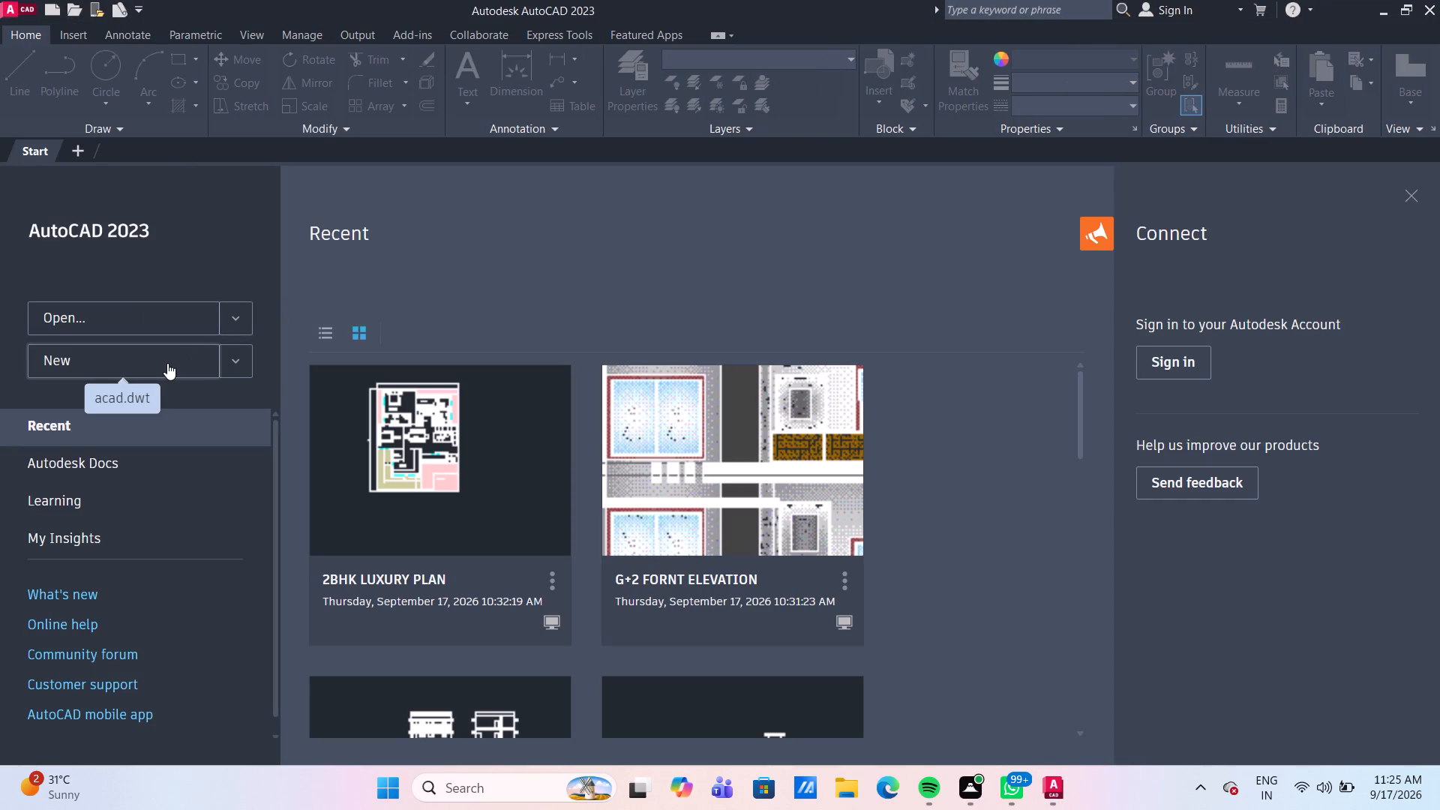
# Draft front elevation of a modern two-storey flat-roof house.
# Create a new drawing from the acad.dwt template.
pyautogui.scroll(-4, 598, 389)
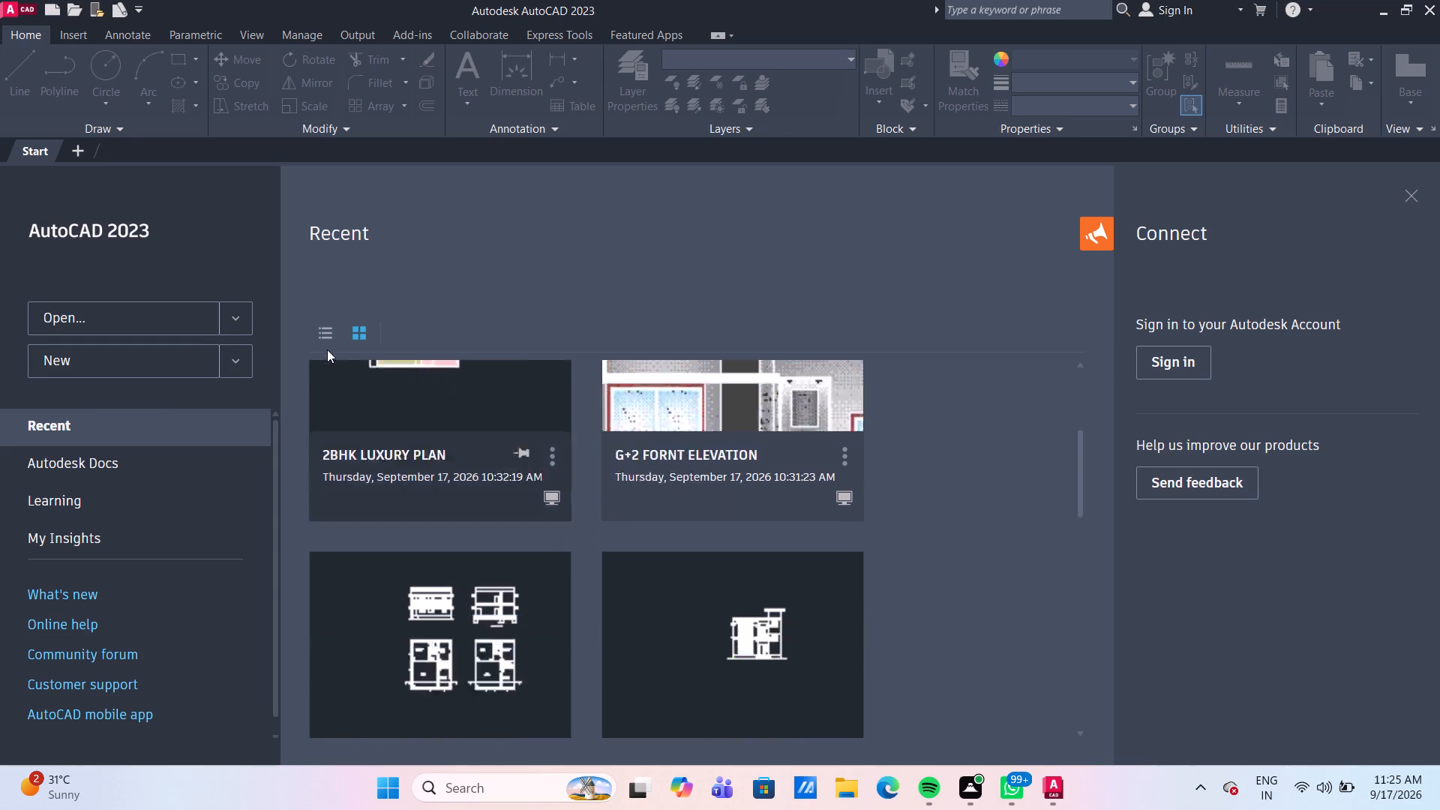
pyautogui.scroll(7, 439, 409)
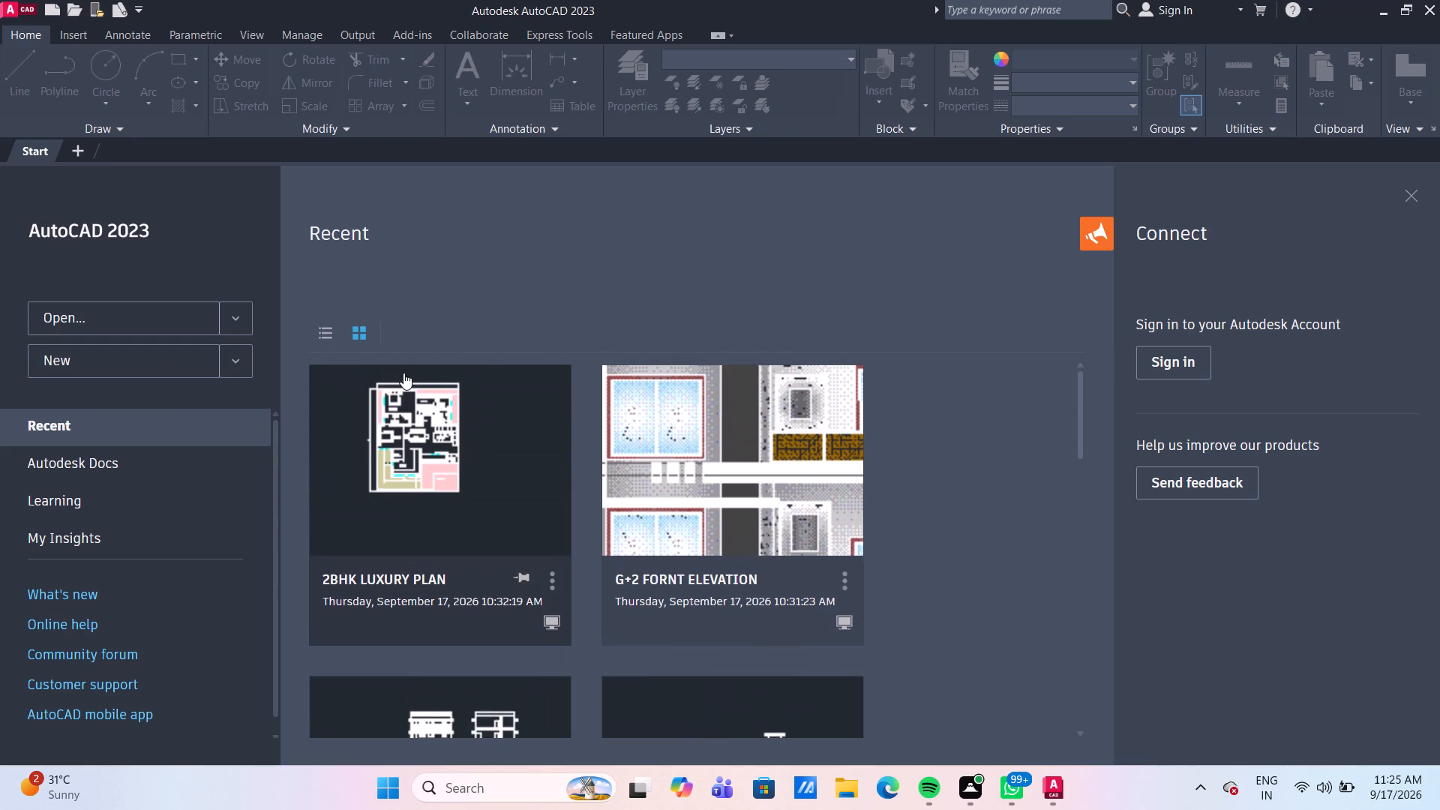
pyautogui.scroll(3, 403, 372)
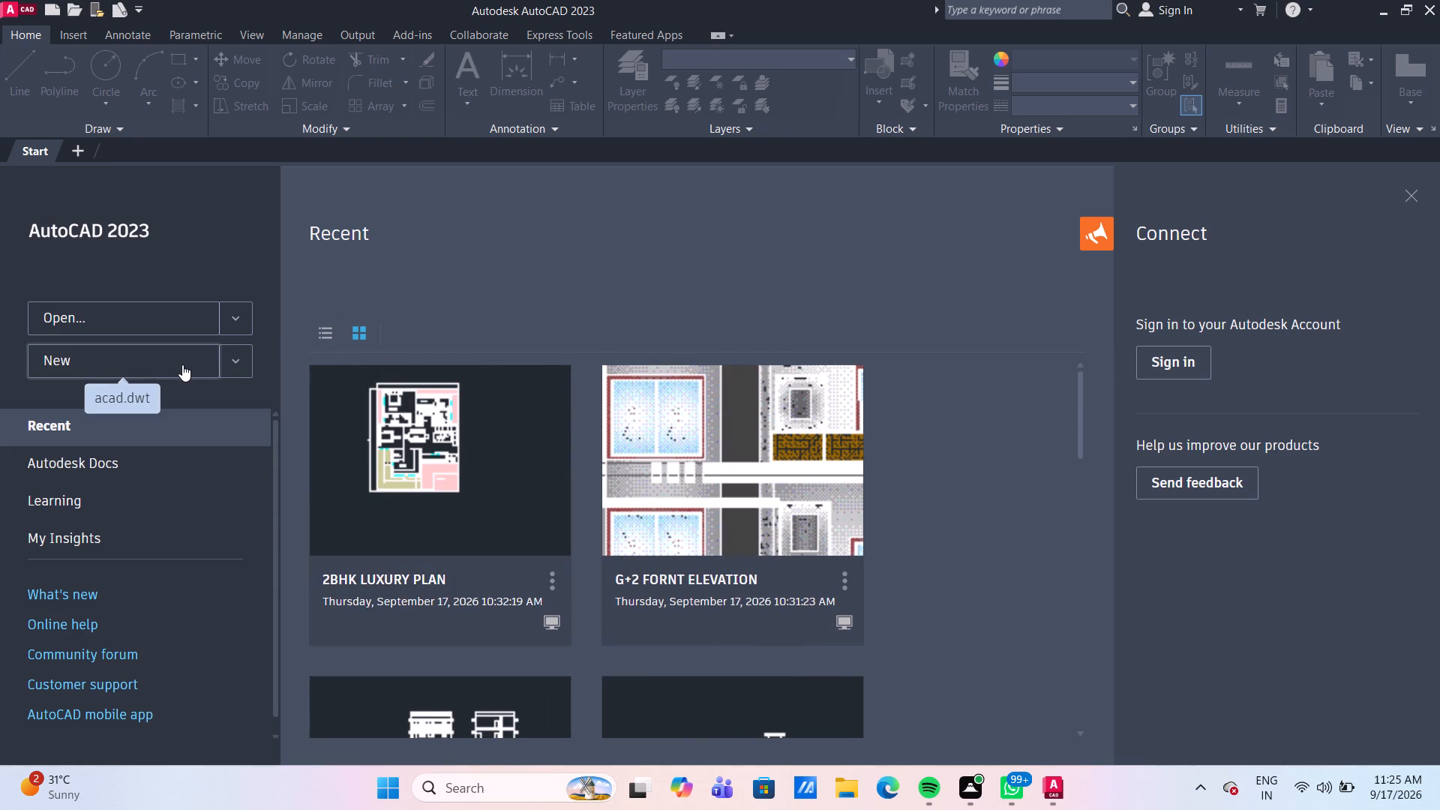
pyautogui.click(182, 364)
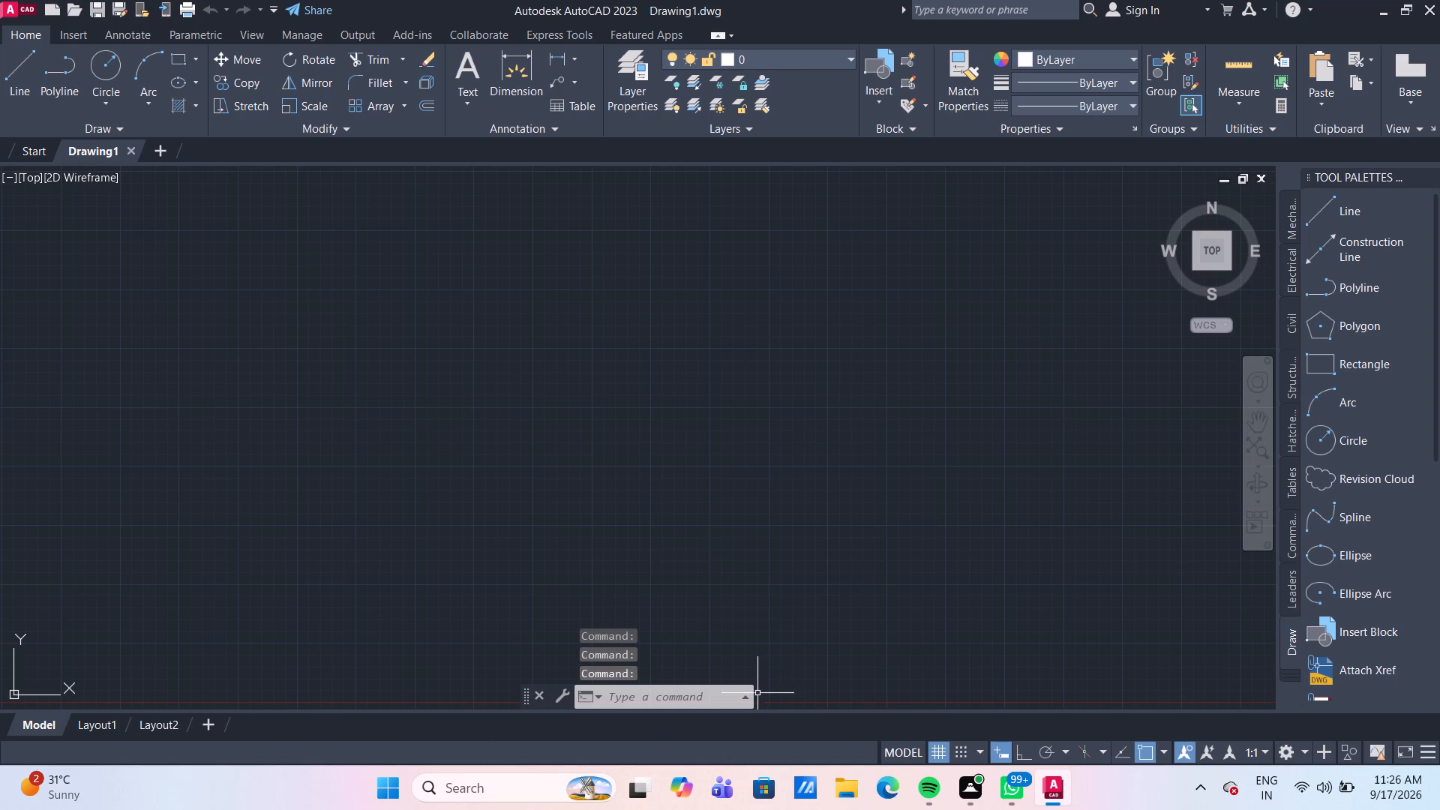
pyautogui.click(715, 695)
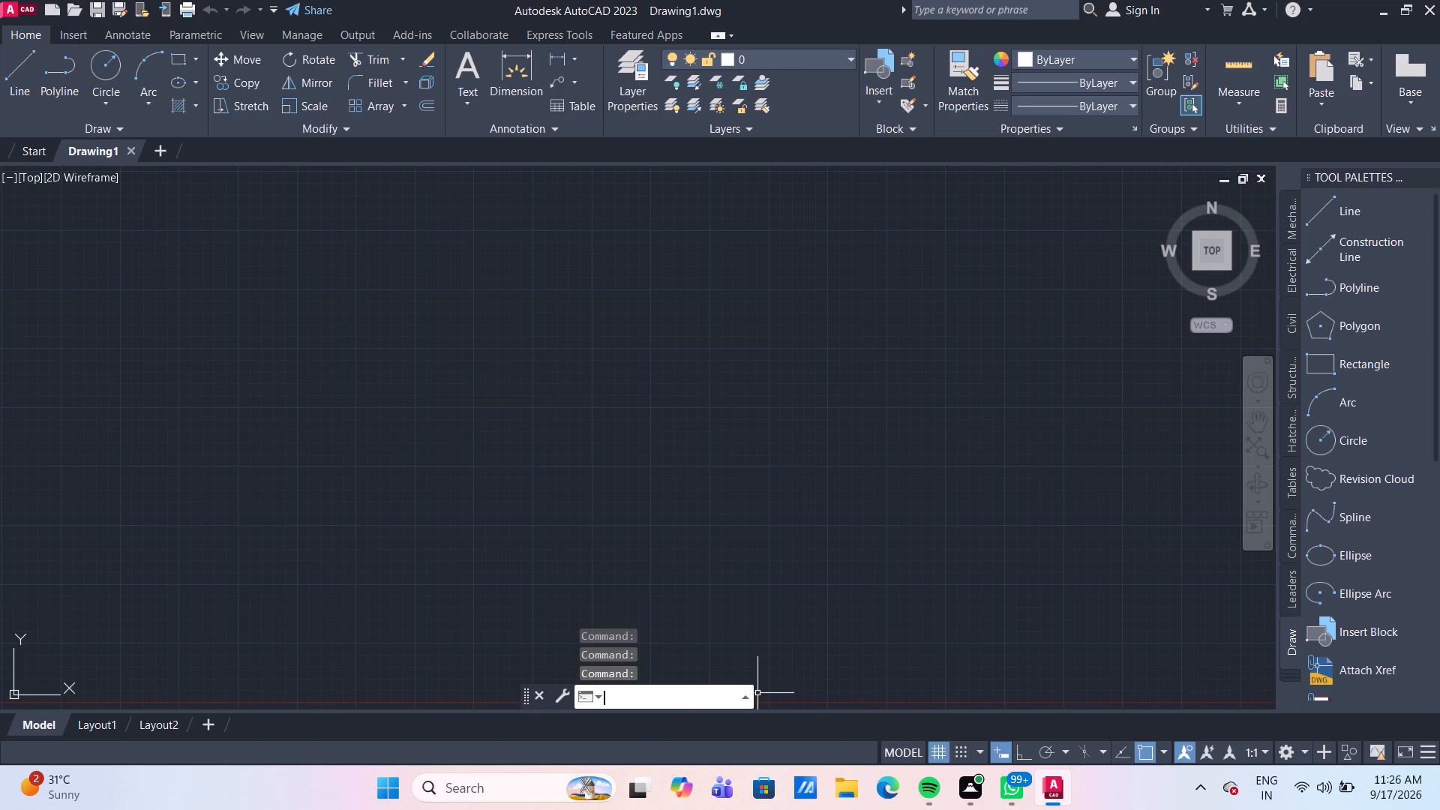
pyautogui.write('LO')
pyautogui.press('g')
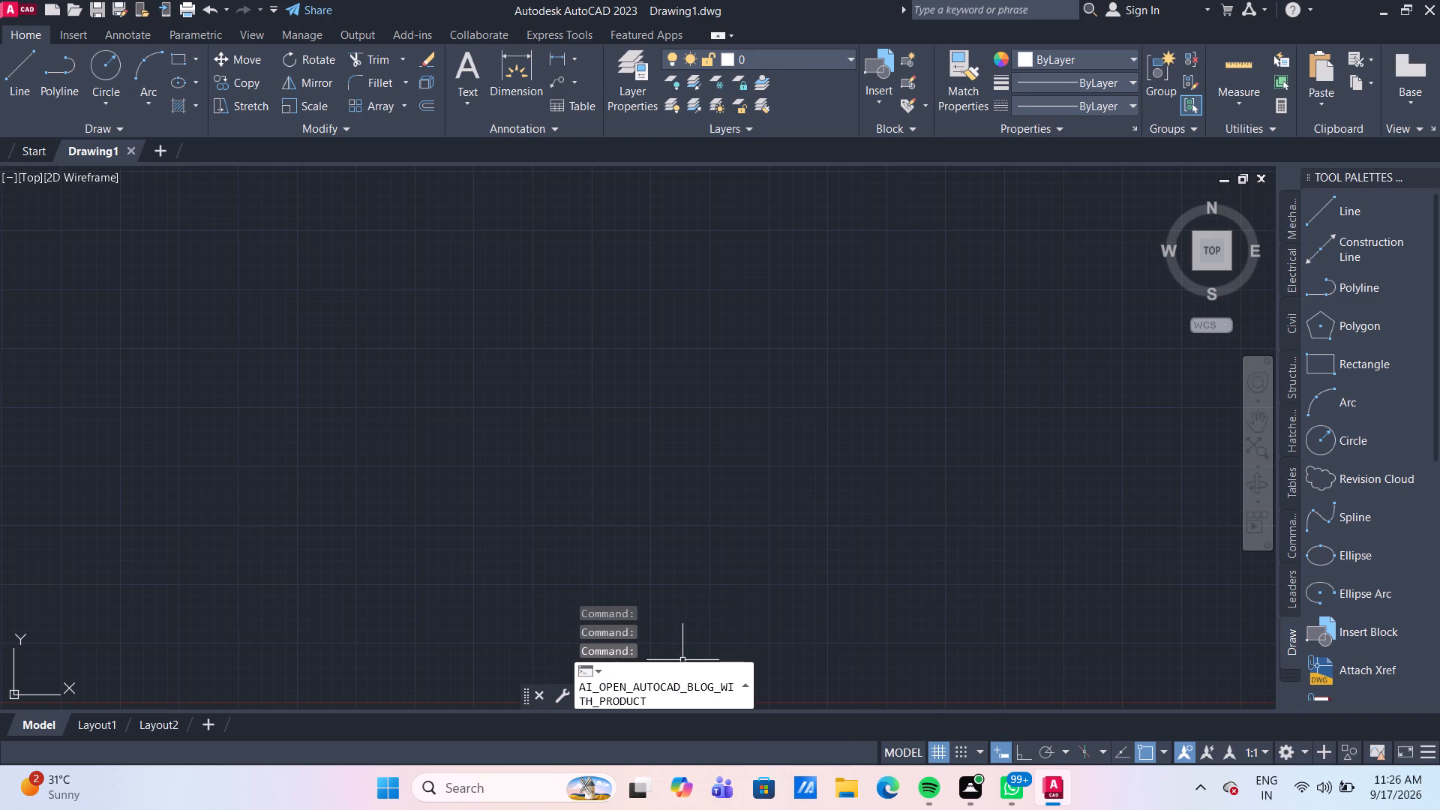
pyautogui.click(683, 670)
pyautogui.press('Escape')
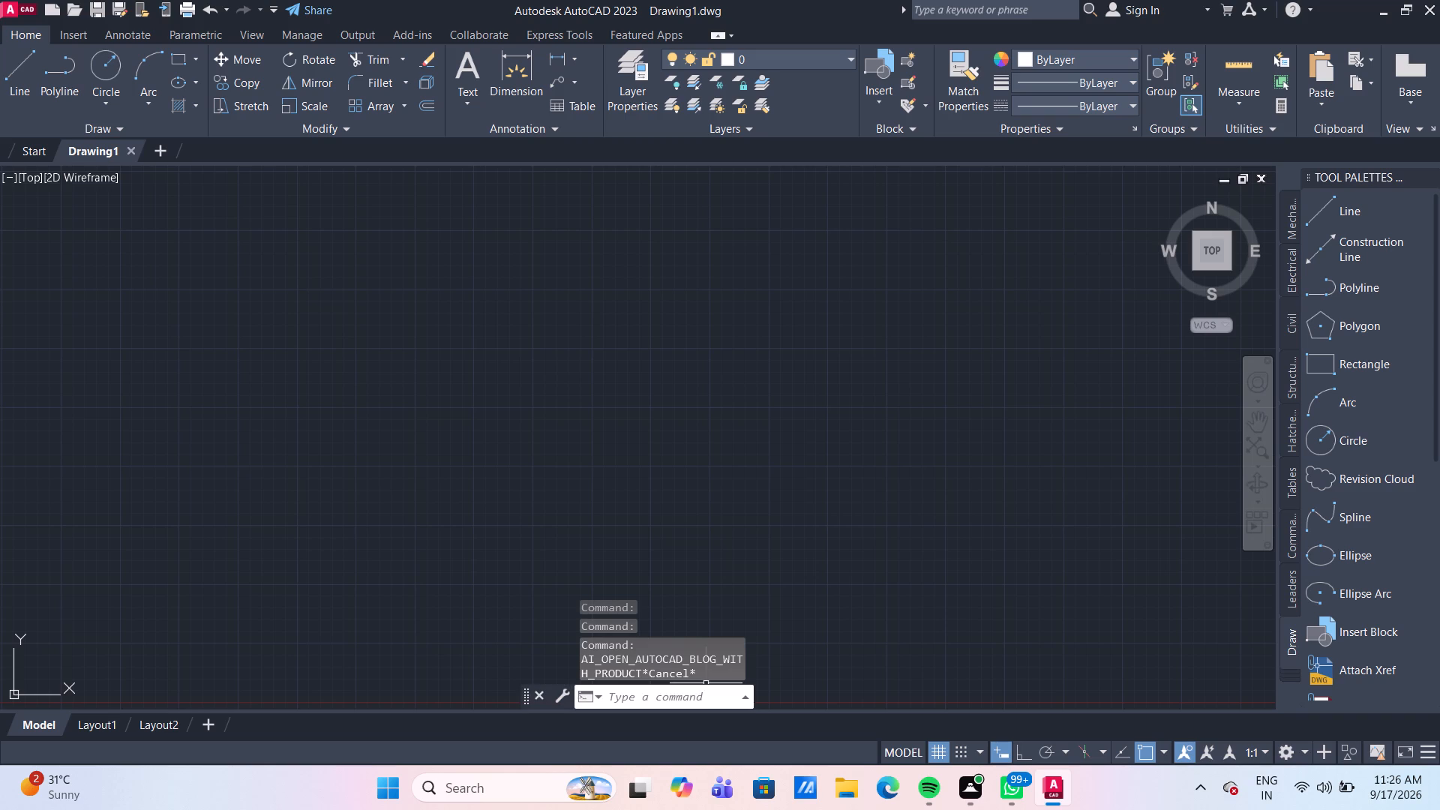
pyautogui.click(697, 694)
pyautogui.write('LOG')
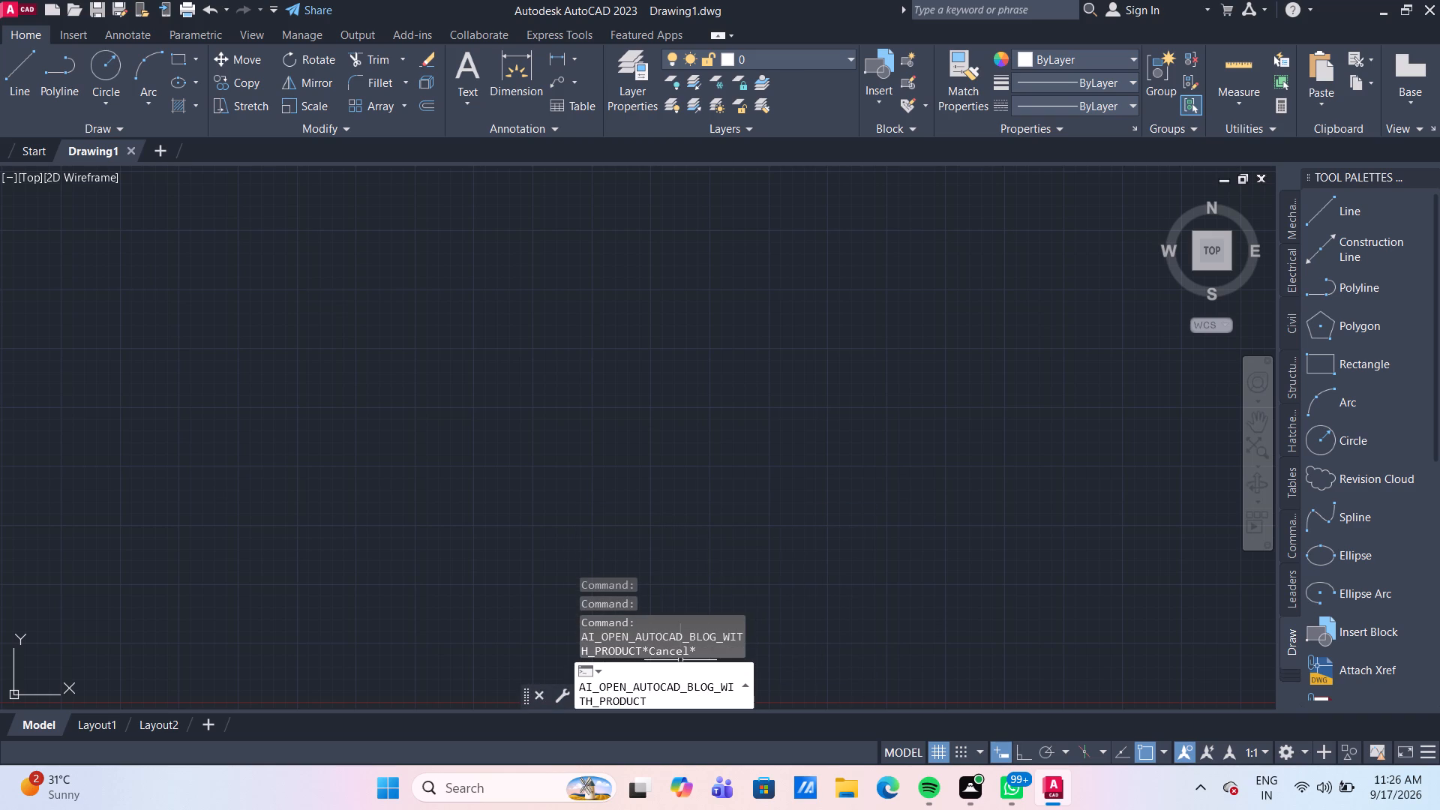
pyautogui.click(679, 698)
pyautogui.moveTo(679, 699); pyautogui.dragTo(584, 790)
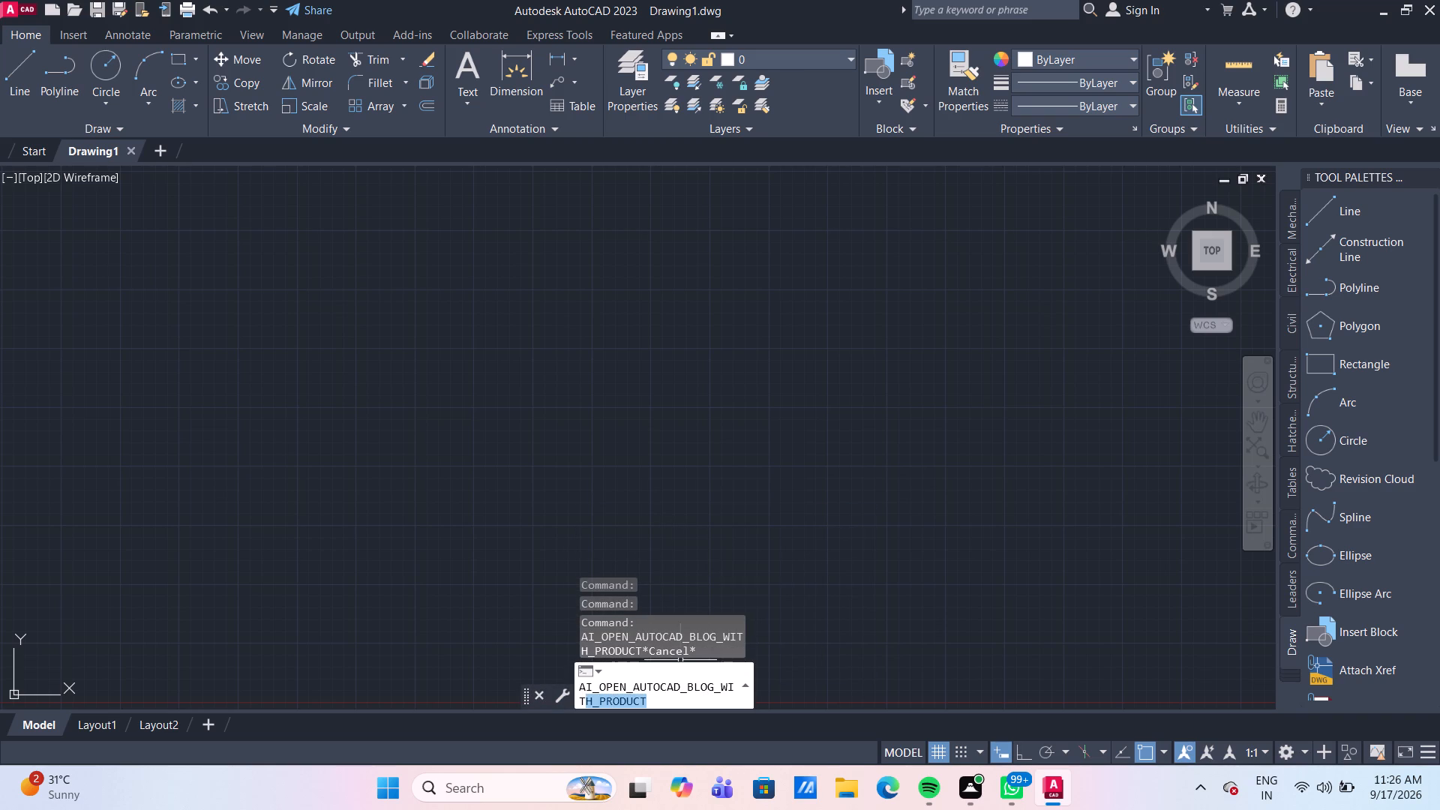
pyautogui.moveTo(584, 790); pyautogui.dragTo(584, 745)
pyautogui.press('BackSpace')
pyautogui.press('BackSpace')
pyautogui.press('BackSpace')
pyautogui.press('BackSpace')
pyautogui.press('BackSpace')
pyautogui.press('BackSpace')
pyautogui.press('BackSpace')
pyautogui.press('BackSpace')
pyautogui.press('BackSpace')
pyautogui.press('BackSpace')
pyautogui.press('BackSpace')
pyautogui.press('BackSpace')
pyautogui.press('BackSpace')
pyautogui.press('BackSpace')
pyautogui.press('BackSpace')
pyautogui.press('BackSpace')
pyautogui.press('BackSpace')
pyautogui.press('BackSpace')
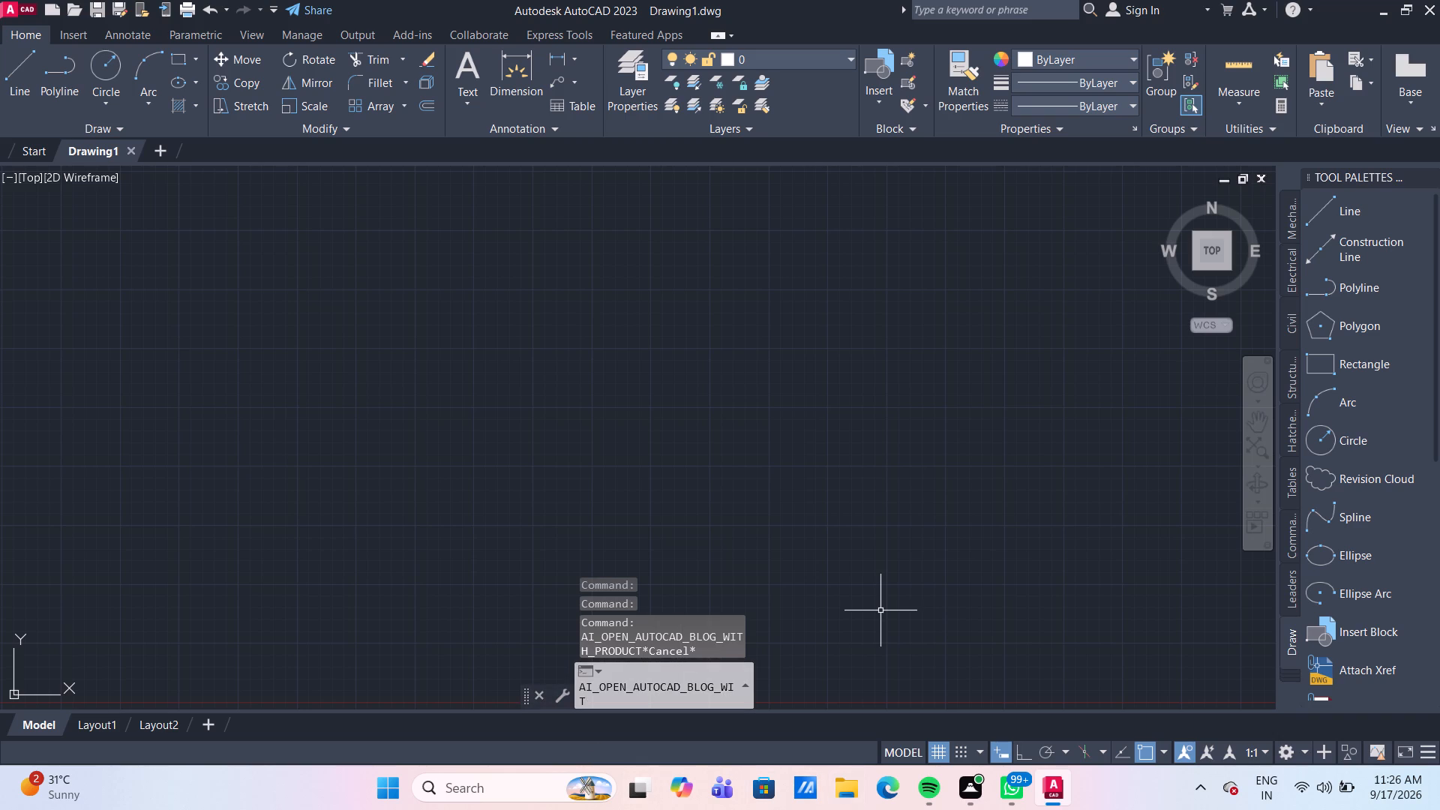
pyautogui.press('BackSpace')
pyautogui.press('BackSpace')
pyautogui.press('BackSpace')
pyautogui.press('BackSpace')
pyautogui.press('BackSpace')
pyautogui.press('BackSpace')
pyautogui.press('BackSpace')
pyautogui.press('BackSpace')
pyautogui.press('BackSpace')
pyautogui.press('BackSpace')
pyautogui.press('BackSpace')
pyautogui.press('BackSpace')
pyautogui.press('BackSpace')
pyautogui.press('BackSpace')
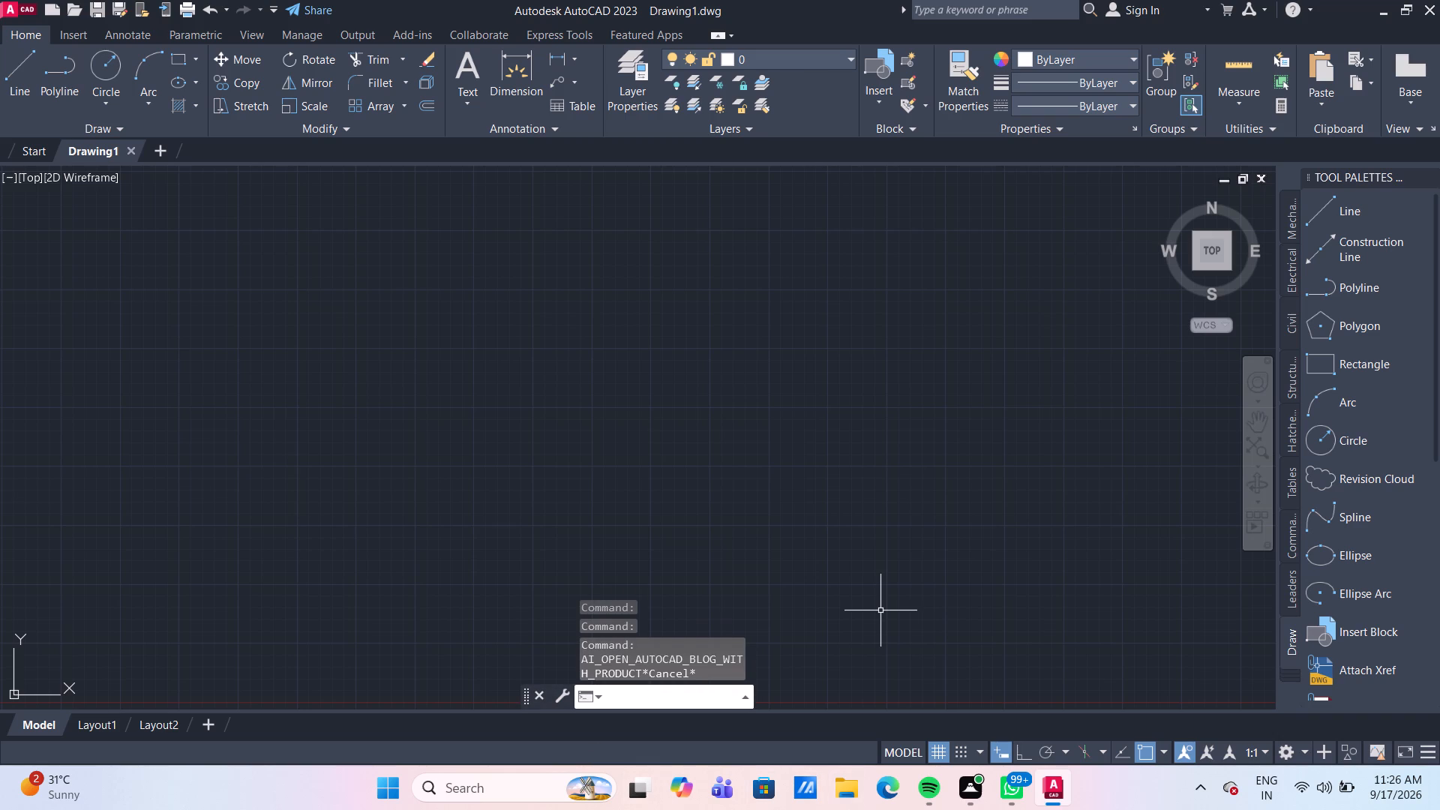
# Turn on log file recording with the LOGFILEON command.
pyautogui.write('LO')
pyautogui.write('GF')
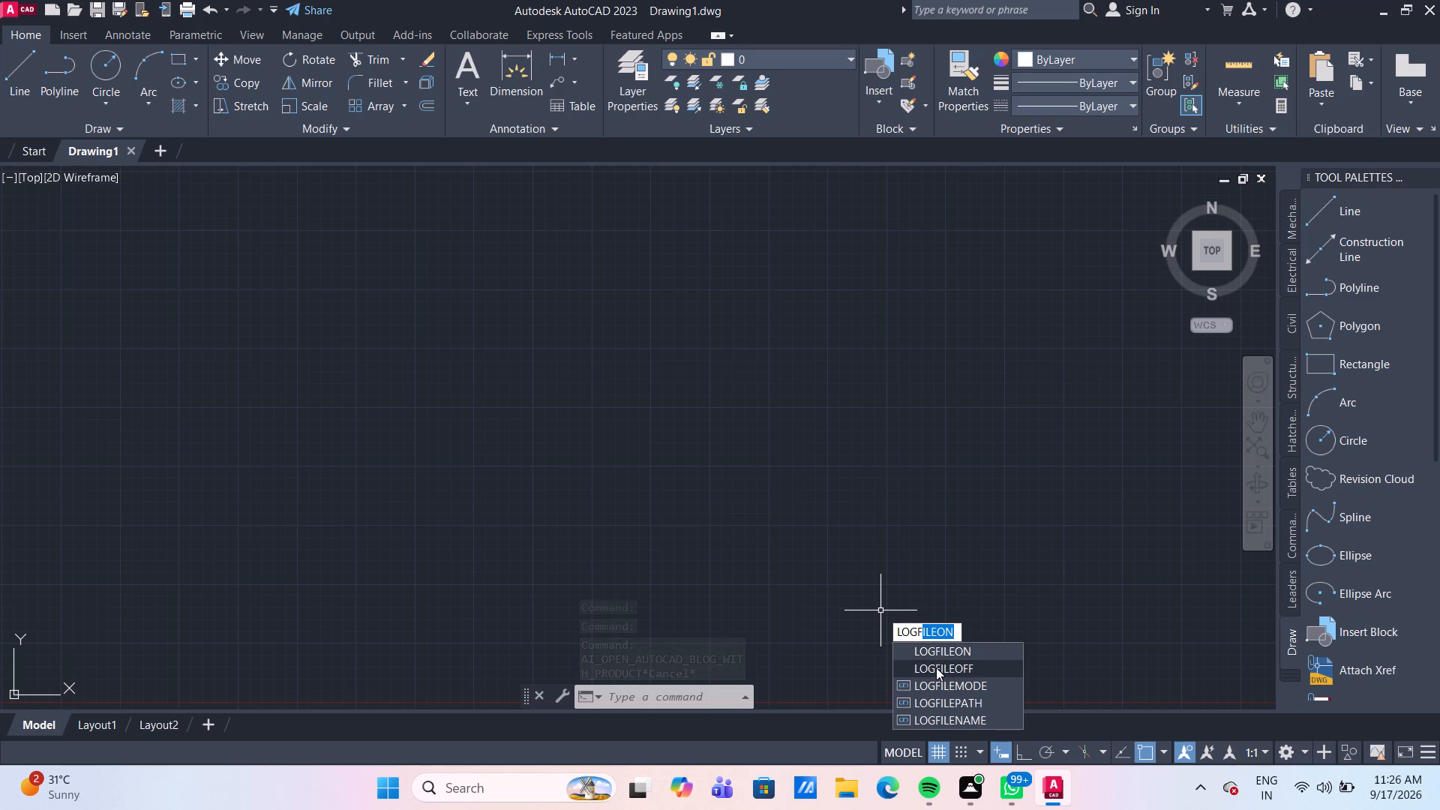
pyautogui.click(943, 649)
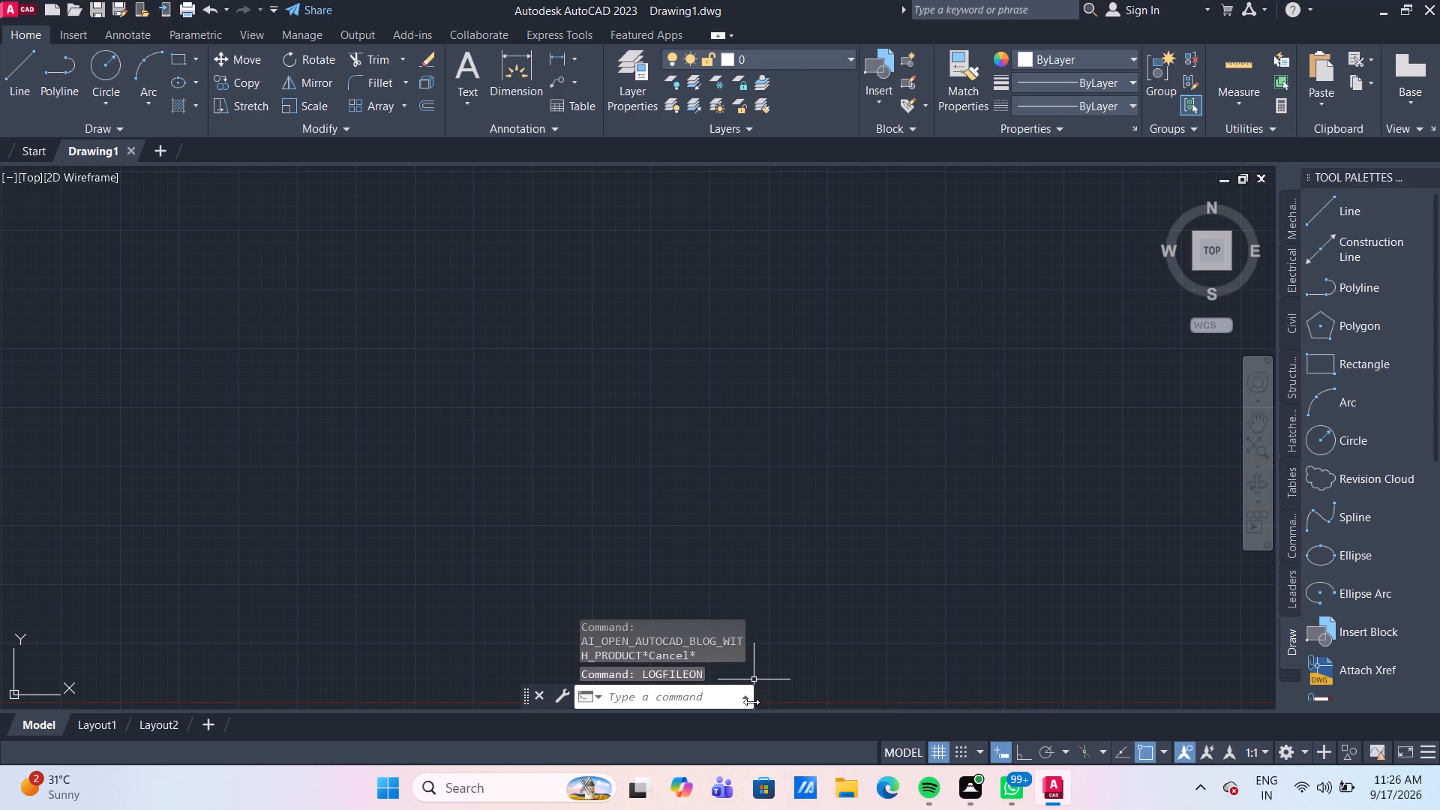
# Widen the command line to about twice or more its width, across the lower part of the drawing area.
pyautogui.moveTo(751, 702); pyautogui.dragTo(976, 654)
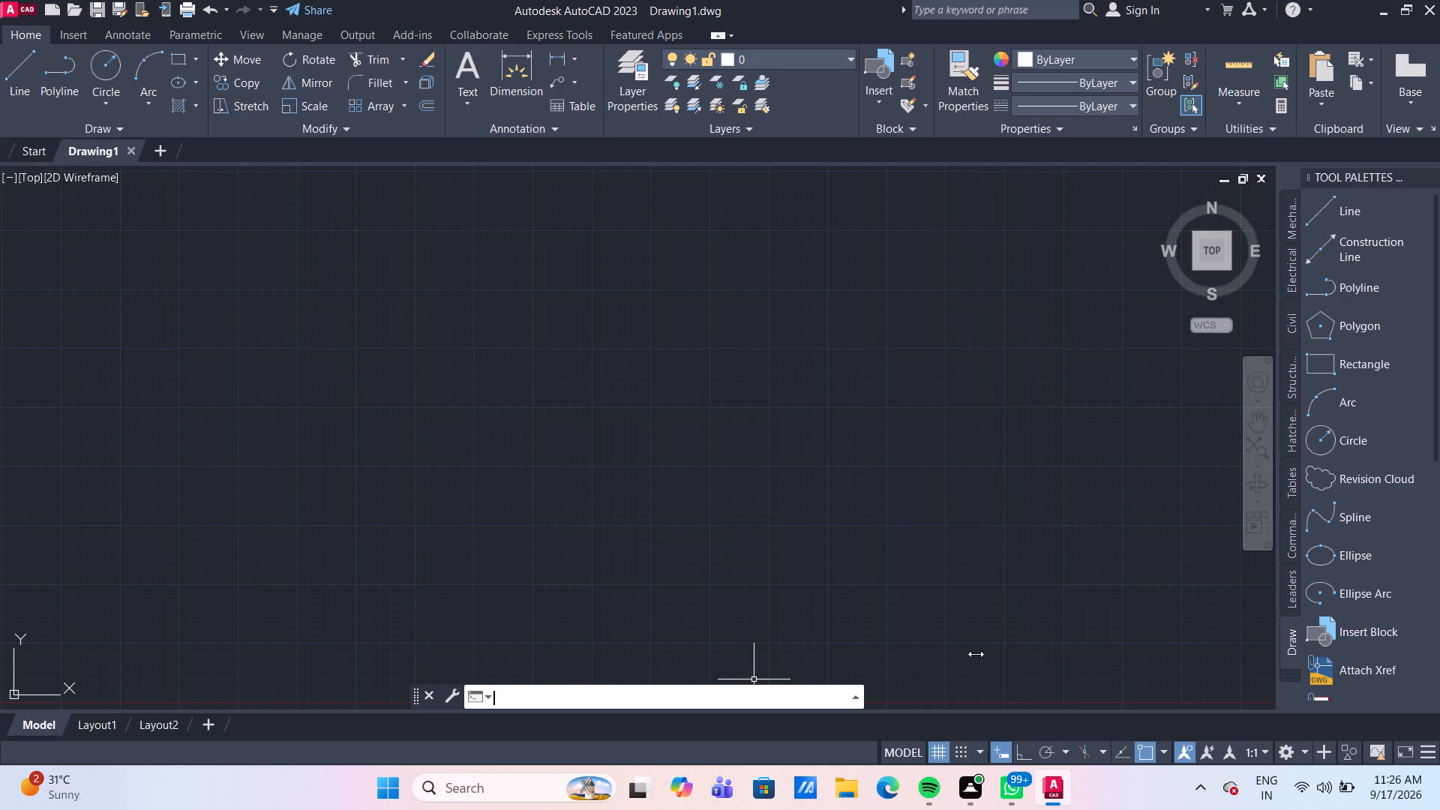
pyautogui.moveTo(976, 654); pyautogui.dragTo(1185, 615)
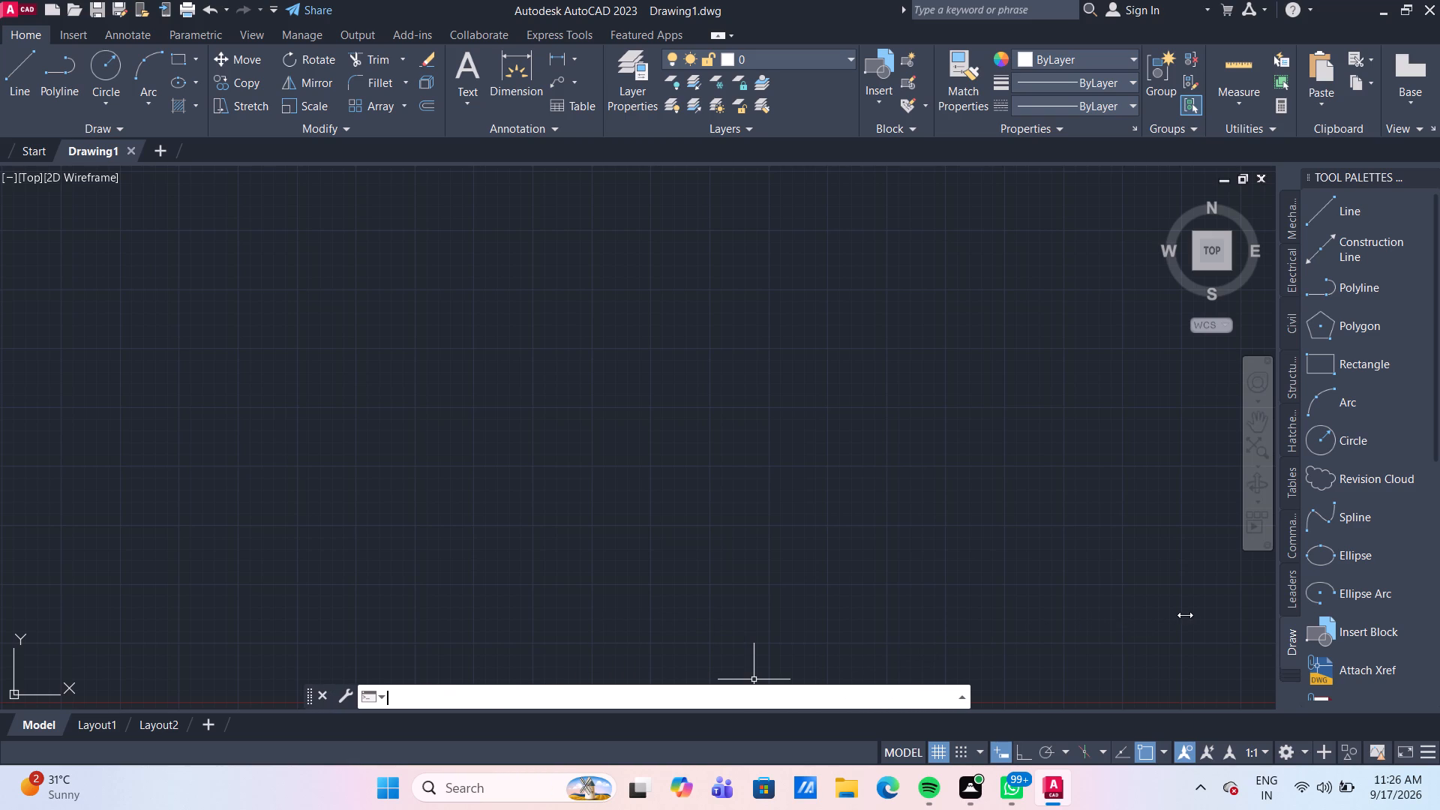
pyautogui.moveTo(1185, 615); pyautogui.dragTo(1128, 631)
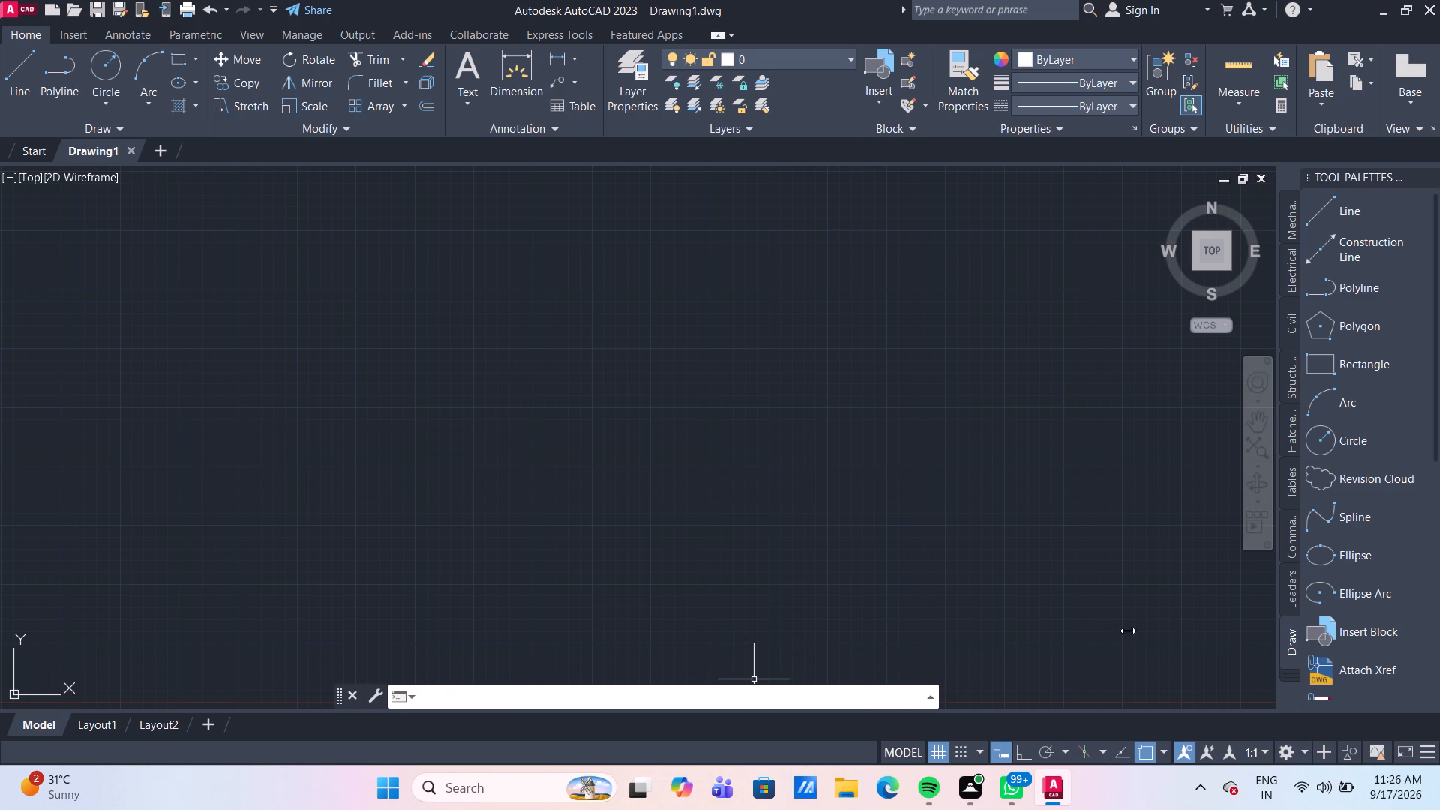
pyautogui.moveTo(1128, 631); pyautogui.dragTo(1178, 586)
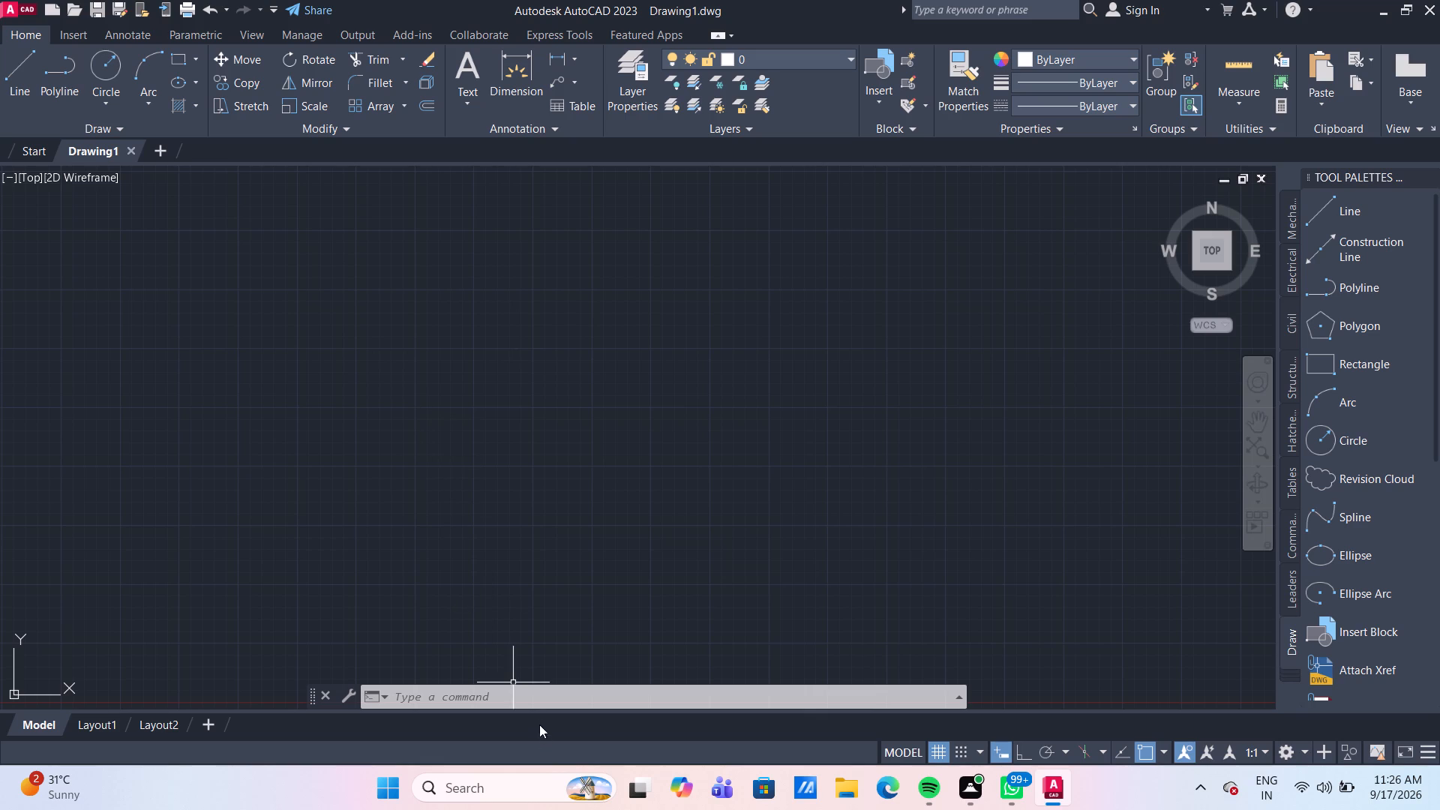
# Configure the drawing units with length precision 0 and insertion scale in millimeters.
pyautogui.click(561, 687)
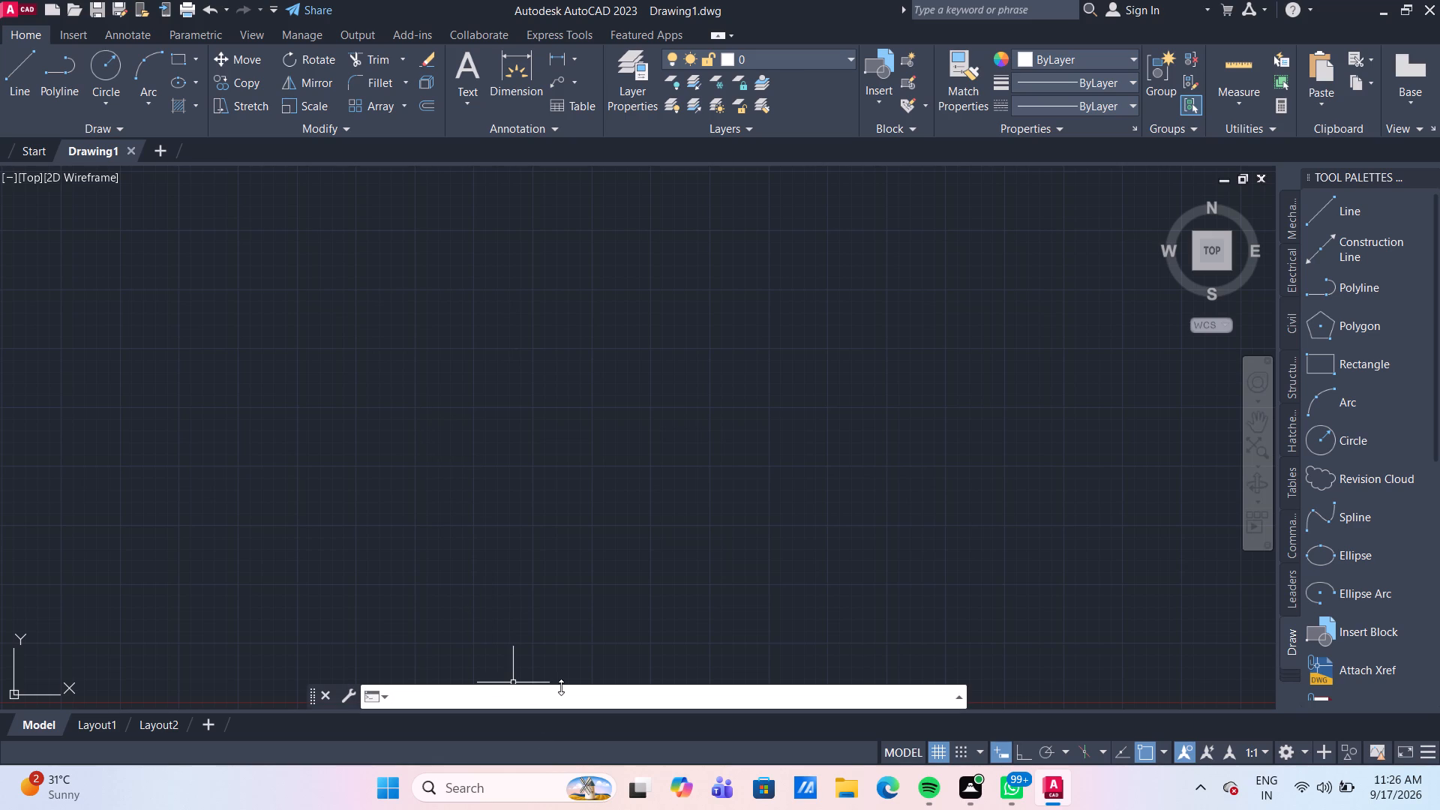
pyautogui.write('UN')
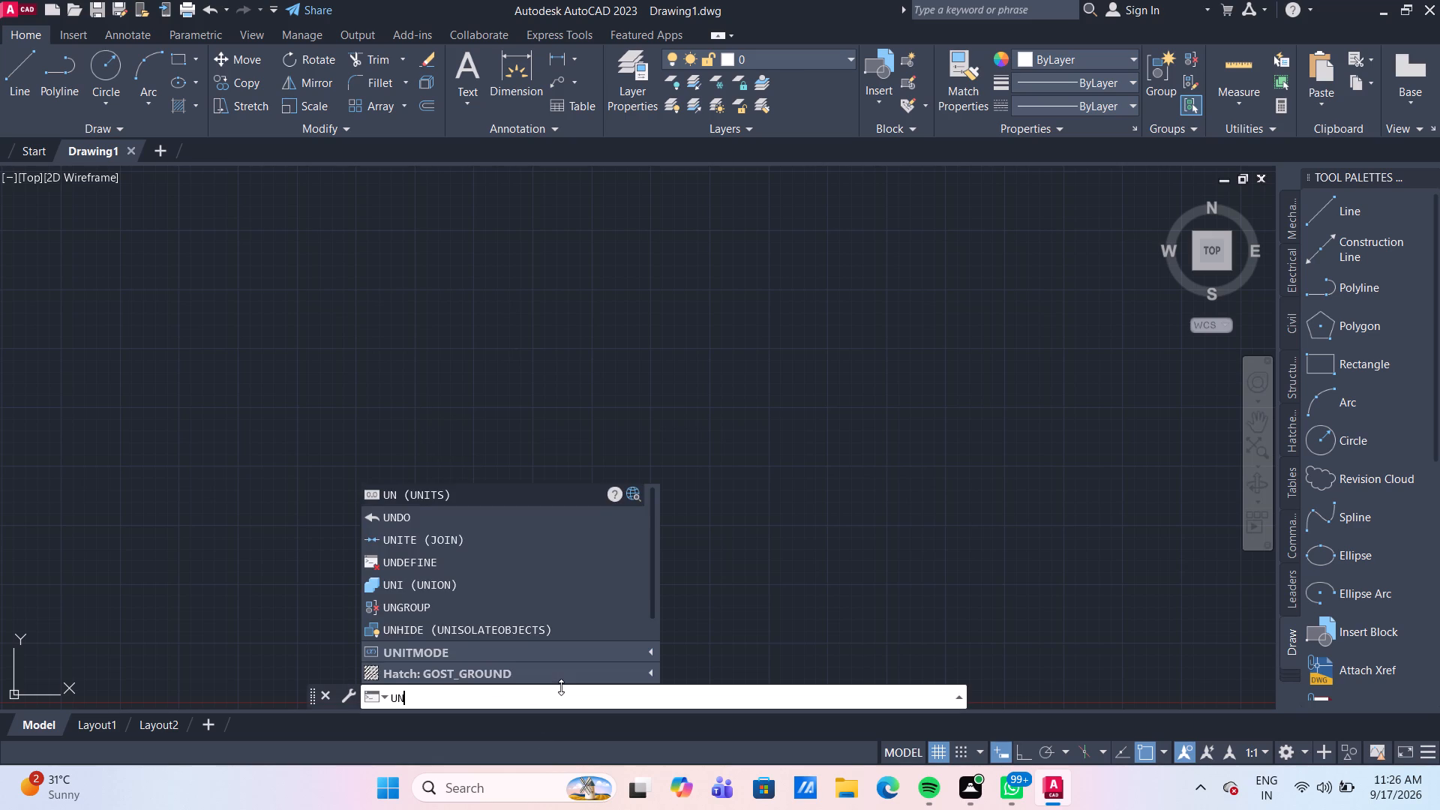
pyautogui.click(547, 498)
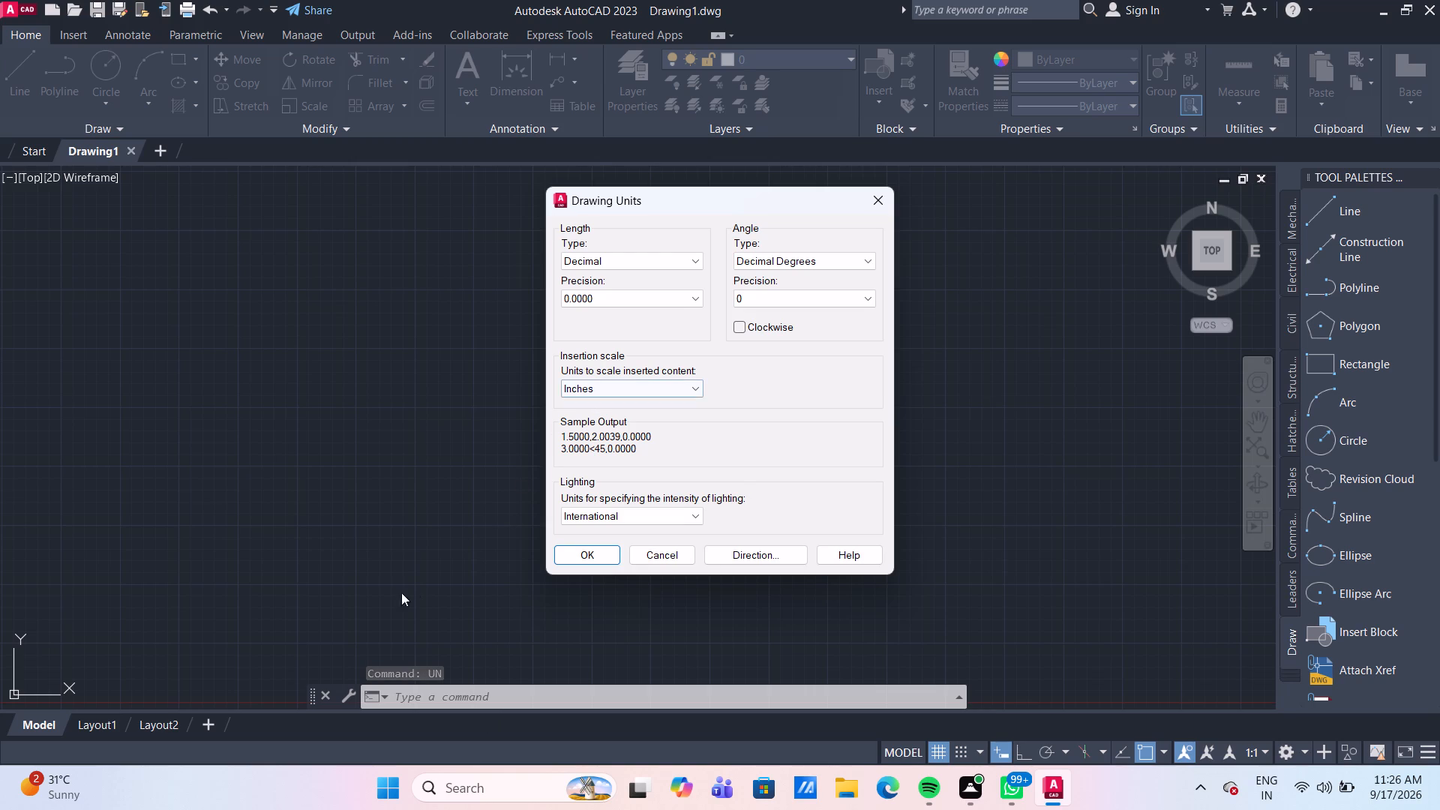
pyautogui.click(682, 293)
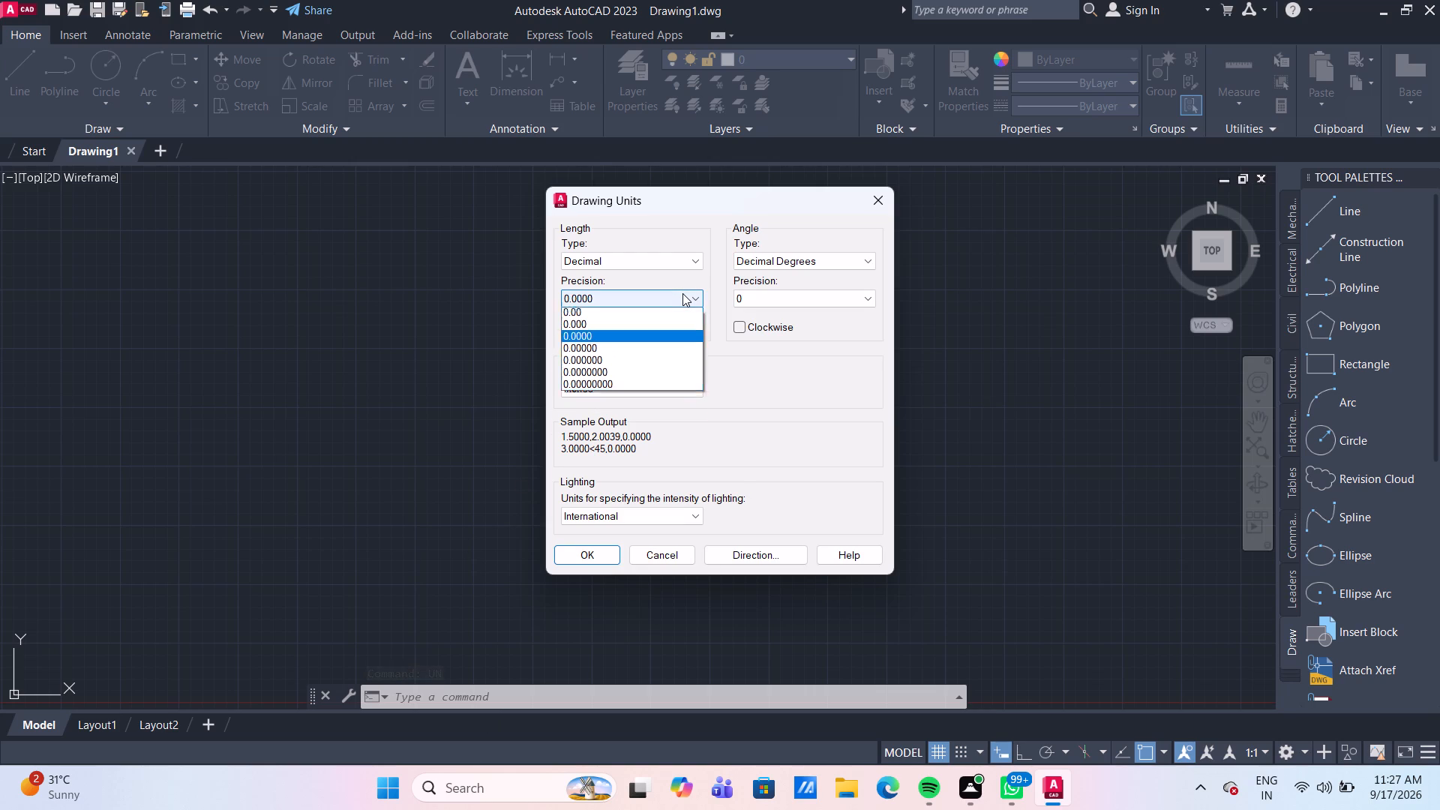
pyautogui.click(658, 310)
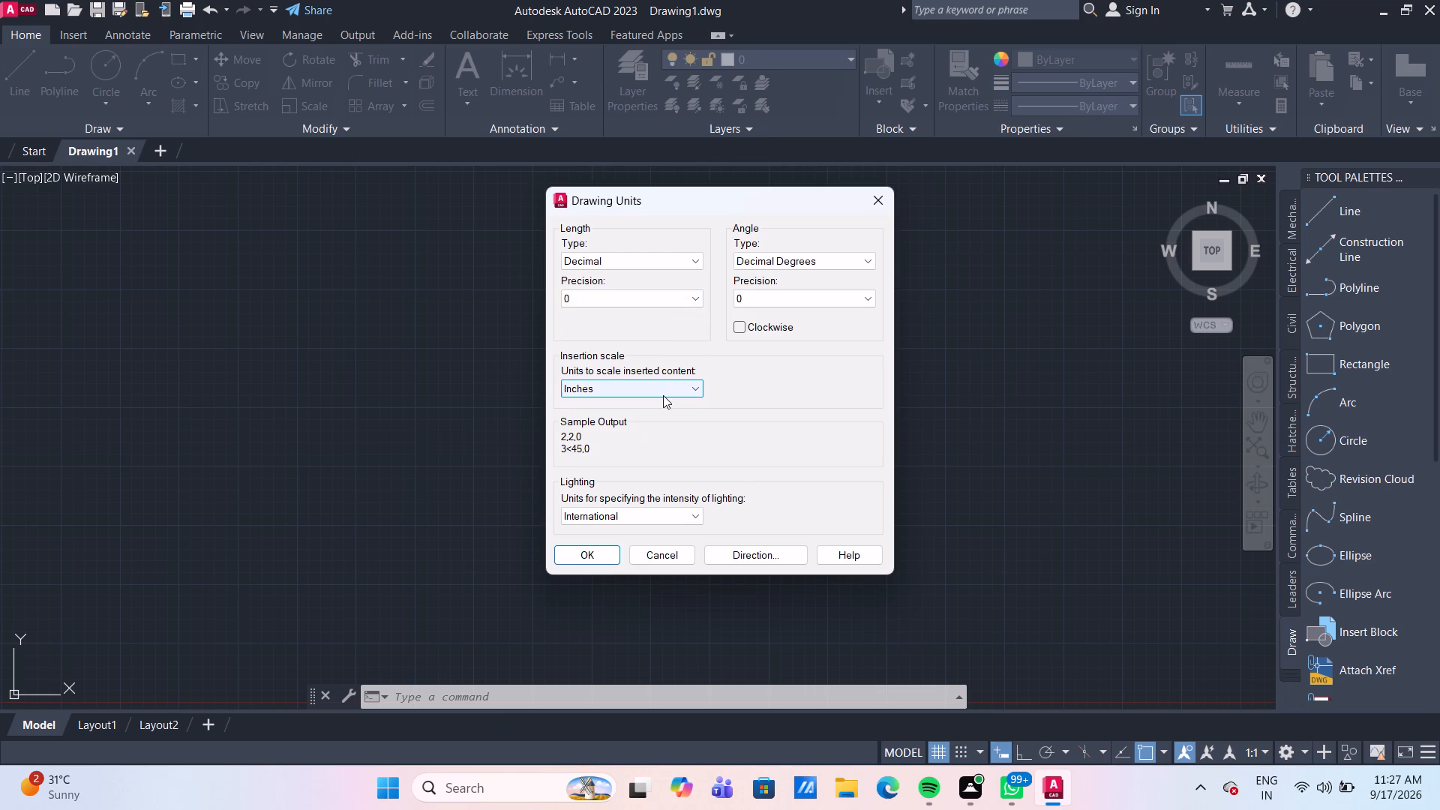
pyautogui.click(663, 393)
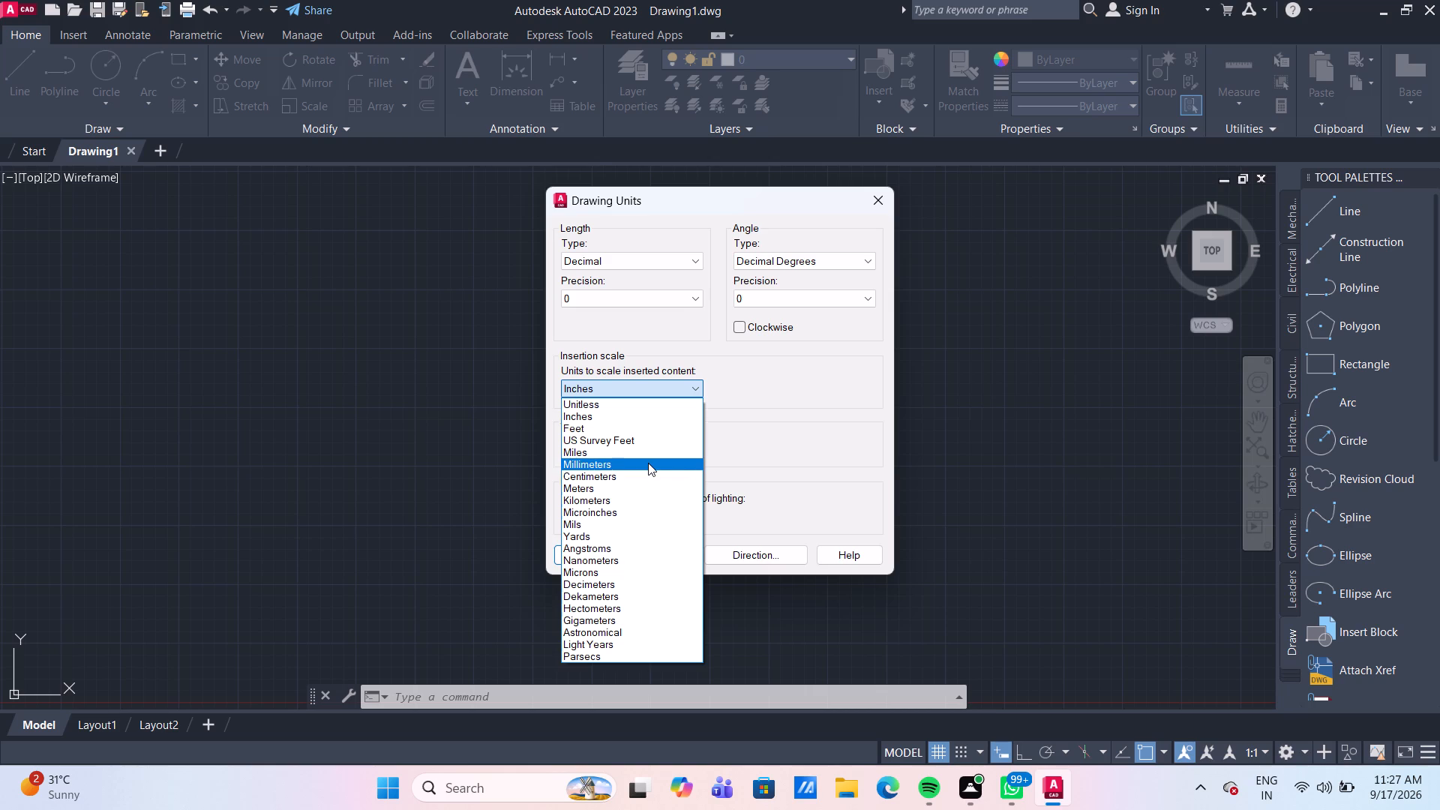
pyautogui.click(648, 464)
pyautogui.click(594, 564)
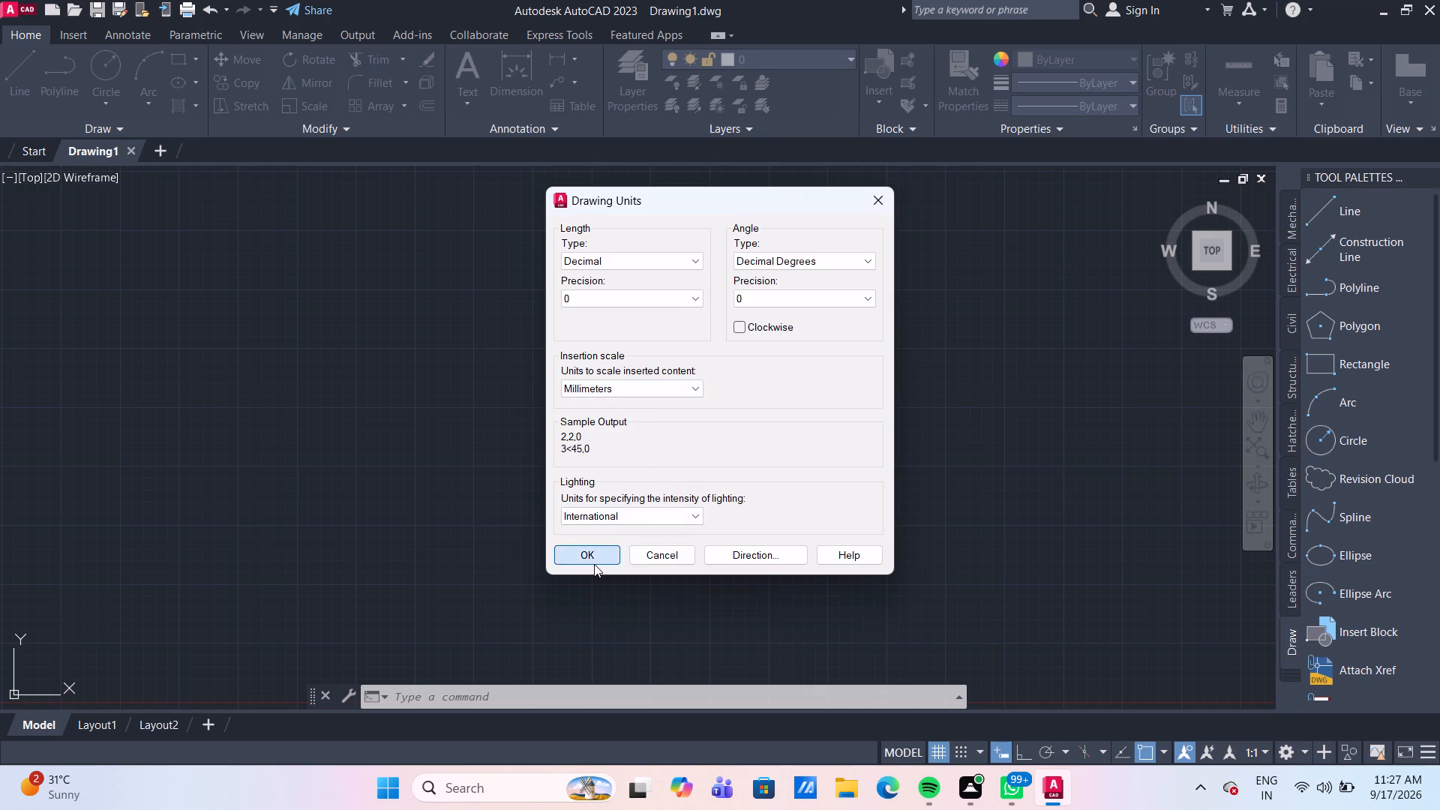
# Set the model space limits from 0,0 to 100,100 and apply Zoom All.
pyautogui.click(619, 693)
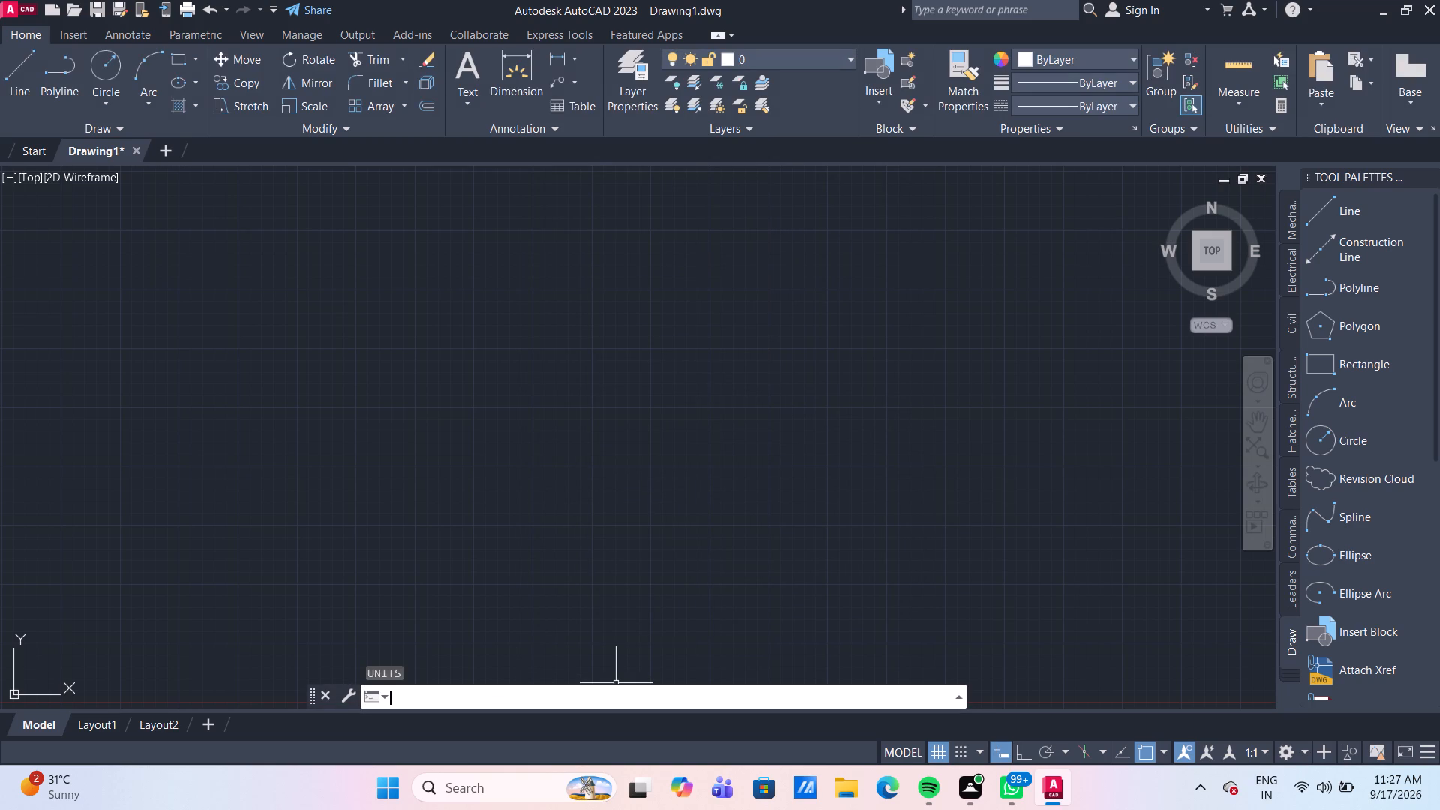
pyautogui.write('LIM')
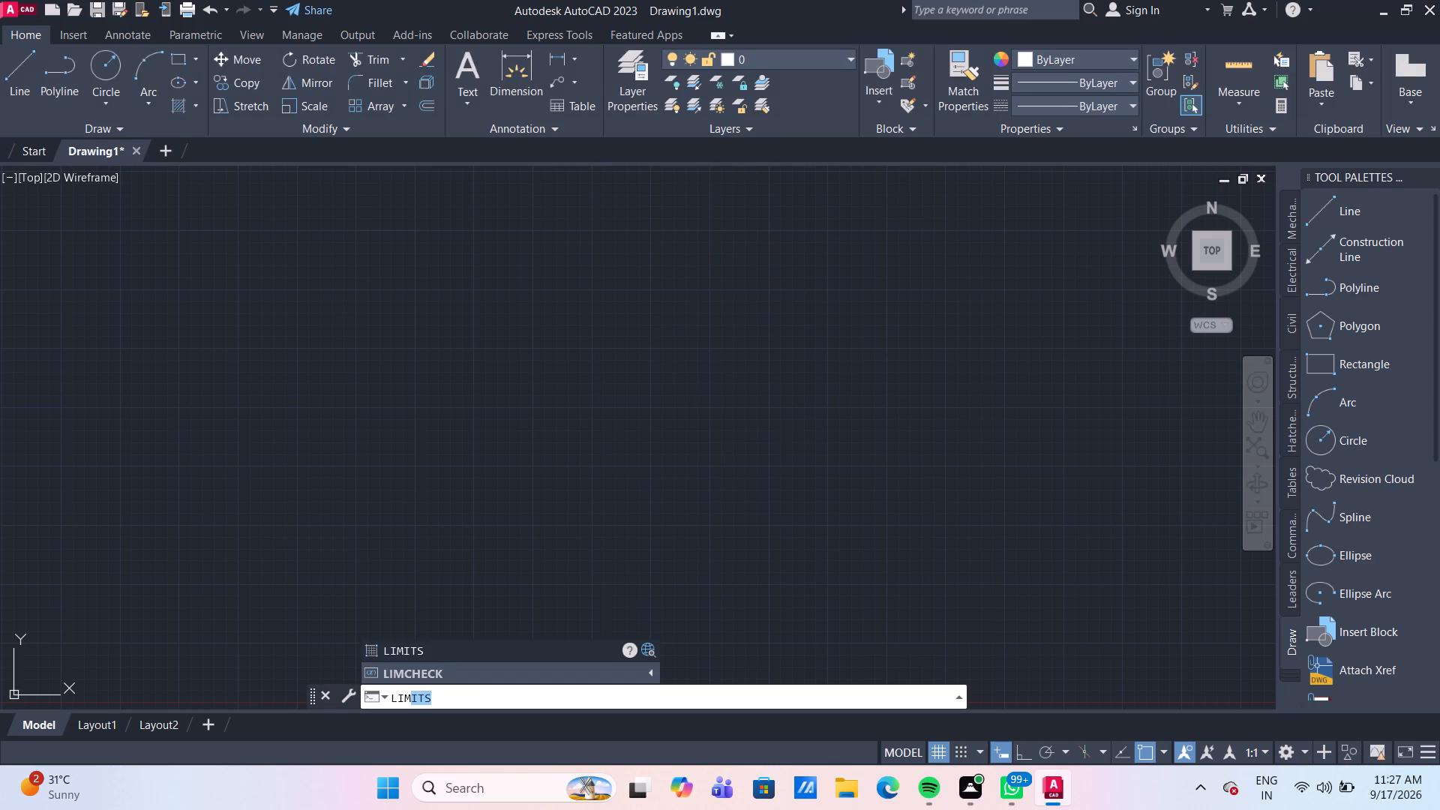
pyautogui.press('Return')
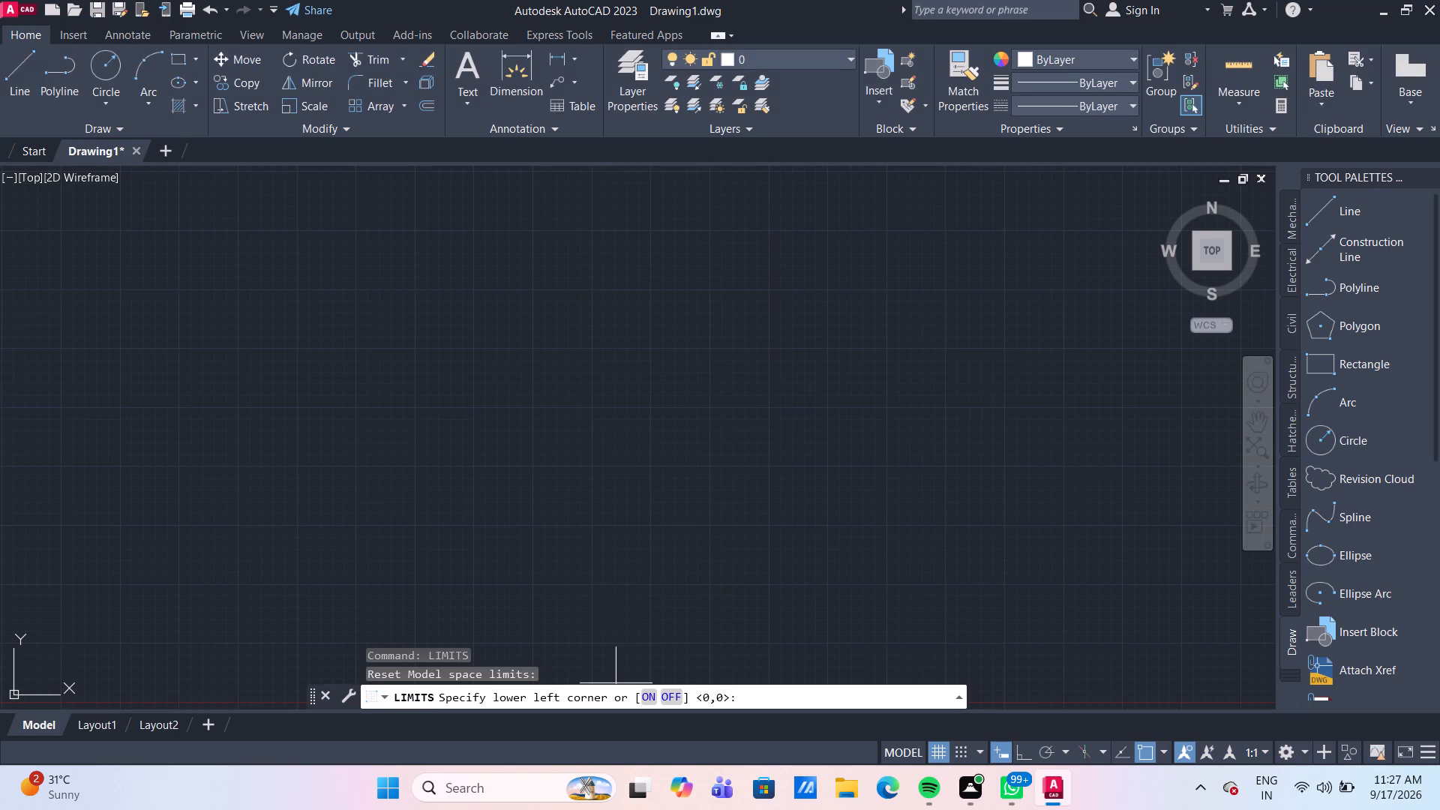
pyautogui.write('0,0')
pyautogui.press('Return')
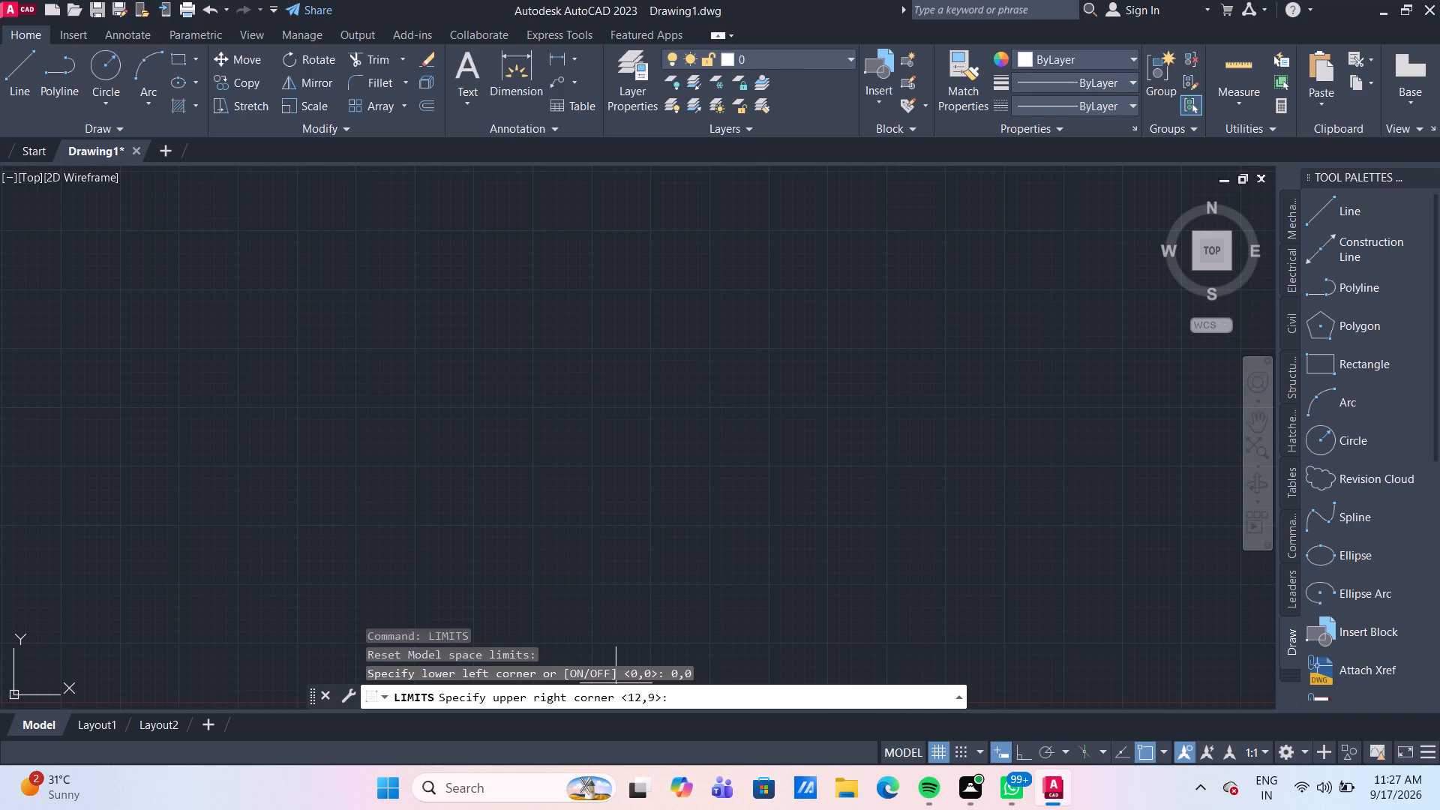
pyautogui.write('100')
pyautogui.write(',100')
pyautogui.press('Return')
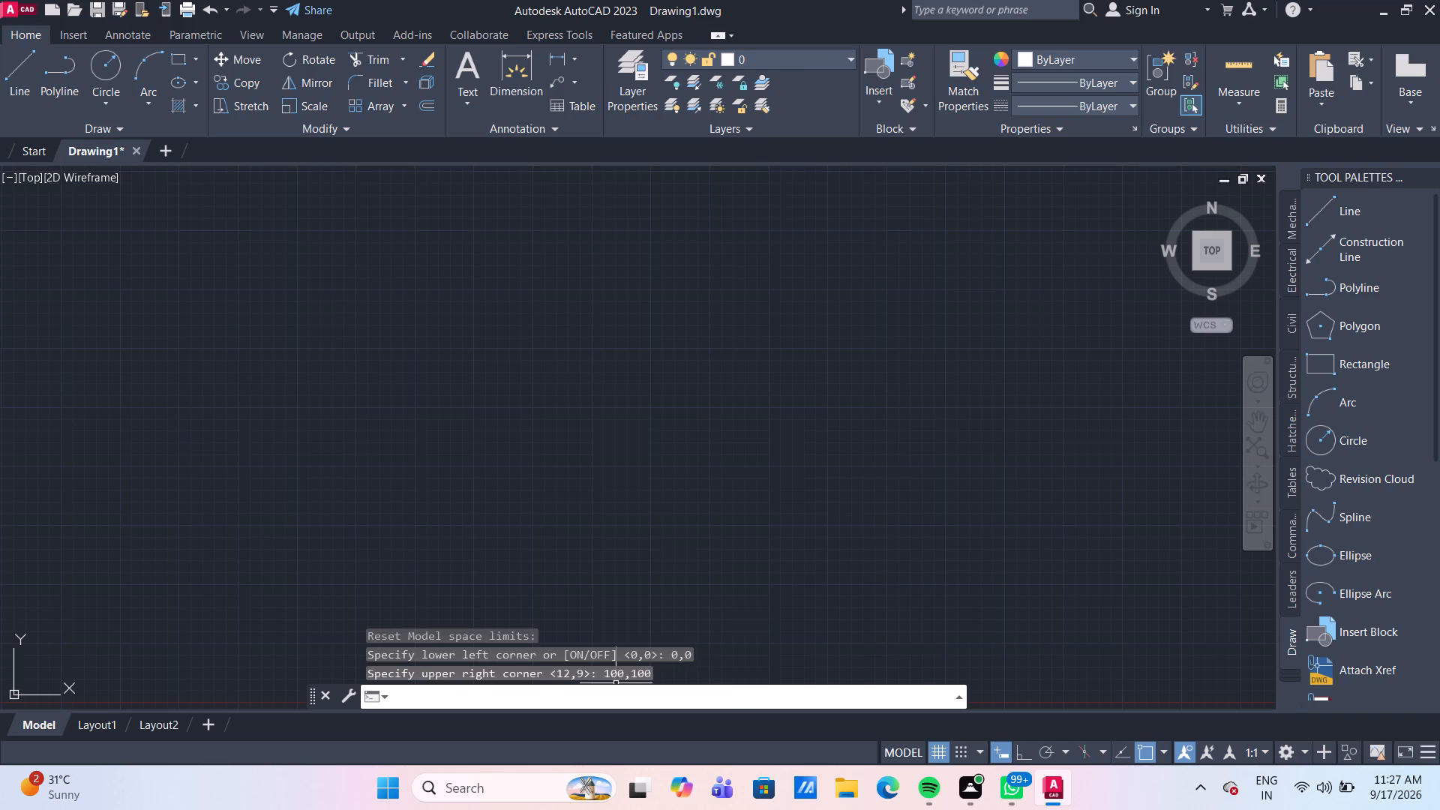
pyautogui.press('z')
pyautogui.press('Return')
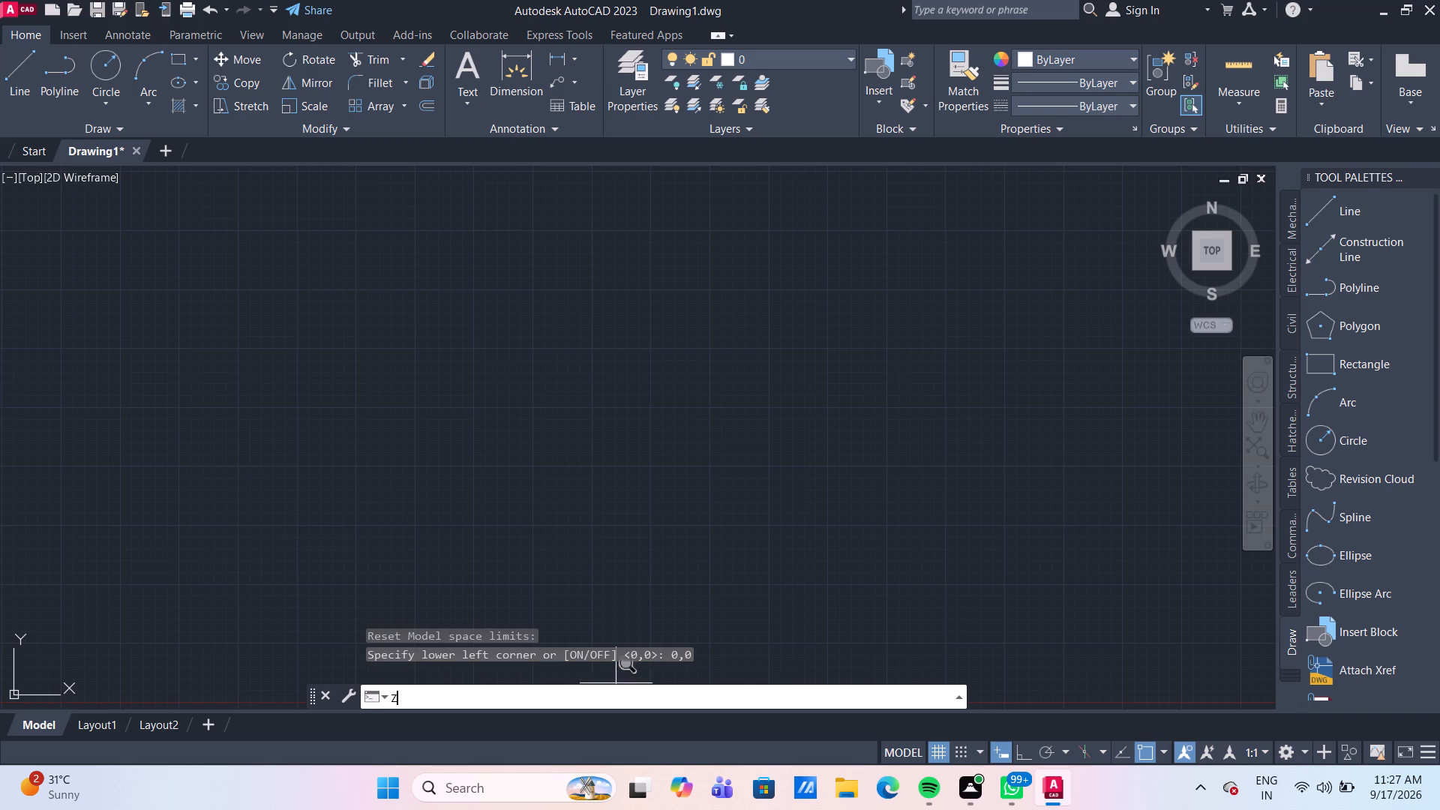
pyautogui.press('a')
pyautogui.press('Return')
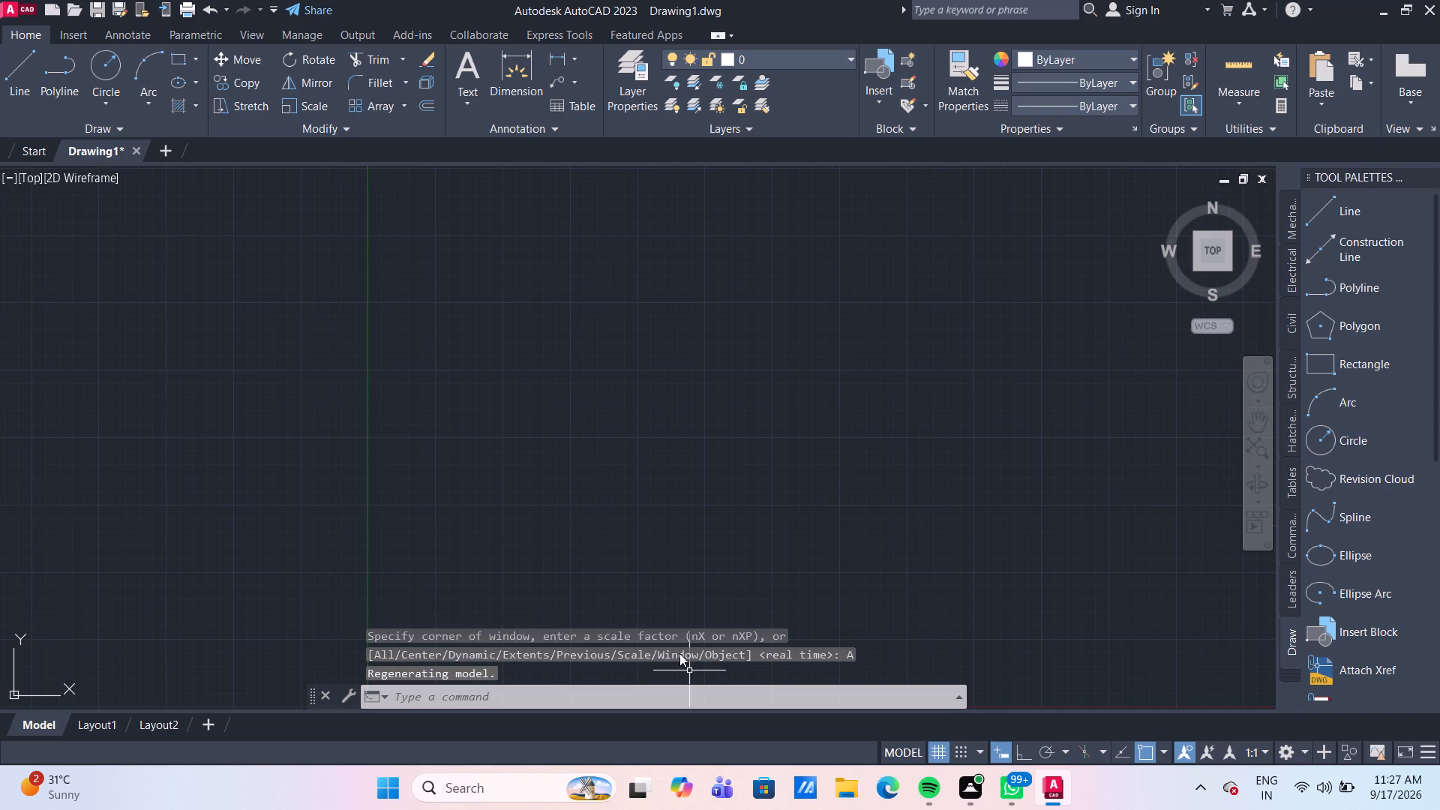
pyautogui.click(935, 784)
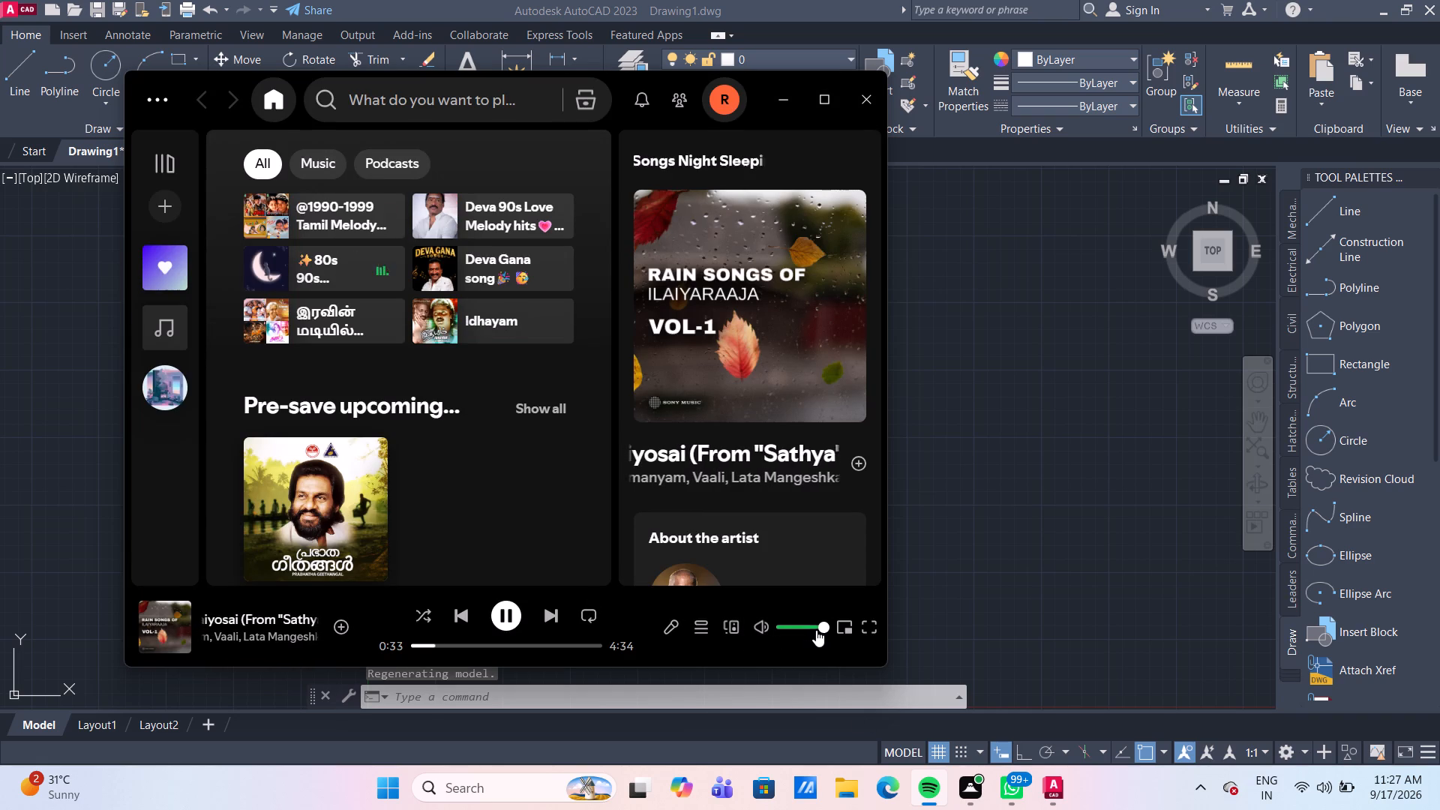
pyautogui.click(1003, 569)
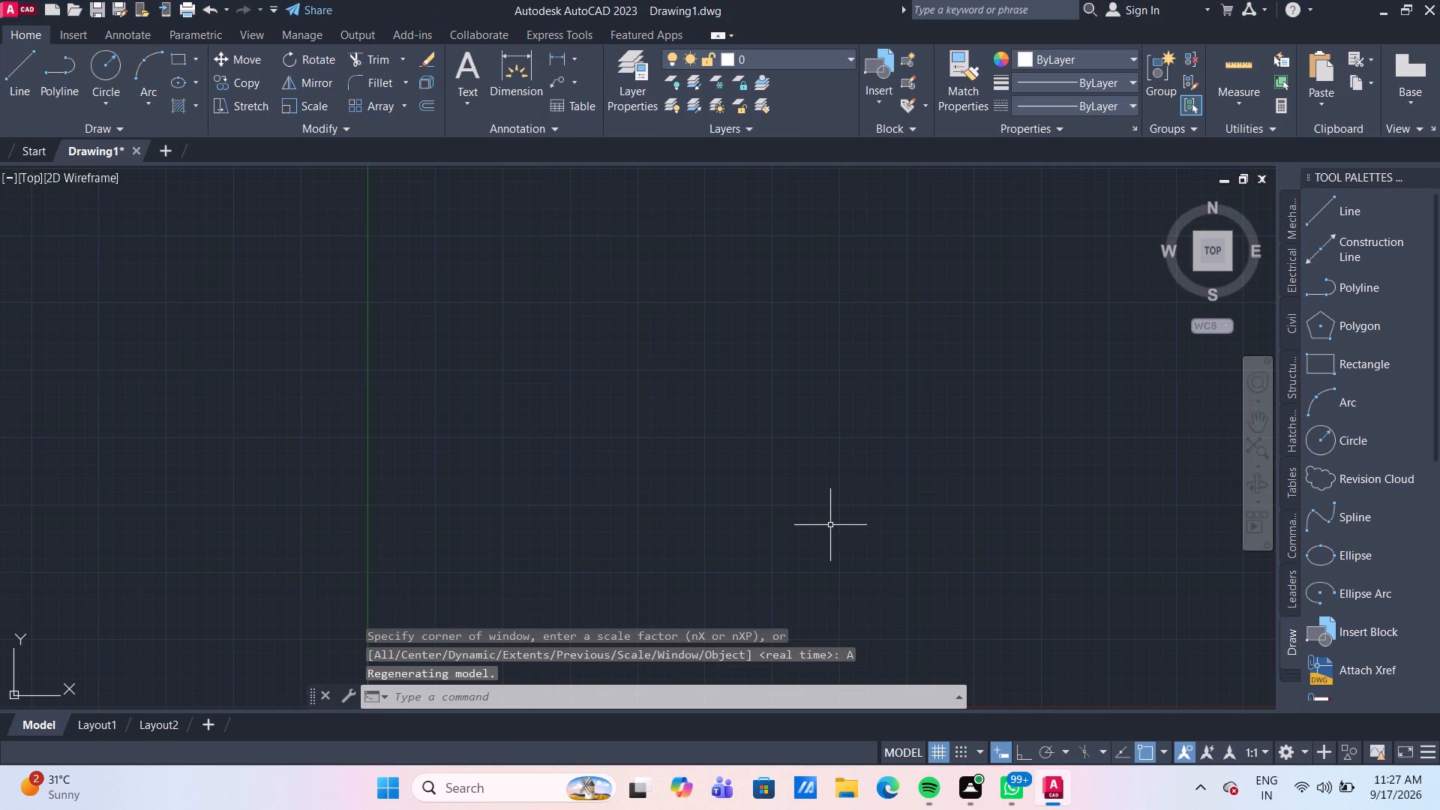
# Start the Line command.
pyautogui.click(20, 81)
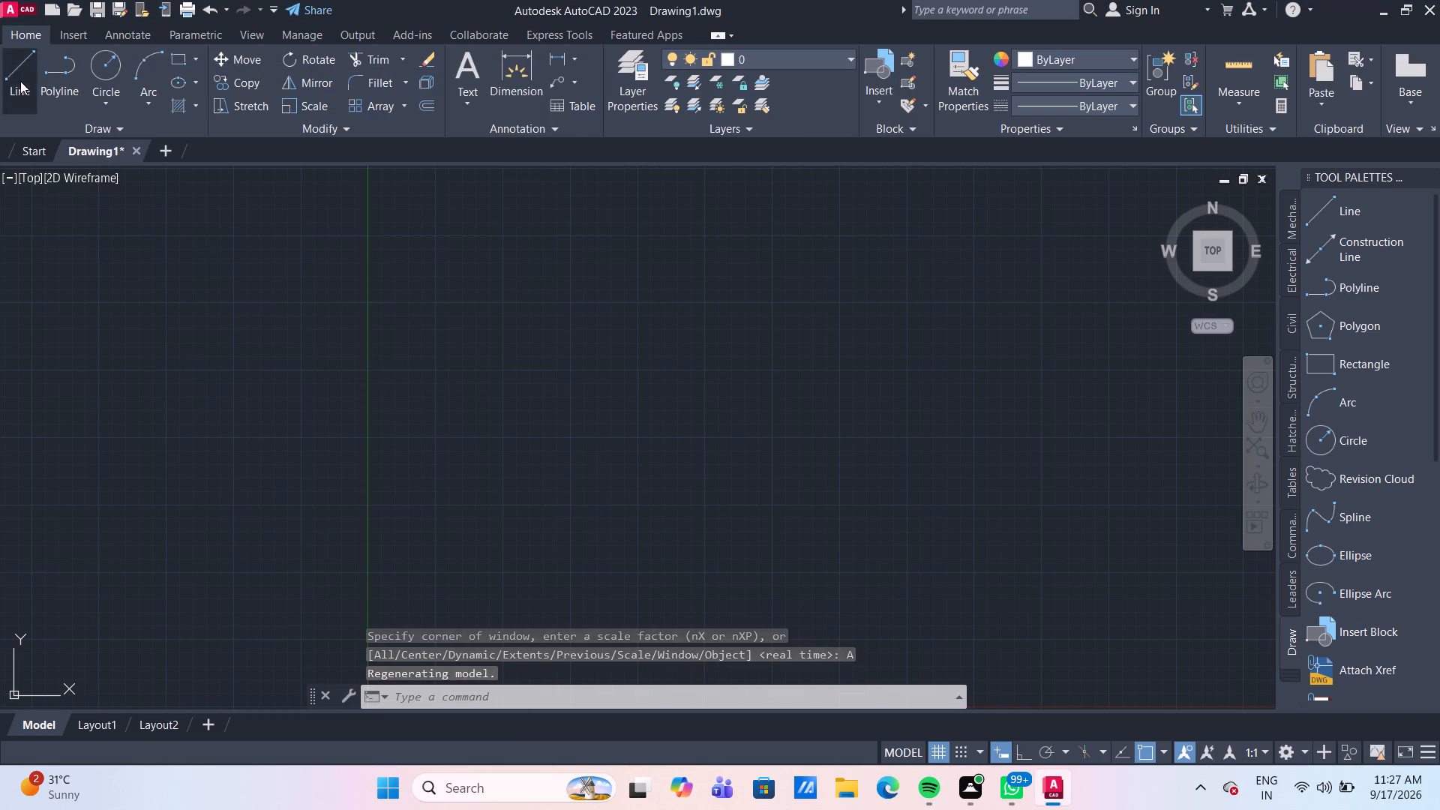
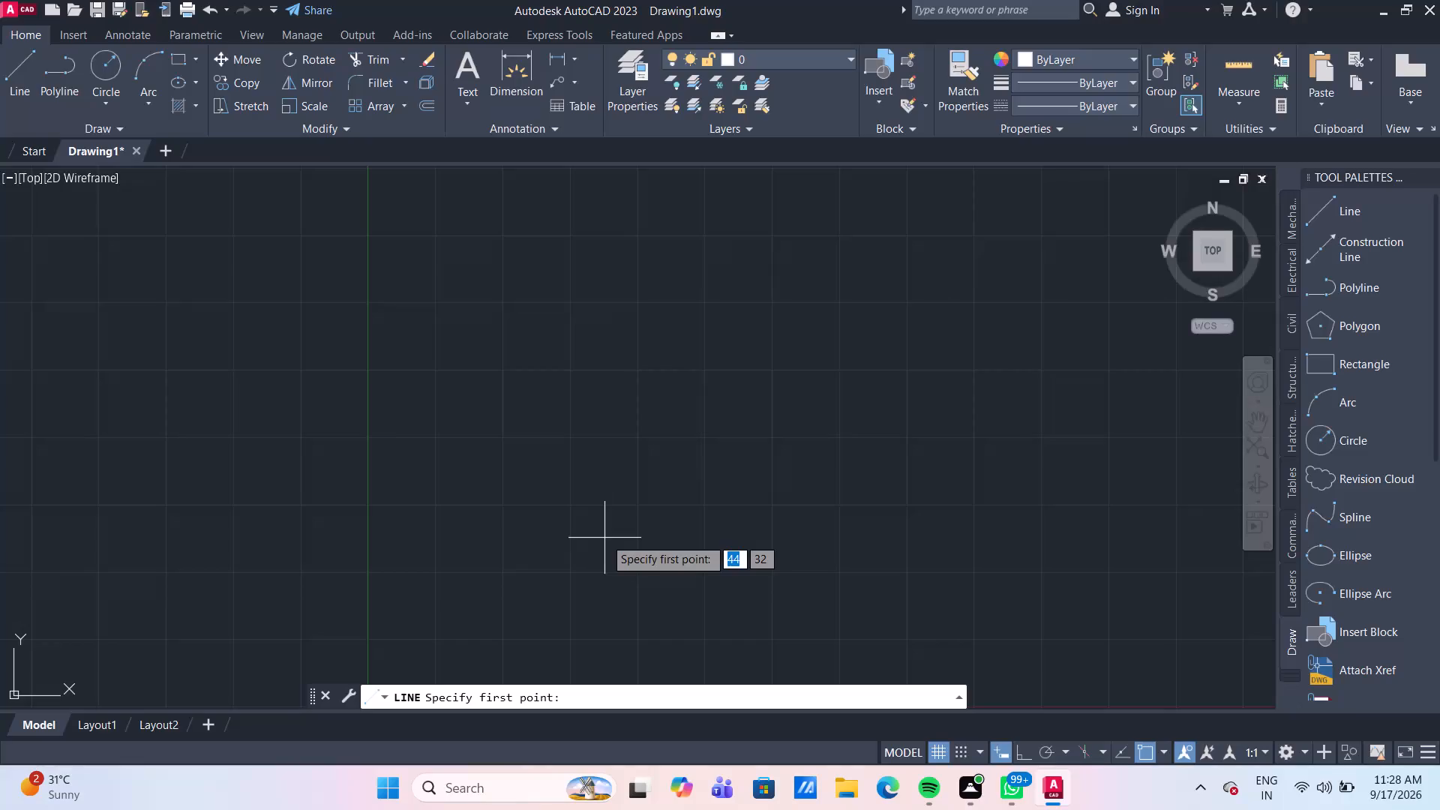
# Turn Ortho on and draw a 300 mm horizontal line rightward, starting about 25 mm right of and above the origin.
pyautogui.moveTo(554, 545); pyautogui.dragTo(431, 490, button='middle')
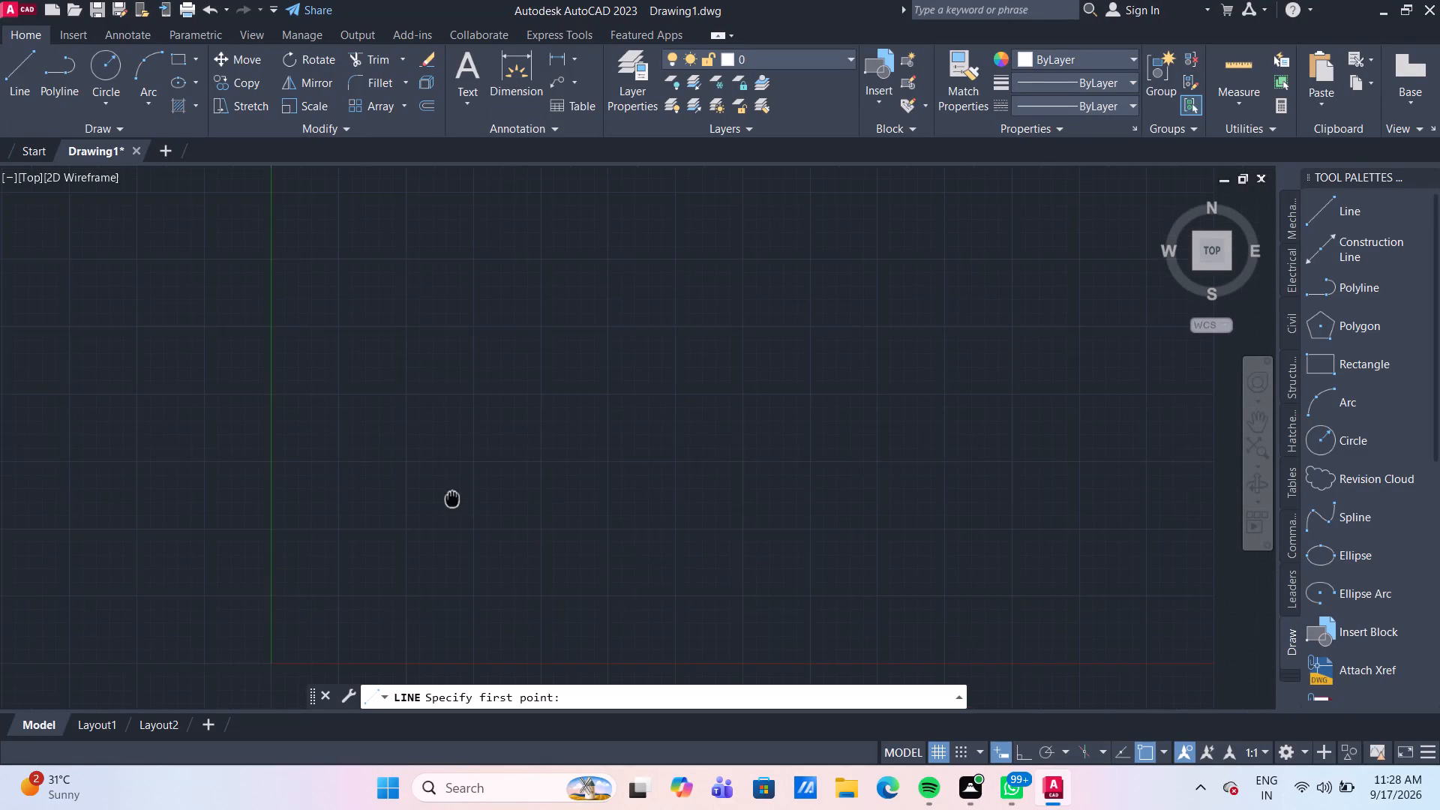
pyautogui.moveTo(431, 490); pyautogui.dragTo(346, 475, button='middle')
pyautogui.click(292, 502)
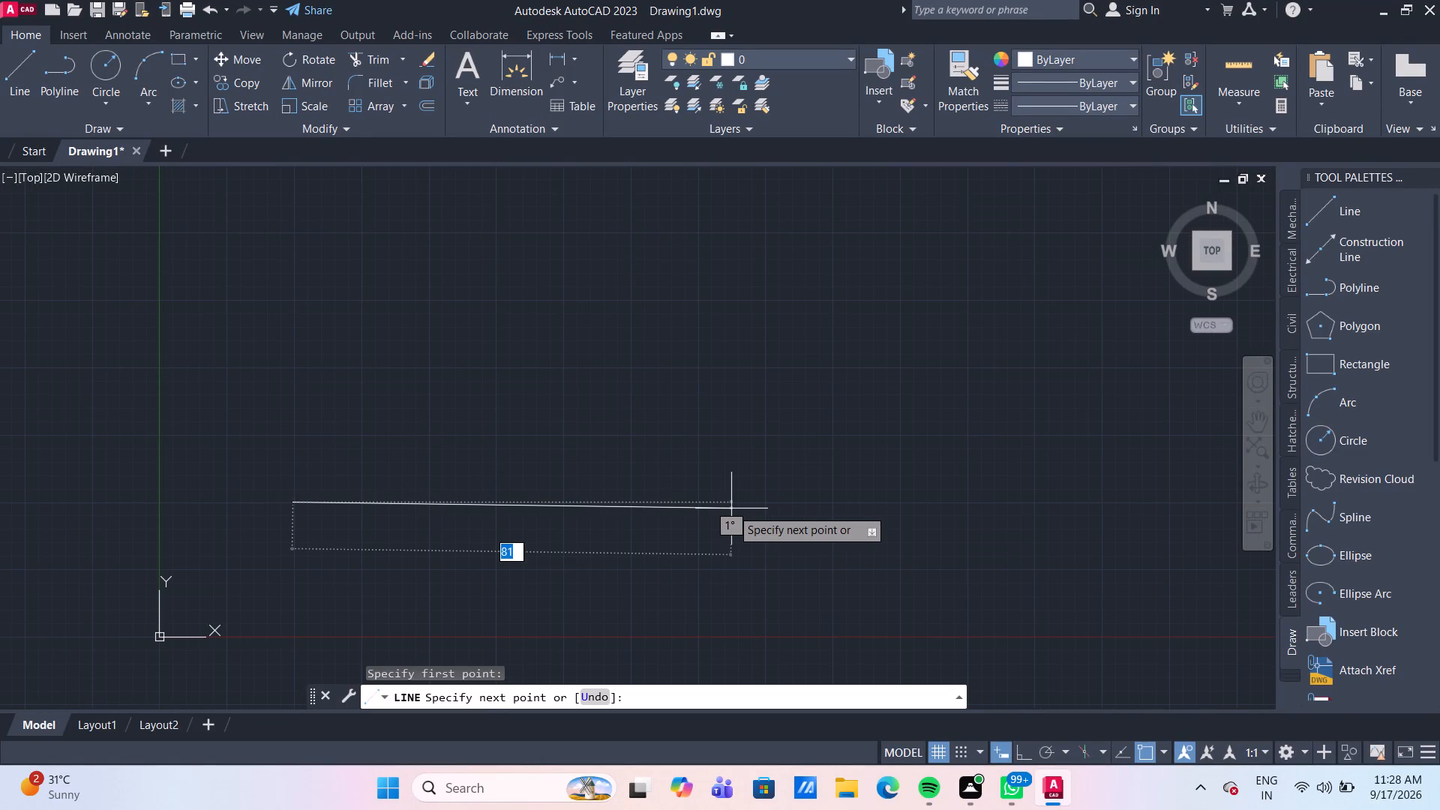
pyautogui.press('F8')
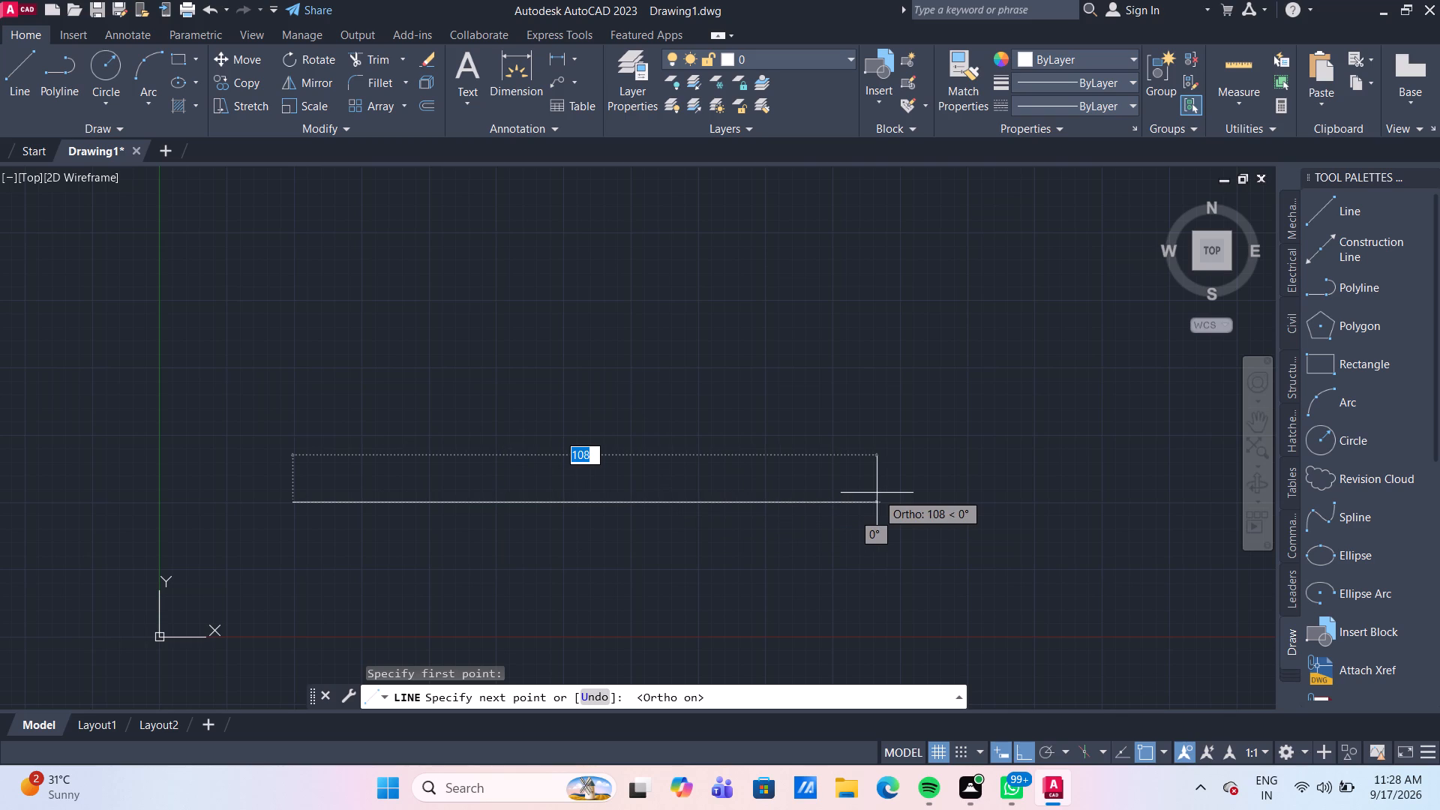
pyautogui.scroll(-2, 877, 493)
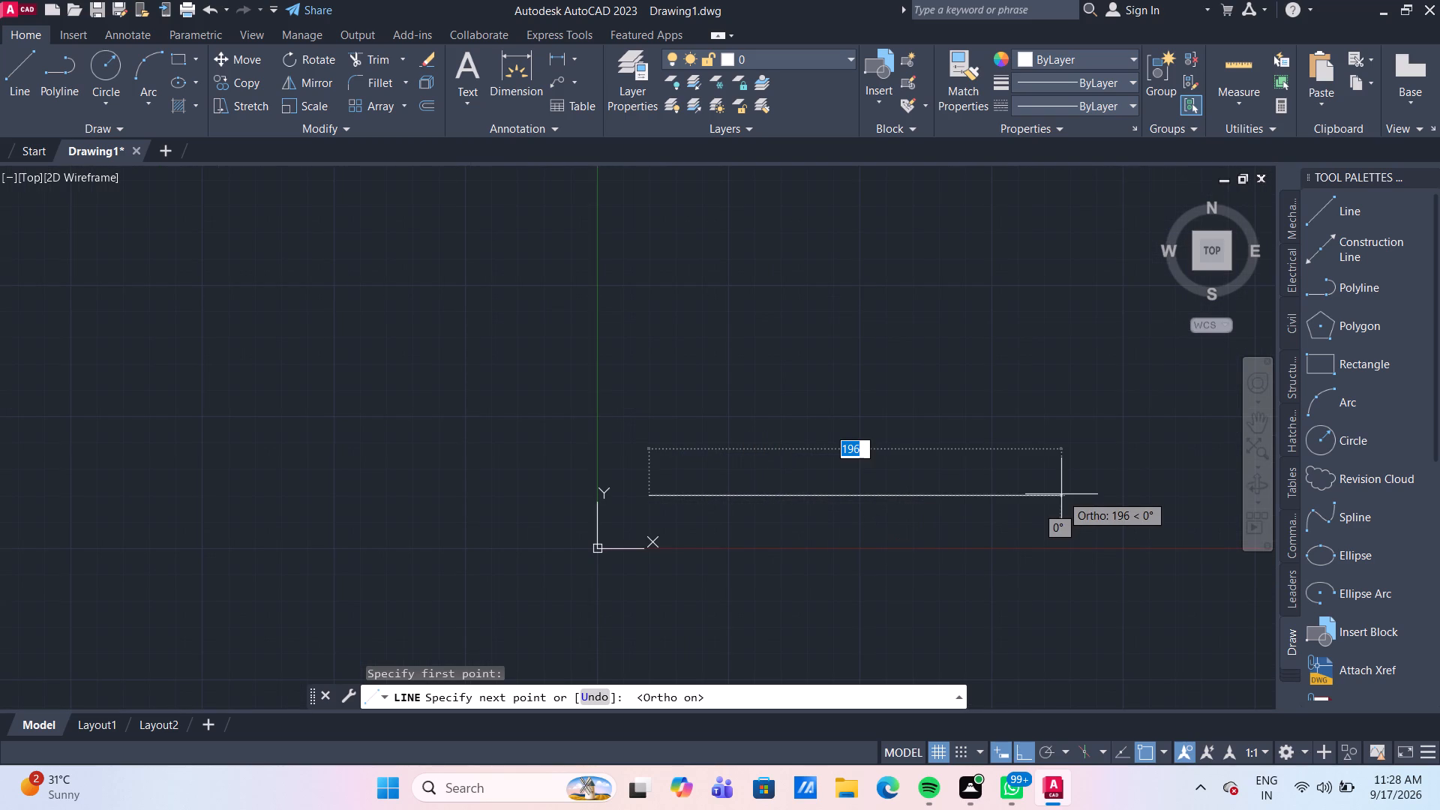
pyautogui.moveTo(1061, 494); pyautogui.dragTo(627, 503, button='middle')
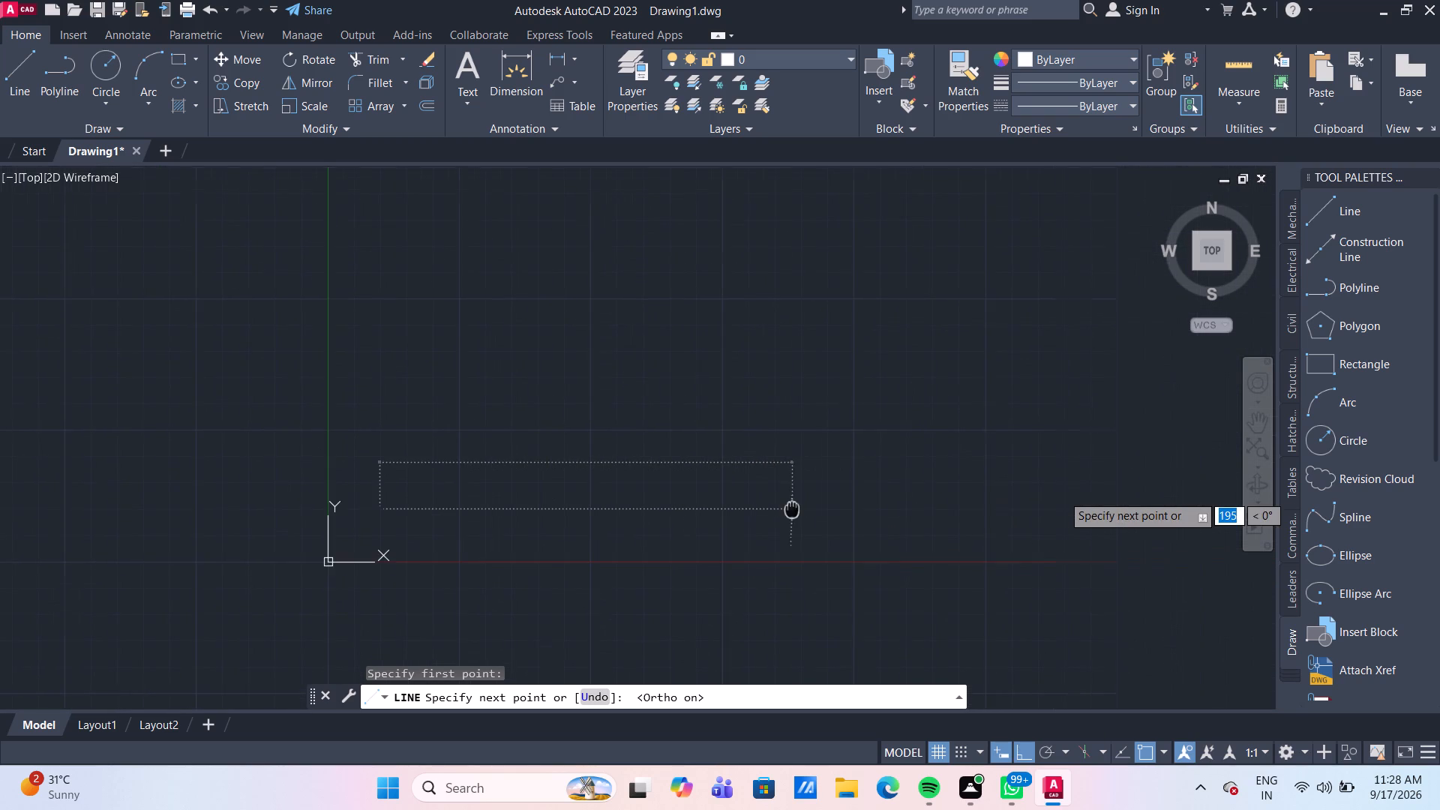
pyautogui.moveTo(627, 503); pyautogui.dragTo(575, 492, button='middle')
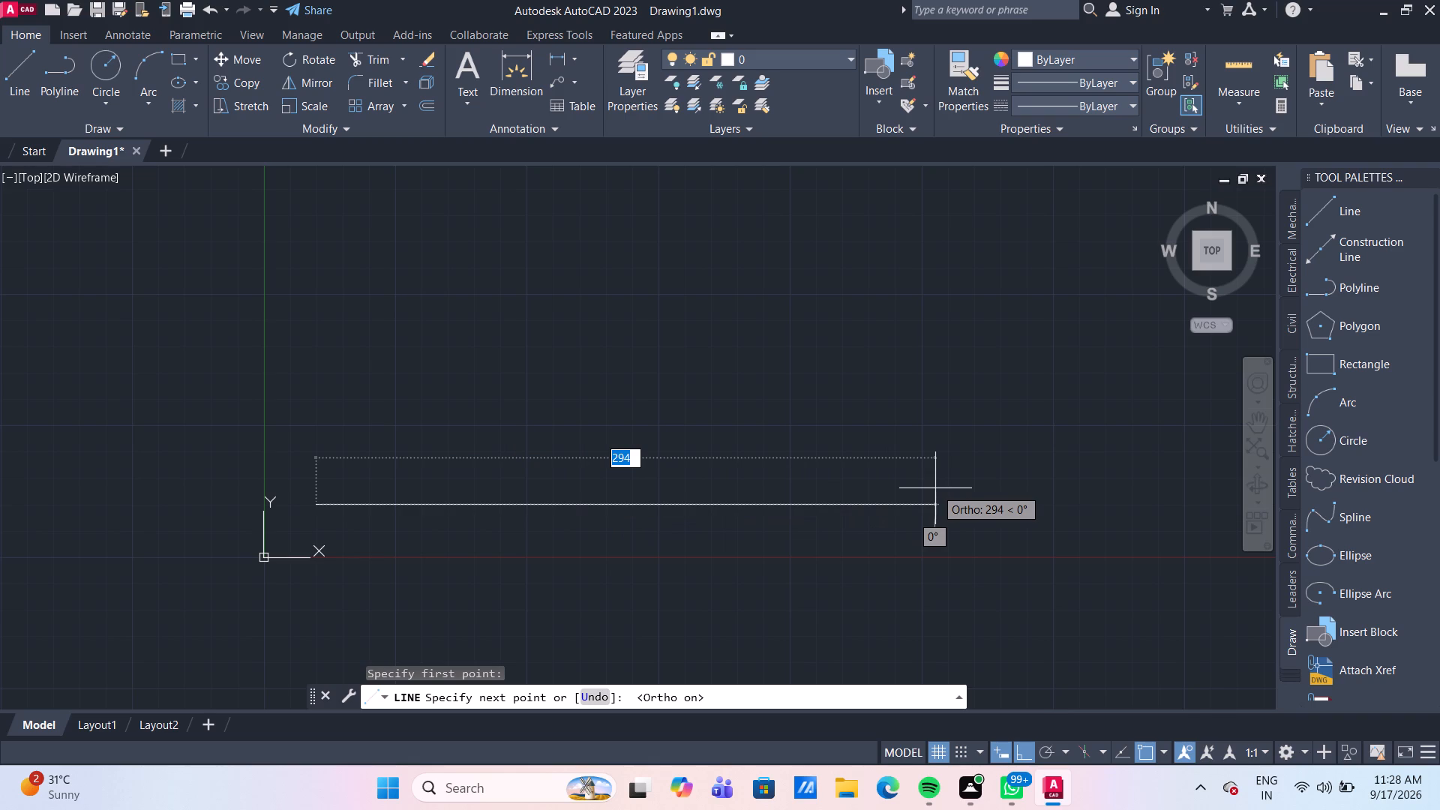
pyautogui.write('300')
pyautogui.press('Return')
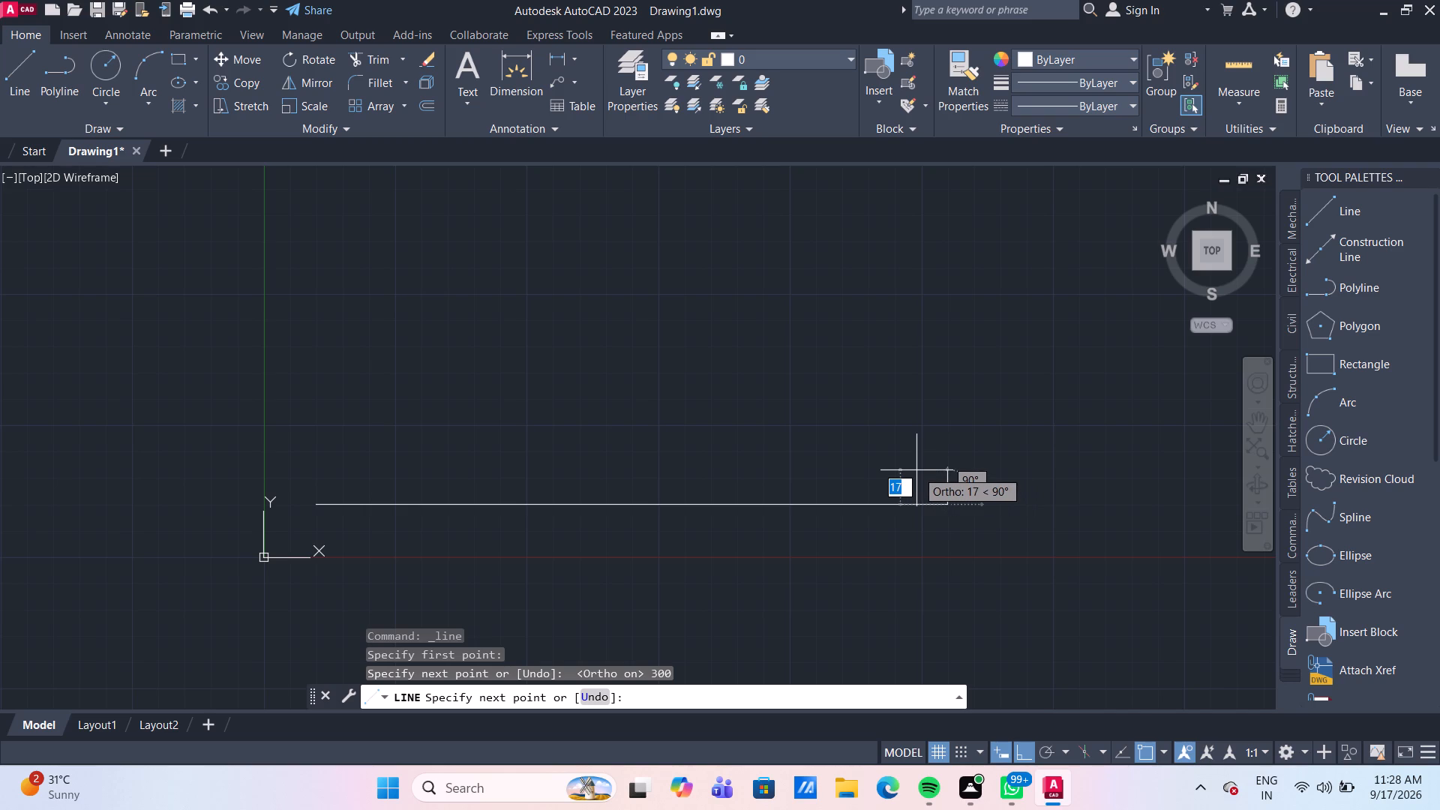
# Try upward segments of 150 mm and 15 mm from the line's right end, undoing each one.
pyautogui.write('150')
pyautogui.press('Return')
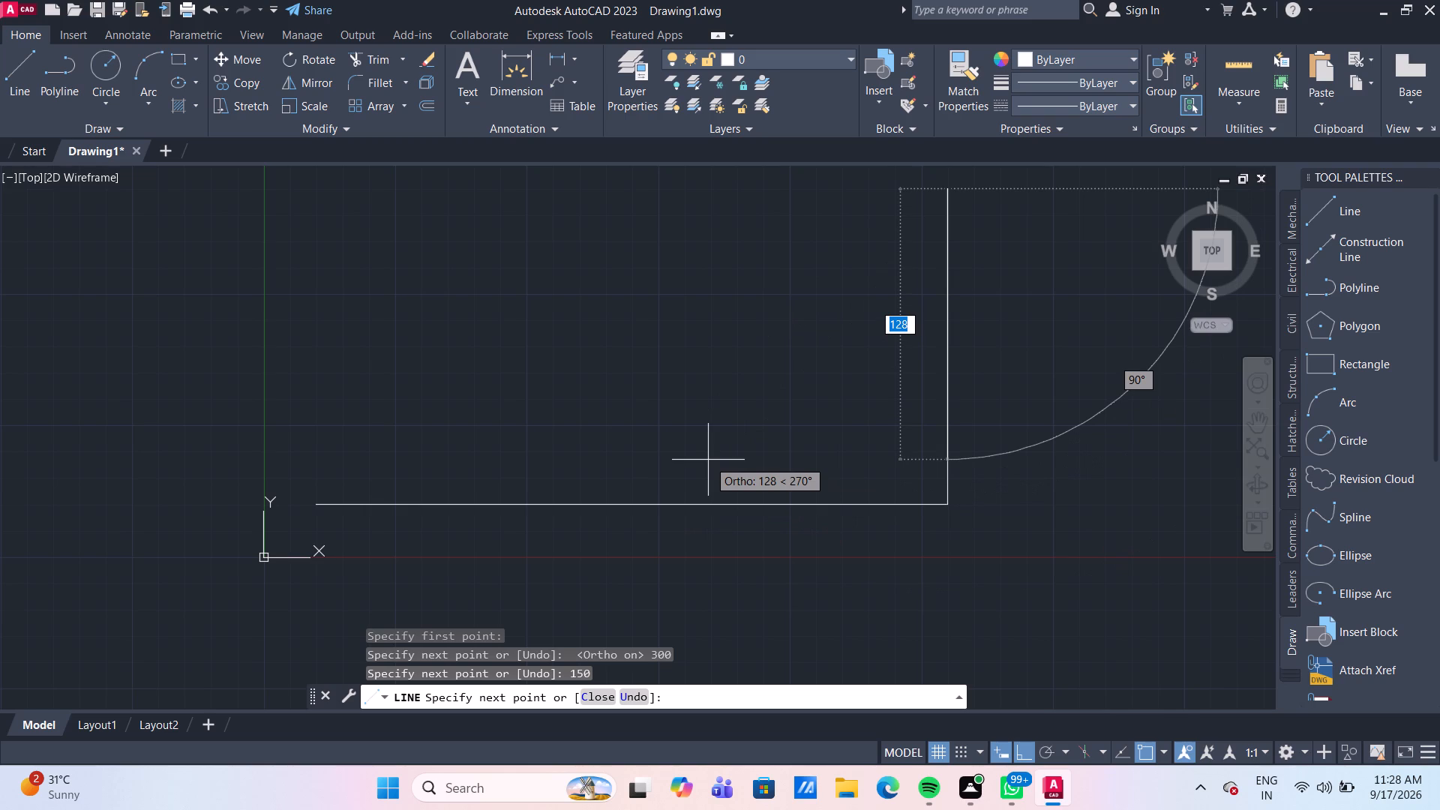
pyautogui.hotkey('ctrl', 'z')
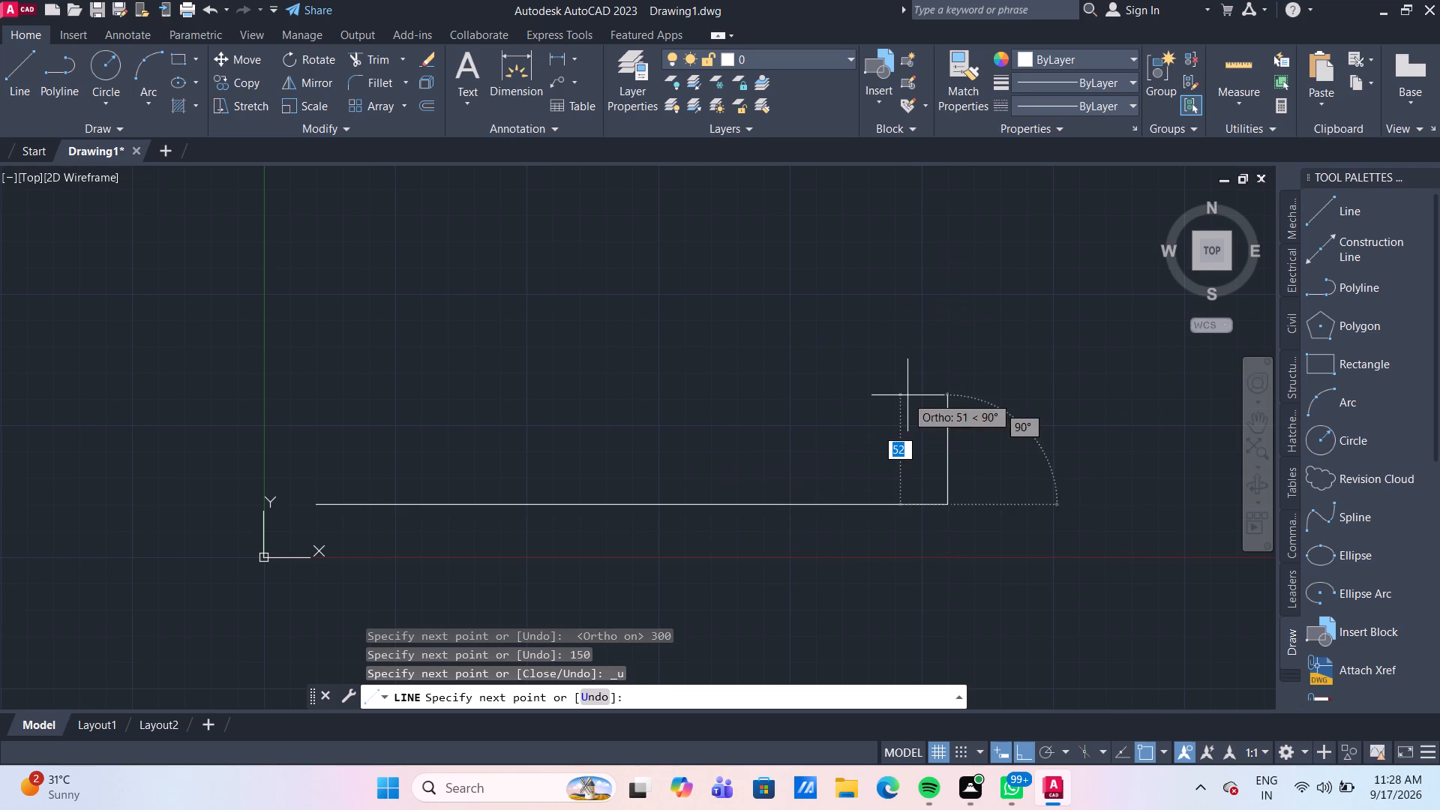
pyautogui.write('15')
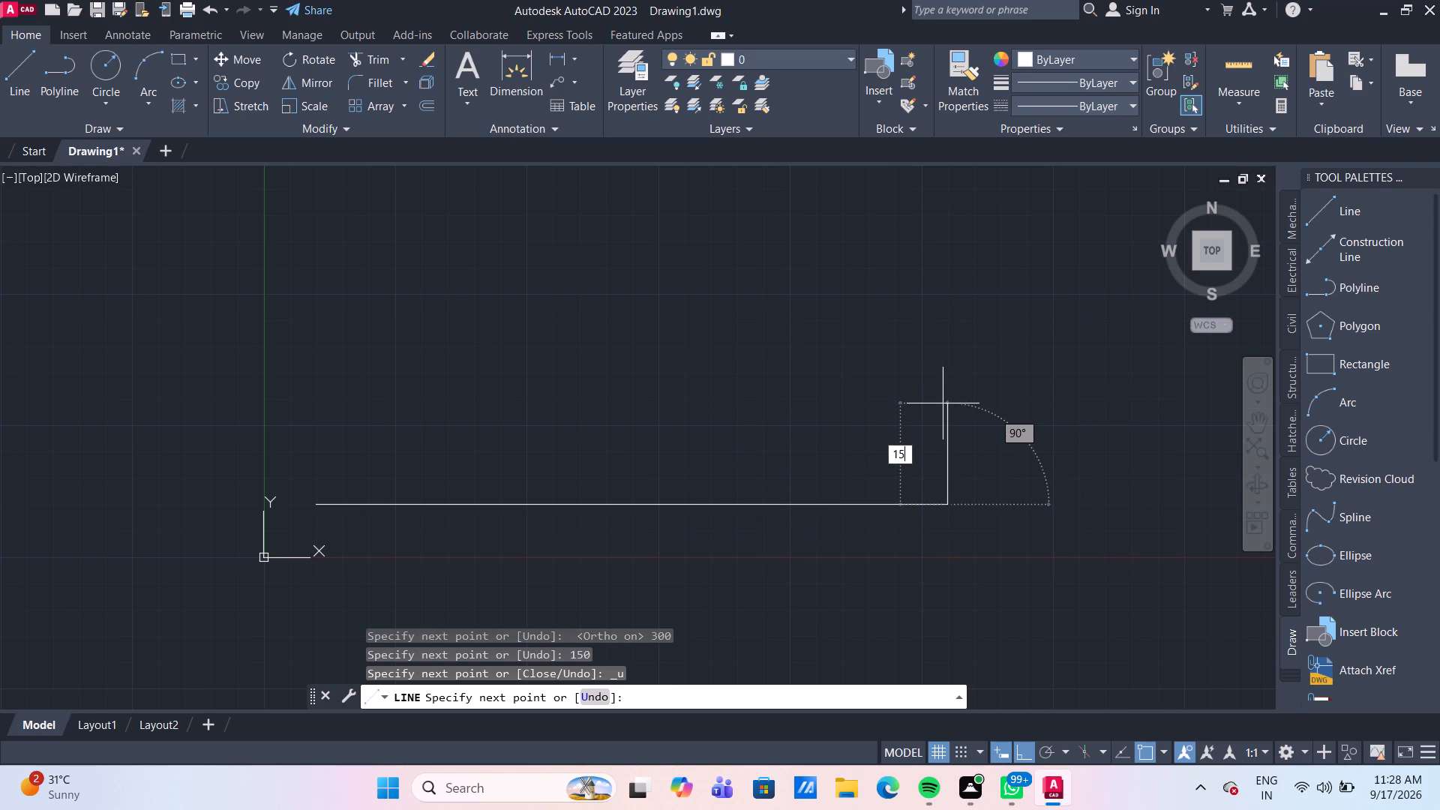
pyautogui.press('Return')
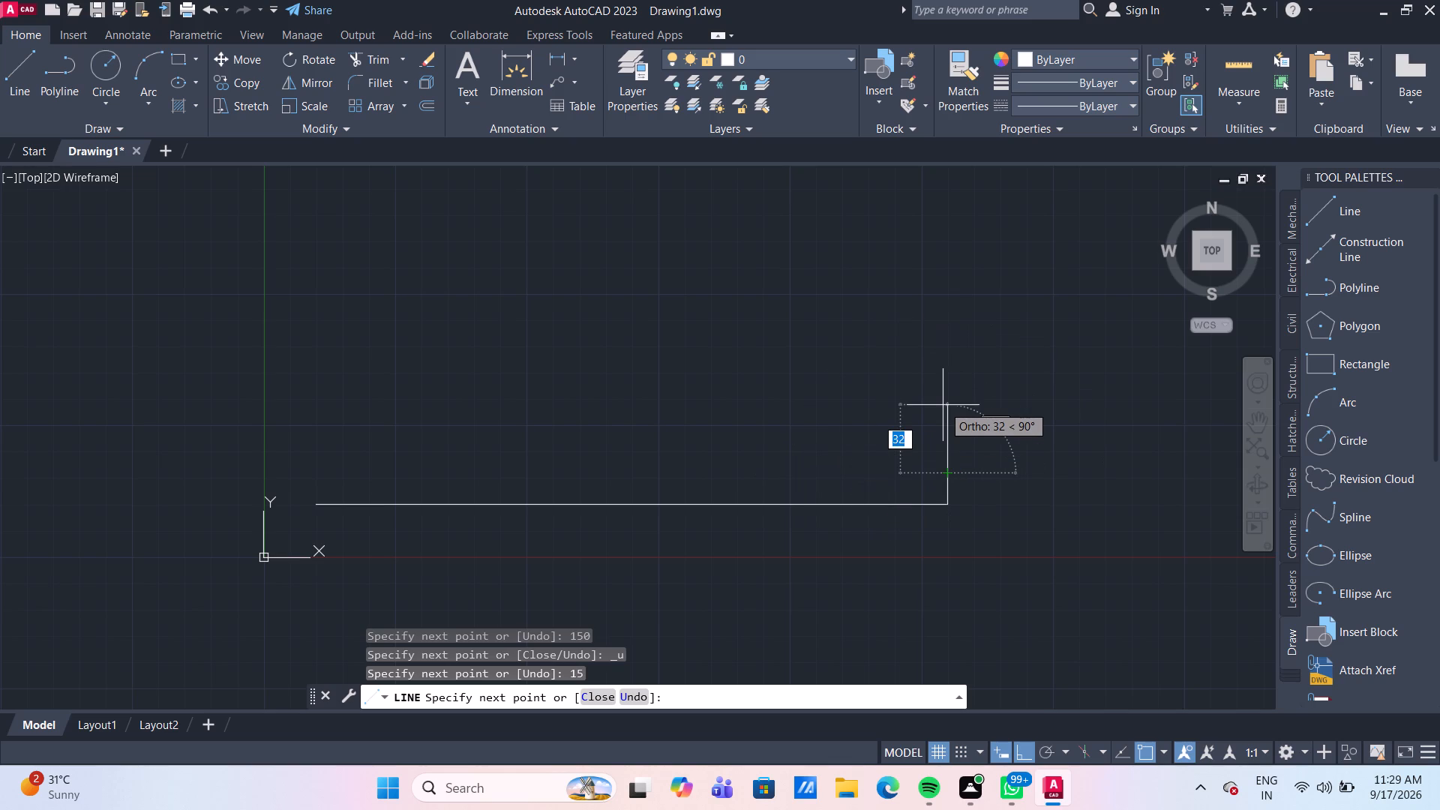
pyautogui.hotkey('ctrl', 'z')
# Complete the thin rectangle with a 10 mm line upward, a 300 mm line leftward and a closing line to the start point.
pyautogui.write('10')
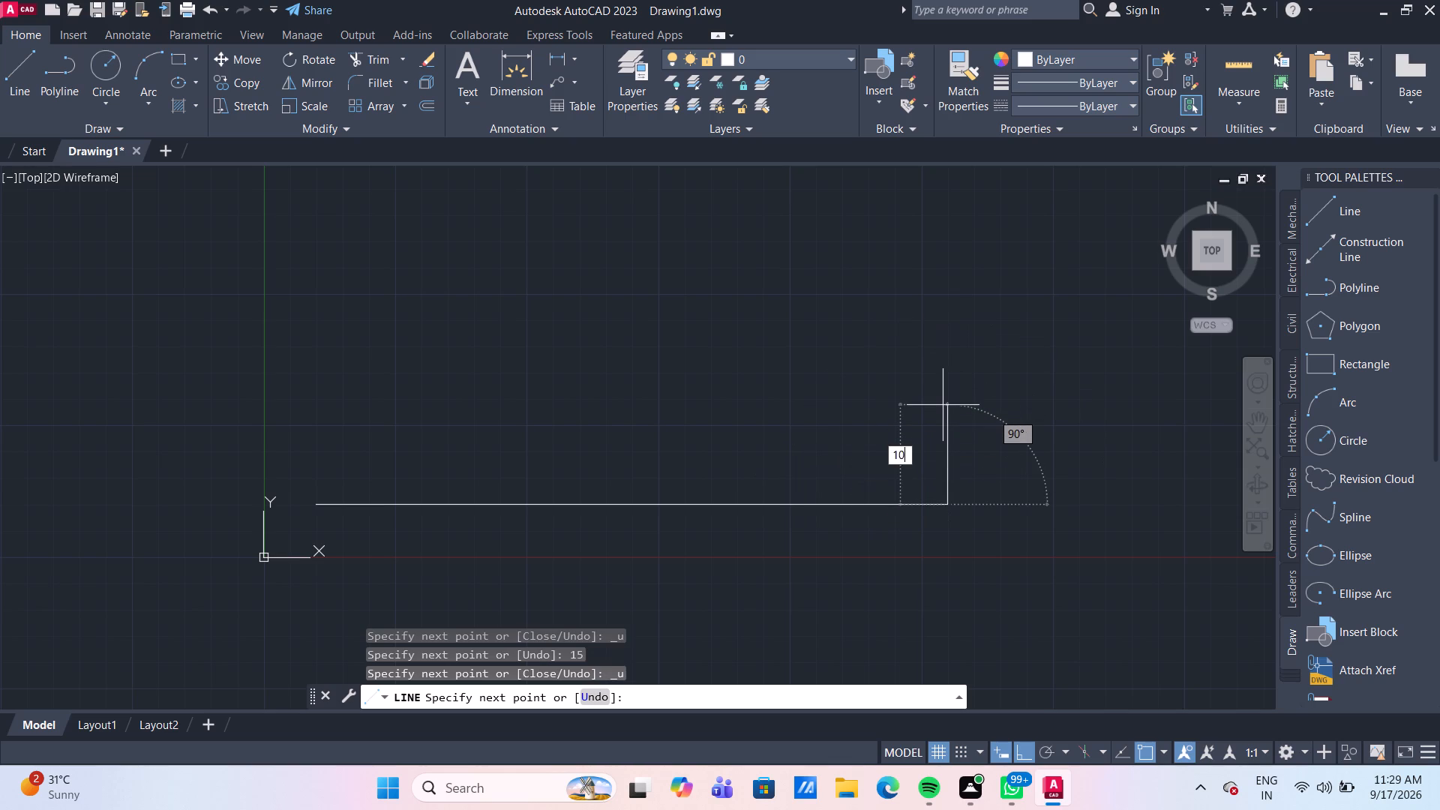
pyautogui.press('Return')
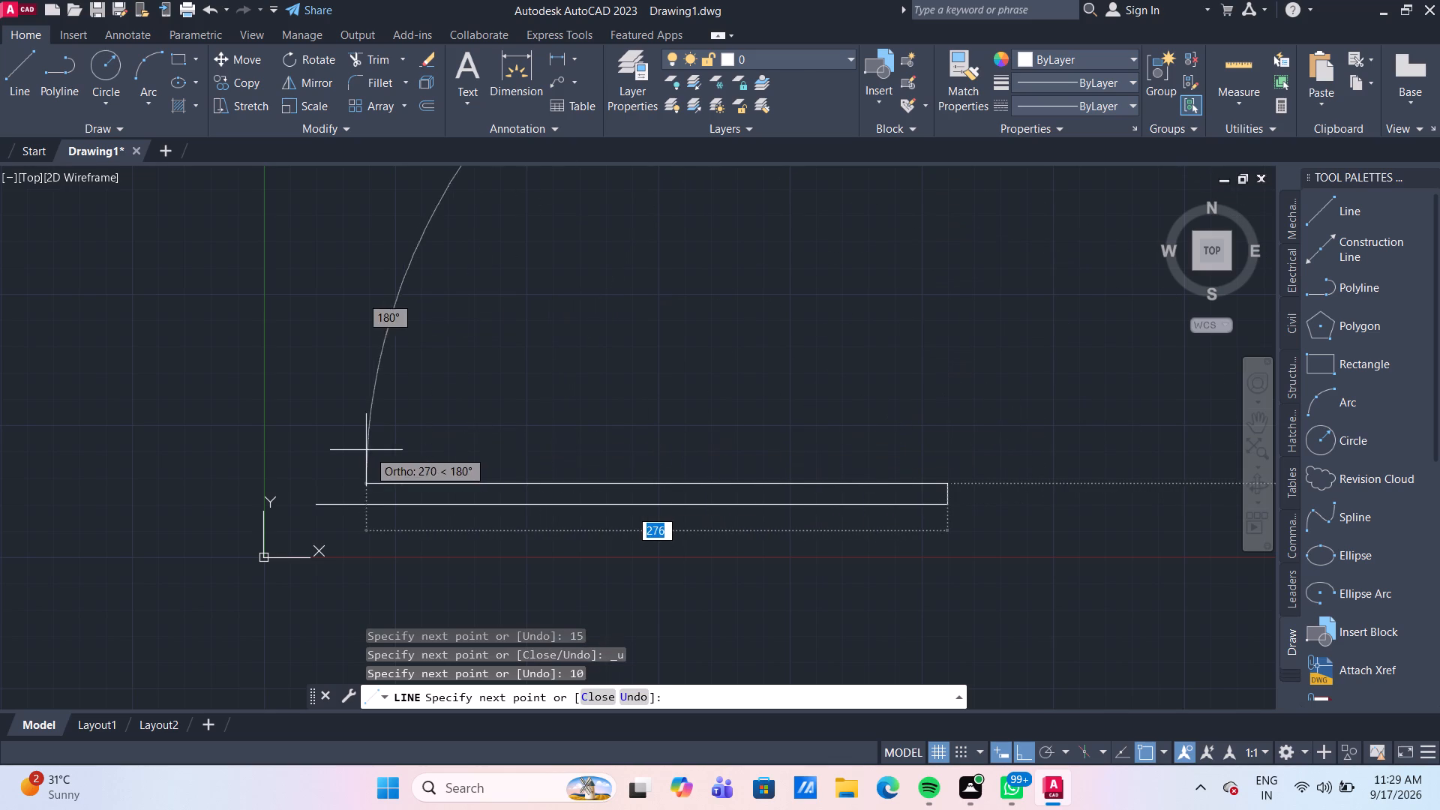
pyautogui.write('300')
pyautogui.press('Return')
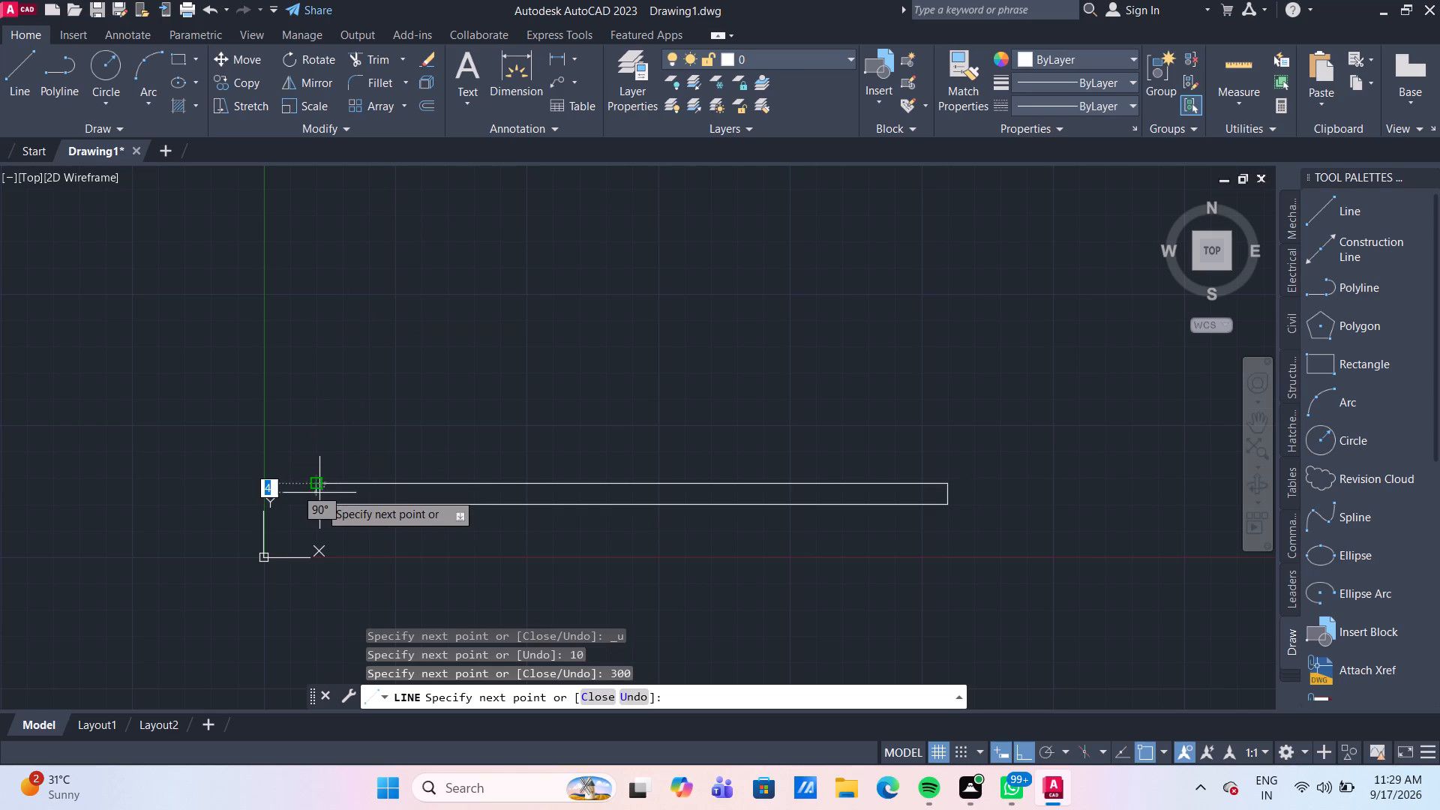
pyautogui.click(320, 503)
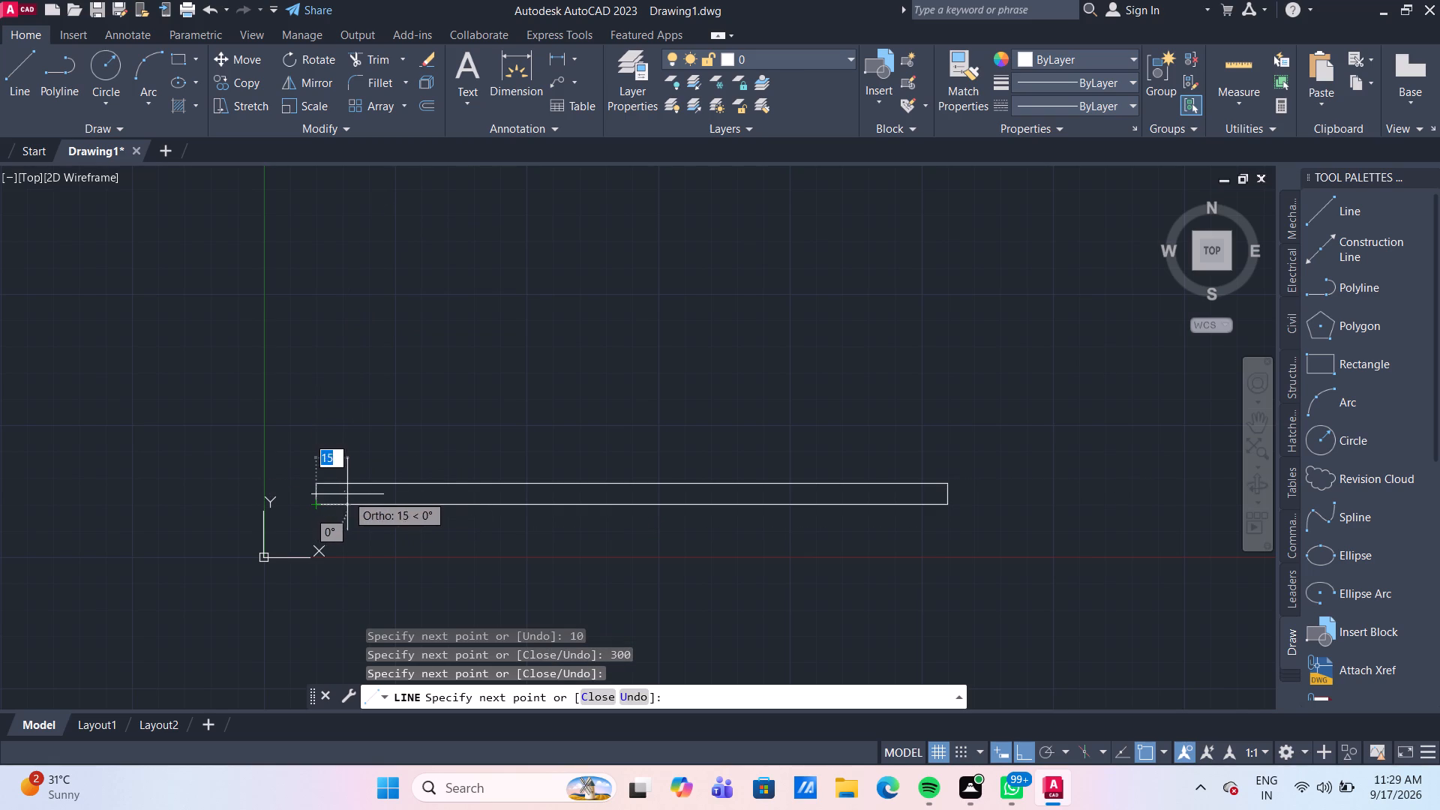
pyautogui.press('Escape')
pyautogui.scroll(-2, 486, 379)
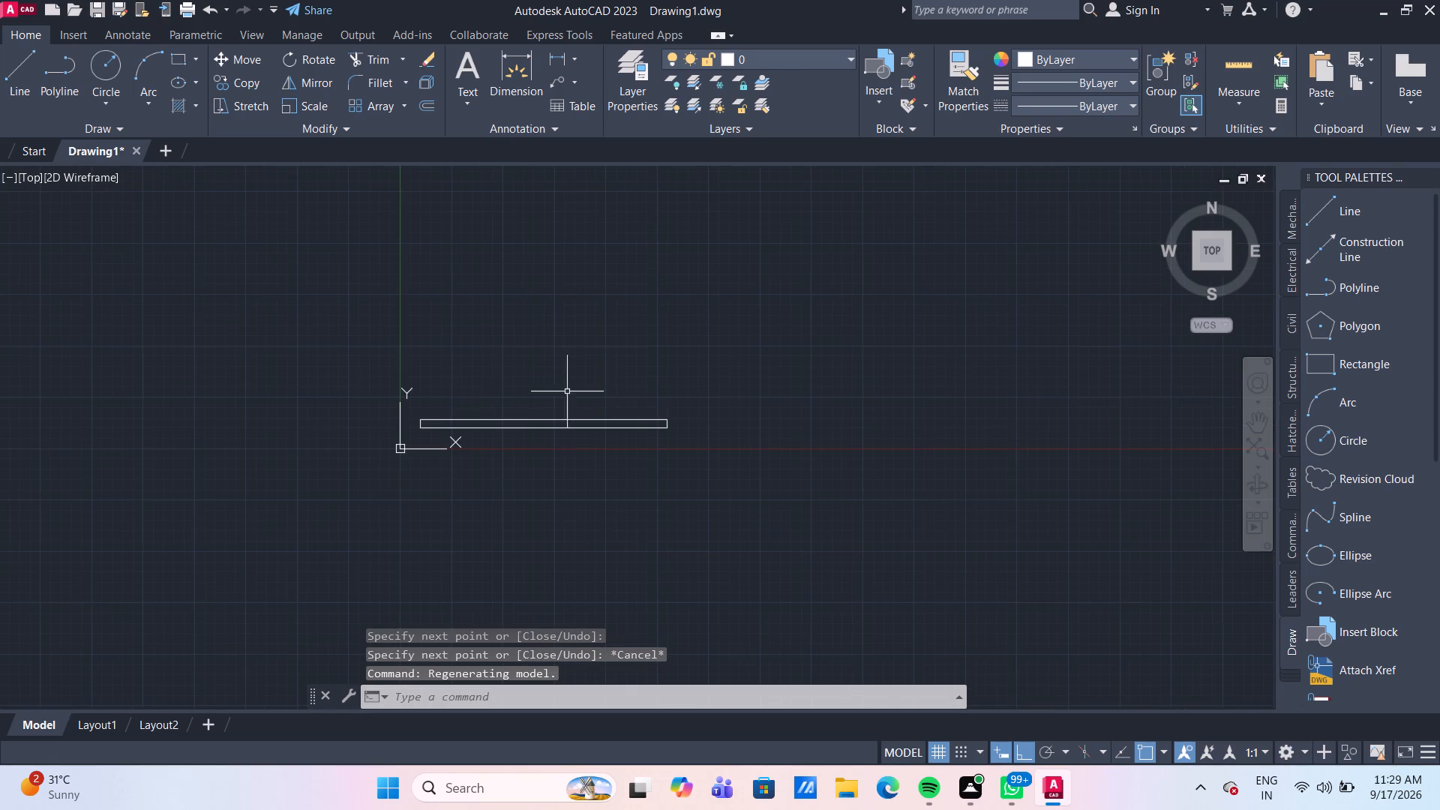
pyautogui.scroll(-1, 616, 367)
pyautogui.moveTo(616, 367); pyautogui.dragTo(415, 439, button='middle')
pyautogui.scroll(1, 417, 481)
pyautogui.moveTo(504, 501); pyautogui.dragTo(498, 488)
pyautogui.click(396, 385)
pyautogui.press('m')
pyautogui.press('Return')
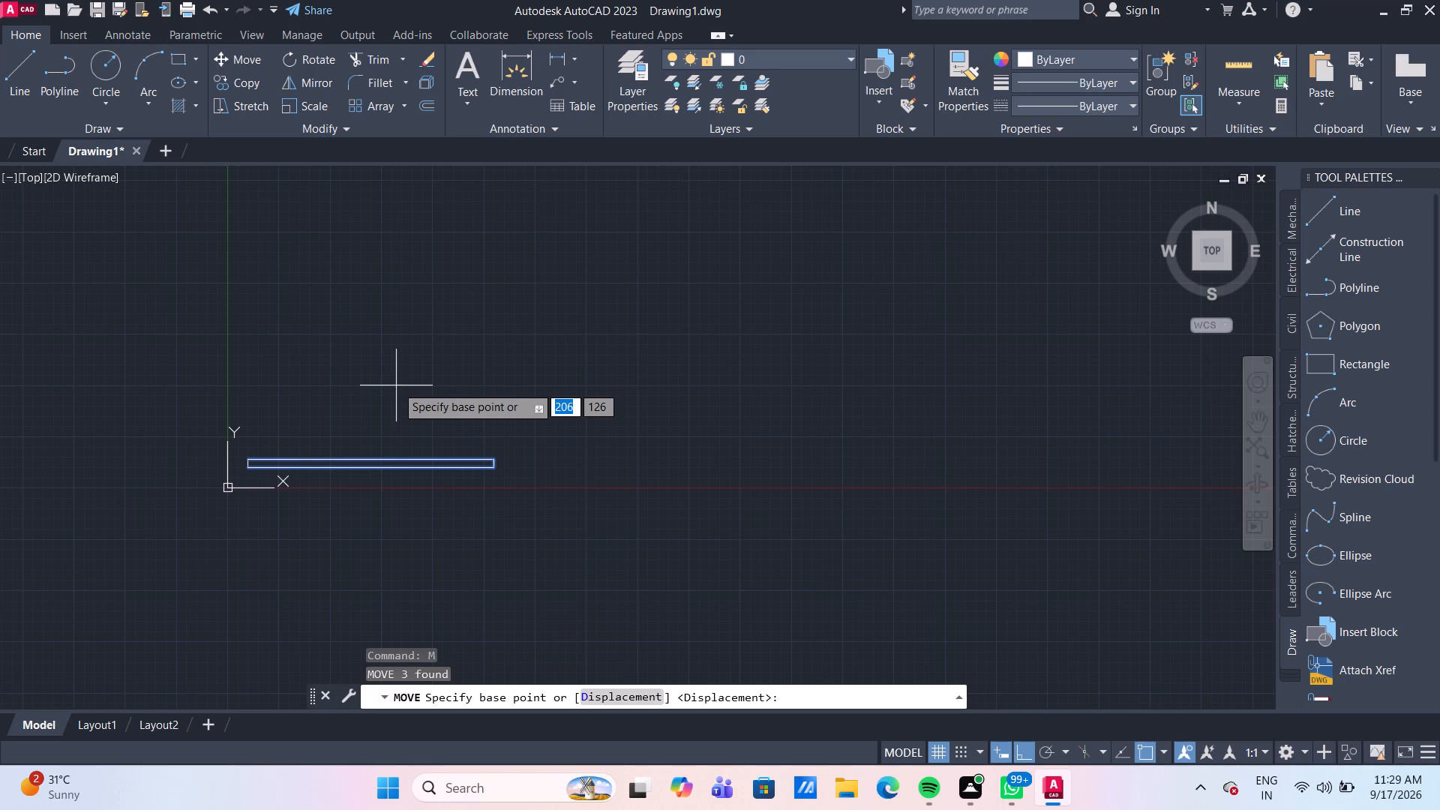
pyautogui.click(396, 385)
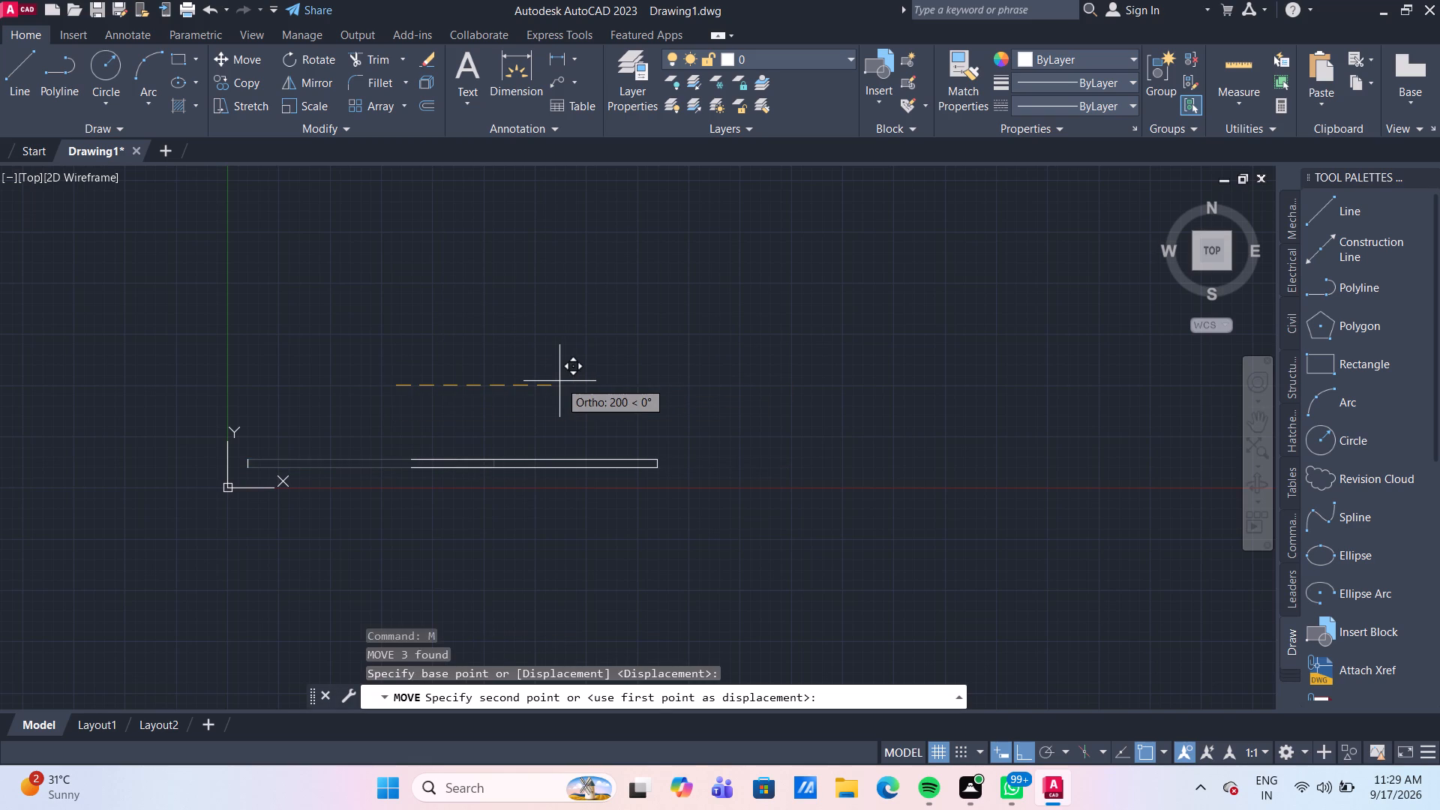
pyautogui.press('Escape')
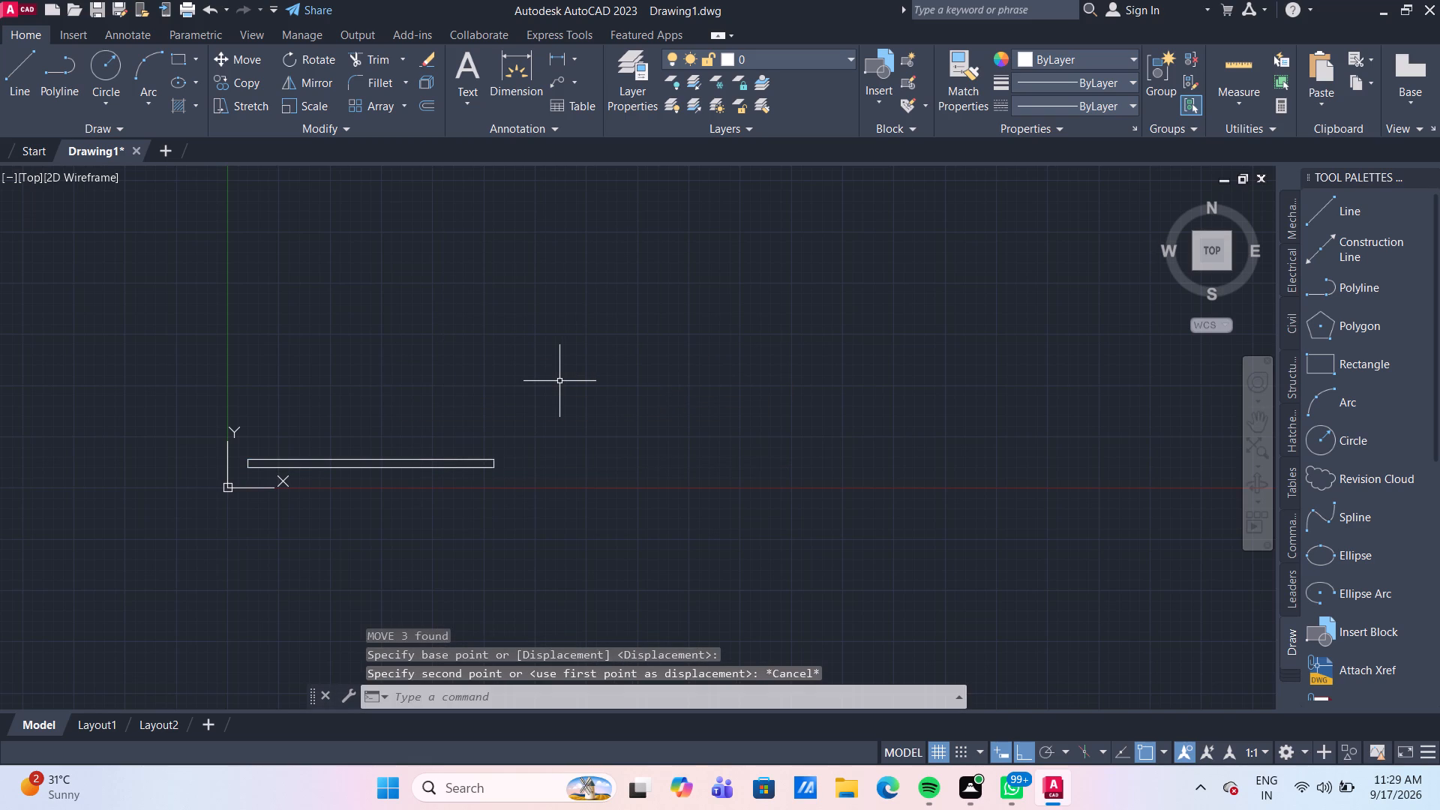
# Move all four lines of the thin rectangle about 225 mm to the right, away from the origin.
pyautogui.moveTo(522, 474); pyautogui.dragTo(513, 472)
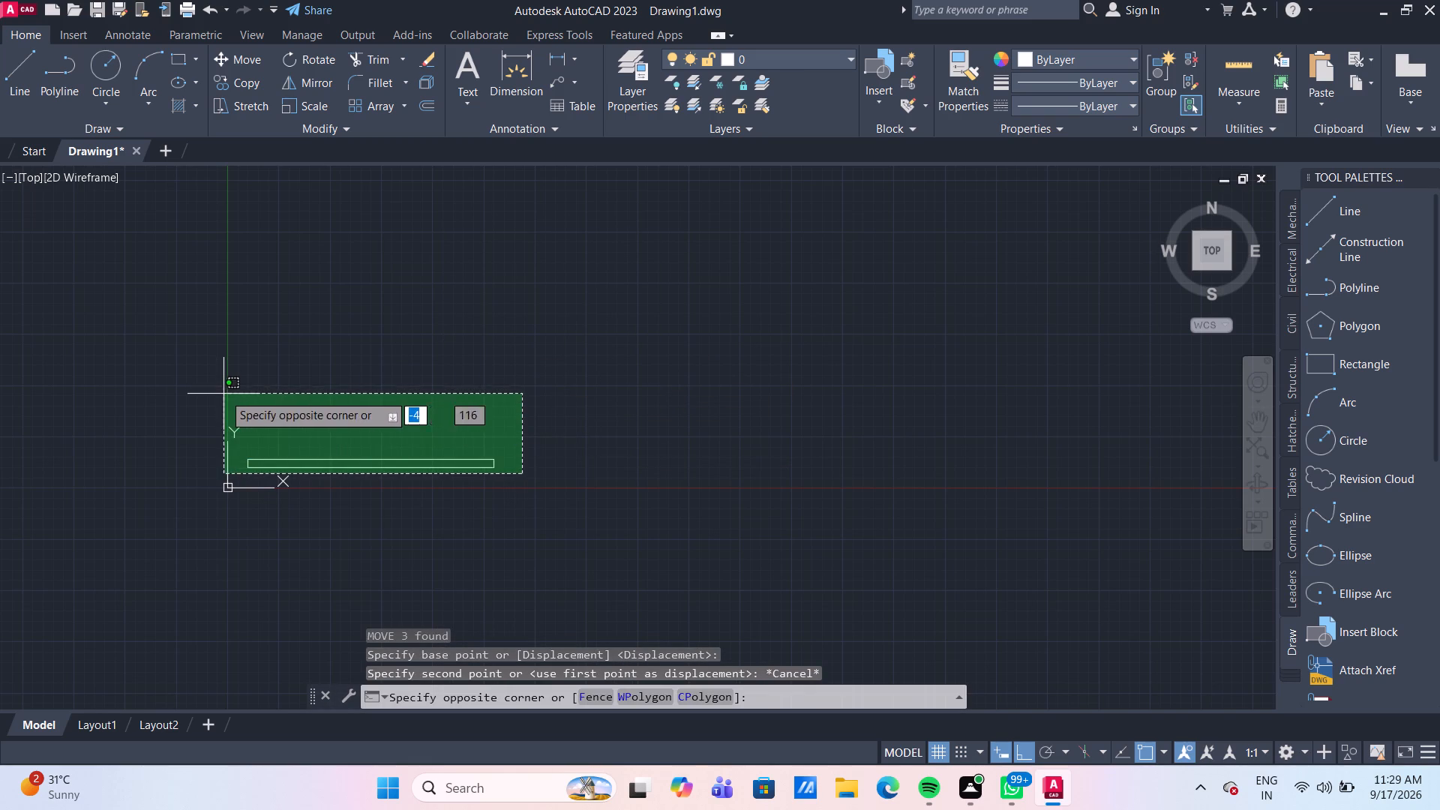
pyautogui.click(223, 394)
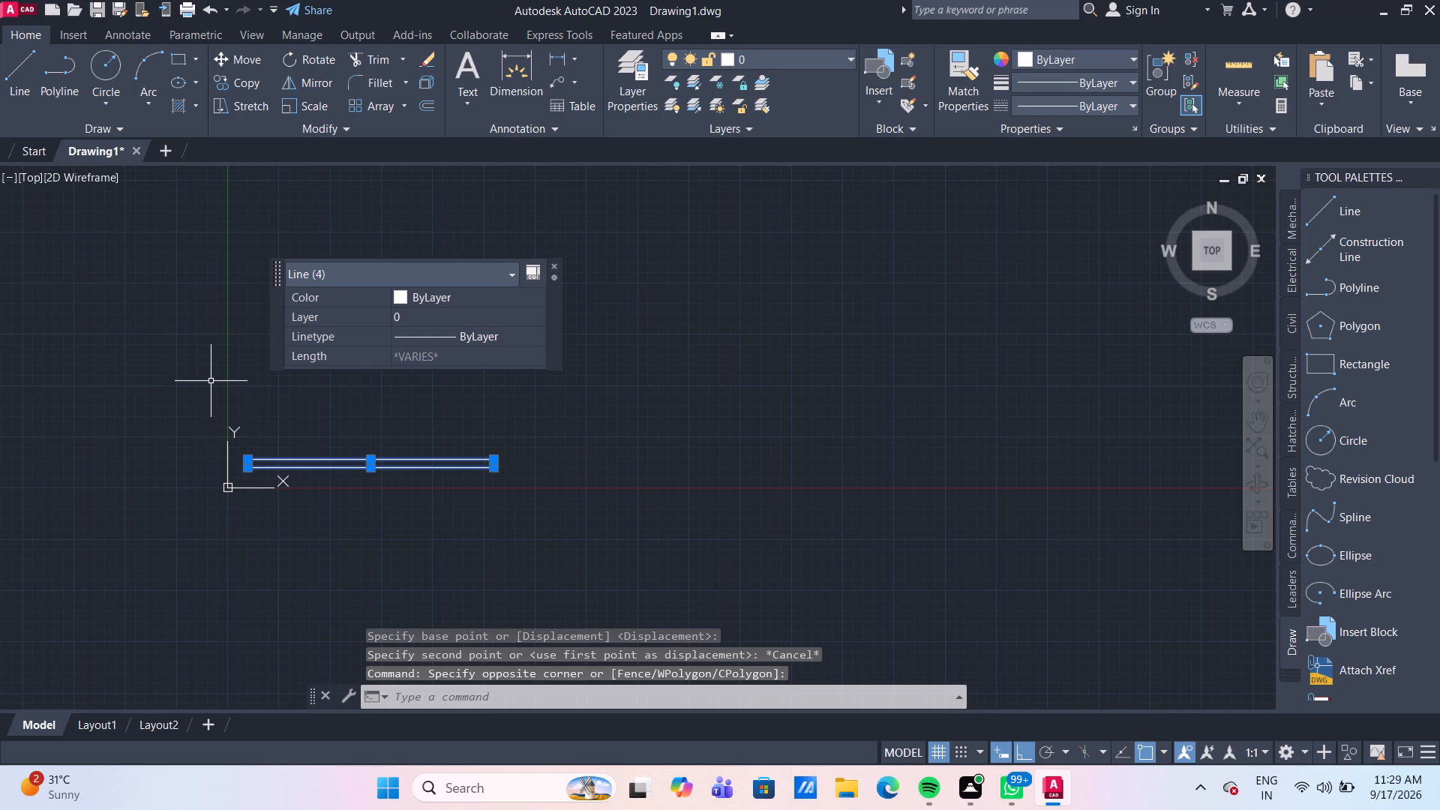
pyautogui.press('m')
pyautogui.press('Return')
pyautogui.click(211, 381)
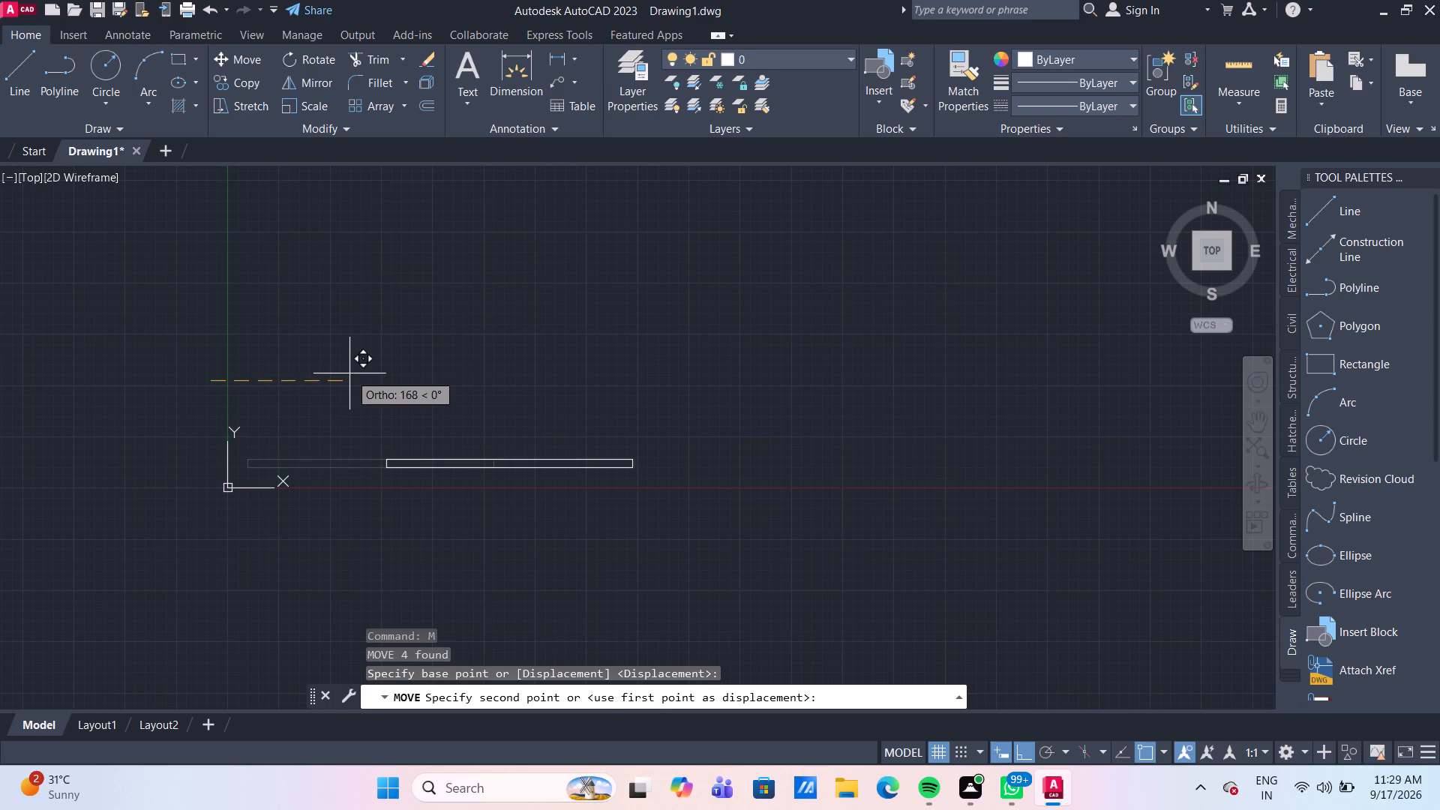
pyautogui.click(395, 376)
# Draw a 50 mm line leftward along the rectangle's top edge, starting from its upper right corner.
pyautogui.scroll(2, 580, 425)
pyautogui.moveTo(580, 425); pyautogui.dragTo(568, 417, button='middle')
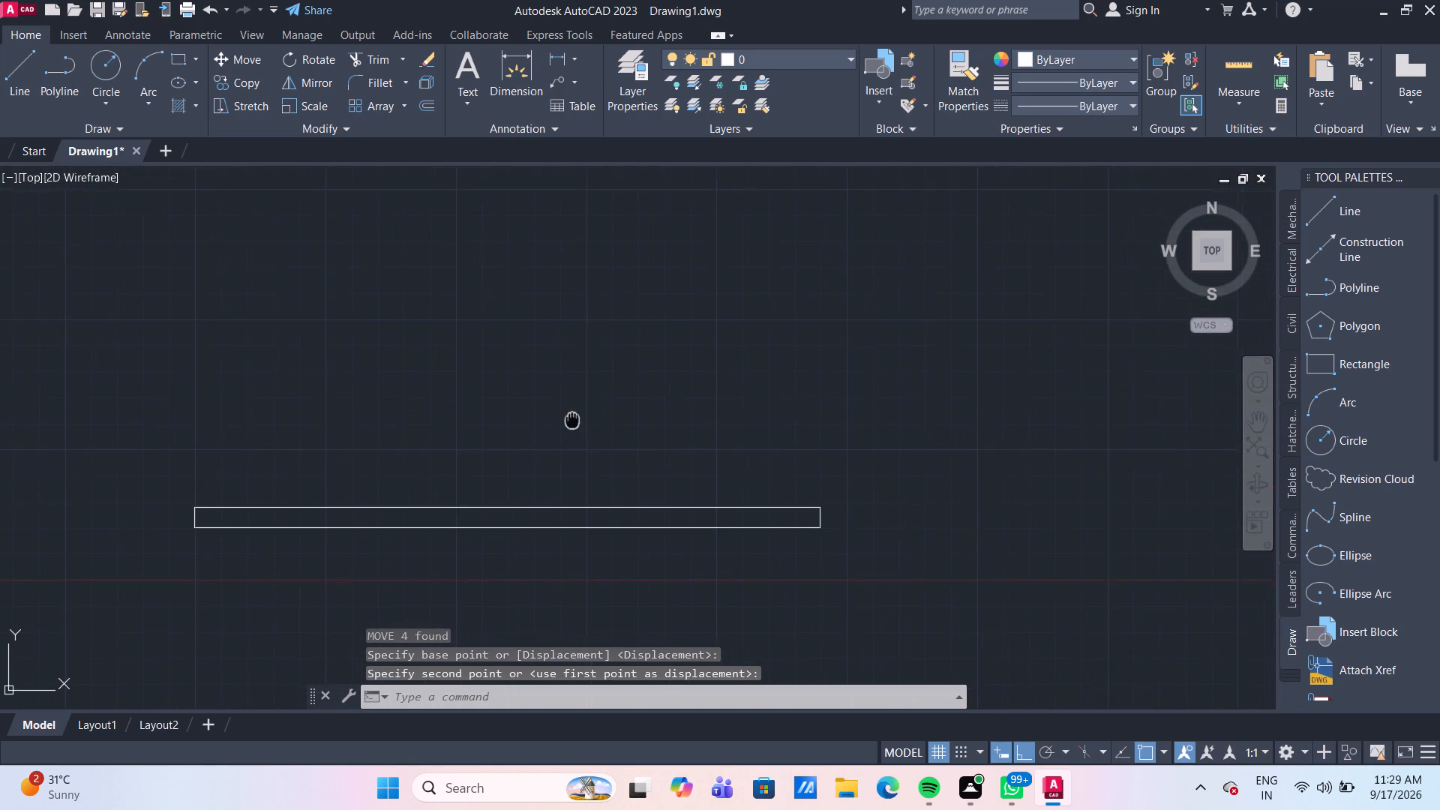
pyautogui.moveTo(568, 417); pyautogui.dragTo(555, 391, button='middle')
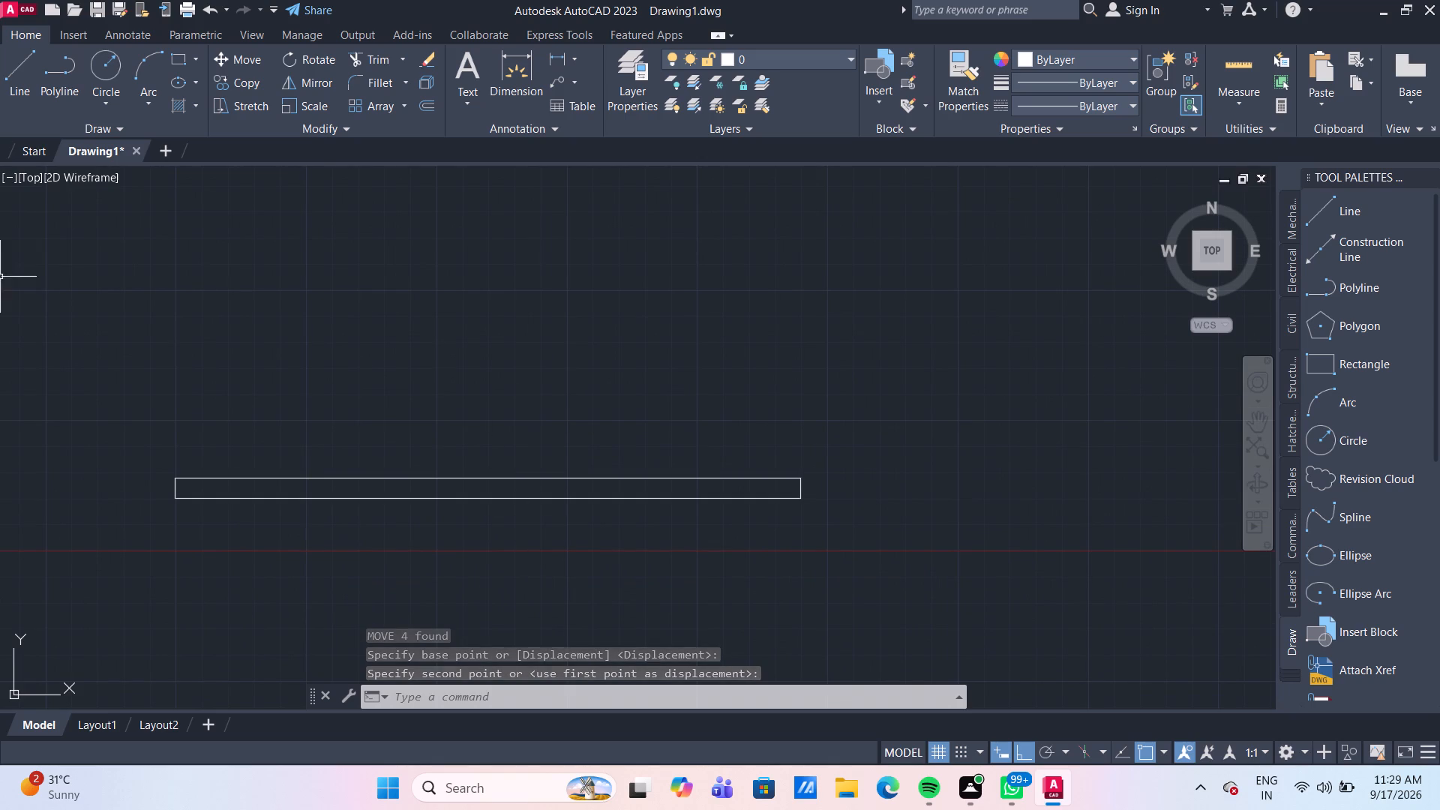
pyautogui.click(30, 76)
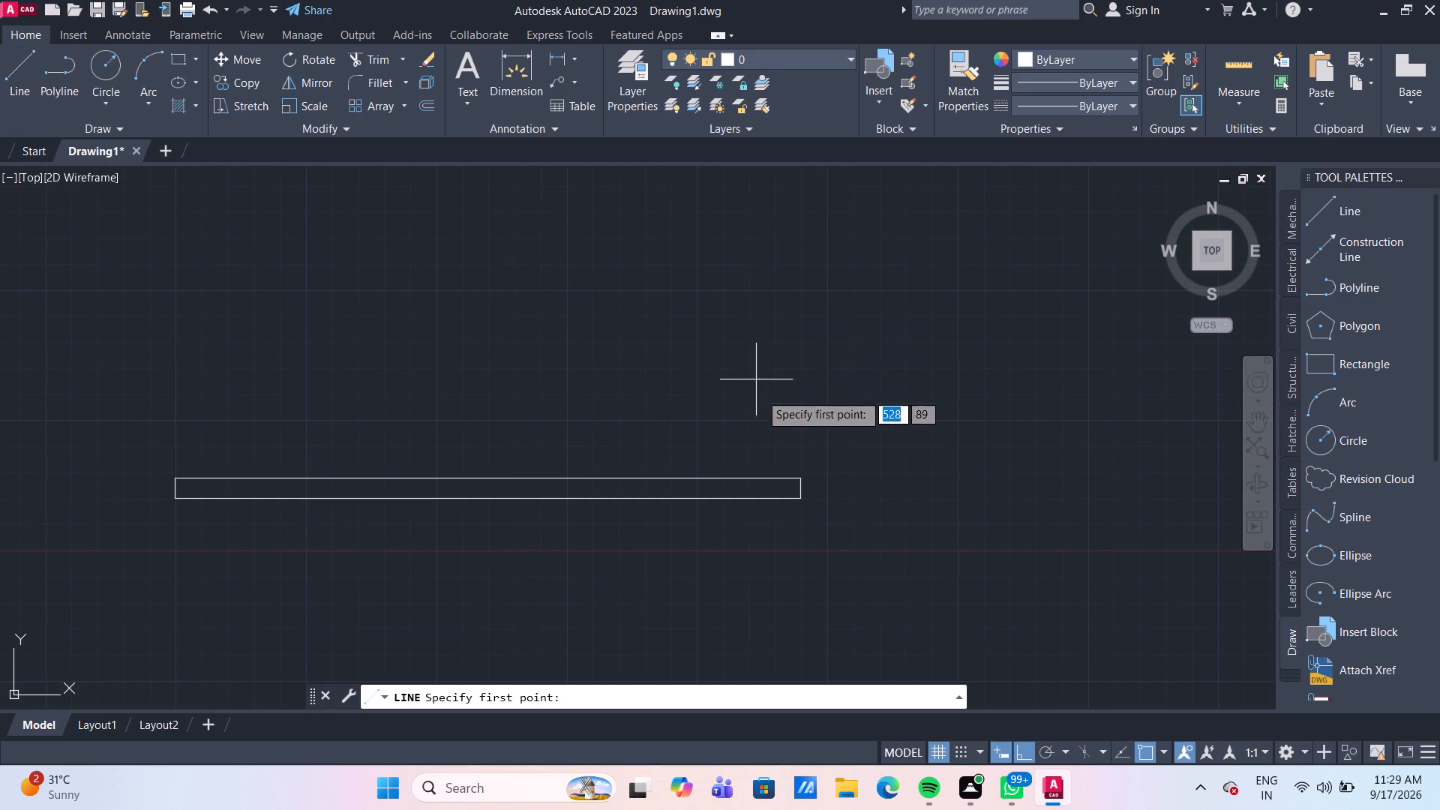
pyautogui.click(799, 478)
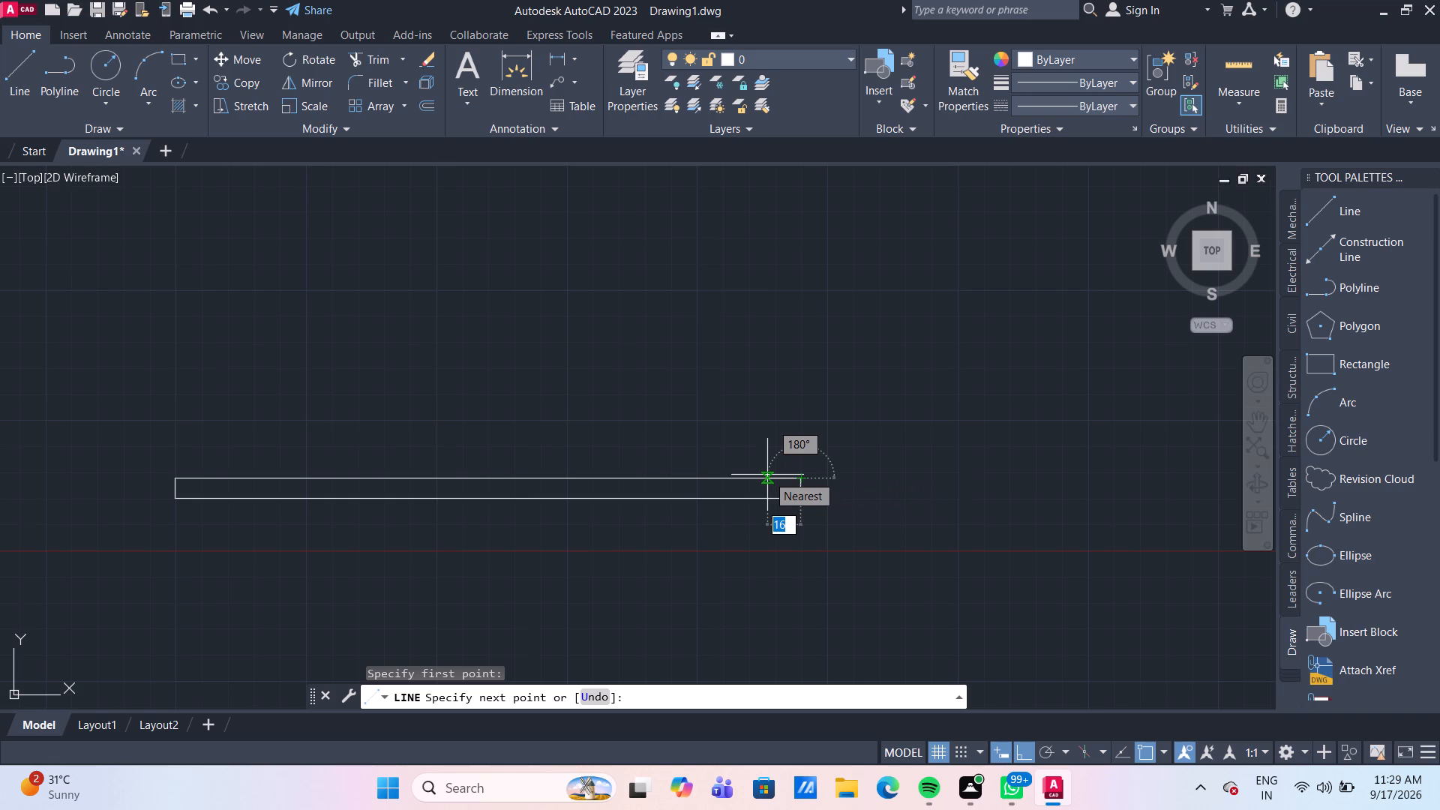
pyautogui.write('50')
pyautogui.press('Return')
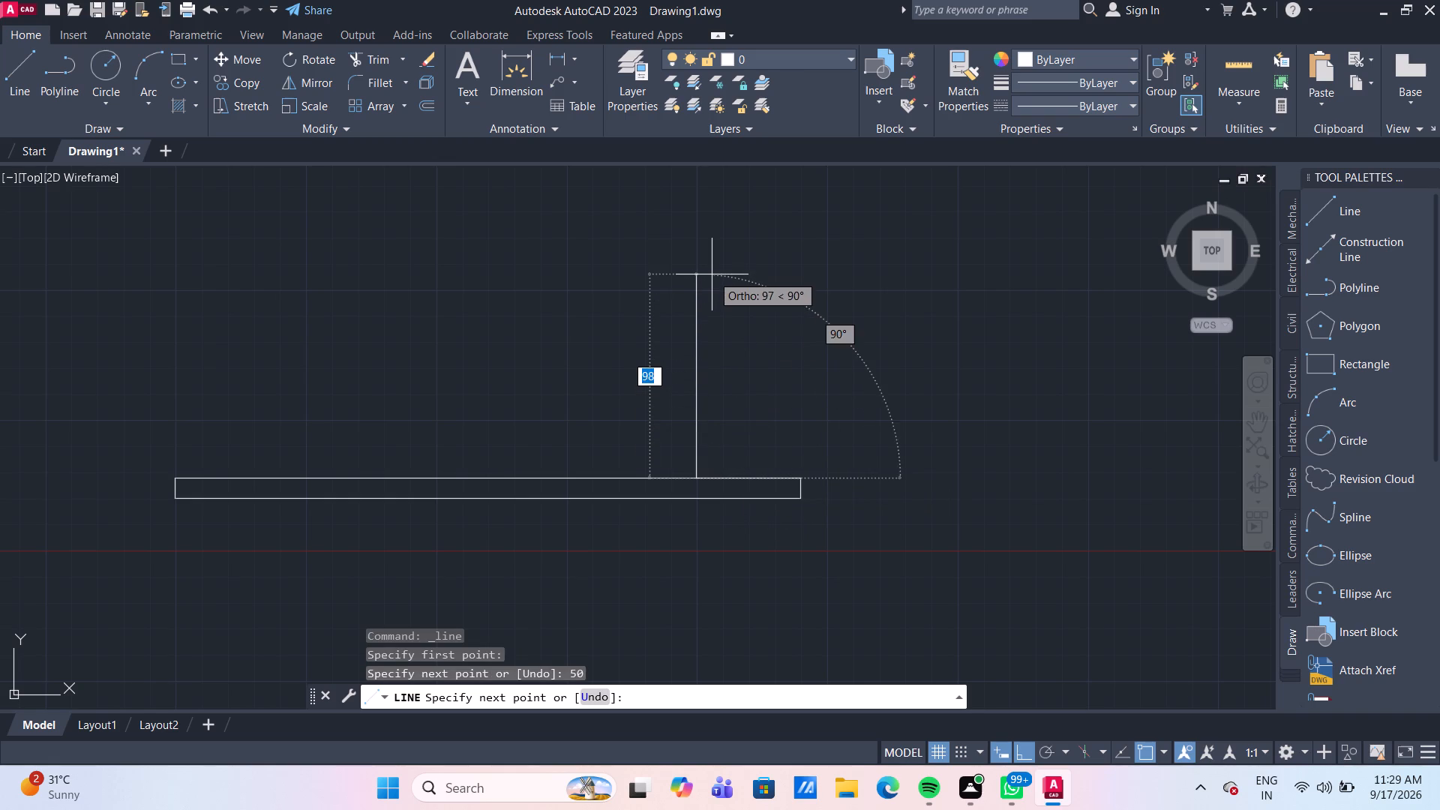
# Continue the line 600 mm straight up from the rectangle's top edge, followed by a 15 mm segment to the left.
pyautogui.moveTo(709, 266); pyautogui.dragTo(676, 457, button='middle')
pyautogui.scroll(-3, 702, 316)
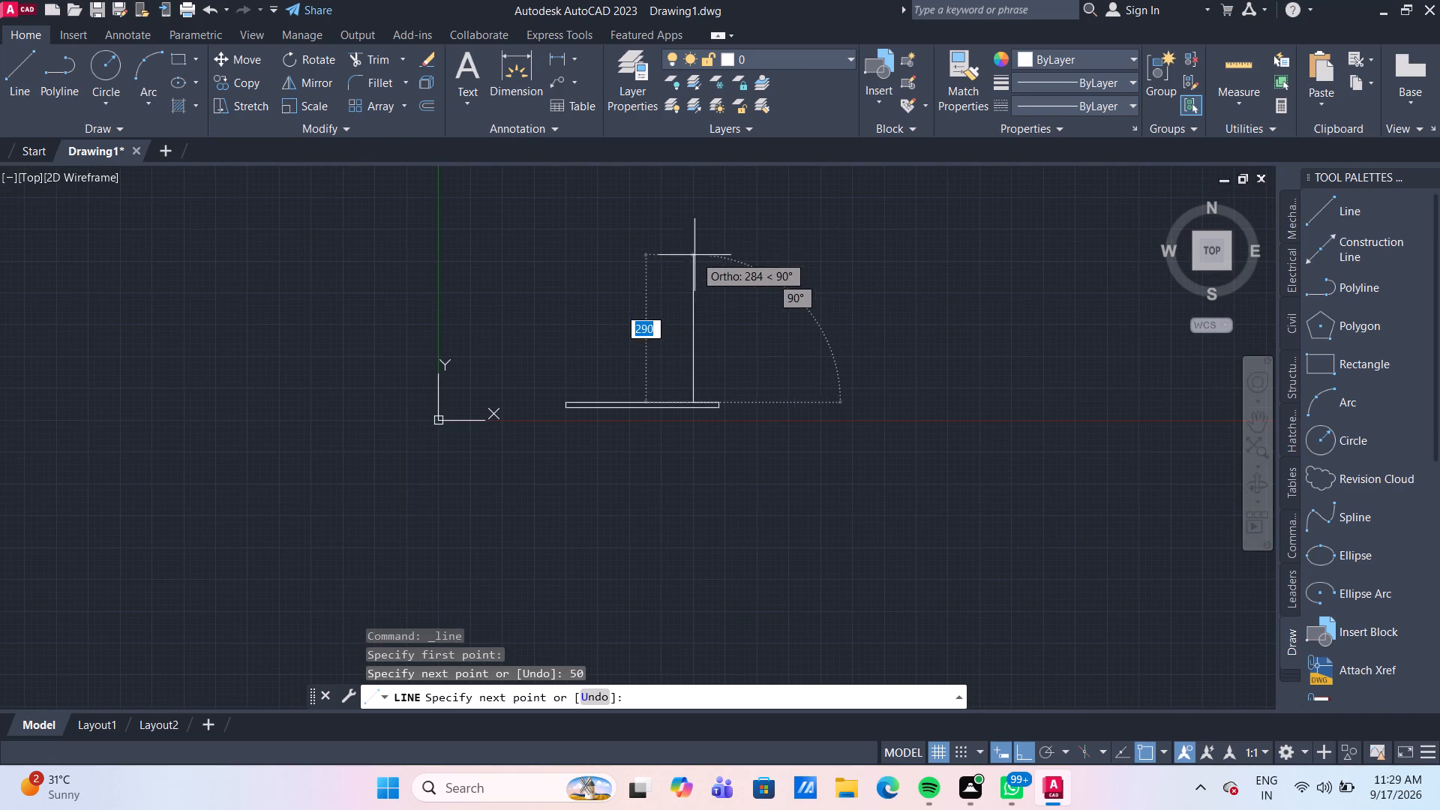
pyautogui.moveTo(688, 239); pyautogui.dragTo(688, 390, button='middle')
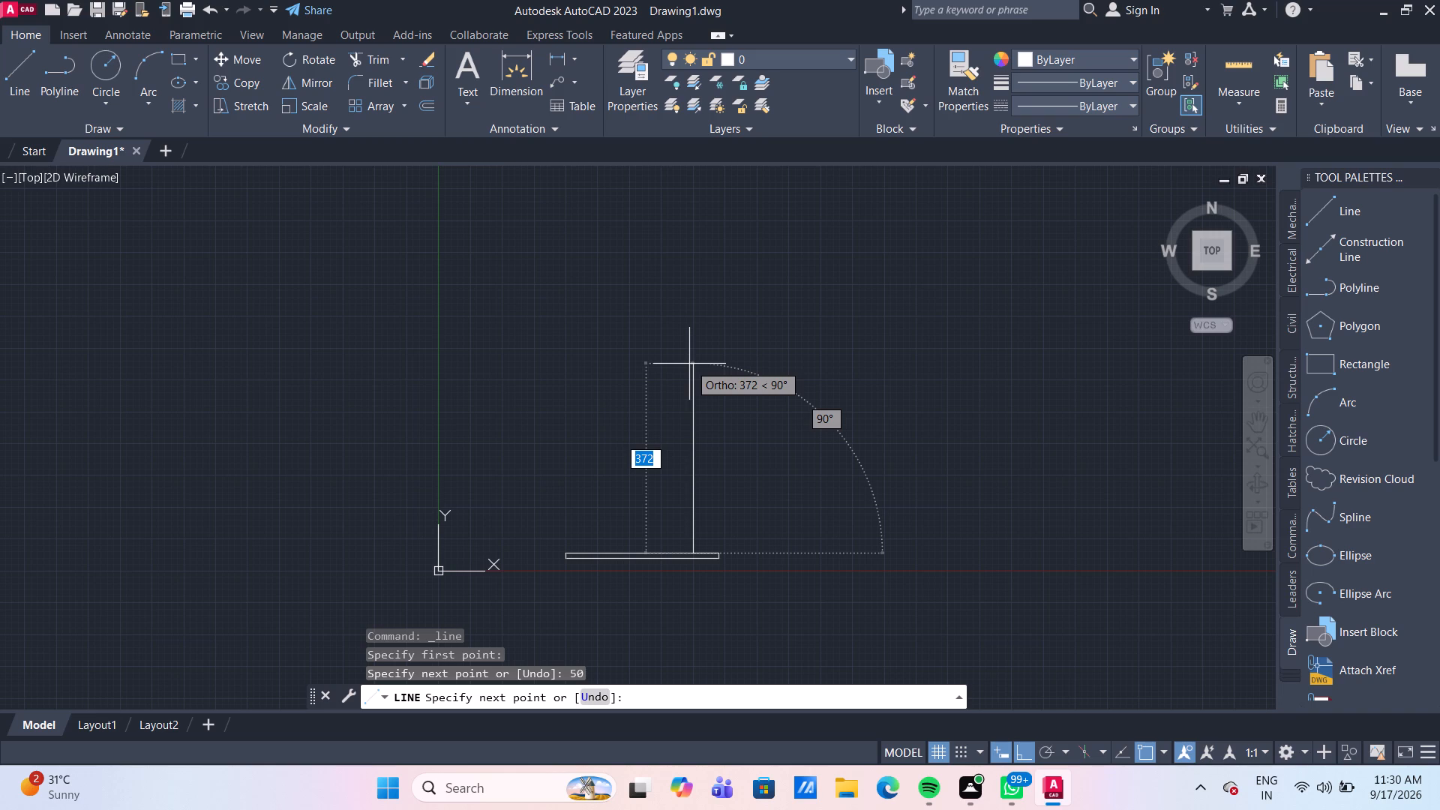
pyautogui.write('600')
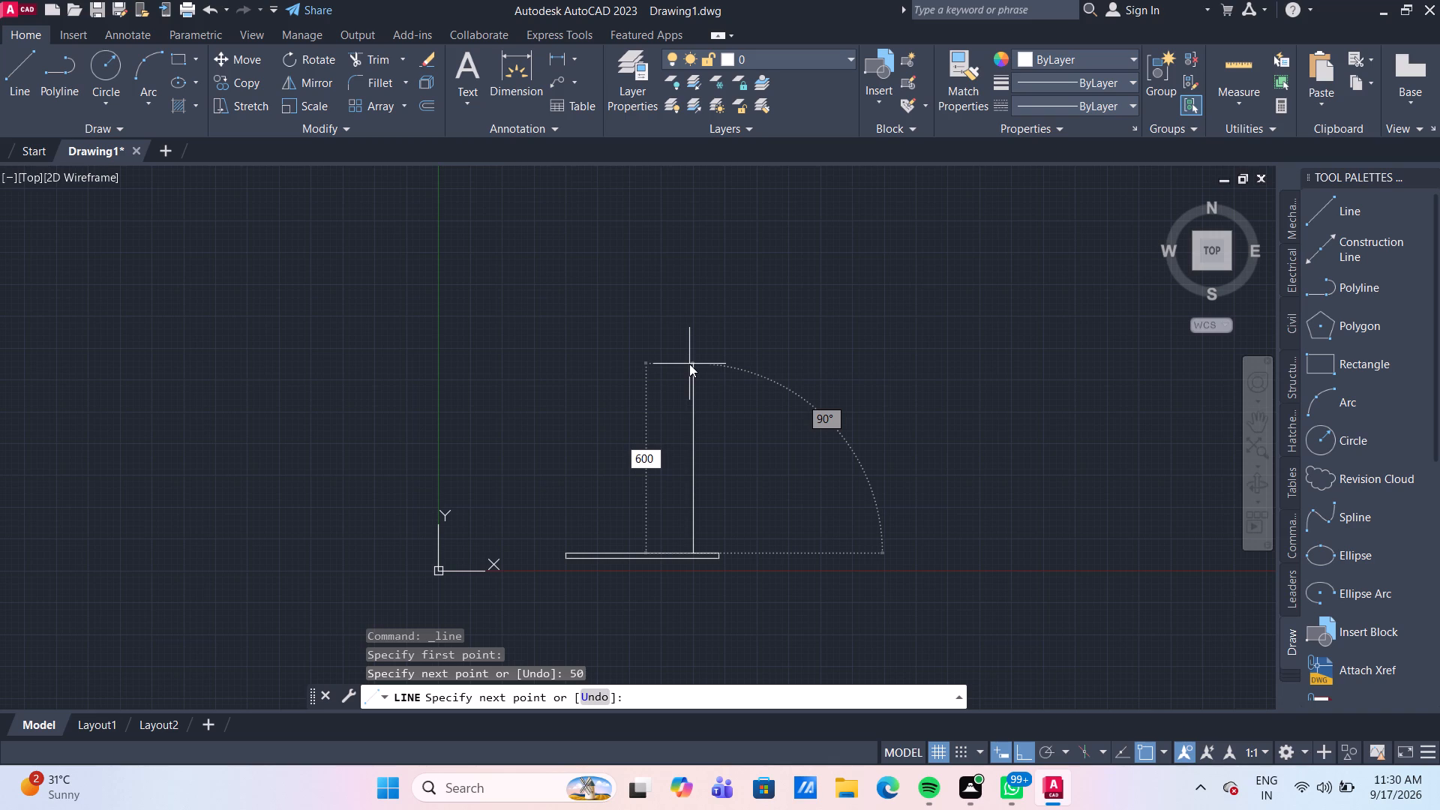
pyautogui.press('Return')
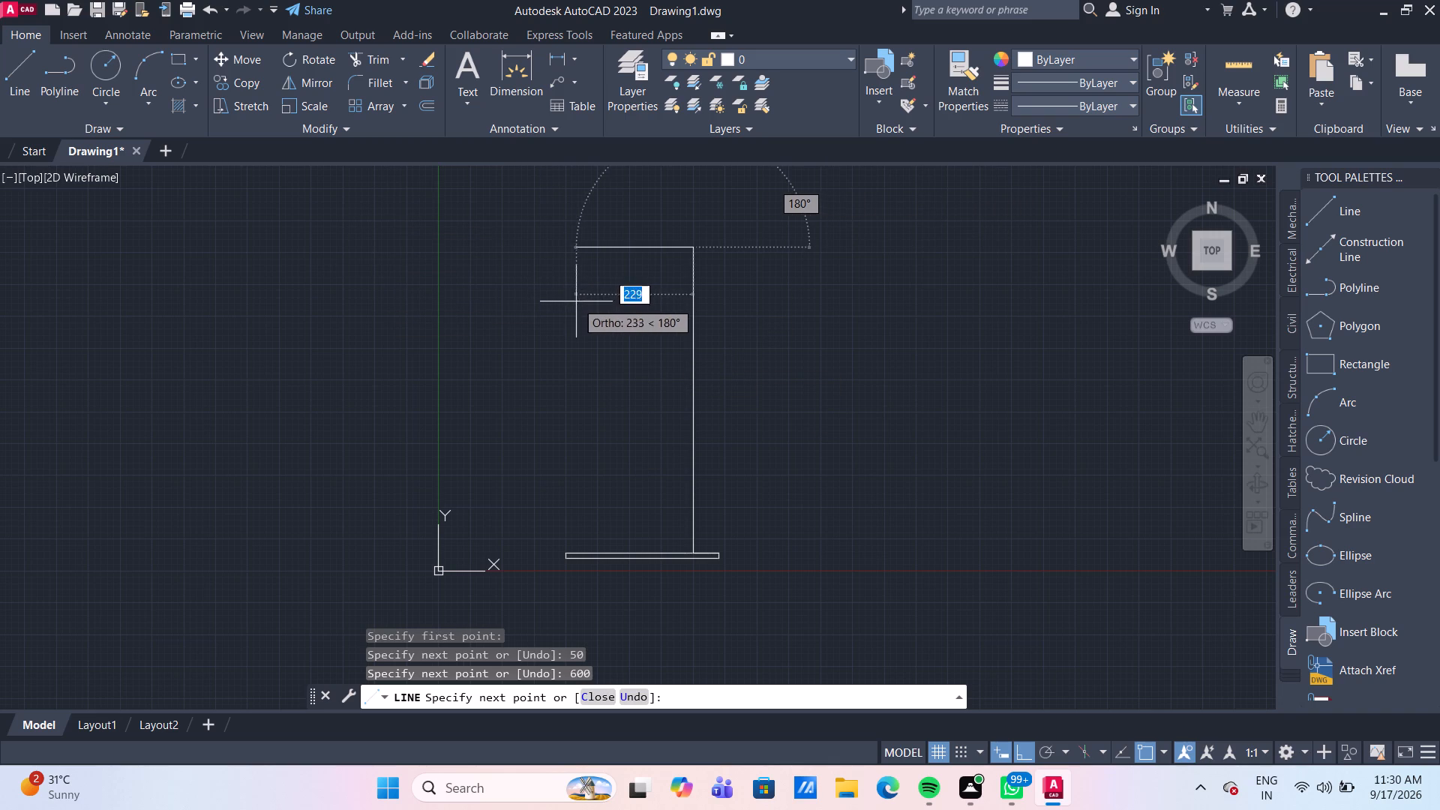
pyautogui.scroll(1, 614, 283)
pyautogui.scroll(-2, 614, 283)
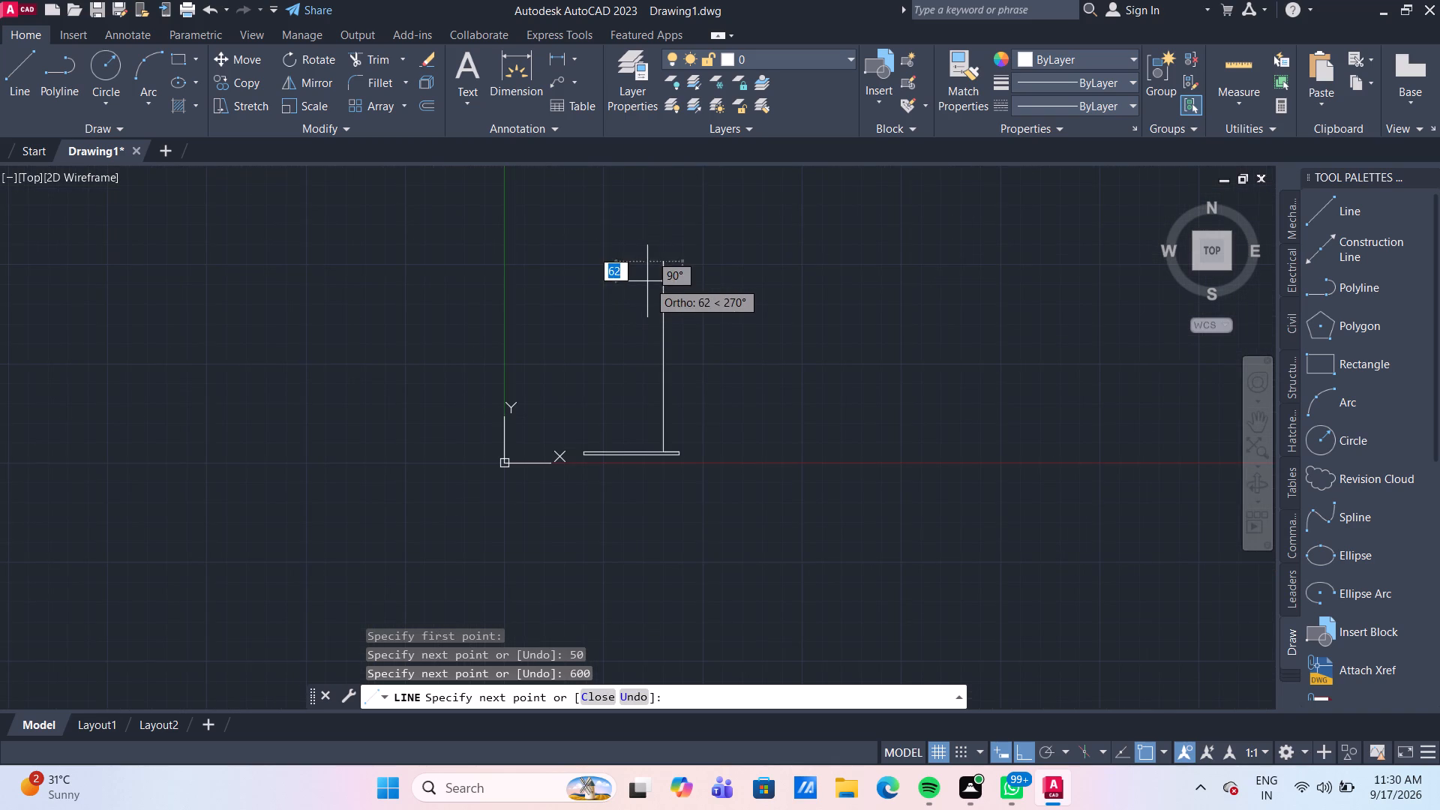
pyautogui.scroll(2, 646, 280)
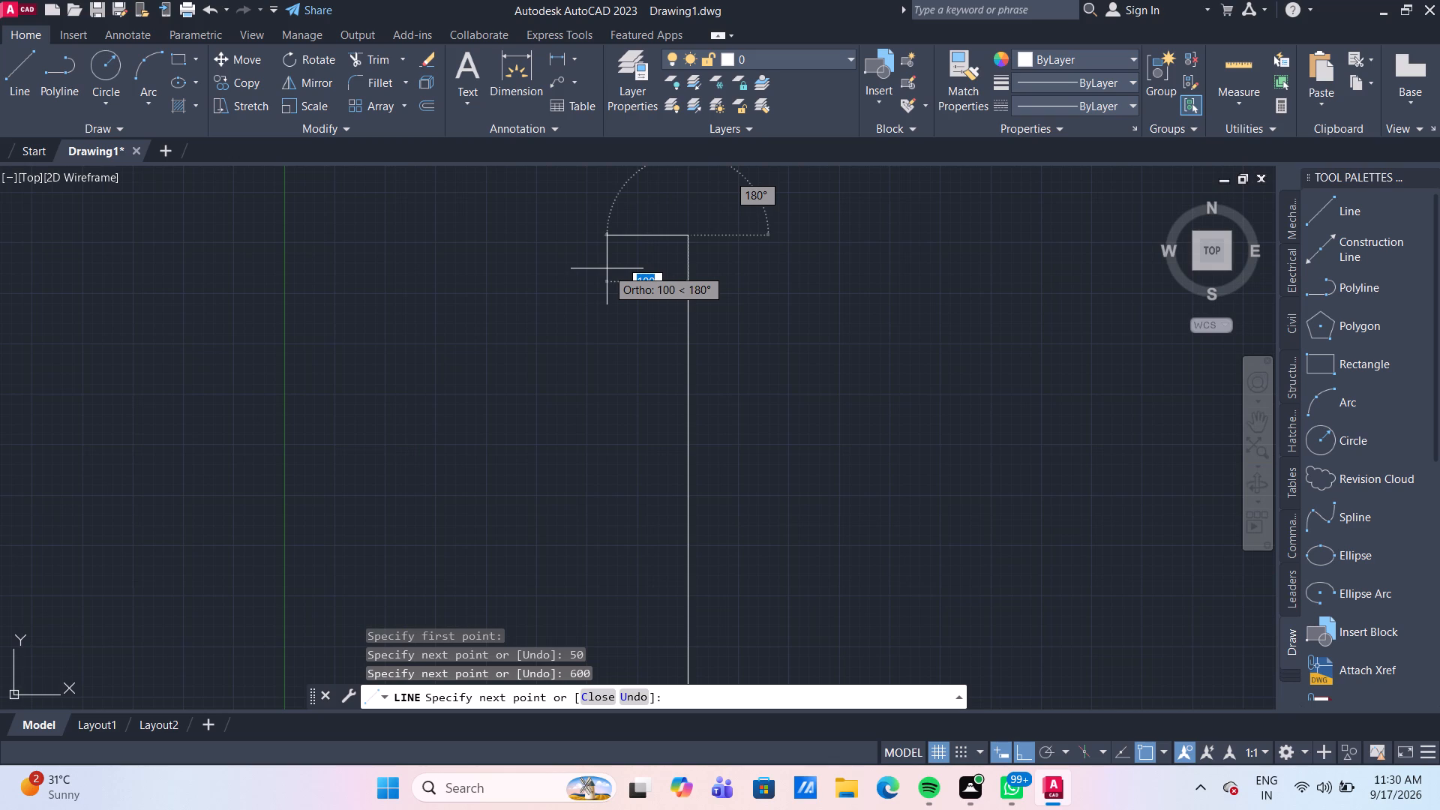
pyautogui.write('15')
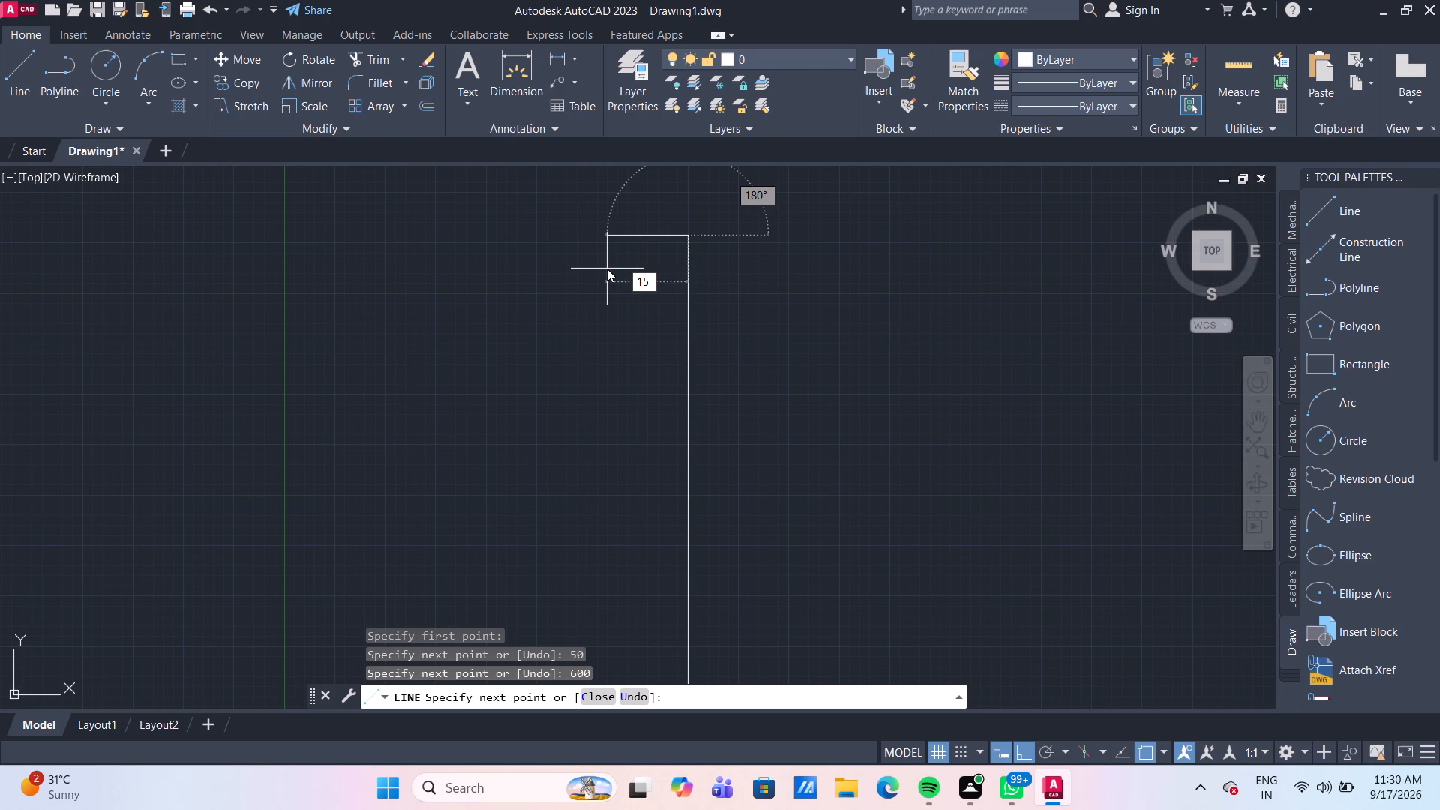
pyautogui.press('Return')
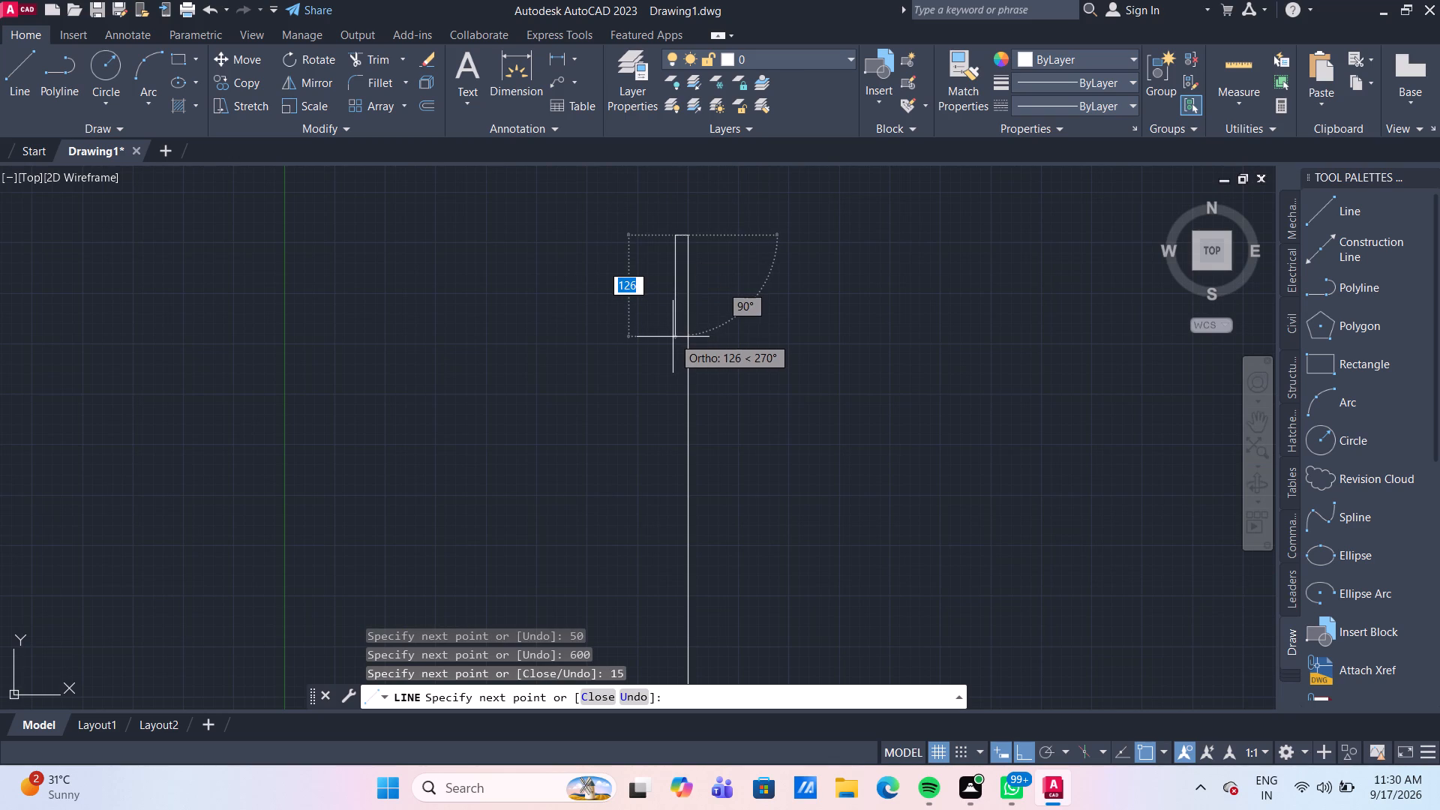
# Continue the stepped outline from the upright's top with lines 50 mm down, 150 mm left, 50 mm down and 300 mm left.
pyautogui.write('50')
pyautogui.press('Return')
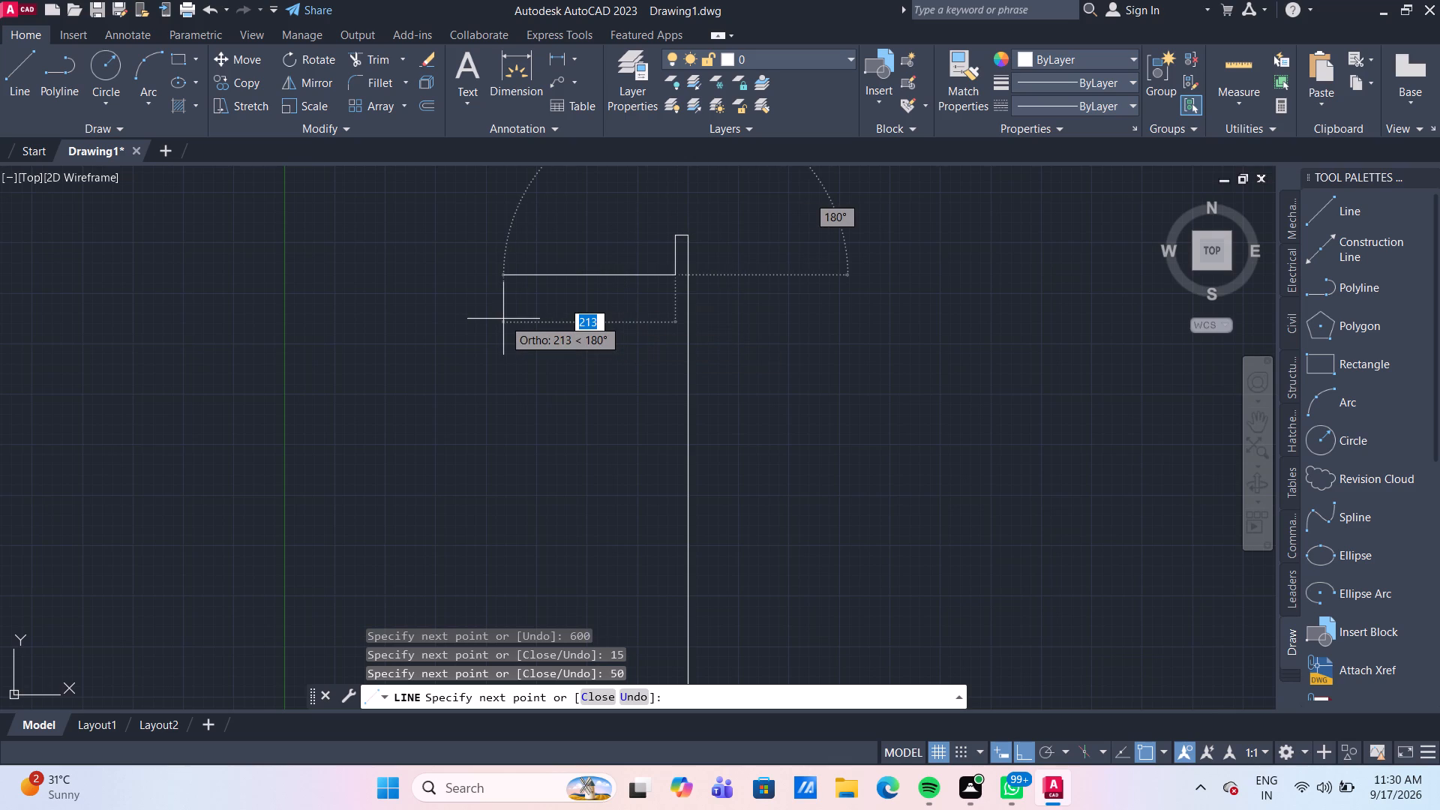
pyautogui.scroll(-2, 503, 319)
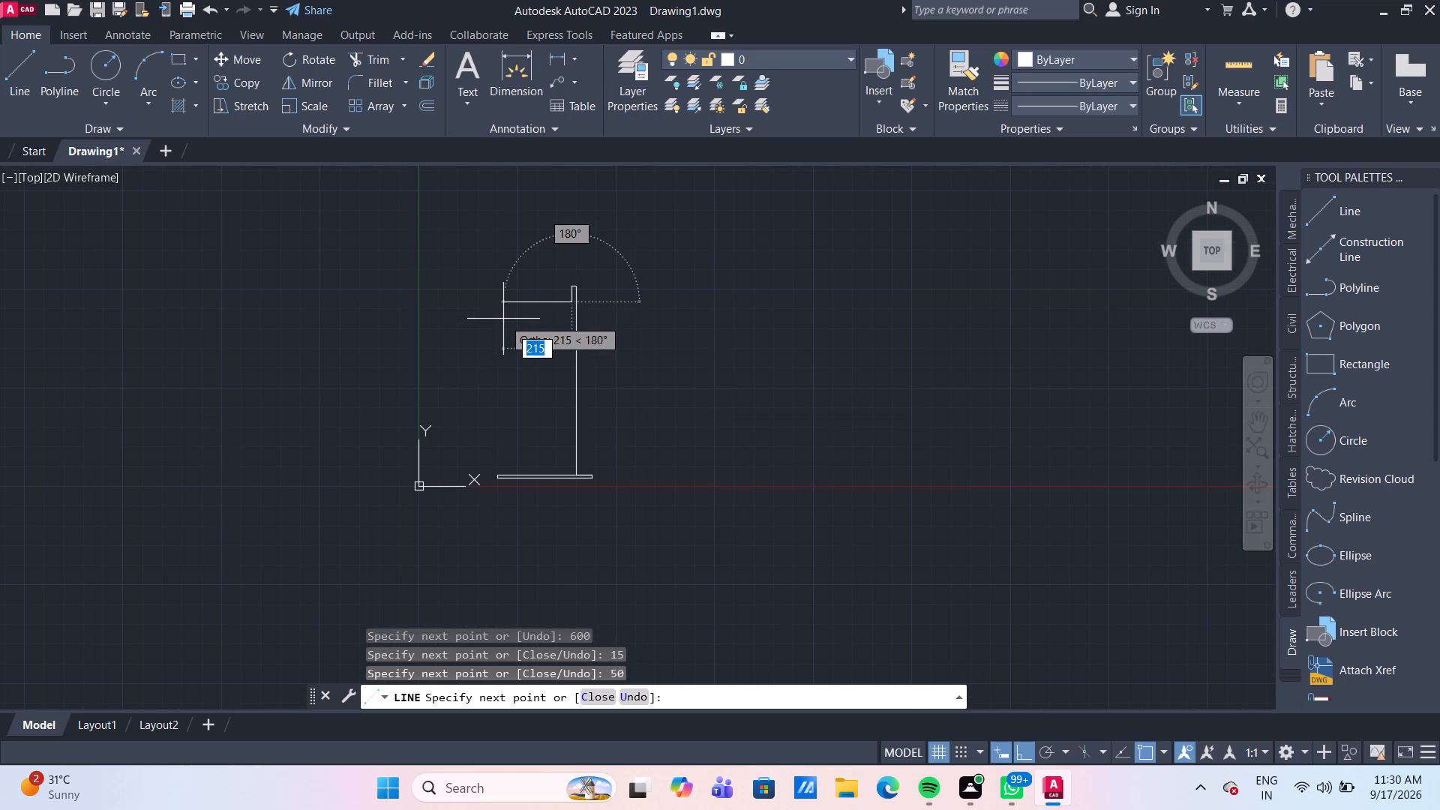
pyautogui.scroll(1, 503, 319)
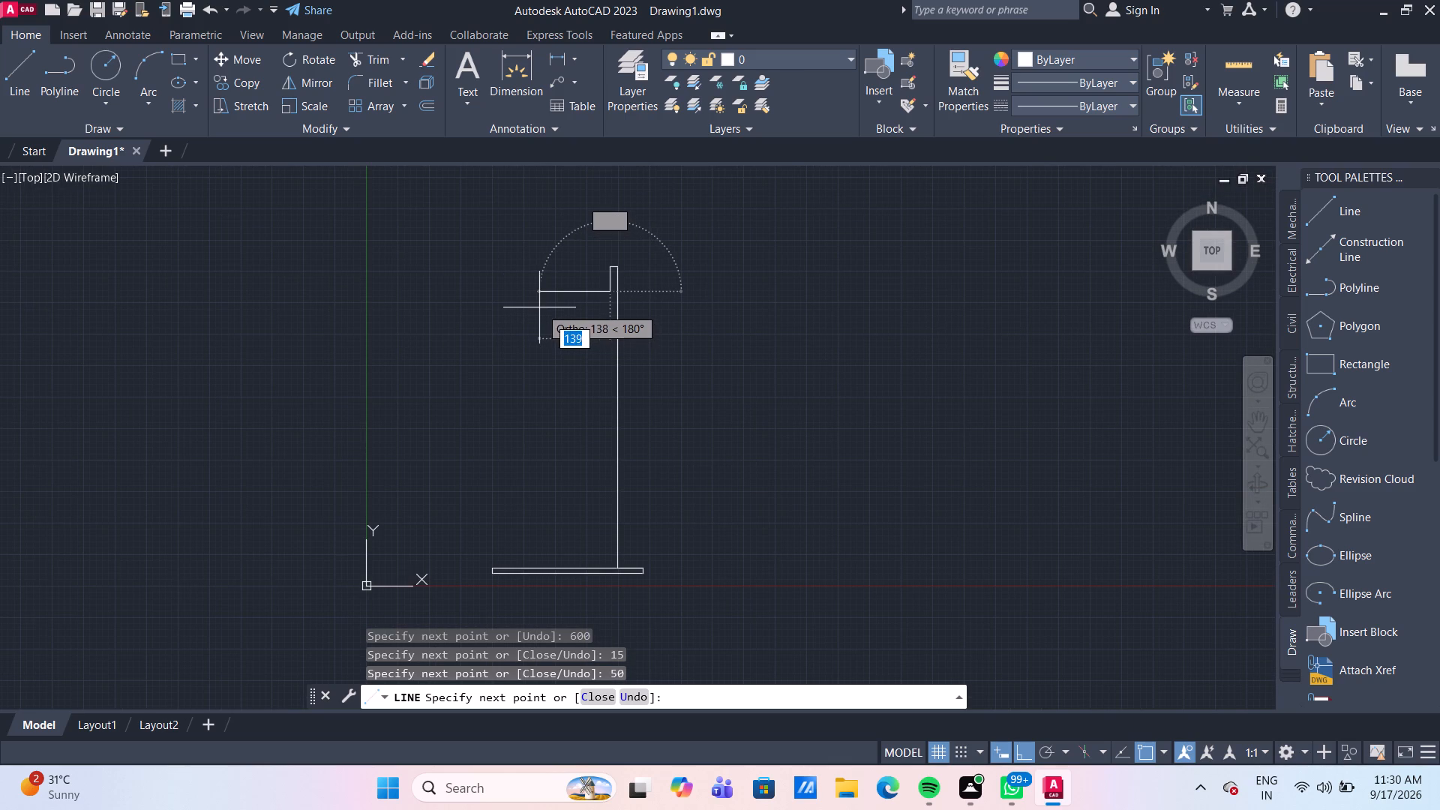
pyautogui.write('150')
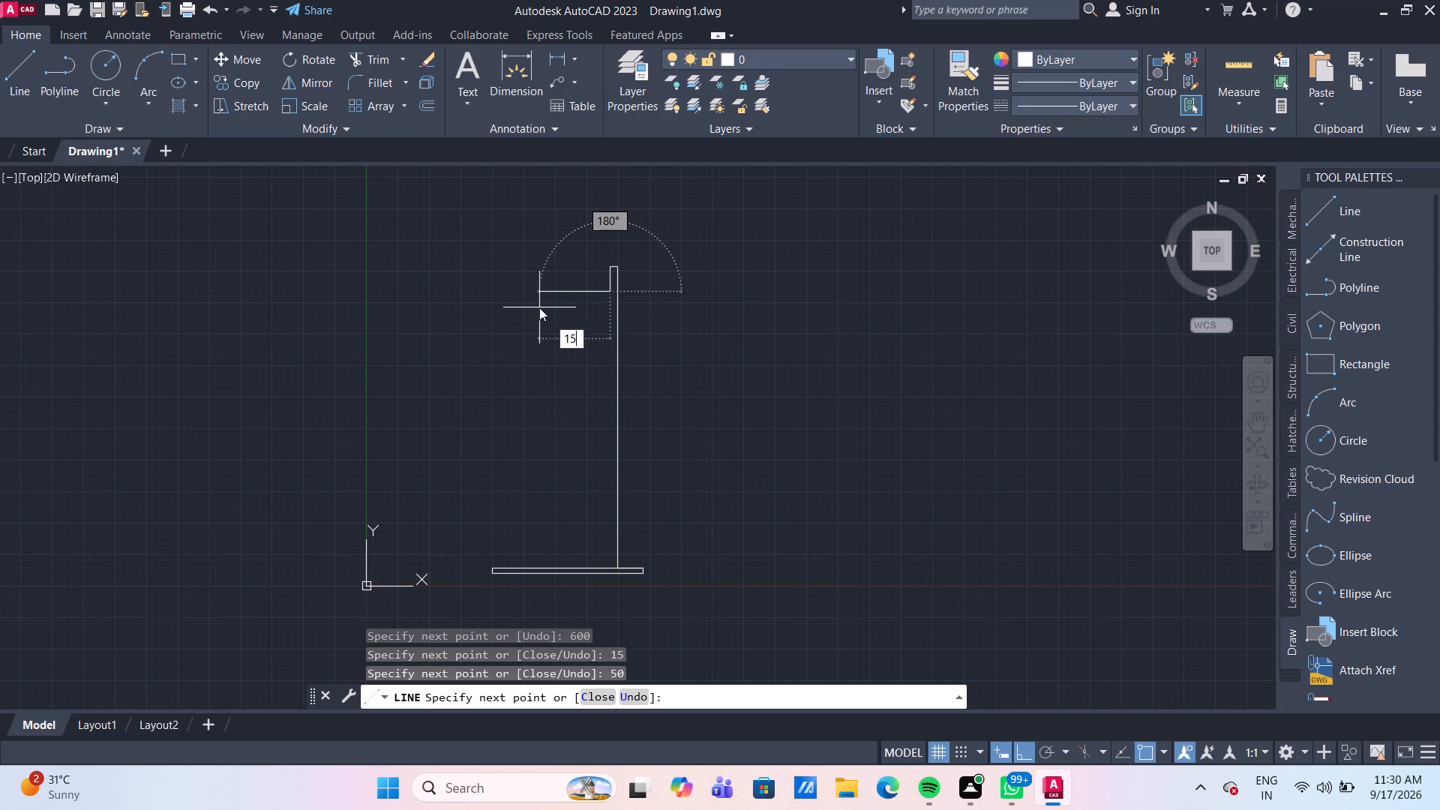
pyautogui.press('Return')
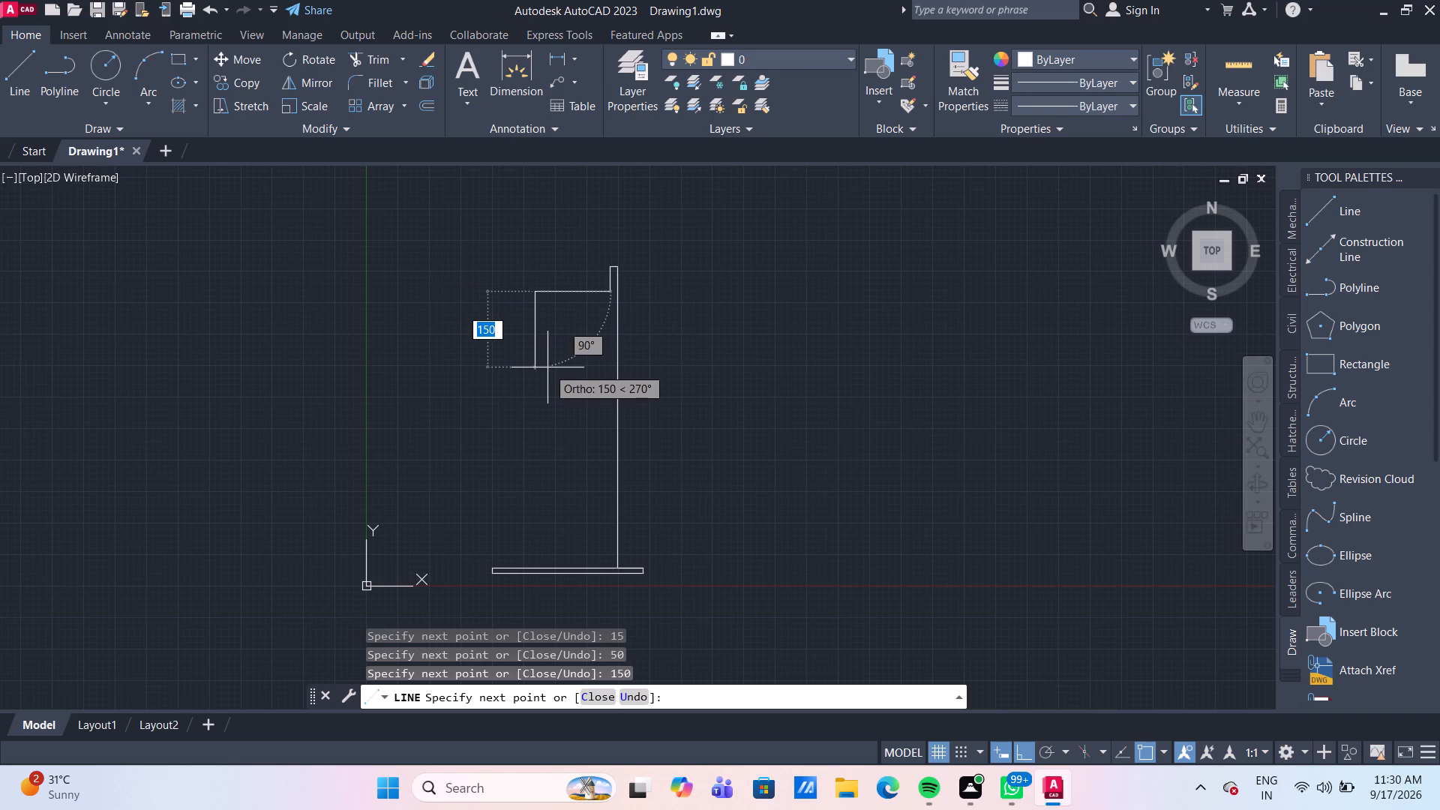
pyautogui.write('50')
pyautogui.press('Return')
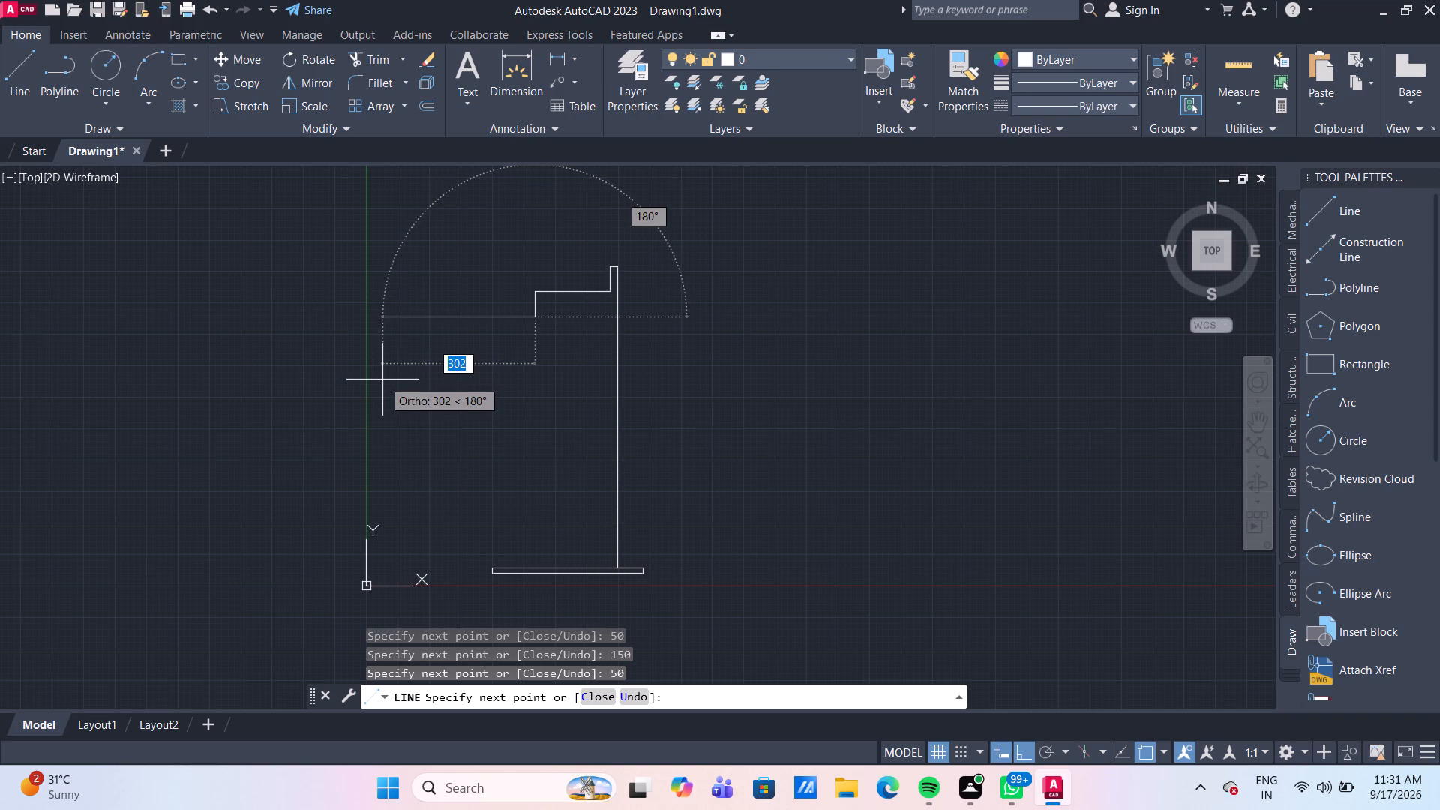
pyautogui.write('300')
pyautogui.press('Return')
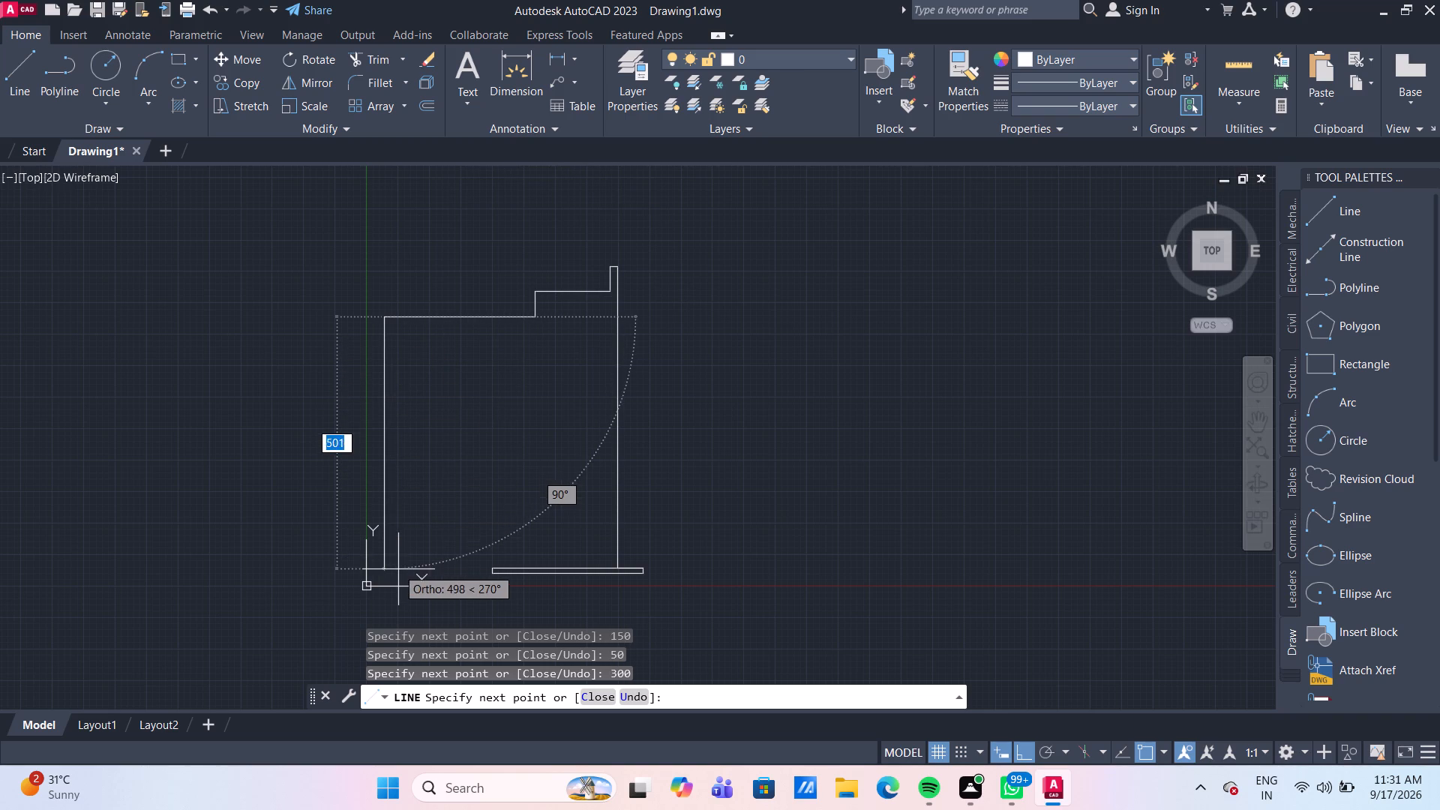
# Finish the outline with a vertical line down to the base's bottom level and a horizontal line to the base's lower left corner.
pyautogui.scroll(1, 398, 569)
pyautogui.moveTo(400, 568); pyautogui.dragTo(395, 523, button='middle')
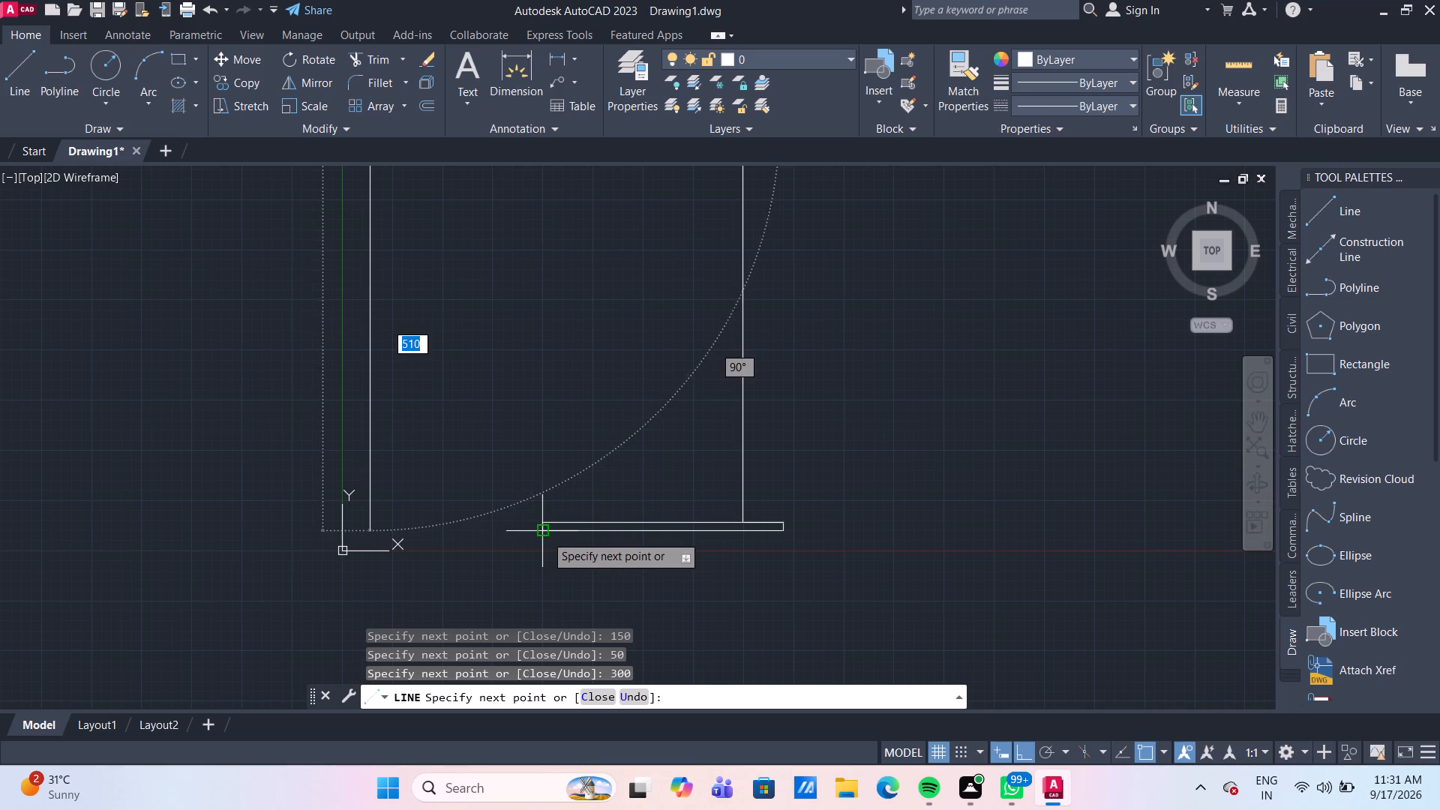
pyautogui.click(372, 531)
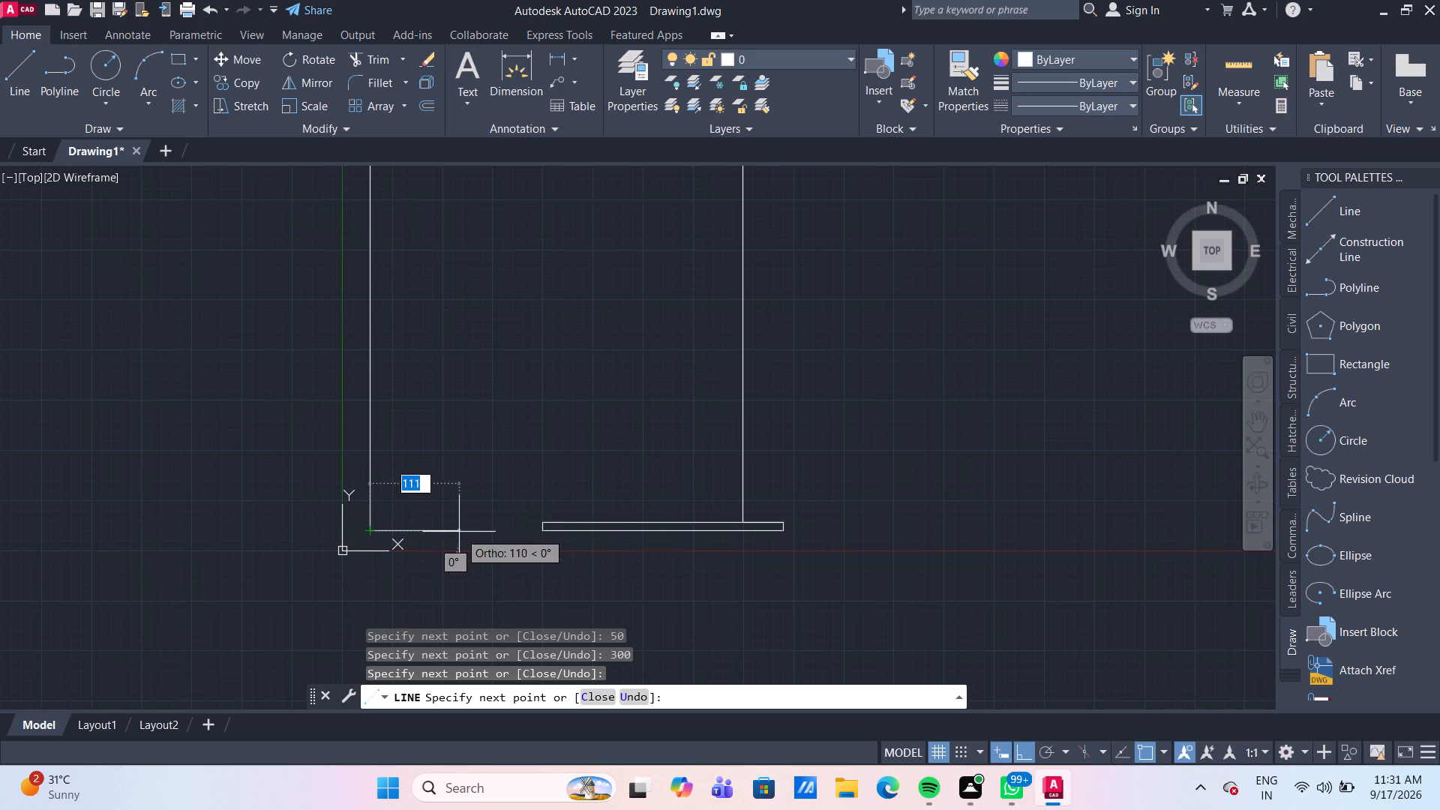
pyautogui.click(541, 532)
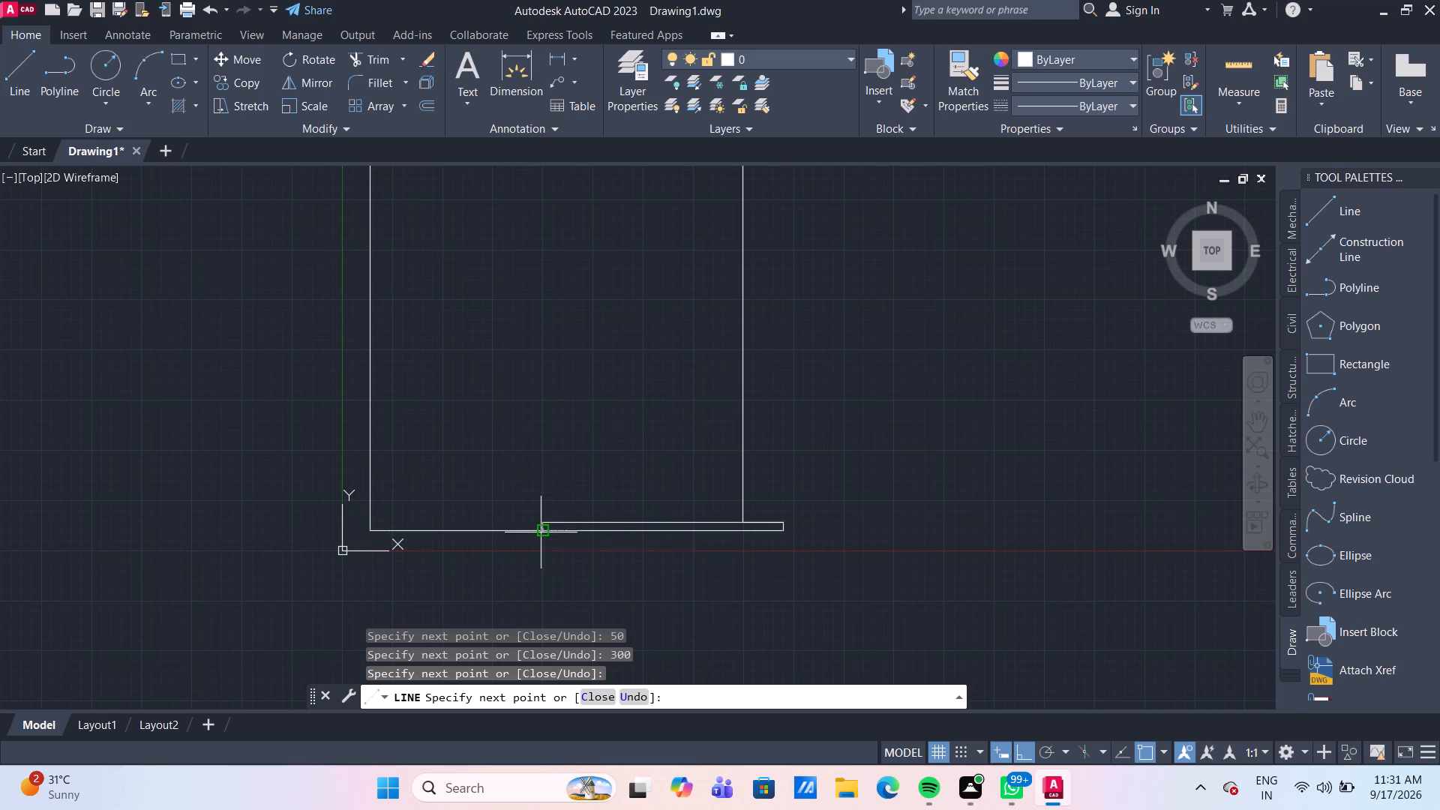
pyautogui.press('Escape')
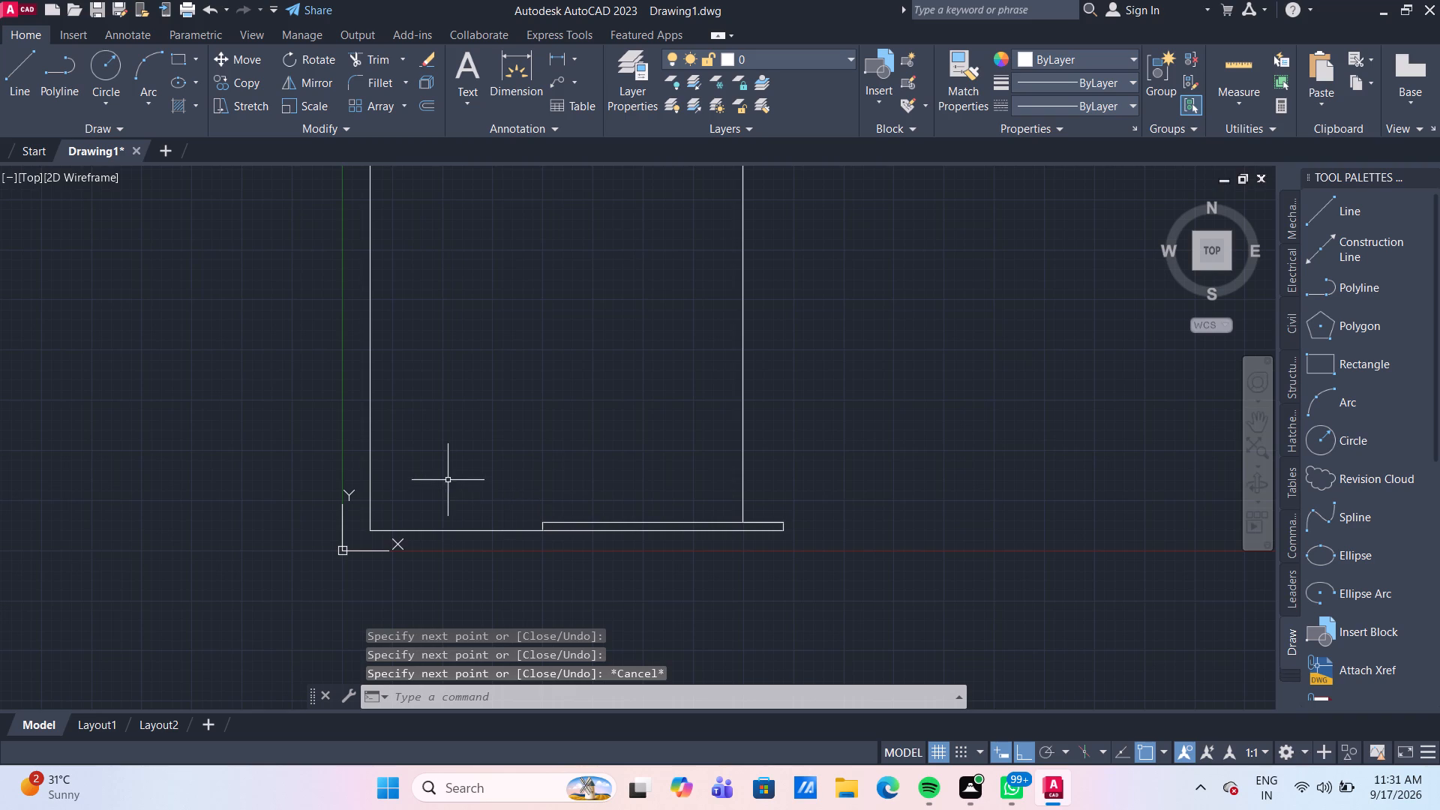
# Delete the 10 mm vertical line at the left end of the original base rectangle.
pyautogui.moveTo(460, 470); pyautogui.dragTo(577, 417, button='middle')
pyautogui.scroll(2, 623, 493)
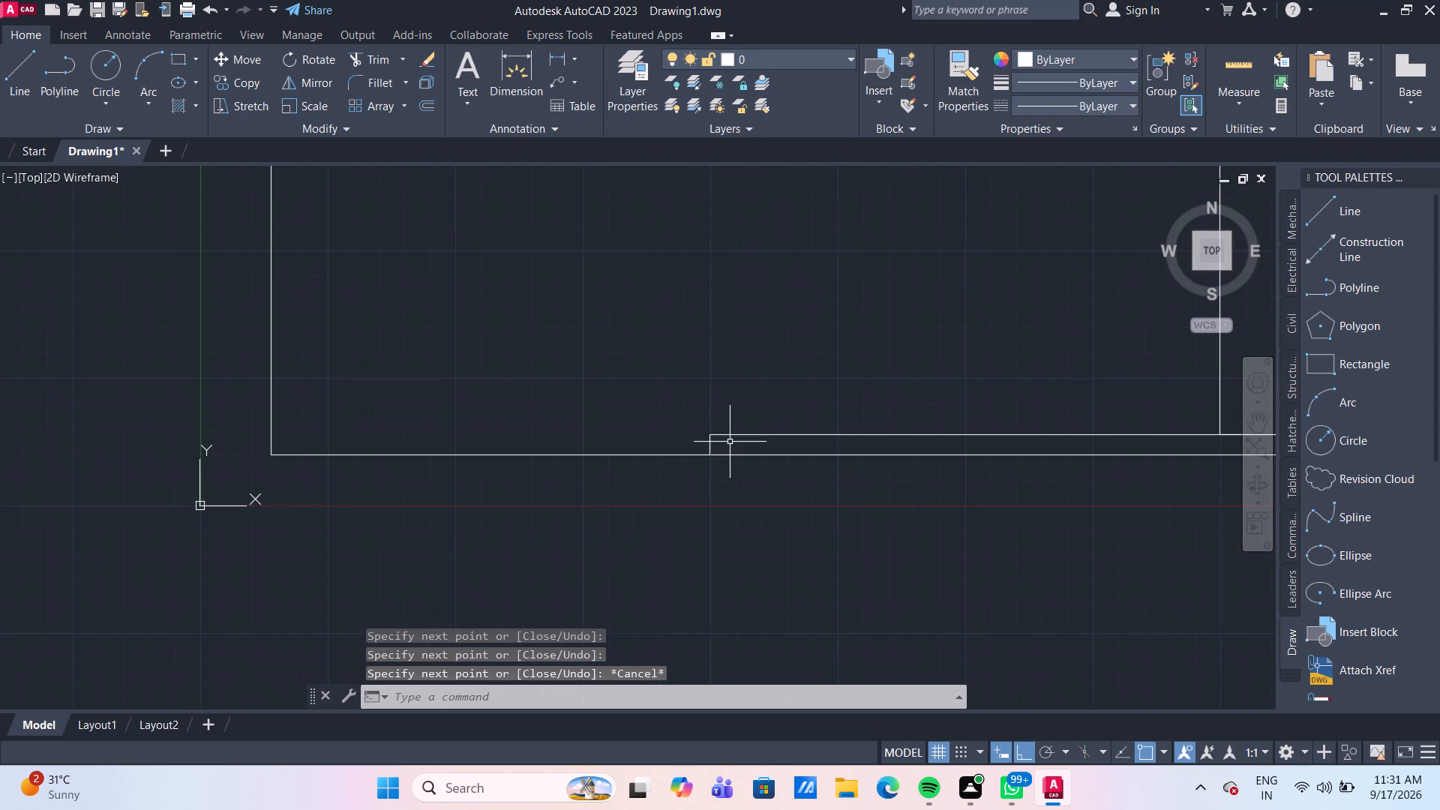
pyautogui.click(709, 443)
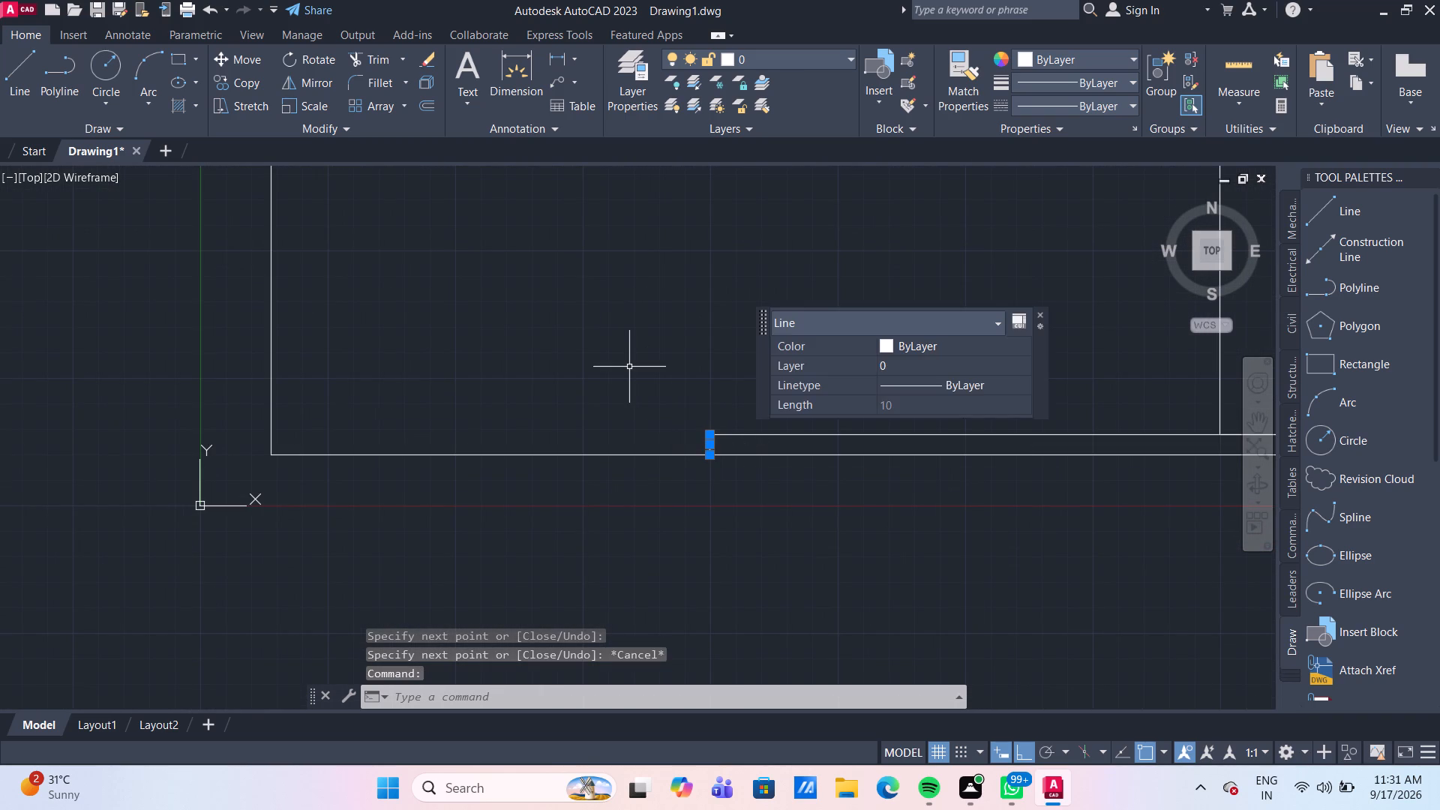
pyautogui.press('Delete')
# Stretch the left end of the base's top line to the outline's left vertical line.
pyautogui.click(718, 434)
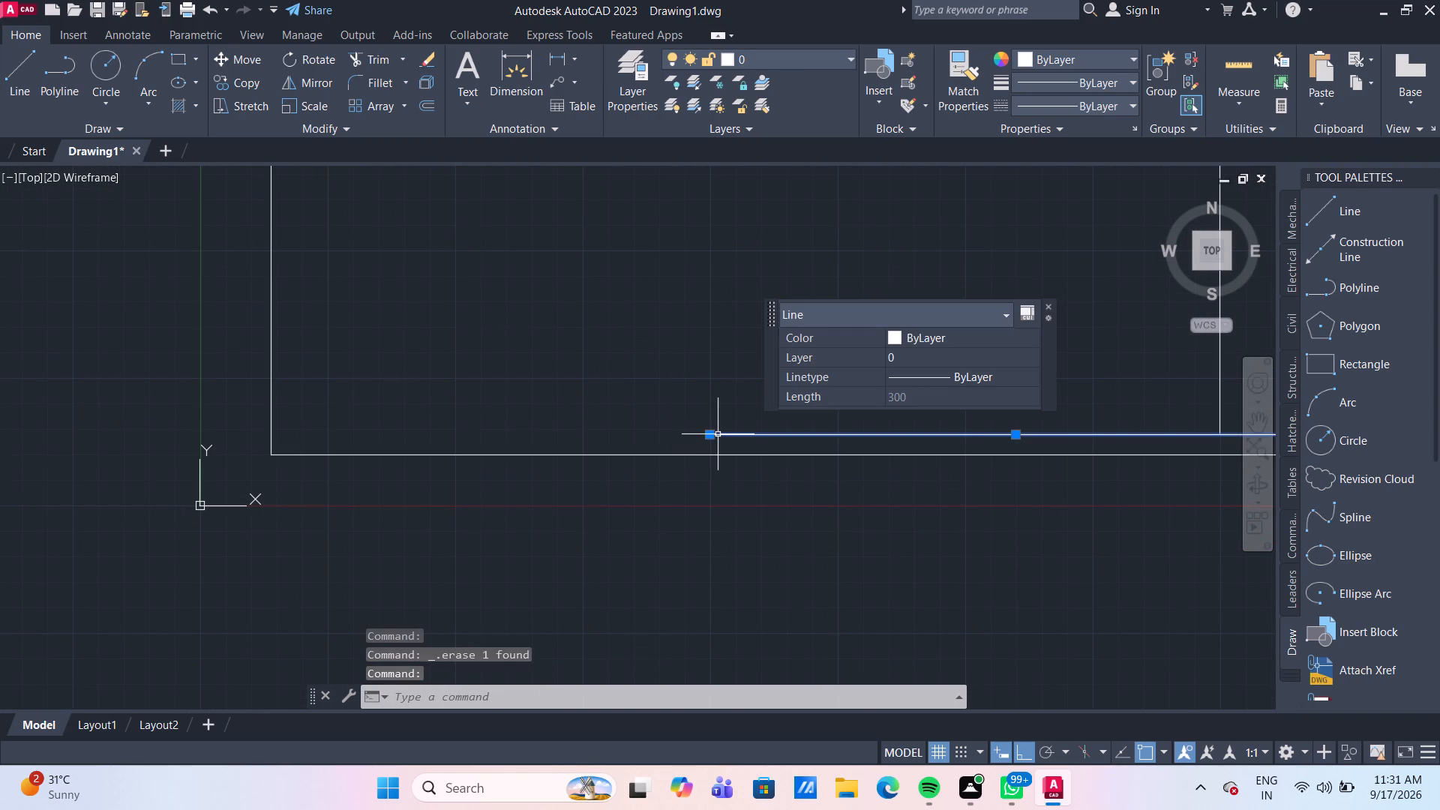
pyautogui.click(712, 436)
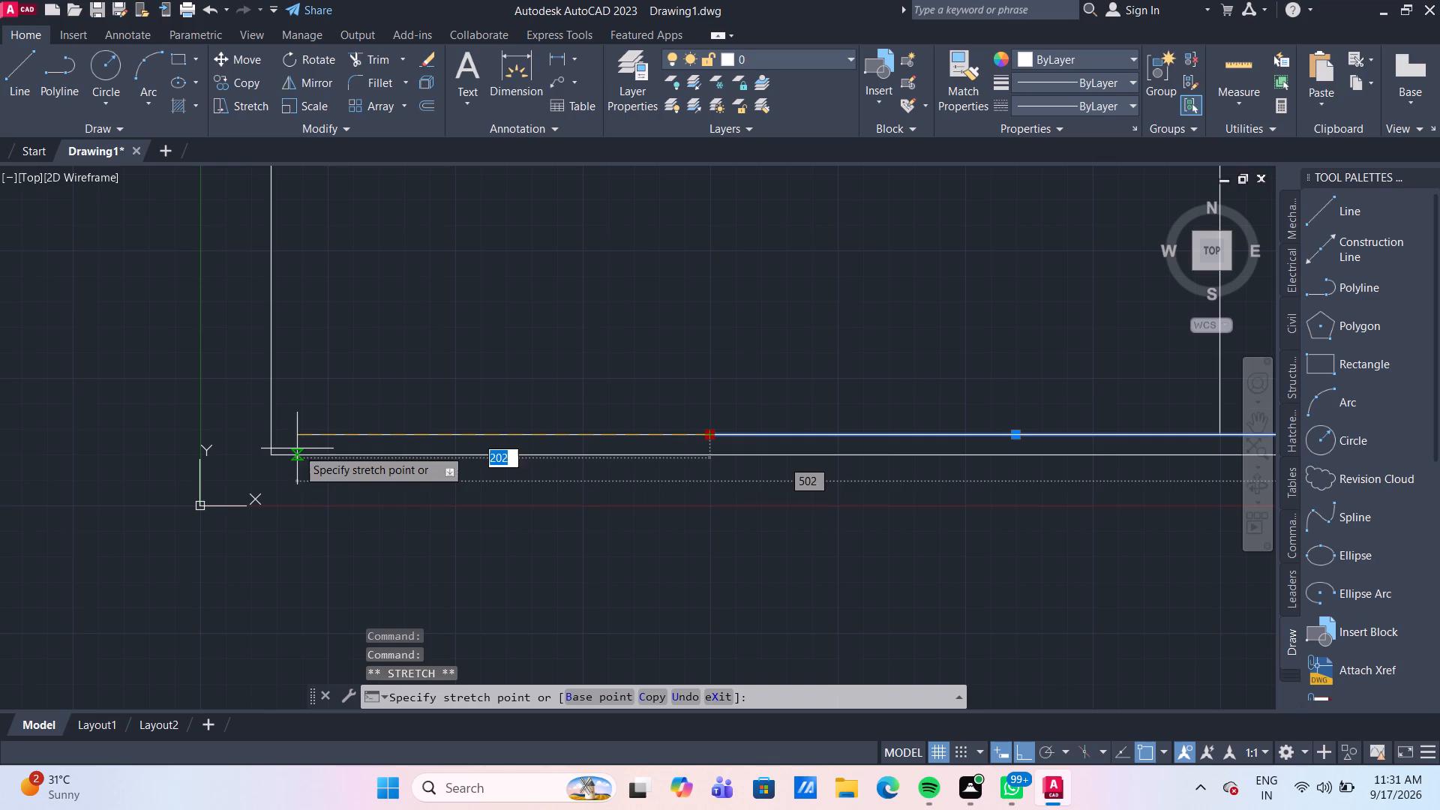
pyautogui.click(275, 436)
pyautogui.scroll(-1, 455, 414)
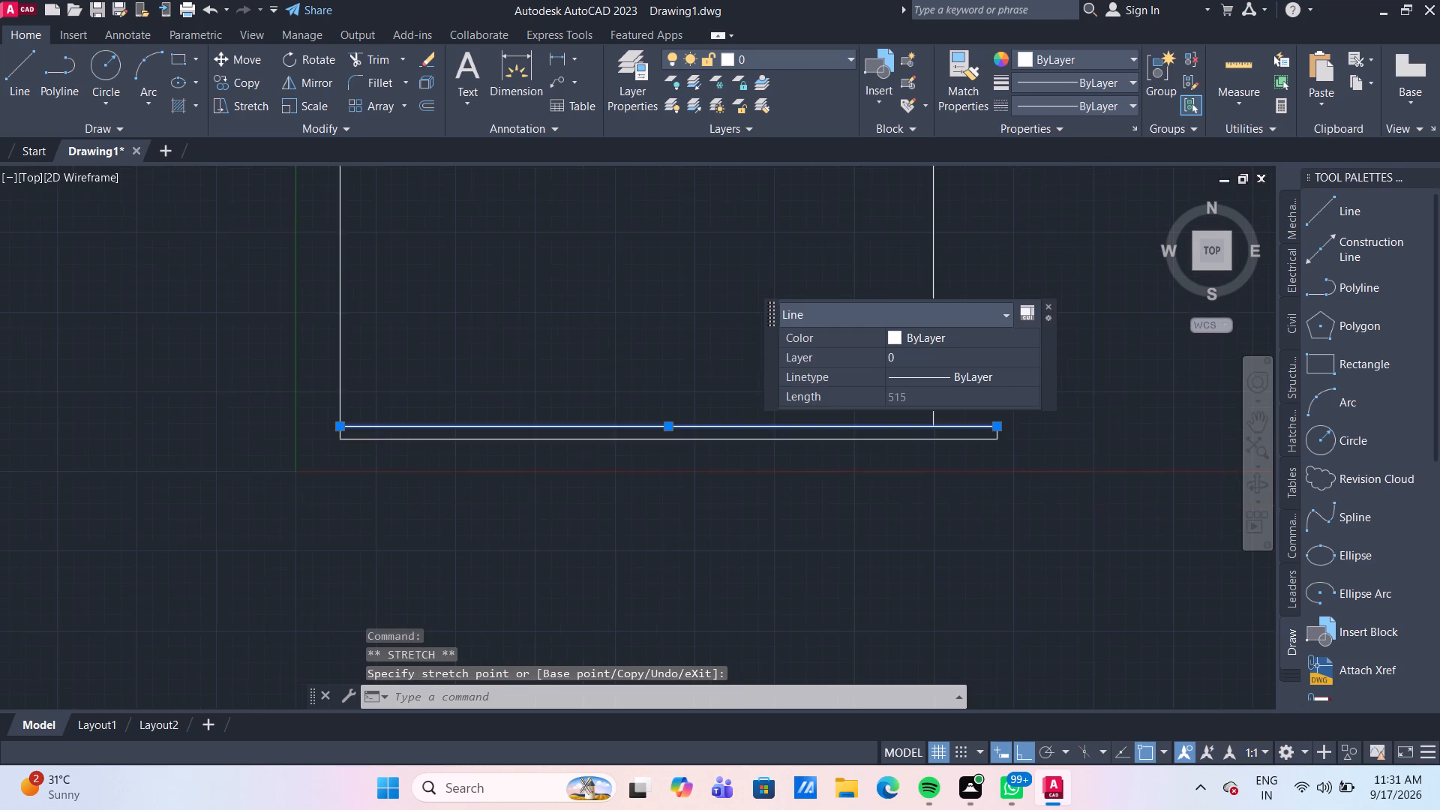
pyautogui.scroll(-1, 455, 414)
pyautogui.scroll(1, 472, 415)
pyautogui.moveTo(473, 413); pyautogui.dragTo(421, 459, button='middle')
pyautogui.press('Escape')
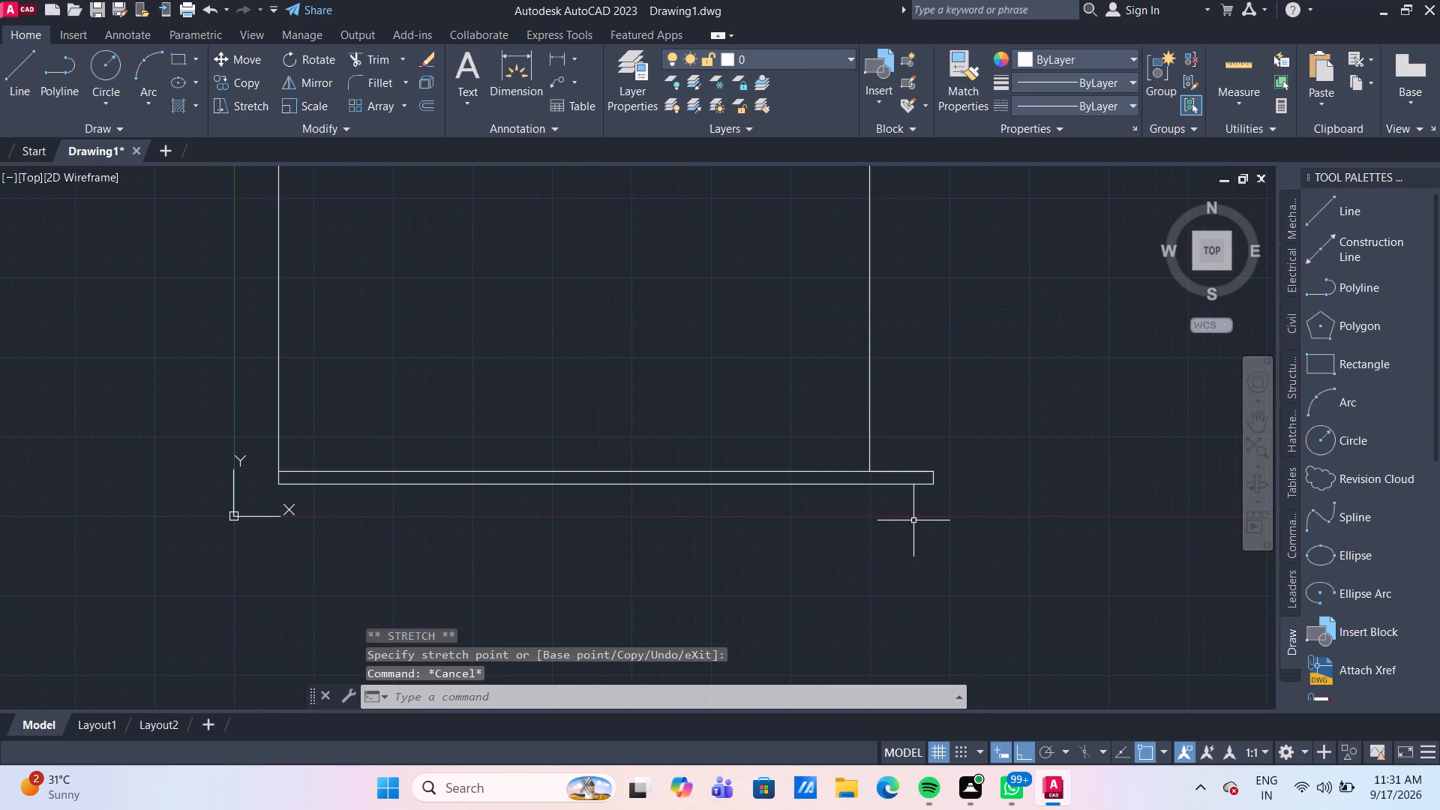
# Move all twelve lines of the drawing horizontally to the right, farther from the origin.
pyautogui.scroll(-2, 914, 520)
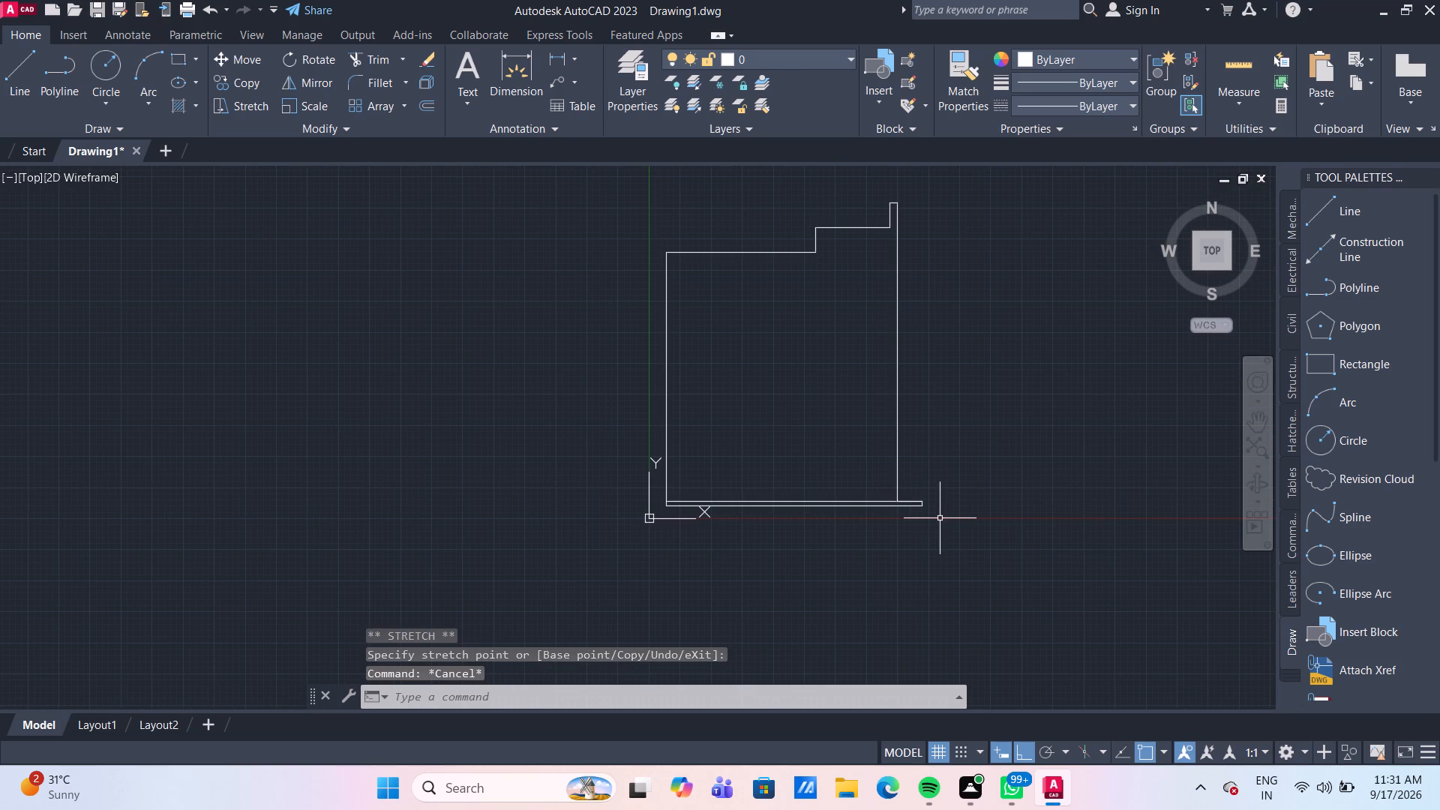
pyautogui.click(940, 518)
pyautogui.click(557, 198)
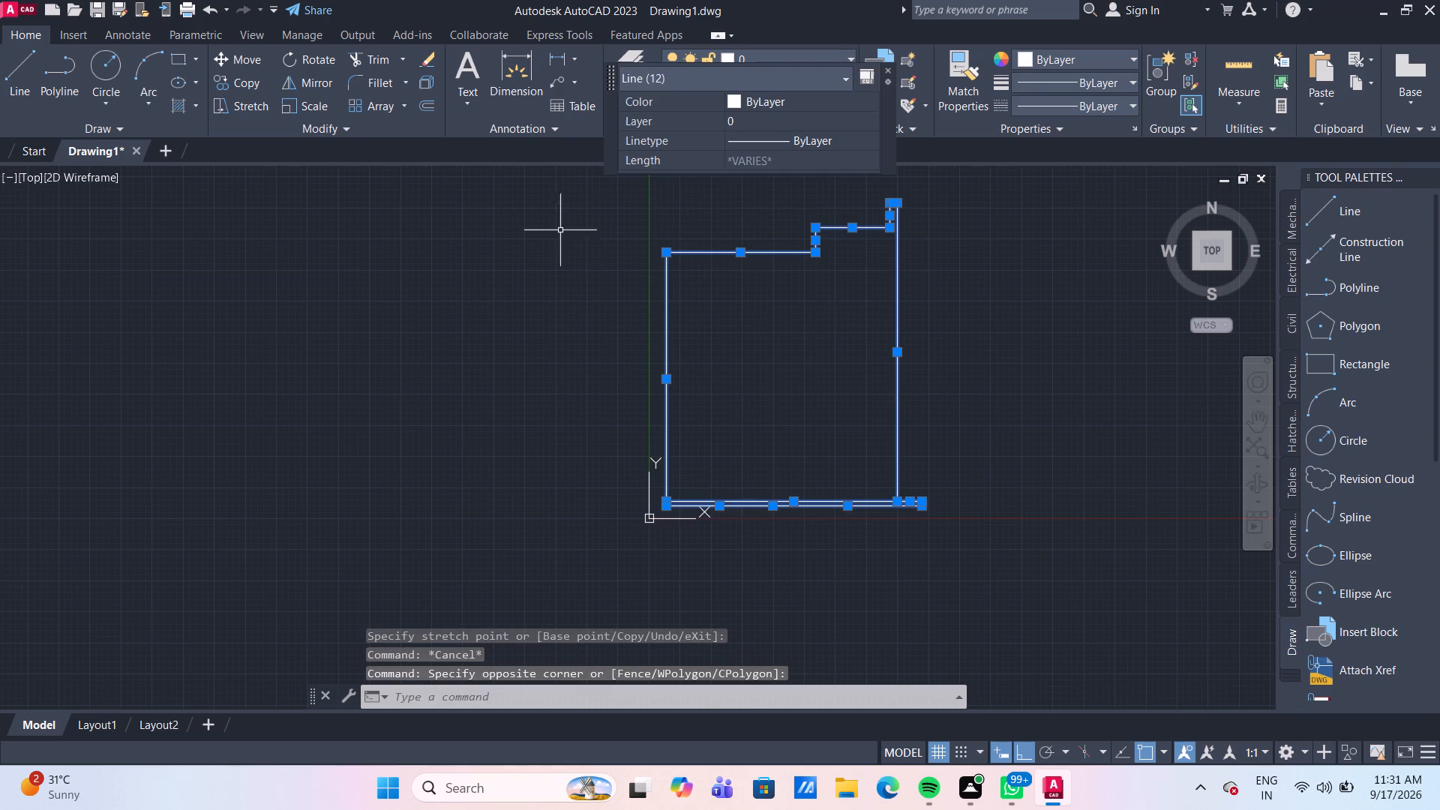
pyautogui.scroll(-1, 667, 338)
pyautogui.moveTo(678, 343); pyautogui.dragTo(275, 382, button='middle')
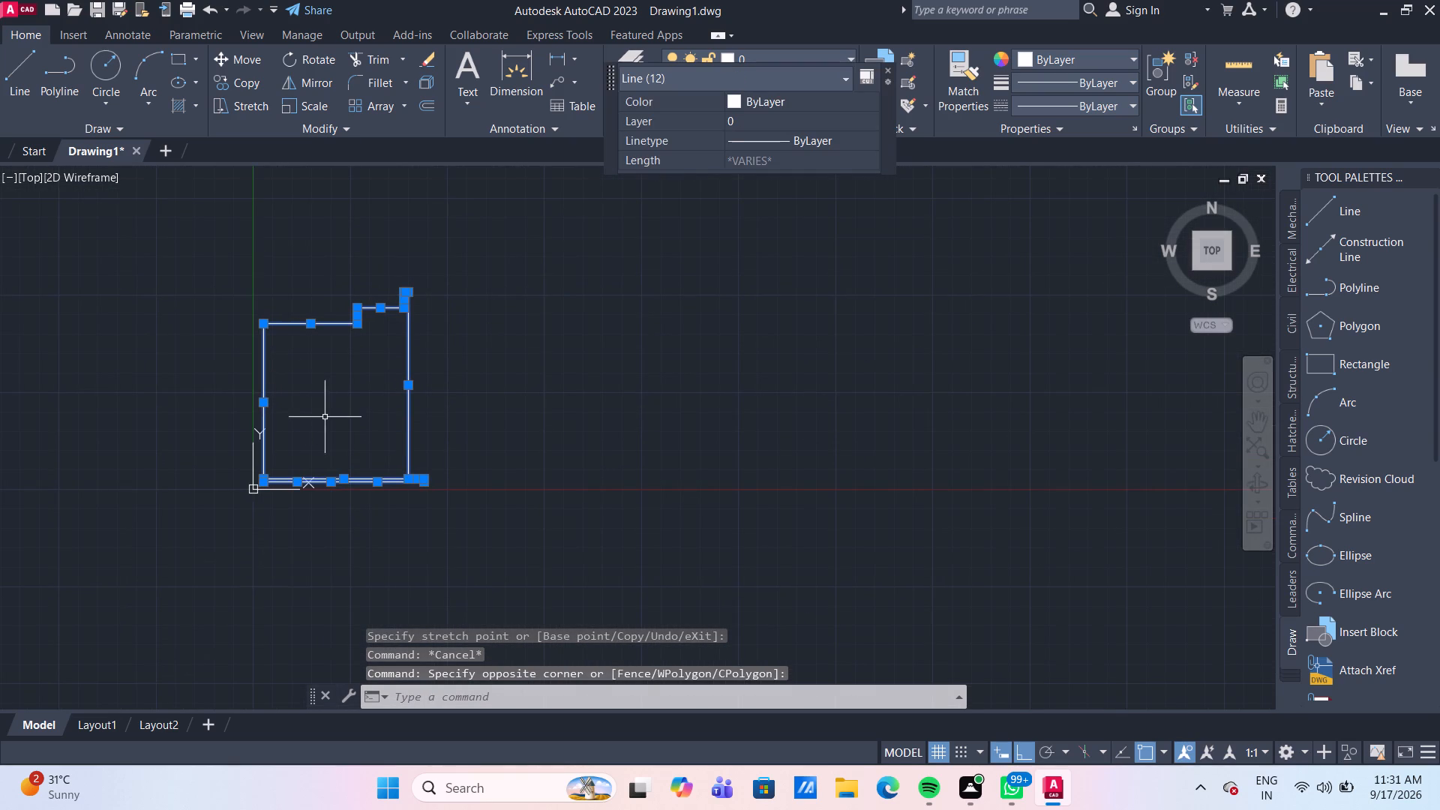
pyautogui.scroll(1, 326, 418)
pyautogui.press('m')
pyautogui.press('Return')
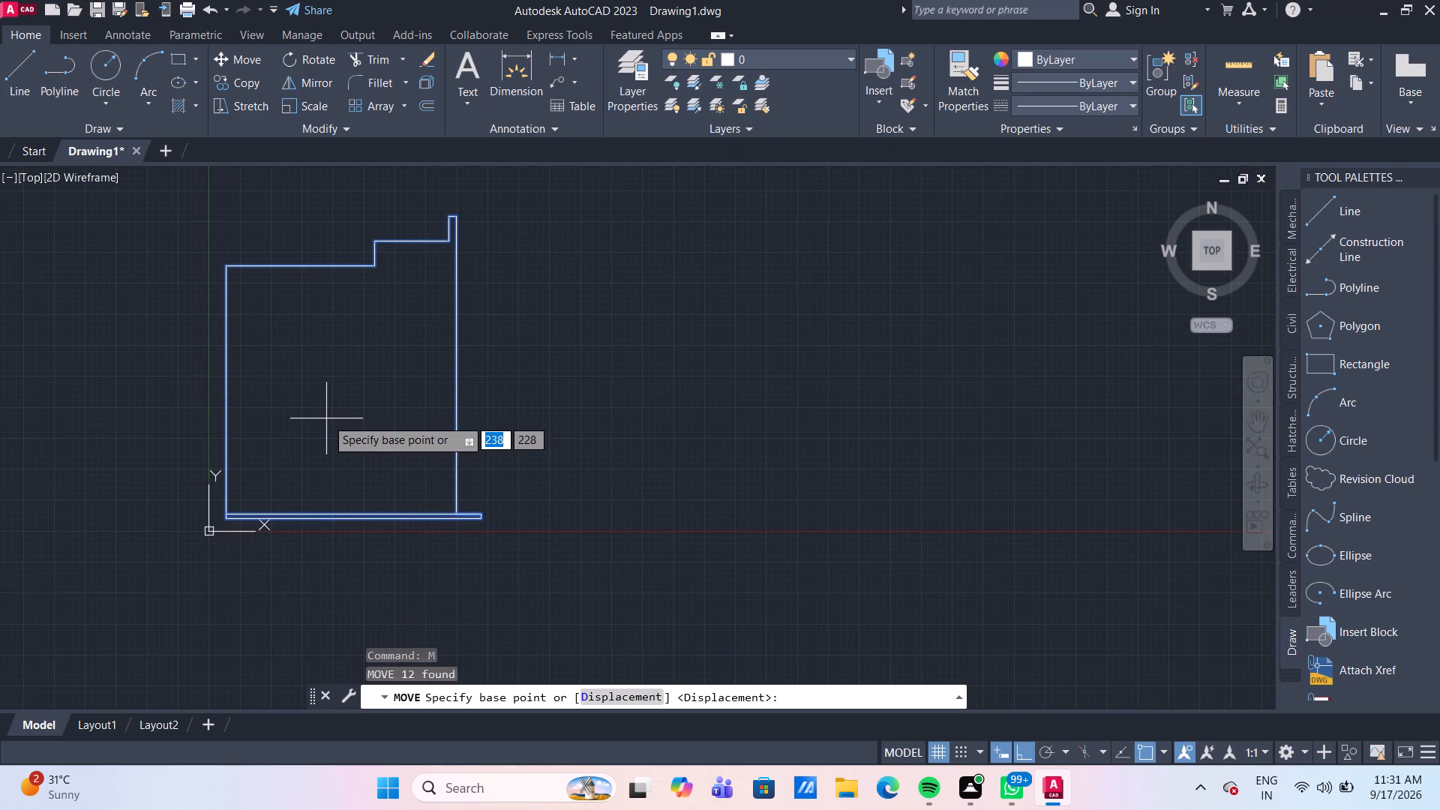
pyautogui.click(326, 418)
pyautogui.click(509, 416)
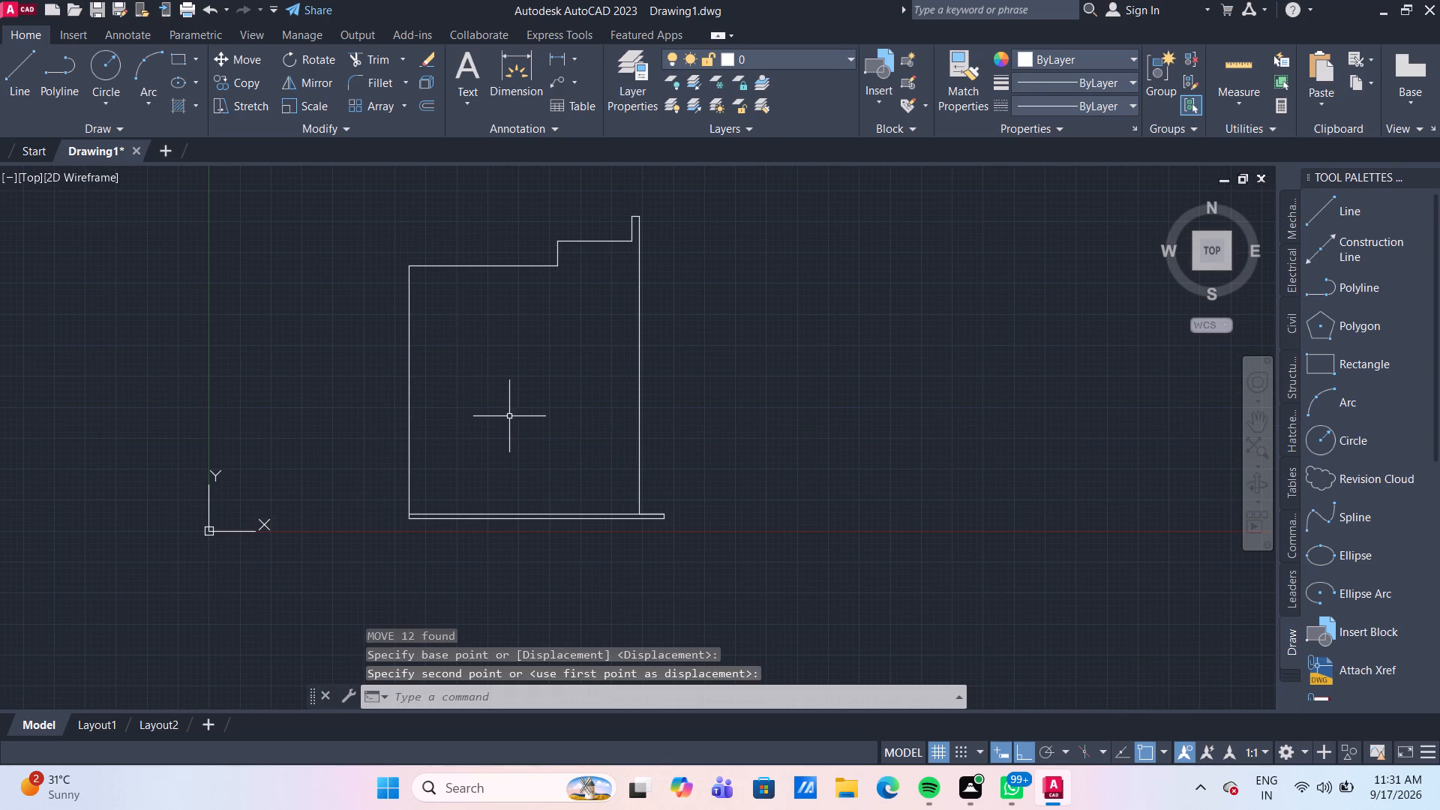
# Extend the base beyond the left vertical with lines 50 mm left, 10 mm down and back to the base's original lower left corner.
pyautogui.scroll(2, 455, 522)
pyautogui.moveTo(491, 493); pyautogui.dragTo(463, 458, button='middle')
pyautogui.click(21, 85)
pyautogui.scroll(1, 243, 454)
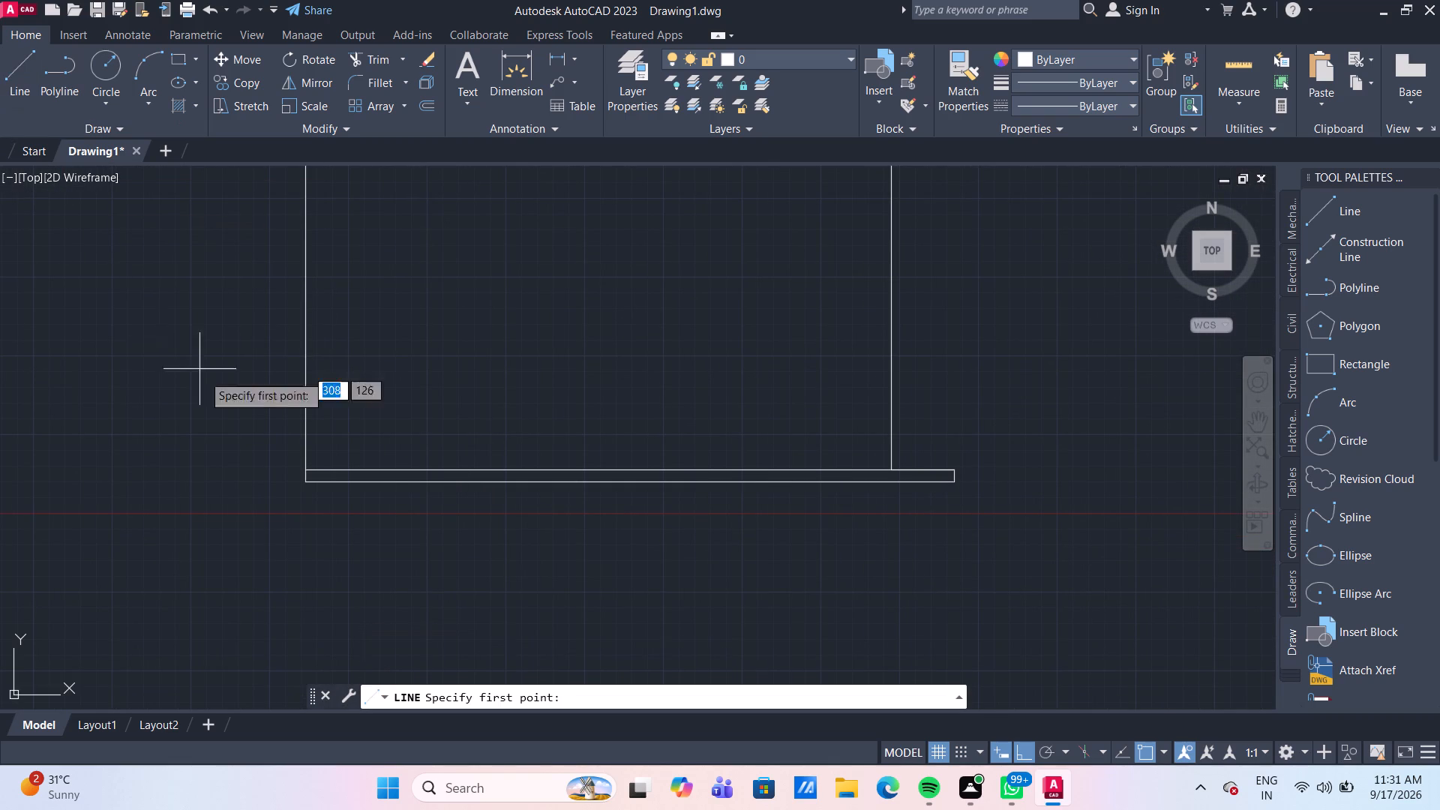
pyautogui.scroll(1, 202, 374)
pyautogui.click(403, 496)
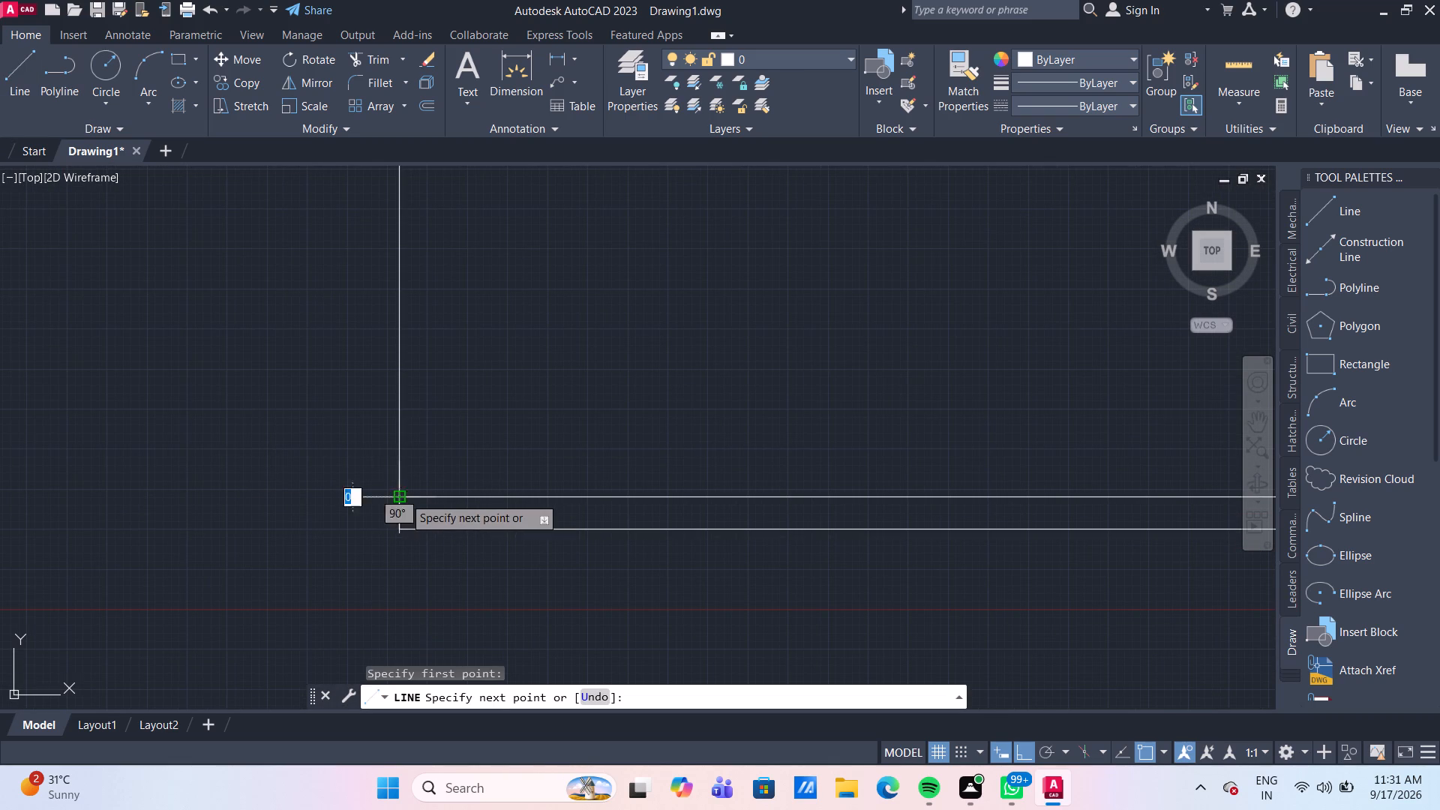
pyautogui.write('50')
pyautogui.press('Return')
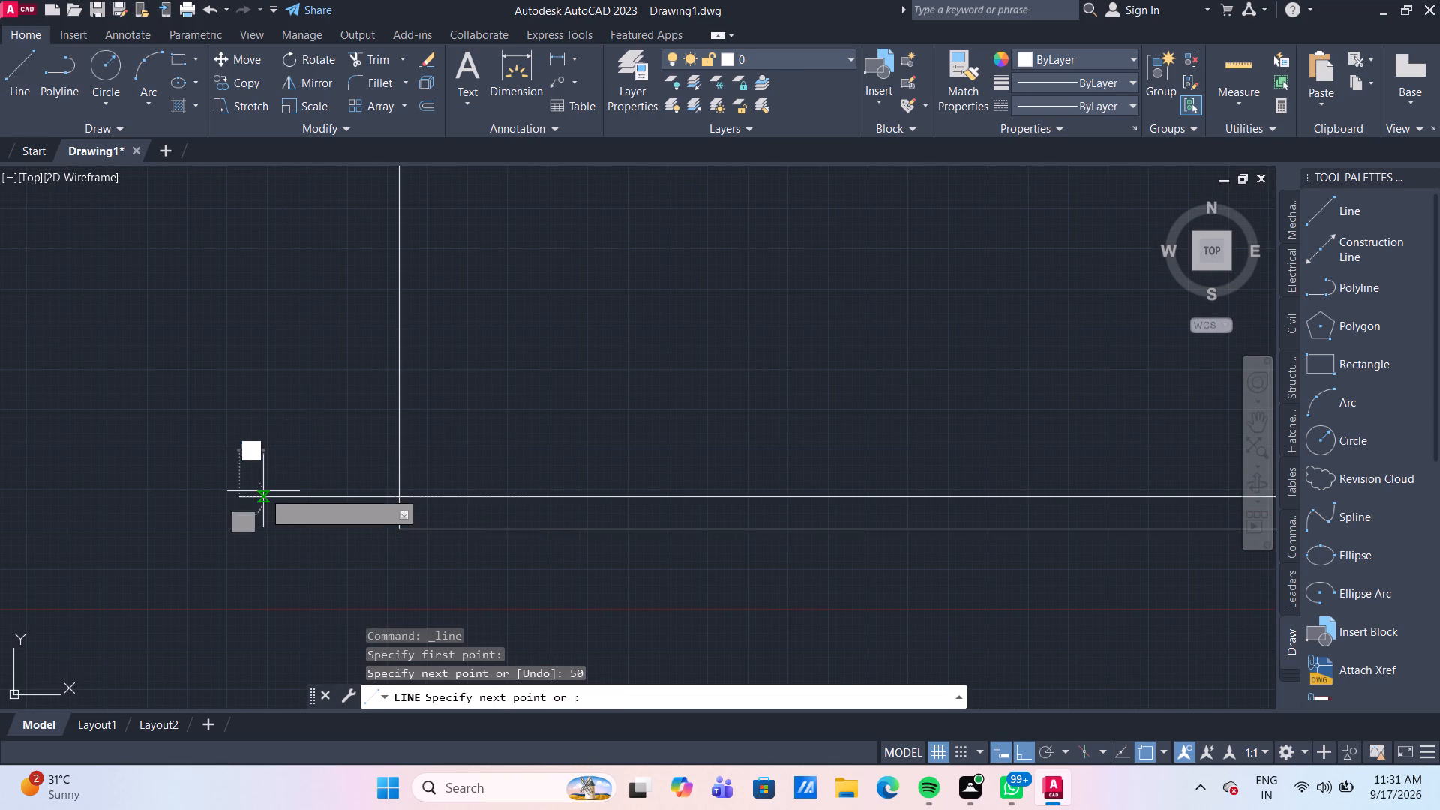
pyautogui.write('10')
pyautogui.press('Return')
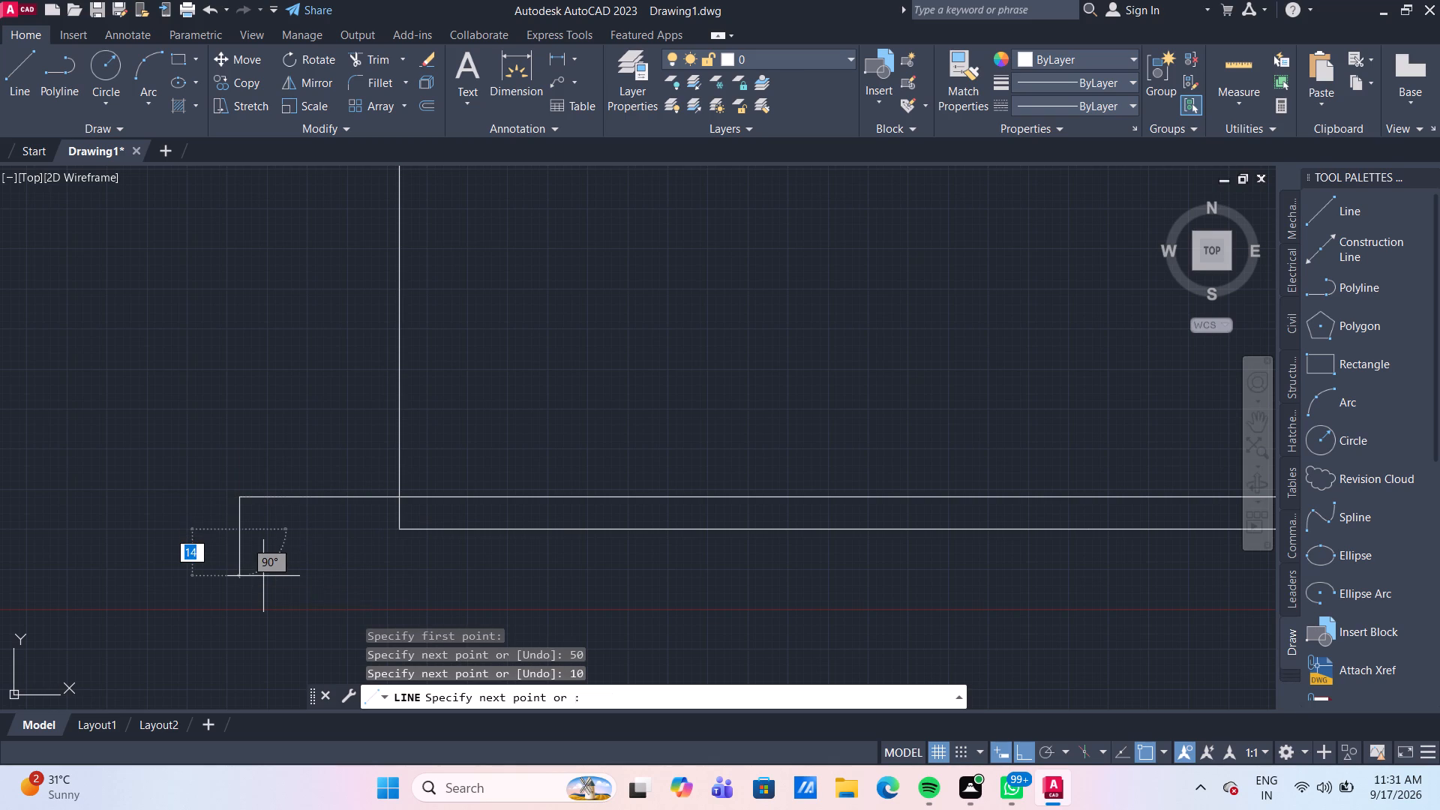
pyautogui.click(403, 533)
pyautogui.press('Return')
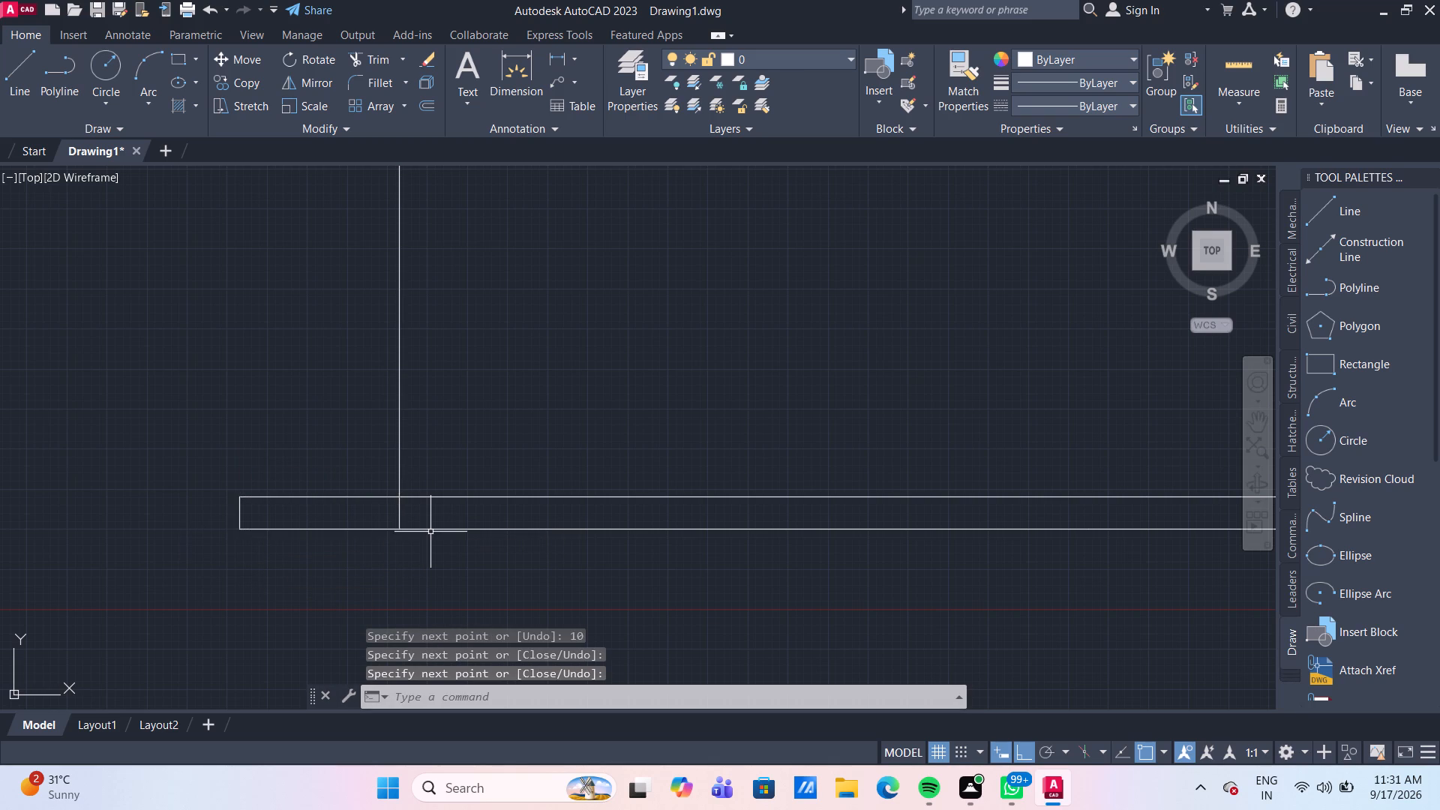
# Trim the part of the left vertical line that crosses the base's thickness.
pyautogui.write('TR')
pyautogui.press('Return')
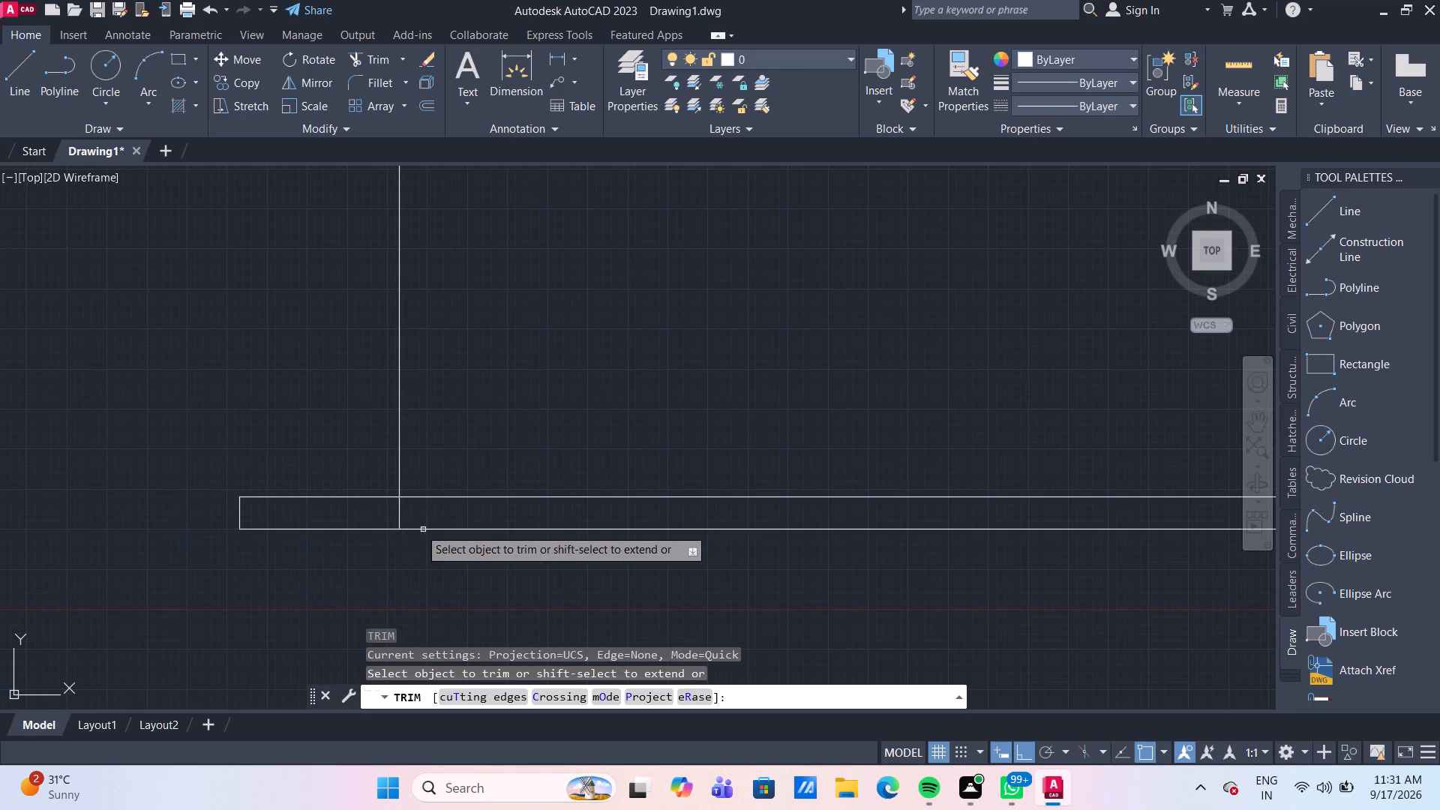
pyautogui.click(401, 515)
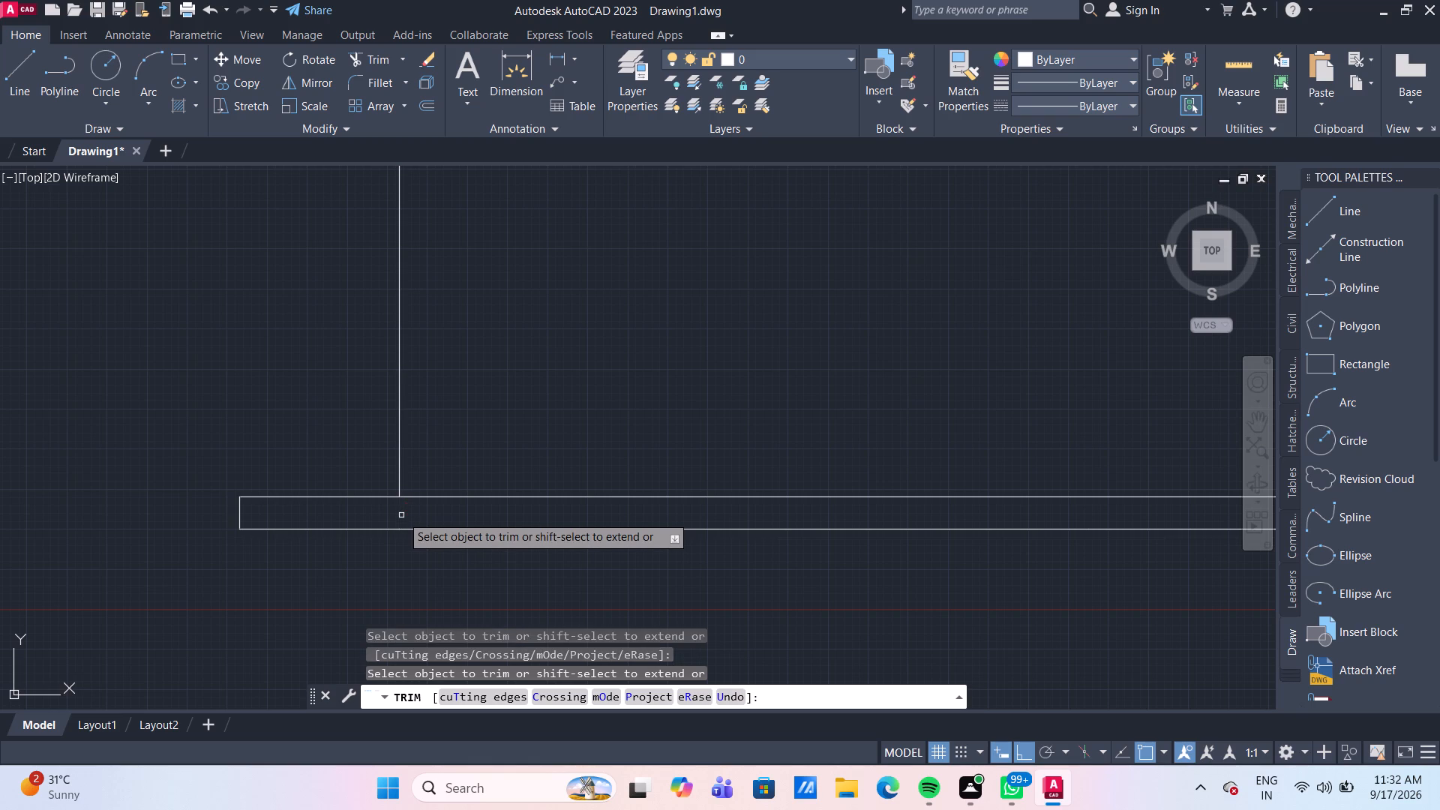
pyautogui.scroll(-3, 601, 404)
pyautogui.moveTo(719, 511); pyautogui.dragTo(717, 508, button='middle')
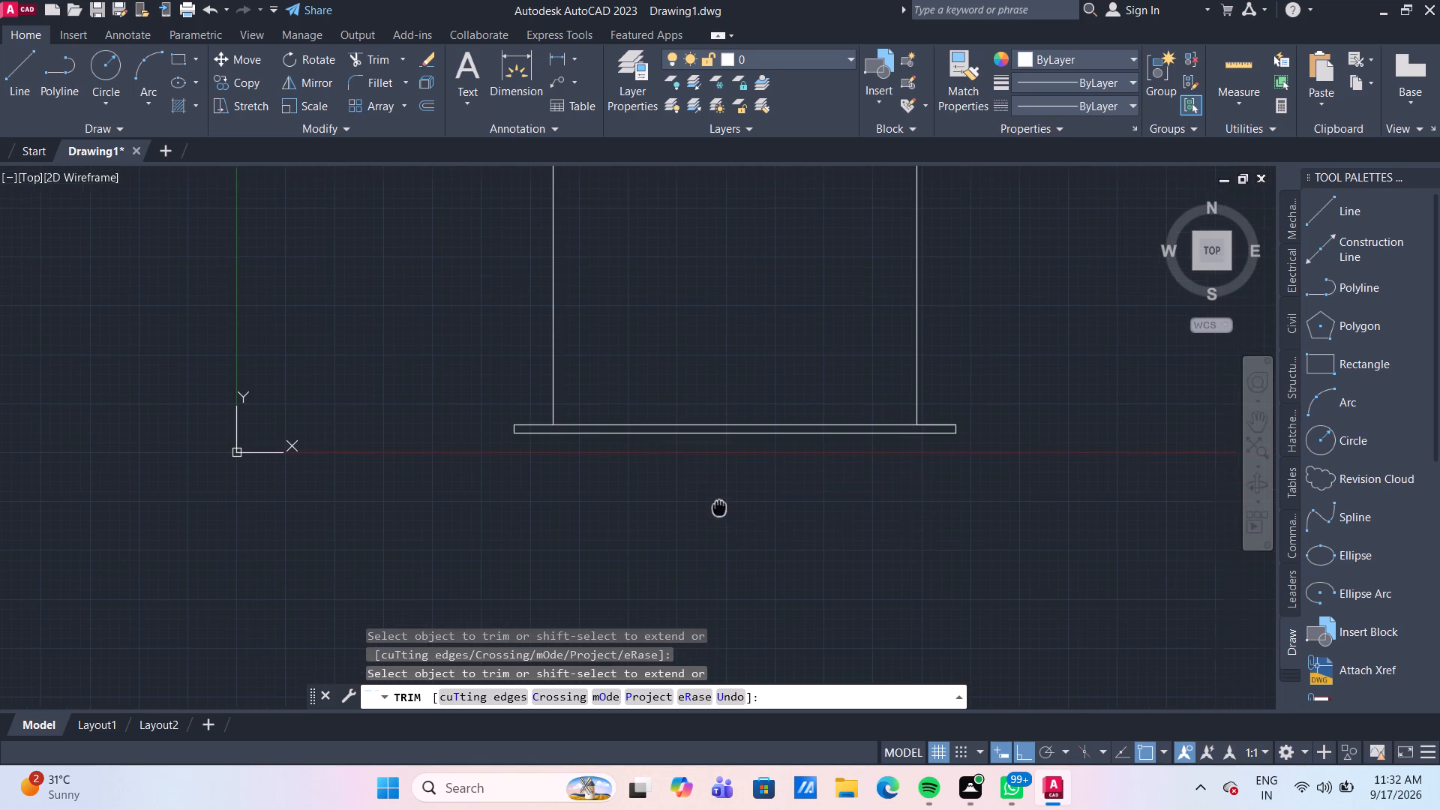
pyautogui.moveTo(717, 508); pyautogui.dragTo(572, 555, button='middle')
pyautogui.scroll(-2, 572, 554)
pyautogui.press('Escape')
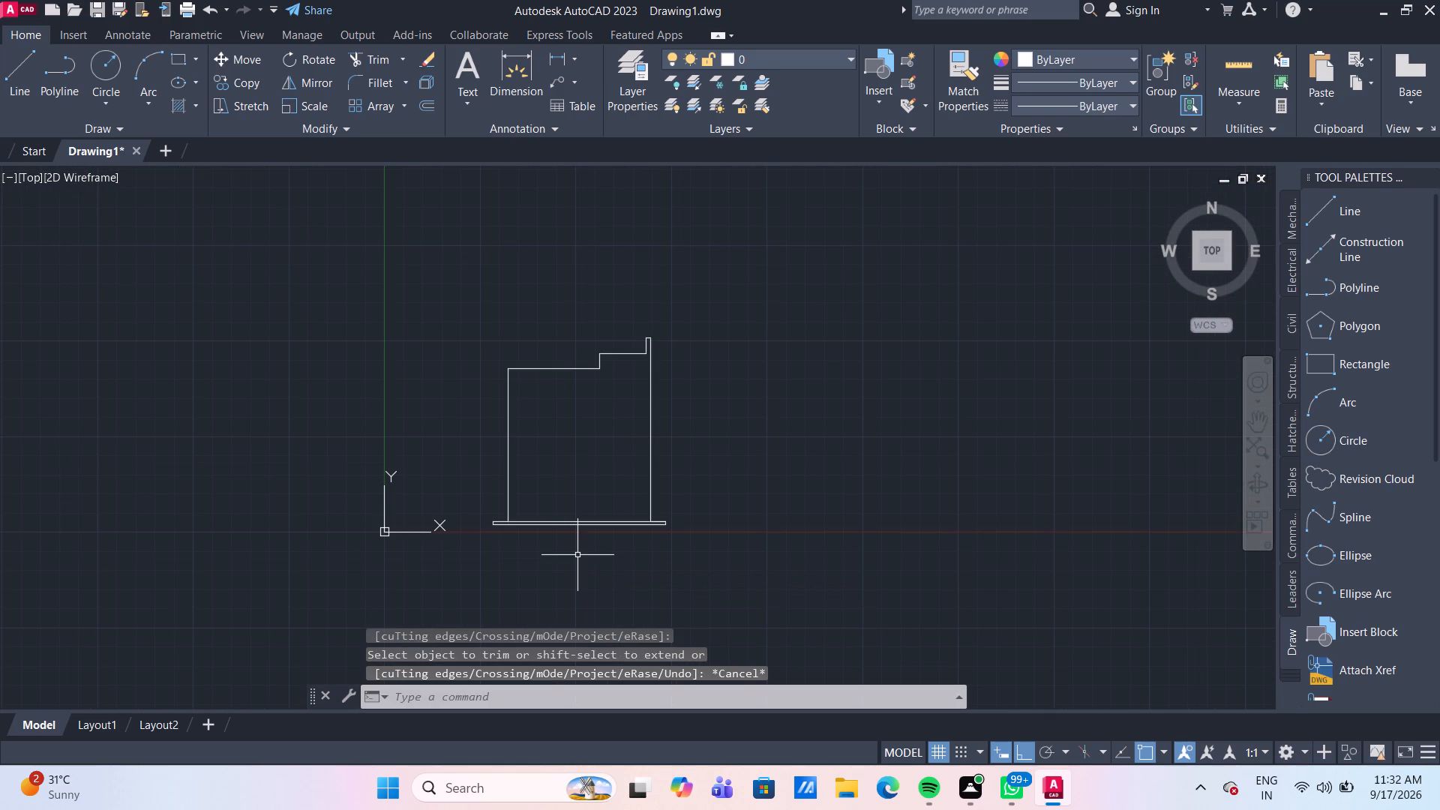
# Draw a vertical divider line from the lower inner corner of the first step down to the base's top line.
pyautogui.click(16, 65)
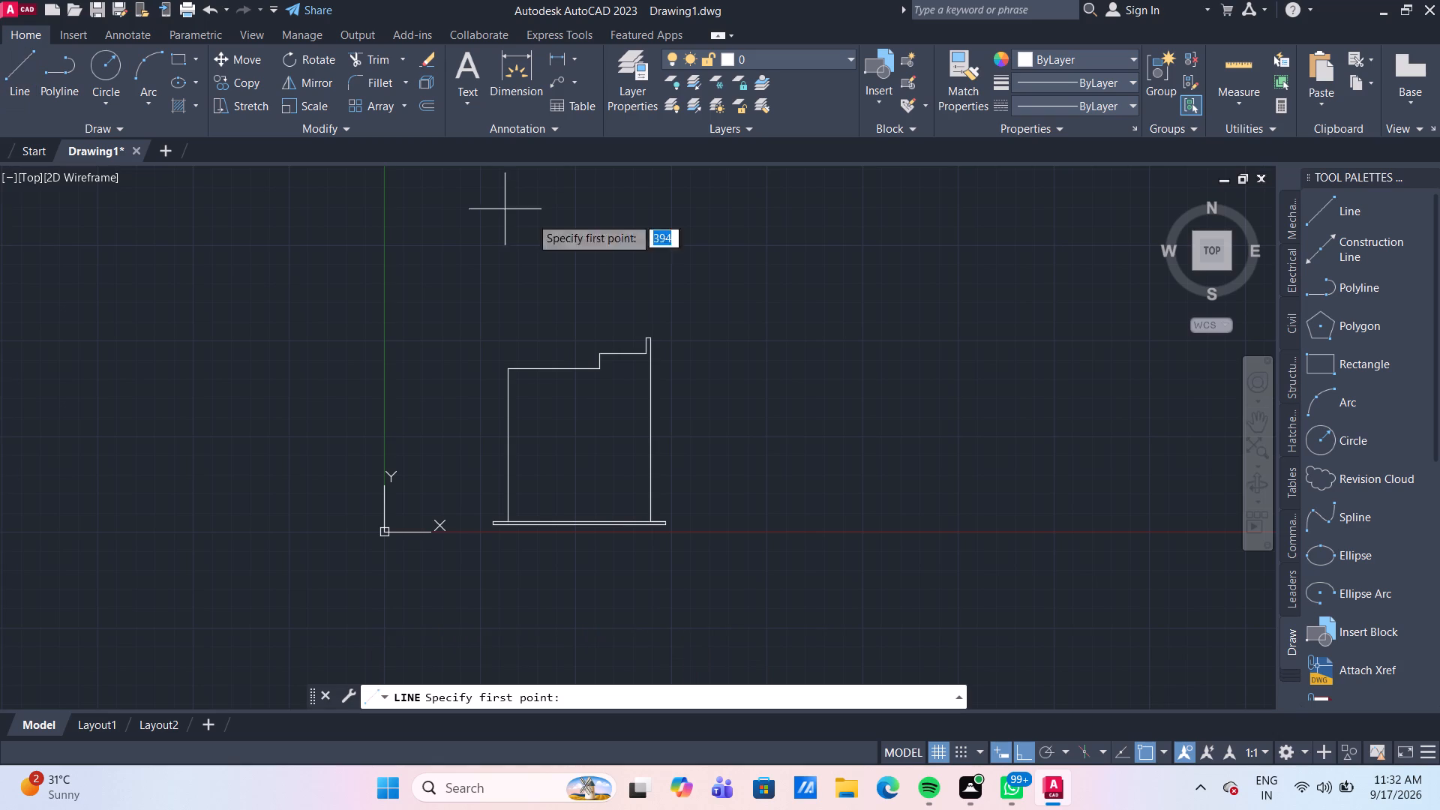
pyautogui.scroll(1, 607, 448)
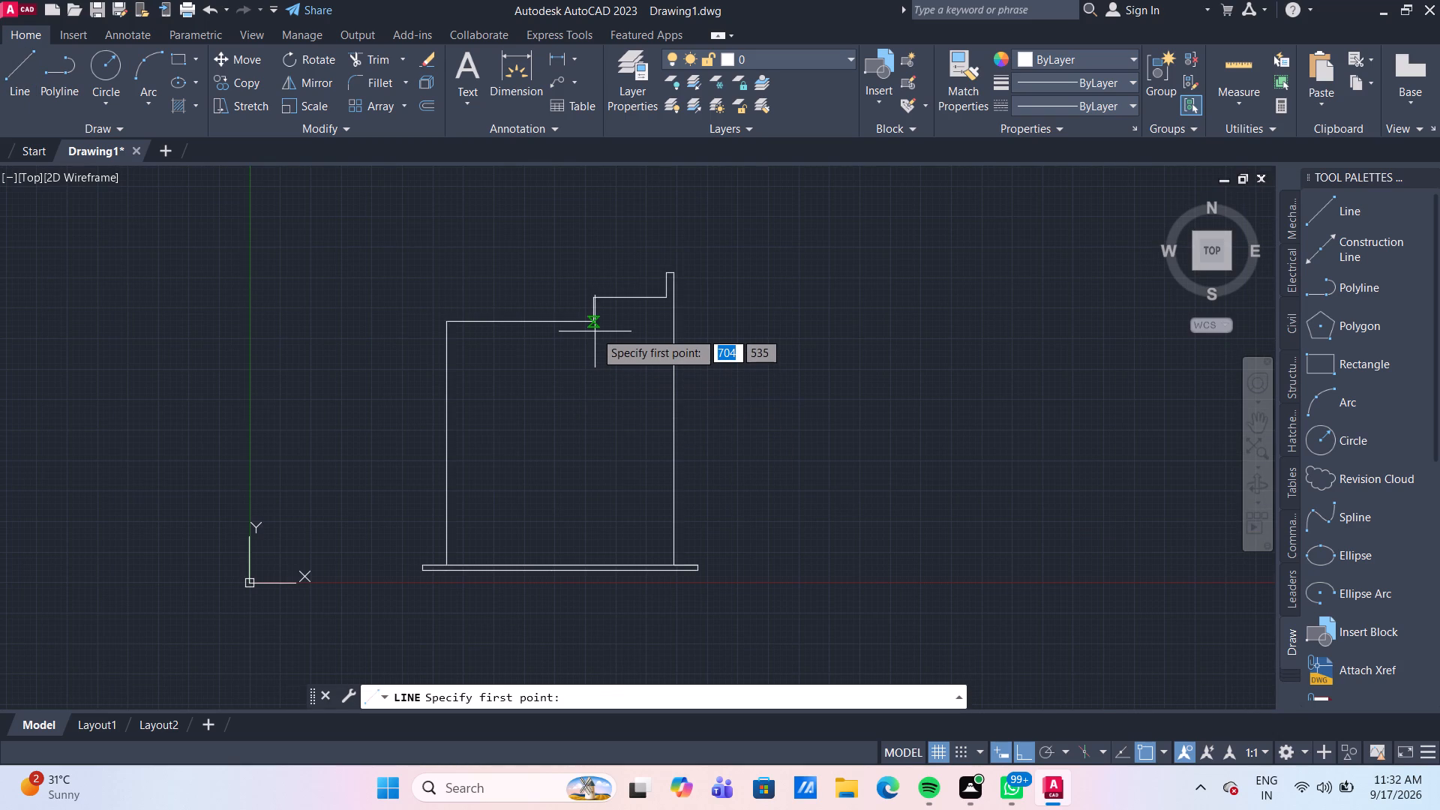
pyautogui.click(595, 325)
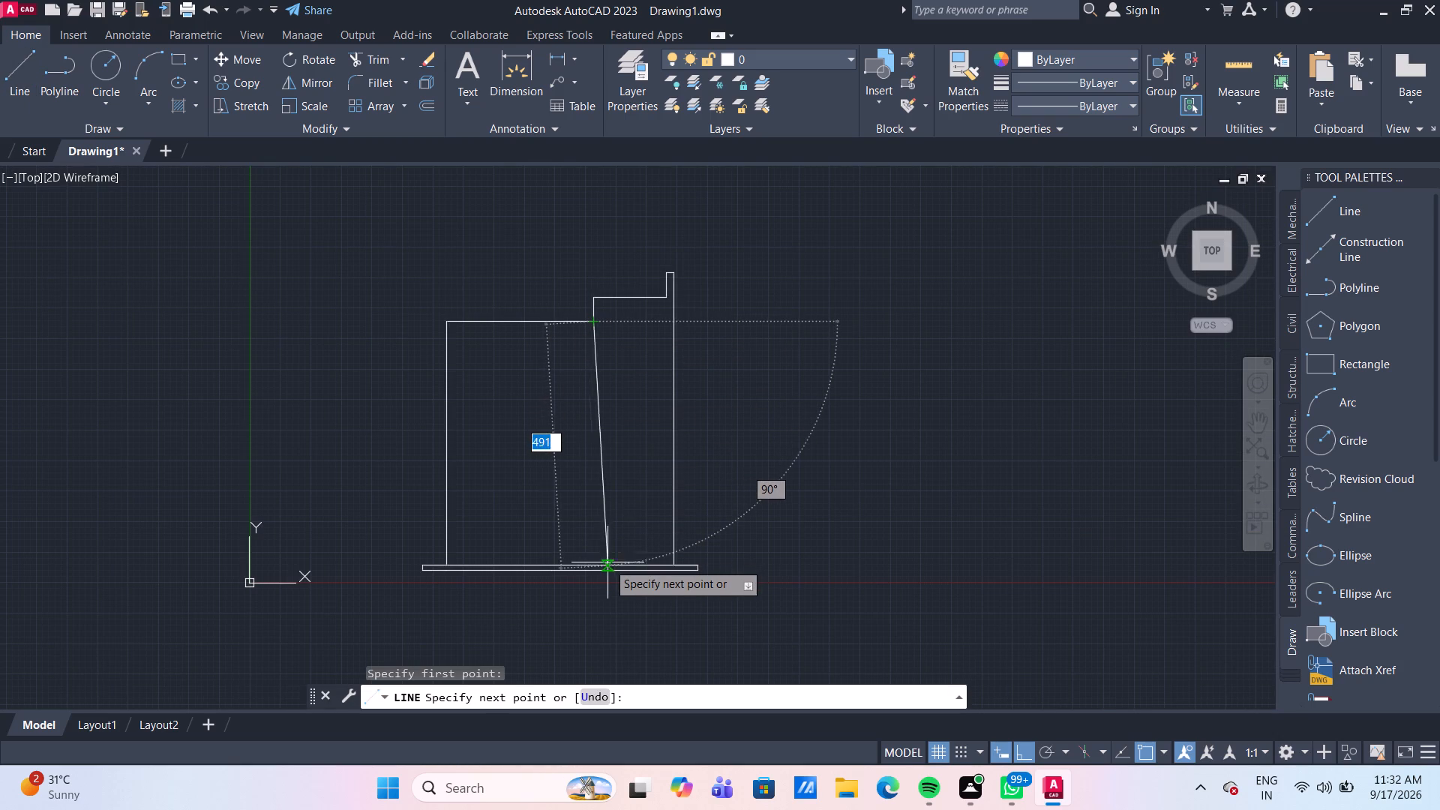
pyautogui.scroll(3, 592, 570)
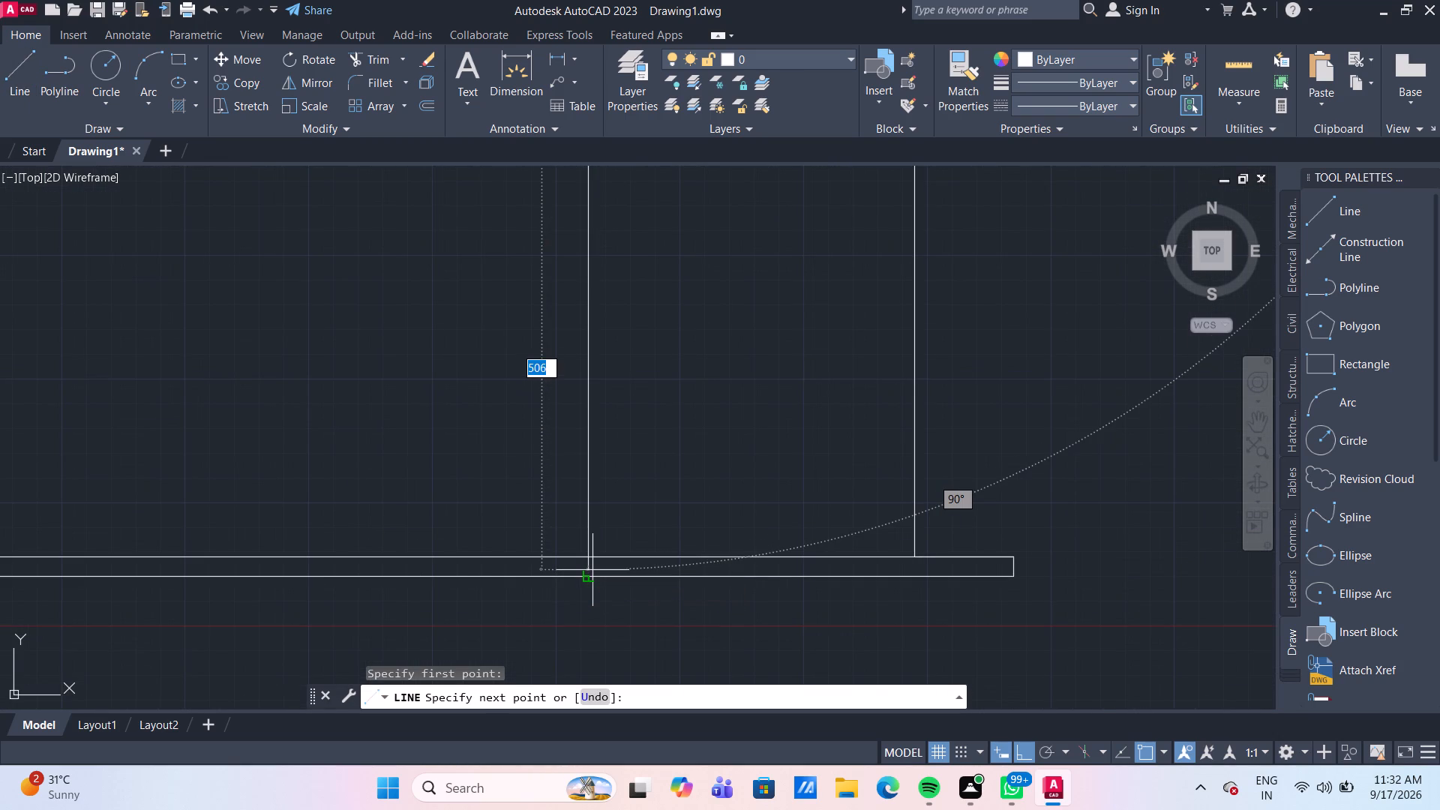
pyautogui.click(592, 559)
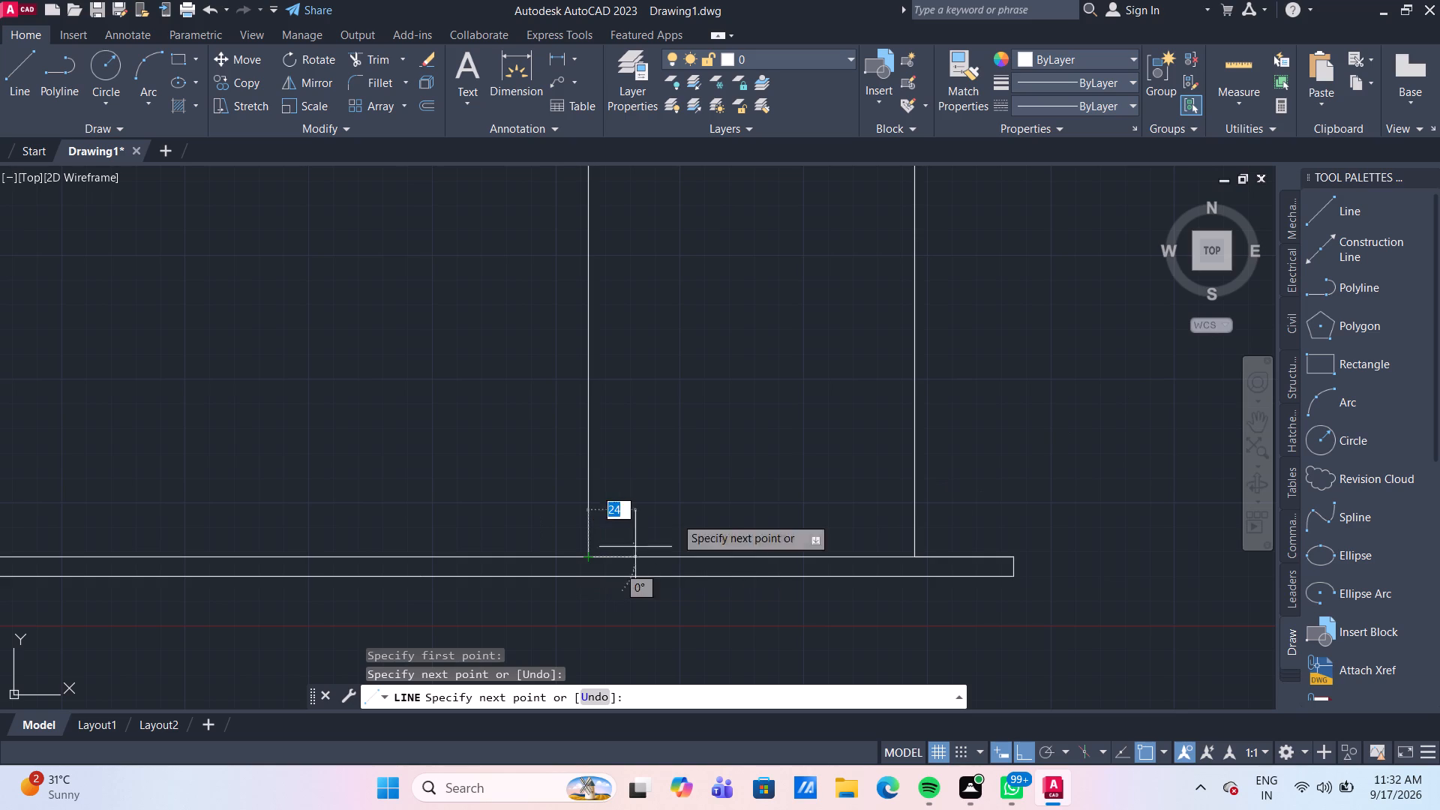
pyautogui.press('Escape')
# Measure the section of the outline between the divider and the right vertical line.
pyautogui.scroll(-3, 723, 449)
pyautogui.moveTo(724, 382); pyautogui.dragTo(729, 385, button='middle')
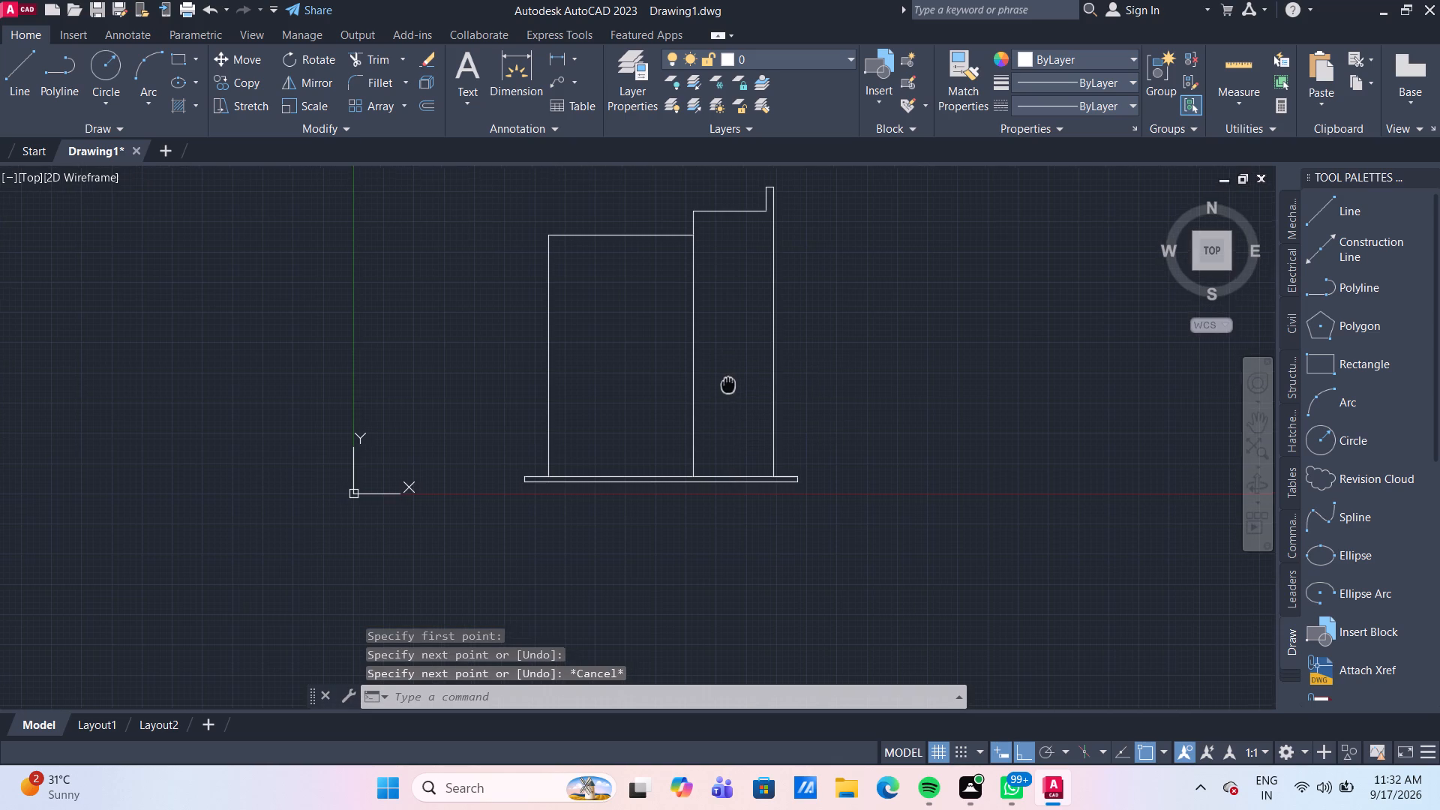
pyautogui.moveTo(729, 385); pyautogui.dragTo(697, 432, button='middle')
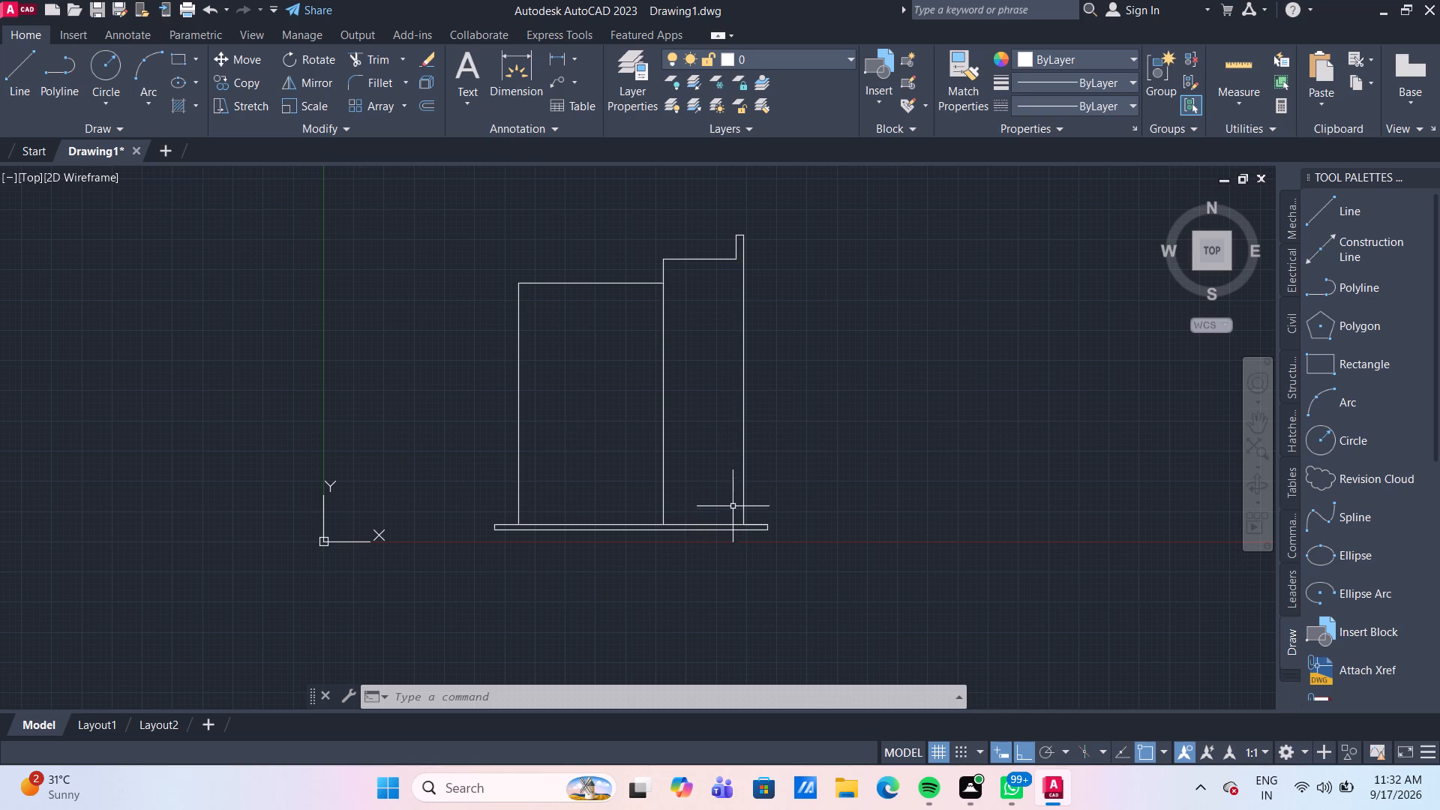
pyautogui.scroll(-1, 734, 498)
pyautogui.moveTo(734, 498); pyautogui.dragTo(547, 496, button='middle')
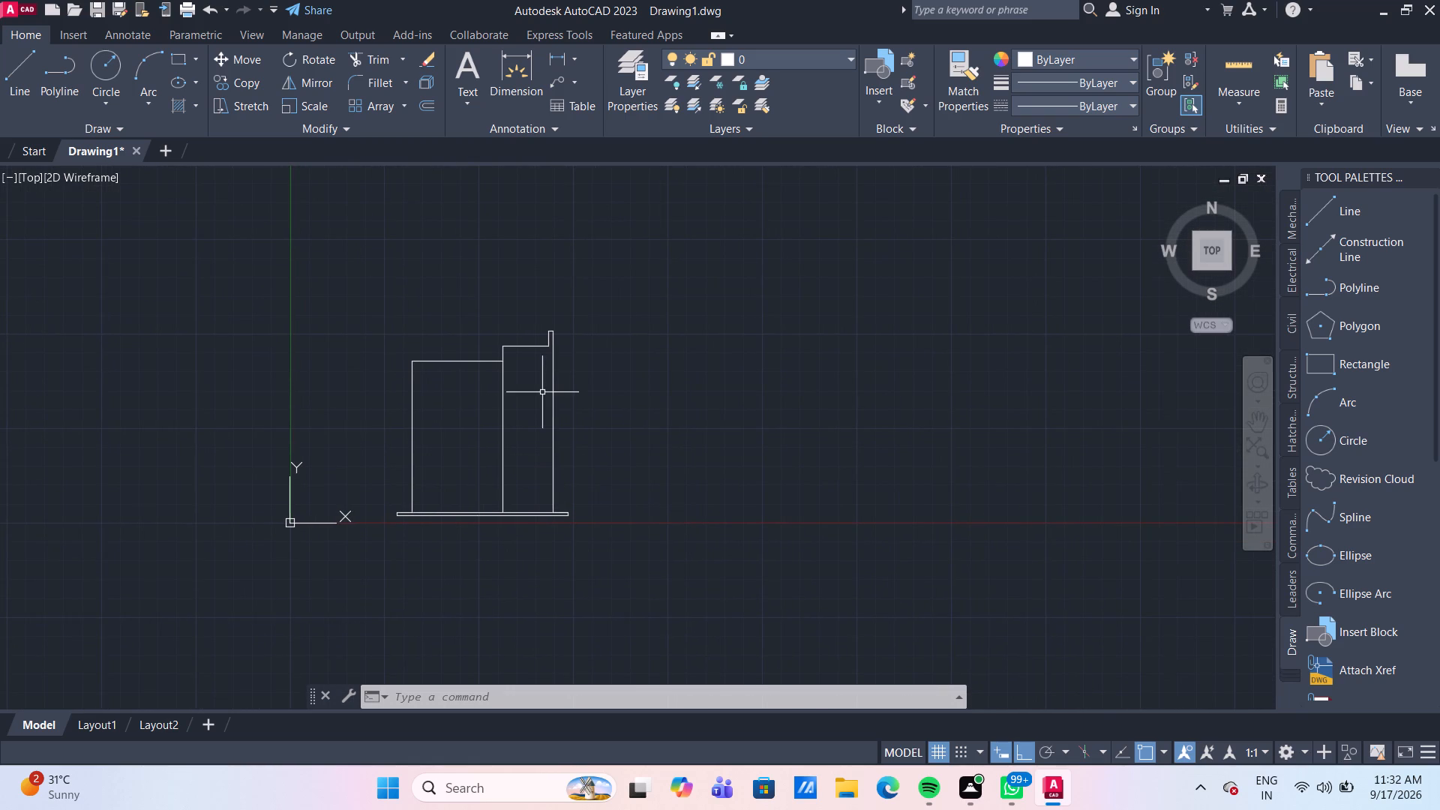
pyautogui.scroll(1, 541, 390)
pyautogui.moveTo(1216, 60); pyautogui.dragTo(1216, 76)
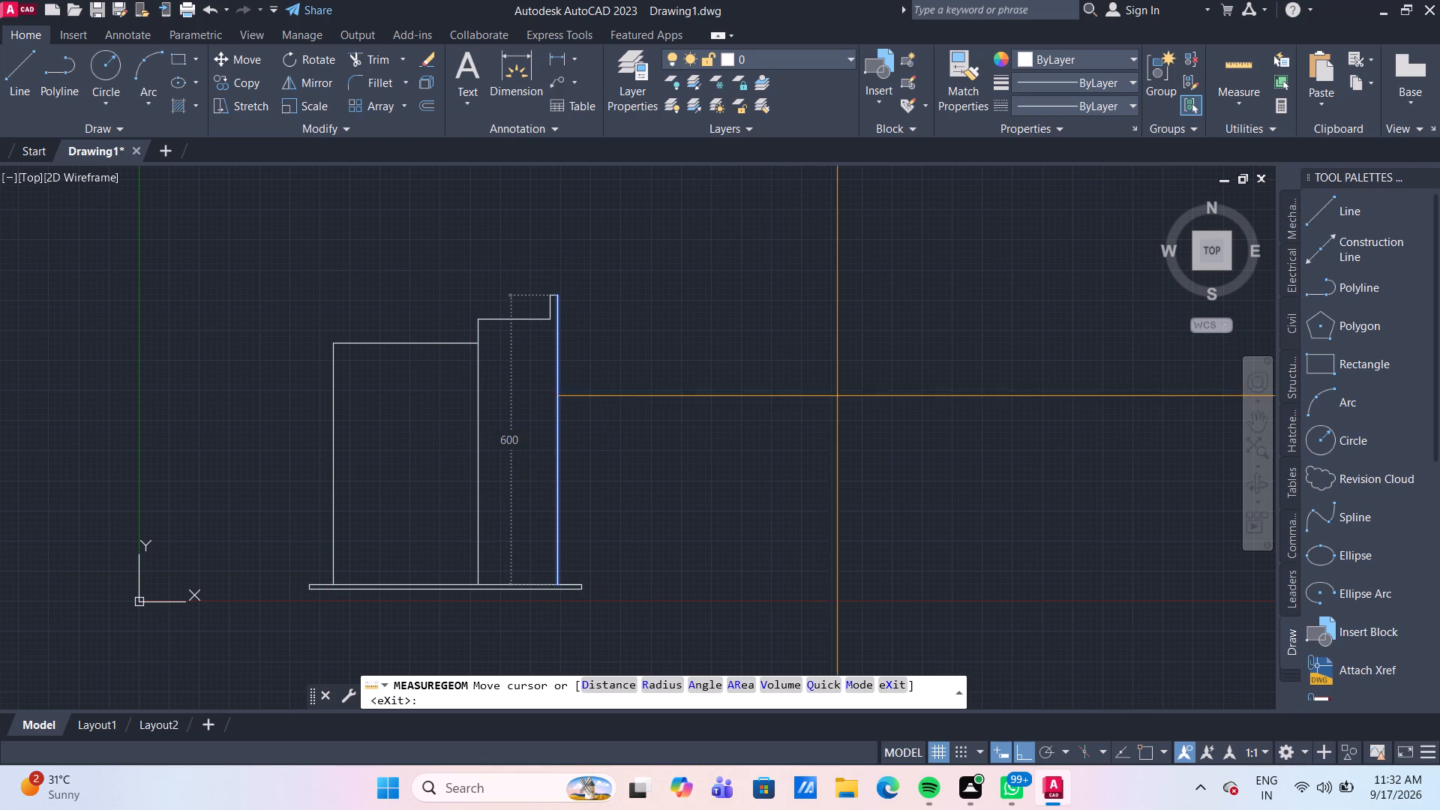
pyautogui.press('Escape')
# Stretch the outline's right vertical line, with the base's right end, 50 mm to the right.
pyautogui.scroll(2, 634, 500)
pyautogui.scroll(-2, 629, 551)
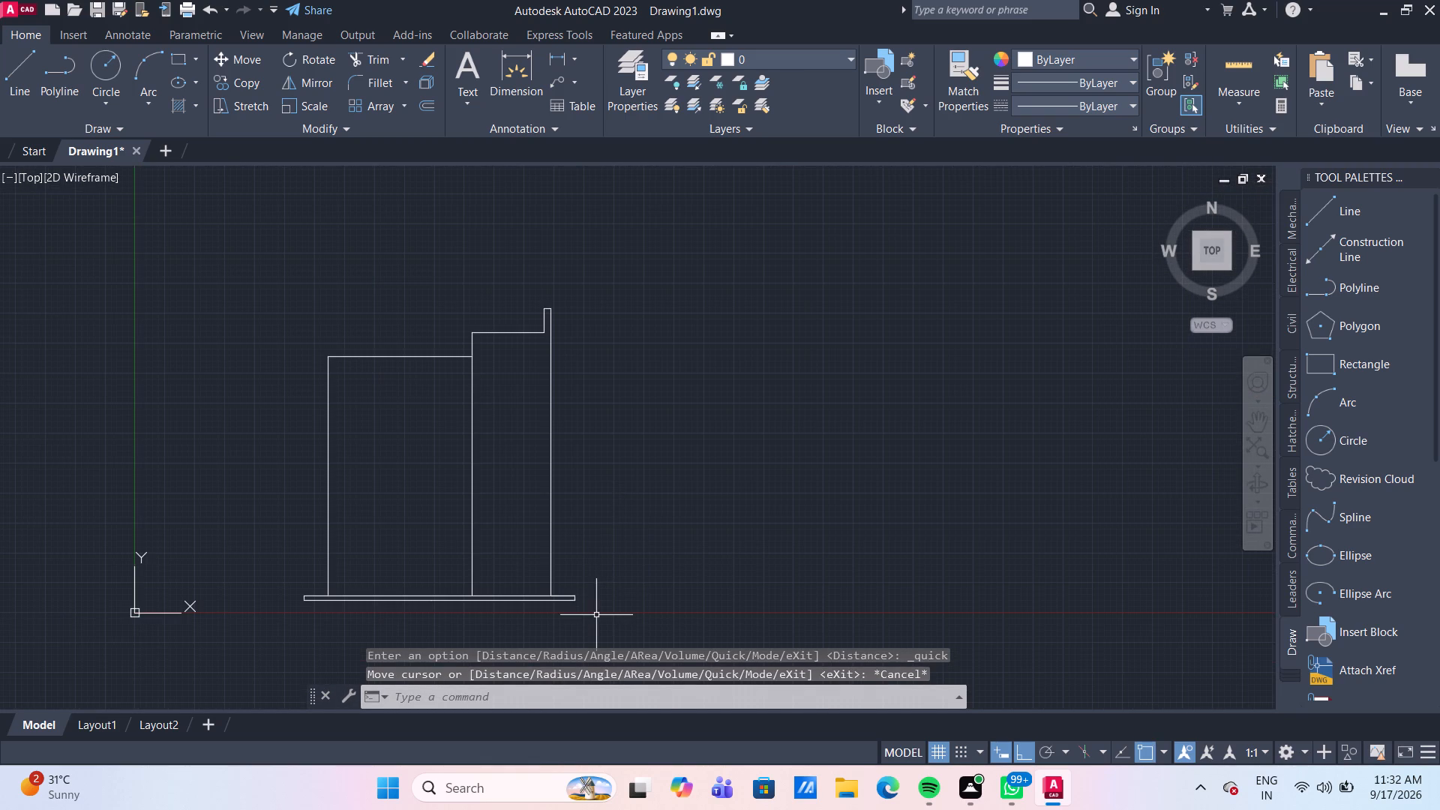
pyautogui.click(595, 615)
pyautogui.click(547, 299)
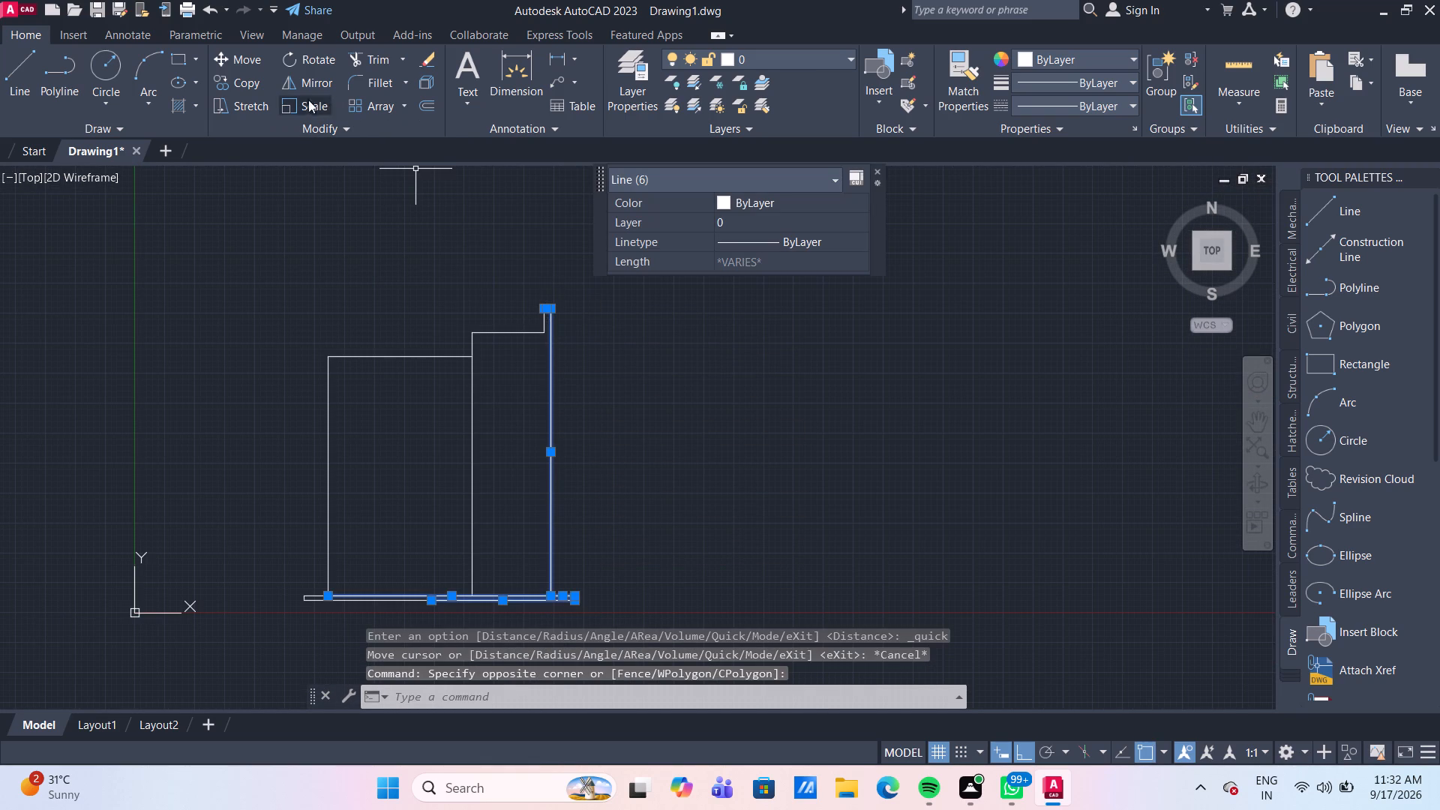
pyautogui.click(241, 102)
pyautogui.scroll(1, 615, 618)
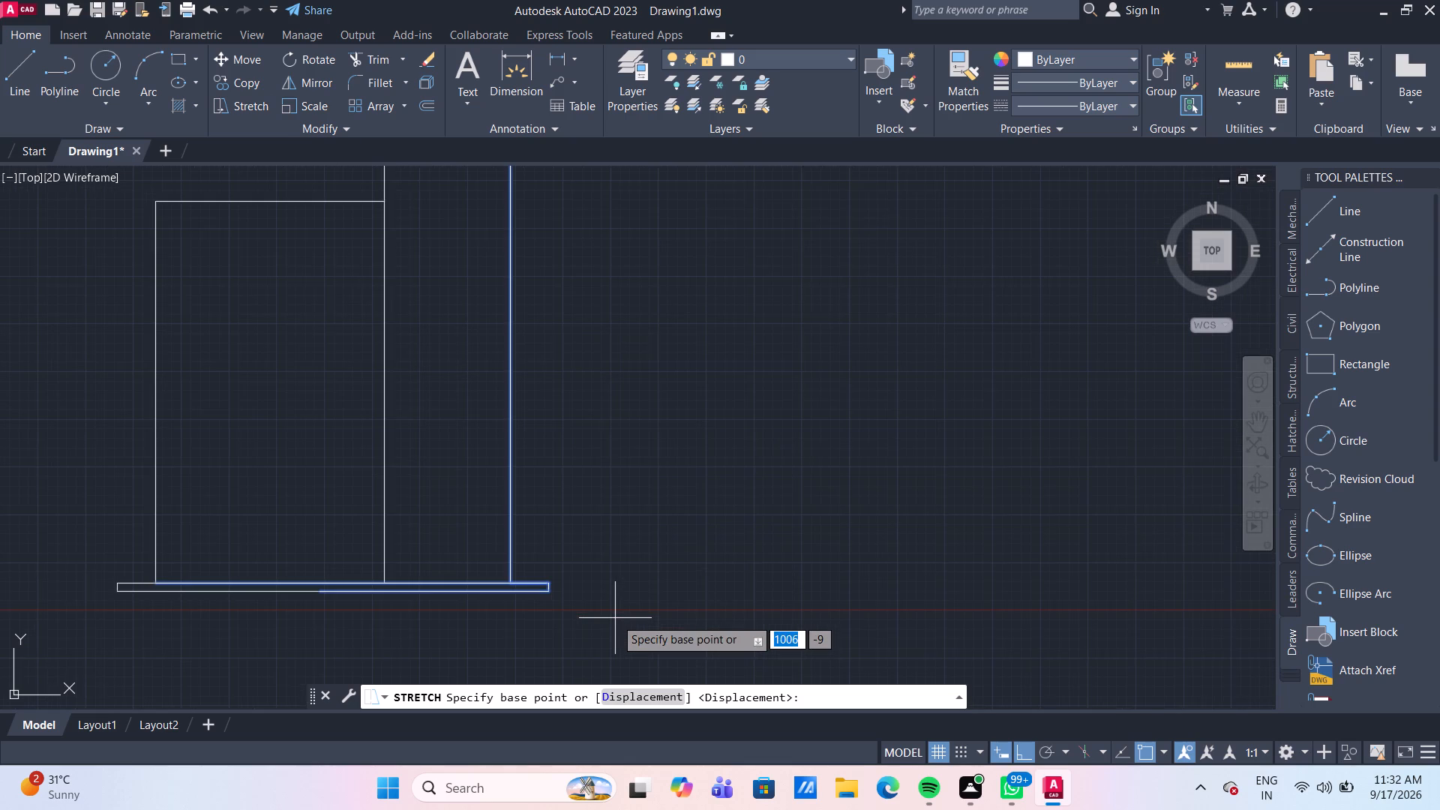
pyautogui.scroll(-1, 615, 618)
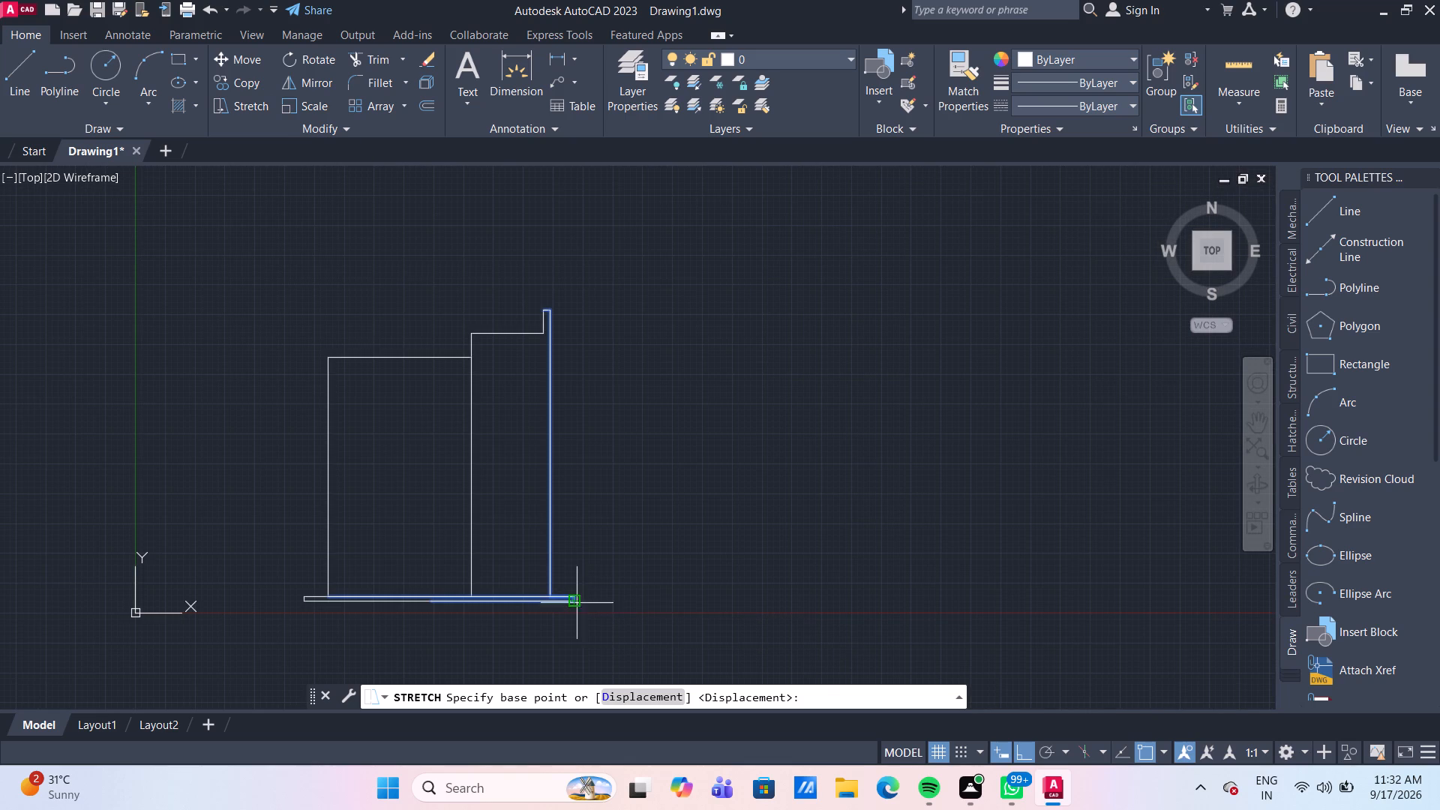
pyautogui.click(577, 603)
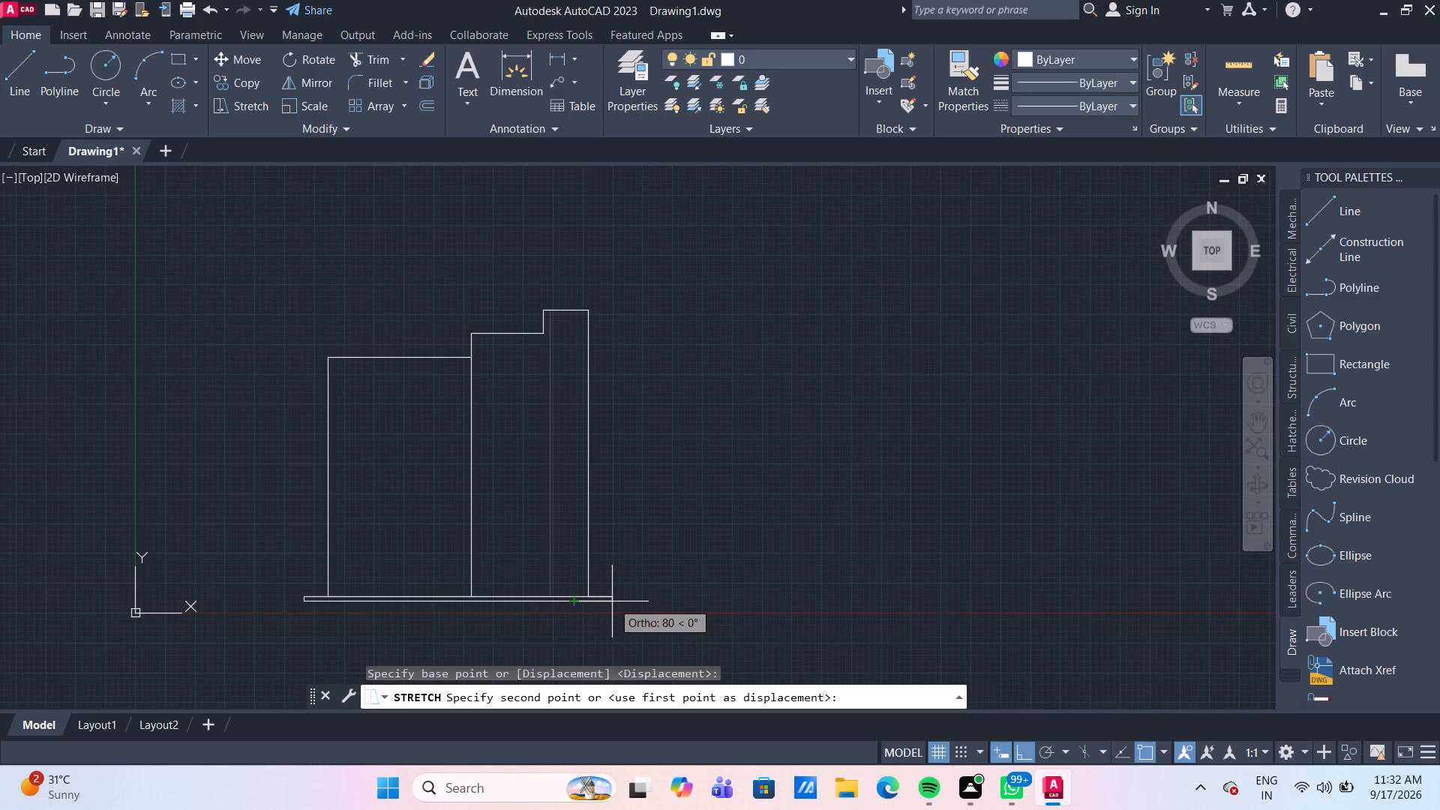
pyautogui.write('50')
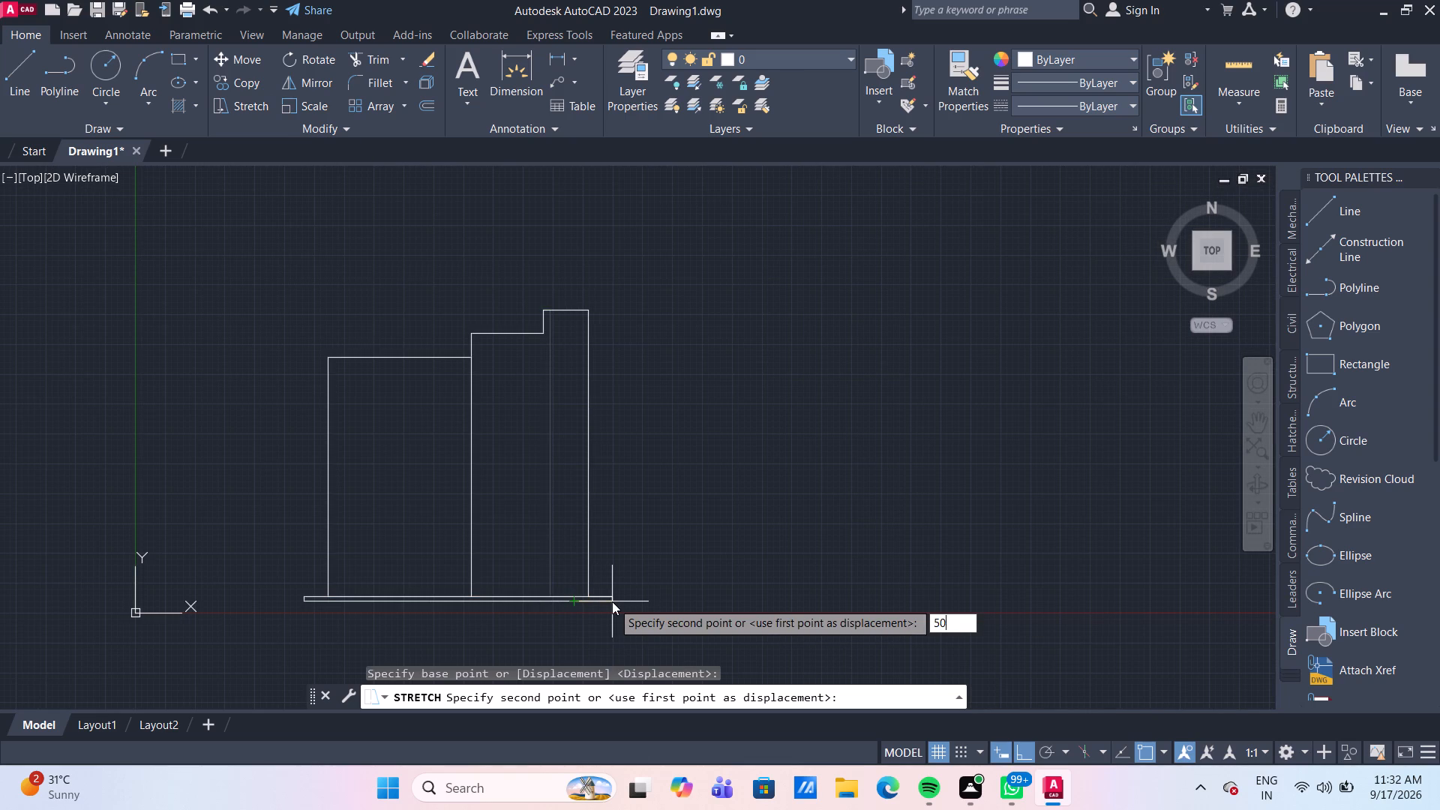
pyautogui.press('Return')
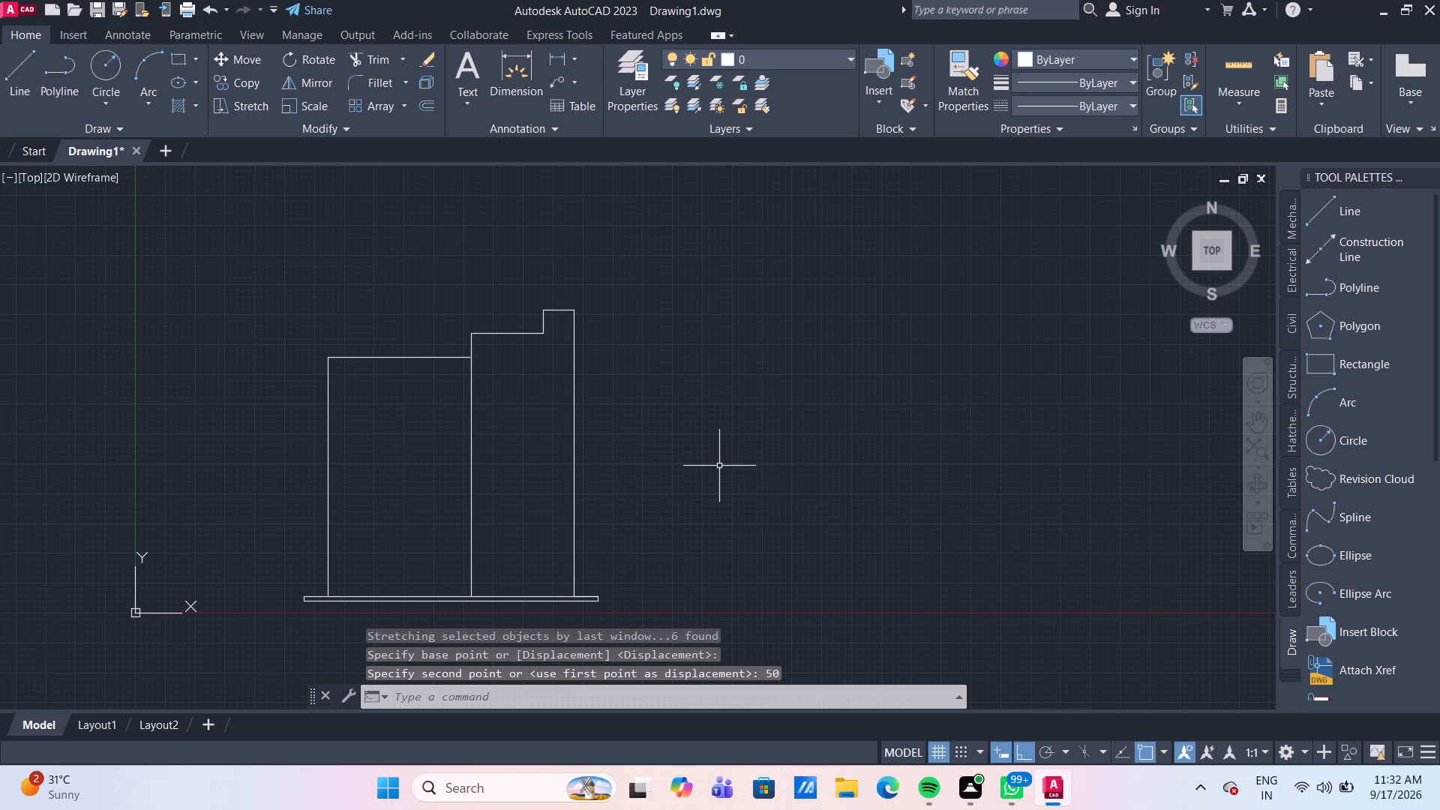
pyautogui.press('Escape')
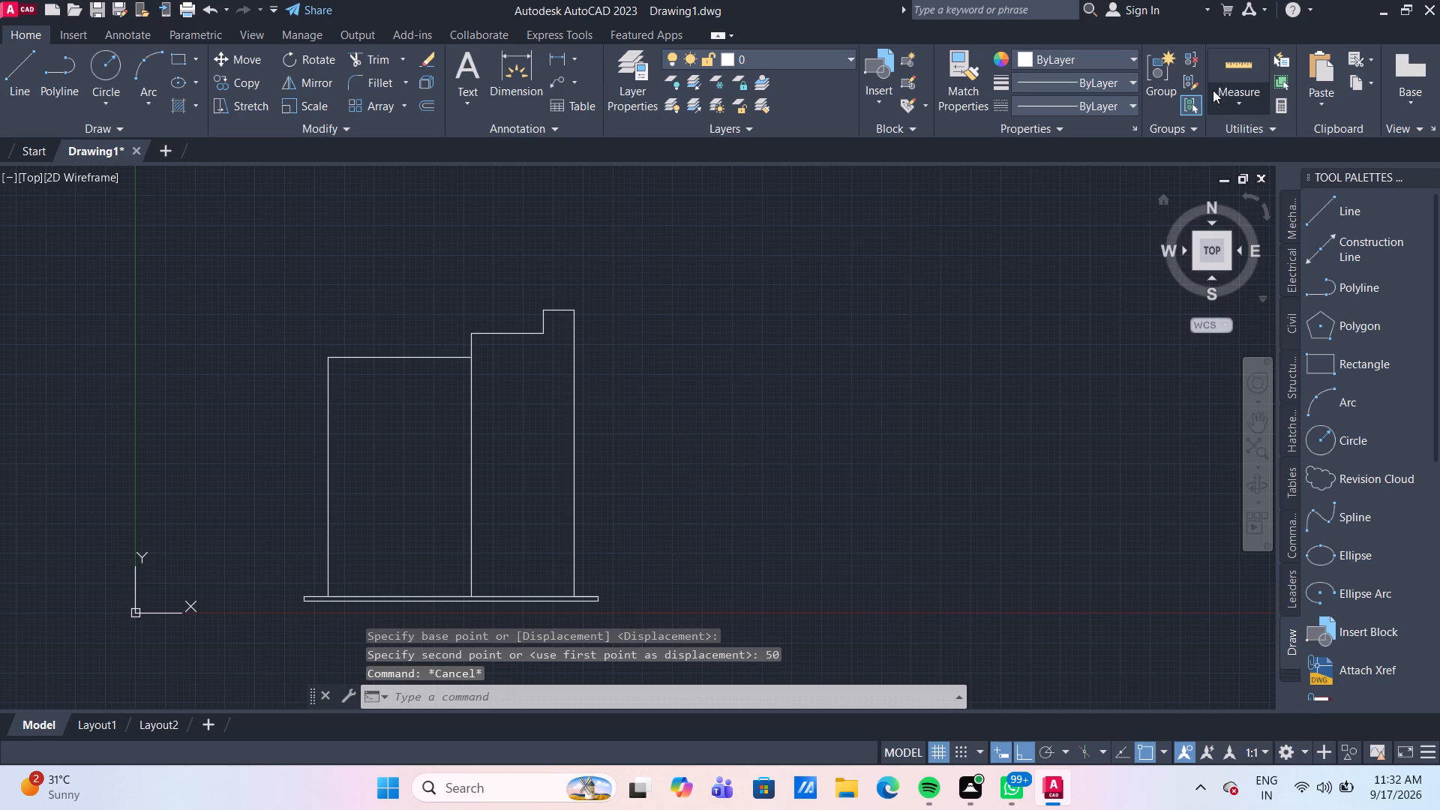
# Measure the widths and heights of the widened section to the right of the divider.
pyautogui.click(1228, 66)
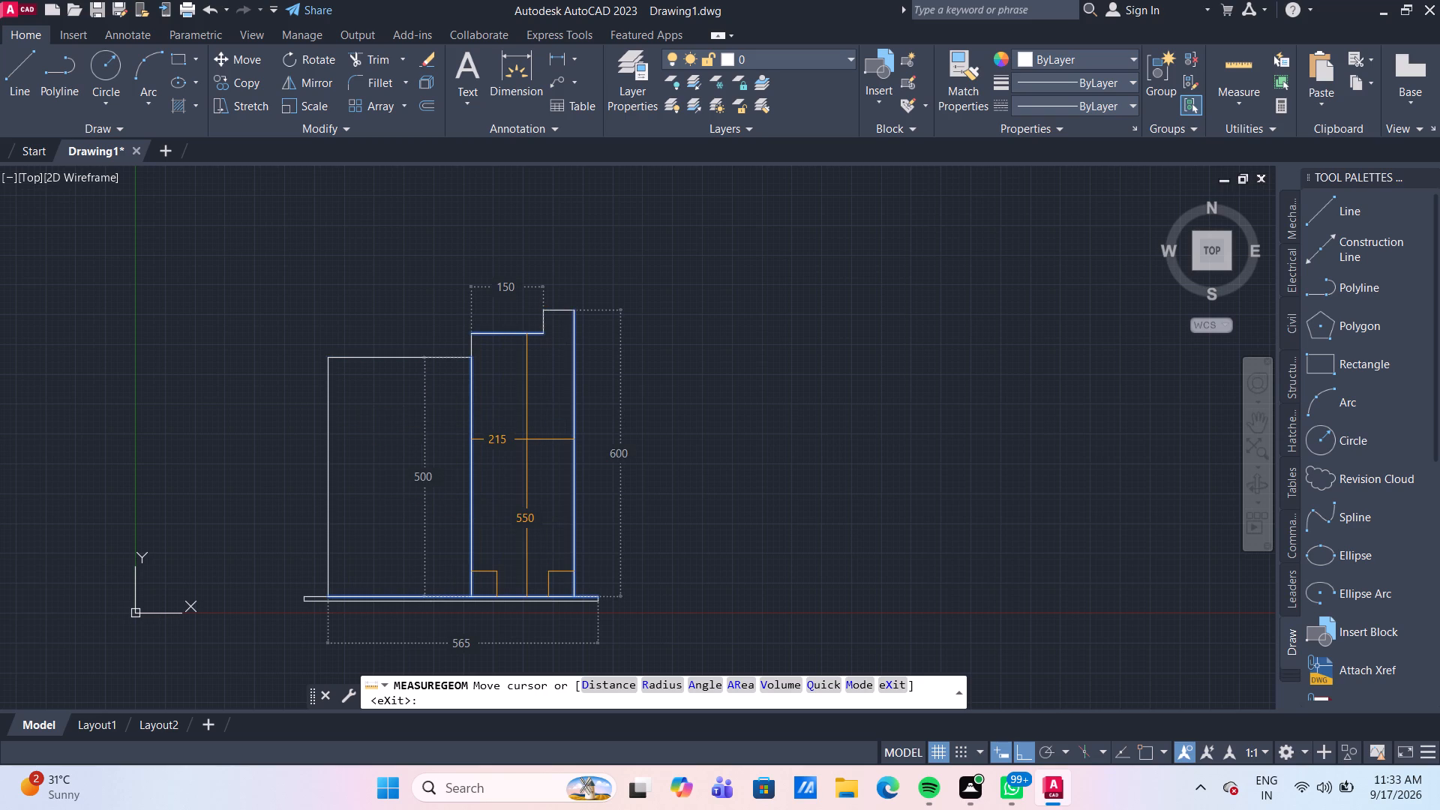
pyautogui.moveTo(526, 439); pyautogui.dragTo(523, 399, button='middle')
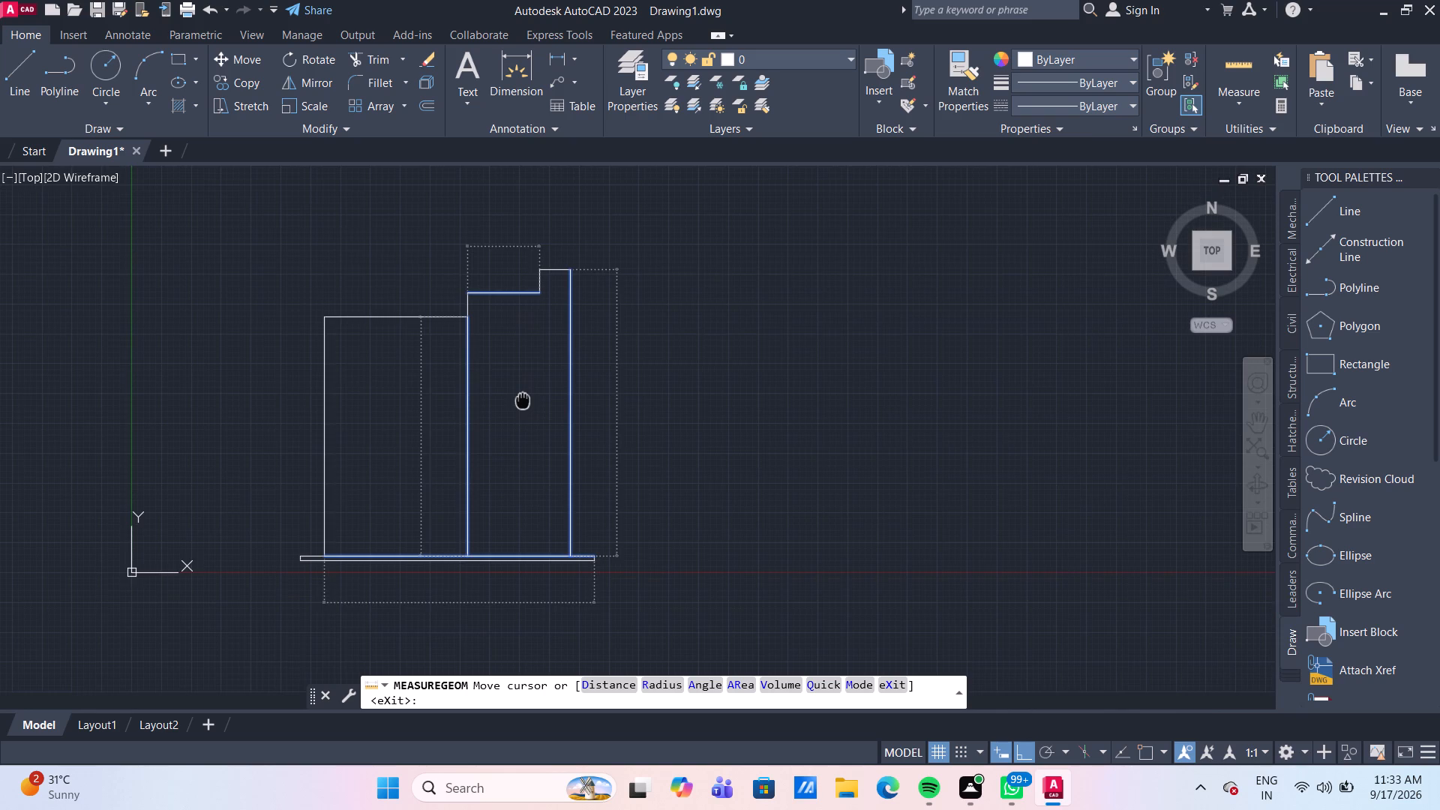
pyautogui.scroll(-1, 523, 399)
pyautogui.scroll(1, 523, 399)
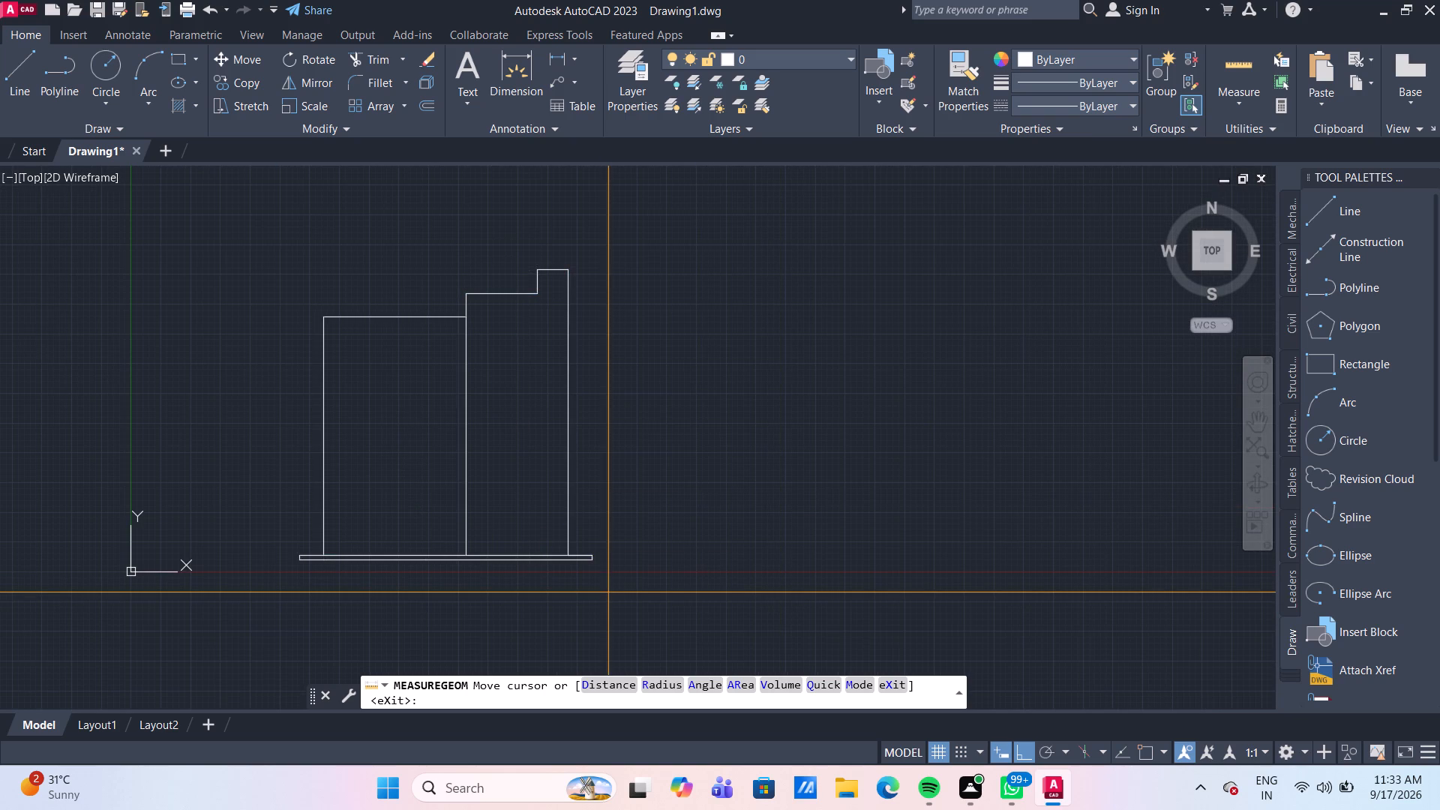
pyautogui.press('Escape')
# Stretch the outline's right vertical line, with the base's right end, 15 mm to the left.
pyautogui.moveTo(628, 584); pyautogui.dragTo(620, 574)
pyautogui.click(557, 243)
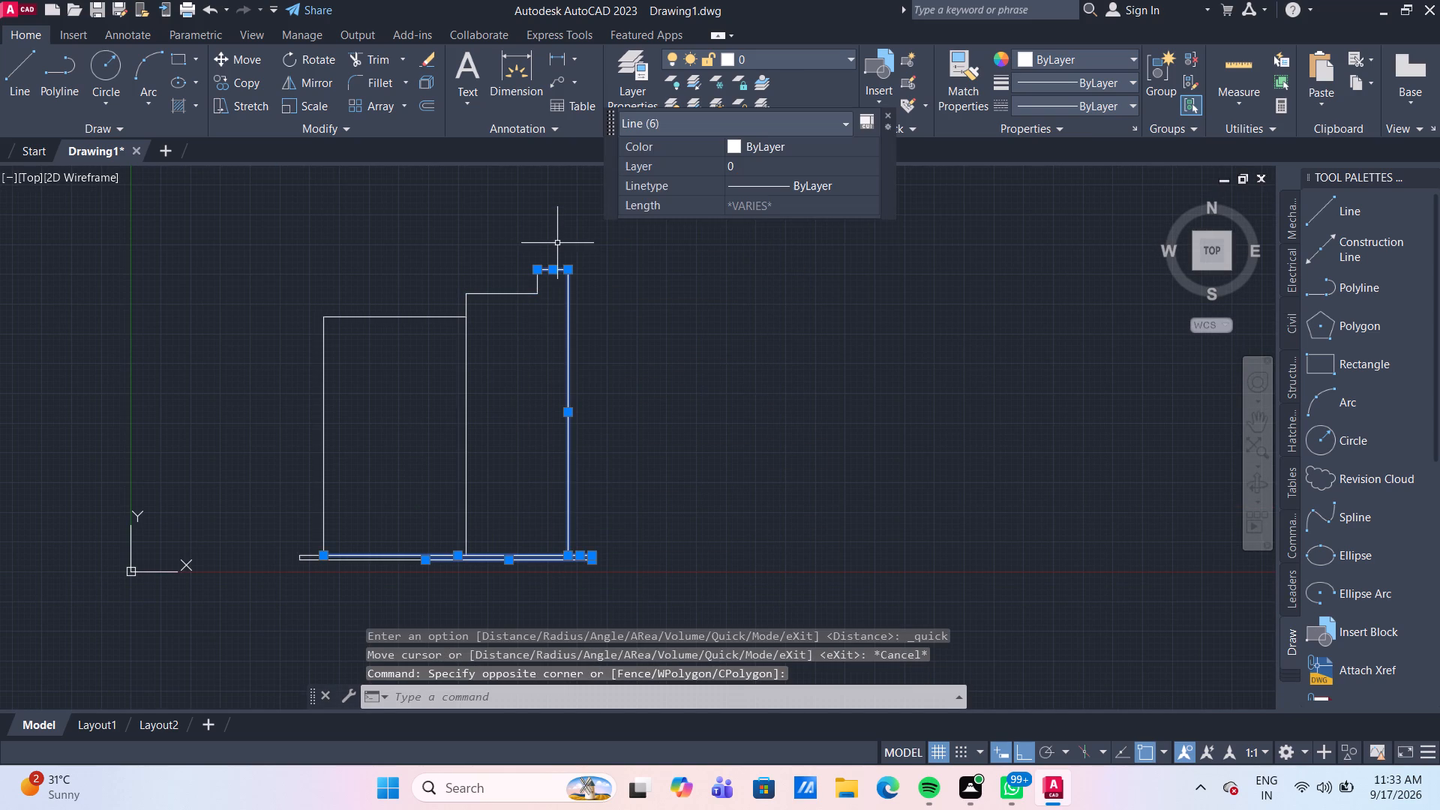
pyautogui.click(247, 107)
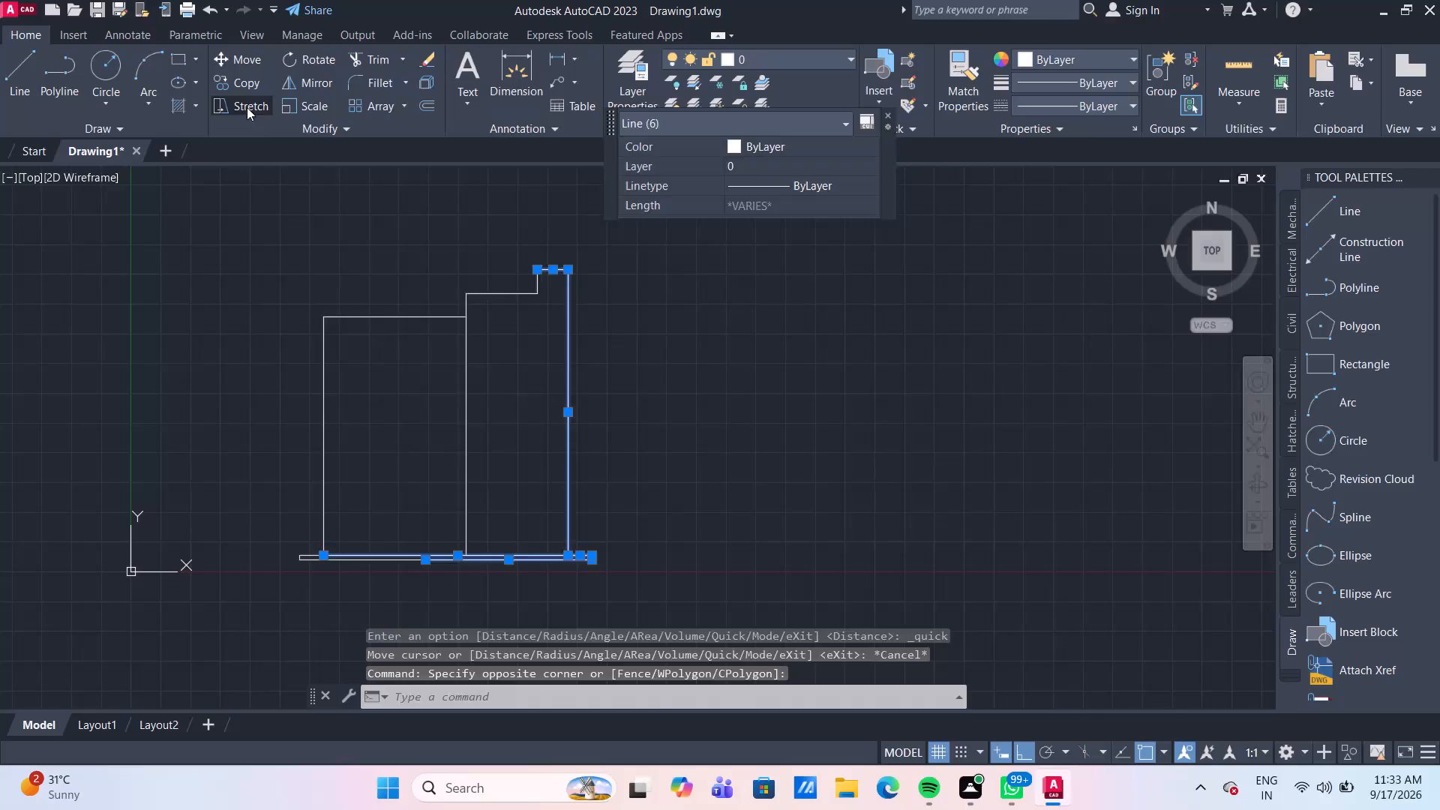
pyautogui.scroll(2, 537, 556)
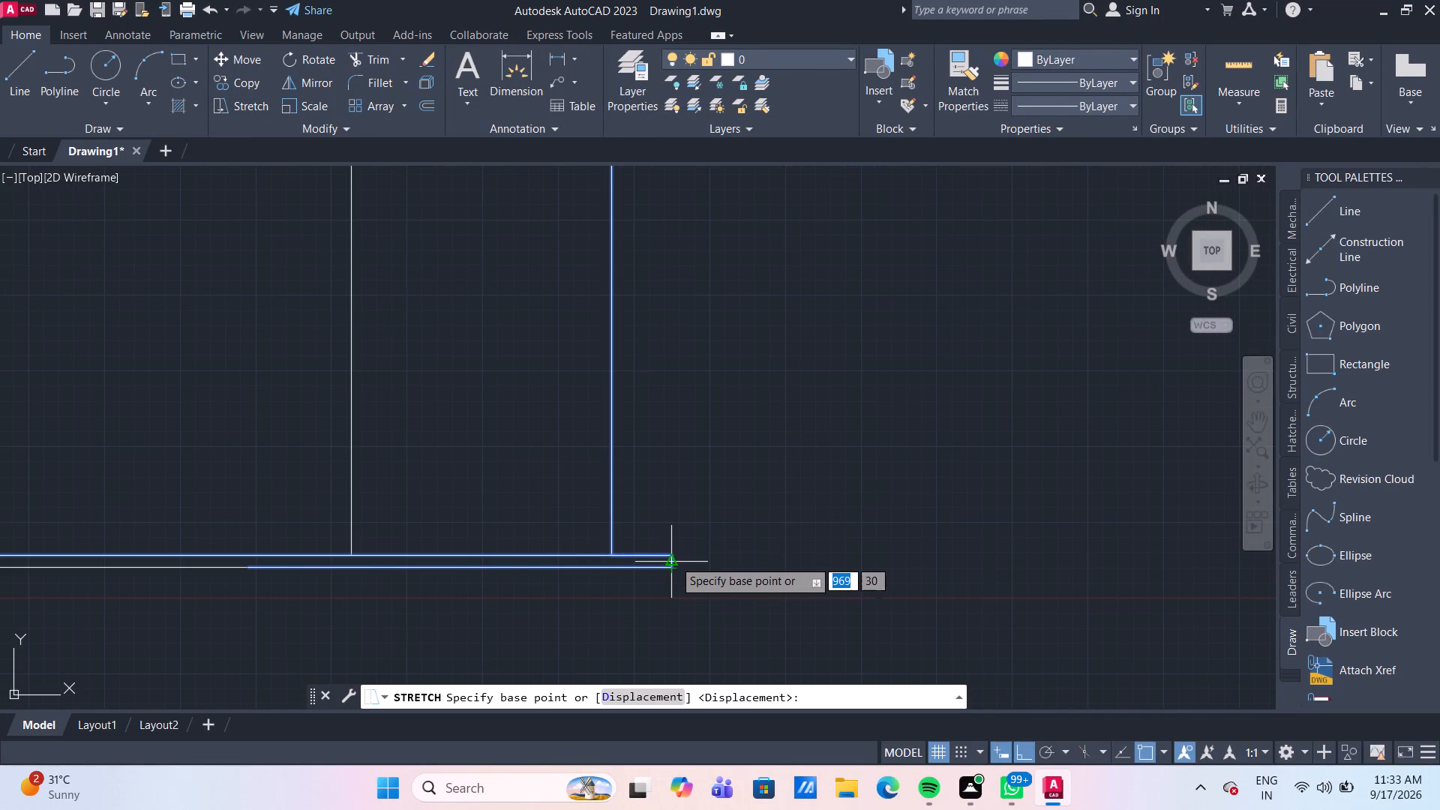
pyautogui.scroll(2, 670, 560)
pyautogui.click(672, 548)
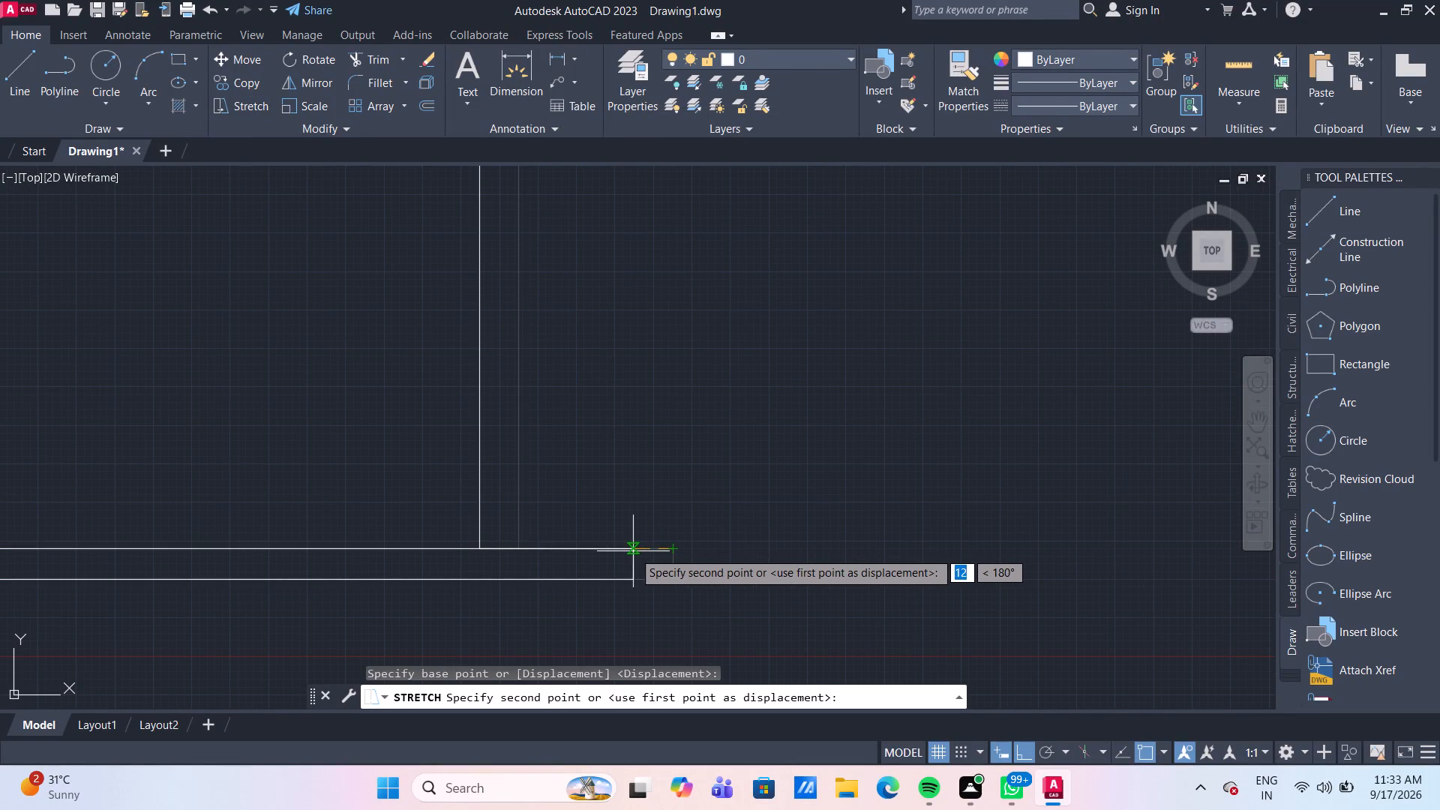
pyautogui.write('150')
pyautogui.press('BackSpace')
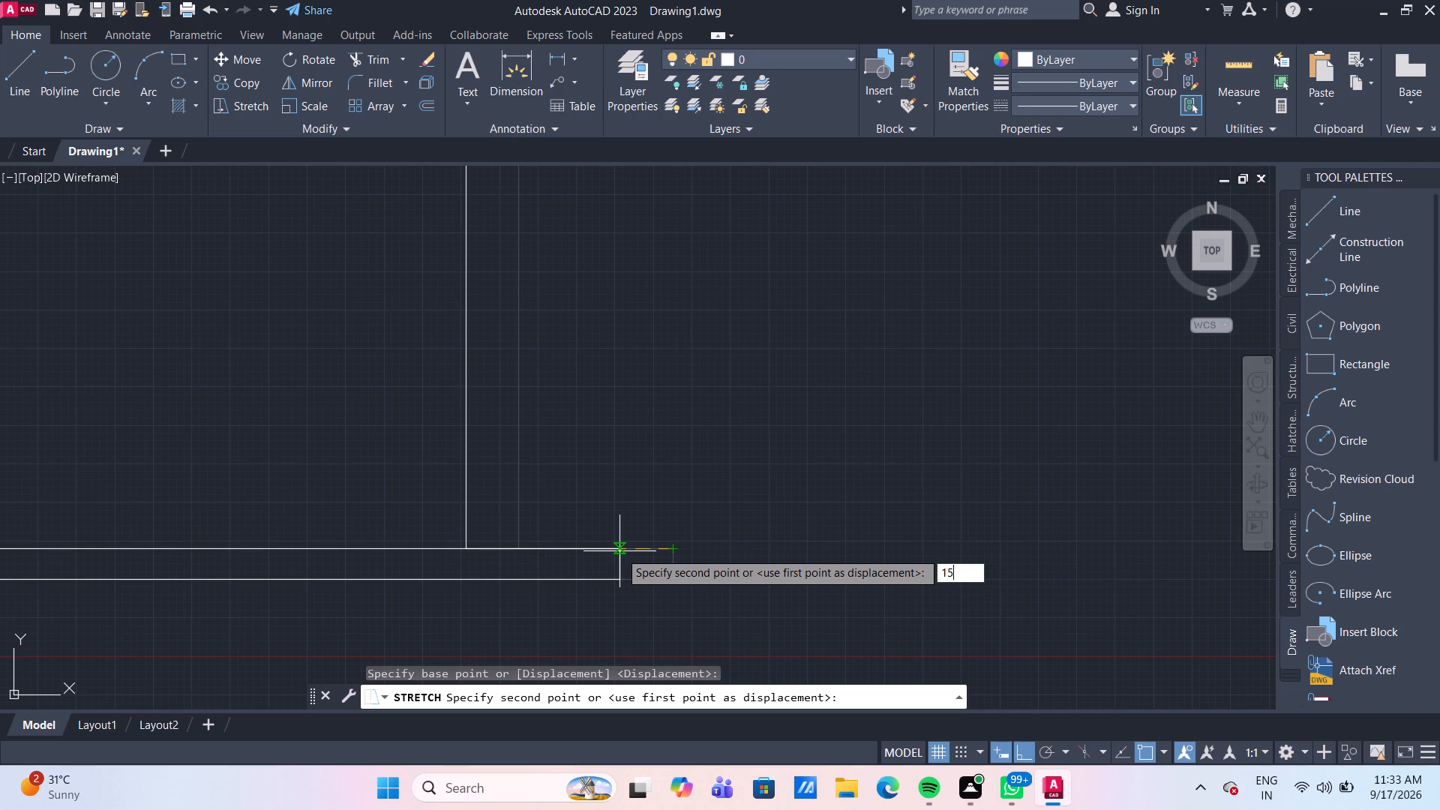
pyautogui.press('Return')
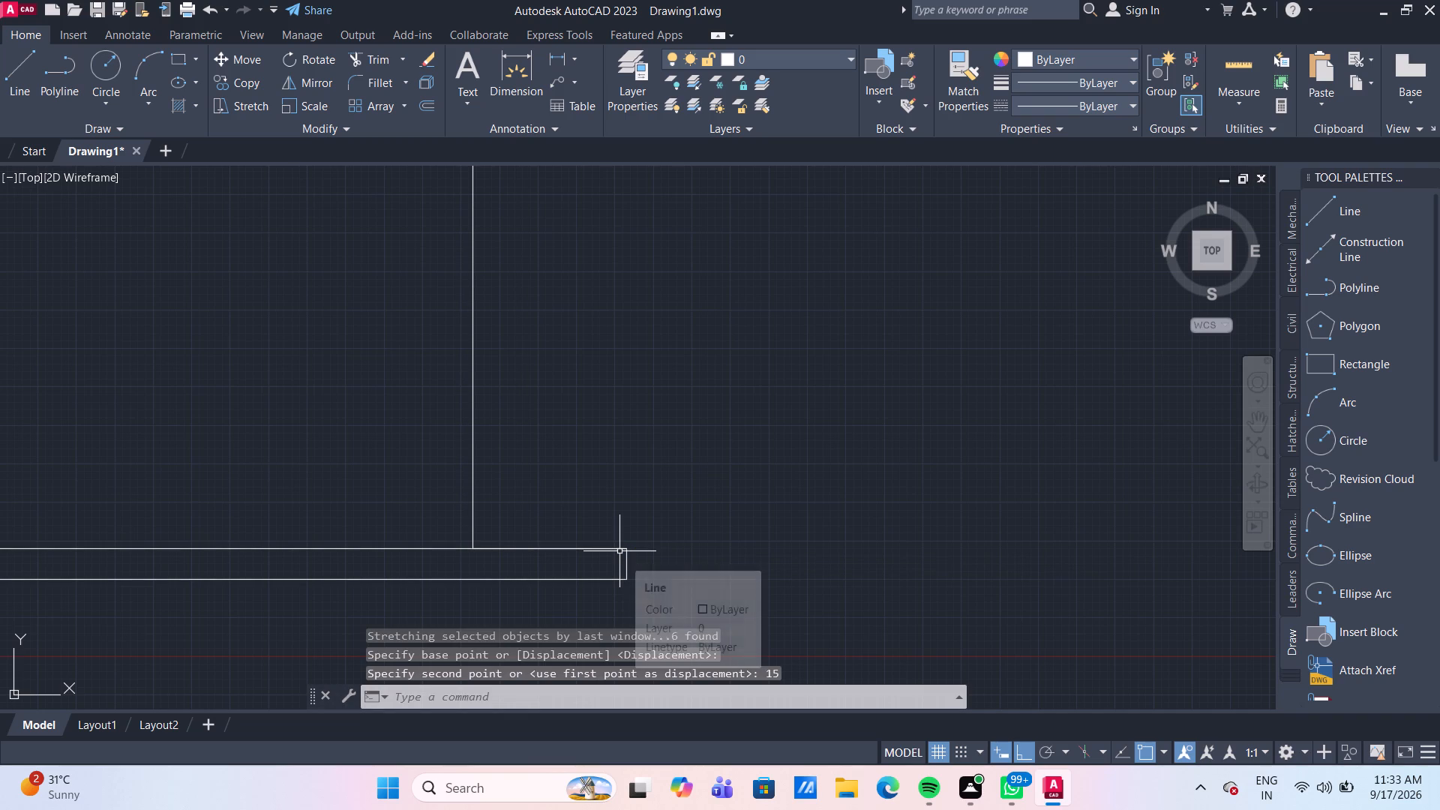
# Measure the widths and heights of the outline's sections on both sides of the divider.
pyautogui.scroll(-4, 553, 334)
pyautogui.moveTo(640, 252); pyautogui.dragTo(662, 400, button='middle')
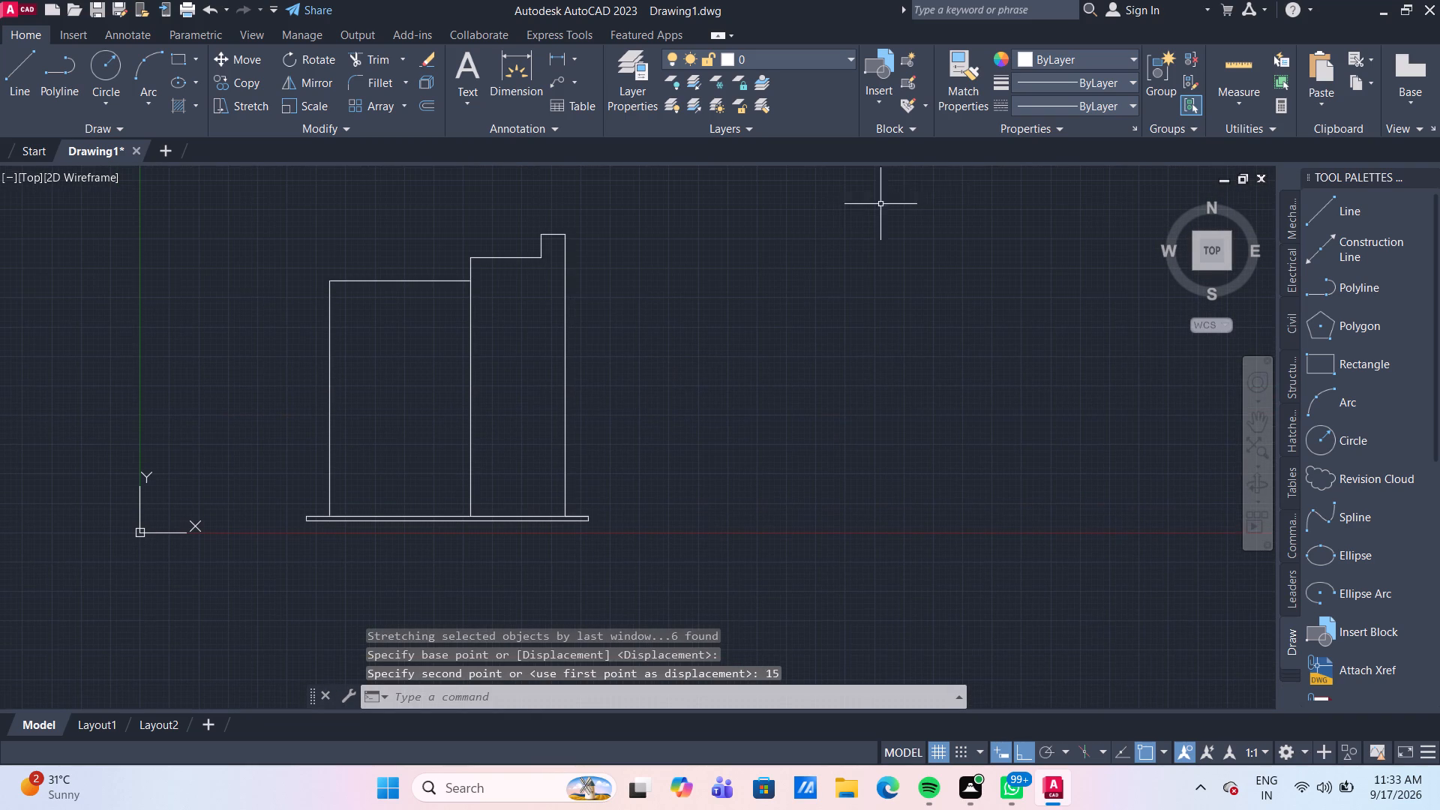
pyautogui.click(1227, 51)
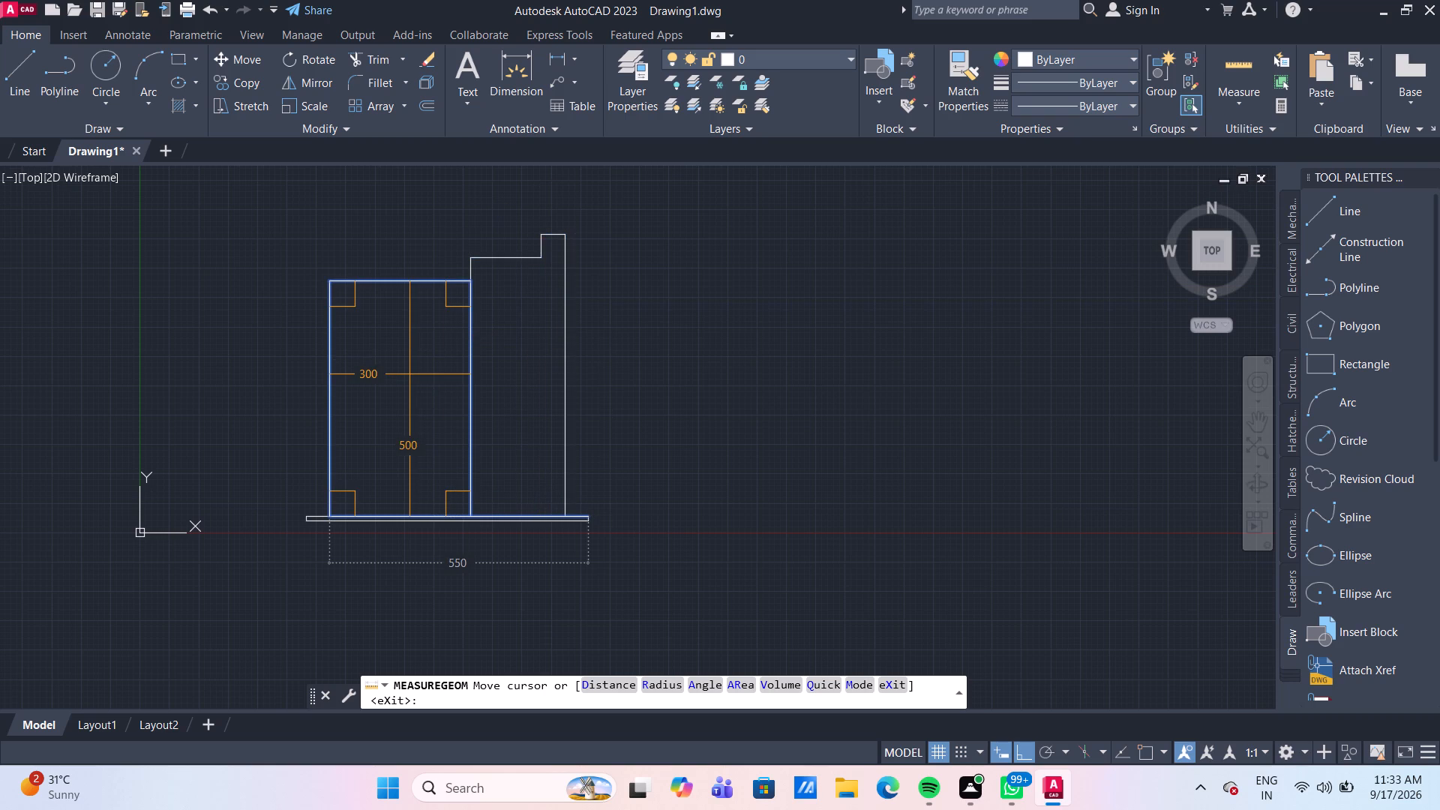
pyautogui.press('Escape')
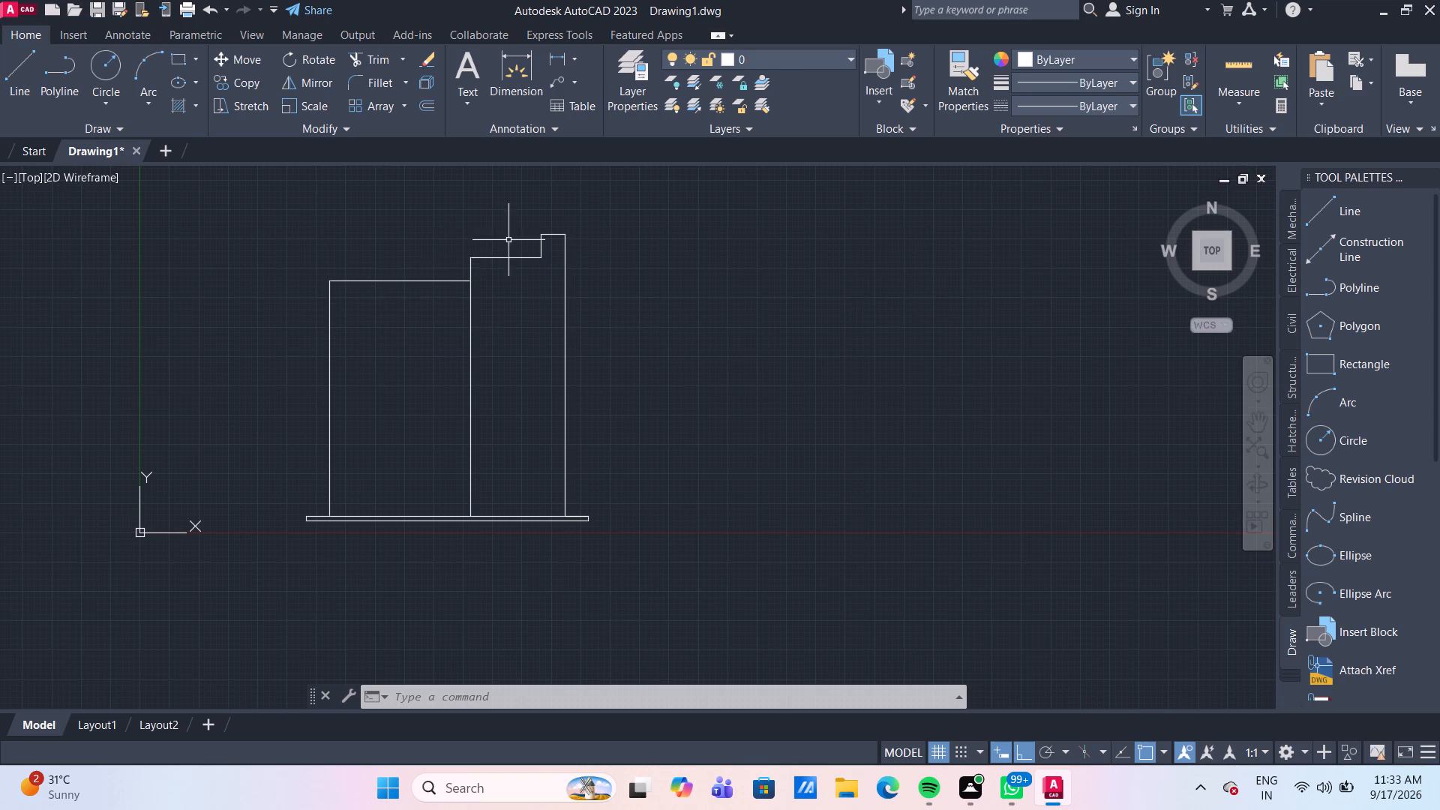
# Modify the Standard dimension style so its linear dimensions use a precision of 0.
pyautogui.scroll(2, 513, 240)
pyautogui.moveTo(525, 241); pyautogui.dragTo(532, 246, button='middle')
pyautogui.moveTo(349, 307); pyautogui.dragTo(358, 305, button='middle')
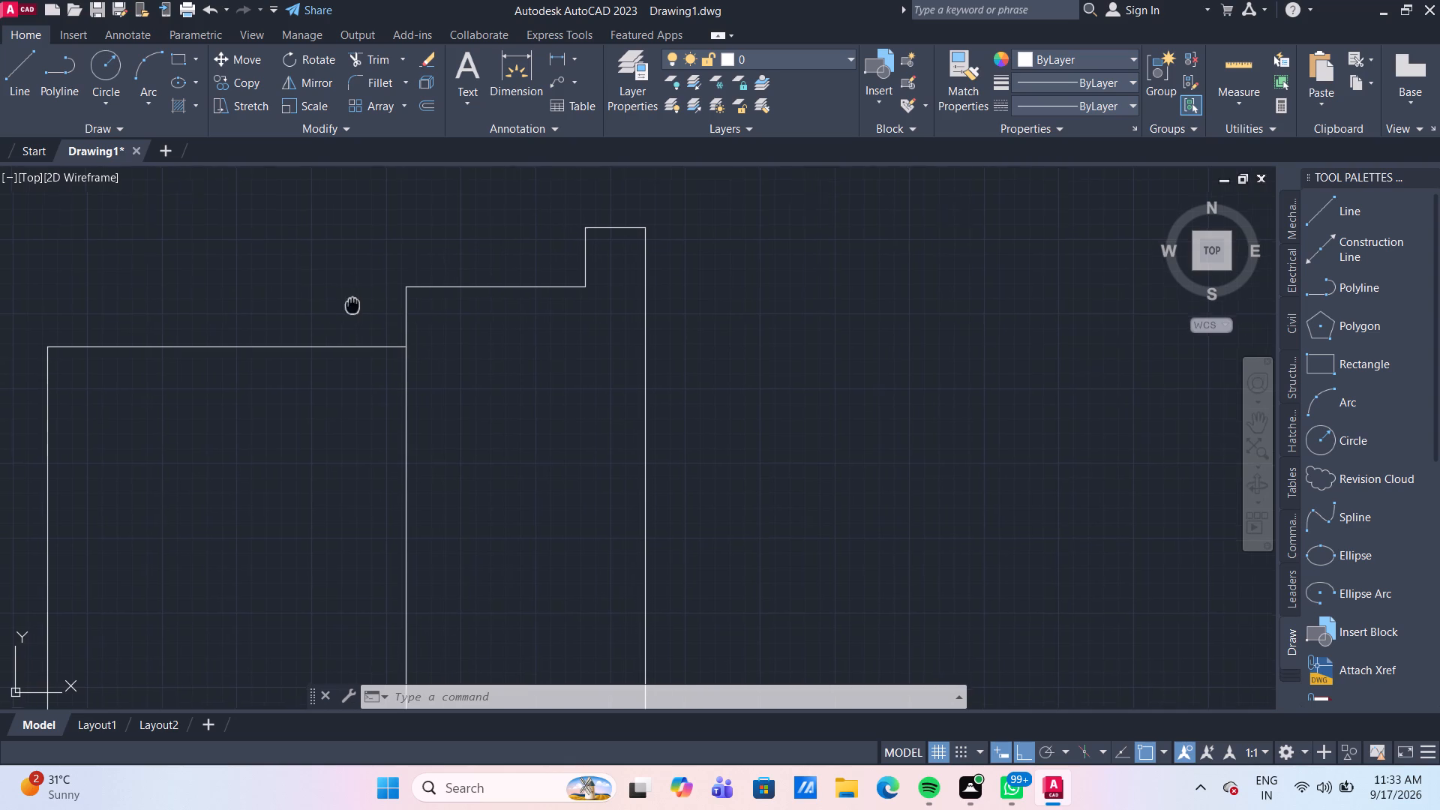
pyautogui.moveTo(358, 305); pyautogui.dragTo(377, 308, button='middle')
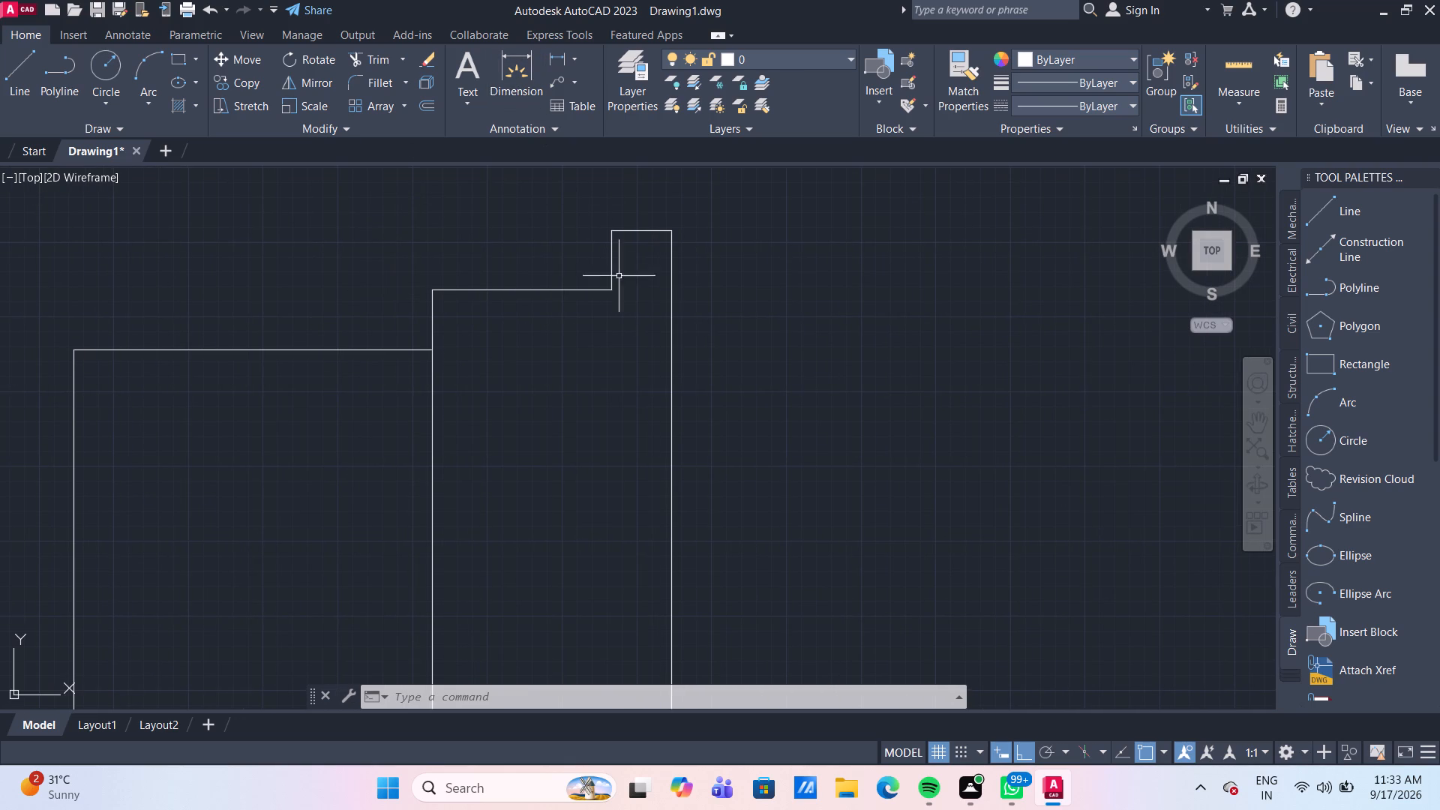
pyautogui.press('d')
pyautogui.press('Return')
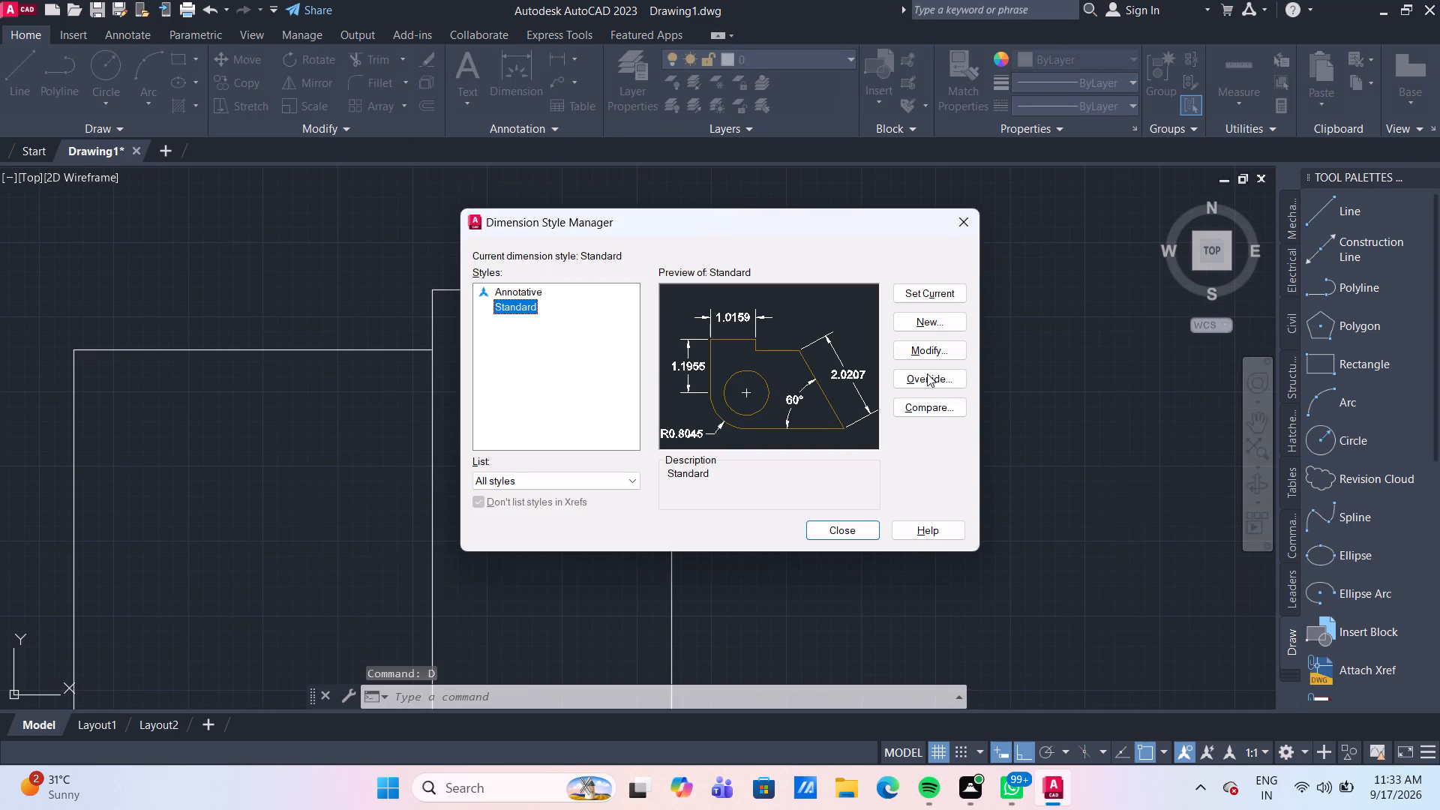
pyautogui.click(925, 355)
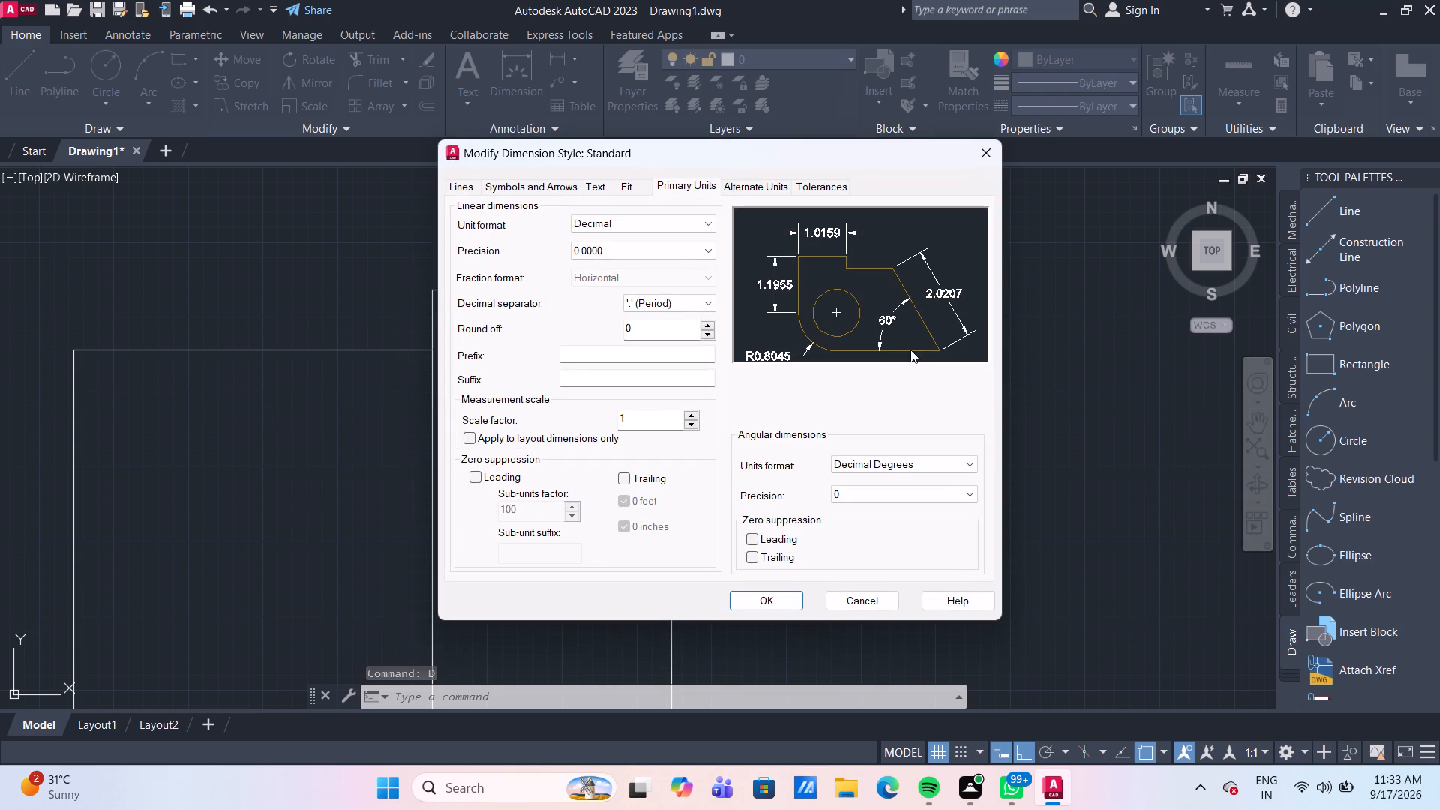
pyautogui.click(641, 253)
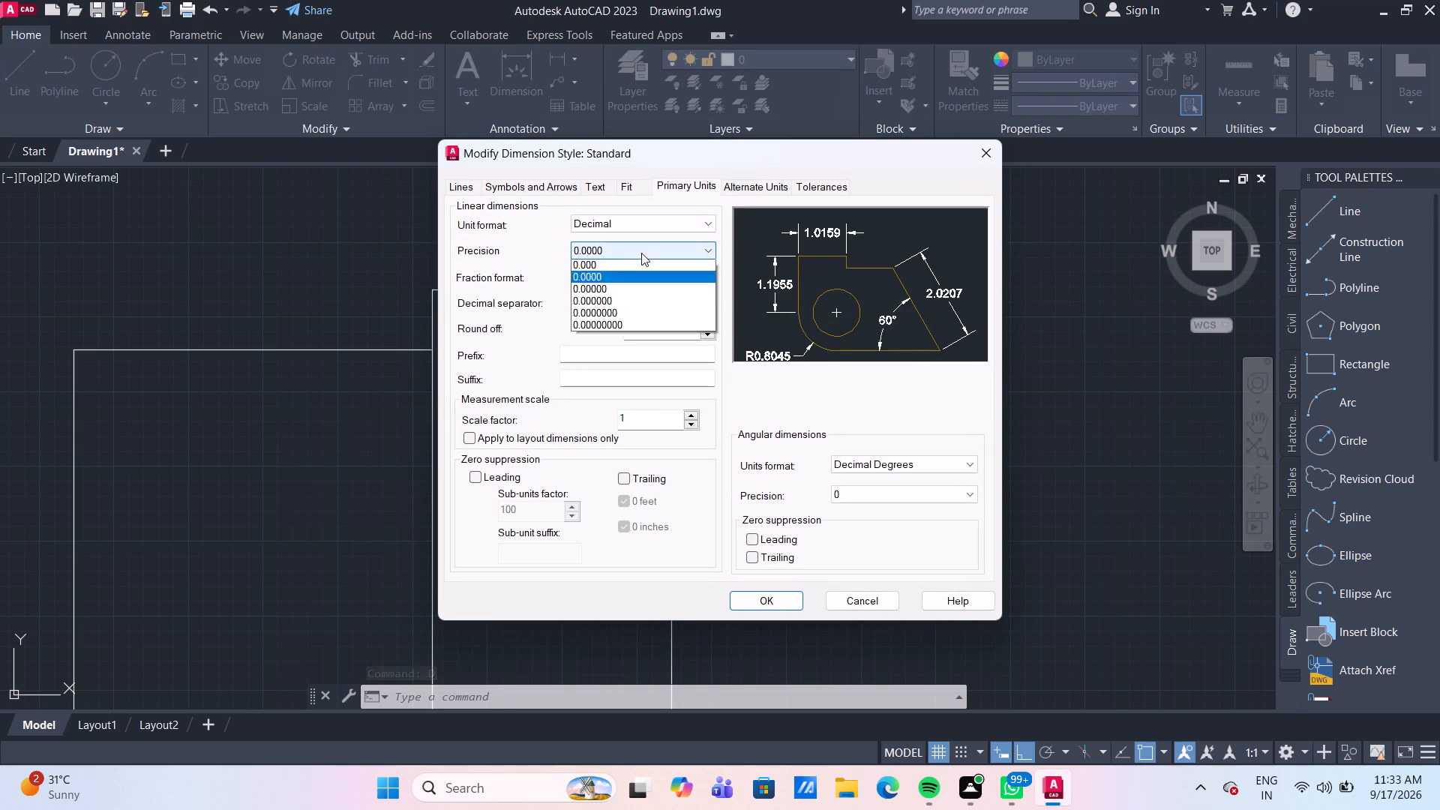
pyautogui.click(634, 268)
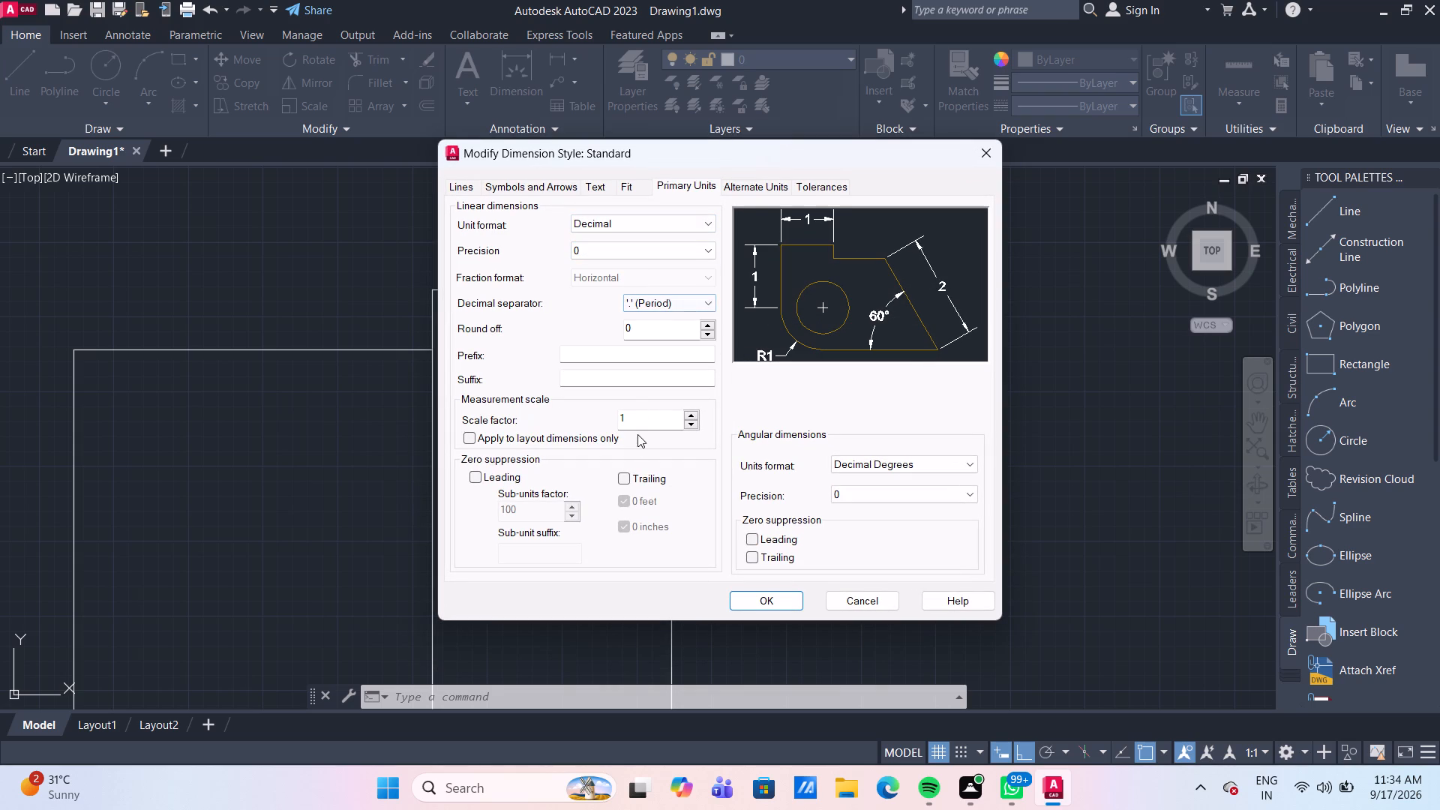
# Set the style's extension lines to a 5 mm offset from origin and 2 mm extension beyond the dimension lines.
pyautogui.click(508, 183)
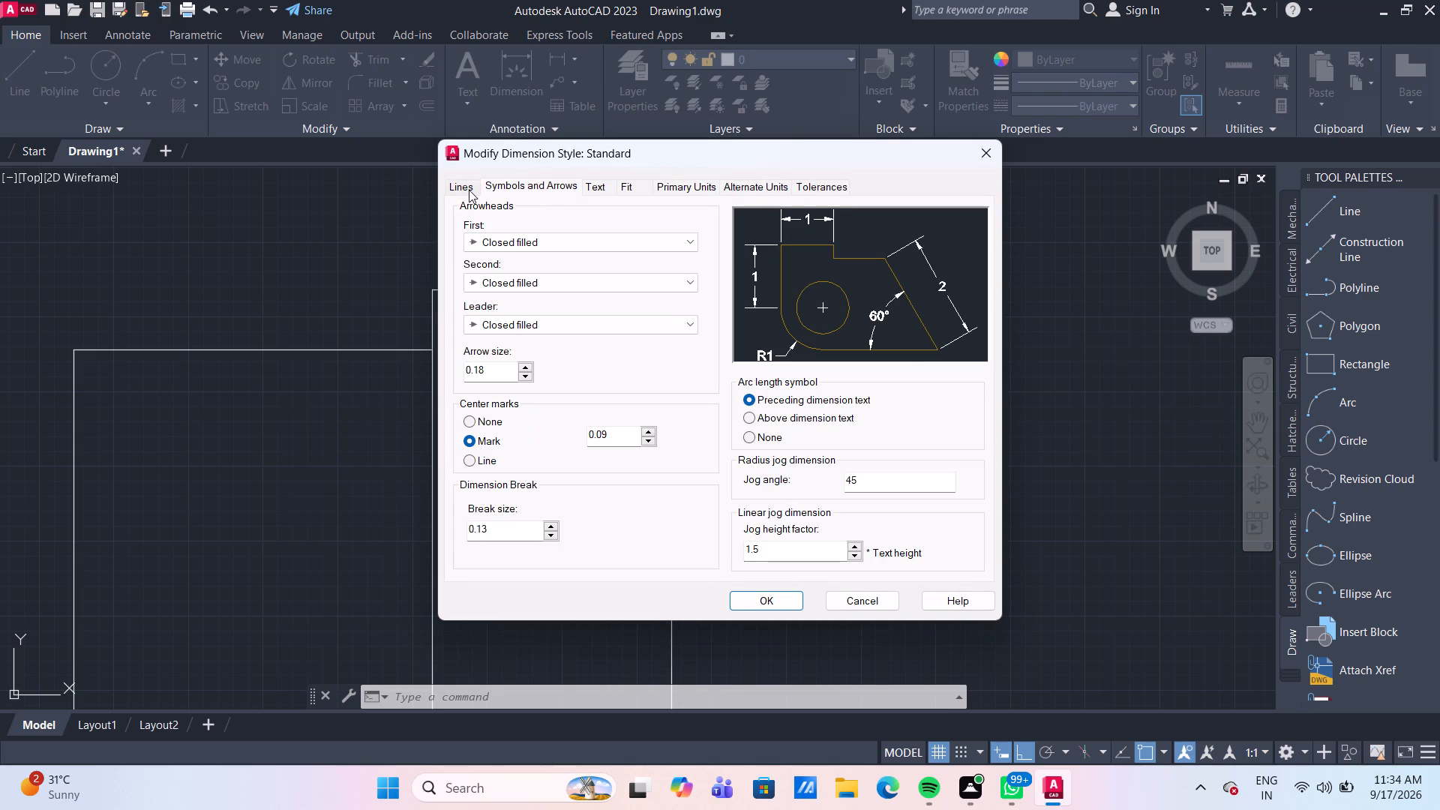
pyautogui.click(469, 190)
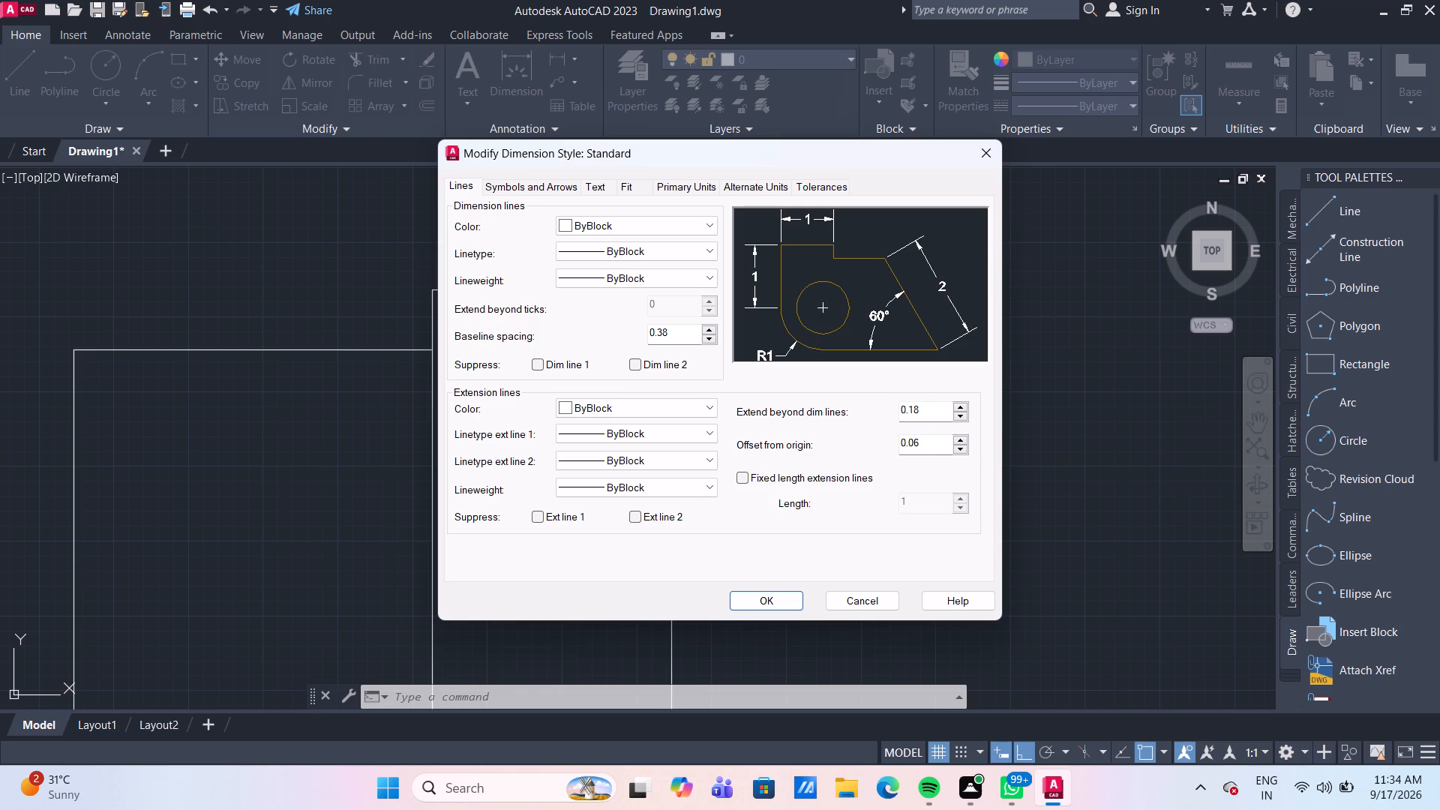
pyautogui.moveTo(929, 448); pyautogui.dragTo(862, 437)
pyautogui.press('5')
pyautogui.press('Return')
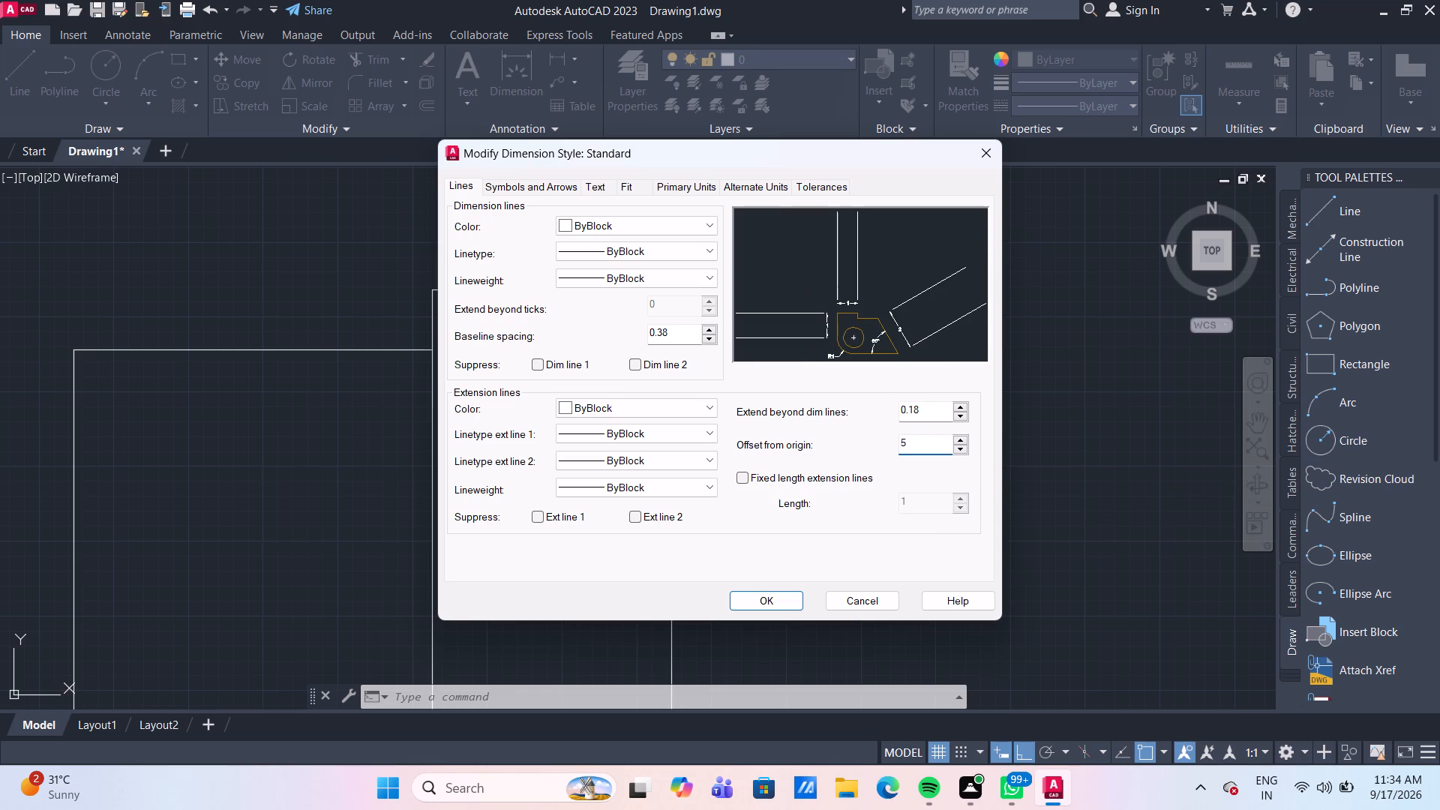
pyautogui.moveTo(930, 411); pyautogui.dragTo(864, 410)
pyautogui.press('2')
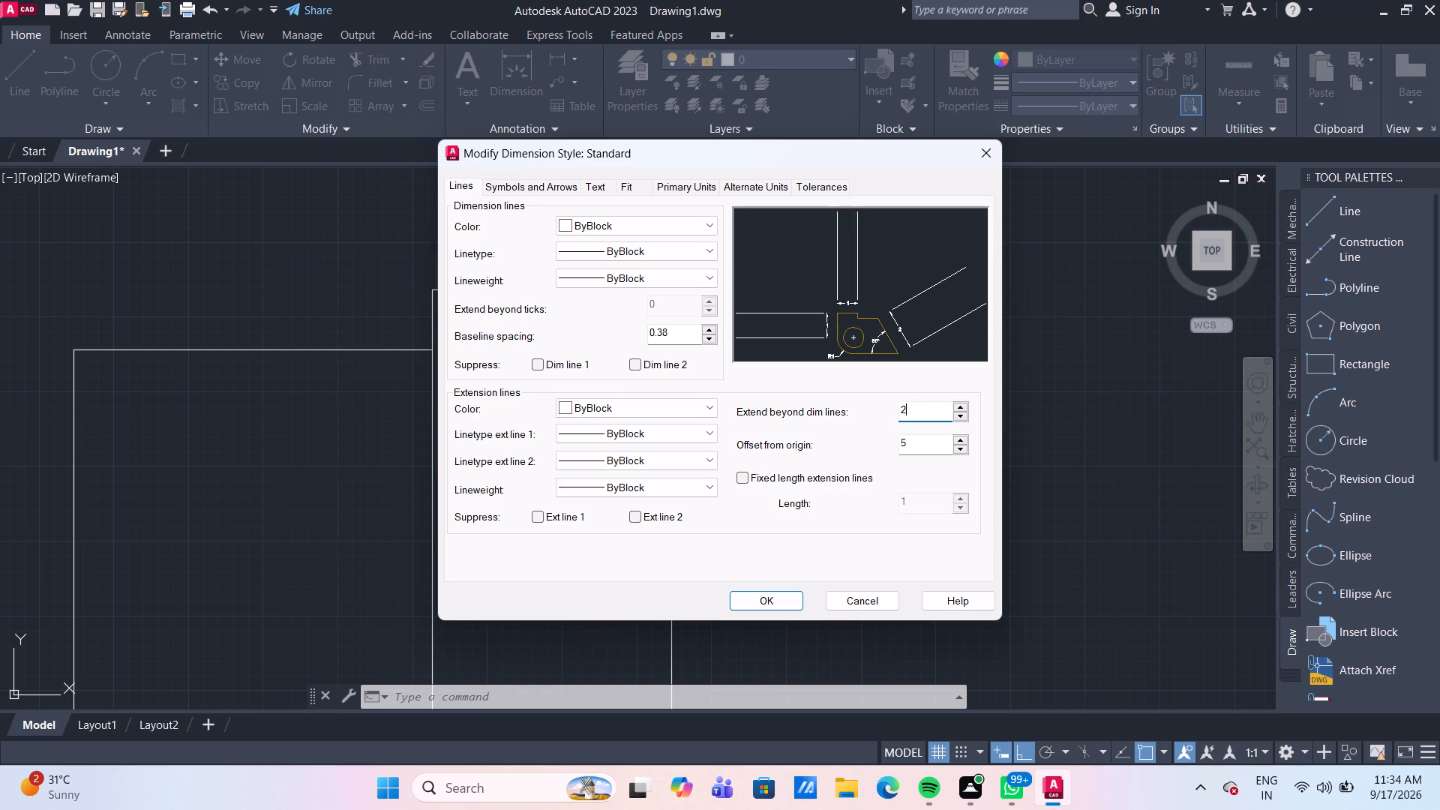
pyautogui.press('Return')
pyautogui.press('BackSpace')
# Set the dimension style's text height to 10 and its text offset from the dimension line to 2.
pyautogui.click(593, 185)
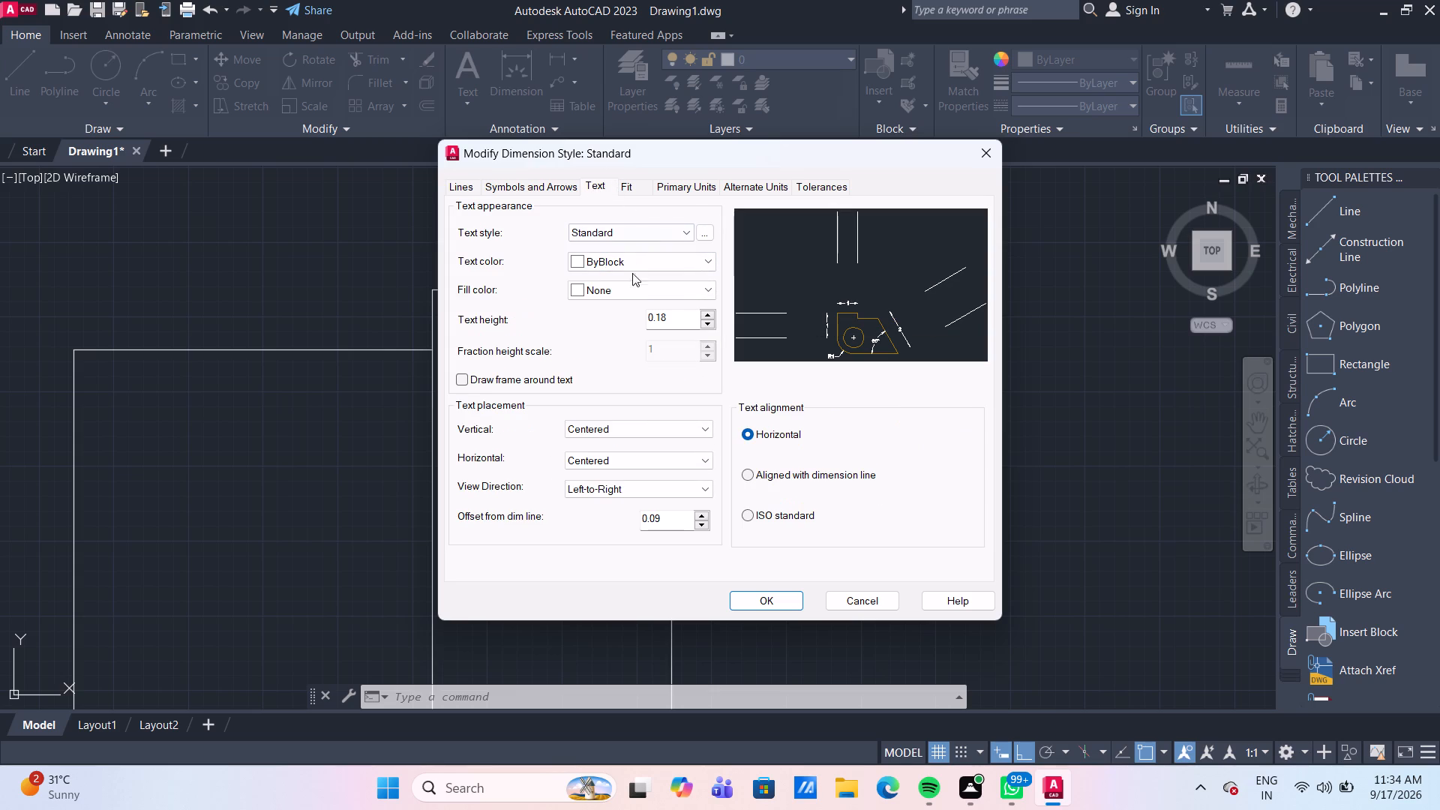
pyautogui.moveTo(676, 322); pyautogui.dragTo(610, 312)
pyautogui.write('10')
pyautogui.press('Return')
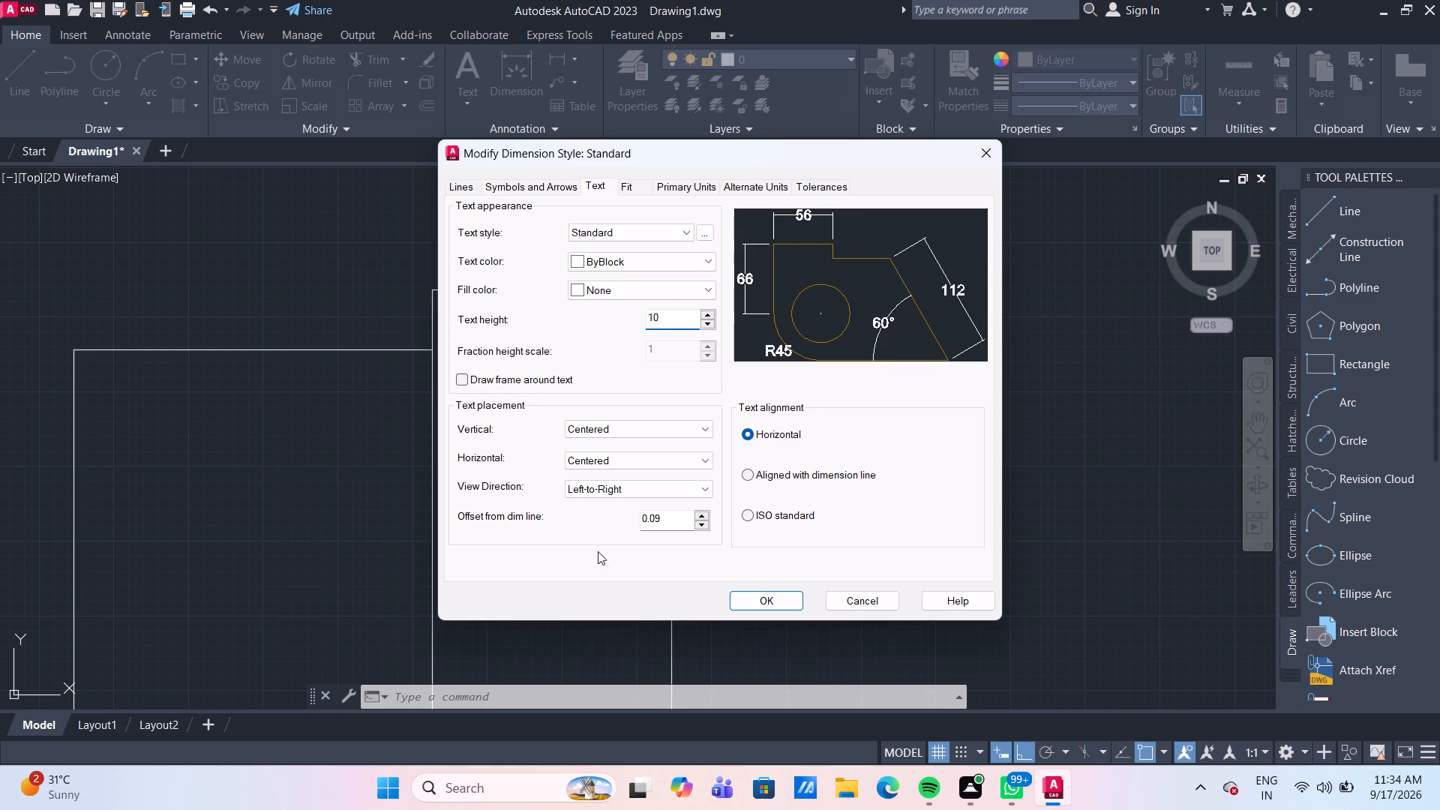
pyautogui.moveTo(683, 515); pyautogui.dragTo(643, 512)
pyautogui.moveTo(643, 512); pyautogui.dragTo(627, 520)
pyautogui.press('2')
pyautogui.press('Return')
# Review the style's primary units and fit settings, apply the modifications, and make Standard the current dimension style.
pyautogui.click(672, 193)
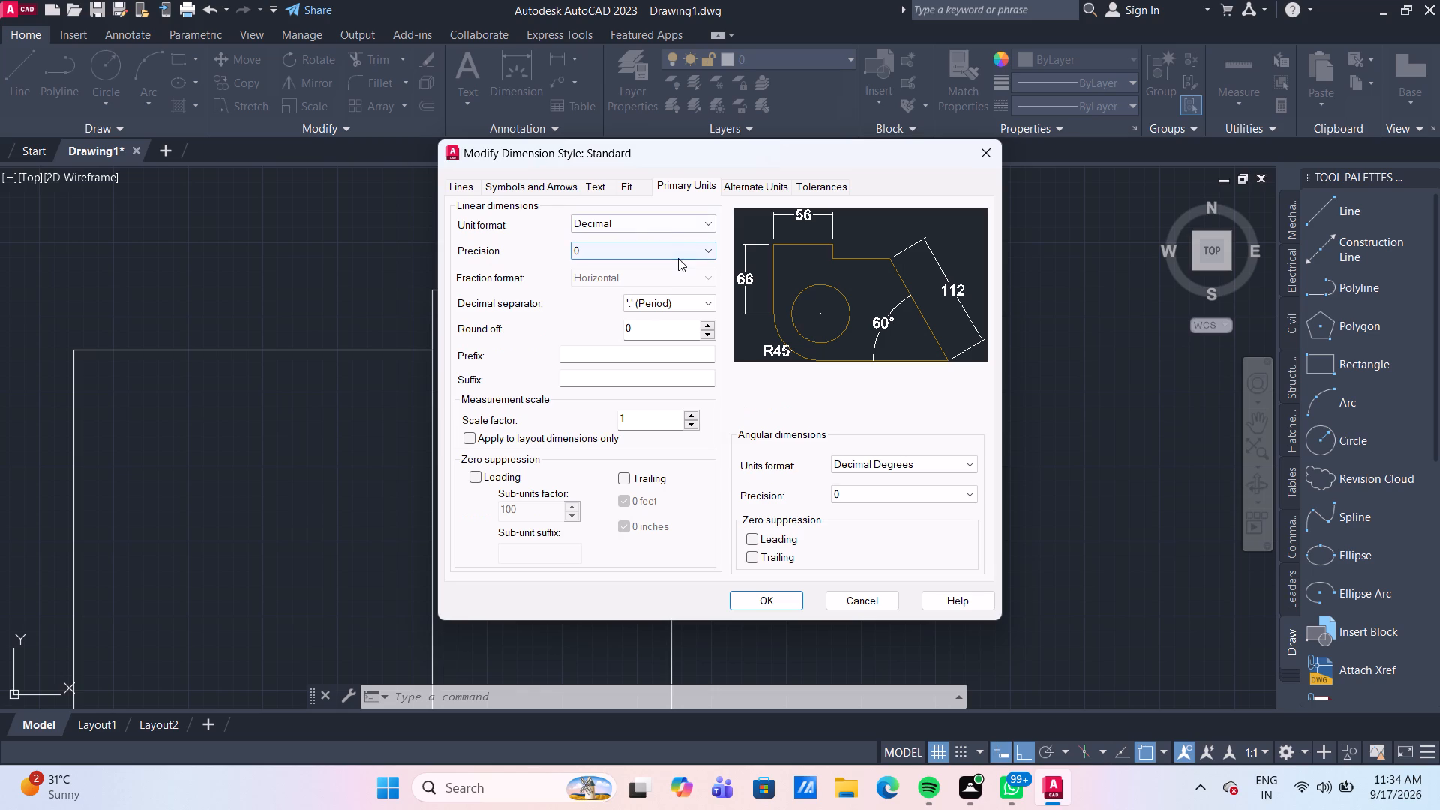
pyautogui.click(640, 184)
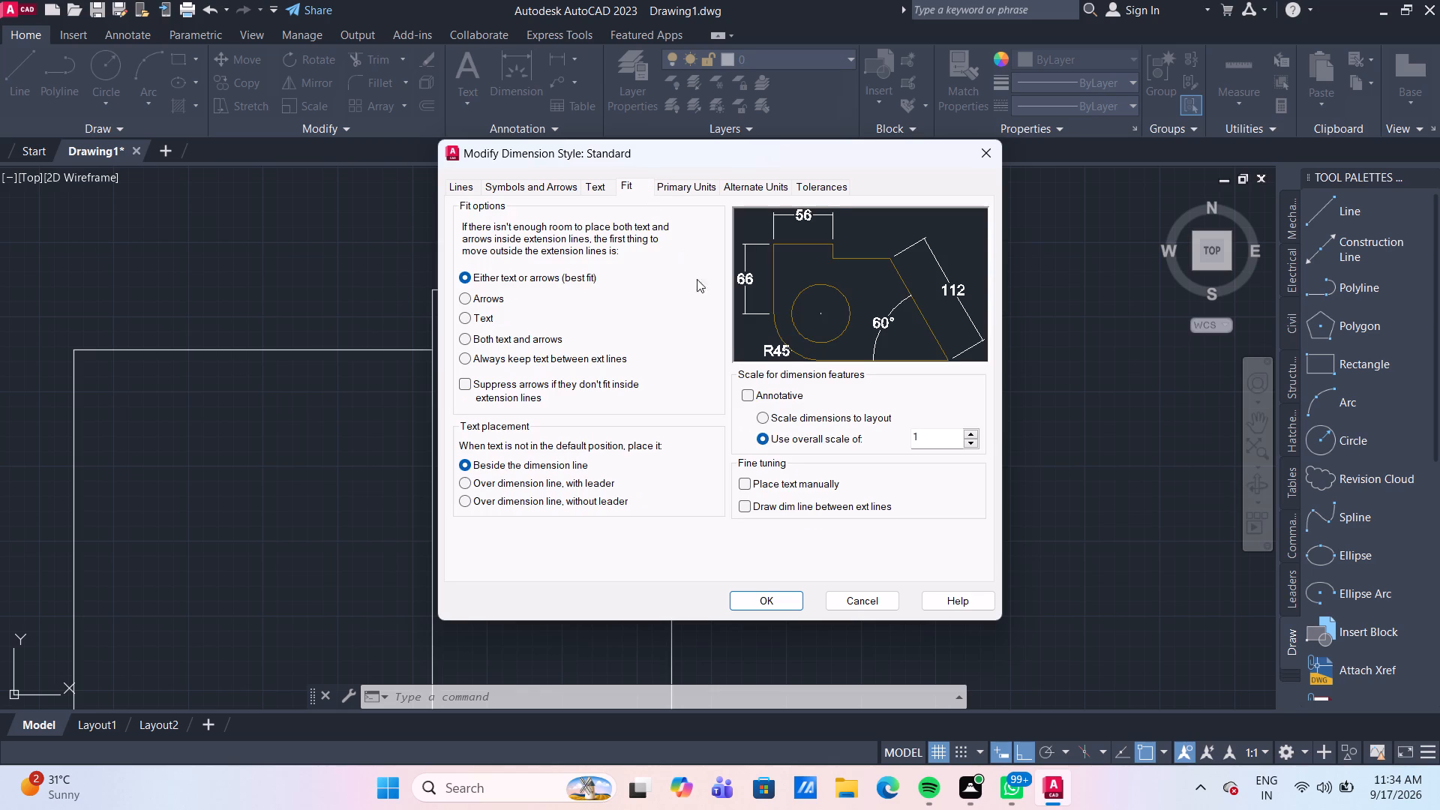
pyautogui.click(757, 599)
pyautogui.click(941, 289)
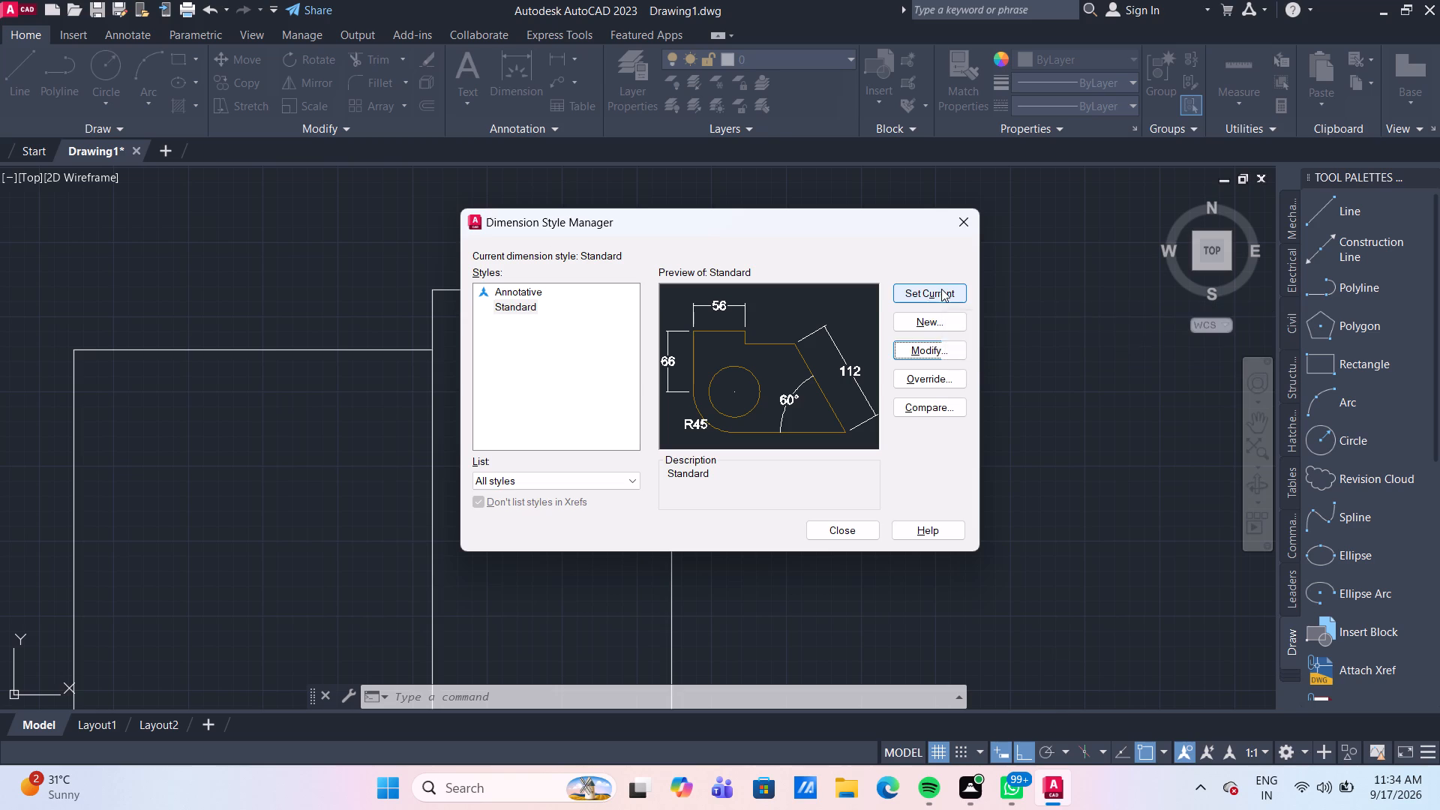
pyautogui.click(840, 528)
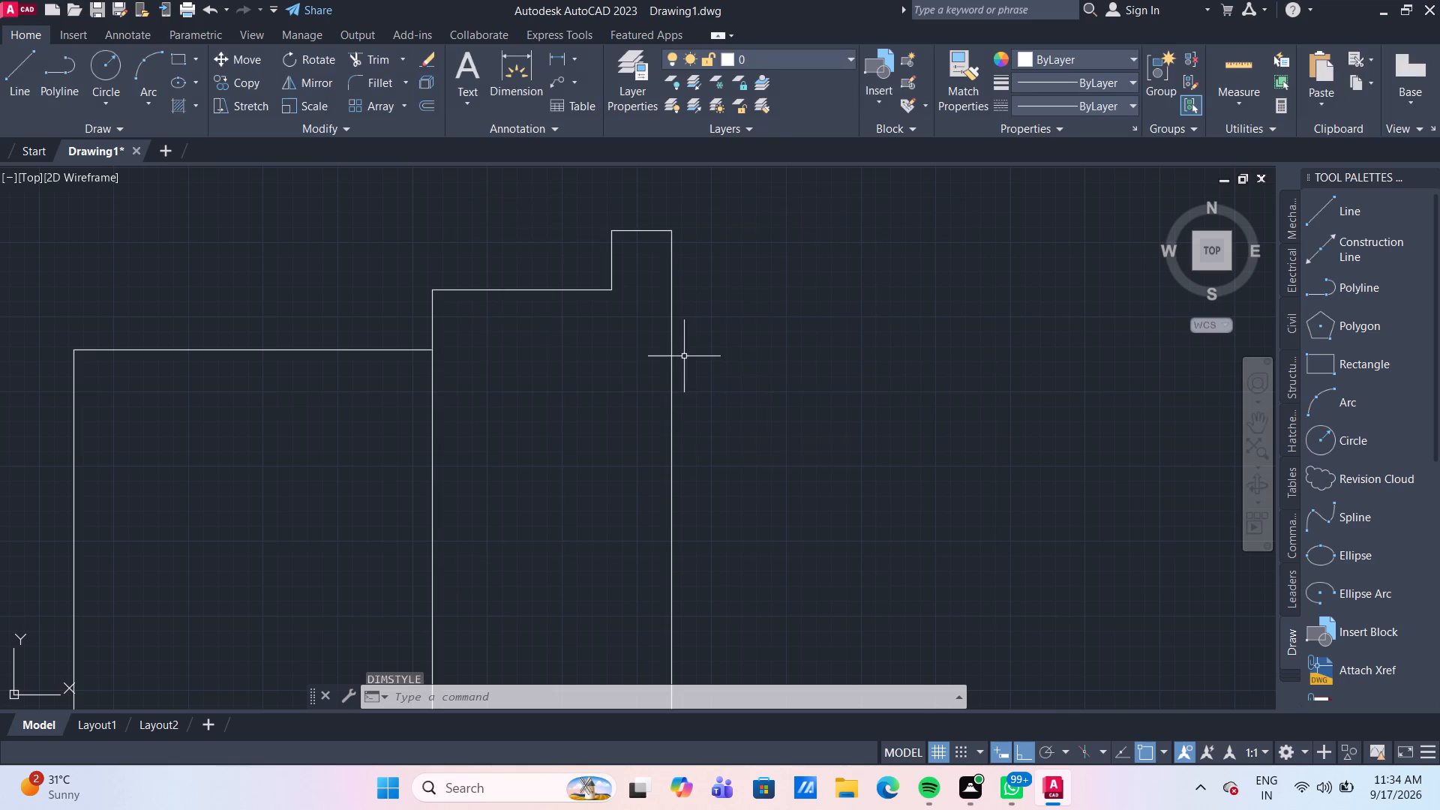
# Dimension the height of the vertical step above the divider, placing the dimension just to the left of the step.
pyautogui.click(505, 62)
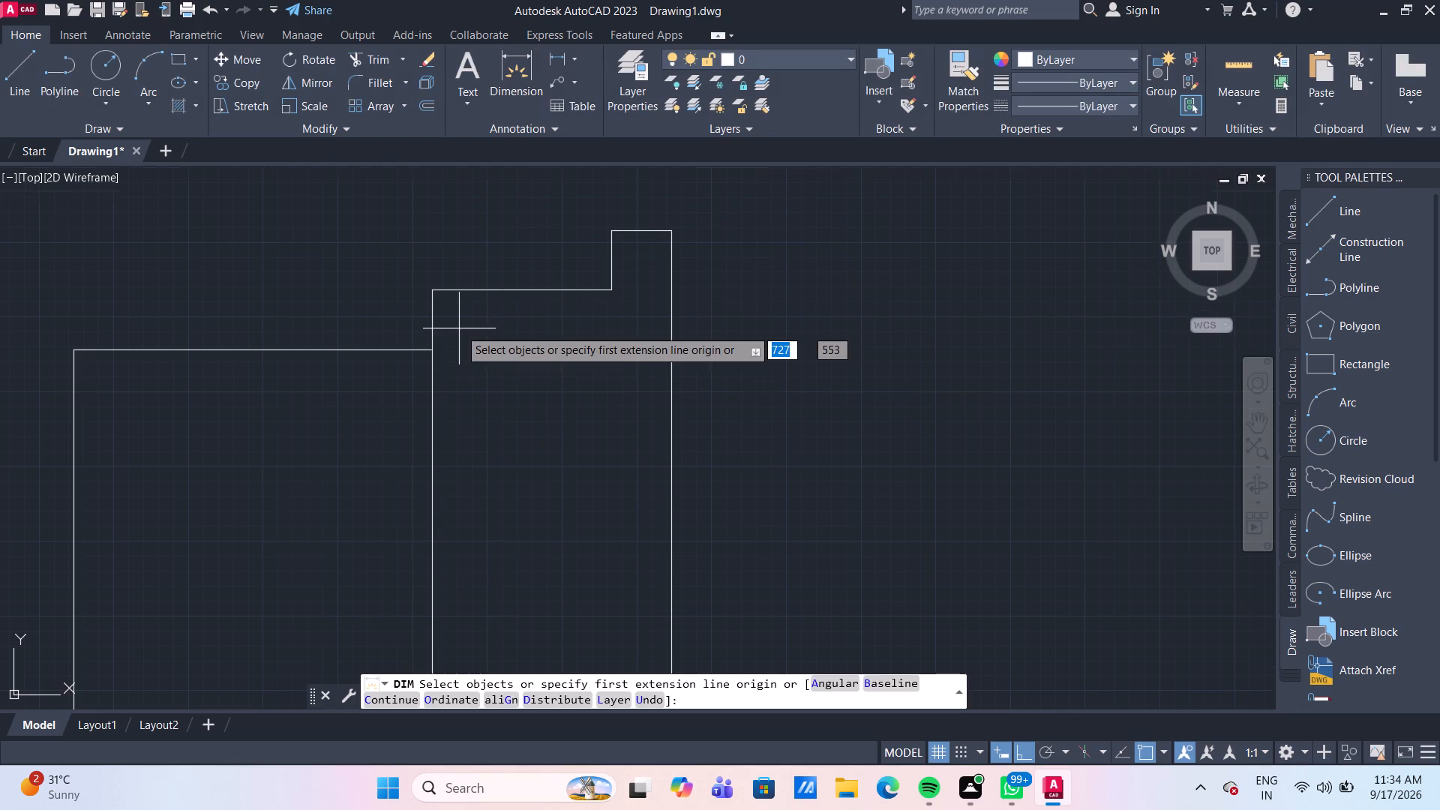
pyautogui.scroll(1, 459, 328)
pyautogui.click(415, 363)
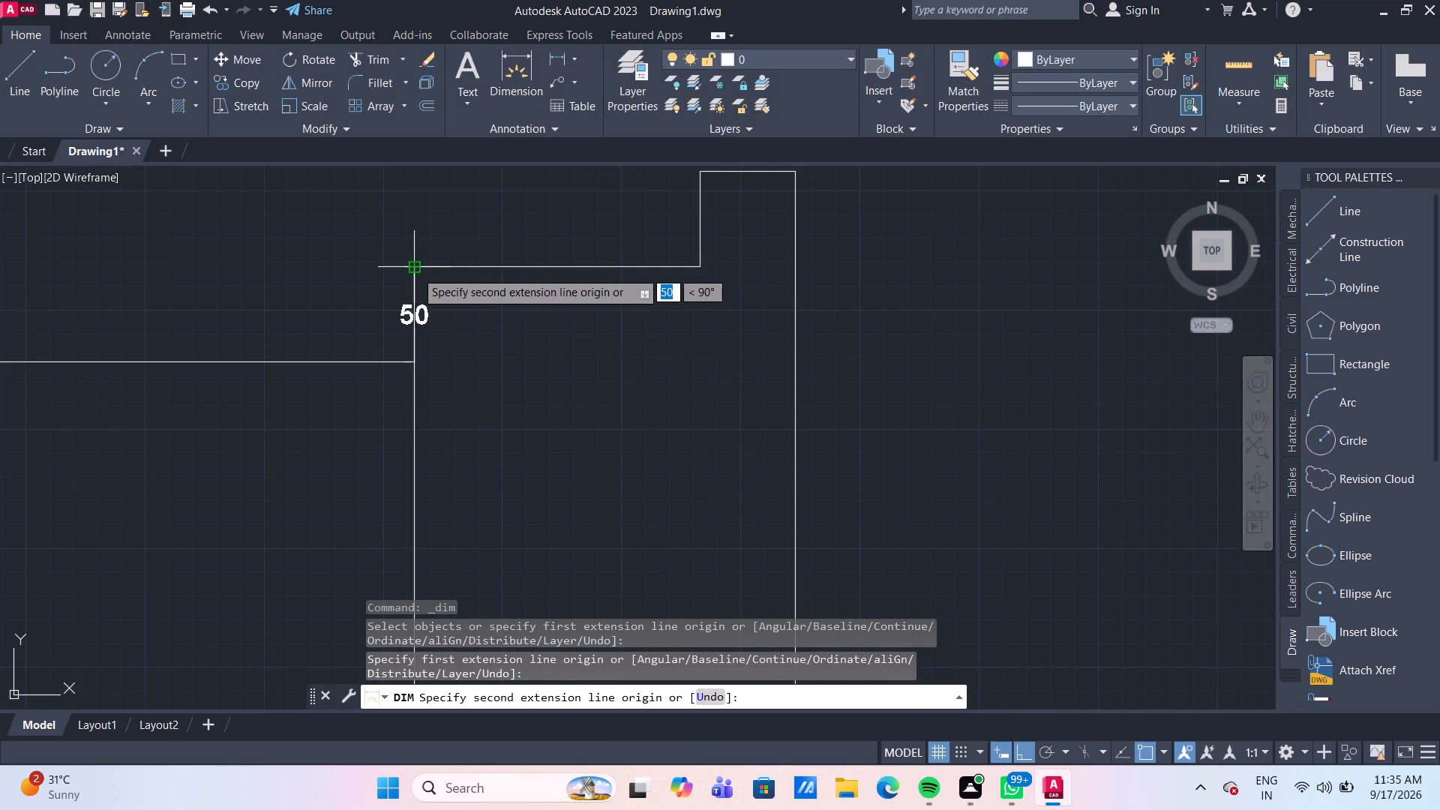
pyautogui.click(415, 271)
pyautogui.click(378, 261)
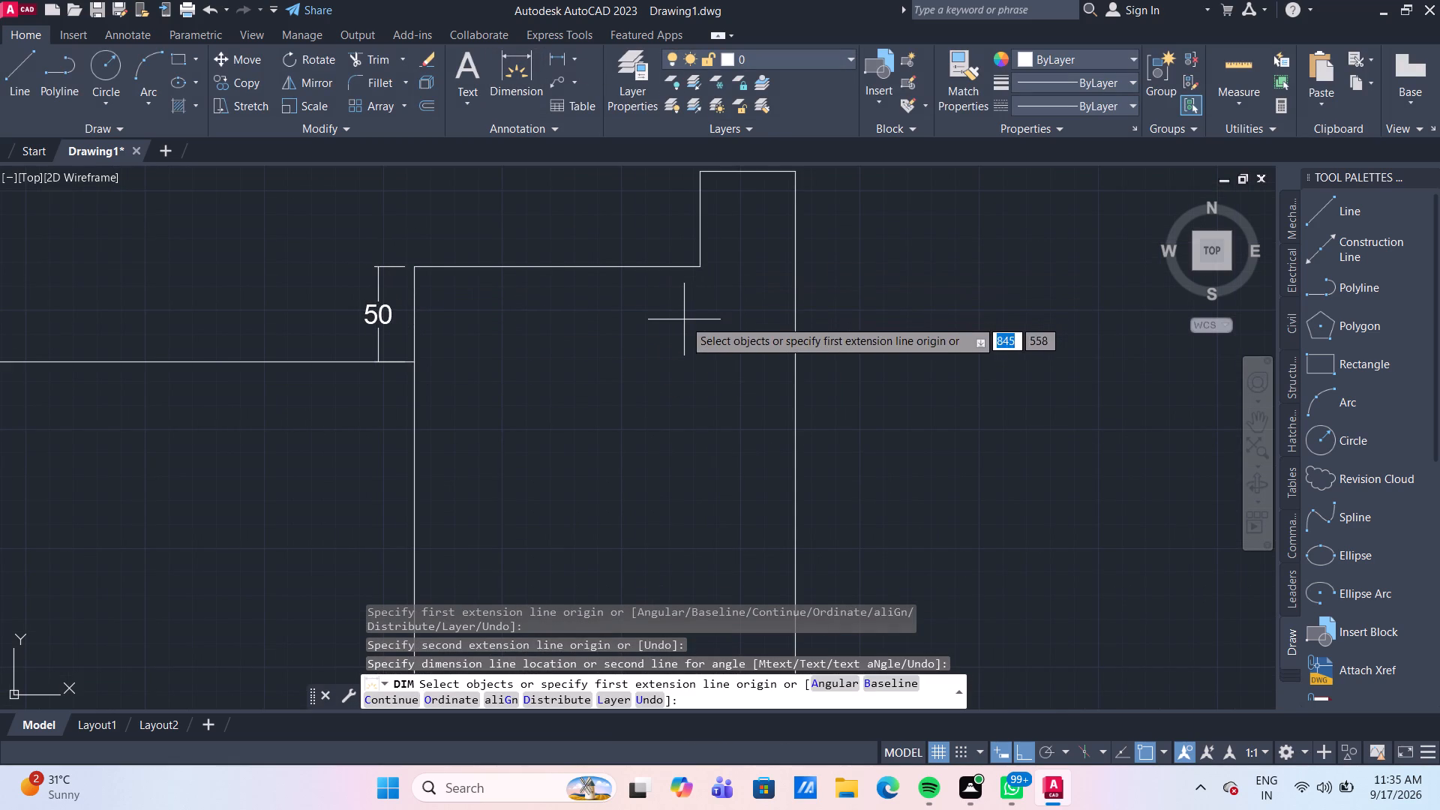
pyautogui.press('Escape')
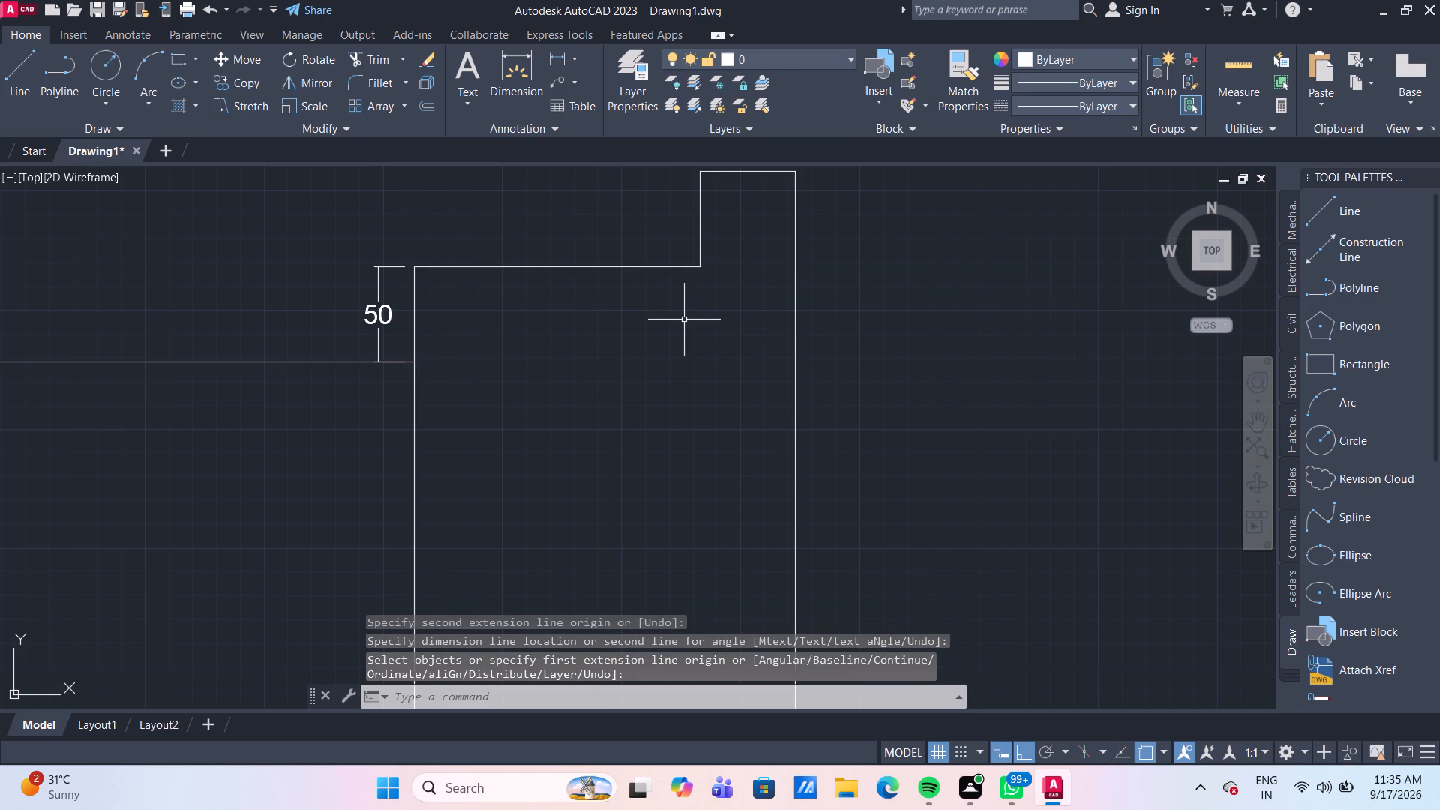
# Offset the top horizontal line of the section left of the divider 30 mm downward.
pyautogui.scroll(-1, 684, 319)
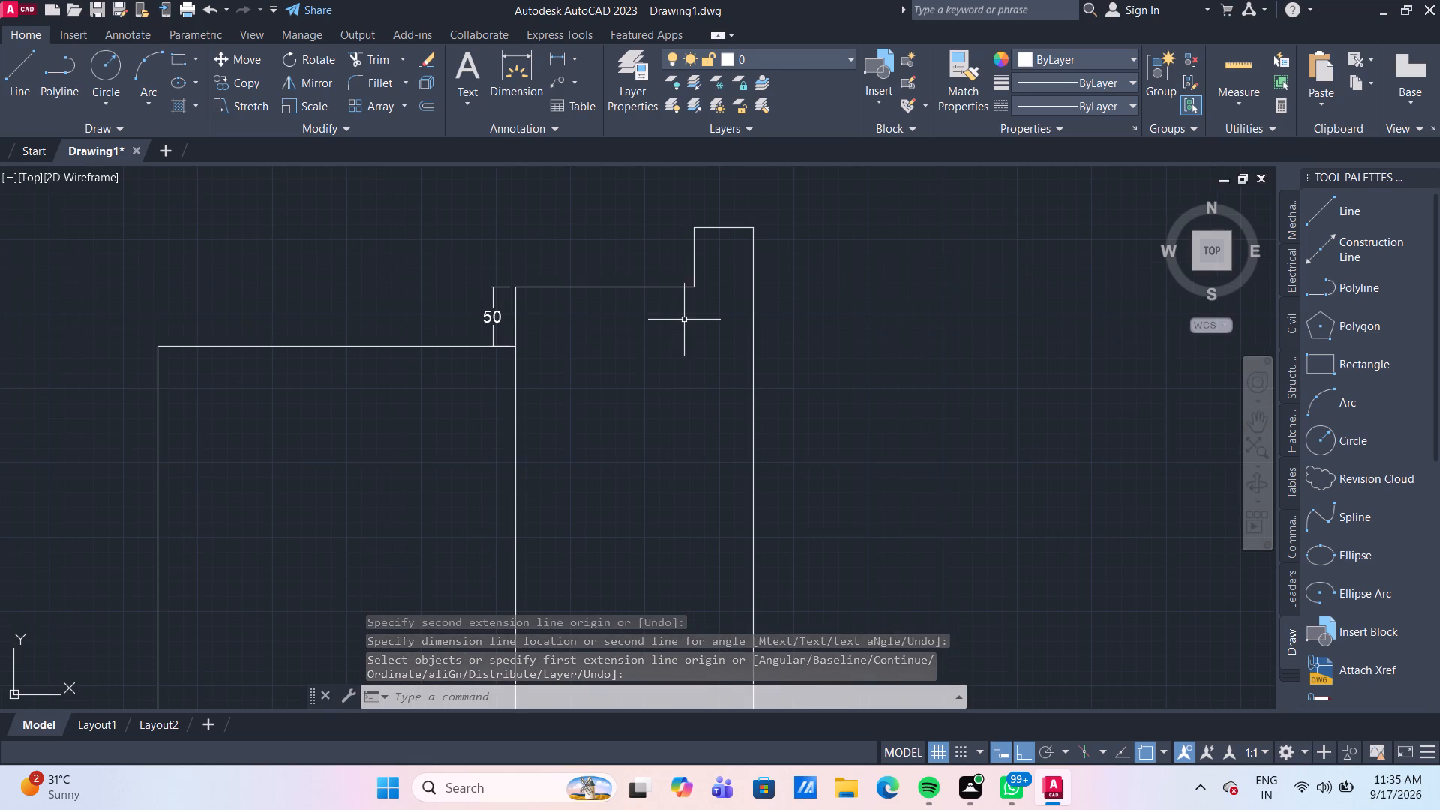
pyautogui.moveTo(595, 361); pyautogui.dragTo(716, 329, button='middle')
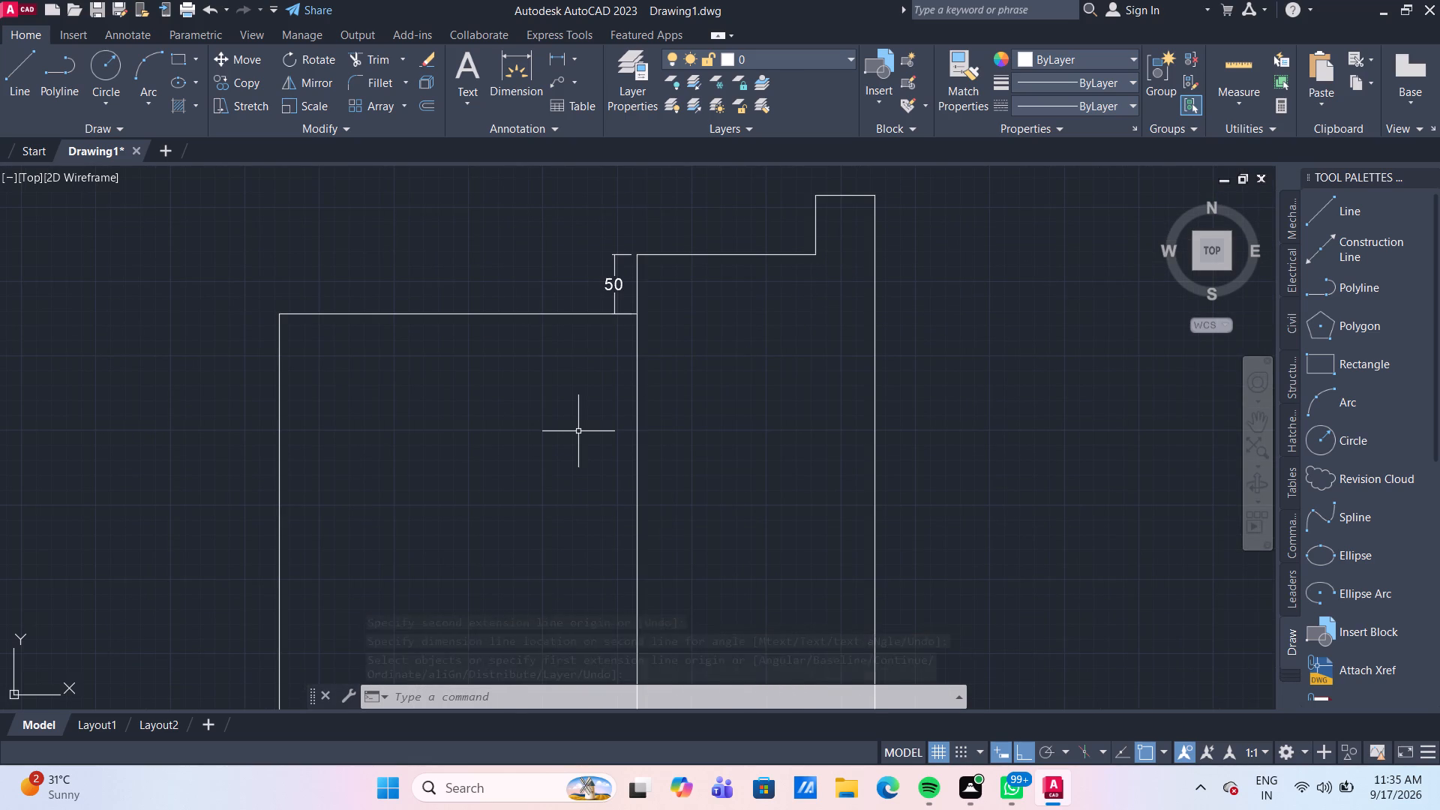
pyautogui.press('o')
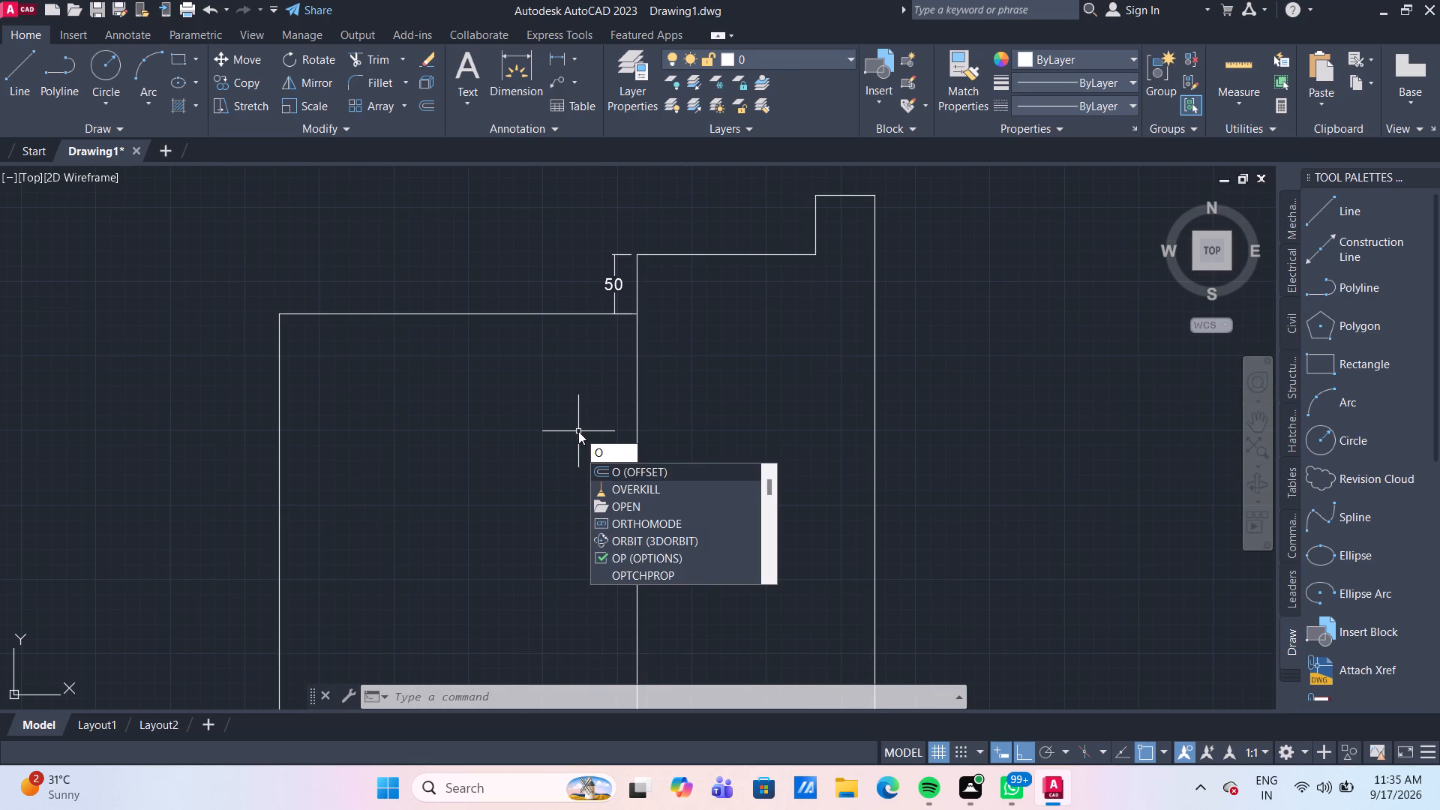
pyautogui.press('Return')
pyautogui.press('Return')
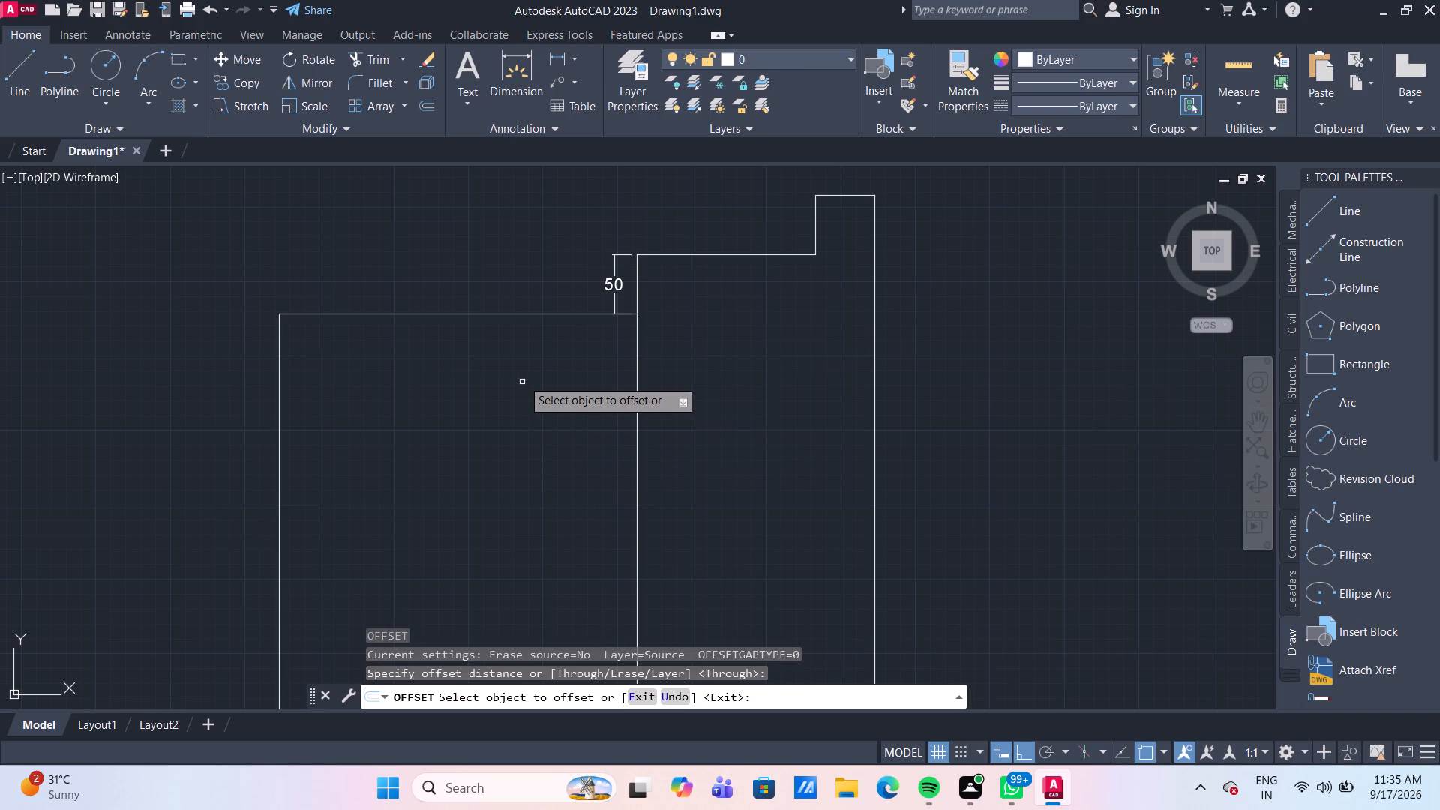
pyautogui.click(505, 316)
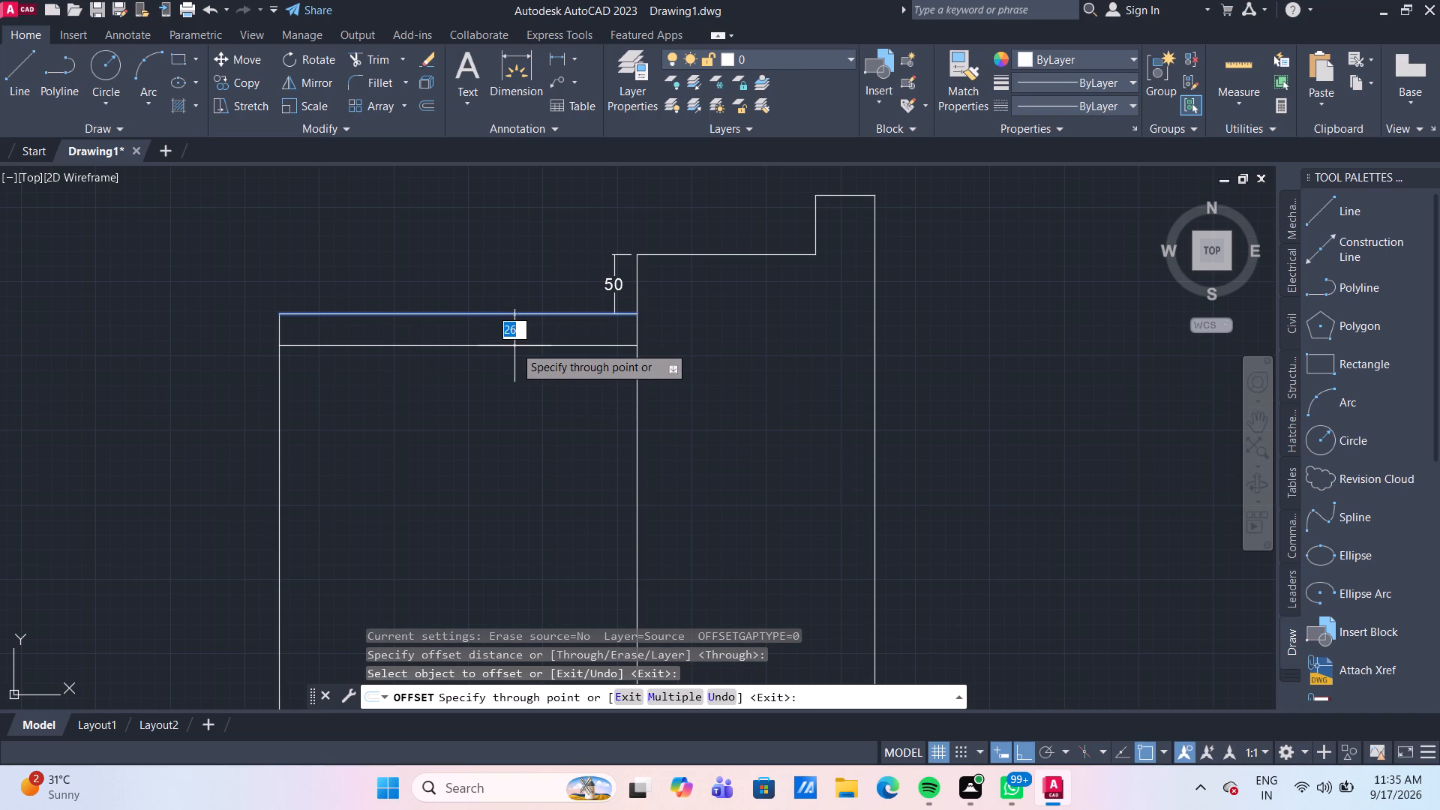
pyautogui.write('30')
pyautogui.press('Return')
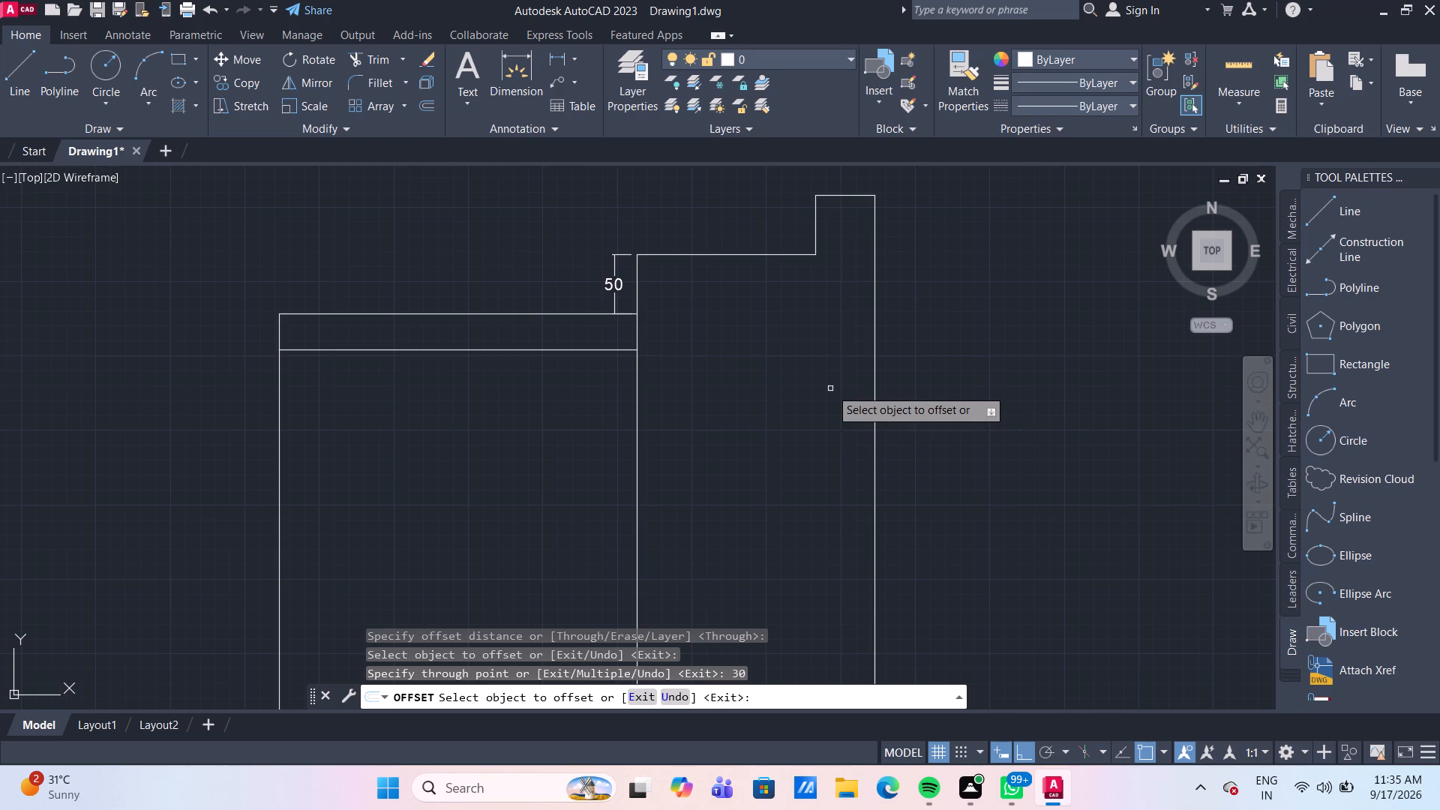
# Offset the outline's tall right vertical edge 25 mm inward to the left.
pyautogui.scroll(-1, 827, 454)
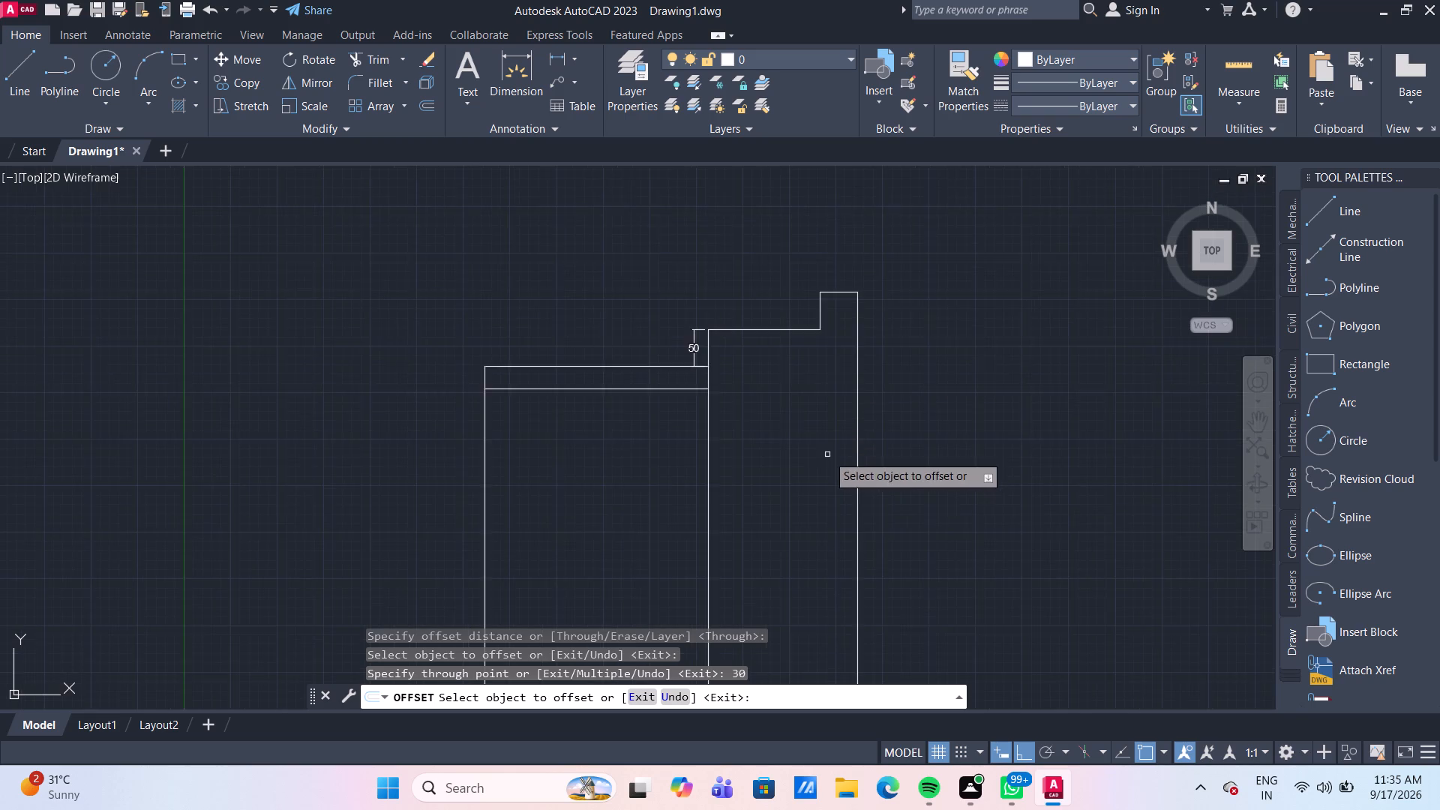
pyautogui.moveTo(827, 454); pyautogui.dragTo(671, 180, button='middle')
pyautogui.moveTo(666, 221); pyautogui.dragTo(643, 313, button='middle')
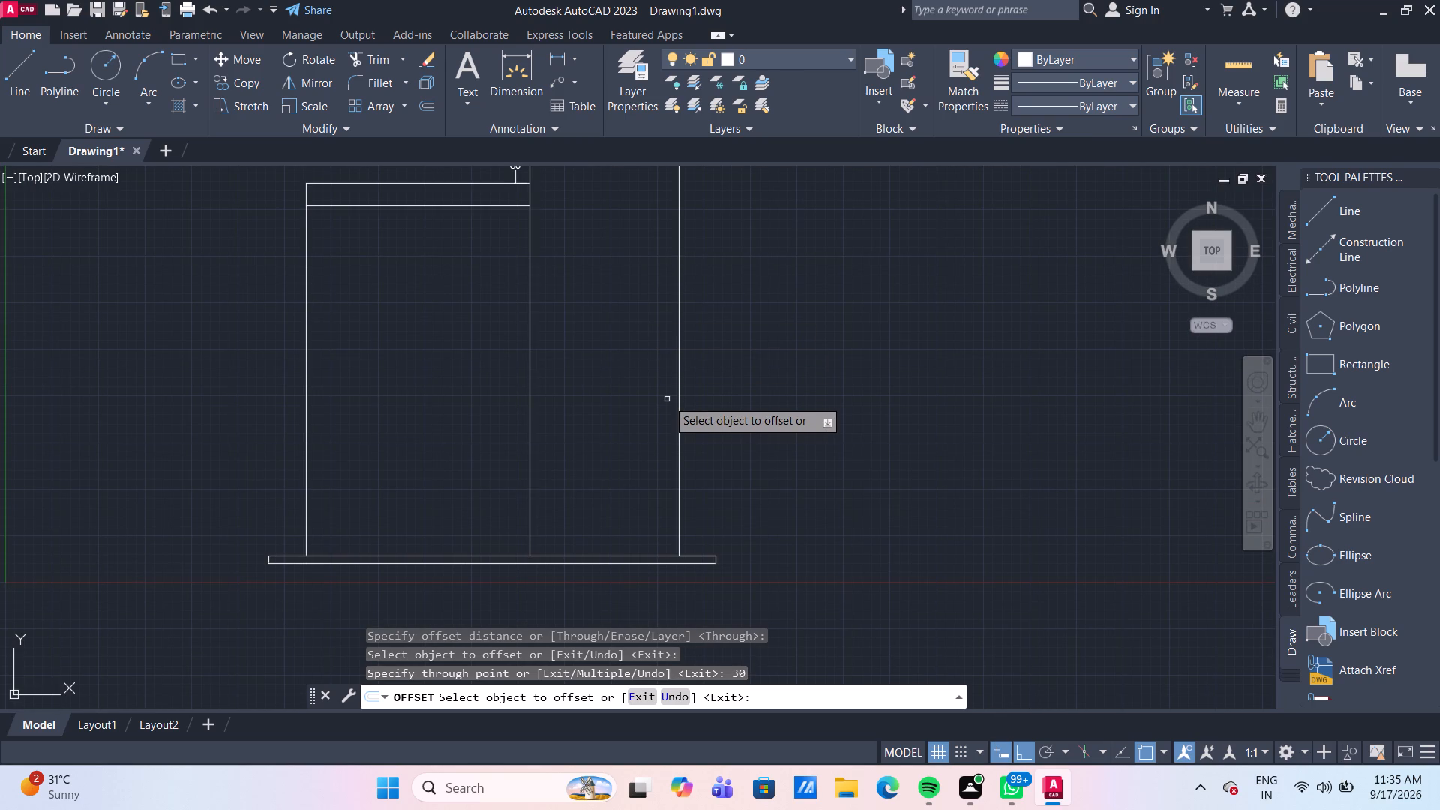
pyautogui.click(677, 505)
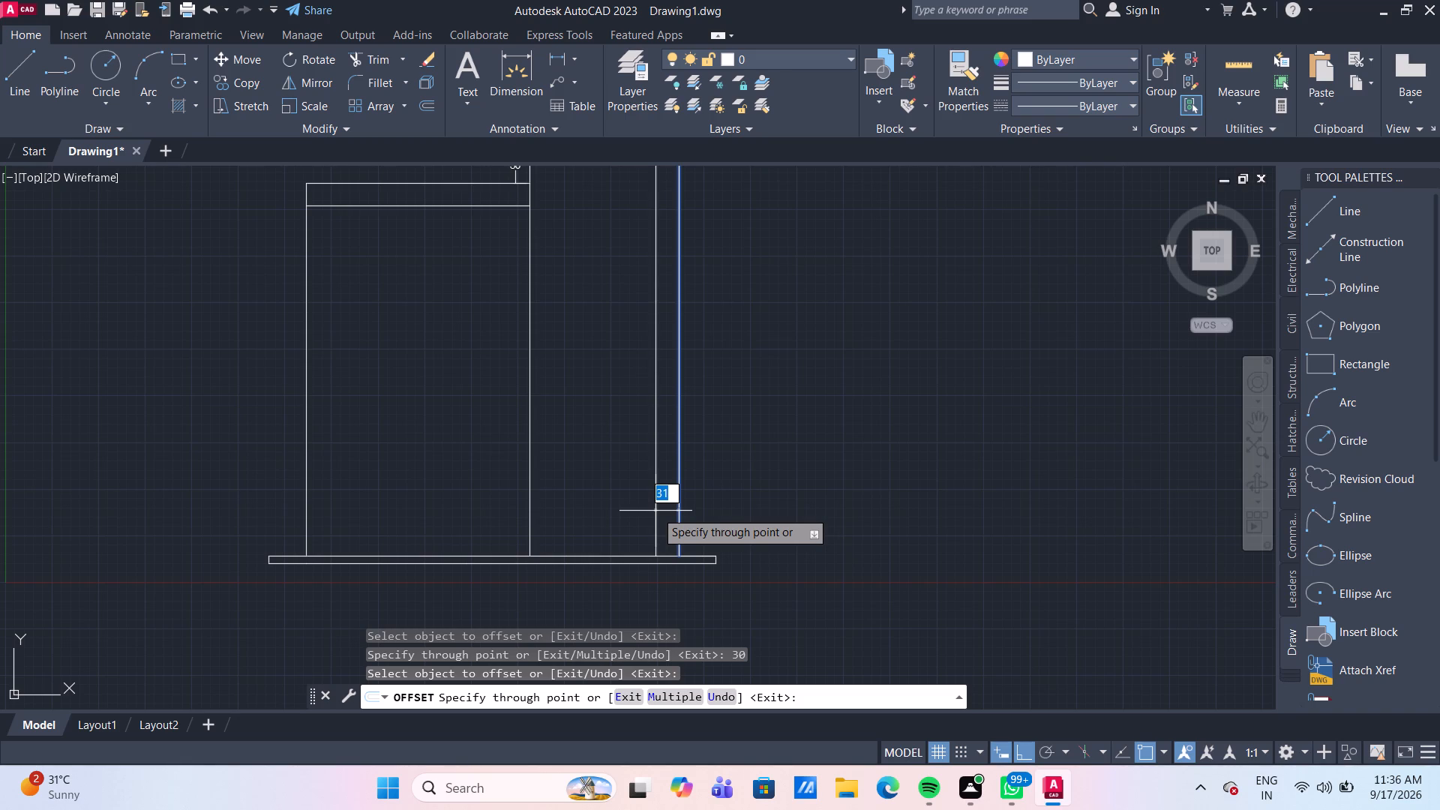
pyautogui.write('25')
pyautogui.press('Return')
# Offset the vertical divider line 25 mm to the right.
pyautogui.scroll(-2, 655, 511)
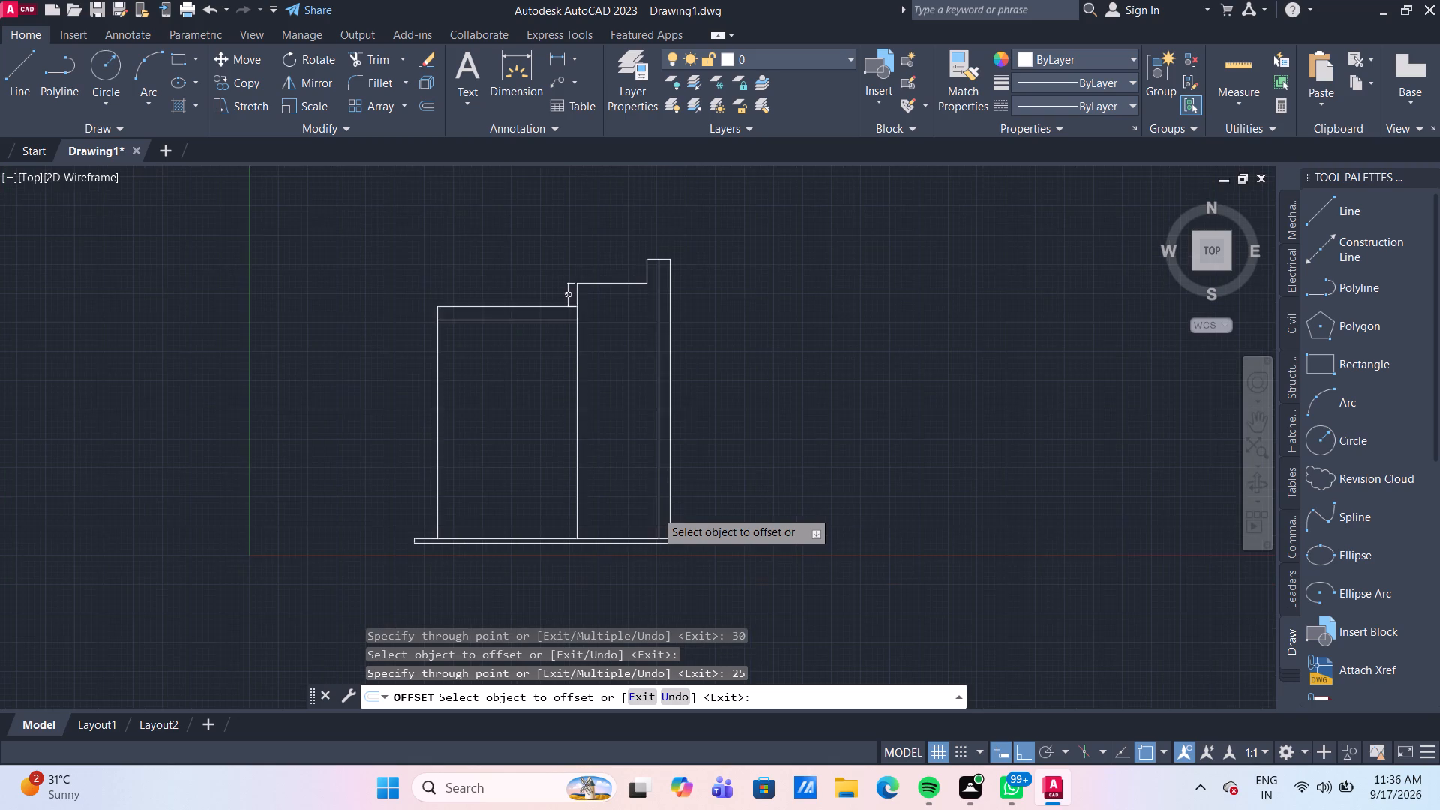
pyautogui.scroll(2, 633, 494)
pyautogui.scroll(-1, 604, 490)
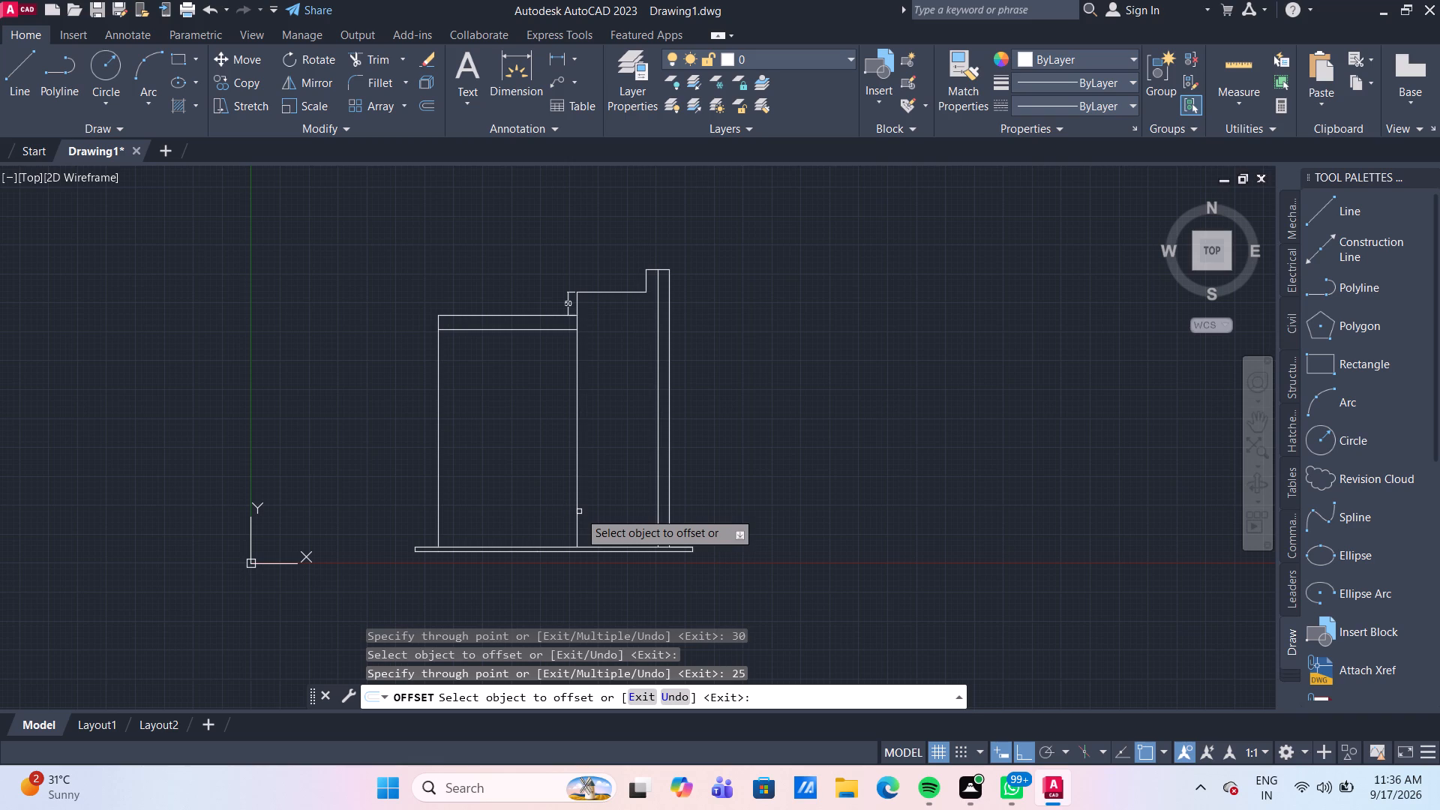
pyautogui.click(577, 511)
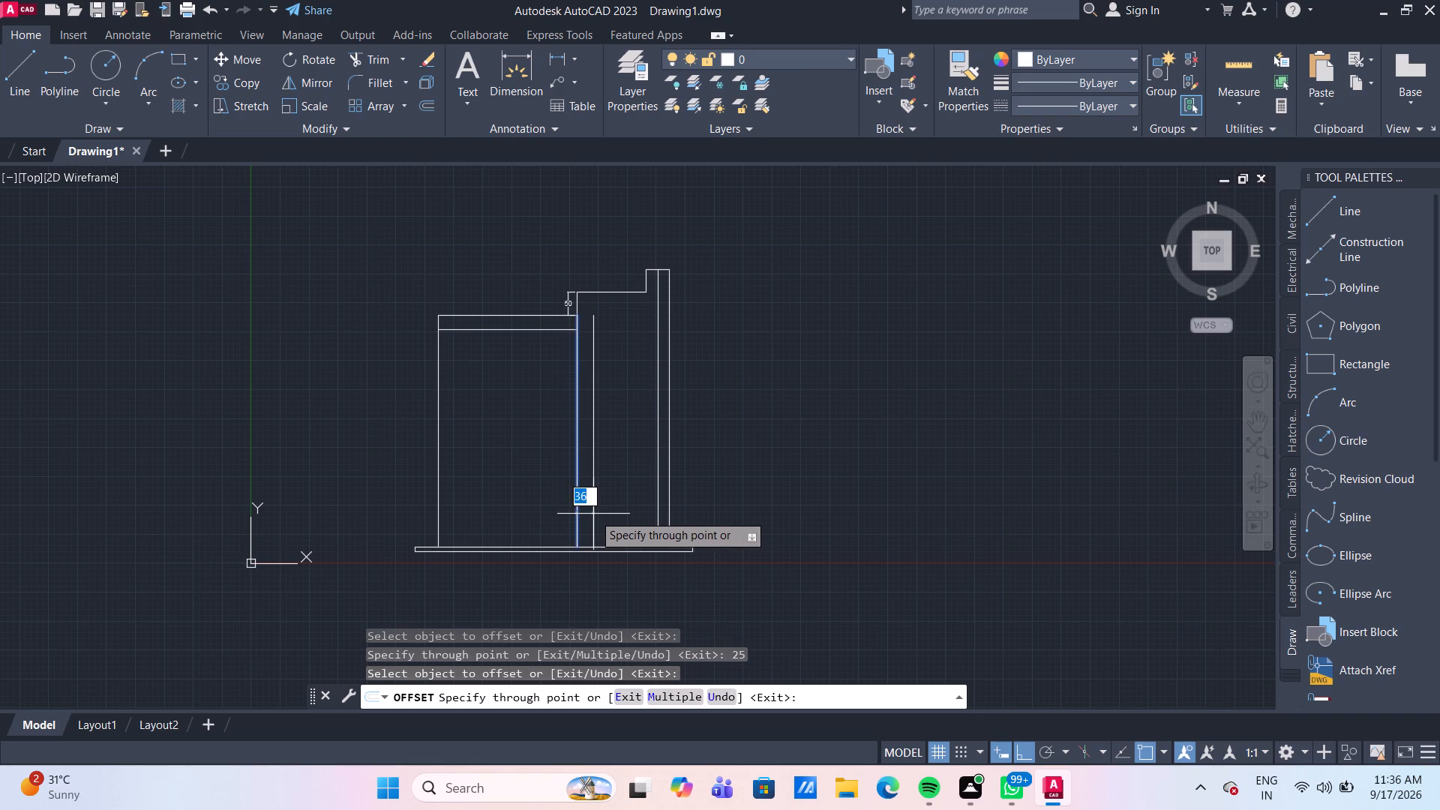
pyautogui.write('25')
pyautogui.press('Return')
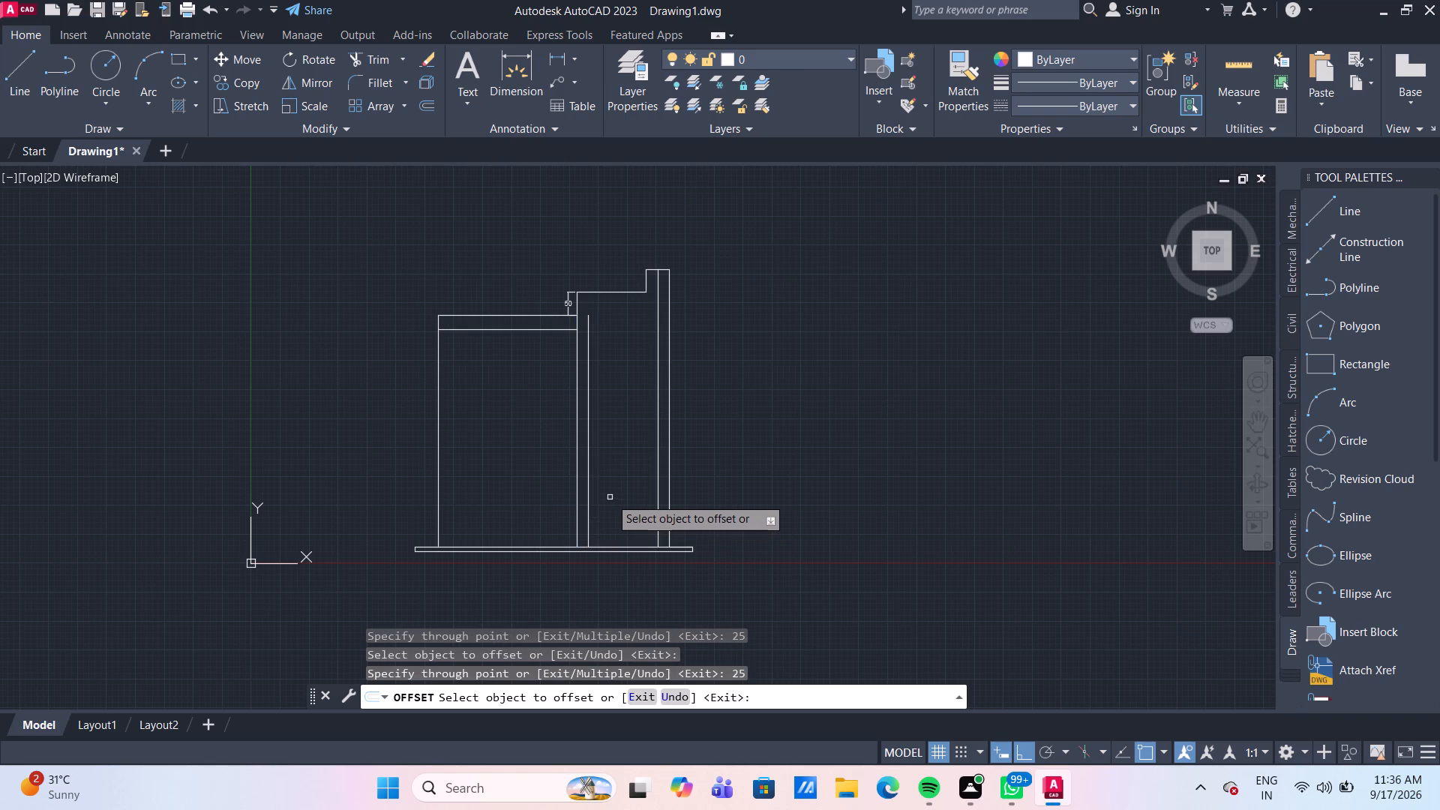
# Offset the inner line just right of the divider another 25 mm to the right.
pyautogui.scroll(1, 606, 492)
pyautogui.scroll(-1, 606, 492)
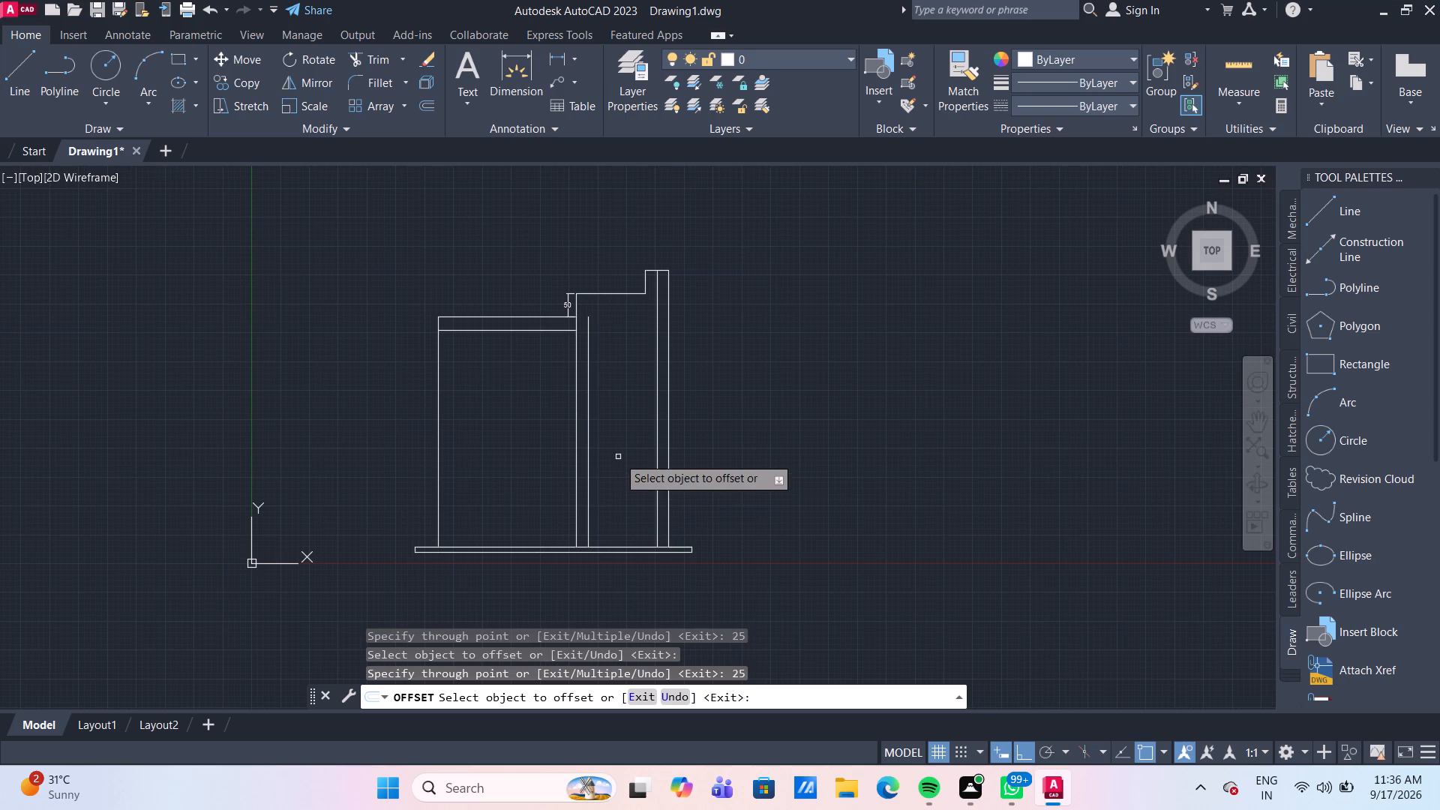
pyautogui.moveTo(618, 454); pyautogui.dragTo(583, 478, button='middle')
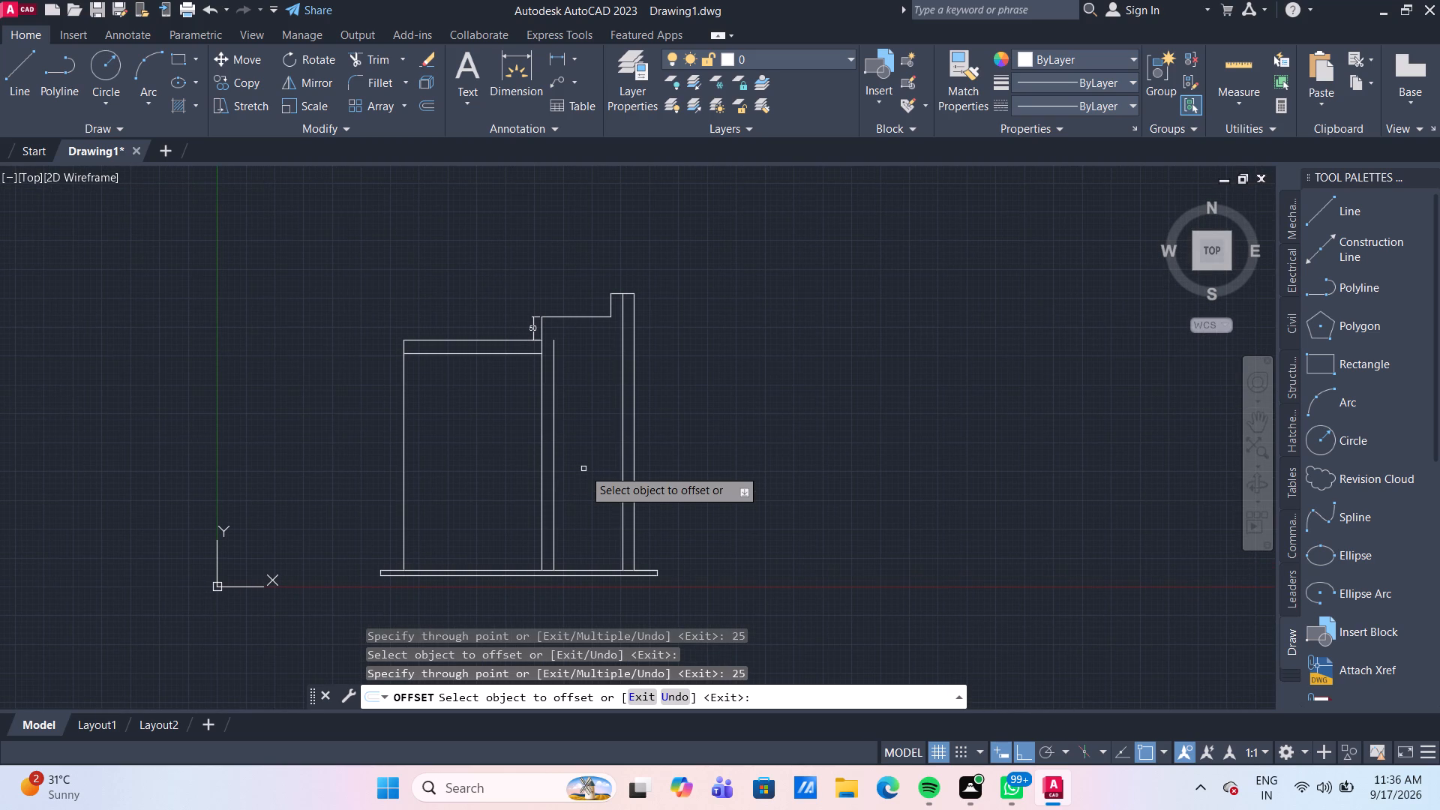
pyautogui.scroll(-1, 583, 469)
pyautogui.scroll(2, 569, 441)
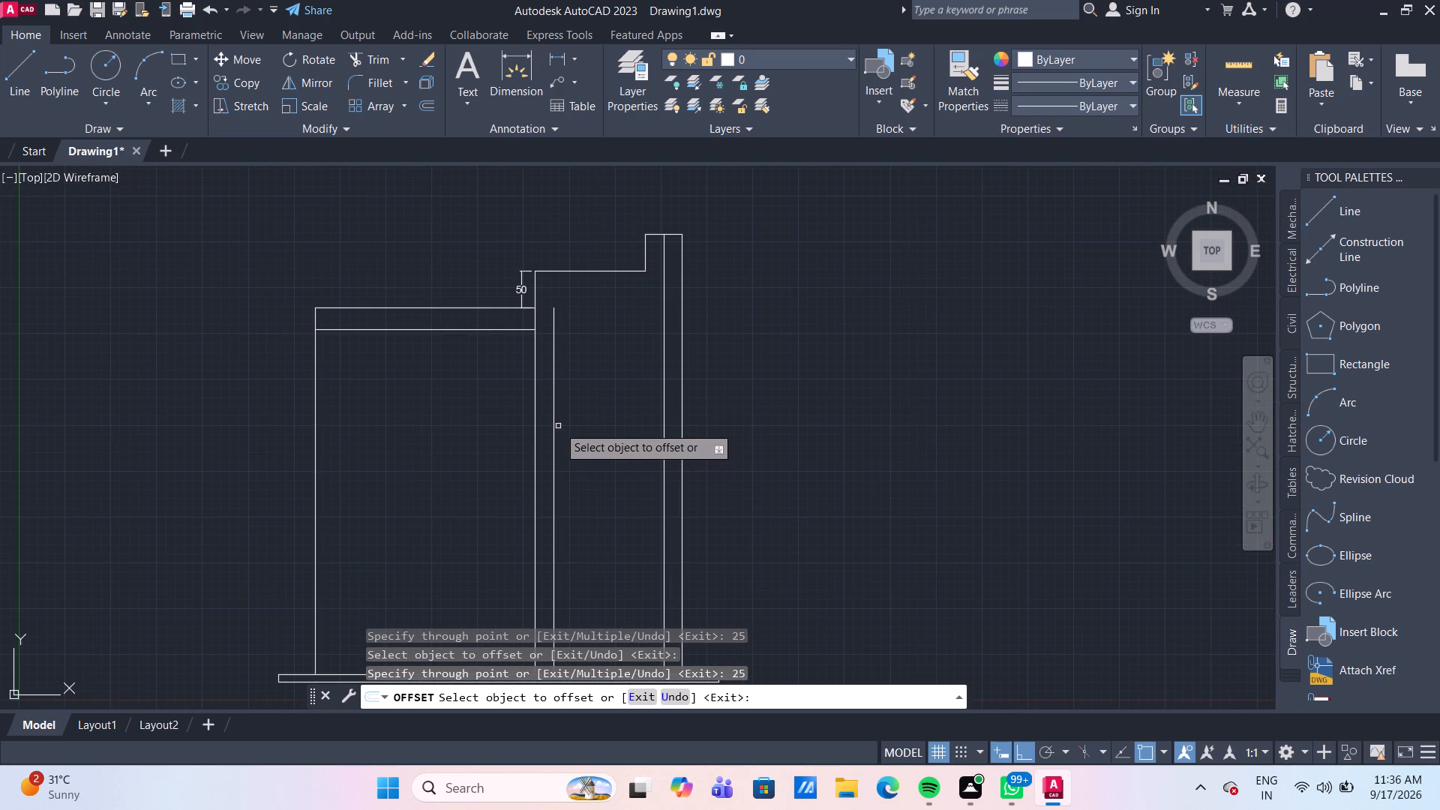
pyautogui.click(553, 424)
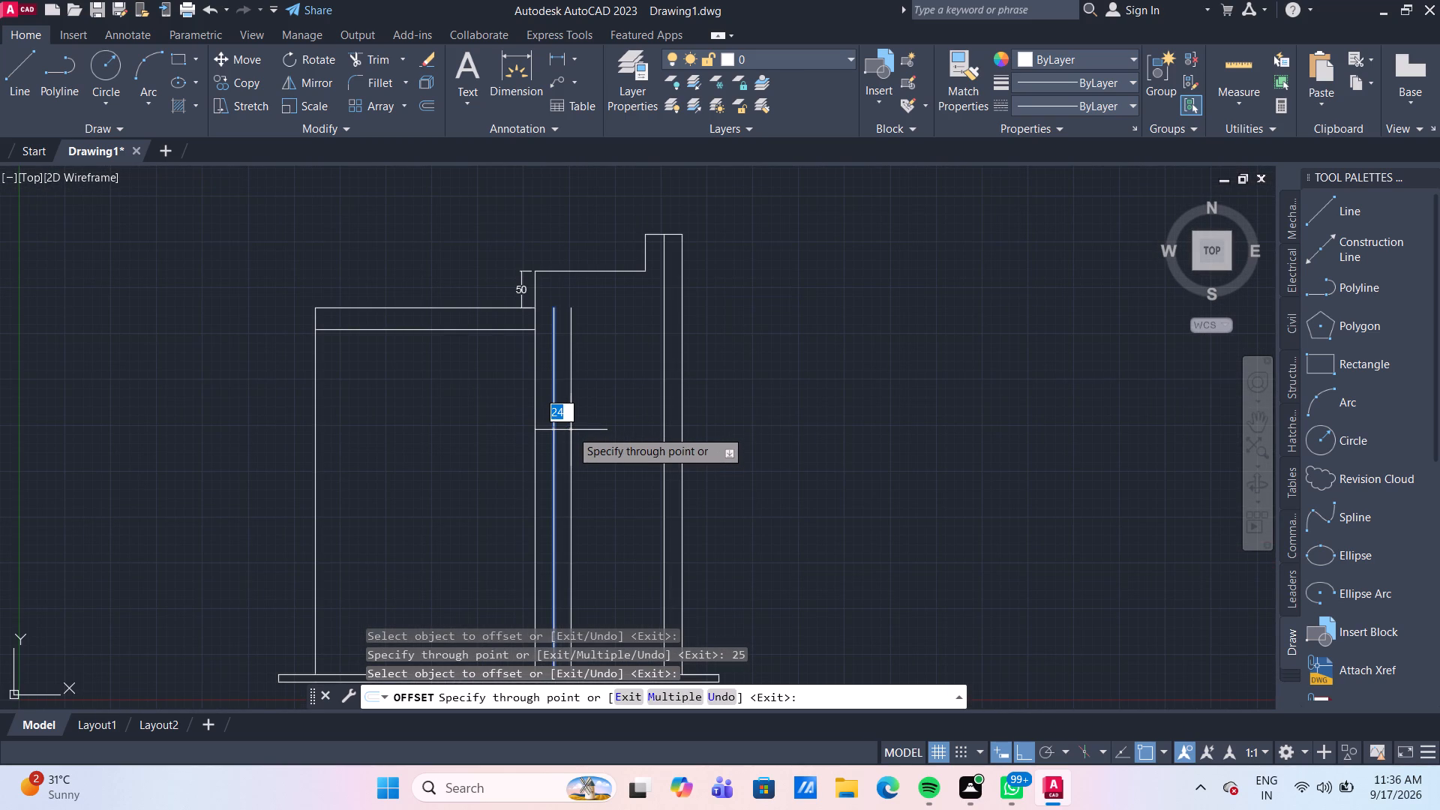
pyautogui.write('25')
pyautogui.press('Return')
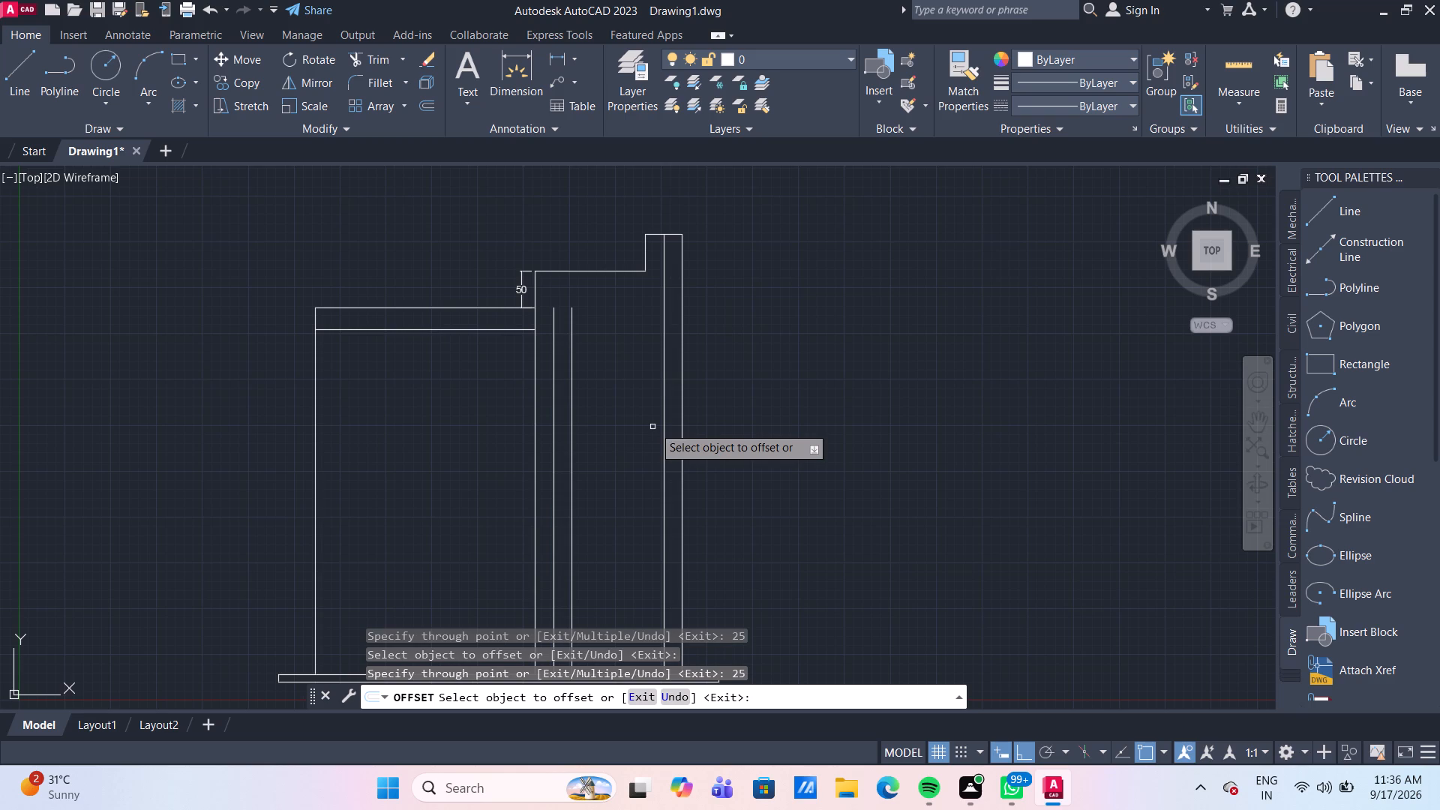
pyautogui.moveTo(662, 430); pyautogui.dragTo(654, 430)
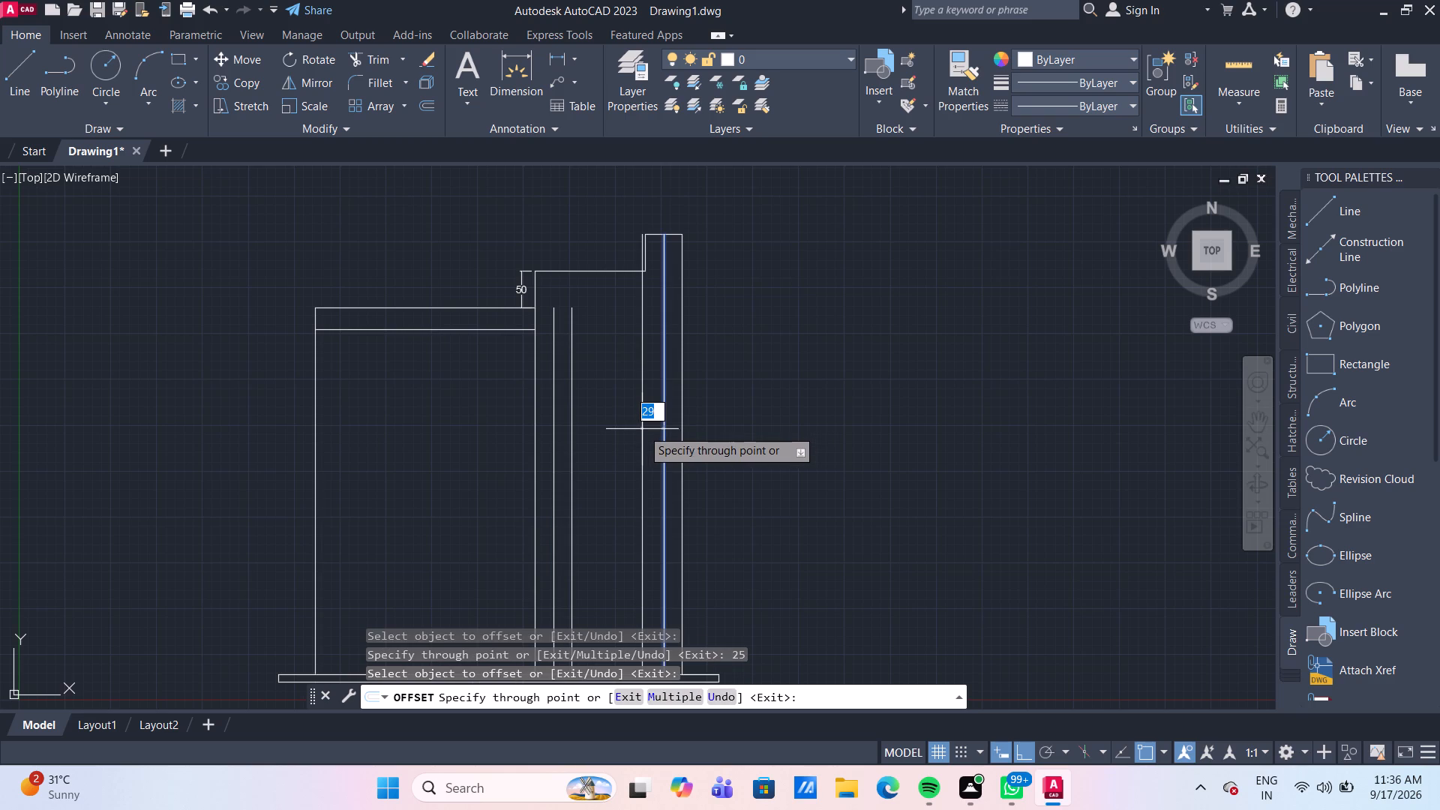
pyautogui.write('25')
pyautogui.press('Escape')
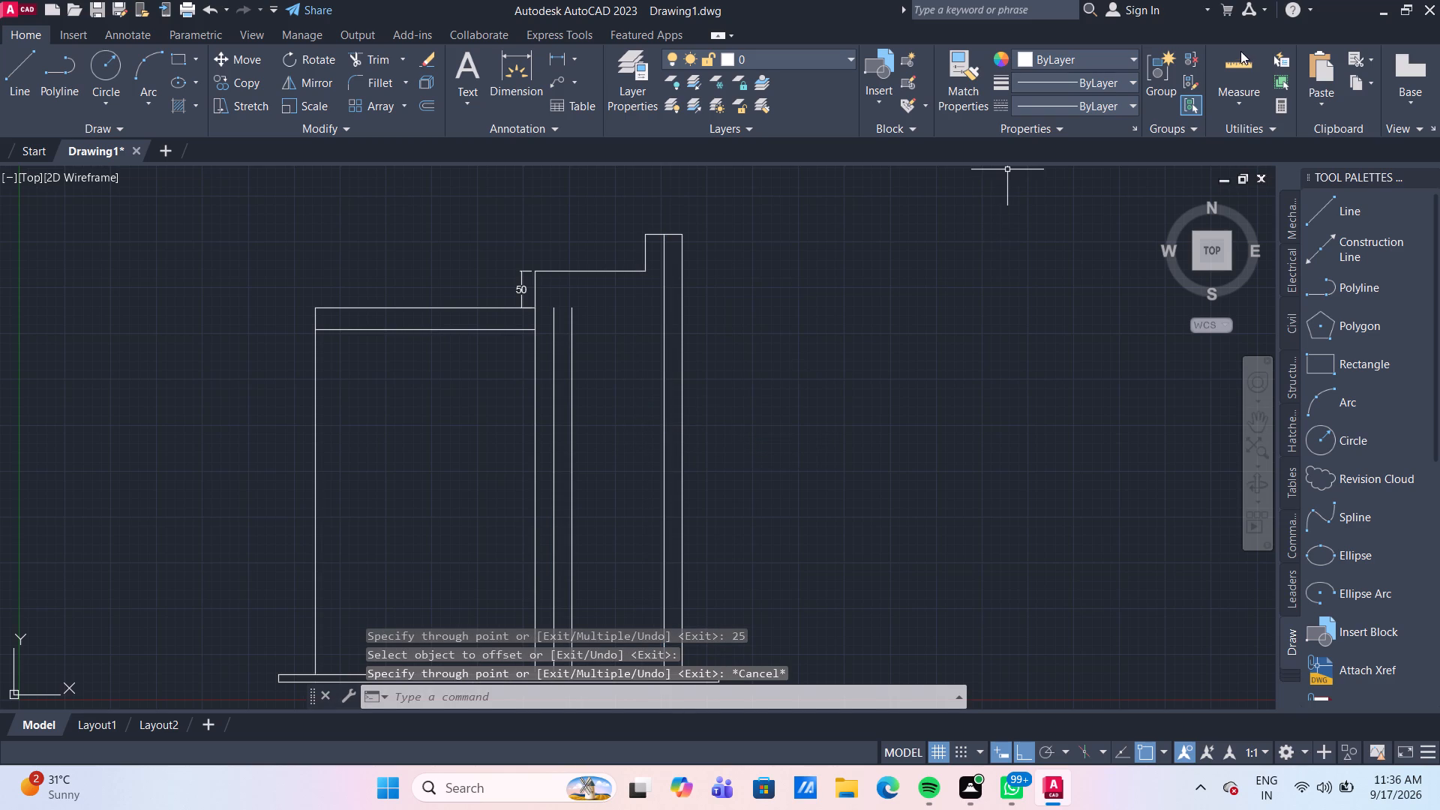
# Quick-measure the geometry around the outline's right vertical edge.
pyautogui.click(1238, 72)
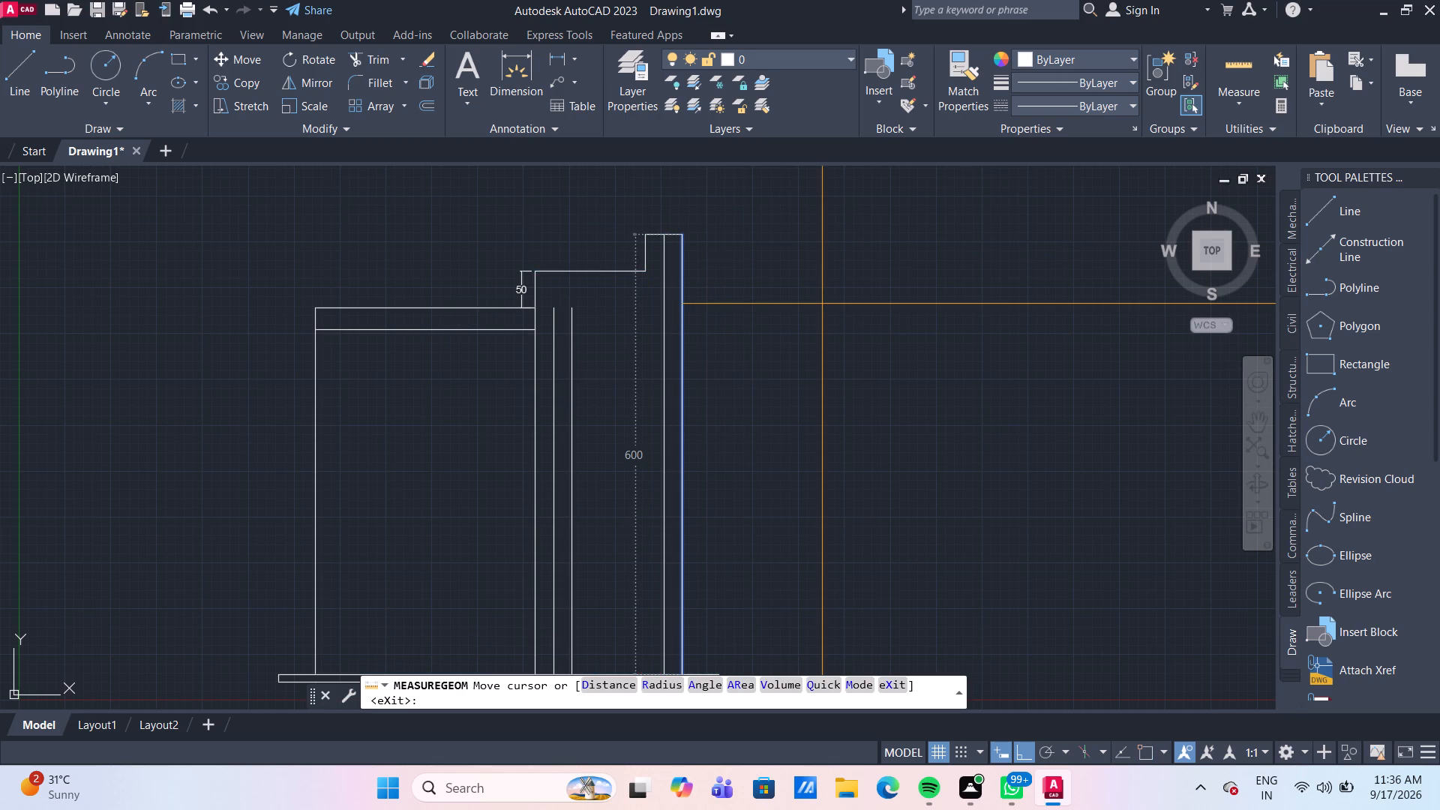
pyautogui.press('Escape')
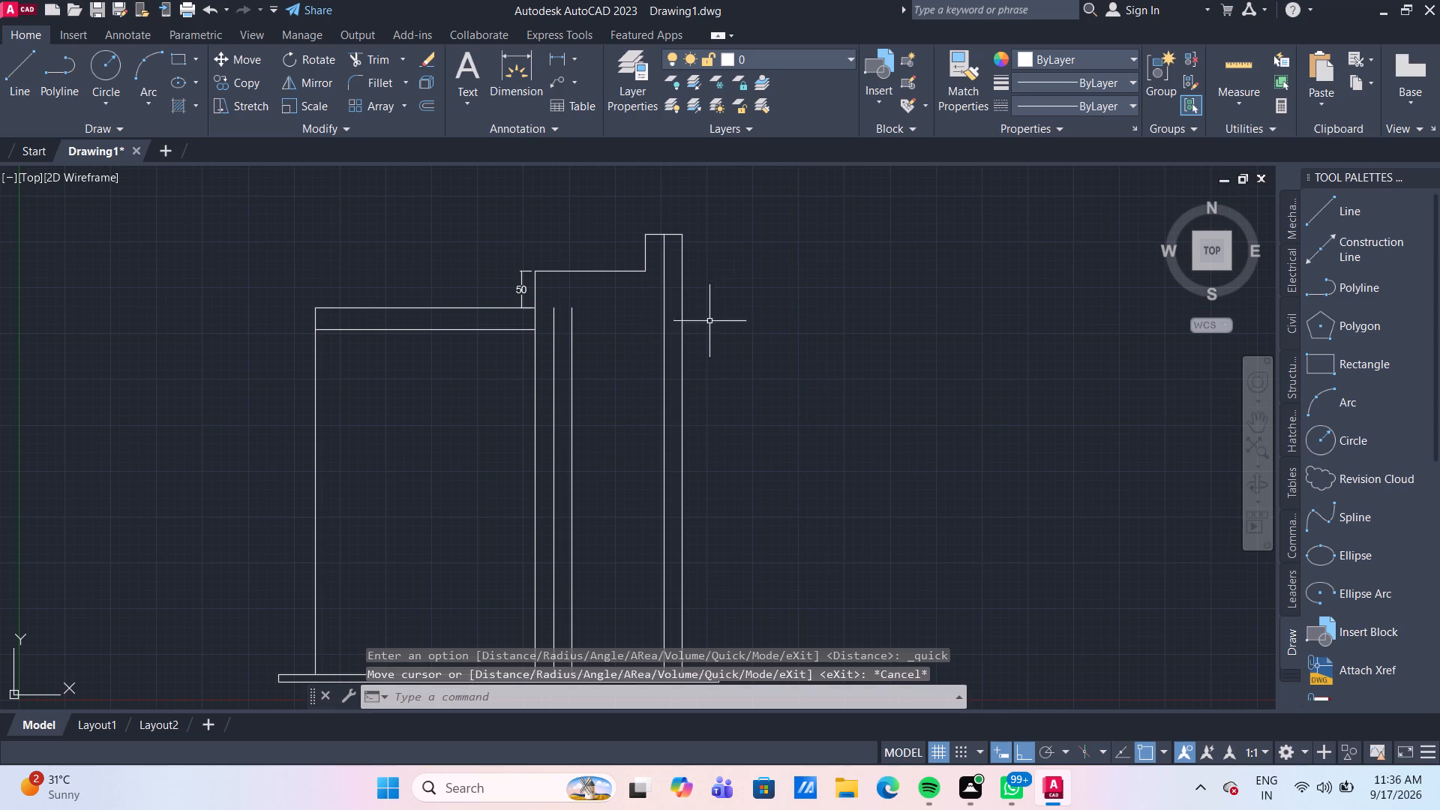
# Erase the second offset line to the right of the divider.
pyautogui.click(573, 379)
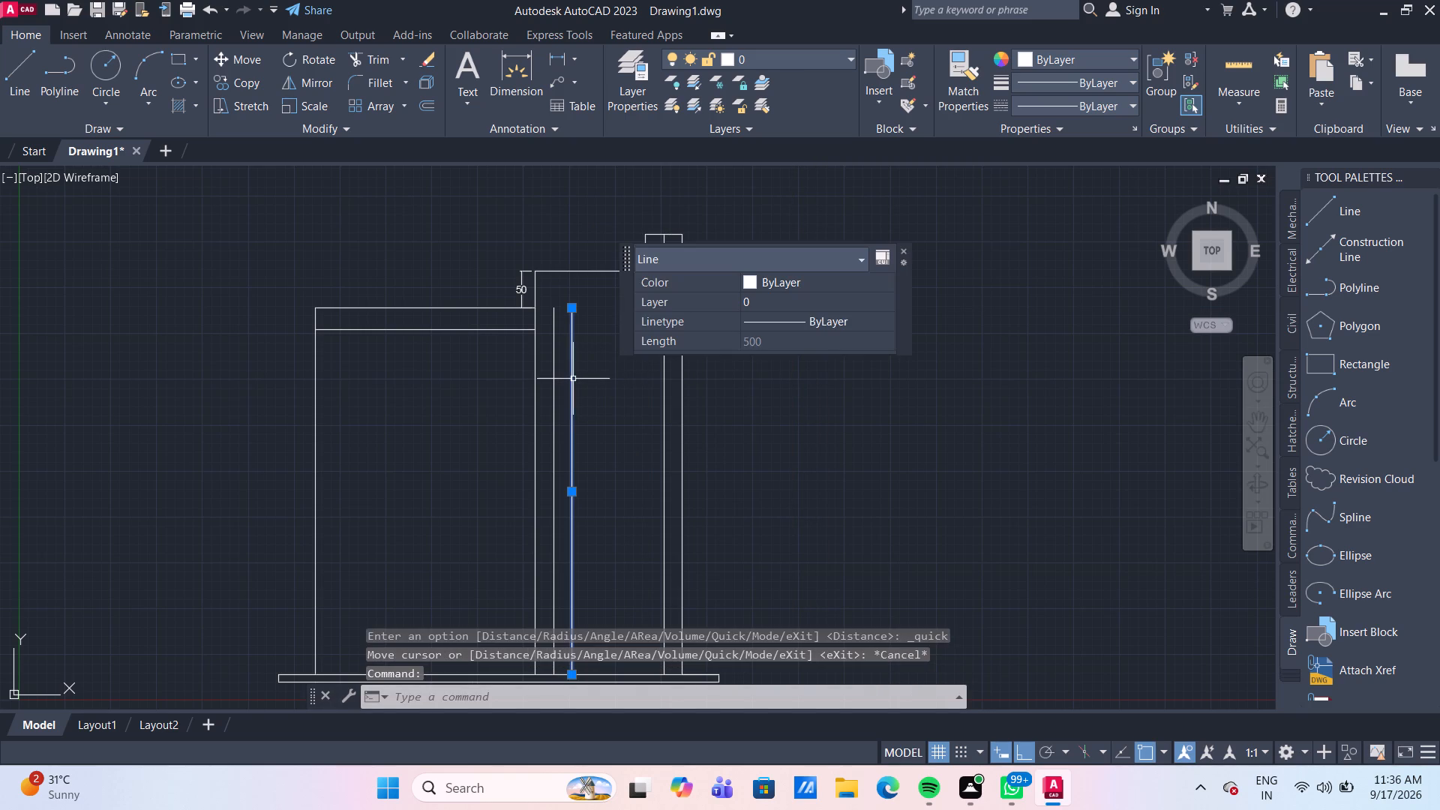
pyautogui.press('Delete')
# Draw a horizontal line from the midpoint of the outline's left edge across to its right edge.
pyautogui.scroll(-2, 746, 403)
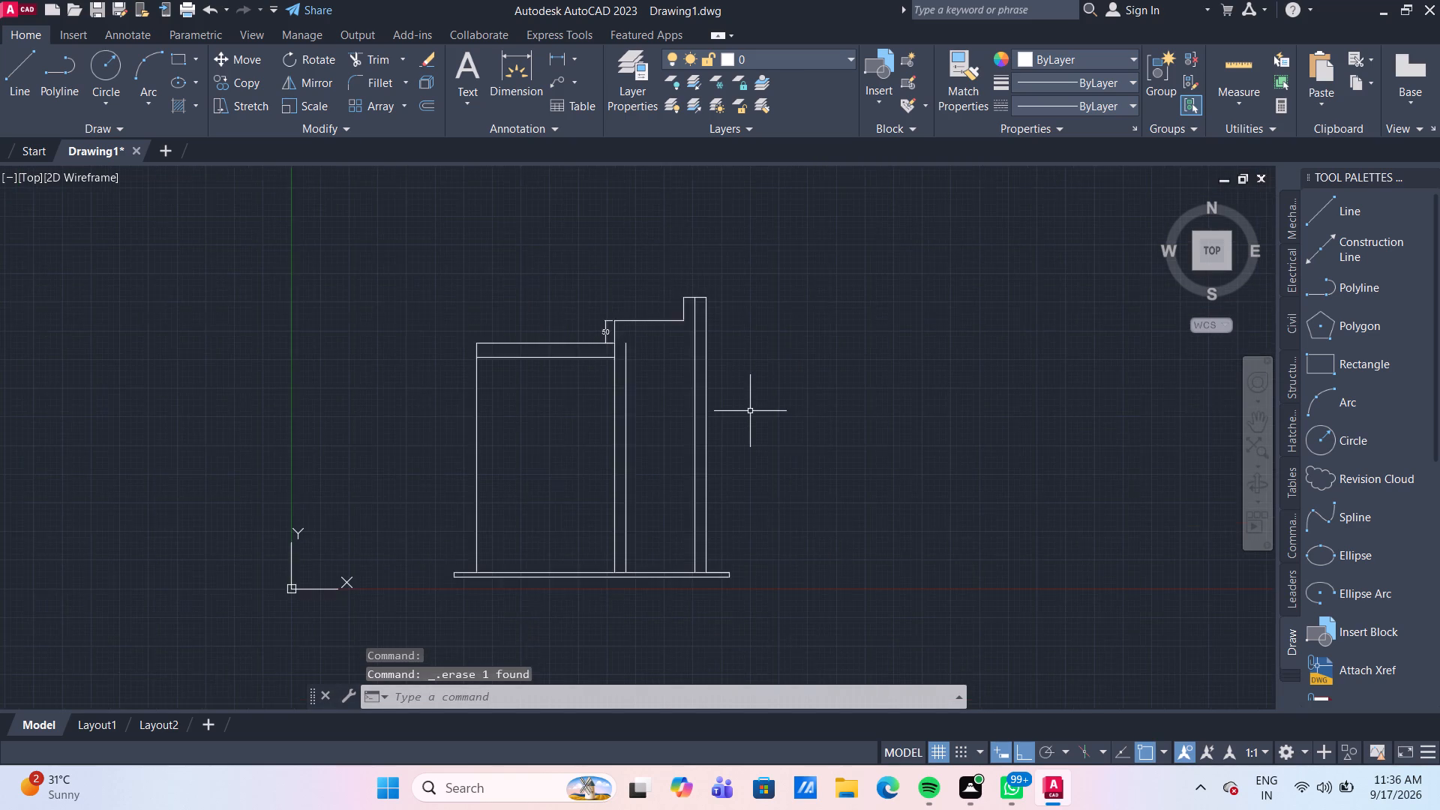
pyautogui.moveTo(741, 390); pyautogui.dragTo(734, 376, button='middle')
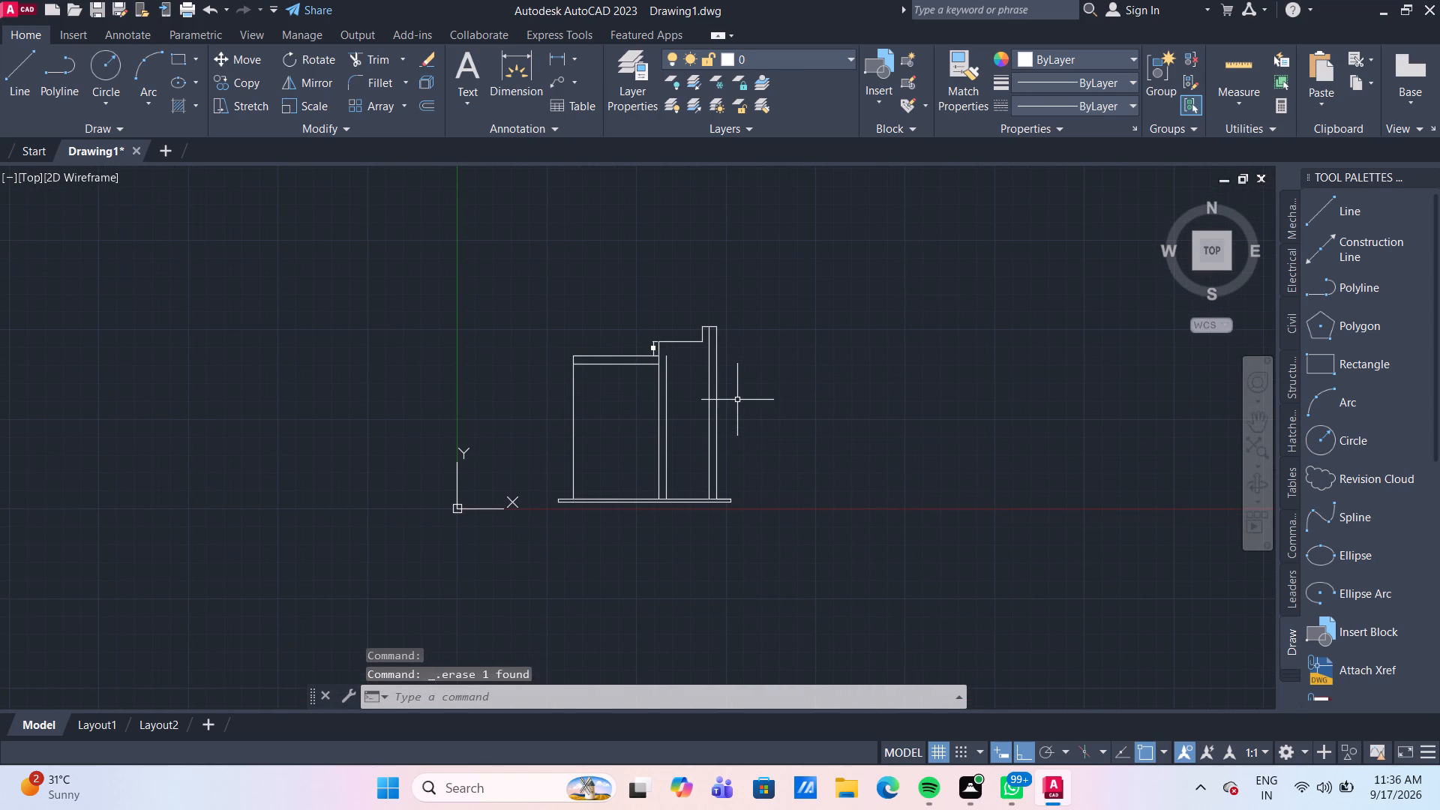
pyautogui.scroll(1, 602, 412)
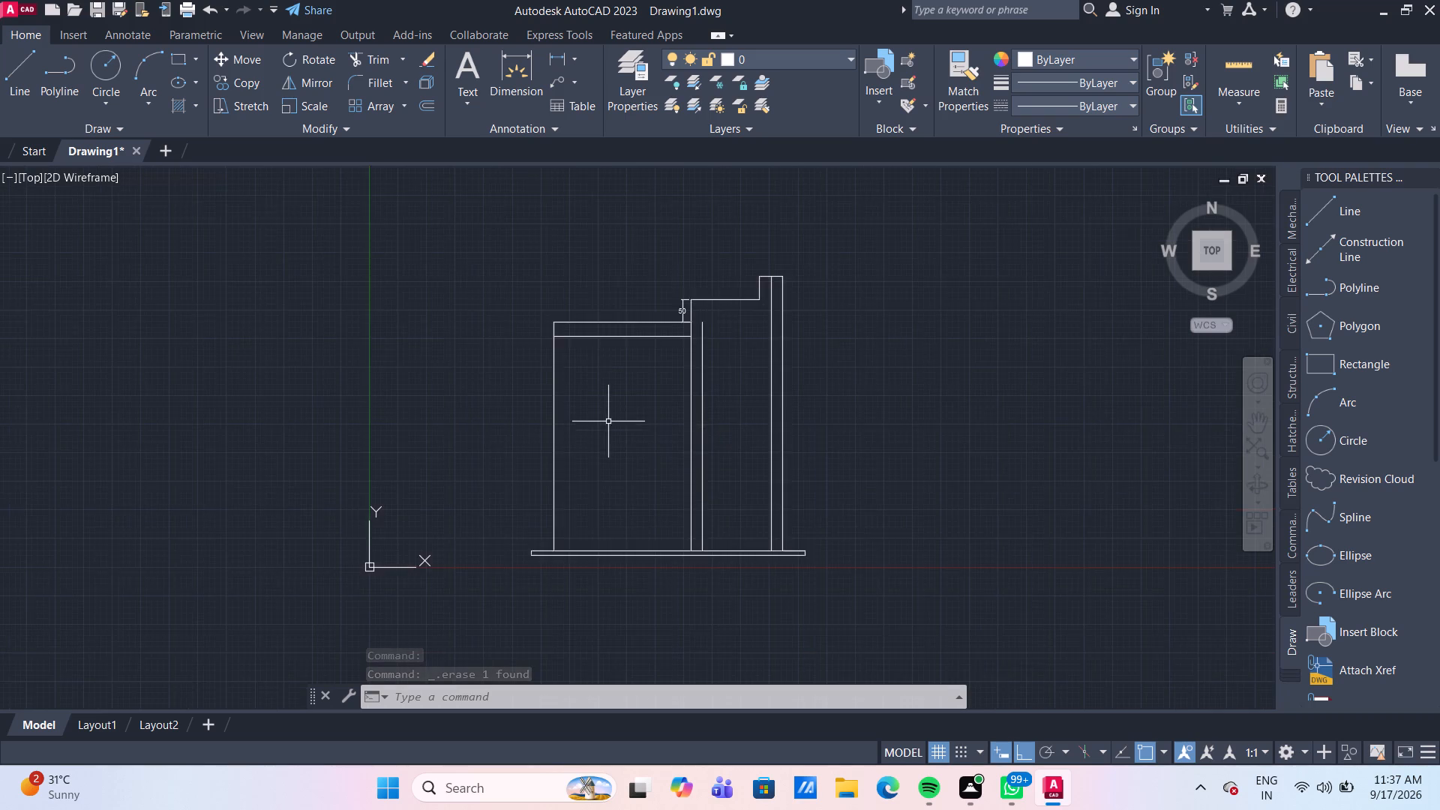
pyautogui.scroll(1, 608, 421)
pyautogui.moveTo(608, 421); pyautogui.dragTo(474, 364, button='middle')
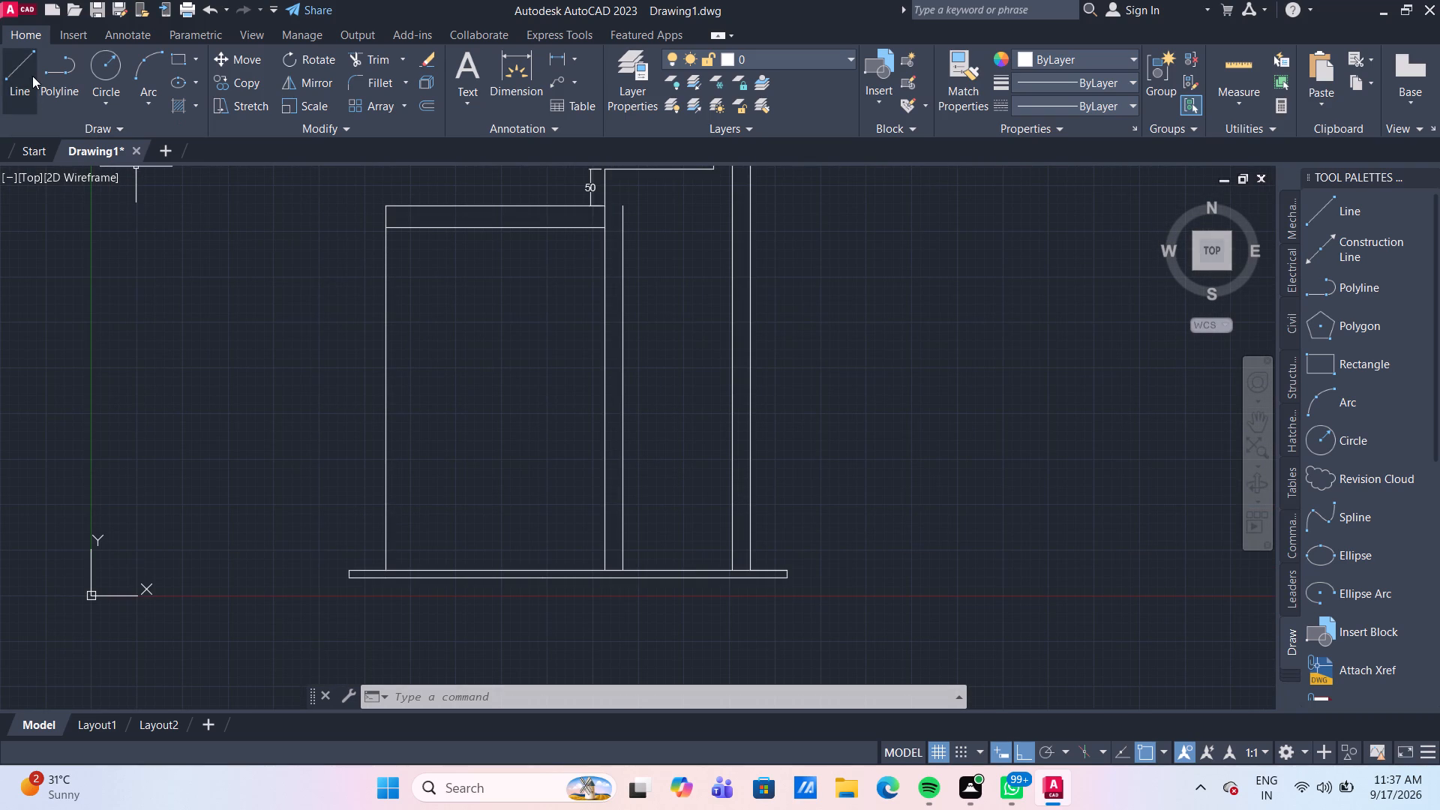
pyautogui.moveTo(32, 76); pyautogui.dragTo(58, 91)
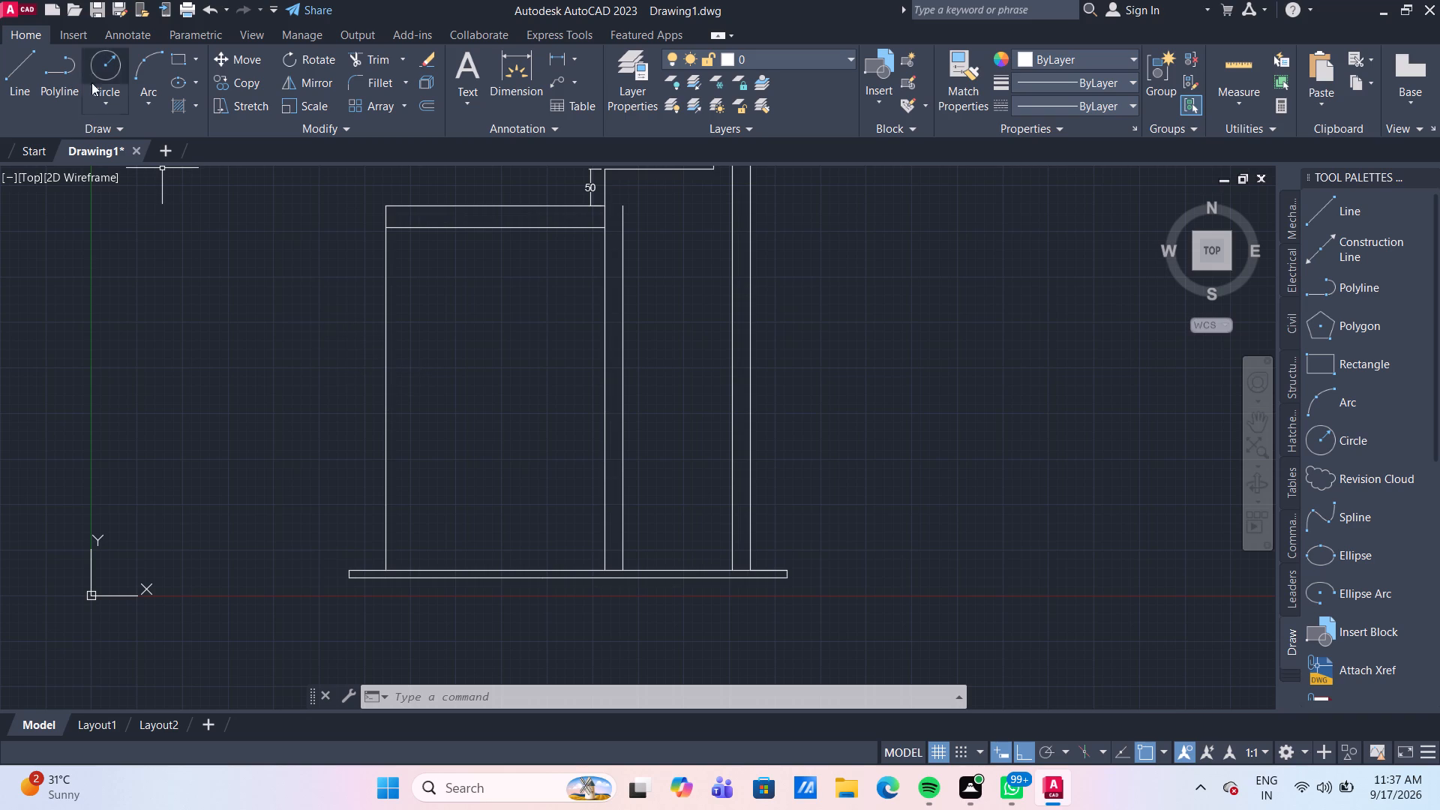
pyautogui.click(20, 79)
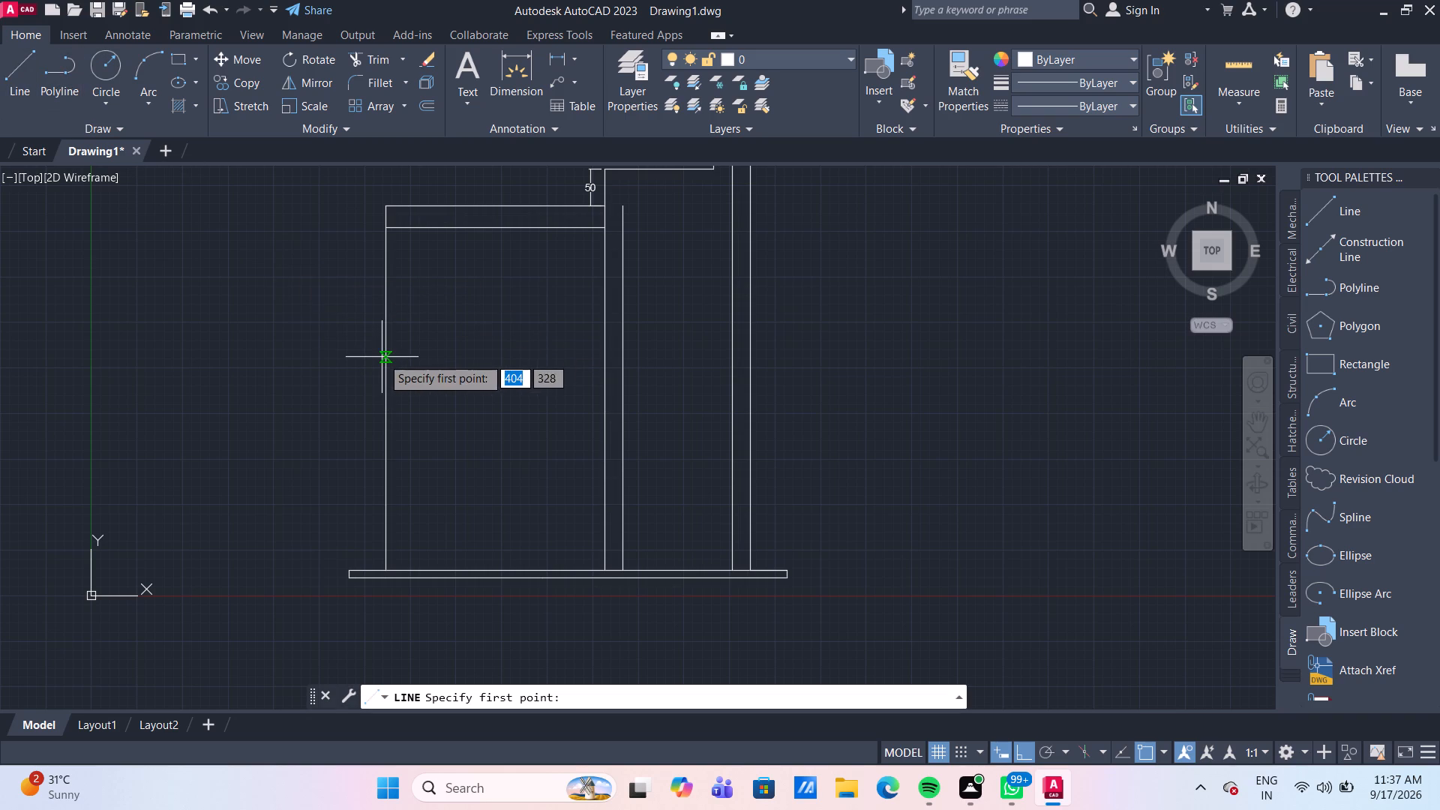
pyautogui.click(389, 392)
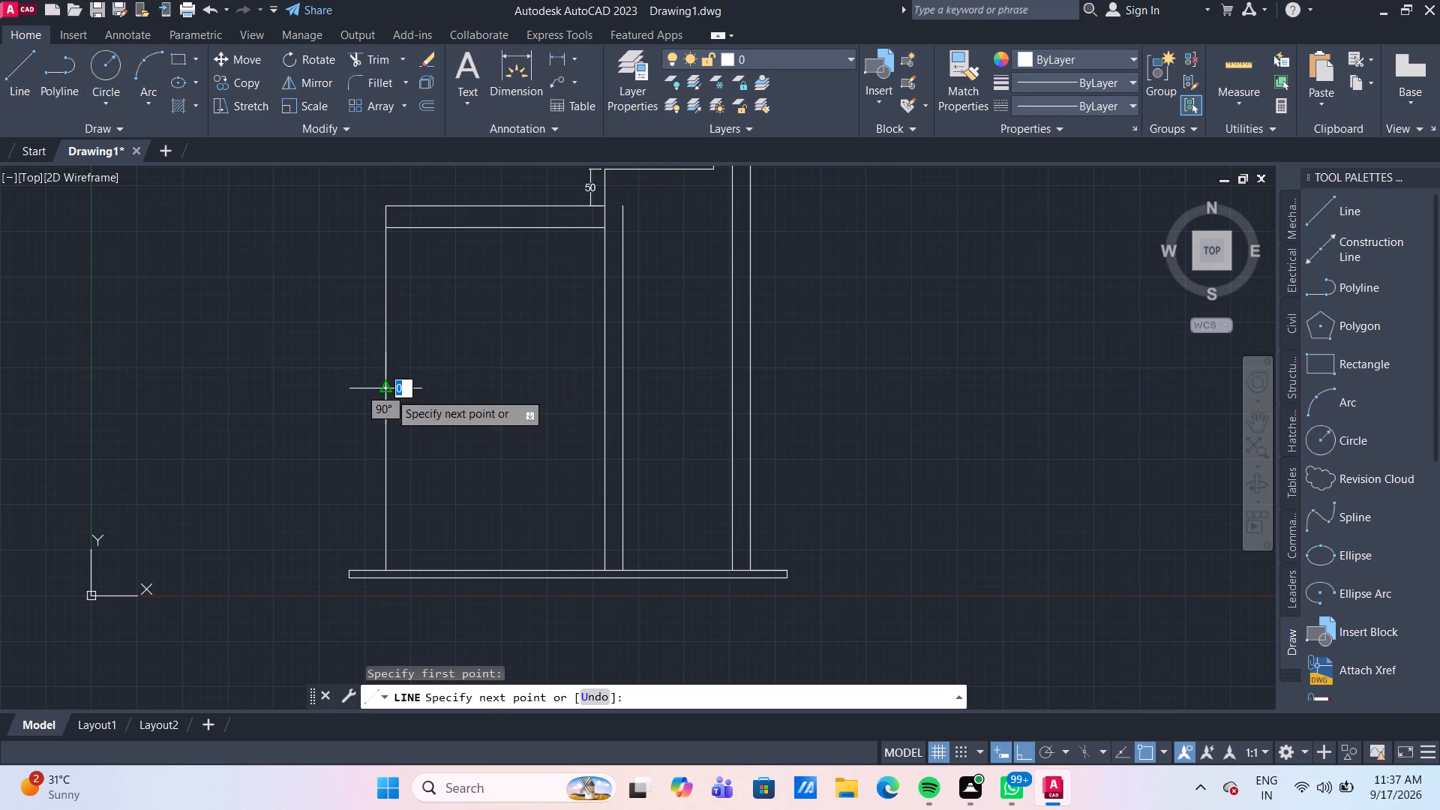
pyautogui.click(752, 391)
pyautogui.press('Escape')
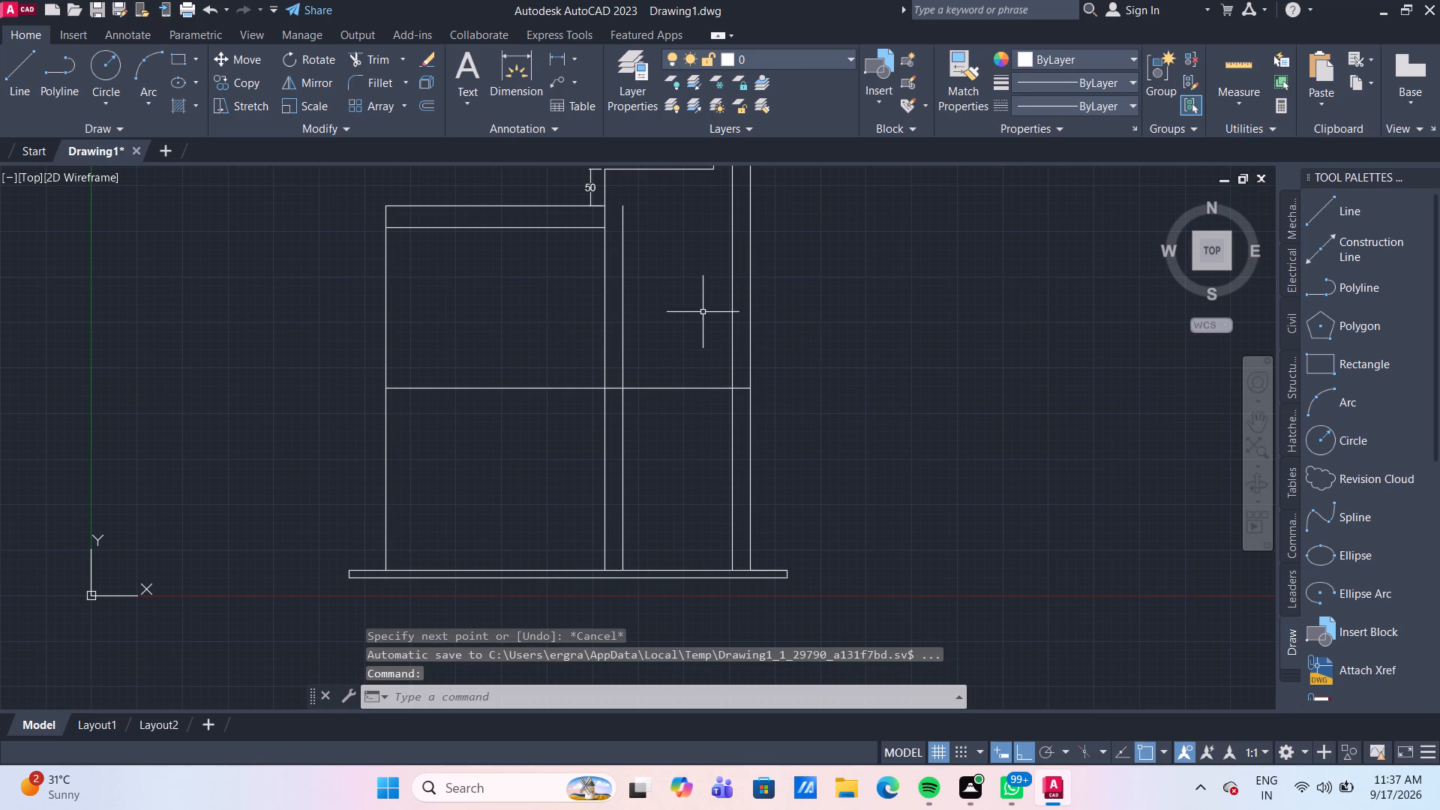
# Quick-measure the lower compartment between the inner vertical lines right of the divider.
pyautogui.click(1241, 64)
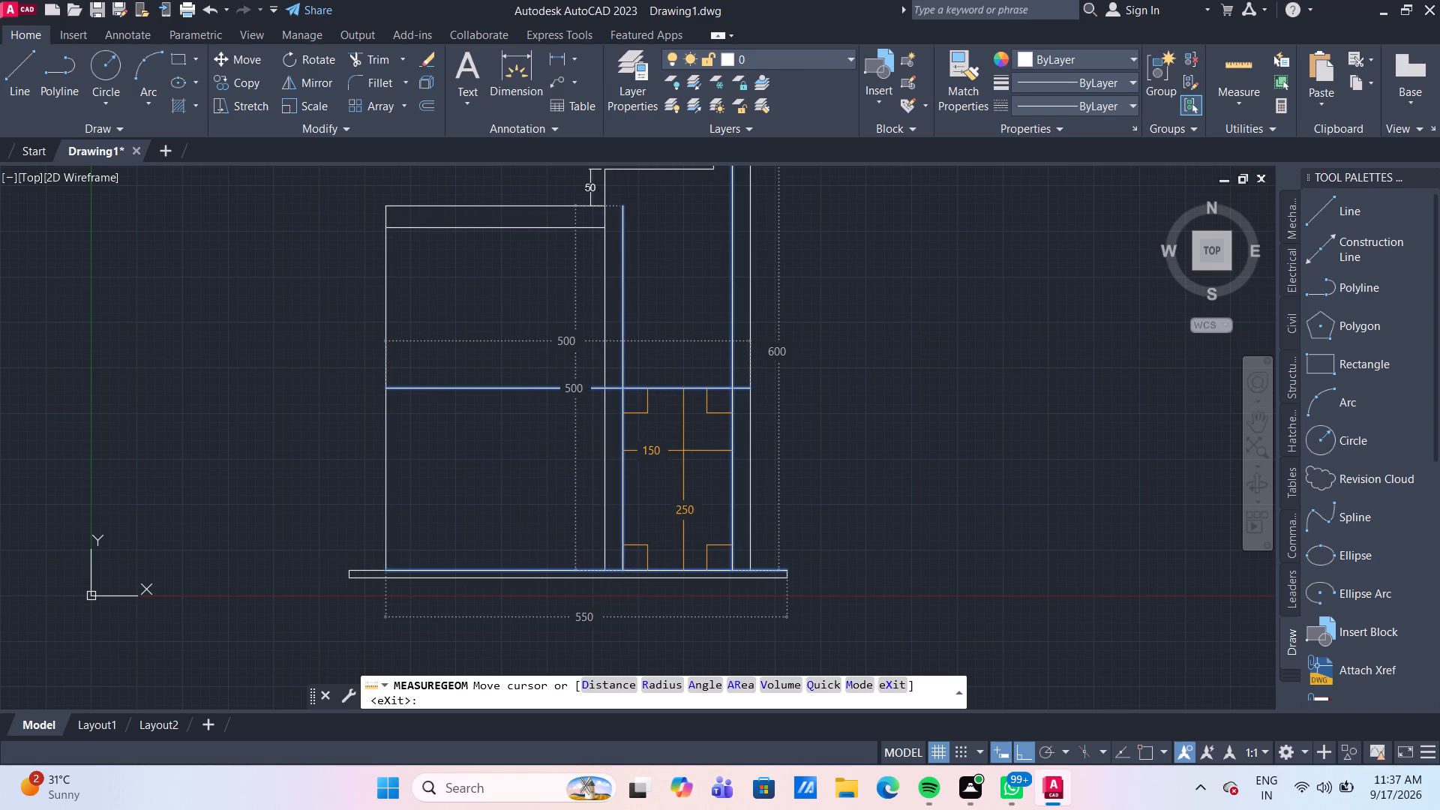
pyautogui.press('Escape')
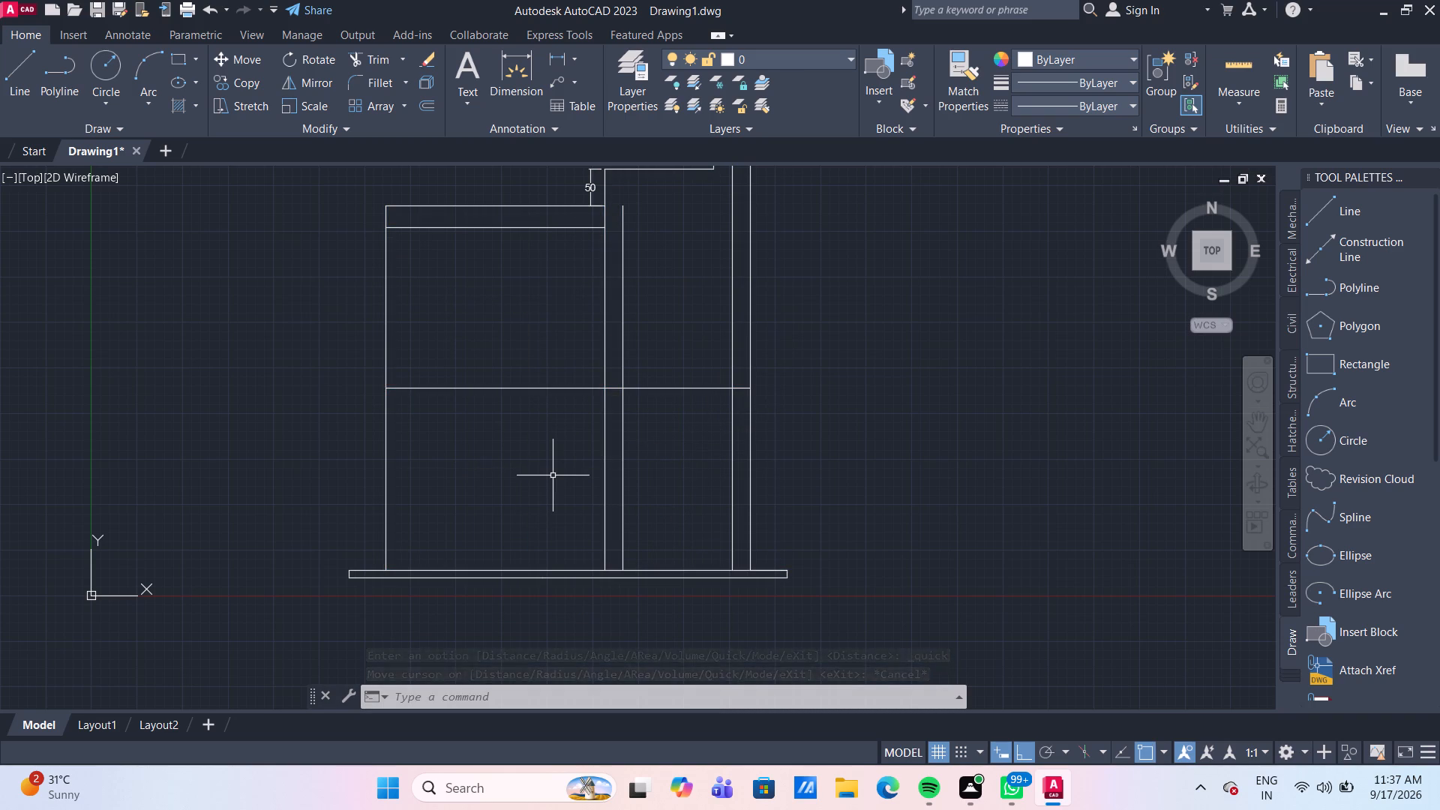
# Offset the horizontal middle line 25 mm downward.
pyautogui.press('o')
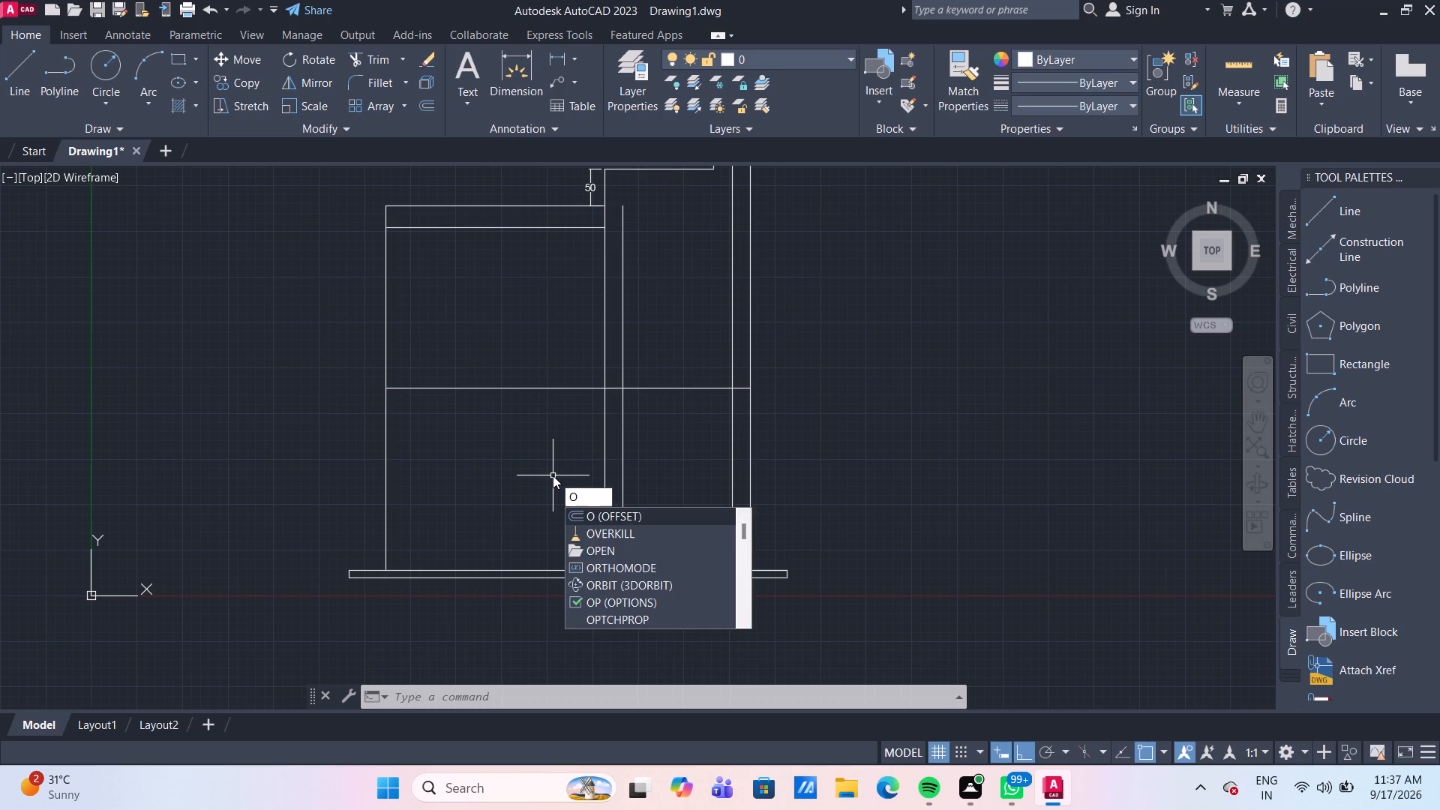
pyautogui.press('Return')
pyautogui.press('Return')
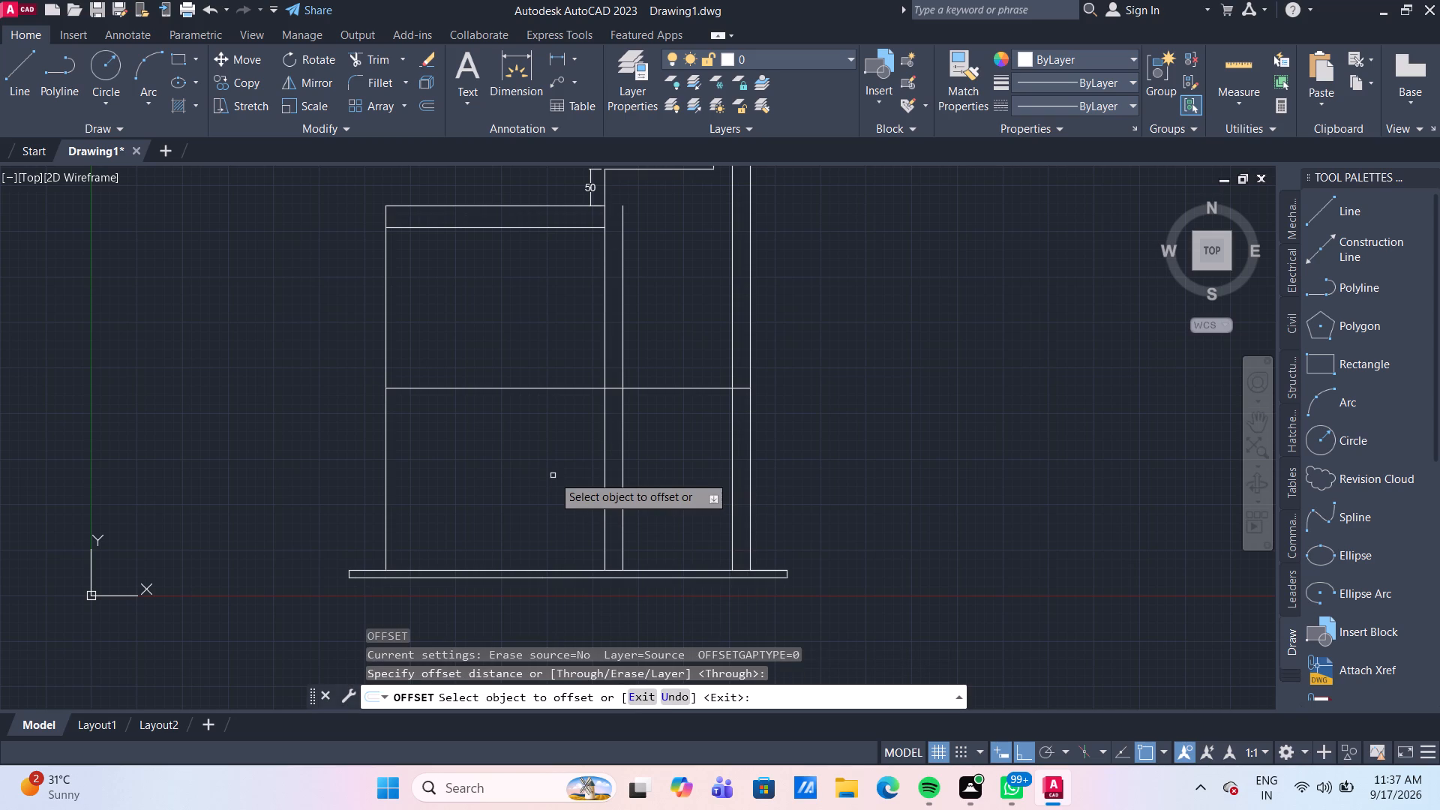
pyautogui.click(523, 388)
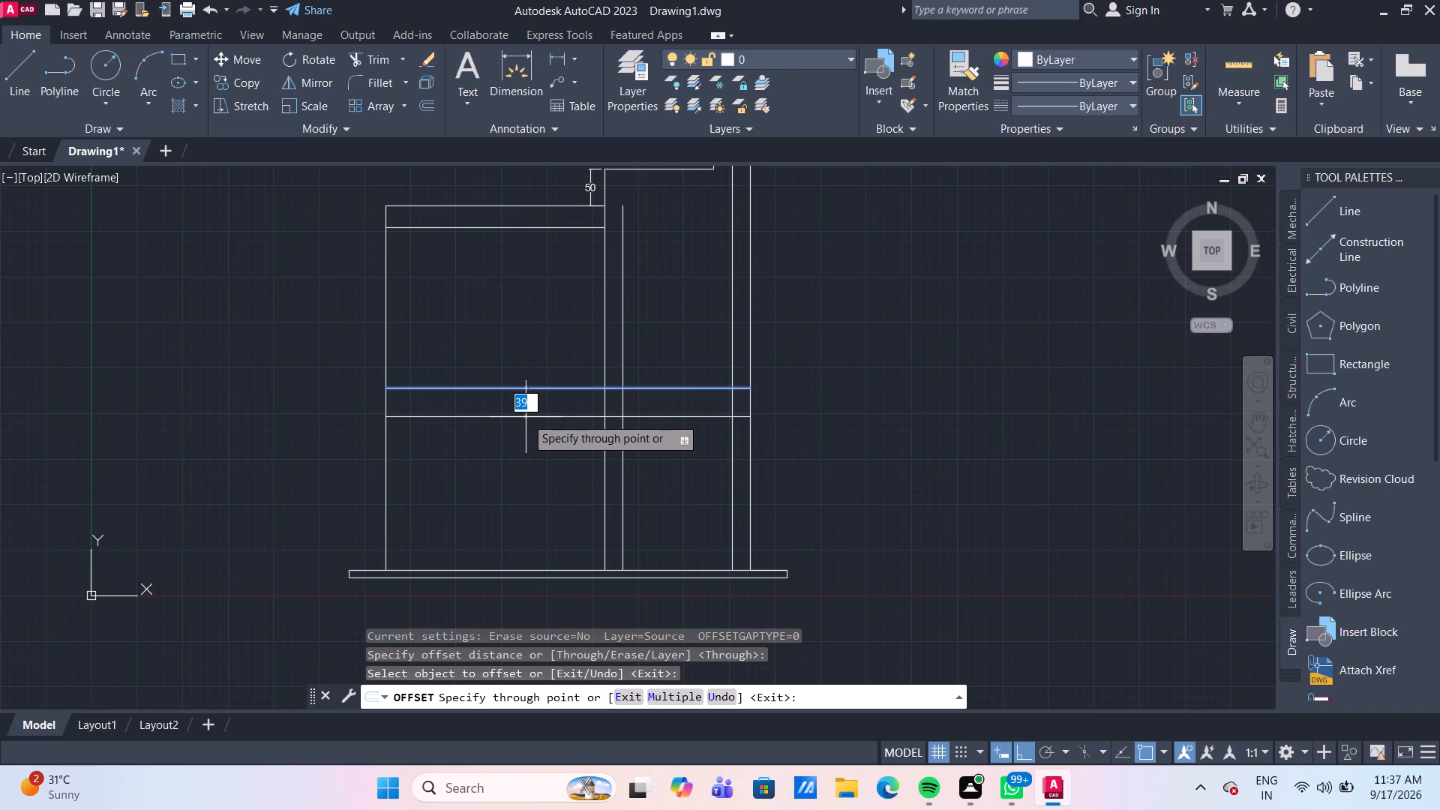
pyautogui.write('25')
pyautogui.press('Return')
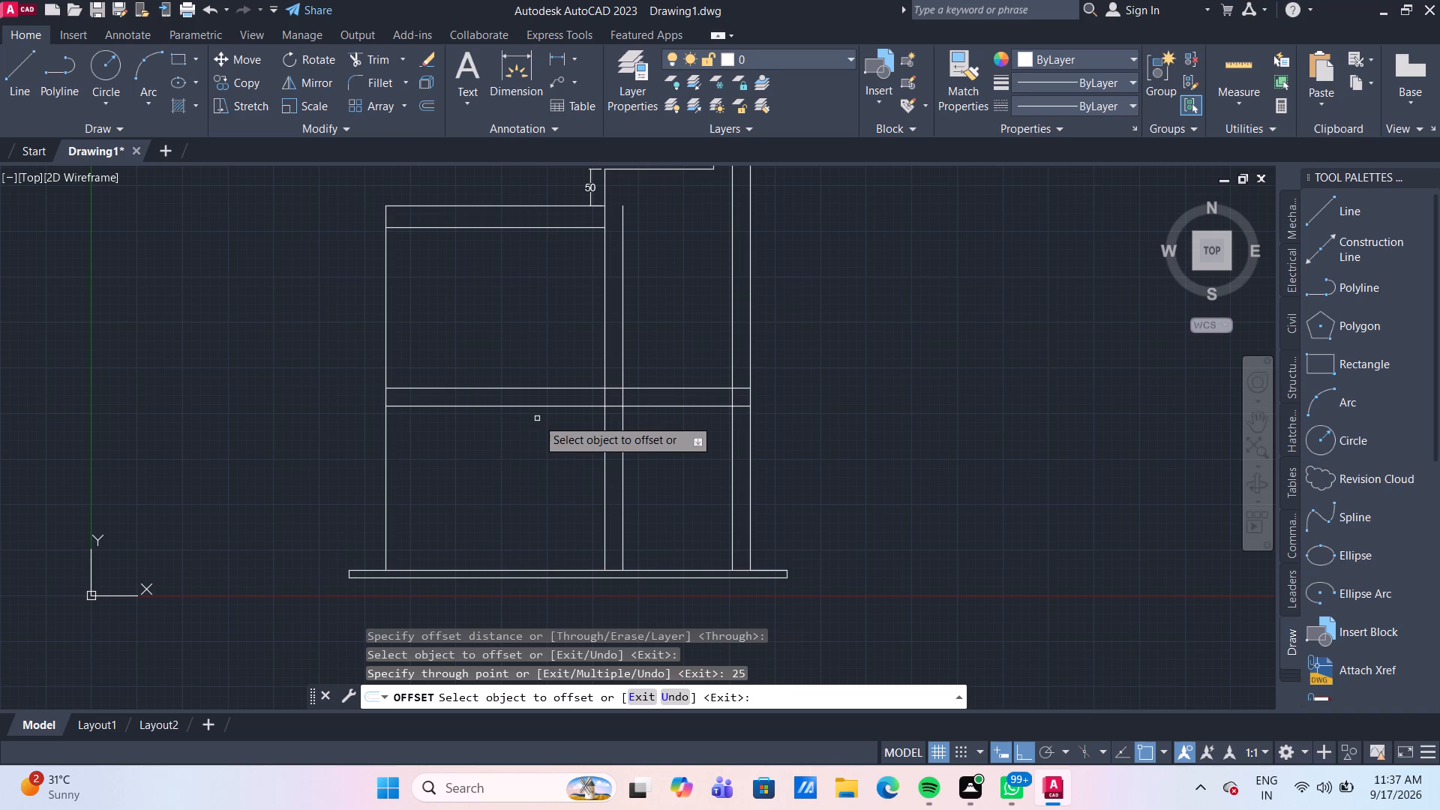
# Offset the vertical divider line 90 mm to the left.
pyautogui.click(604, 511)
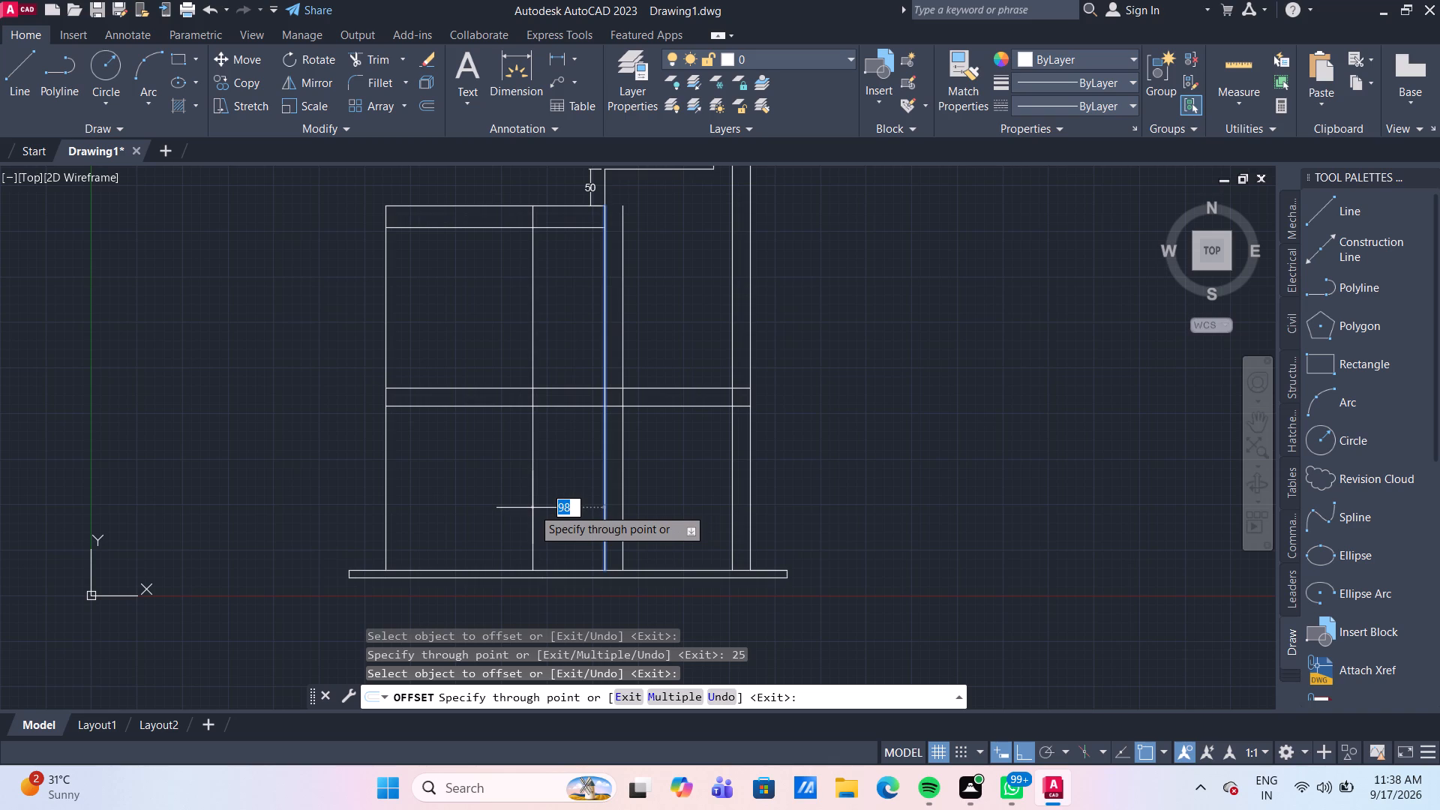
pyautogui.write('90')
pyautogui.press('Return')
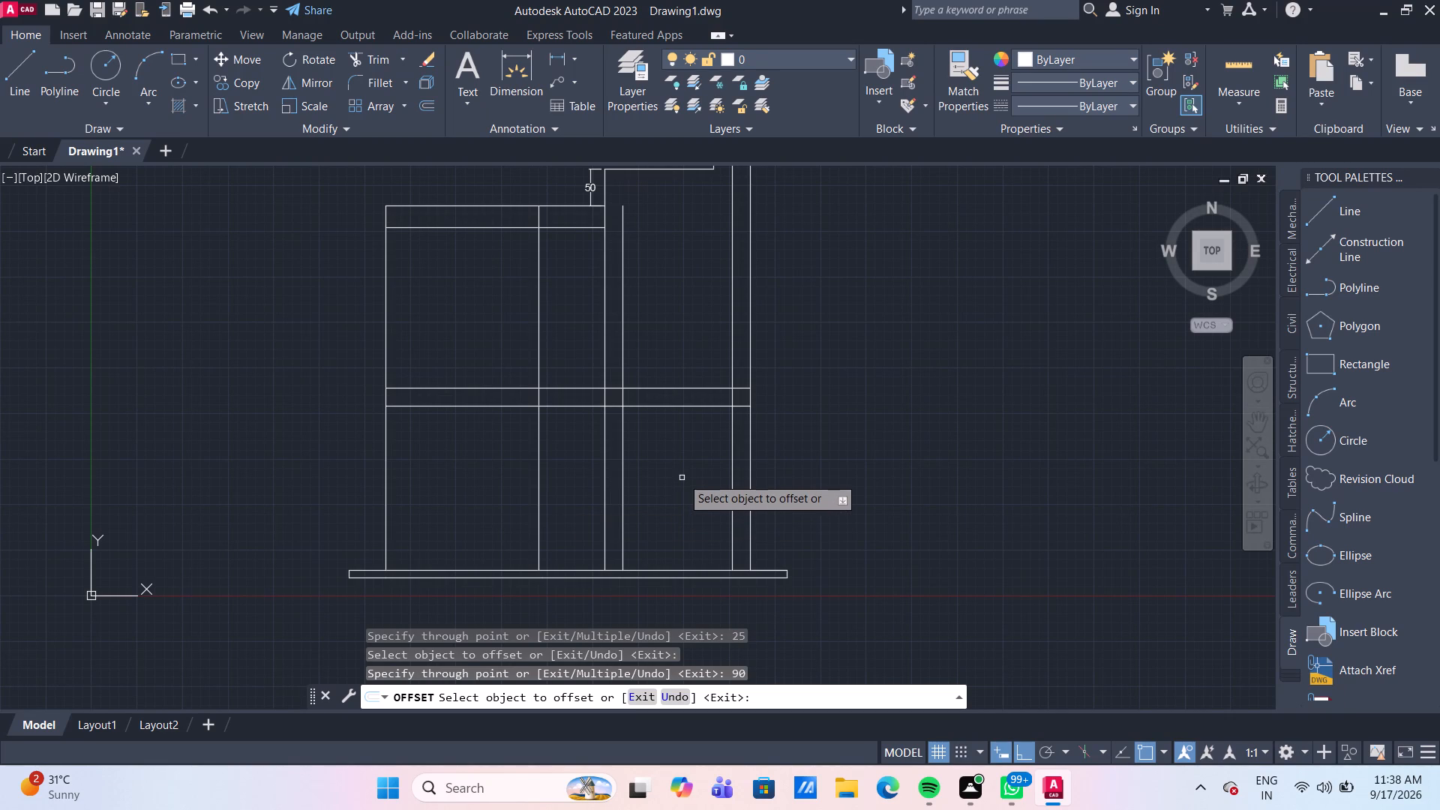
# Offset the vertical divider line 15 mm to the left and the vertical line 90 mm from it 15 mm to the right.
pyautogui.scroll(2, 601, 509)
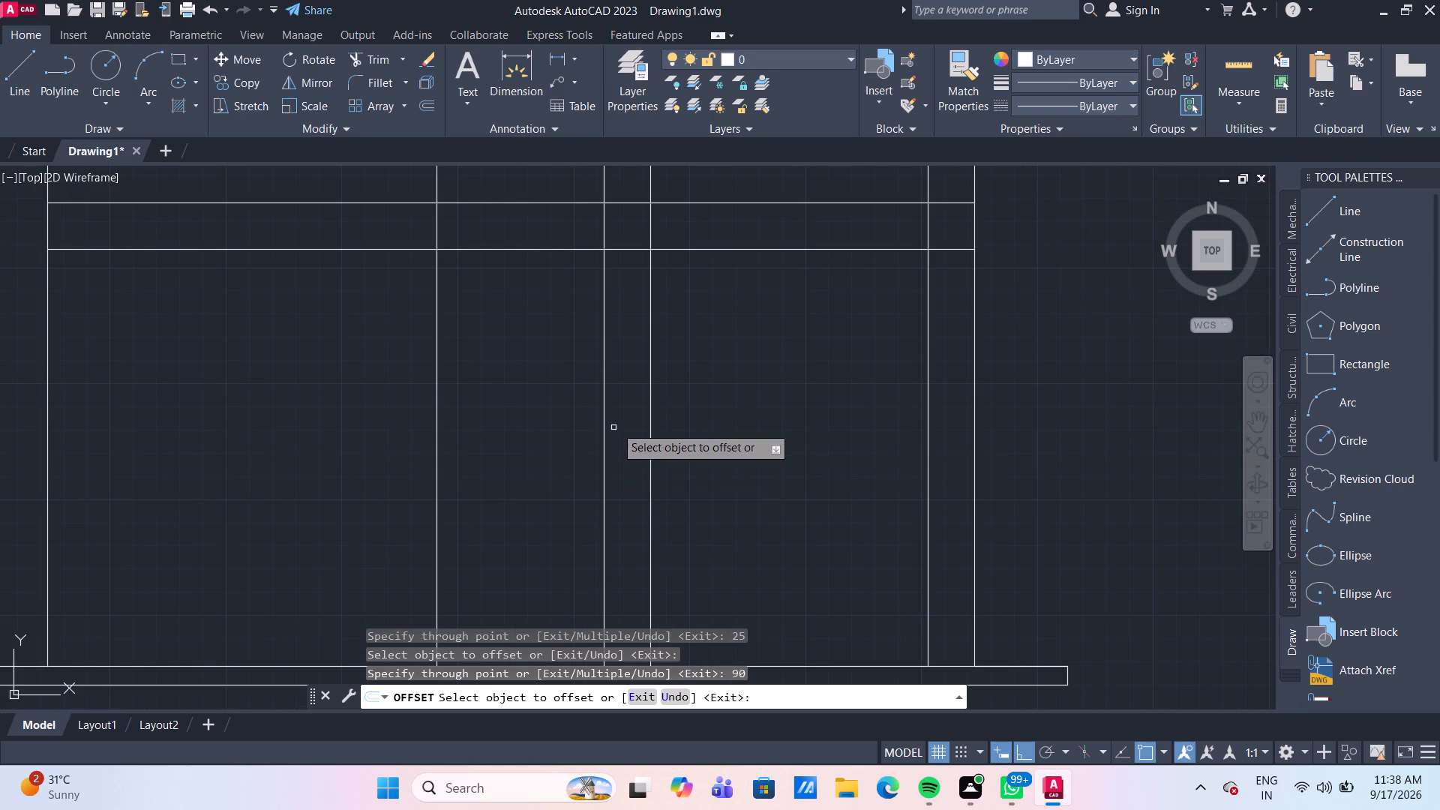
pyautogui.press('Escape')
pyautogui.scroll(-2, 900, 295)
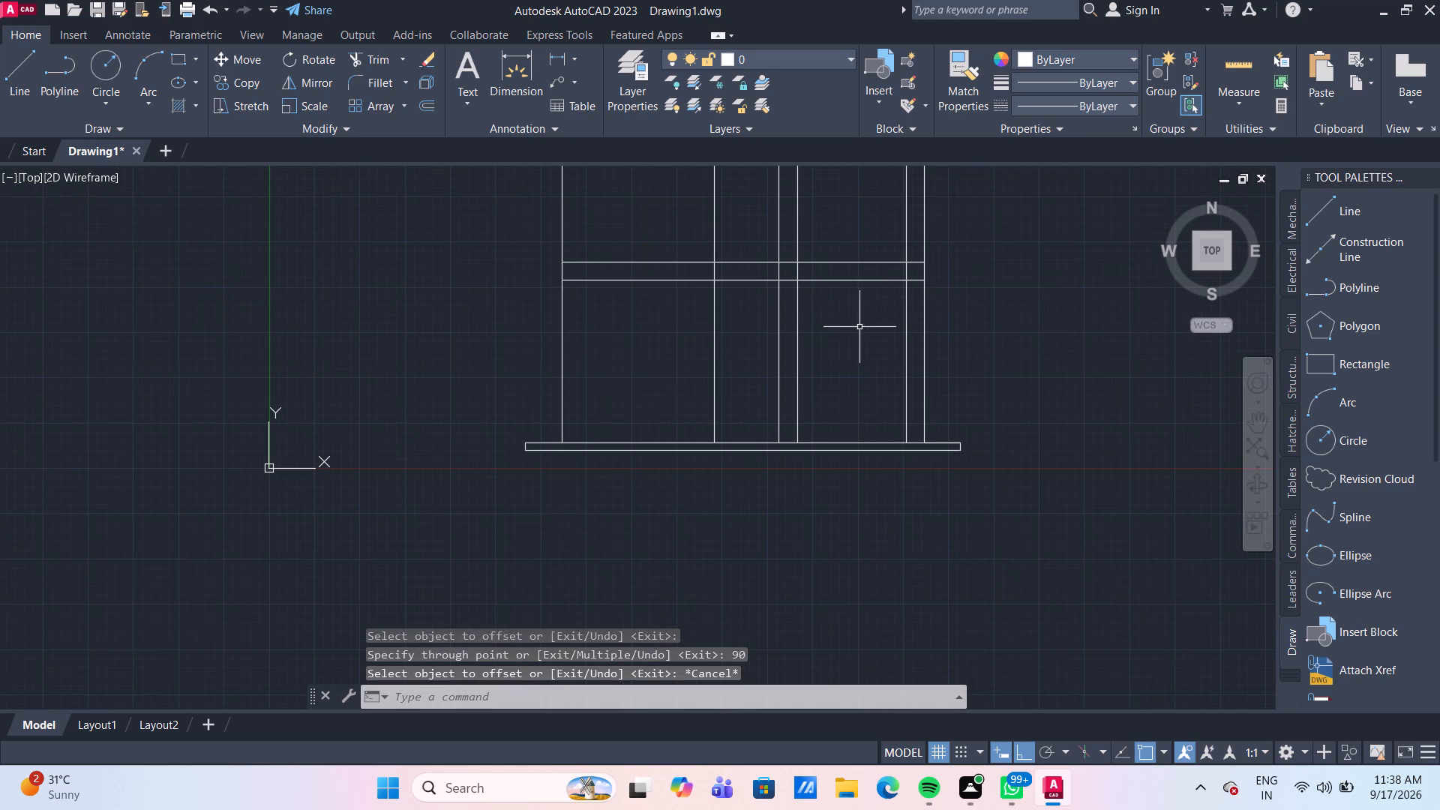
pyautogui.moveTo(859, 327); pyautogui.dragTo(715, 391, button='middle')
pyautogui.scroll(2, 600, 418)
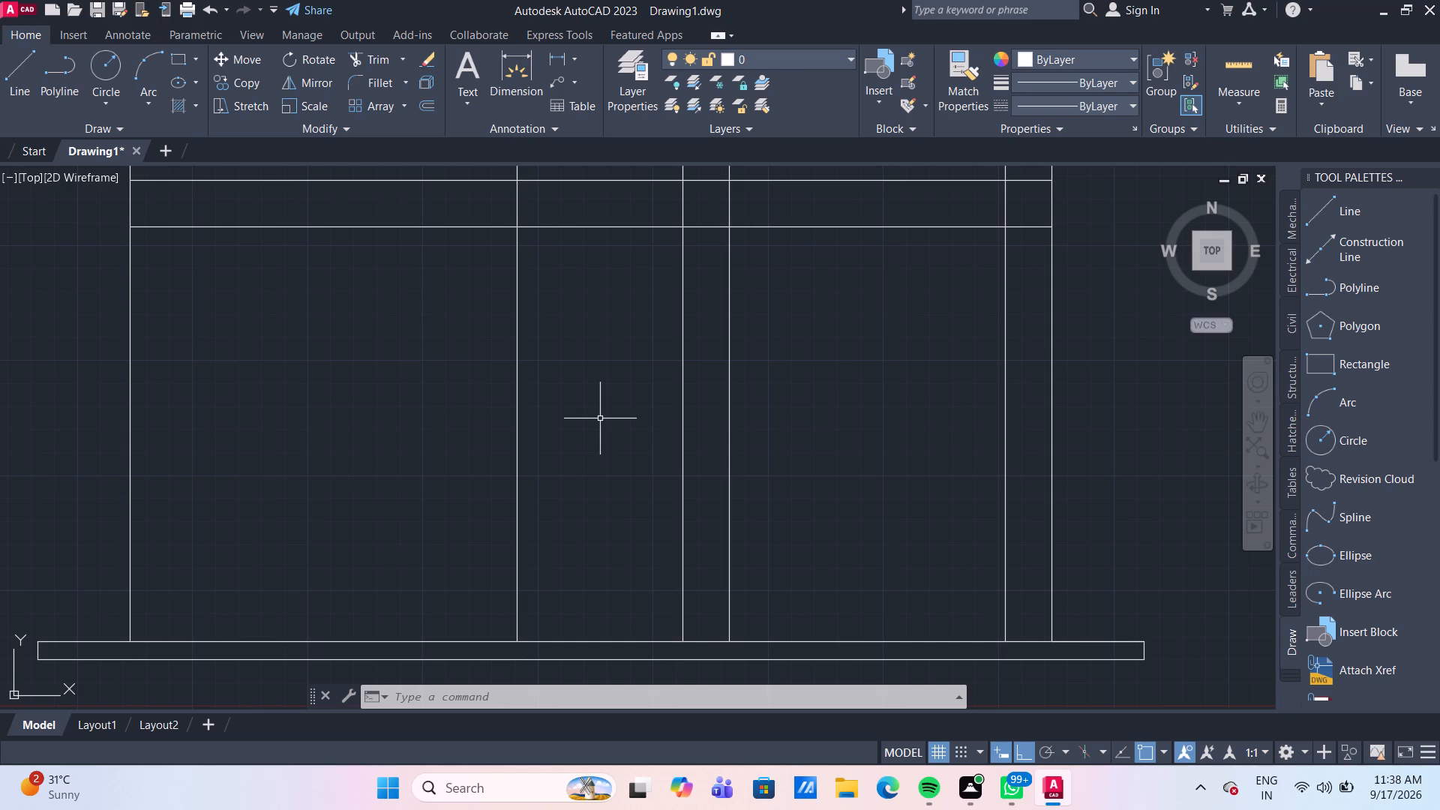
pyautogui.press('o')
pyautogui.press('Return')
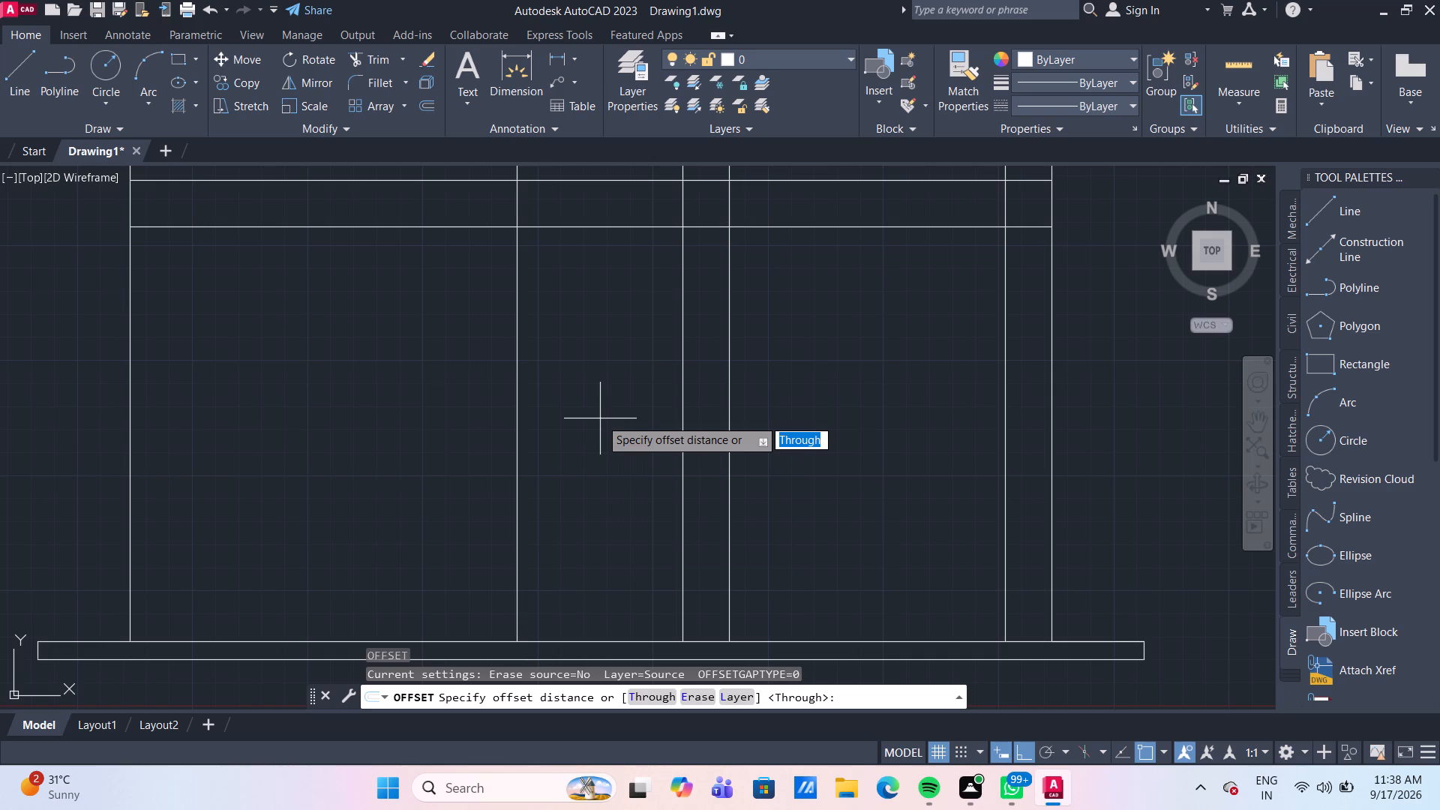
pyautogui.press('Return')
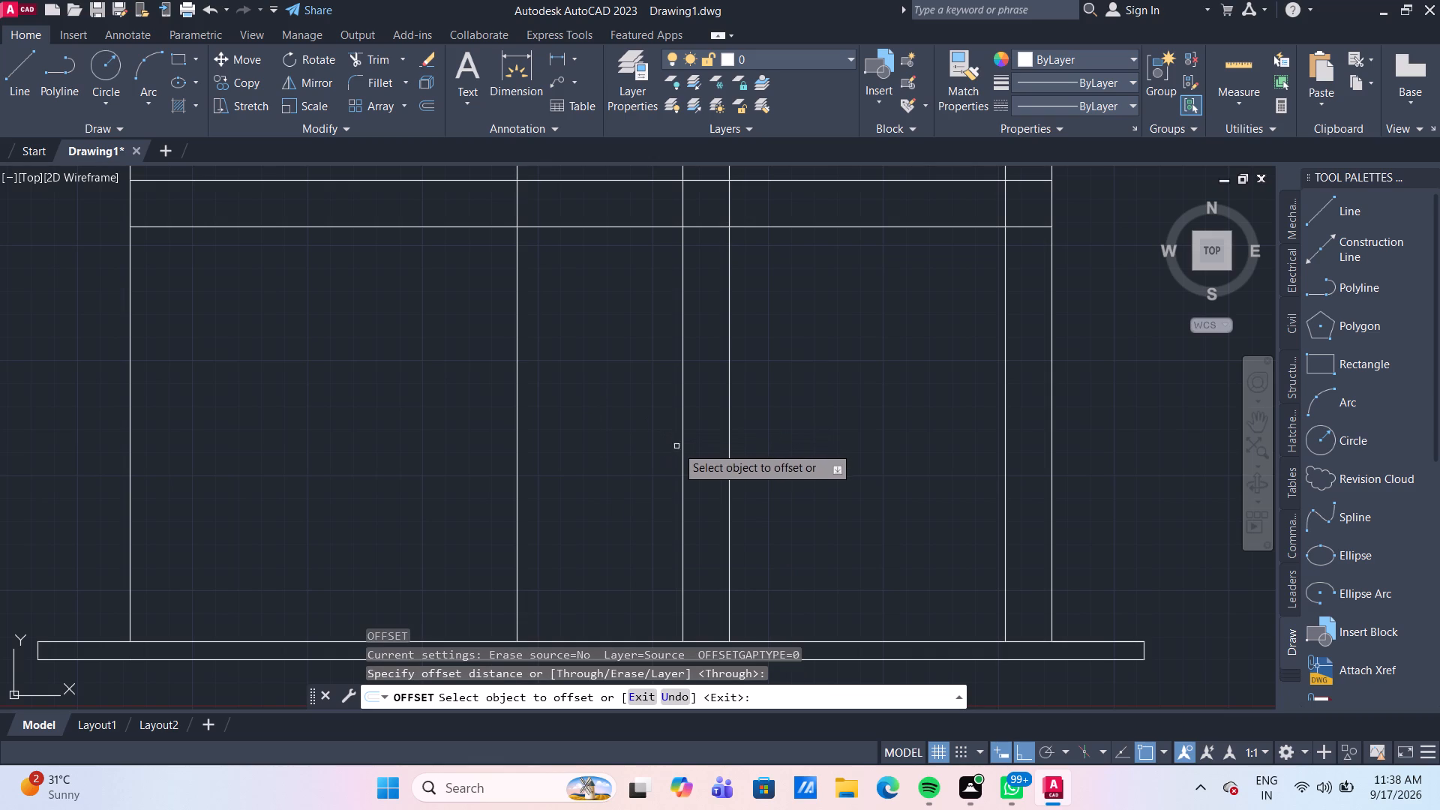
pyautogui.click(682, 451)
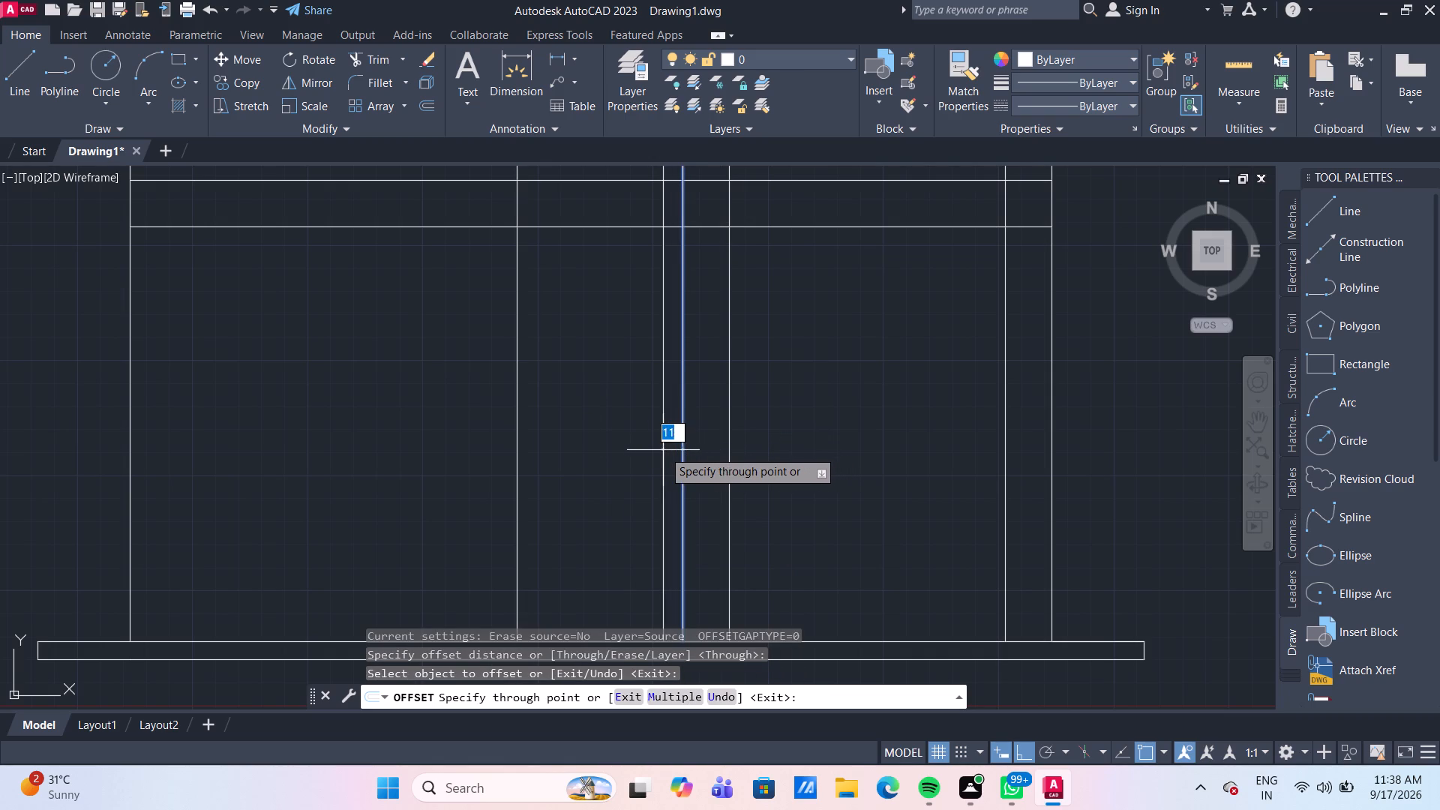
pyautogui.write('15')
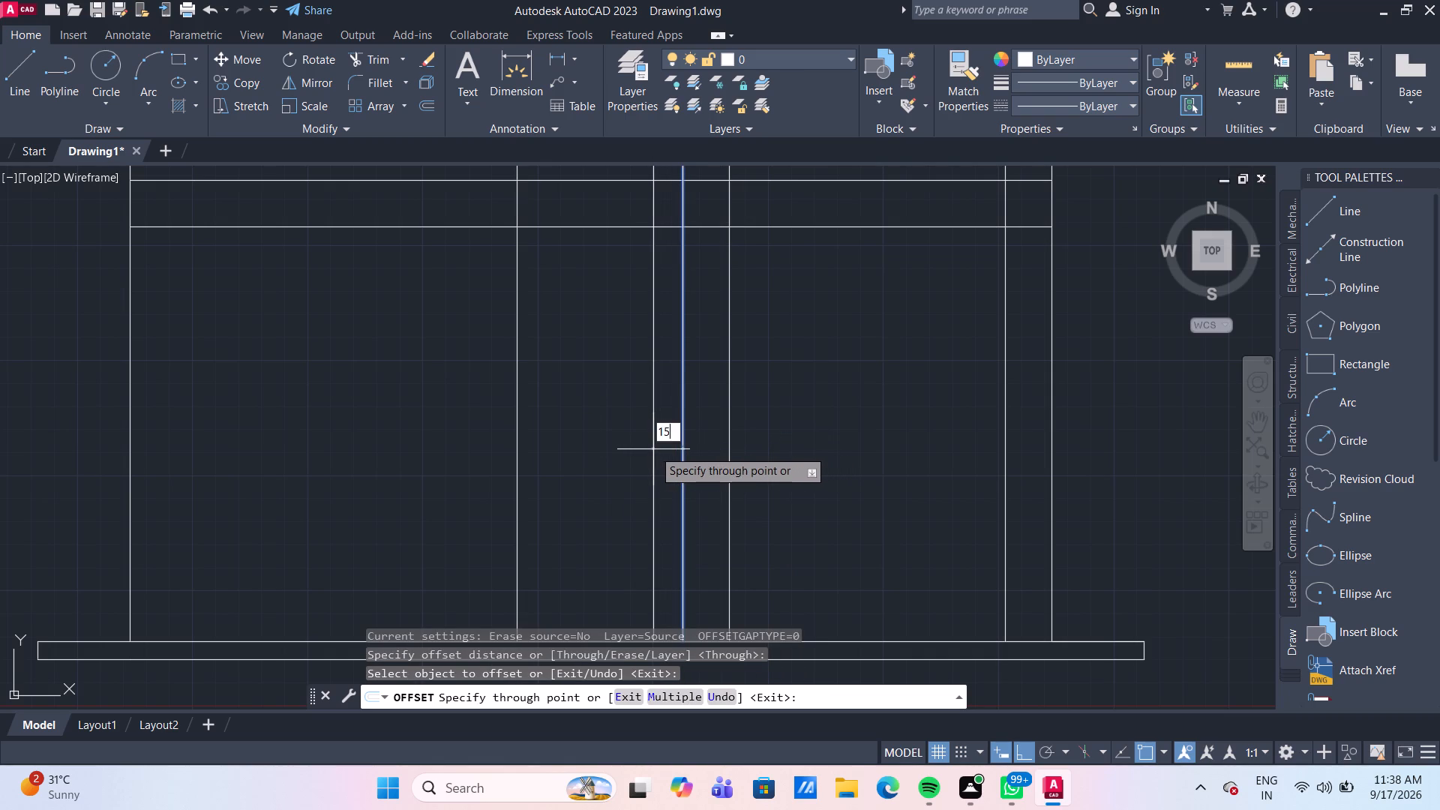
pyautogui.press('Return')
pyautogui.click(516, 441)
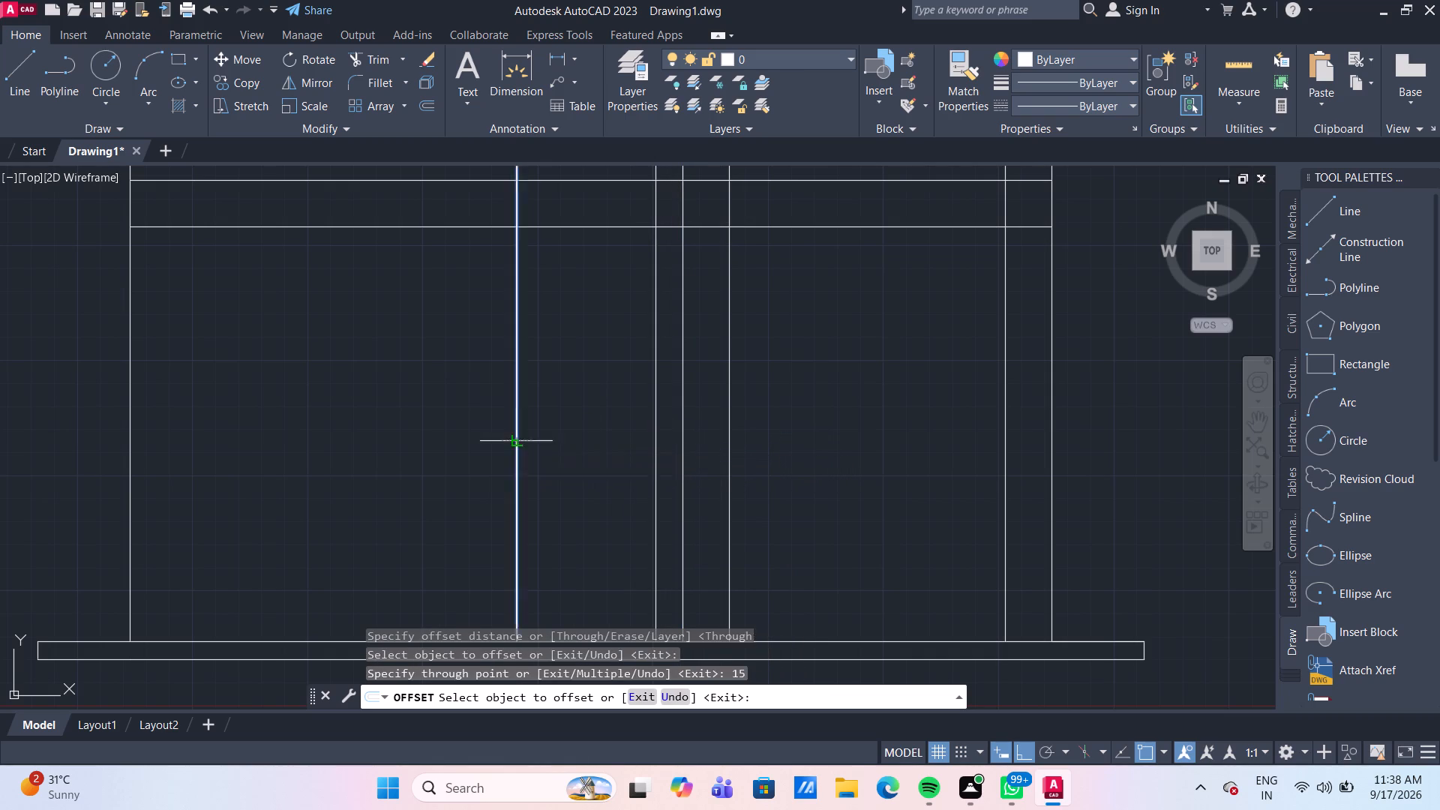
pyautogui.write('15')
pyautogui.press('Return')
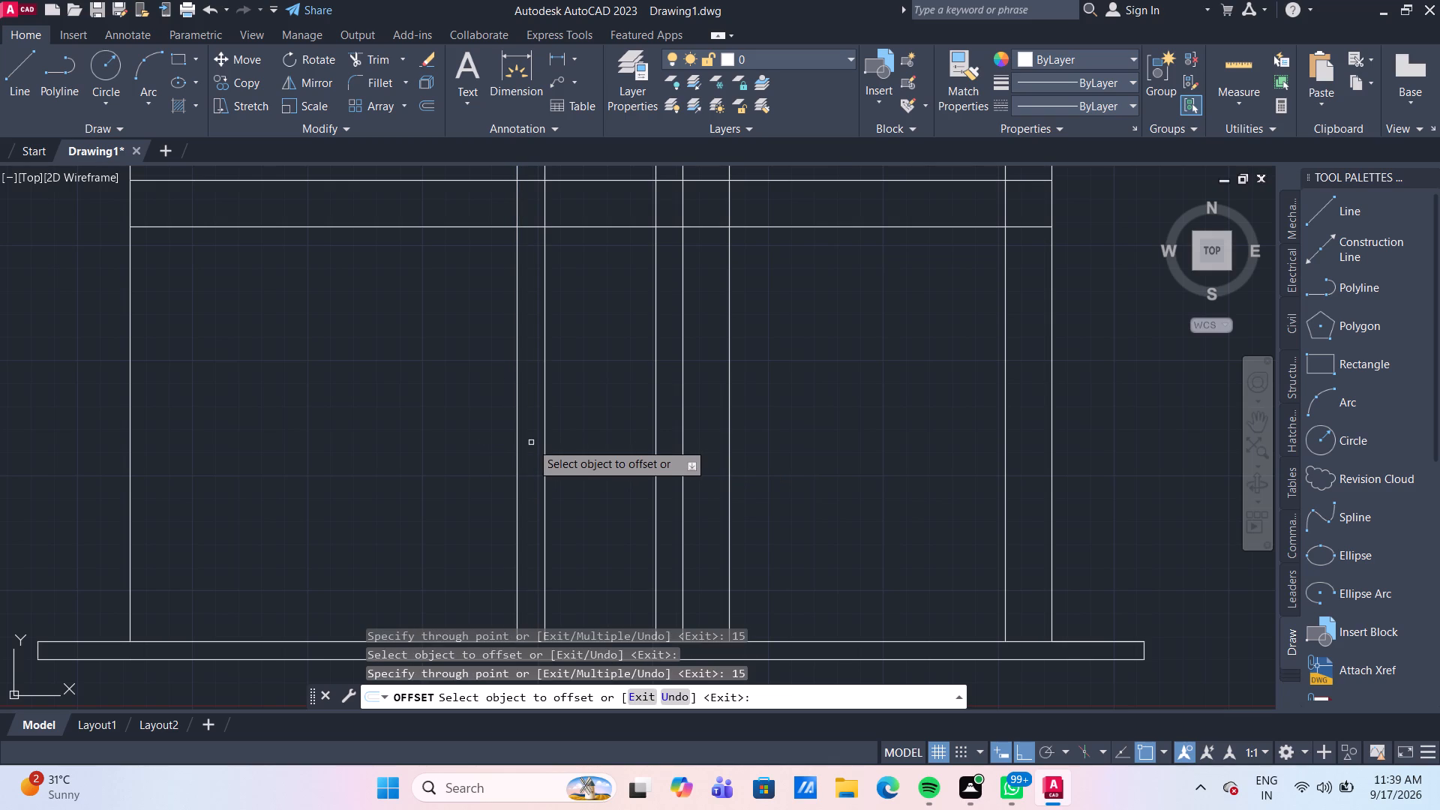
# Offset the lower line of the horizontal middle shelf 75 mm downward.
pyautogui.scroll(-2, 531, 442)
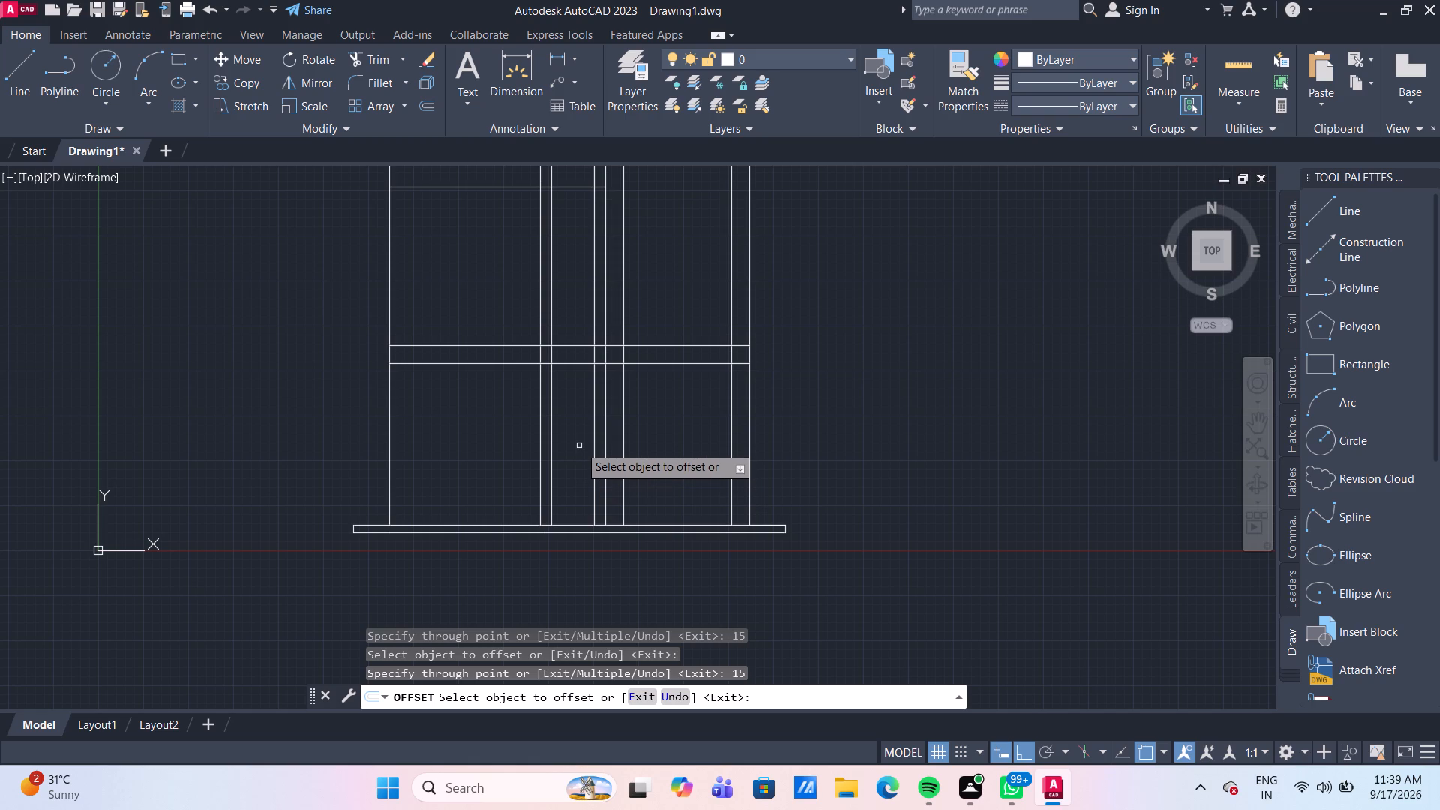
pyautogui.scroll(2, 577, 434)
pyautogui.scroll(-1, 577, 434)
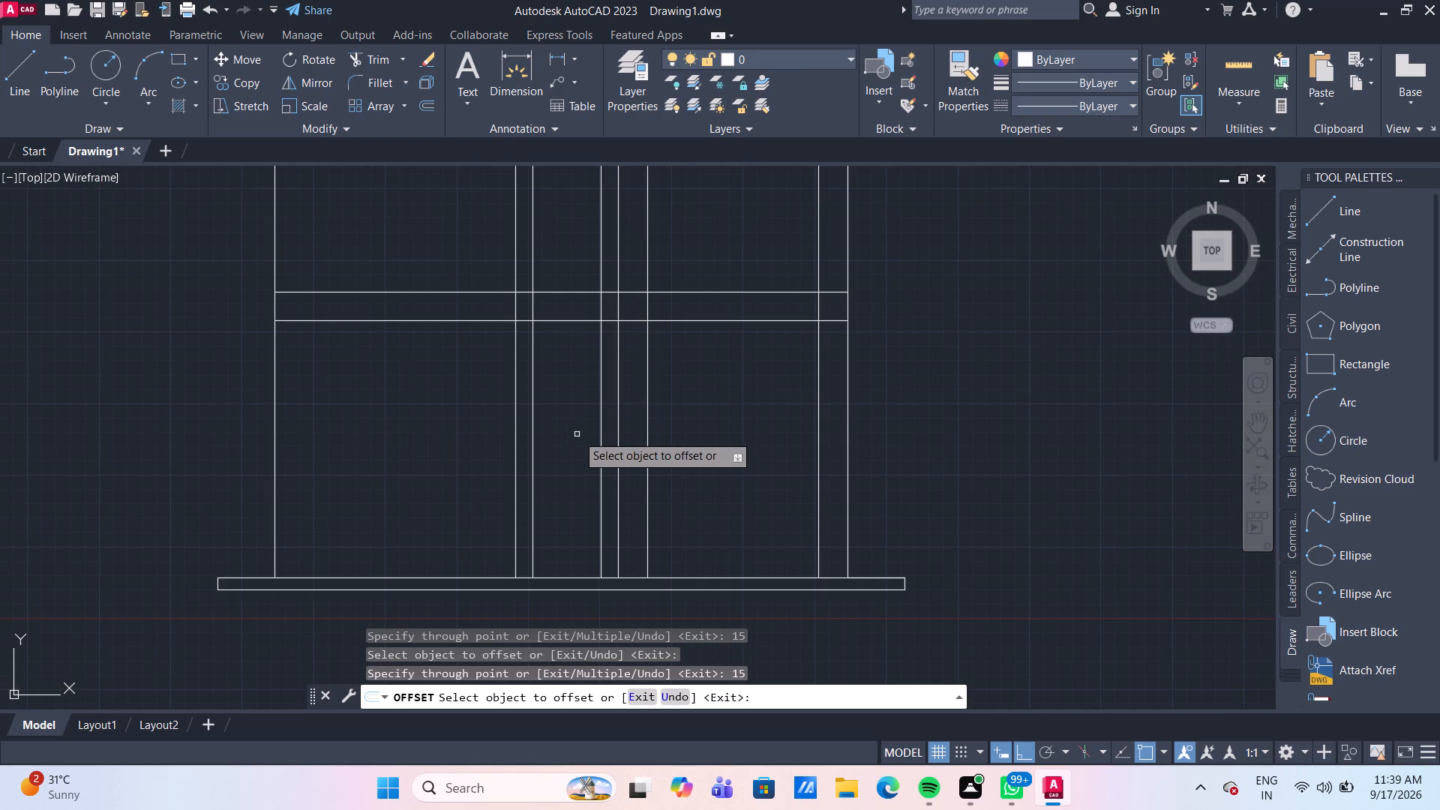
pyautogui.click(568, 321)
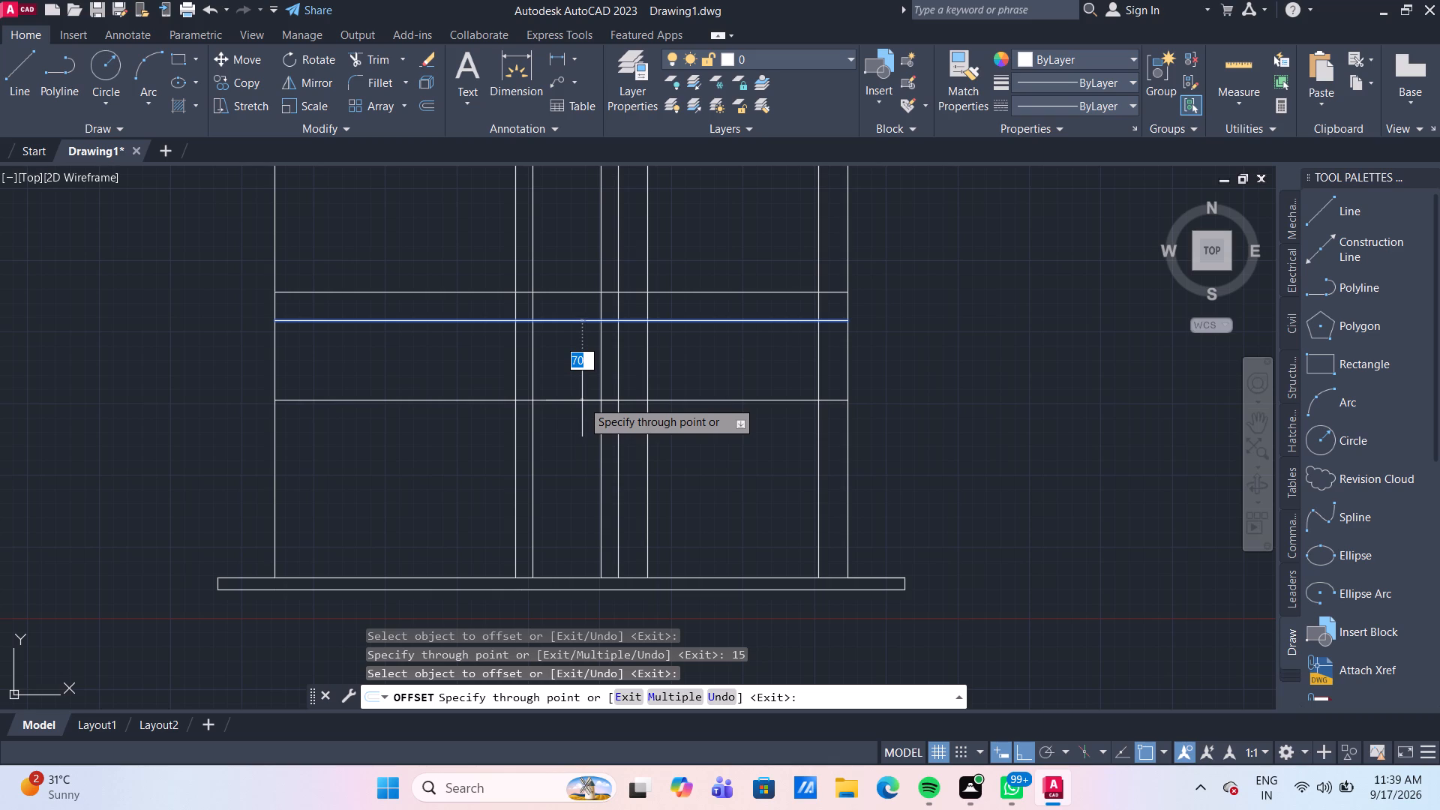
pyautogui.write('75')
pyautogui.press('Return')
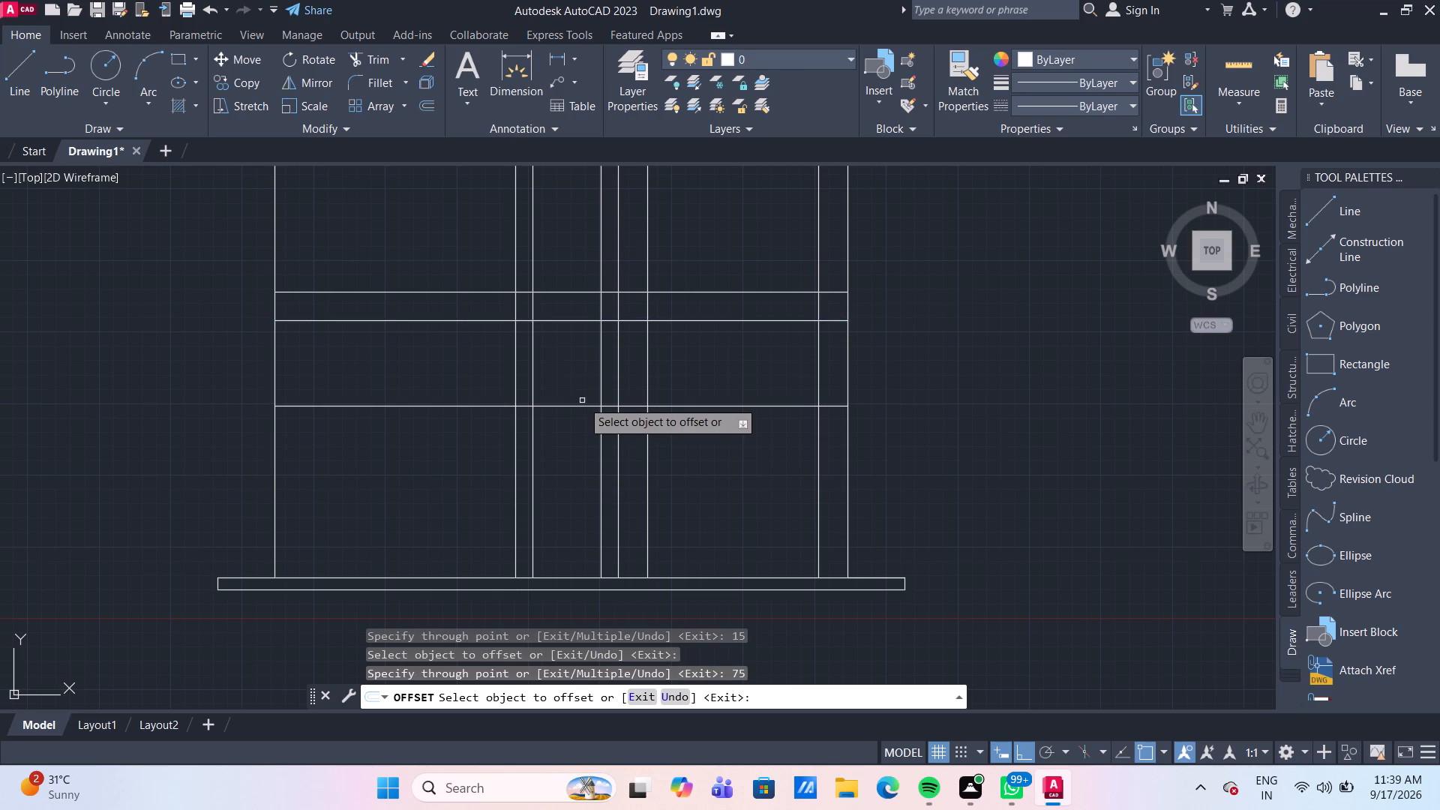
pyautogui.press('Escape')
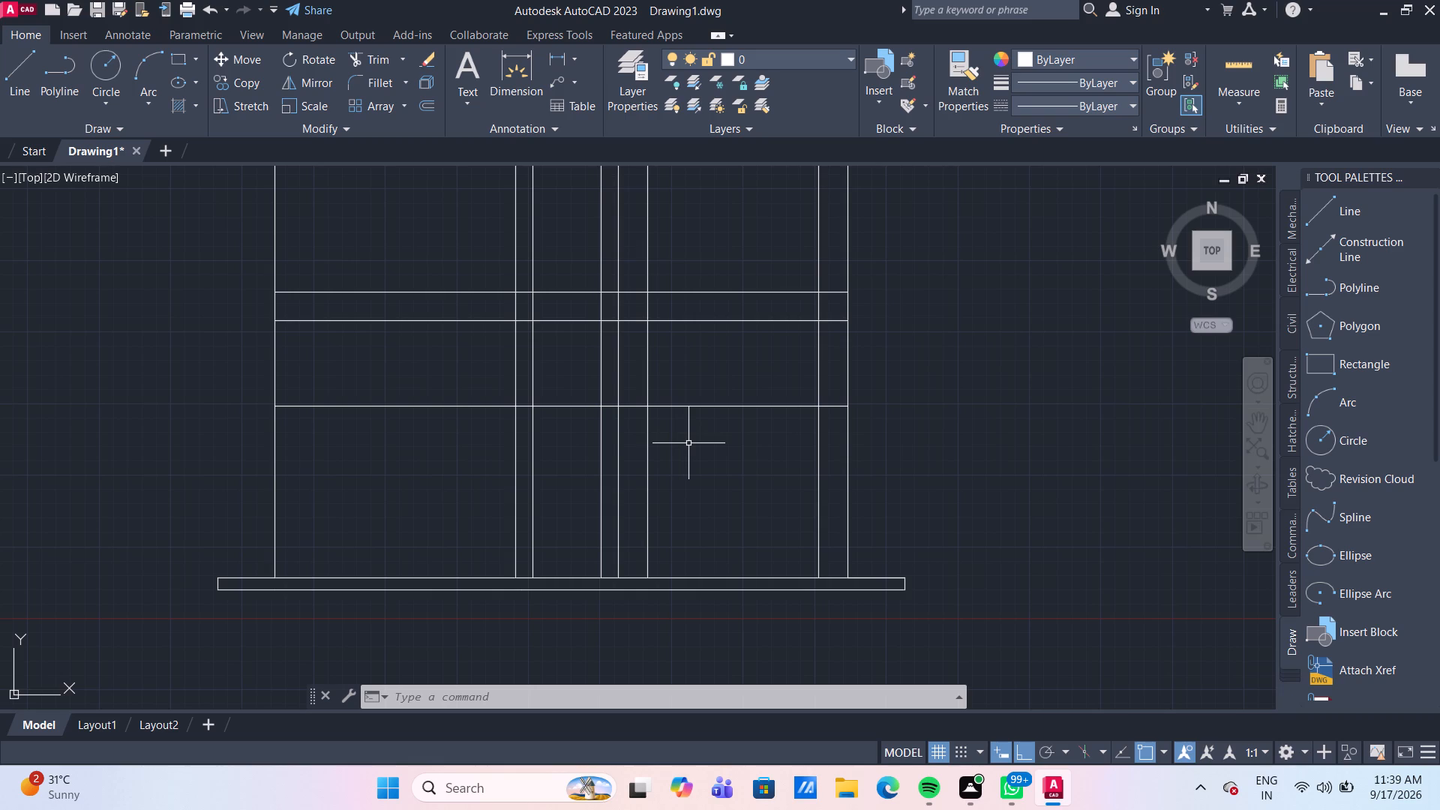
# Offset the new lower horizontal line 25 mm downward to give a second rail thickness.
pyautogui.press('o')
pyautogui.press('Return')
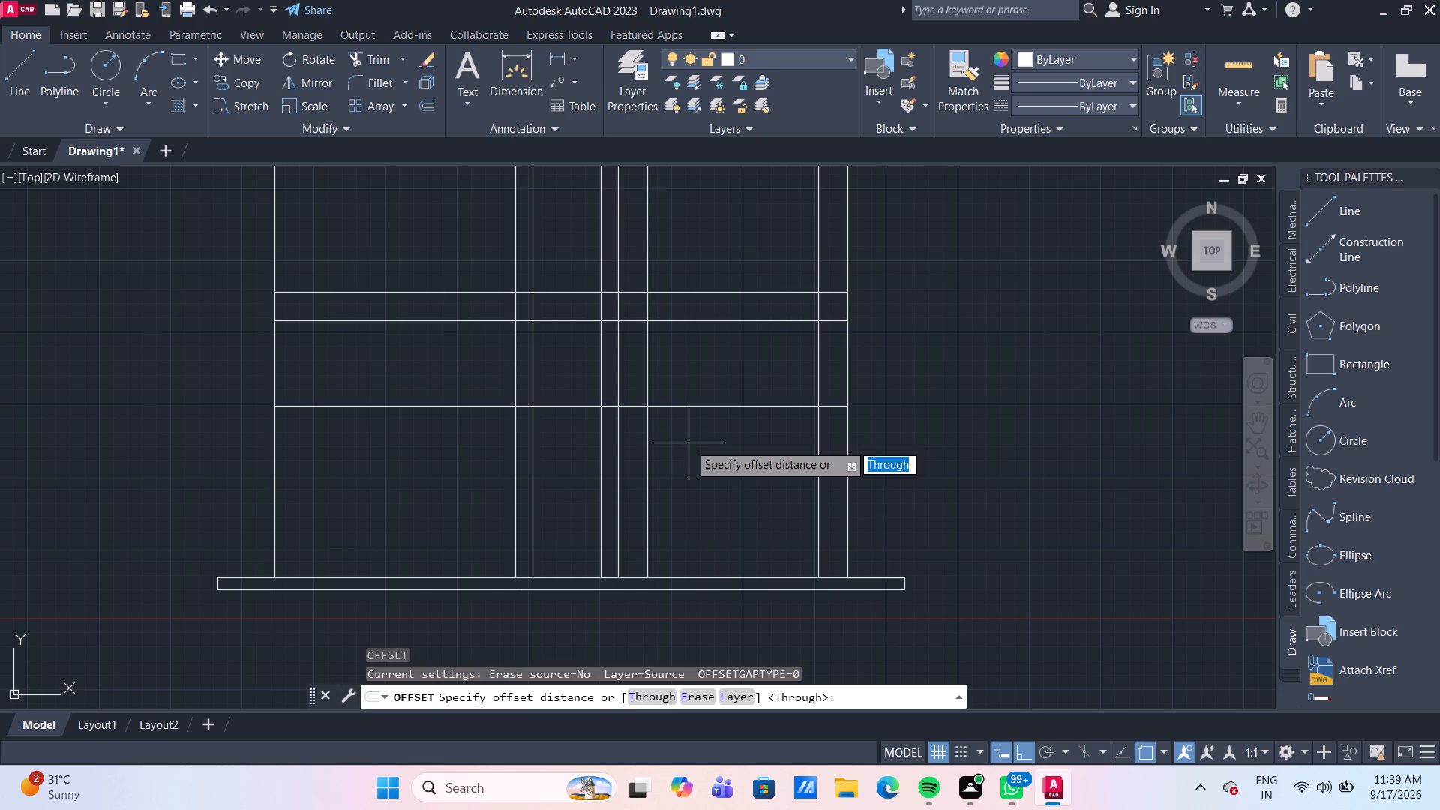
pyautogui.press('Return')
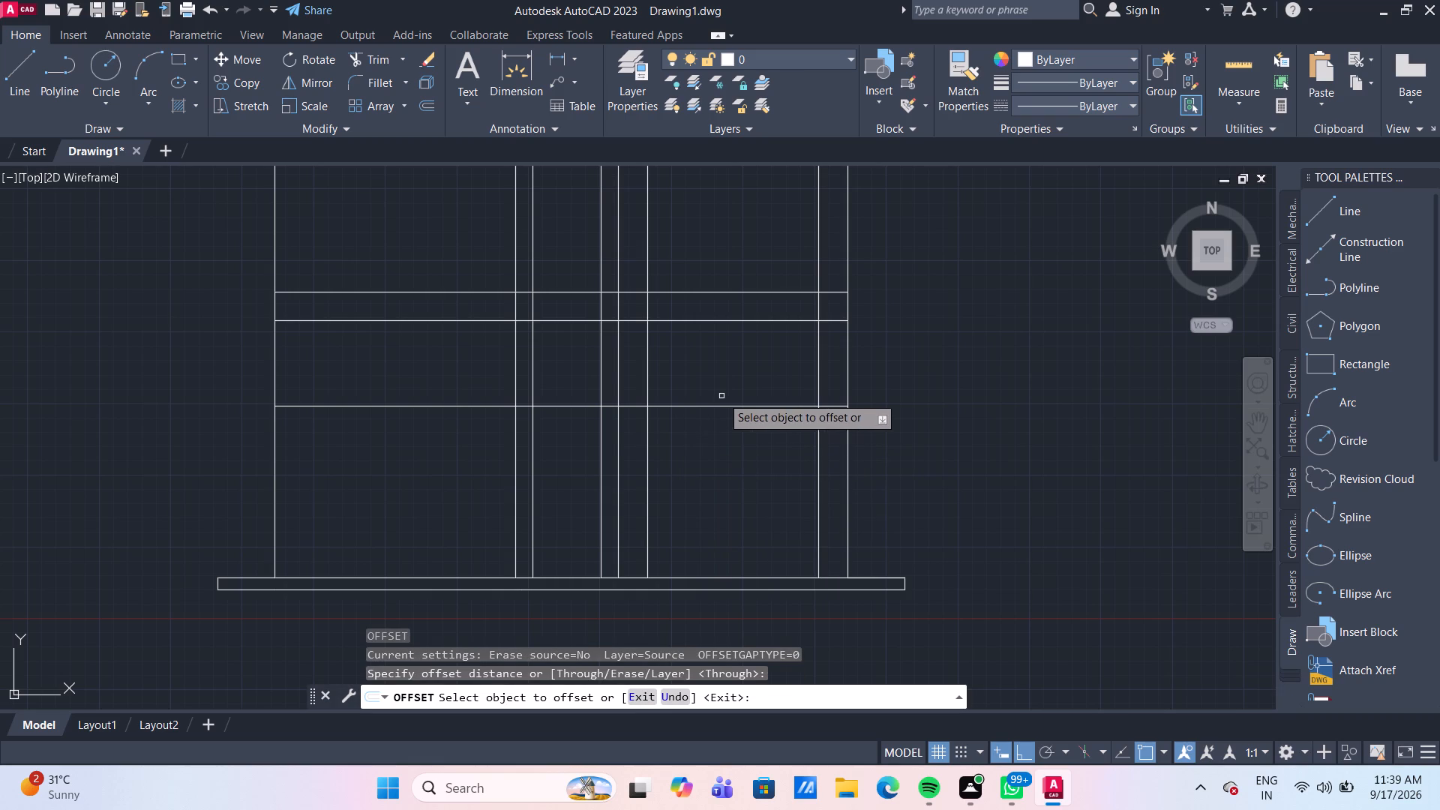
pyautogui.click(728, 407)
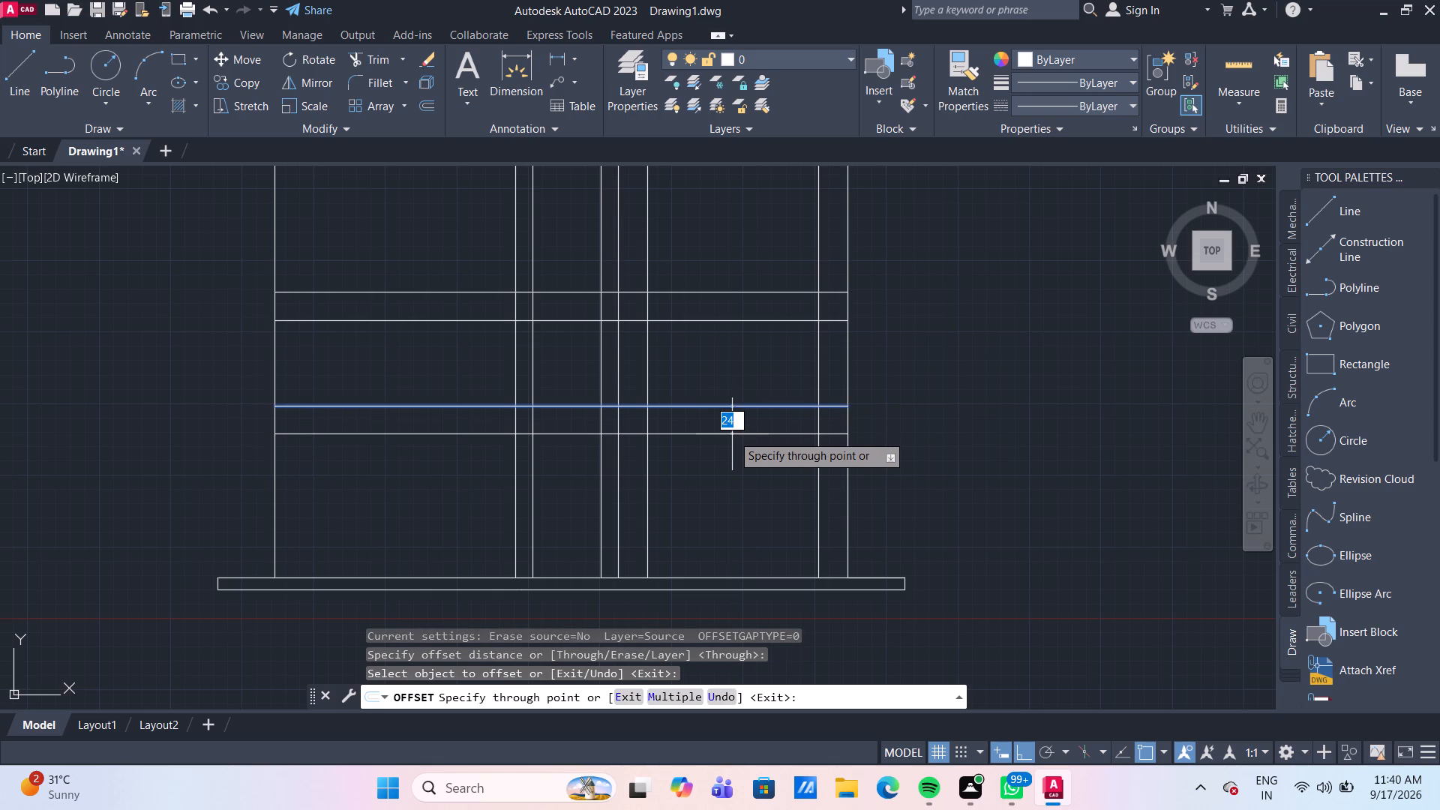
pyautogui.write('25')
pyautogui.press('Return')
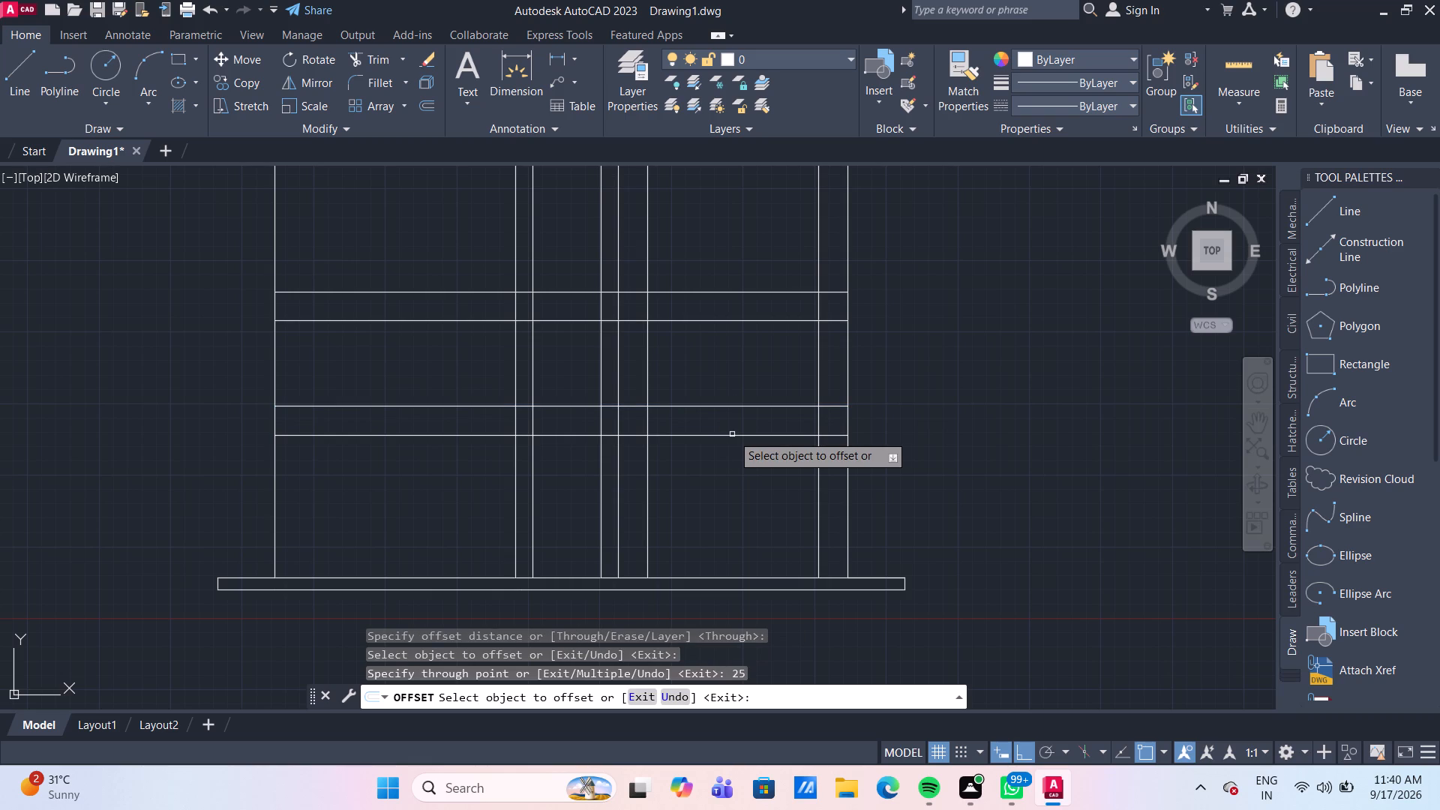
pyautogui.press('Escape')
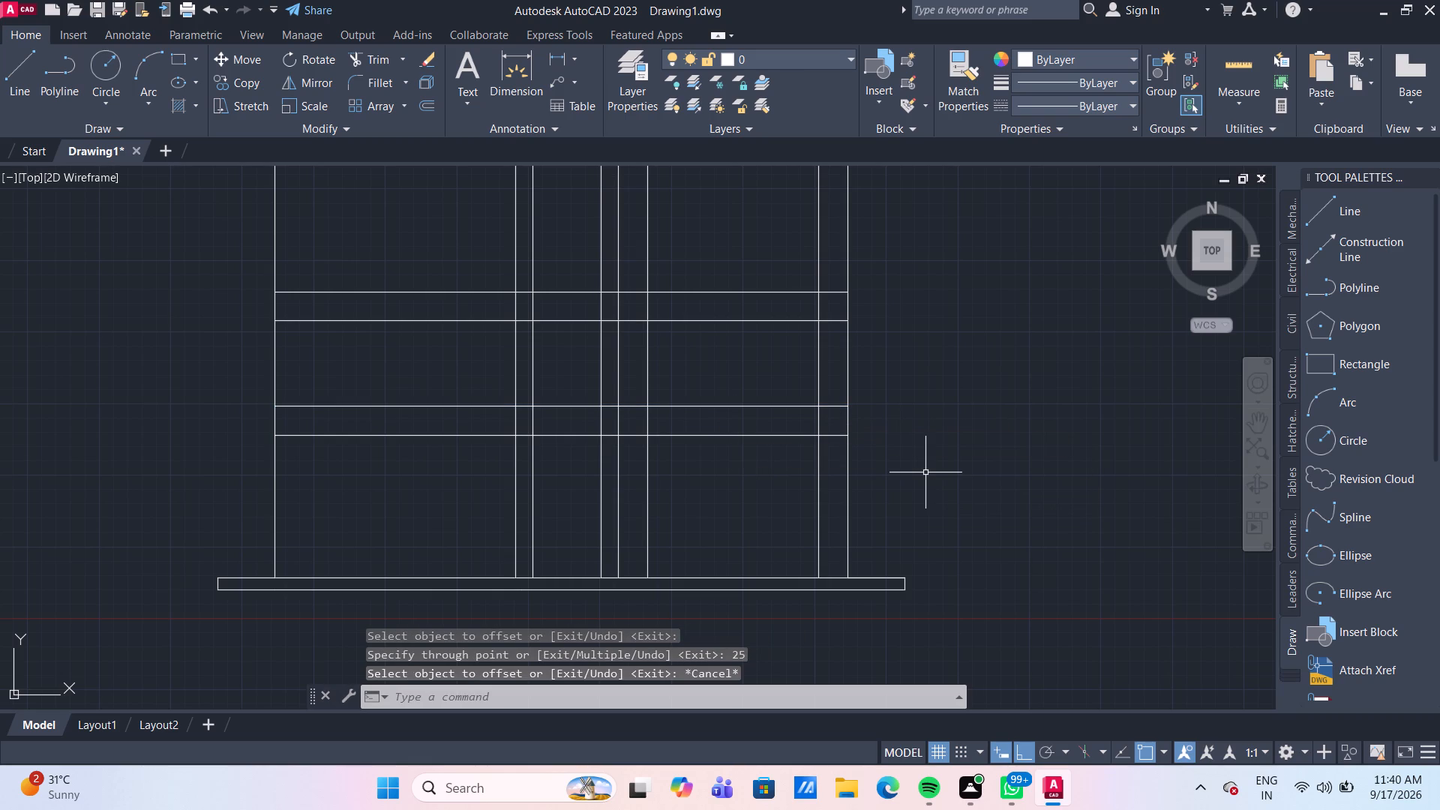
# Trim the second rail's lower line and the inner verticals crossing the rail right of the divider, leaving a three-sided frame below.
pyautogui.write('TR')
pyautogui.press('Return')
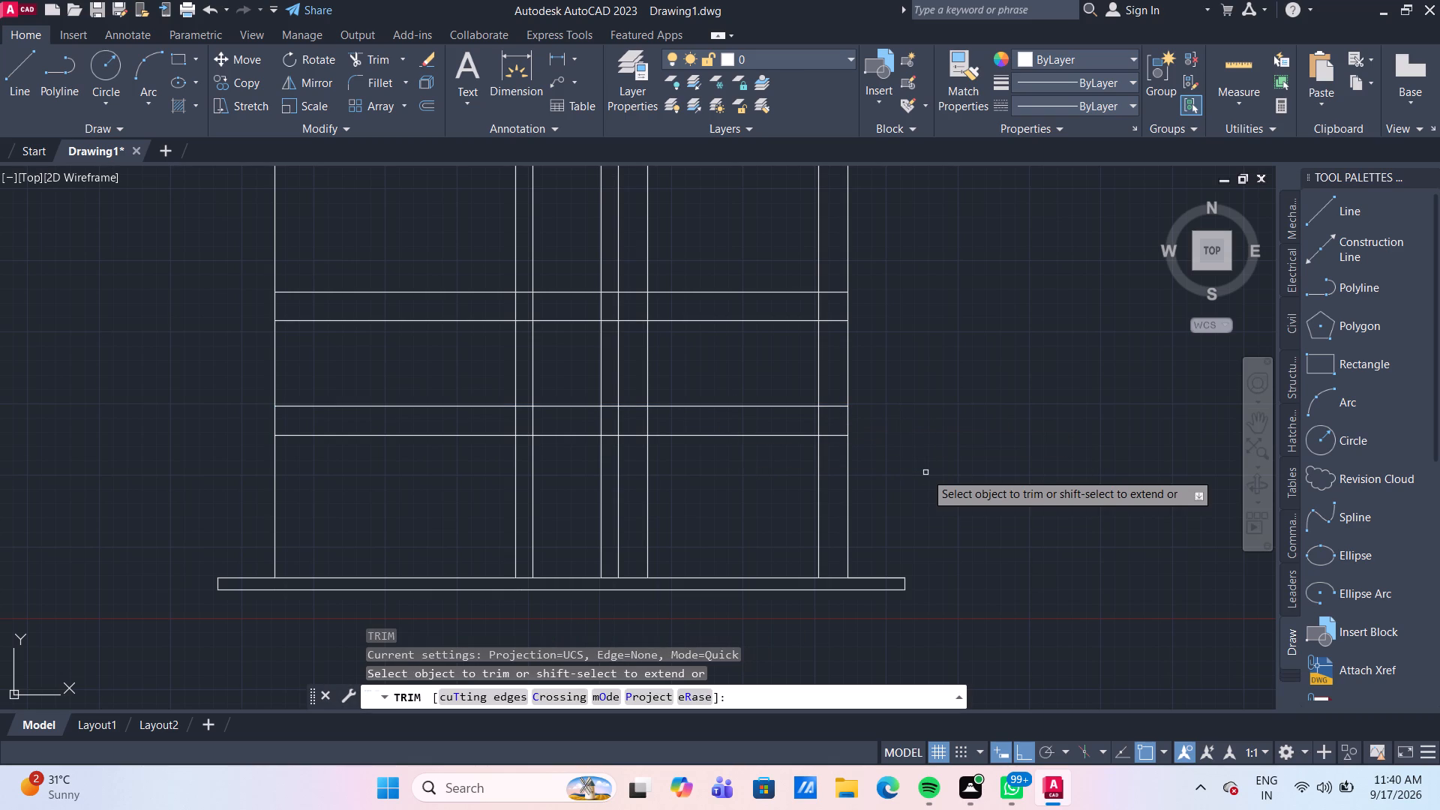
pyautogui.click(637, 445)
pyautogui.click(632, 419)
pyautogui.click(632, 419)
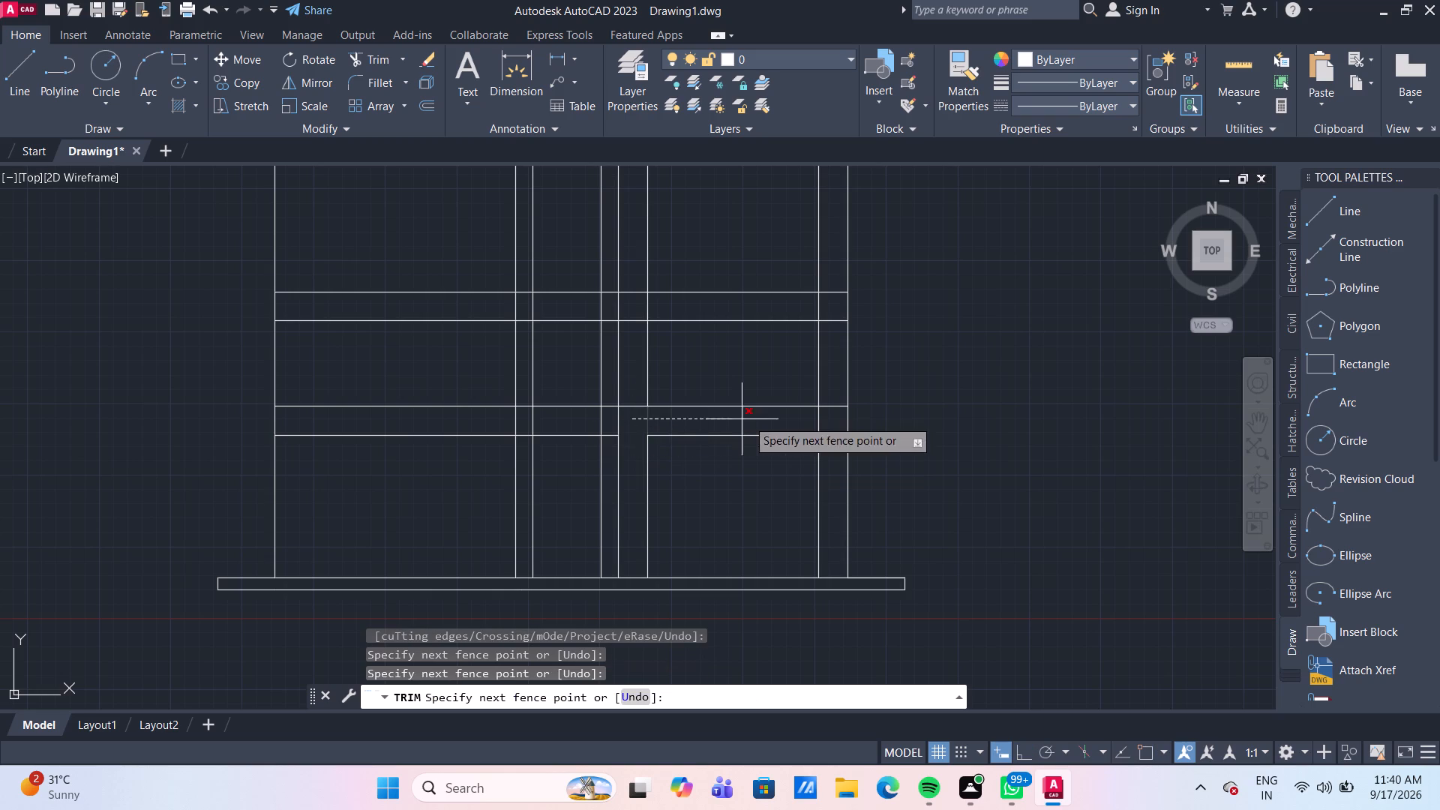
pyautogui.click(826, 418)
pyautogui.click(834, 421)
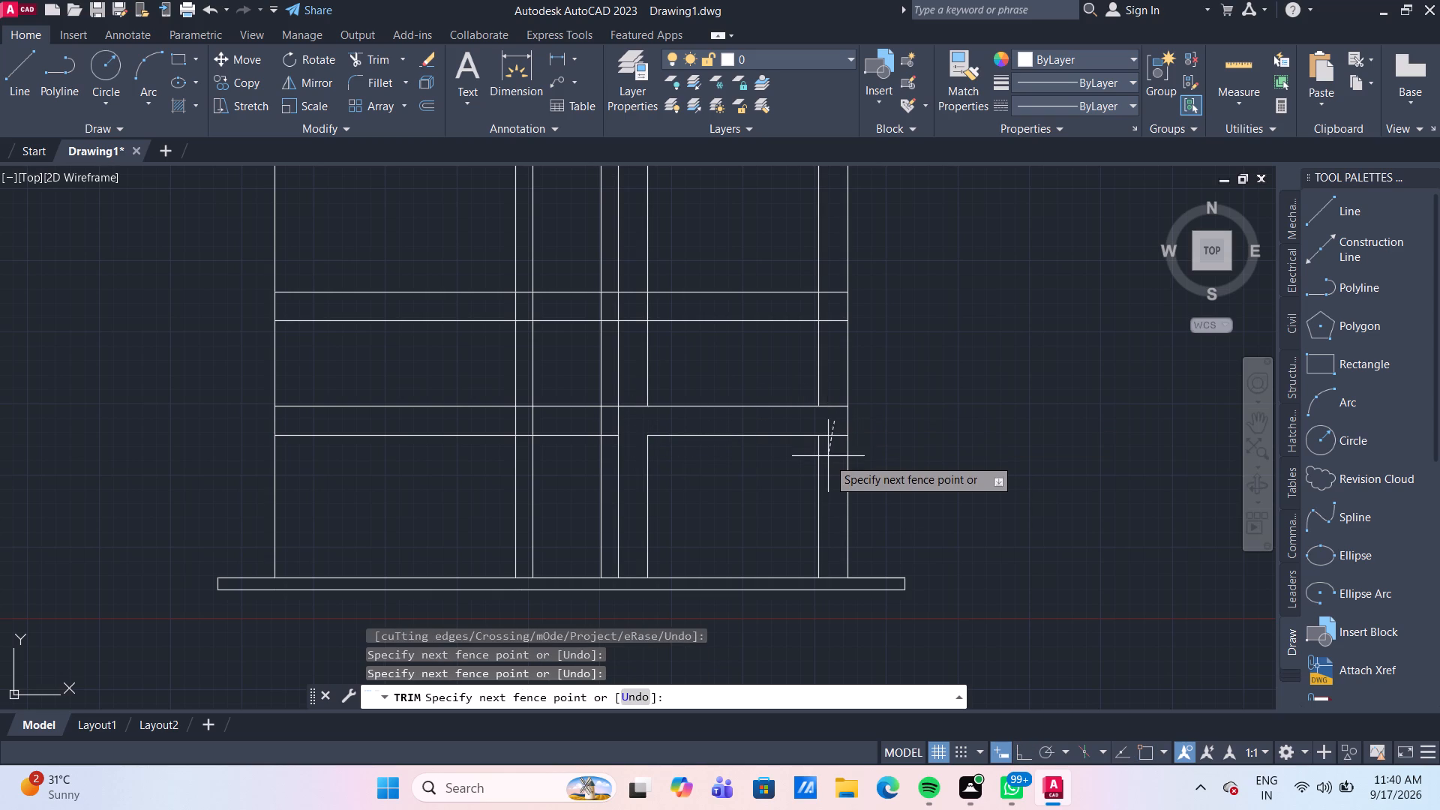
pyautogui.click(833, 466)
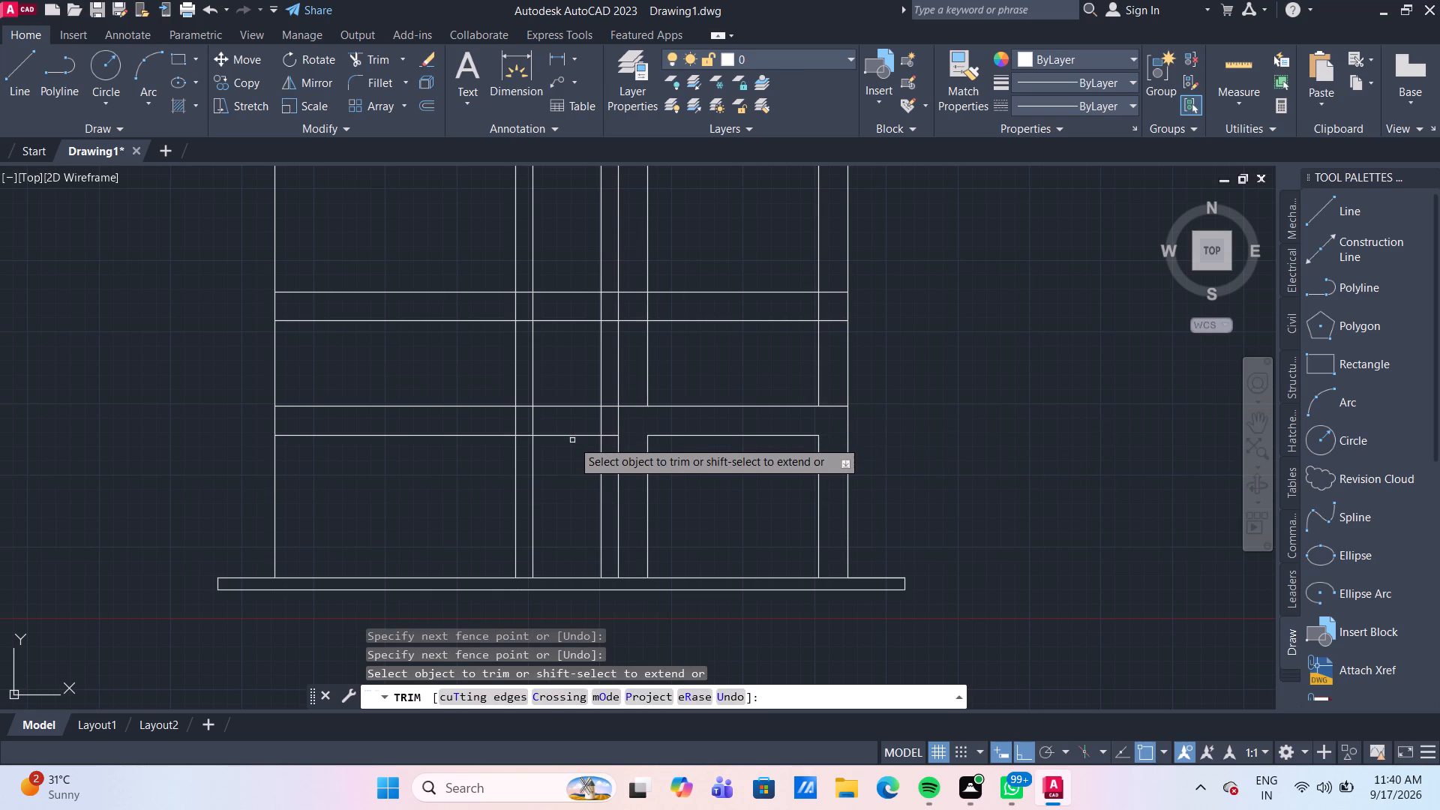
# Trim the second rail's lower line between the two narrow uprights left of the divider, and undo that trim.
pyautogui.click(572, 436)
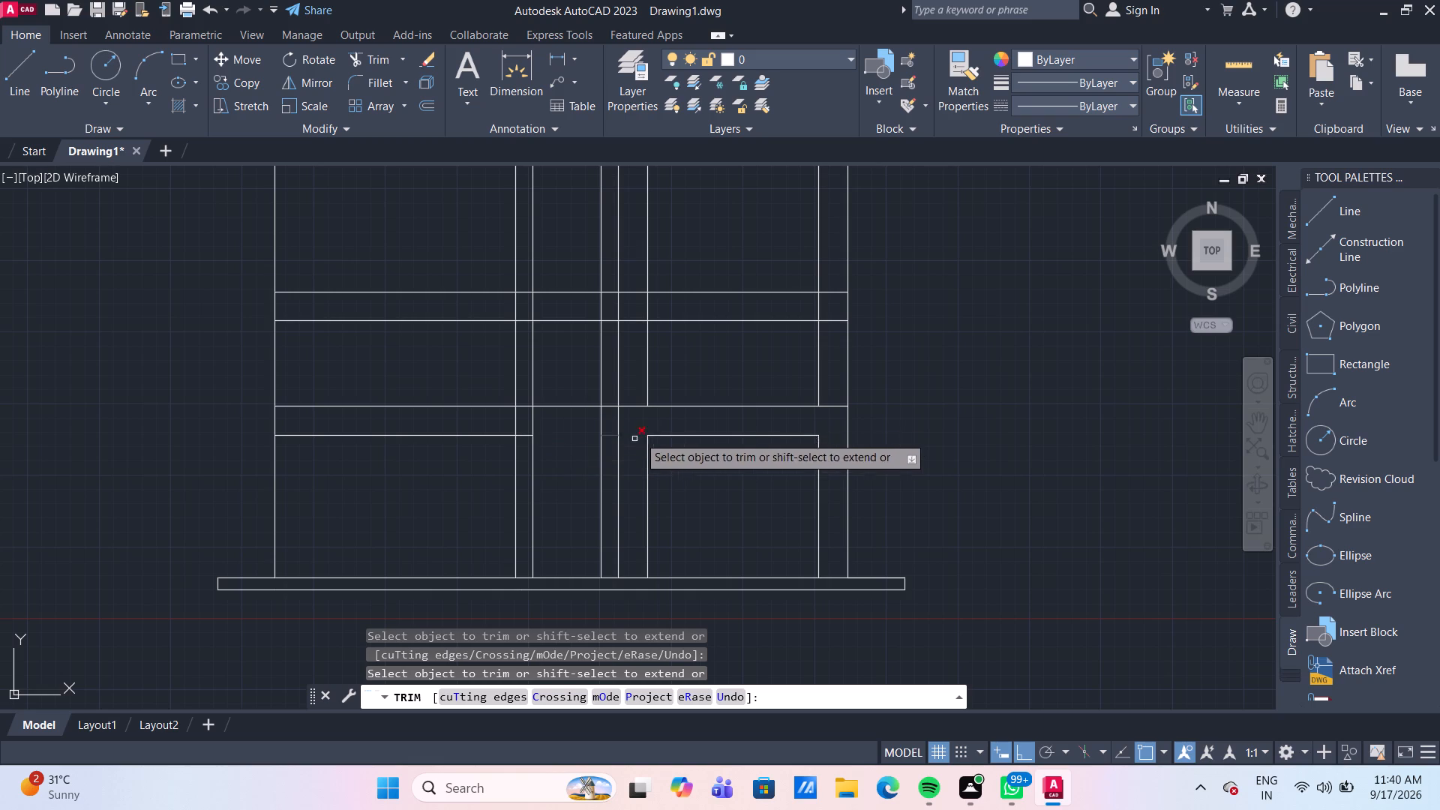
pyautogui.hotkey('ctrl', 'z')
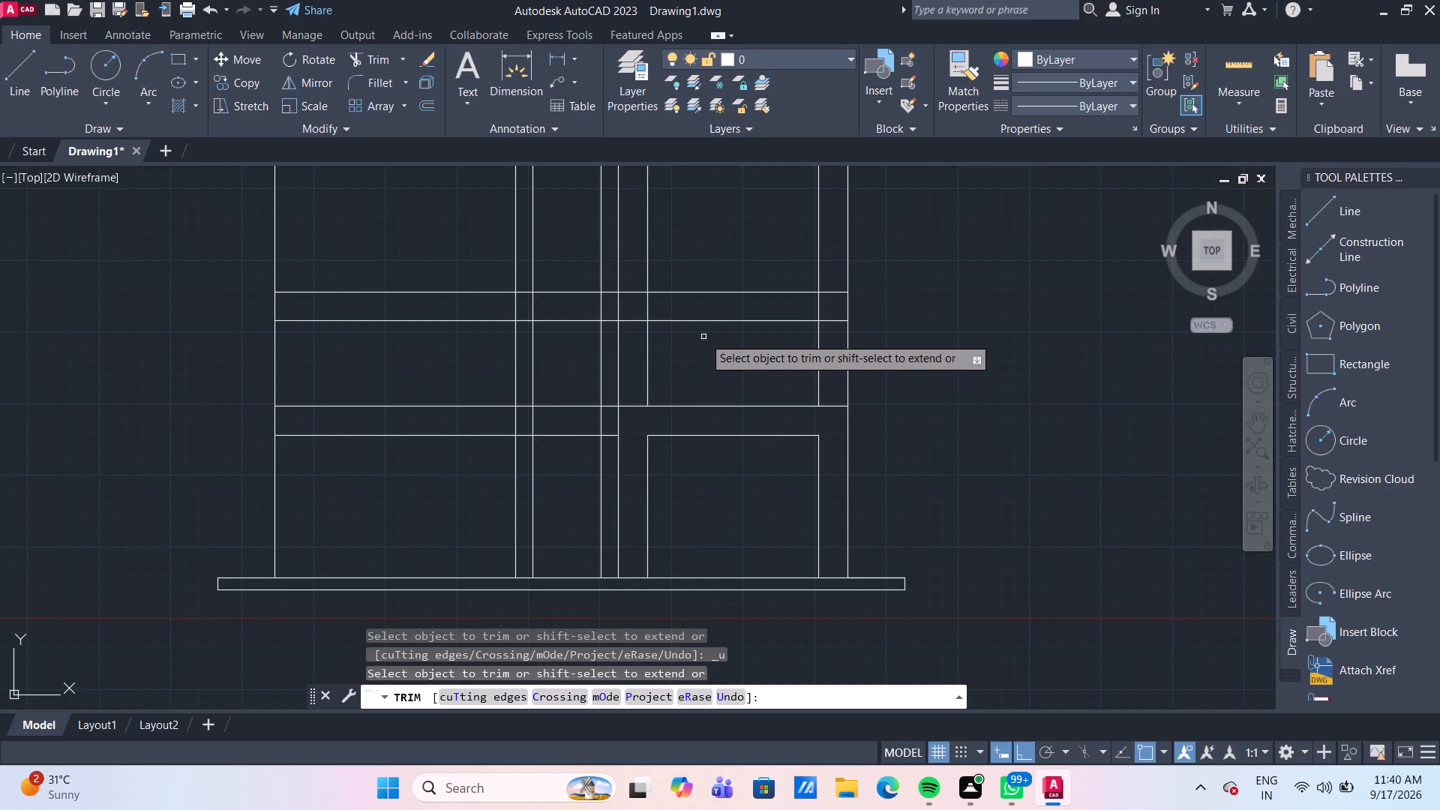
# Right of the divider, trim away the inner verticals between the two rails and the second rail's upper line.
pyautogui.scroll(-2, 703, 337)
pyautogui.scroll(1, 696, 346)
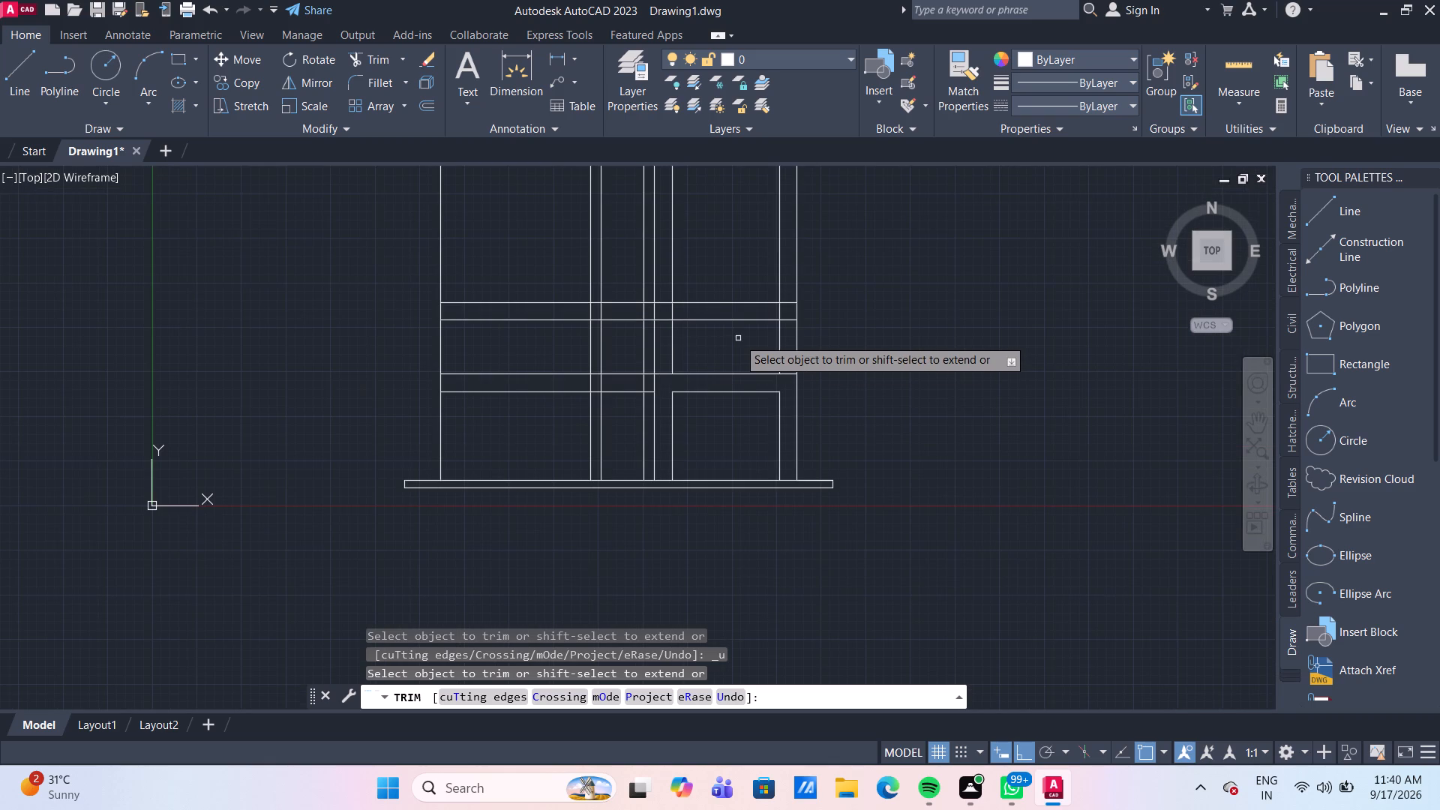
pyautogui.moveTo(735, 339); pyautogui.dragTo(614, 377, button='middle')
pyautogui.click(546, 386)
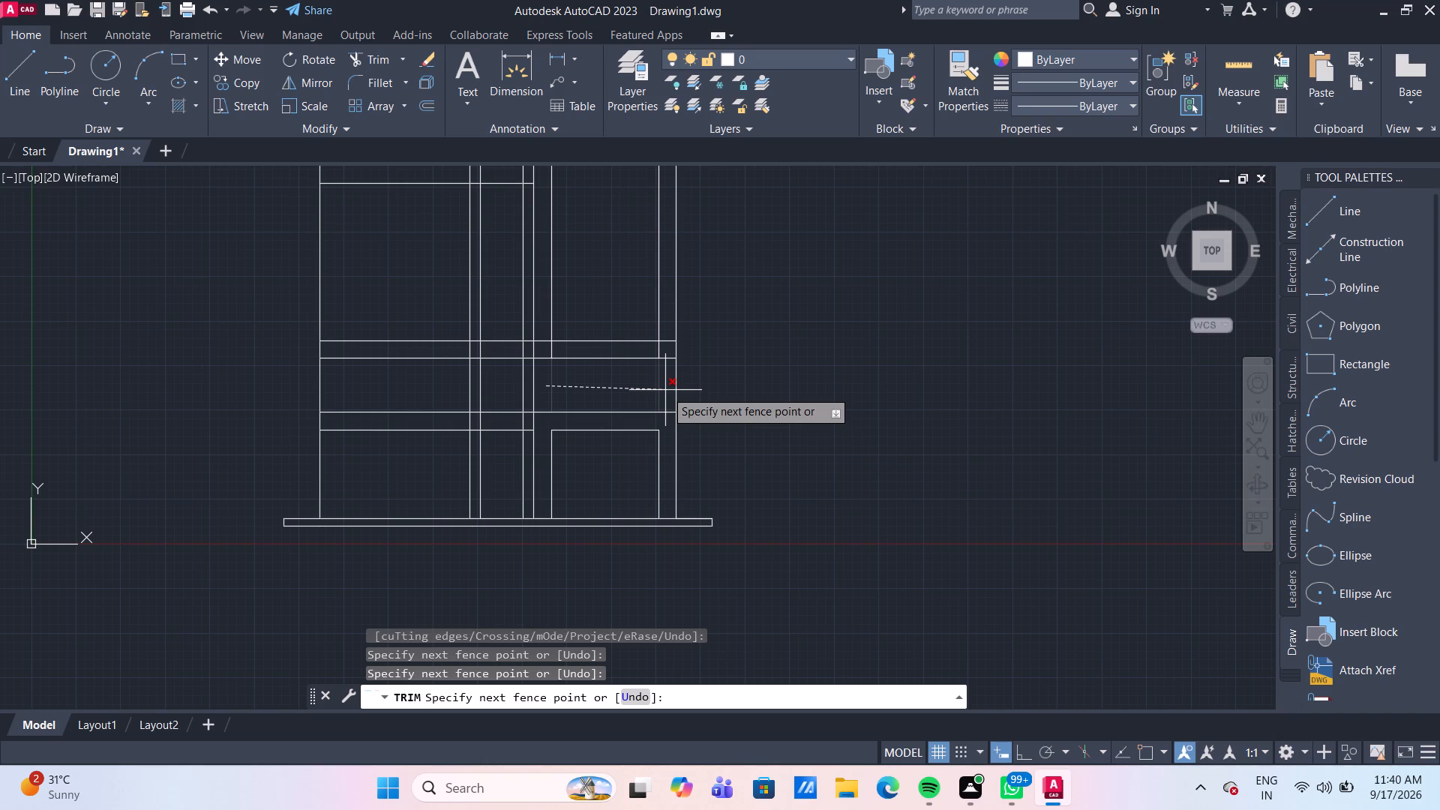
pyautogui.click(665, 390)
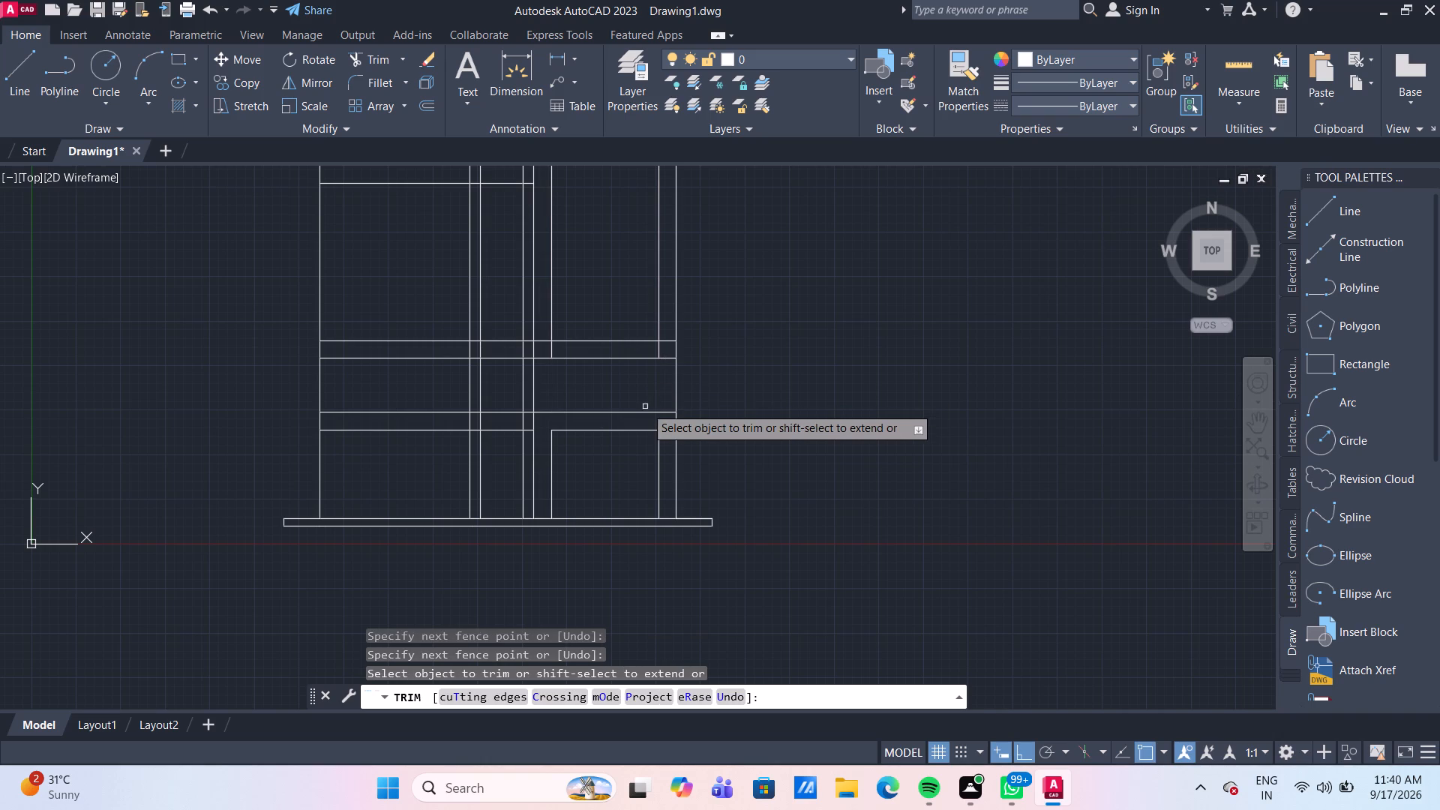
pyautogui.click(638, 412)
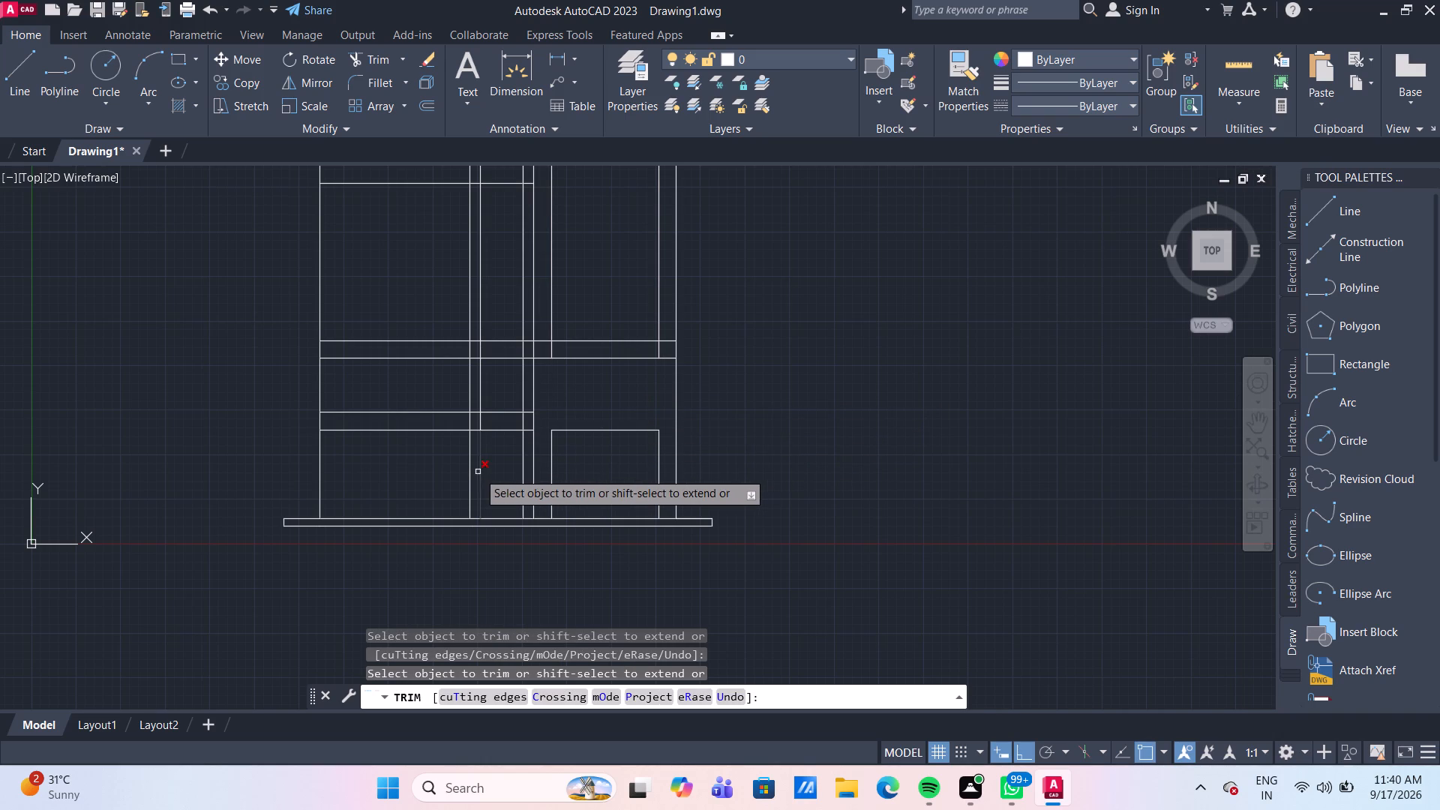
# Trim the second rail's lower line from the divider back to the left face of the left narrow upright.
pyautogui.moveTo(571, 391); pyautogui.dragTo(601, 395, button='middle')
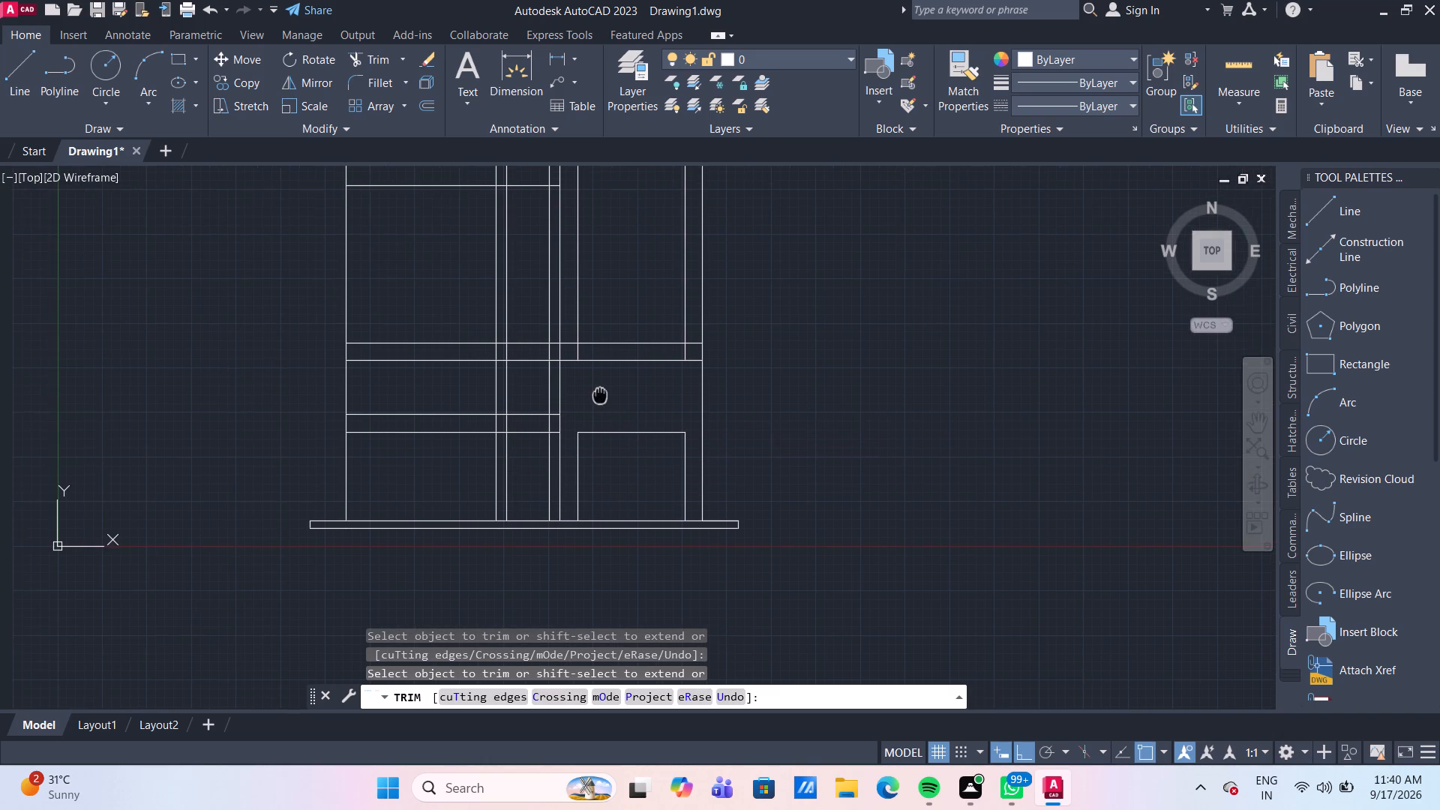
pyautogui.moveTo(601, 395); pyautogui.dragTo(611, 358, button='middle')
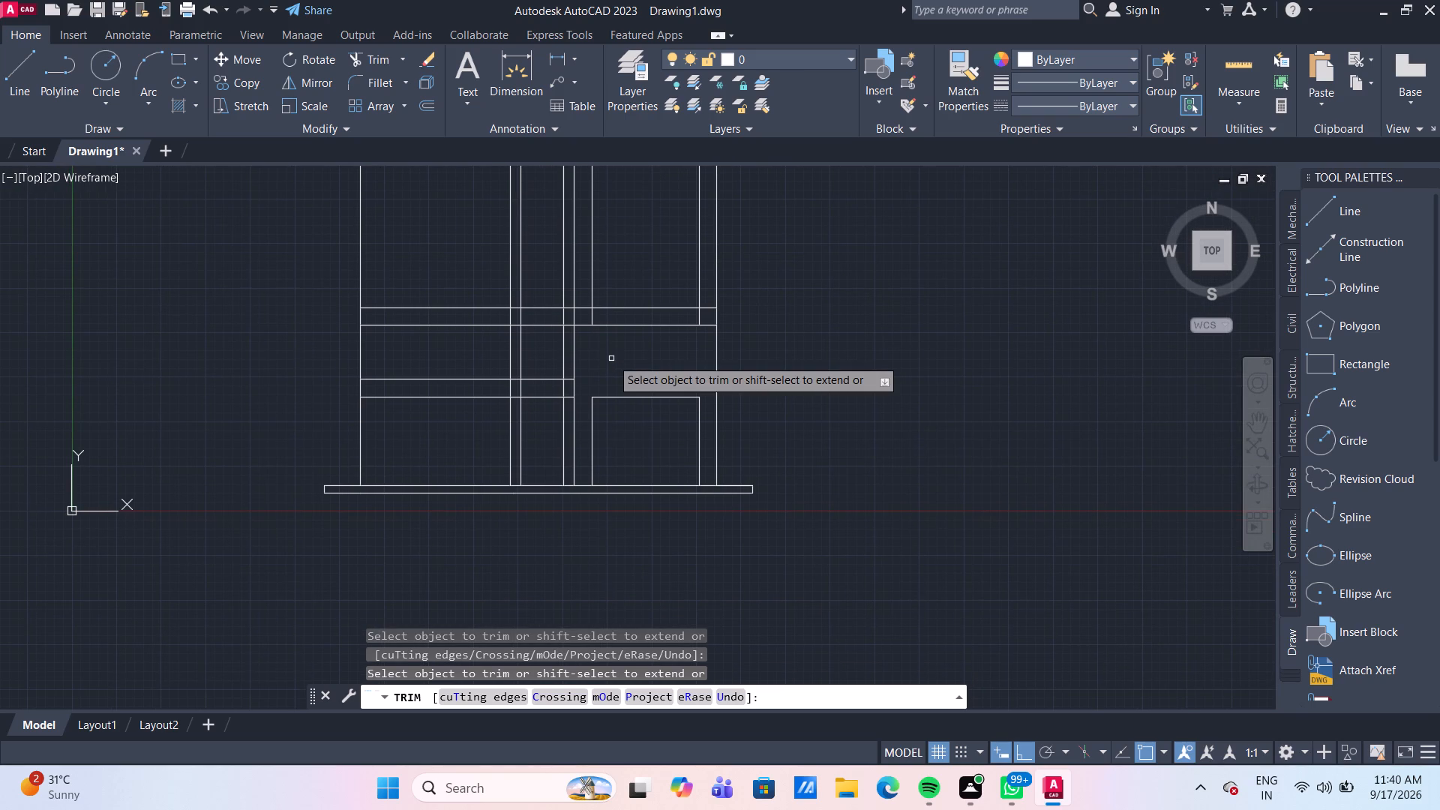
pyautogui.click(544, 400)
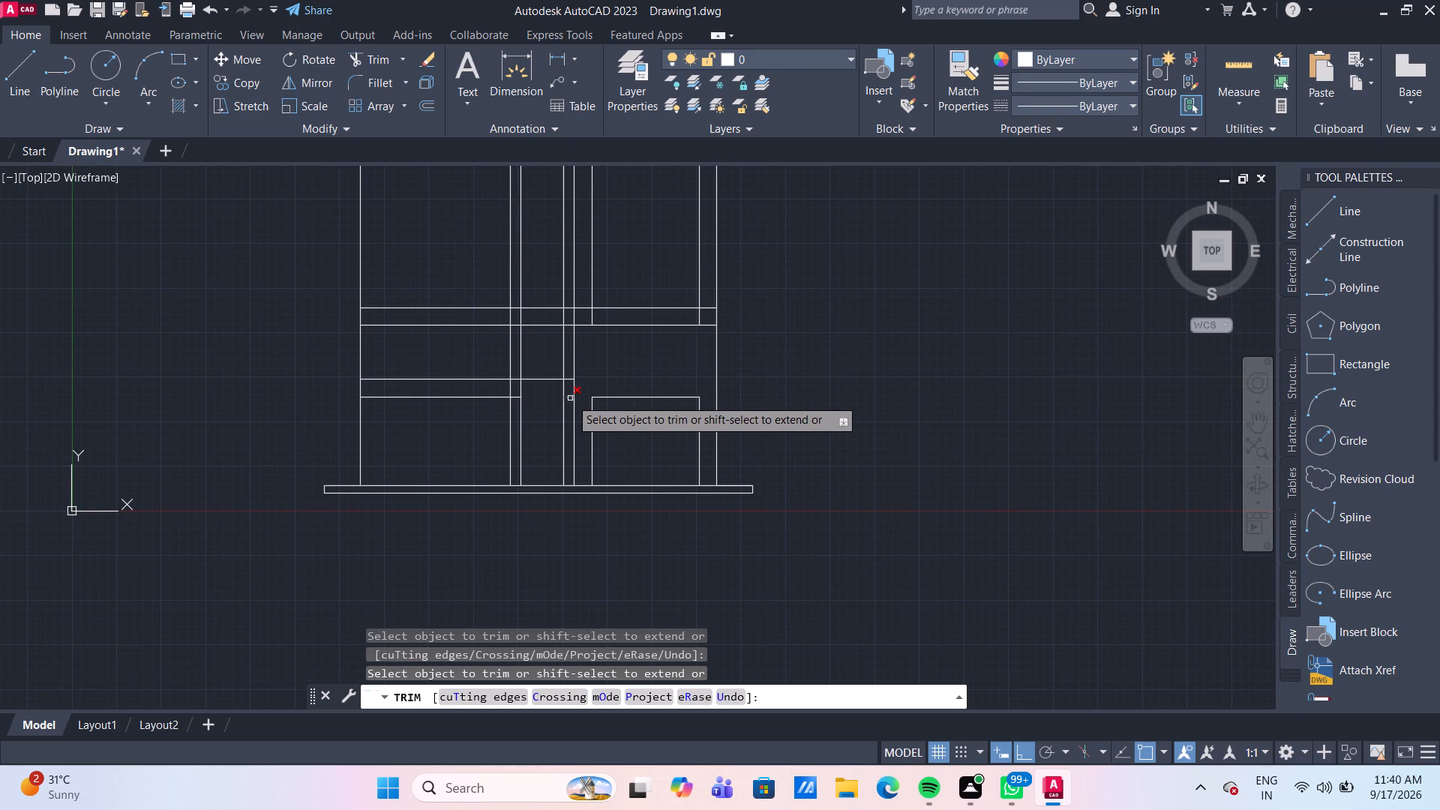
pyautogui.click(570, 398)
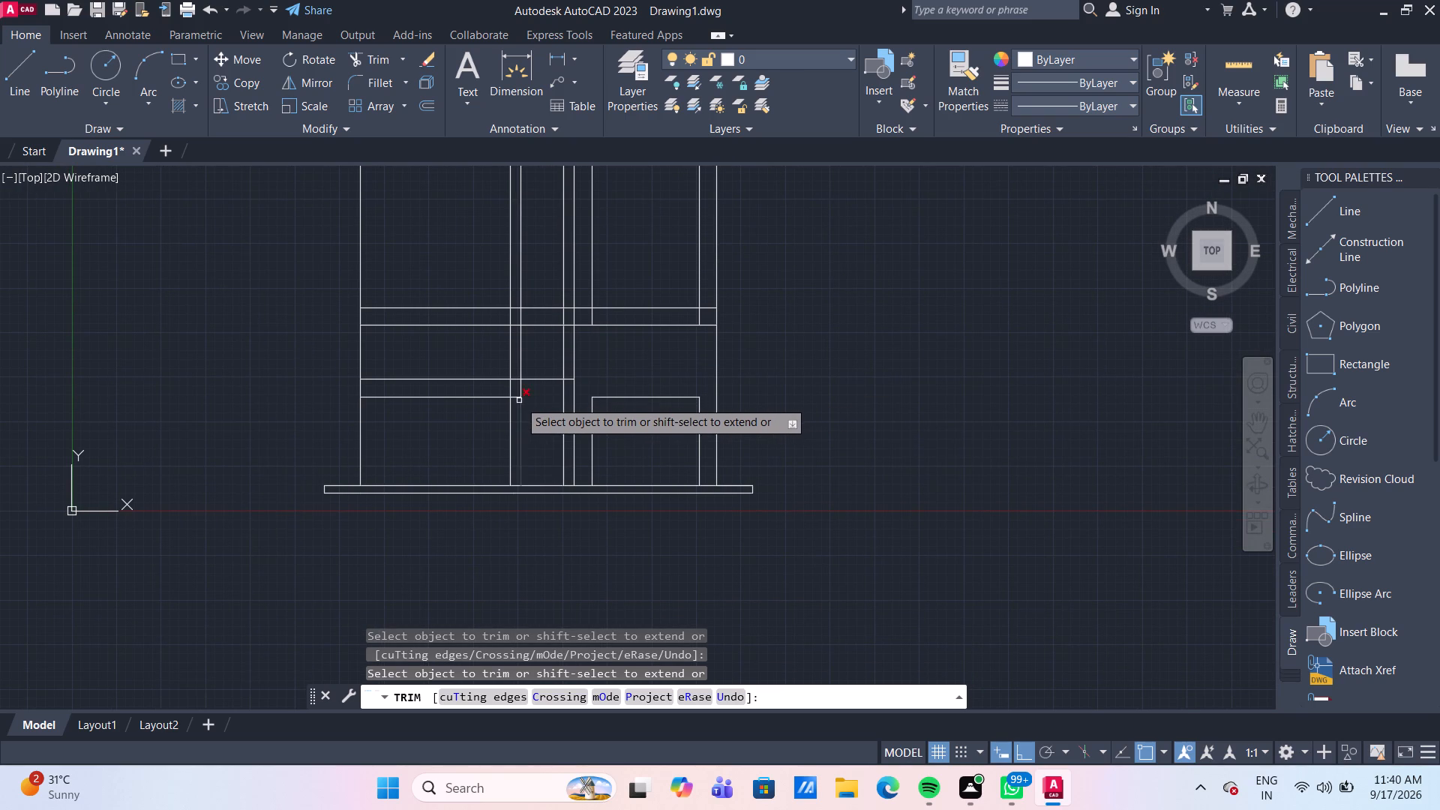
pyautogui.click(516, 397)
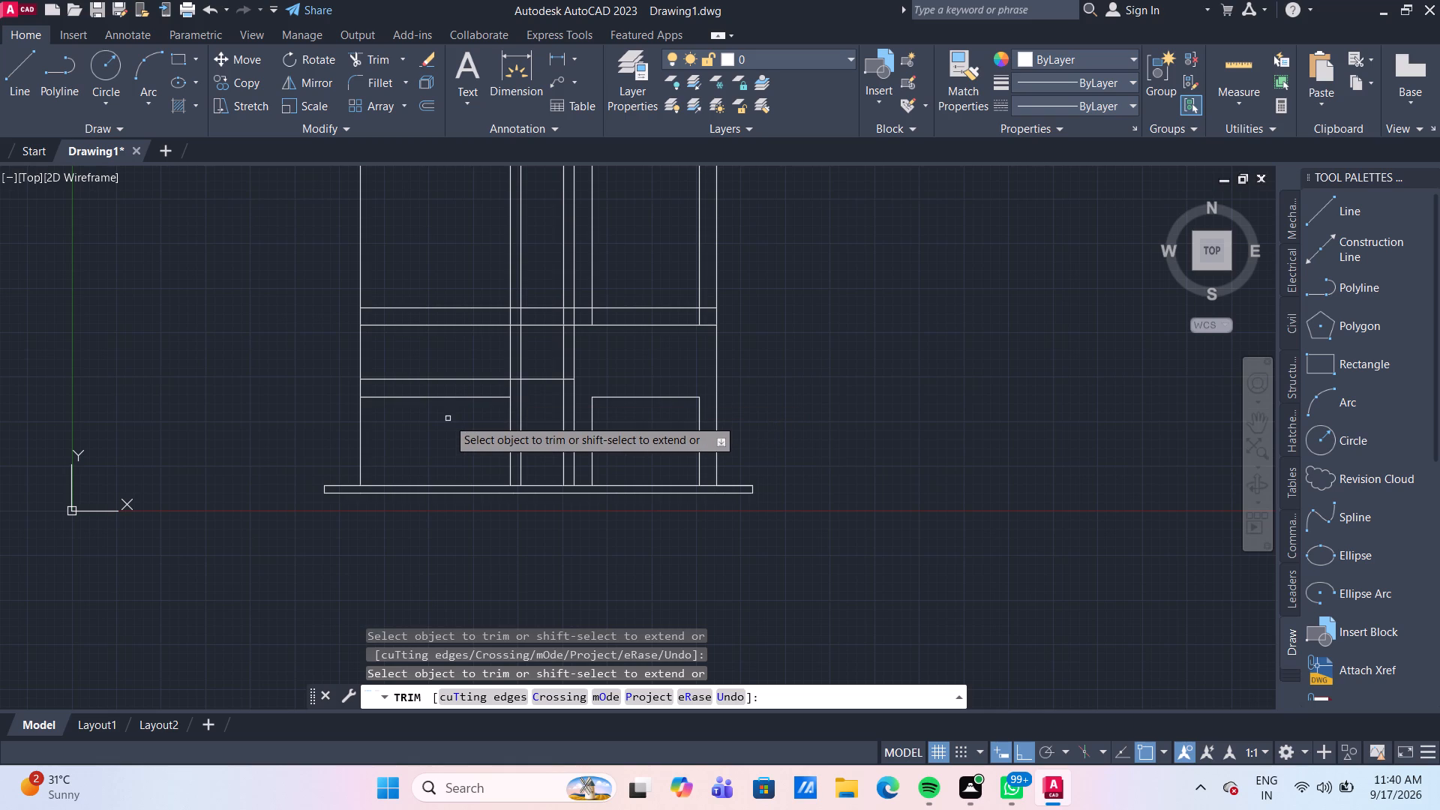
# Left of the divider, trim the second rail and the inner upright lines between the rails, leaving a narrow three-sided frame at the base.
pyautogui.click(448, 418)
pyautogui.click(449, 374)
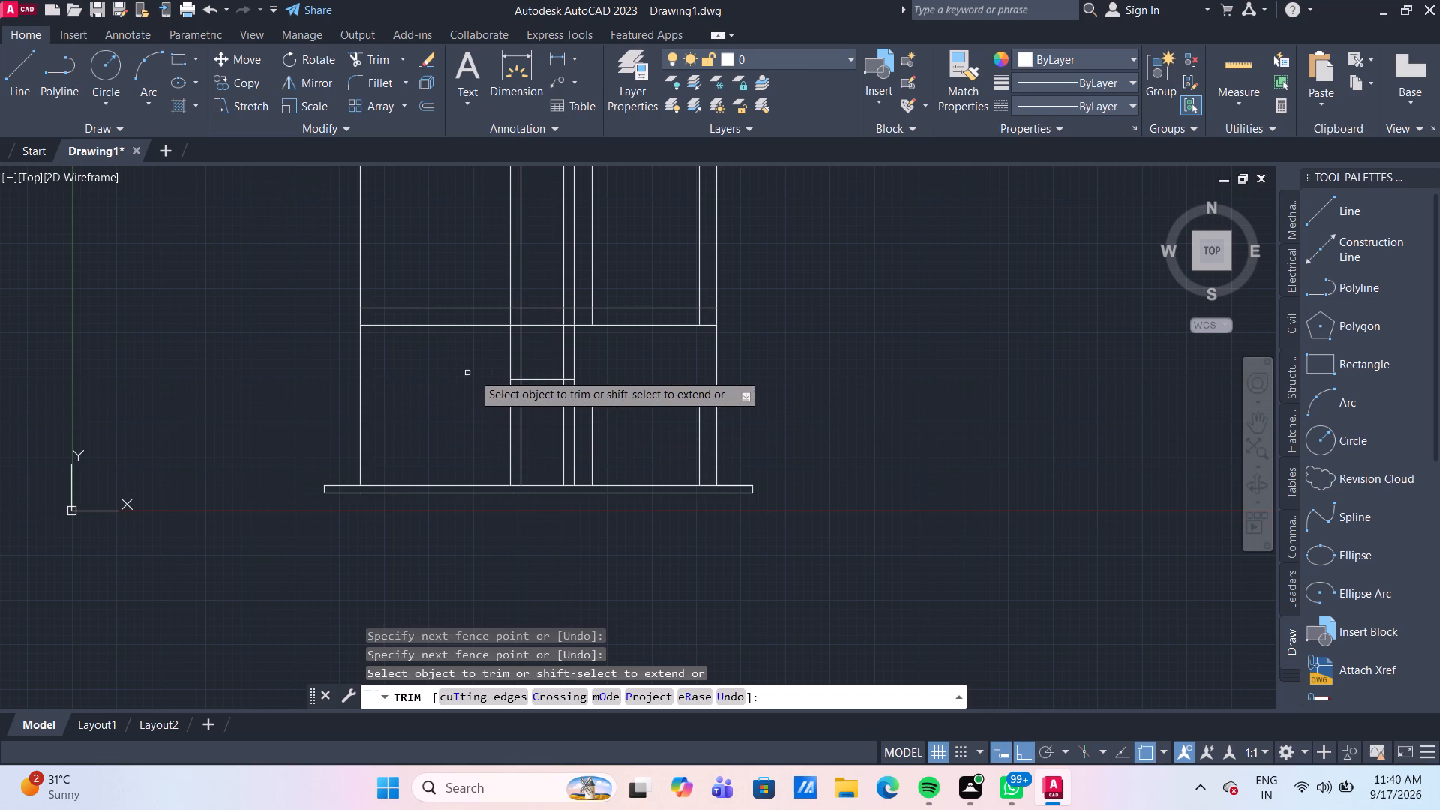
pyautogui.scroll(1, 605, 373)
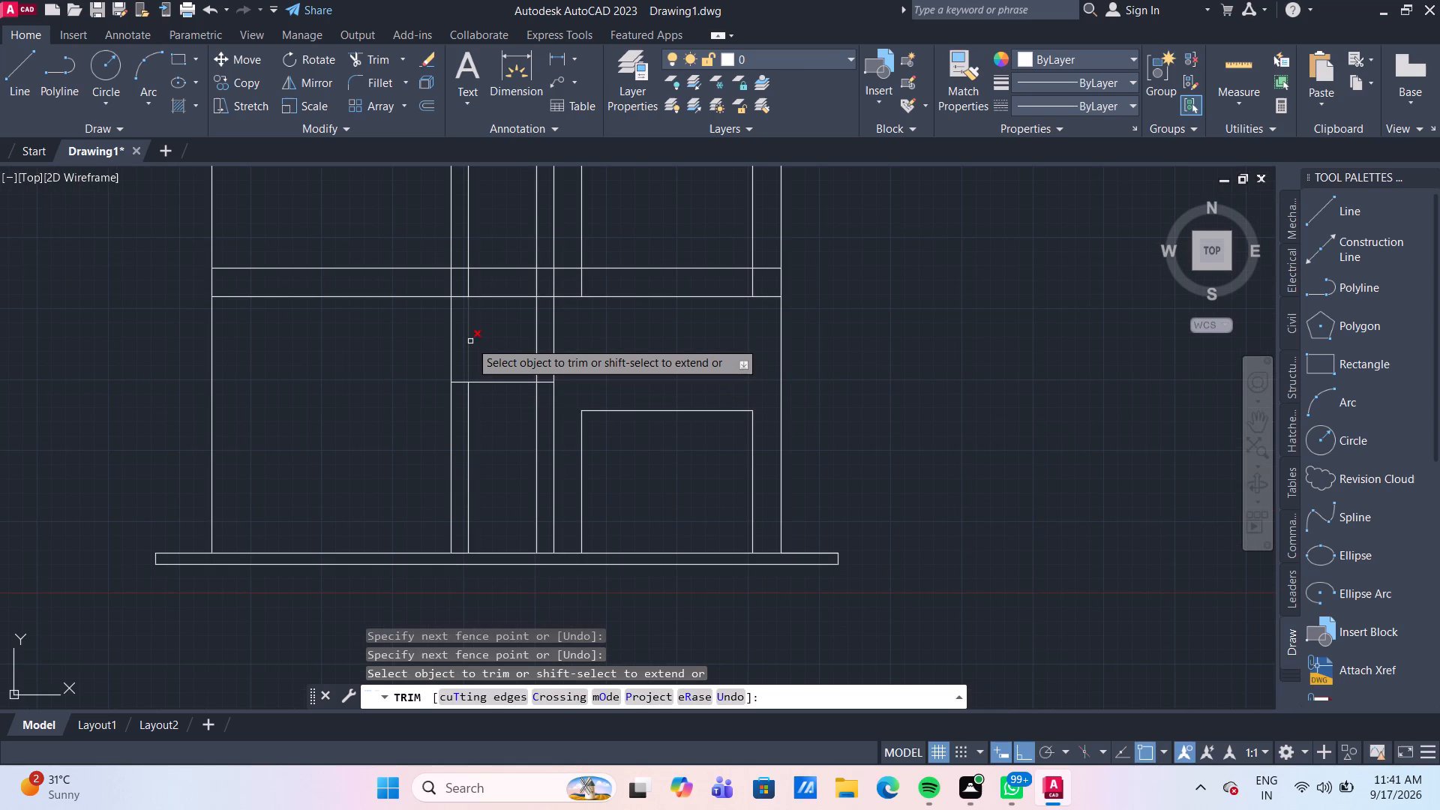
pyautogui.click(470, 341)
pyautogui.click(537, 340)
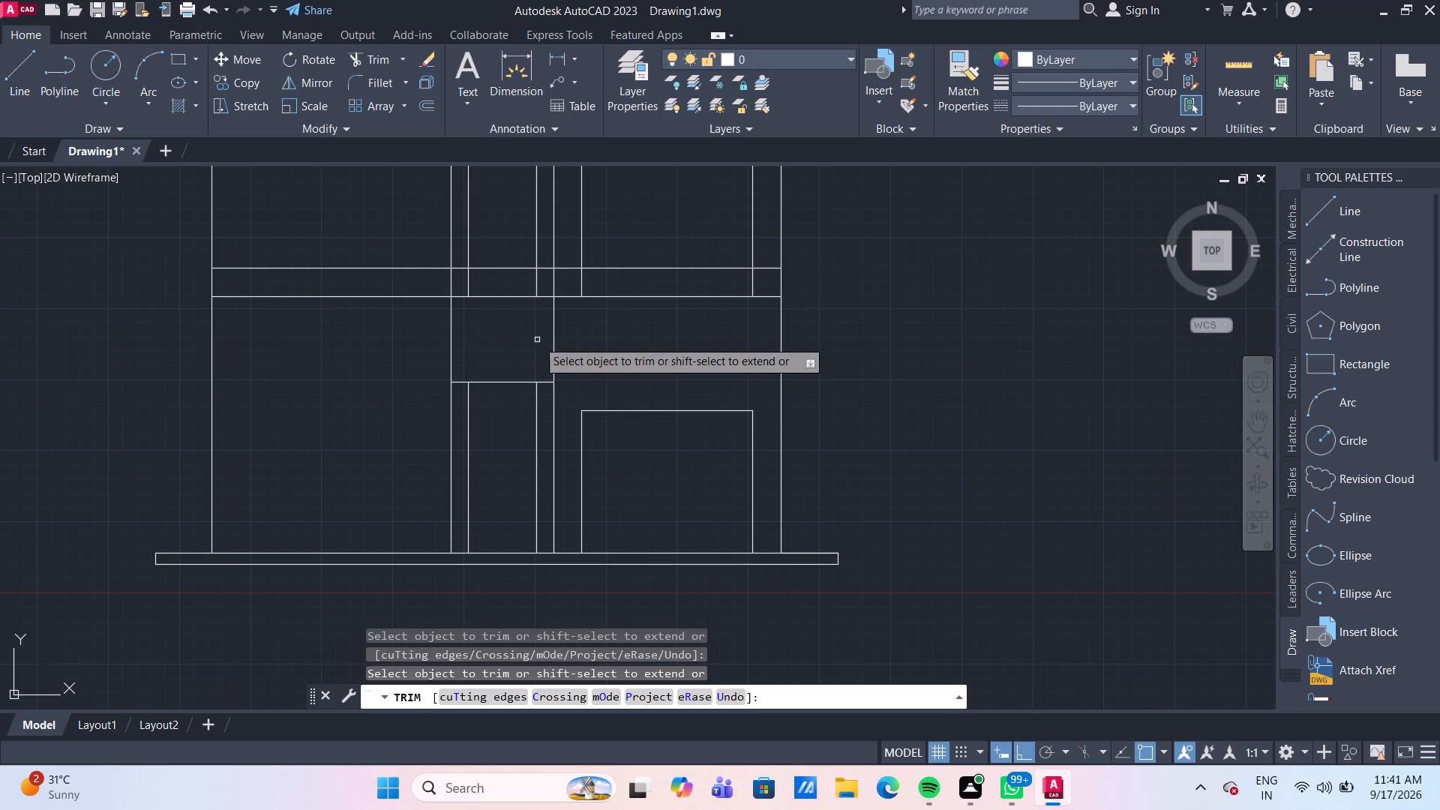
pyautogui.click(548, 384)
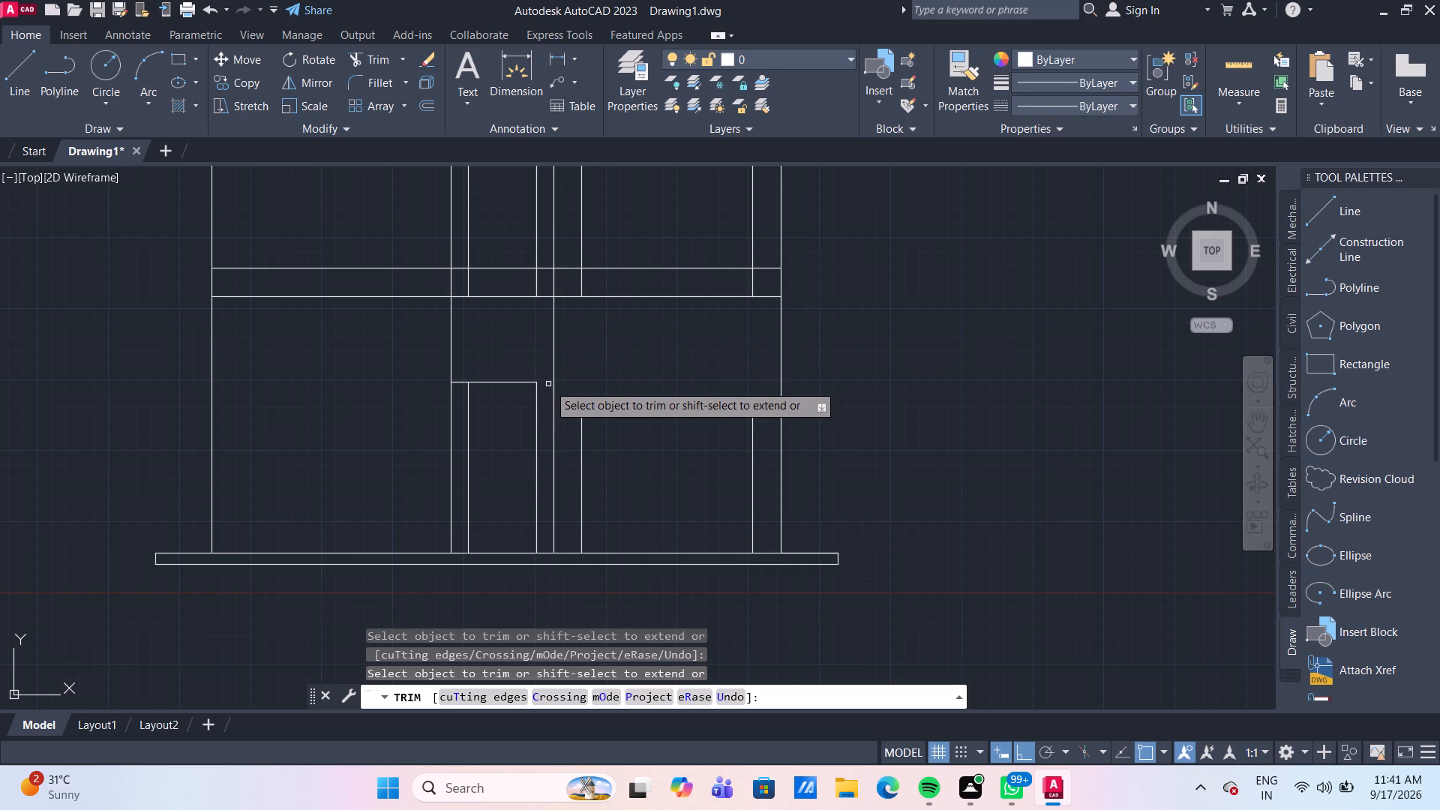
pyautogui.click(460, 384)
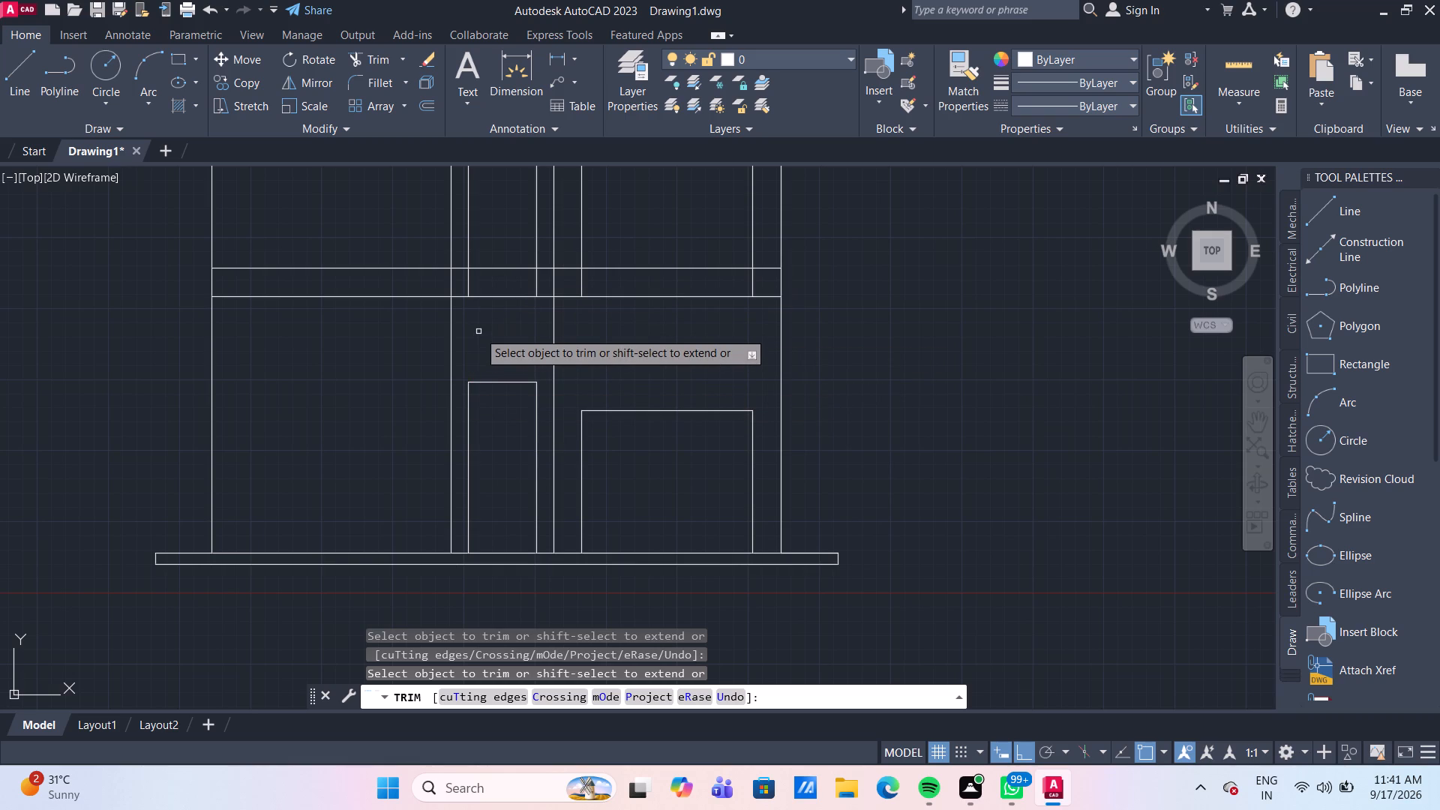
# Trim the verticals inside the first rail except the divider, and remove the inner line just right of the divider above it.
pyautogui.moveTo(481, 331); pyautogui.dragTo(499, 406, button='middle')
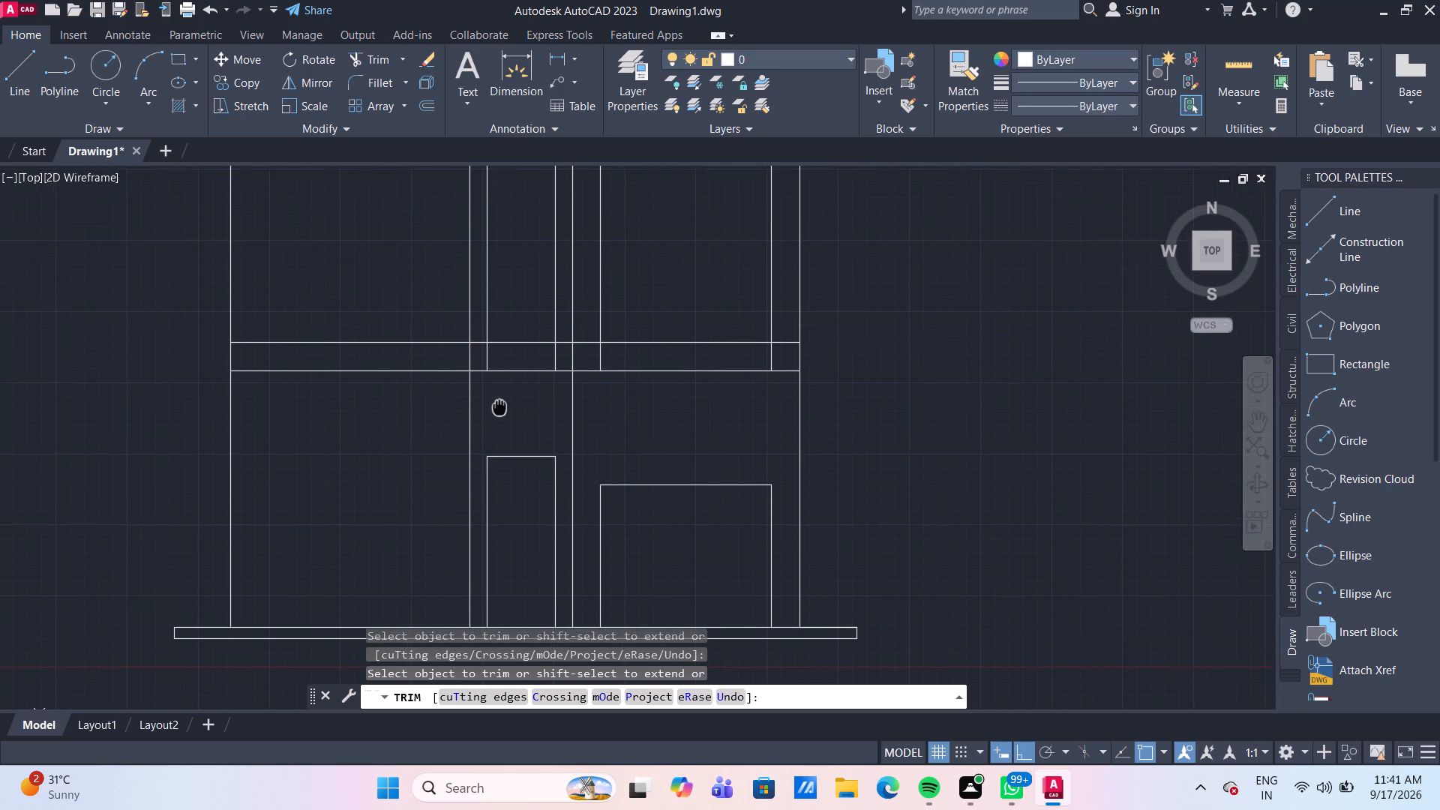
pyautogui.moveTo(499, 406); pyautogui.dragTo(499, 408, button='middle')
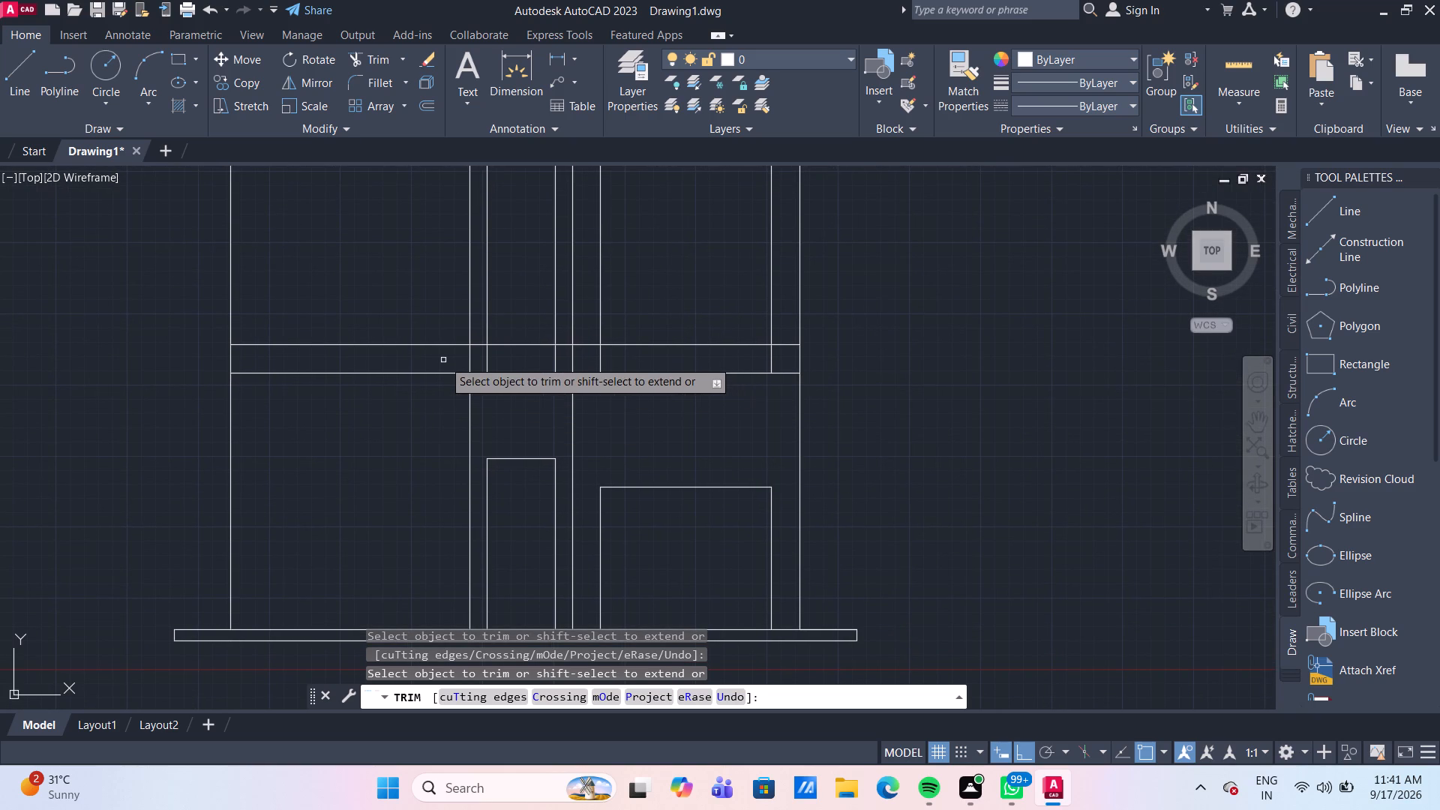
pyautogui.moveTo(442, 358); pyautogui.dragTo(449, 357)
pyautogui.click(559, 359)
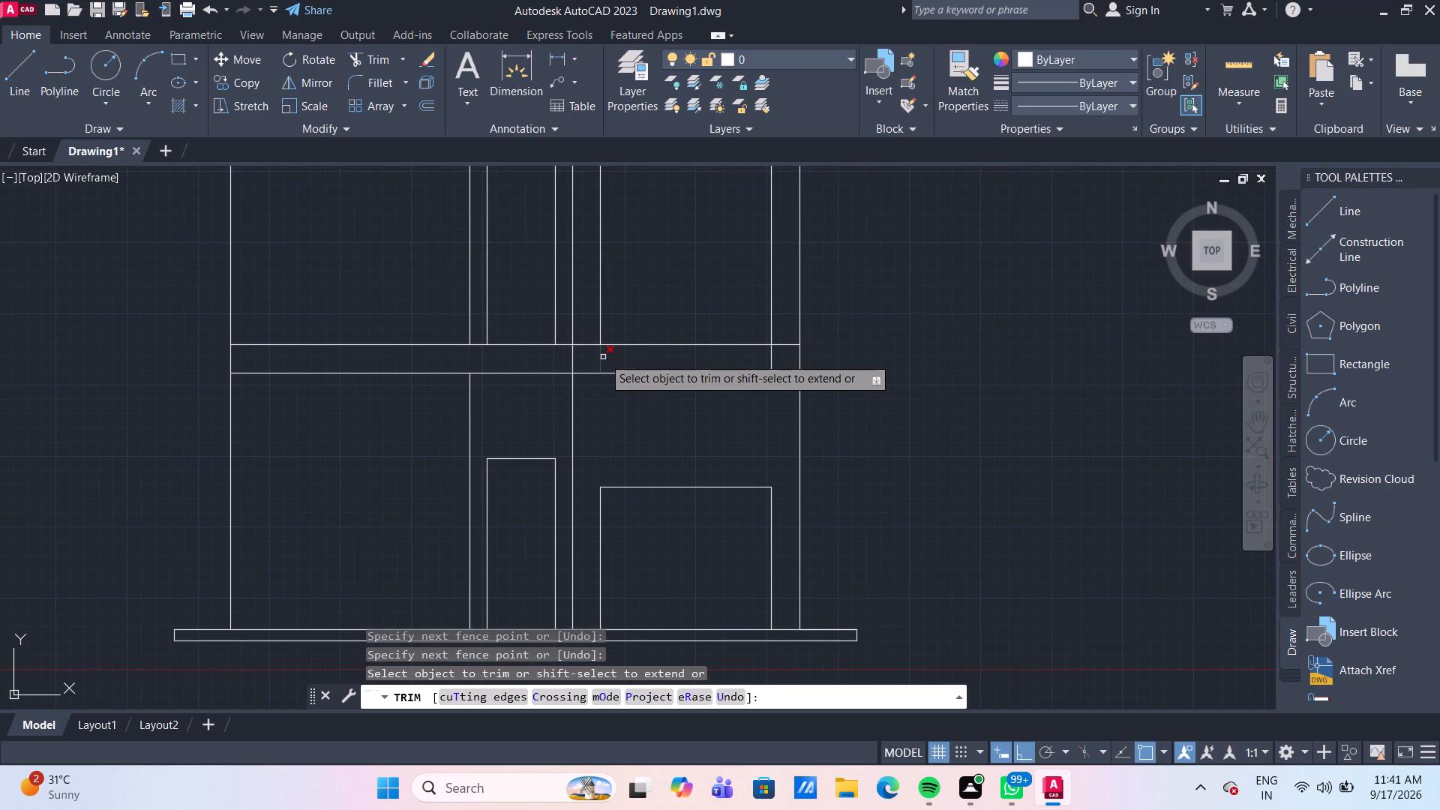
pyautogui.click(603, 357)
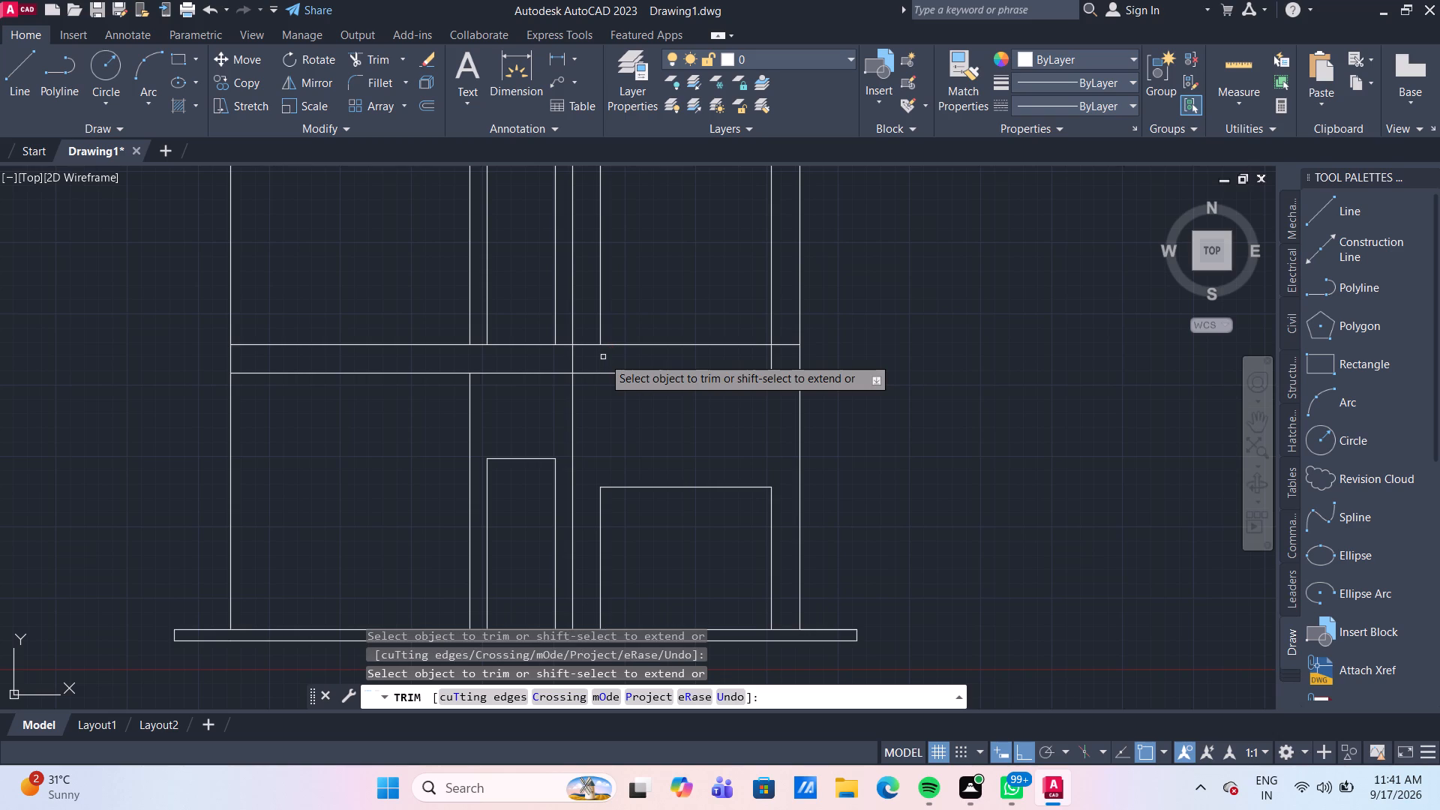
pyautogui.scroll(-1, 664, 279)
pyautogui.moveTo(664, 279); pyautogui.dragTo(622, 393, button='middle')
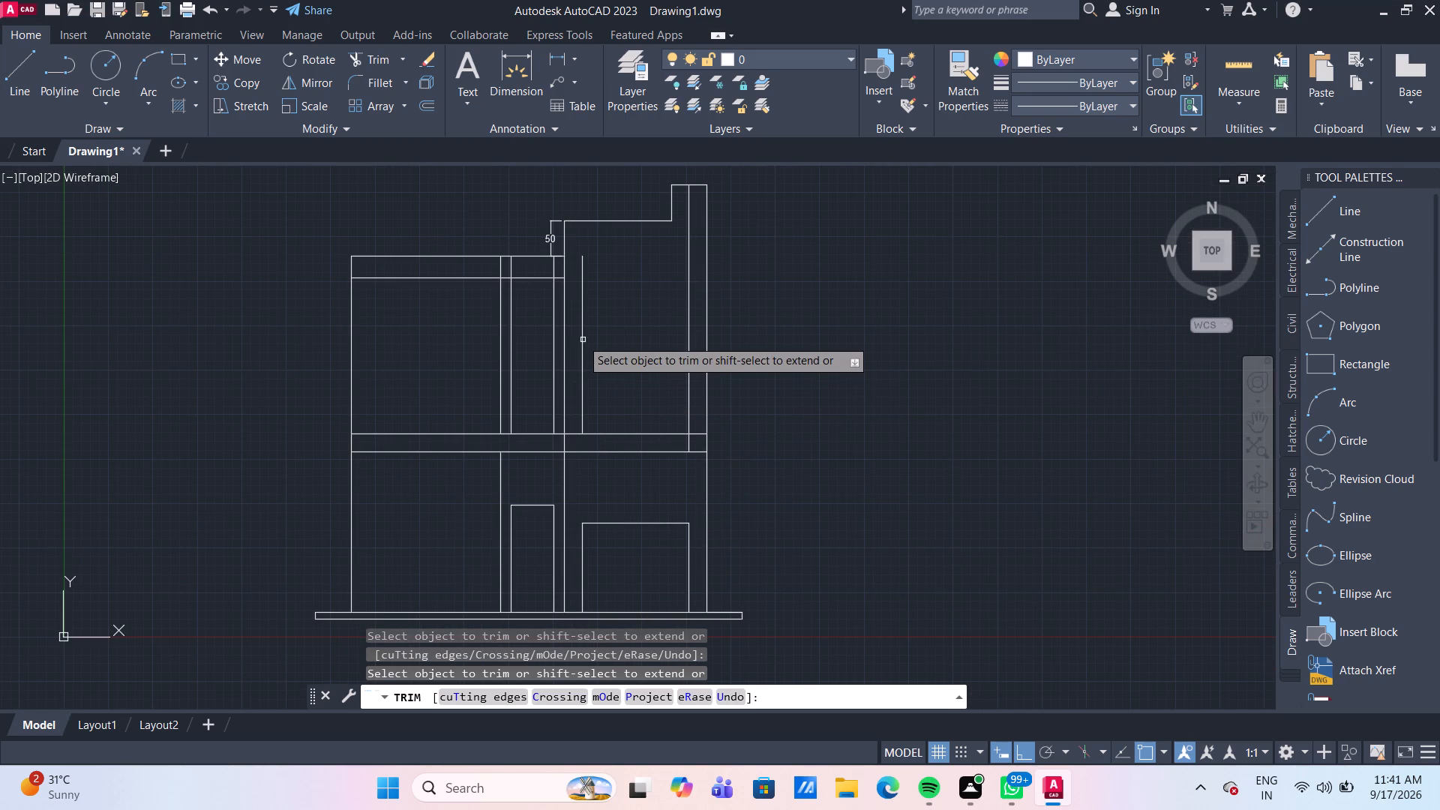
pyautogui.click(580, 338)
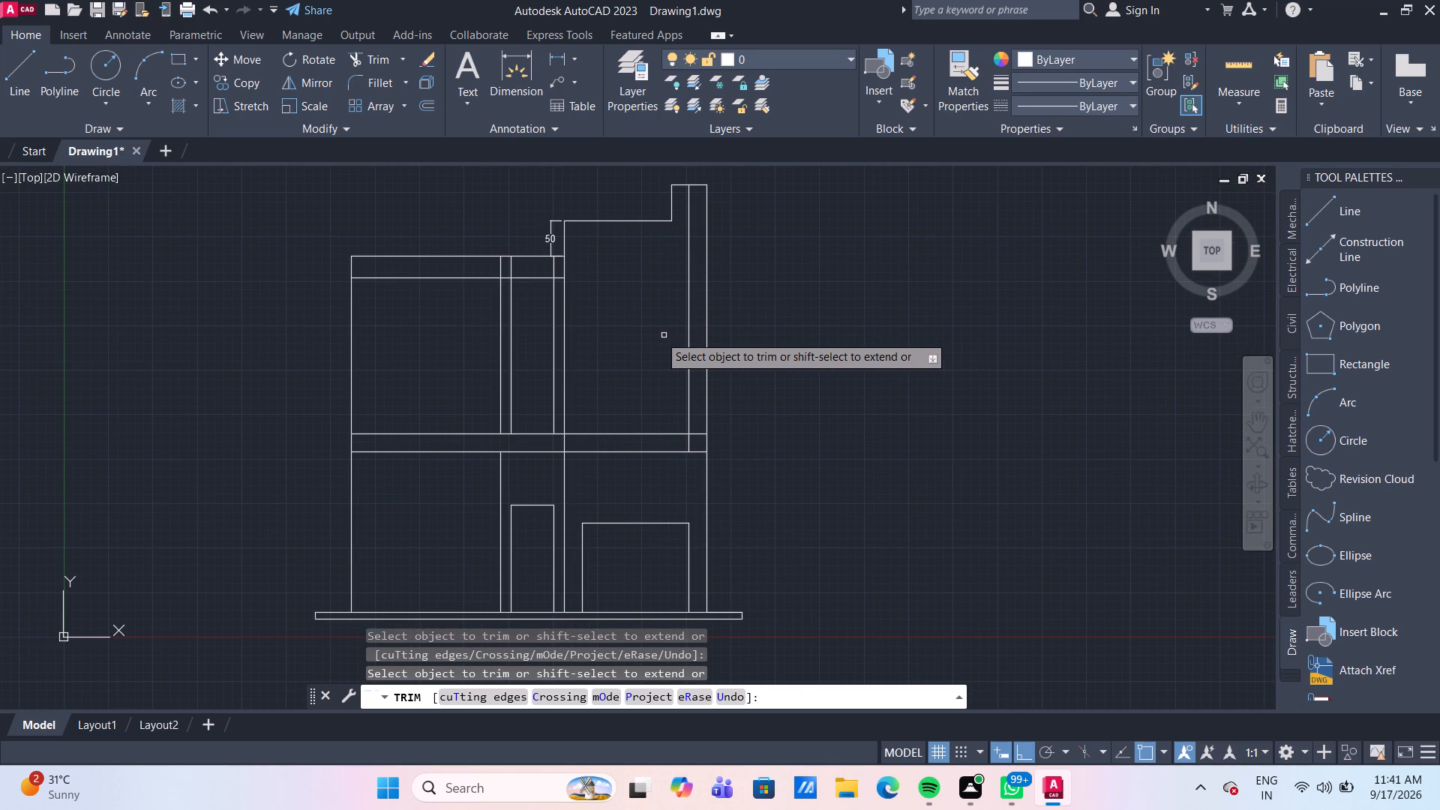
pyautogui.click(690, 442)
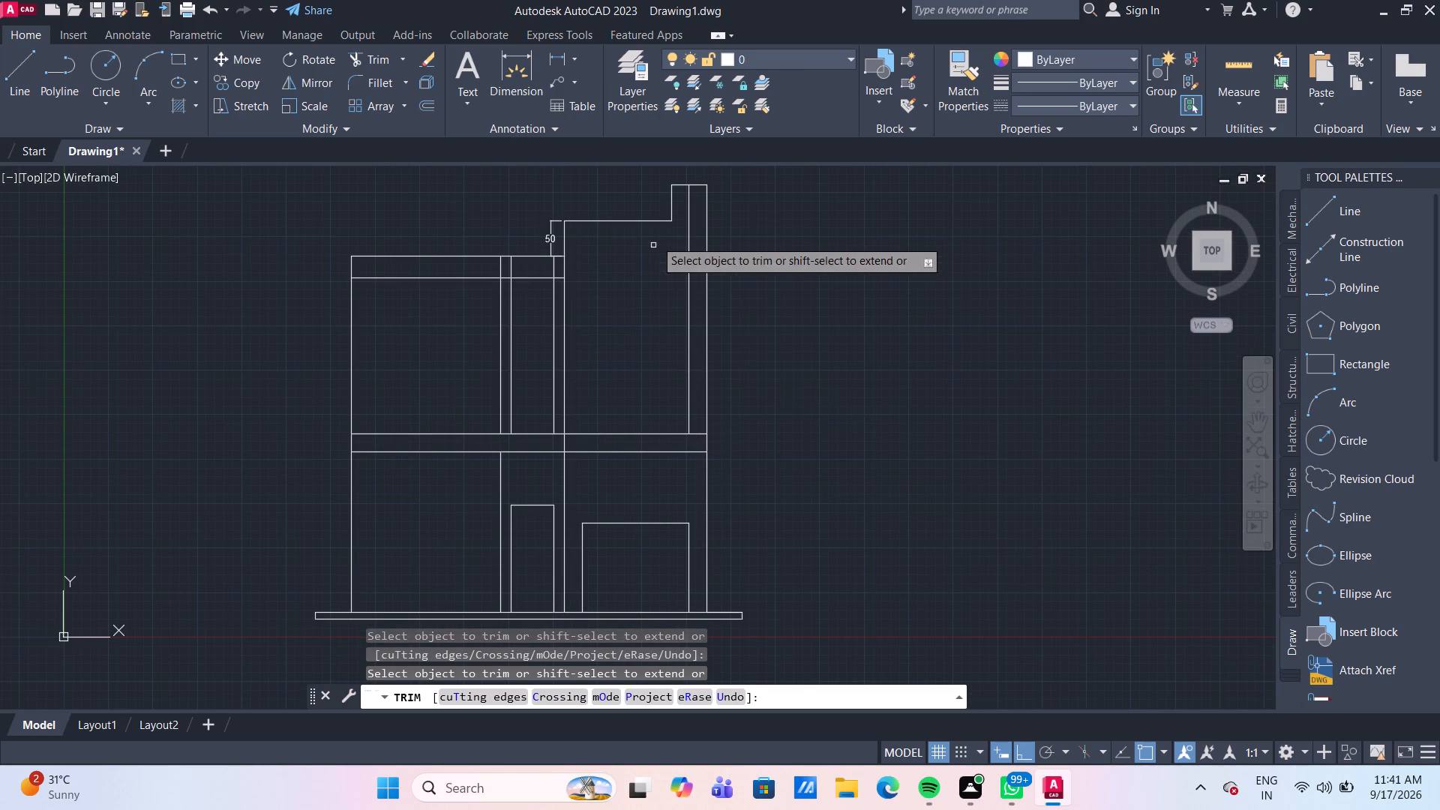
# Narrow the tallest step by trimming its top edge and side line left of the inner vertical.
pyautogui.click(677, 186)
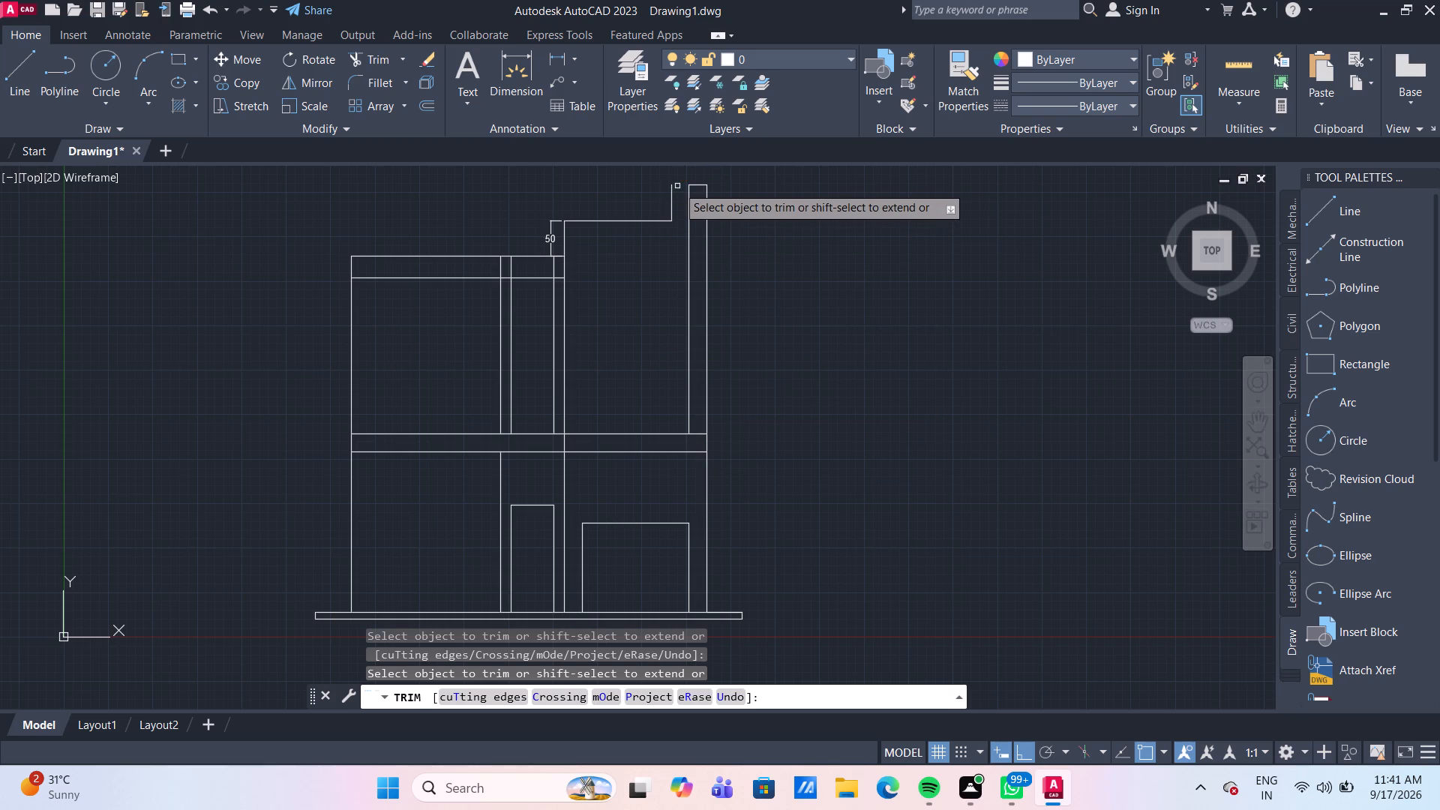
pyautogui.click(670, 201)
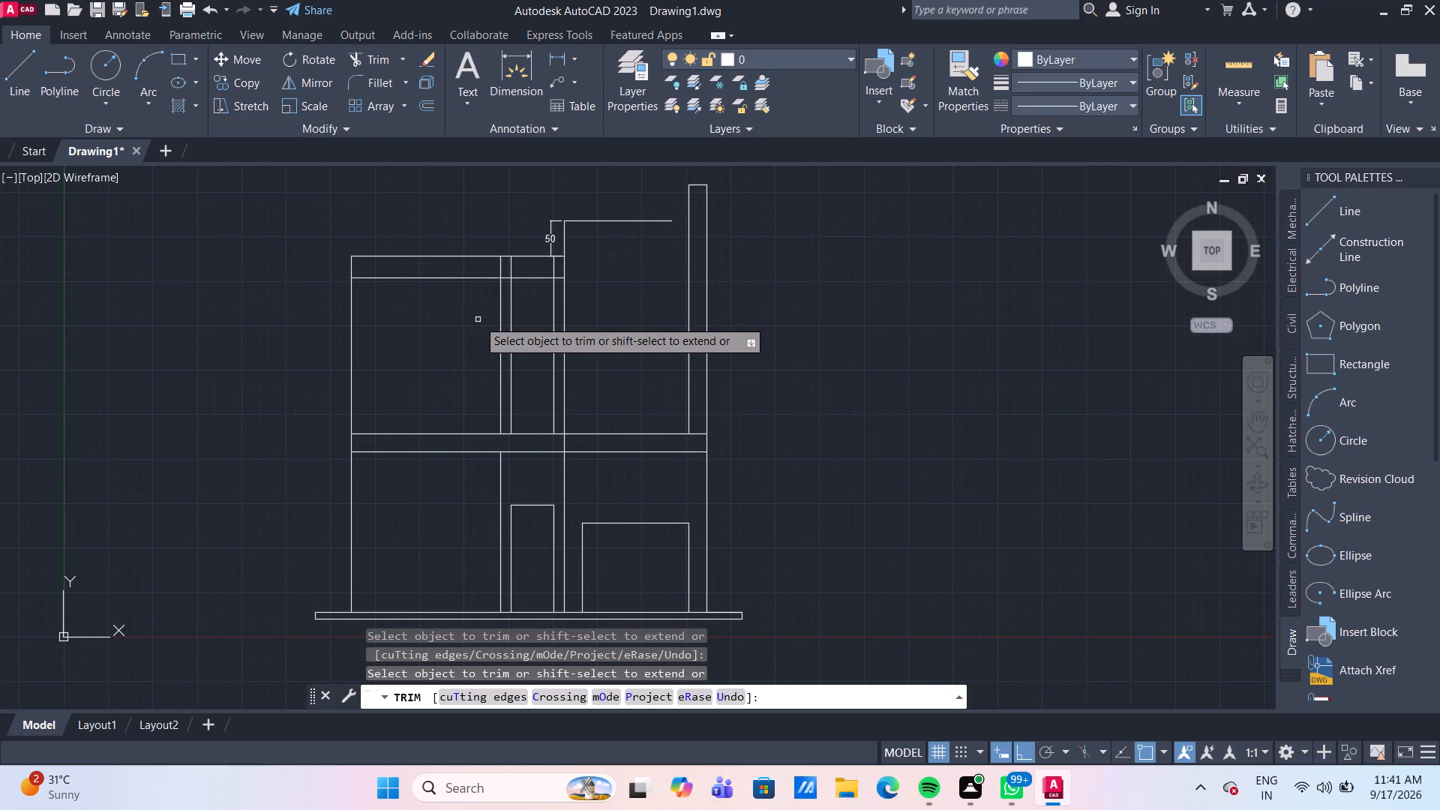
# Left of the divider, trim away the narrow uprights' lines above the first rail, including those inside the top band.
pyautogui.moveTo(478, 319); pyautogui.dragTo(484, 321)
pyautogui.click(556, 321)
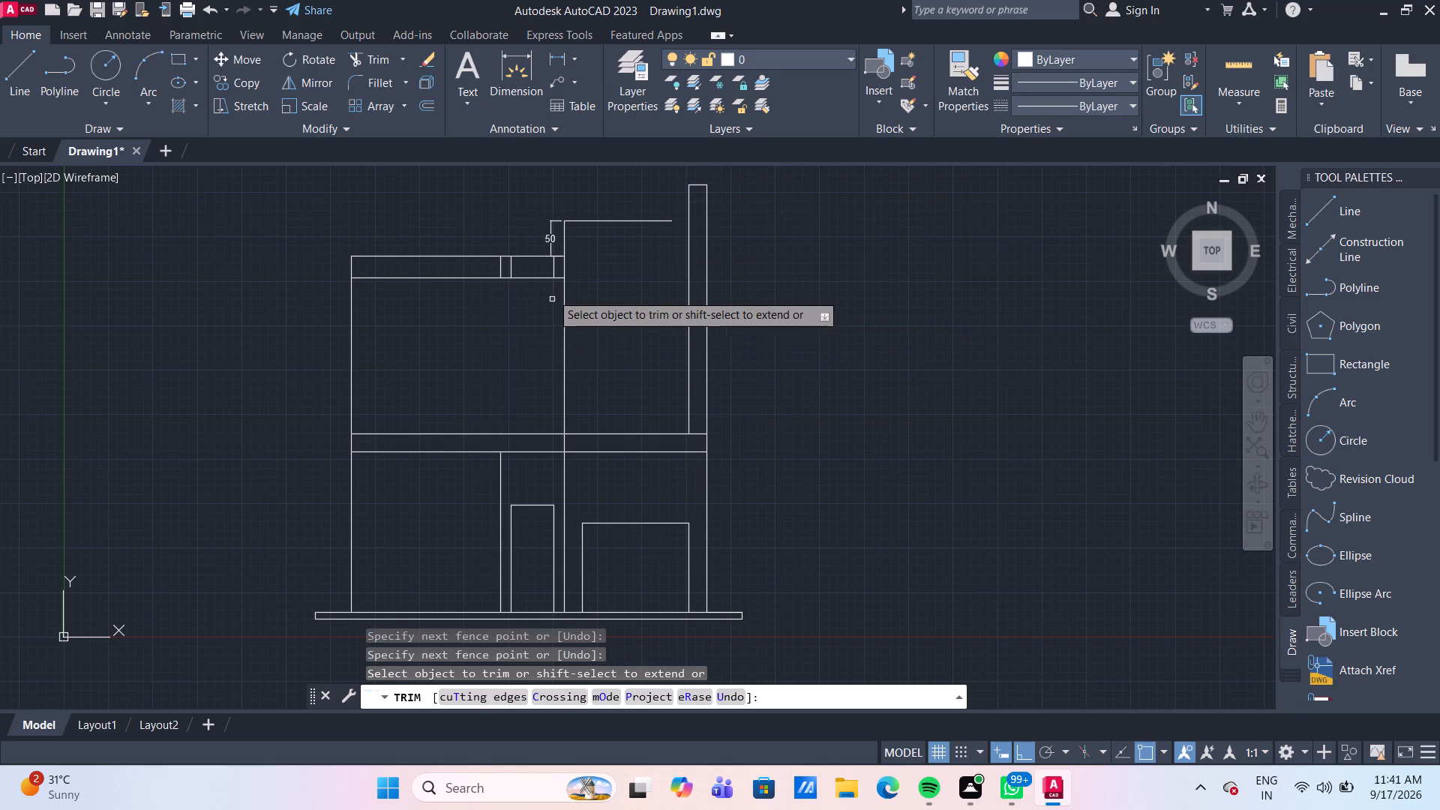
pyautogui.click(491, 265)
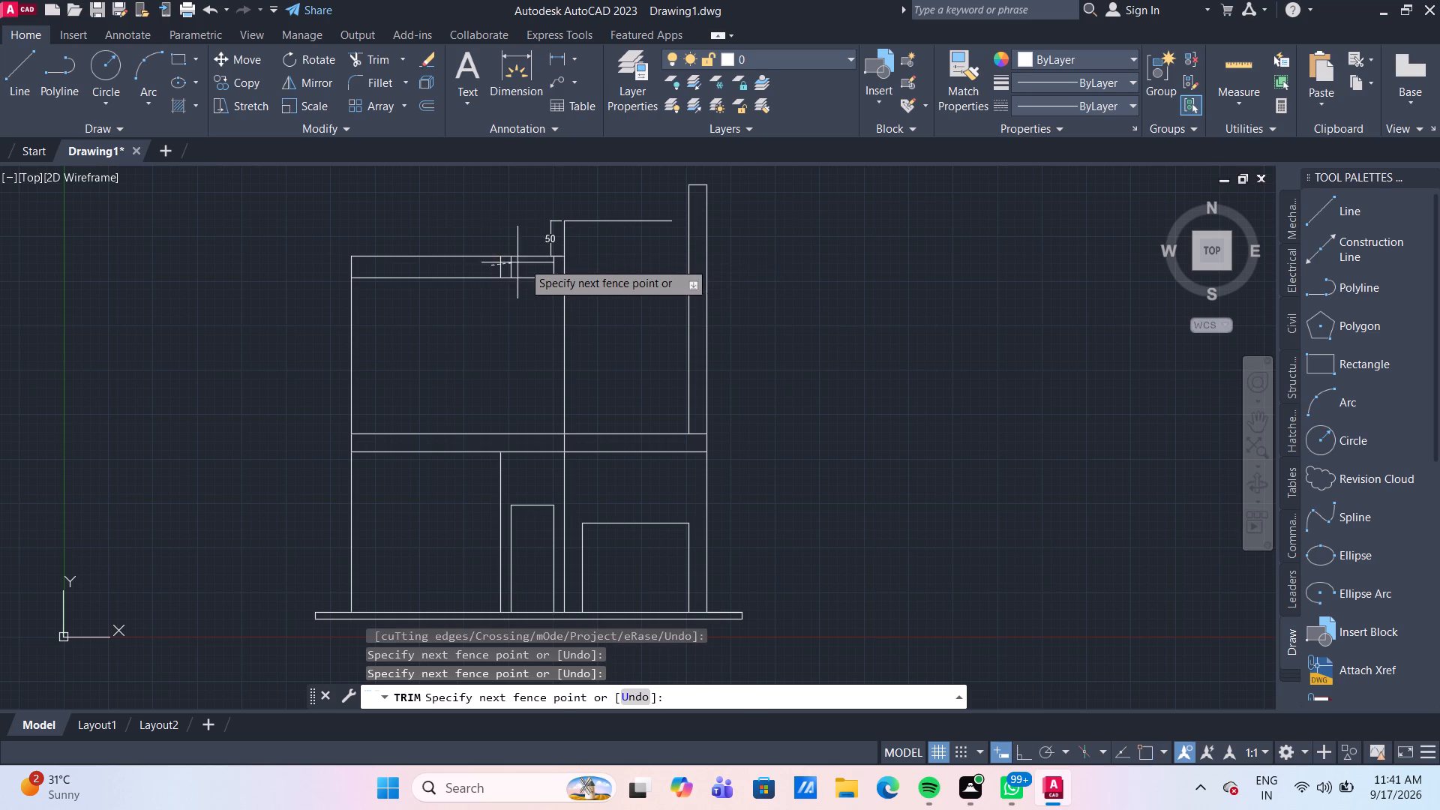
pyautogui.click(555, 267)
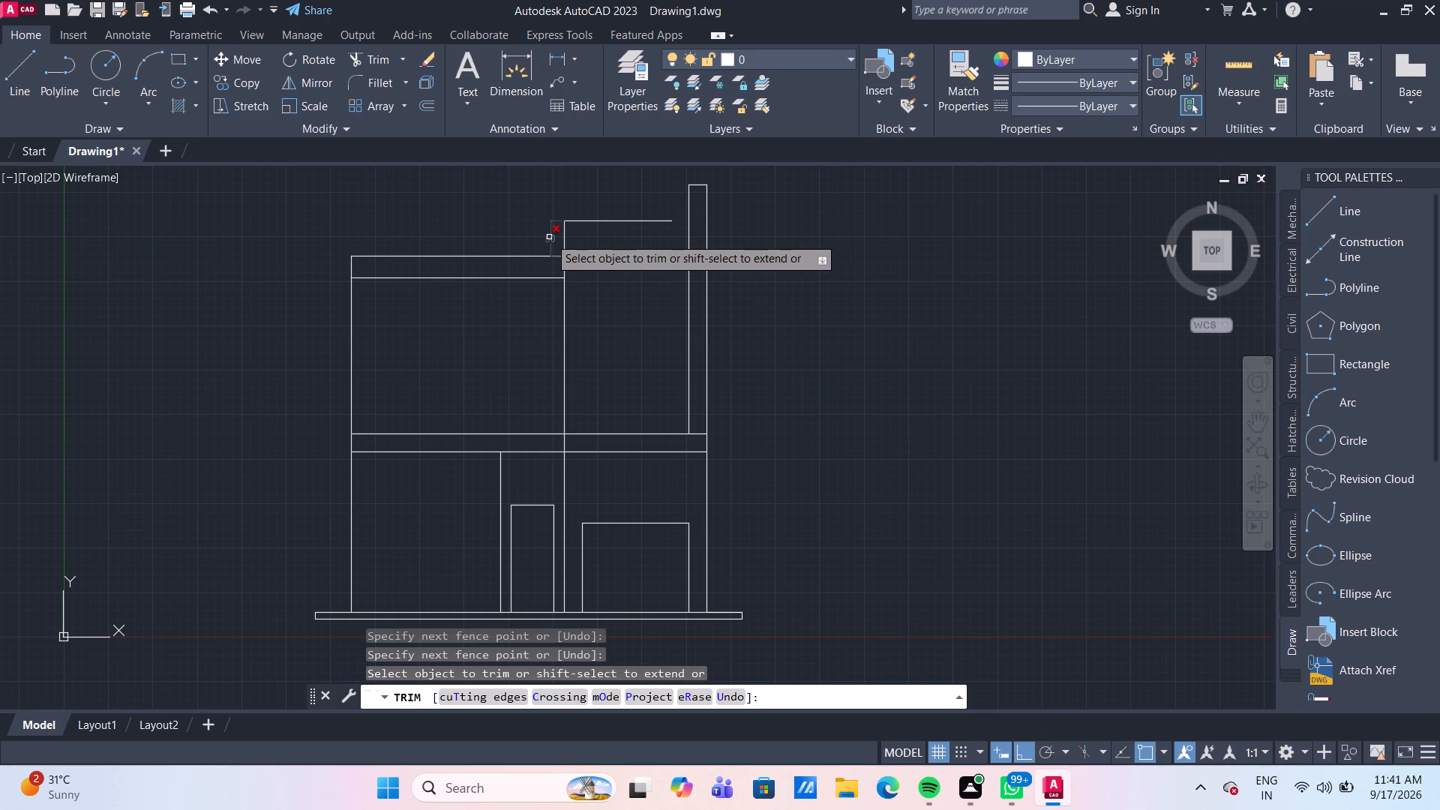
# Remove the 50 mm dimension beside the middle step and finish trimming.
pyautogui.click(549, 237)
pyautogui.press('Escape')
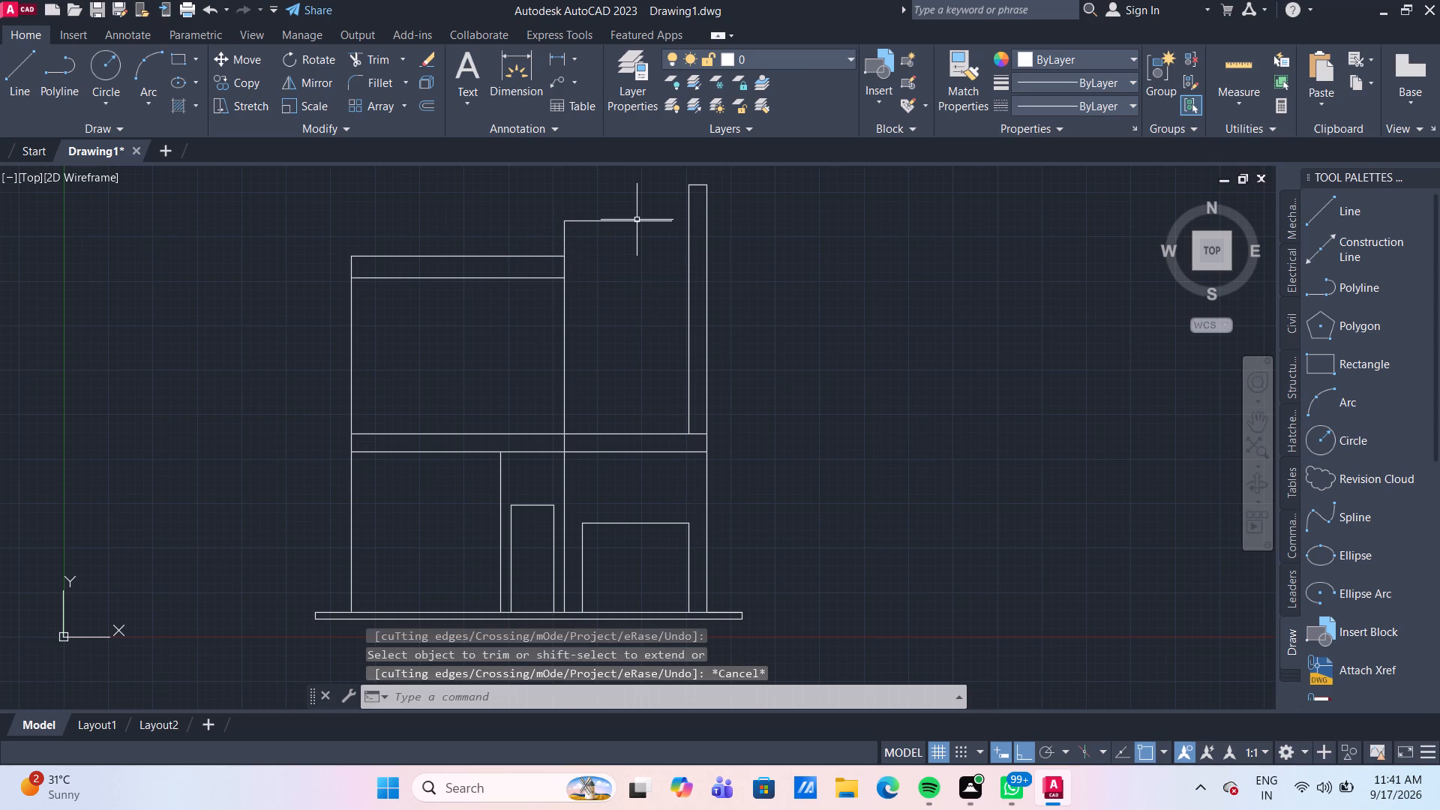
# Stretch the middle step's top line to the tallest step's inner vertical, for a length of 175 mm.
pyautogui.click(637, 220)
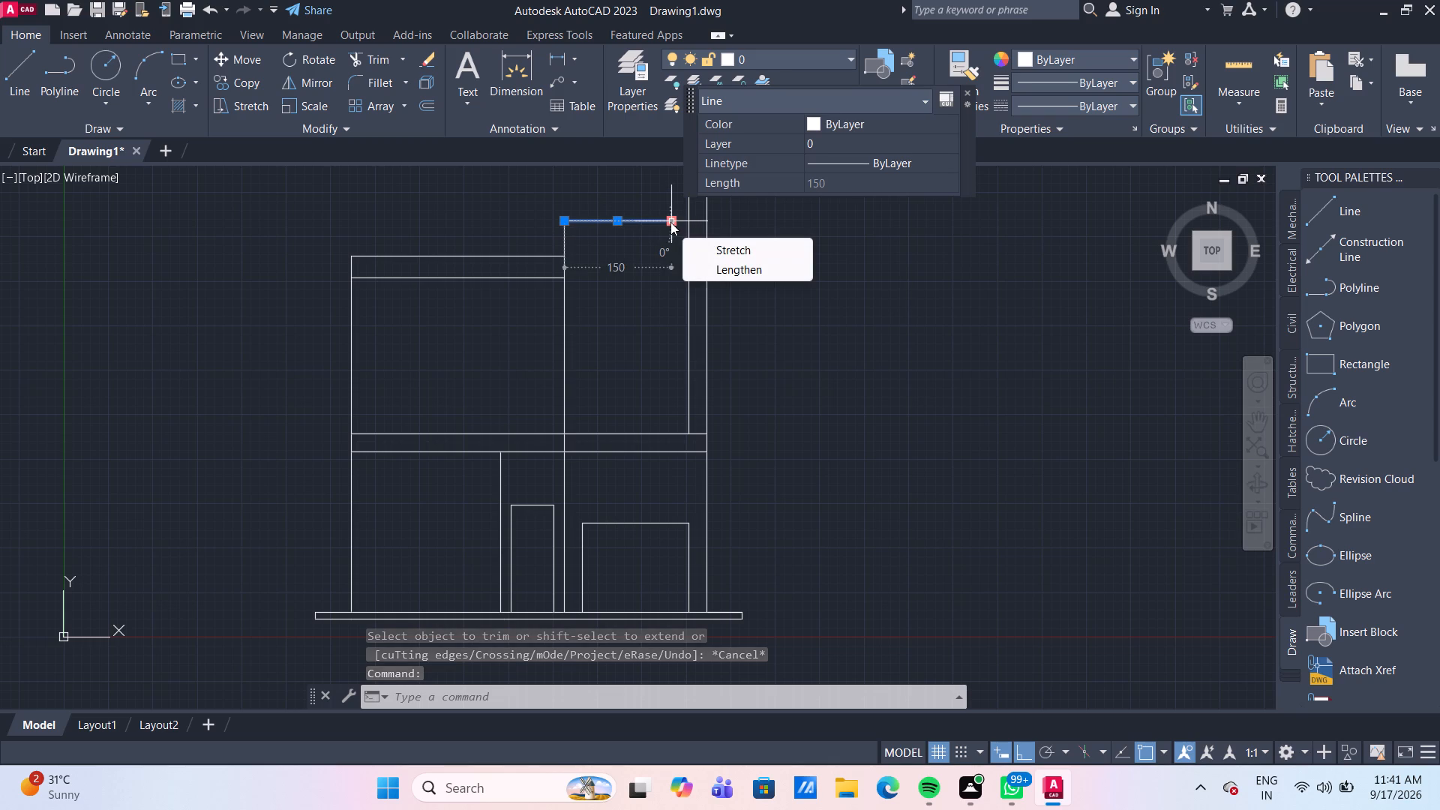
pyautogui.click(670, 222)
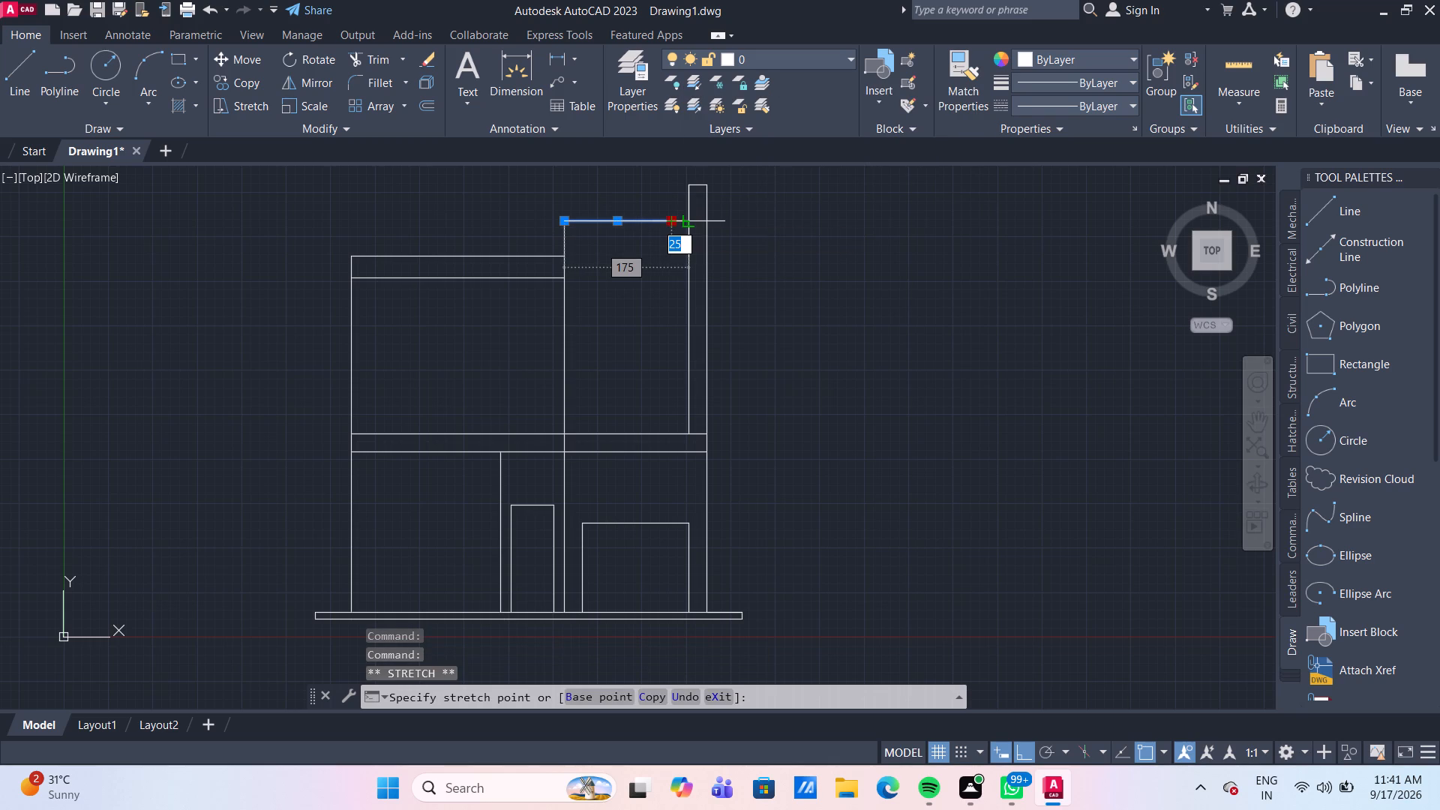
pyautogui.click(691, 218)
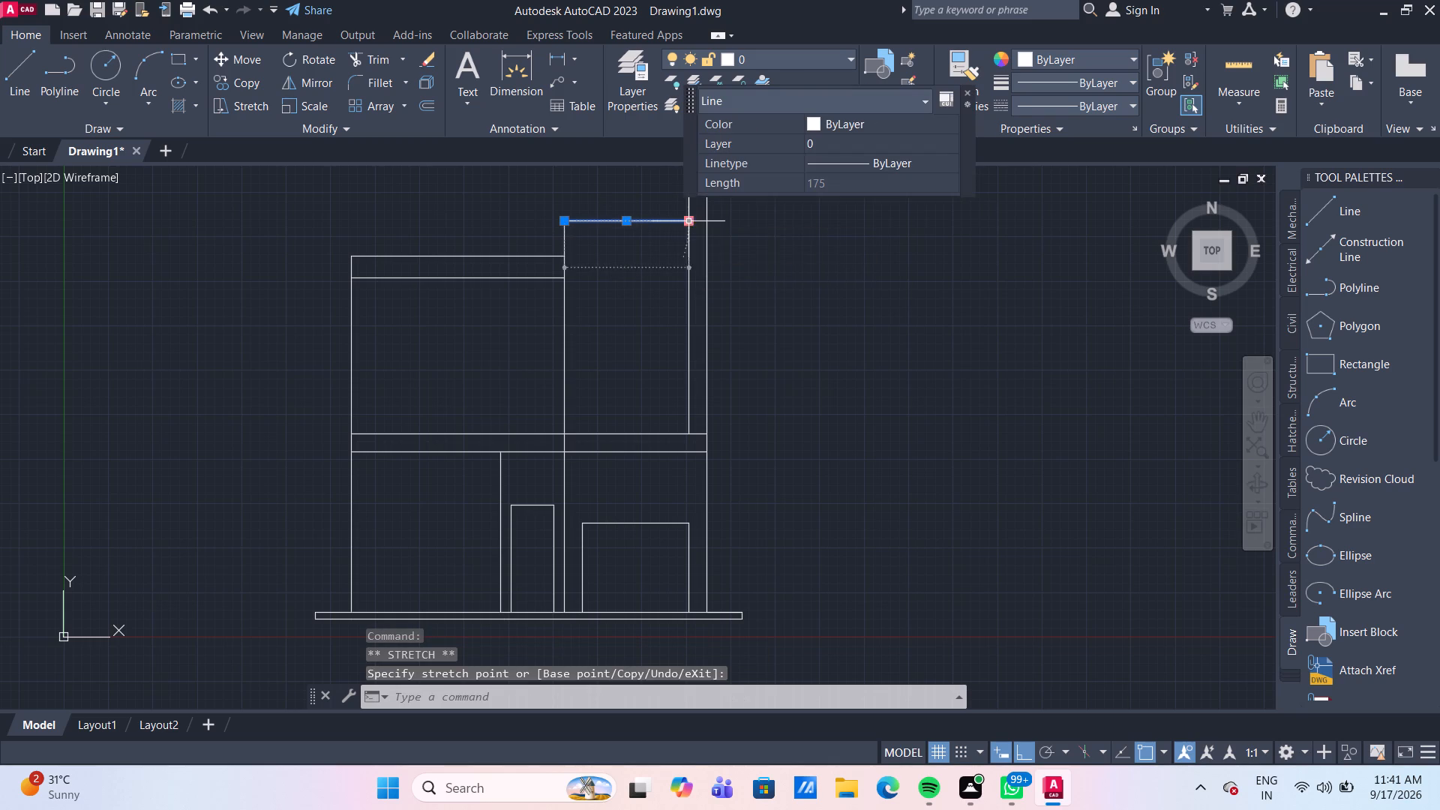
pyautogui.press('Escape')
# Stretch the middle step's top line to the outline's outer right edge, for a length of 200 mm.
pyautogui.scroll(-1, 663, 349)
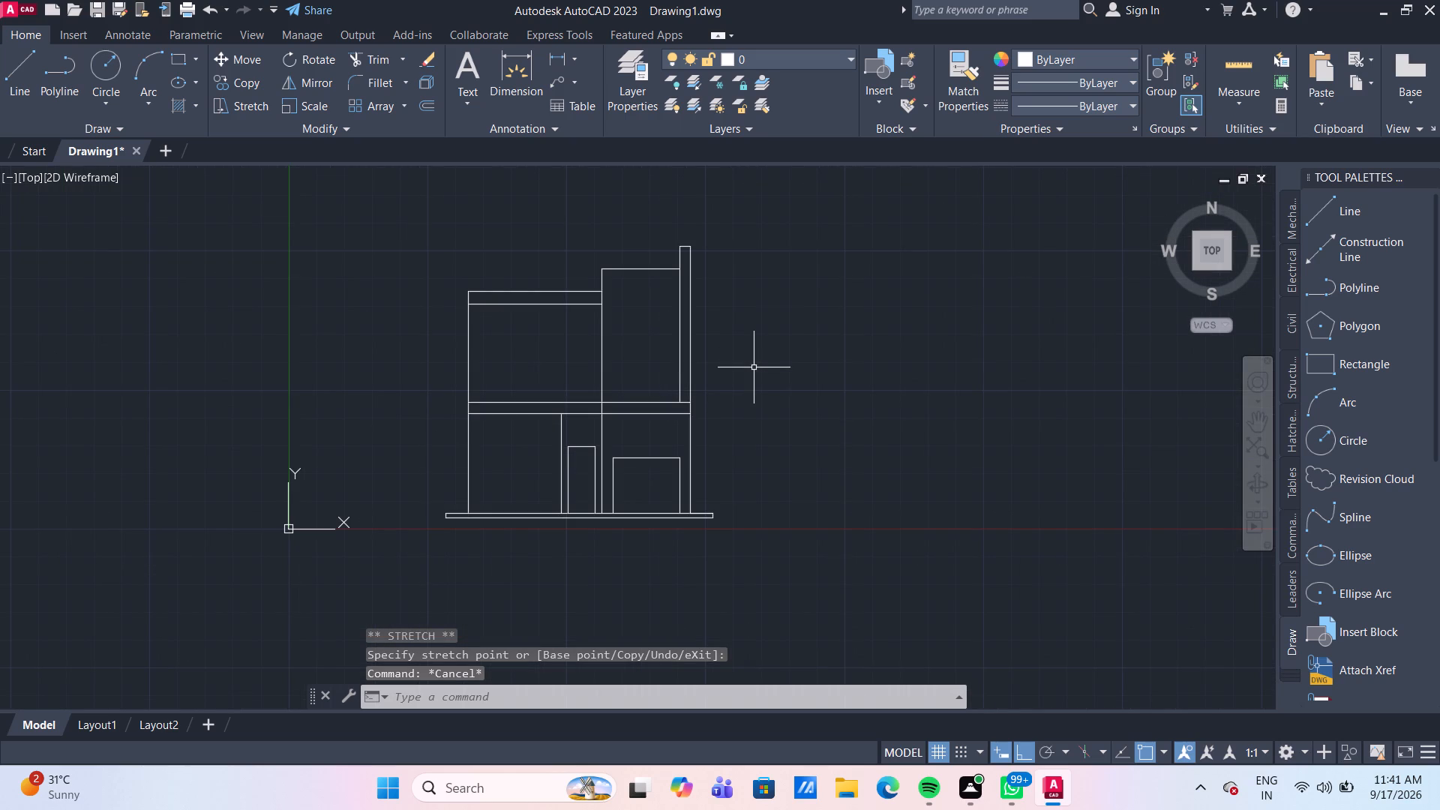
pyautogui.scroll(1, 717, 361)
pyautogui.moveTo(717, 361); pyautogui.dragTo(722, 372, button='middle')
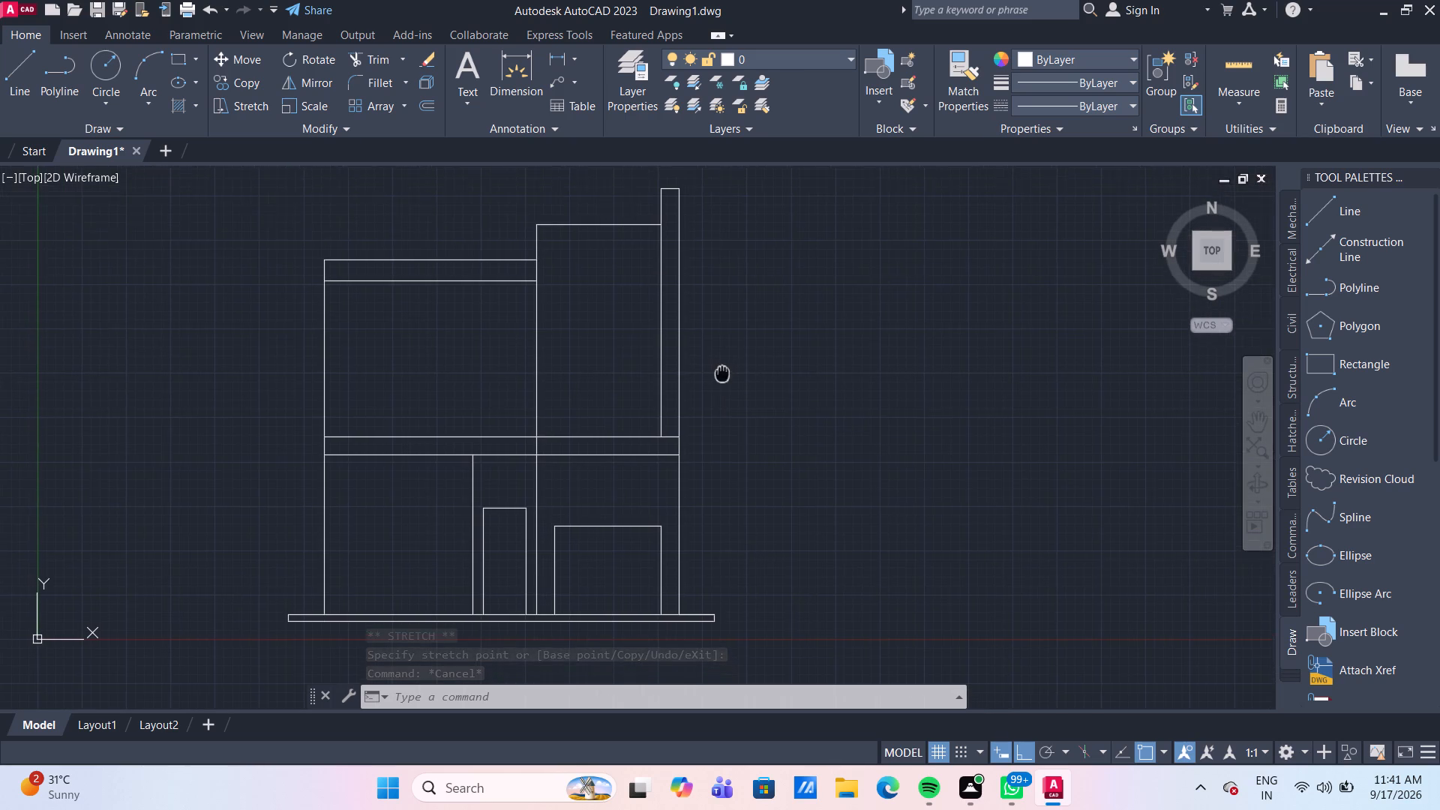
pyautogui.moveTo(722, 372); pyautogui.dragTo(671, 429, button='middle')
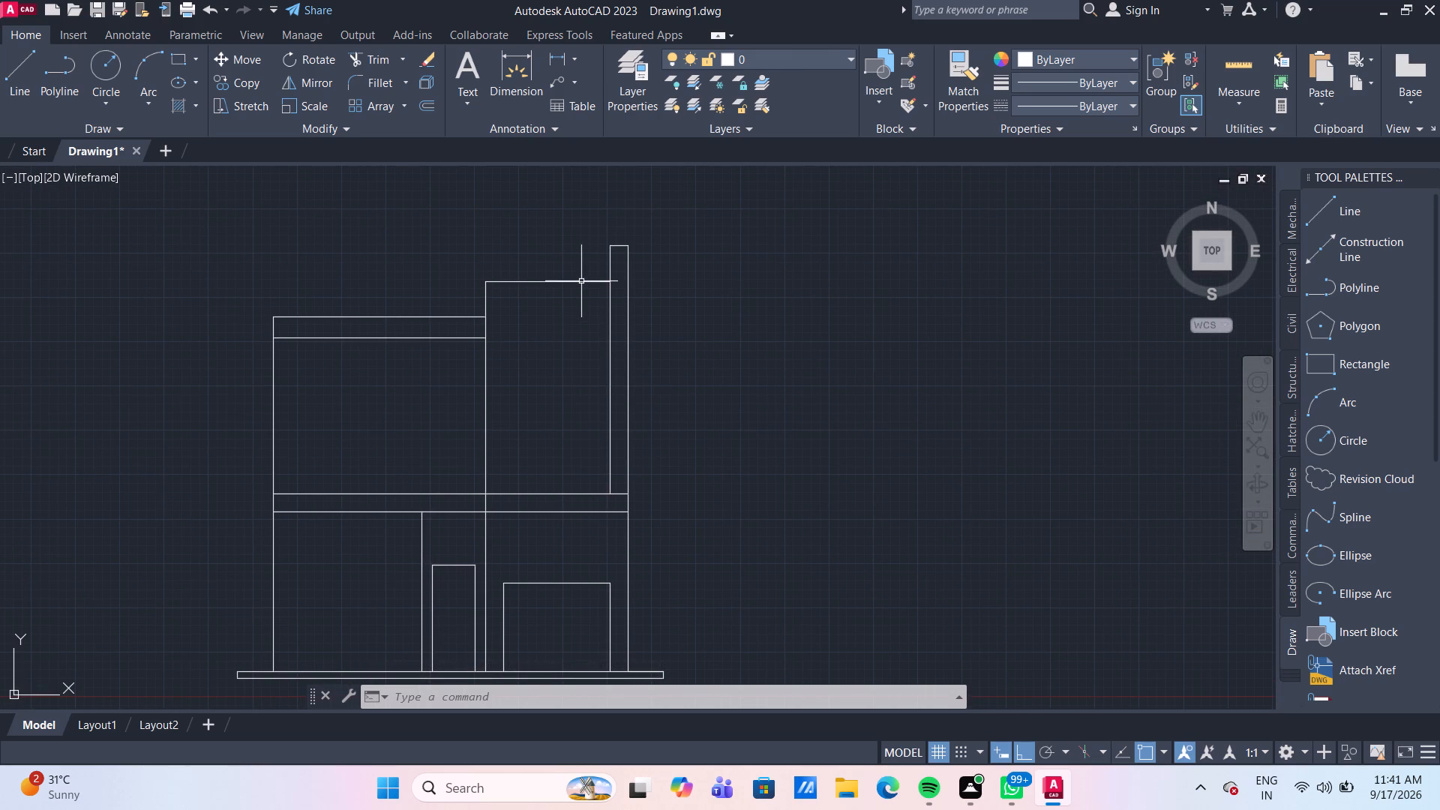
pyautogui.click(582, 284)
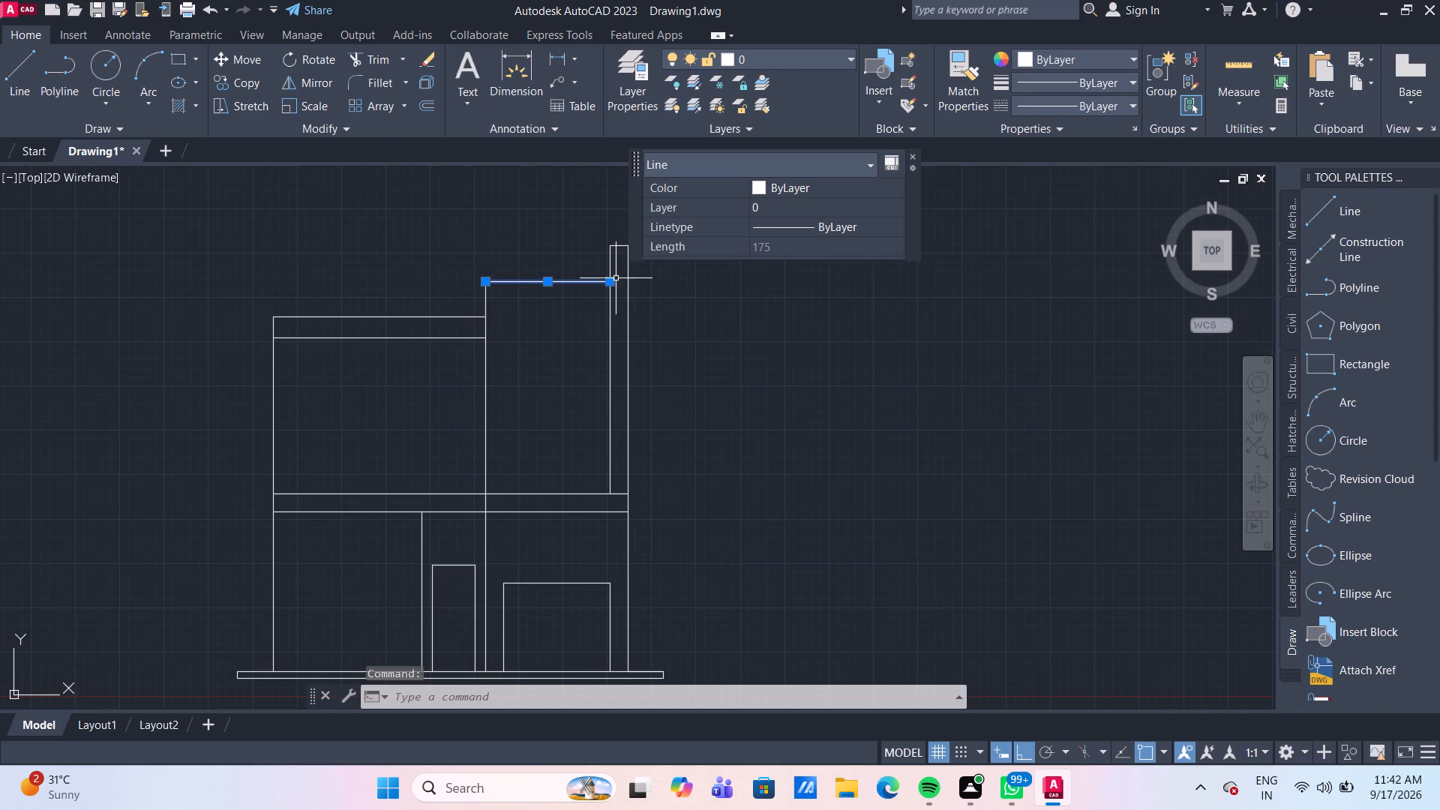
pyautogui.click(611, 280)
pyautogui.click(631, 281)
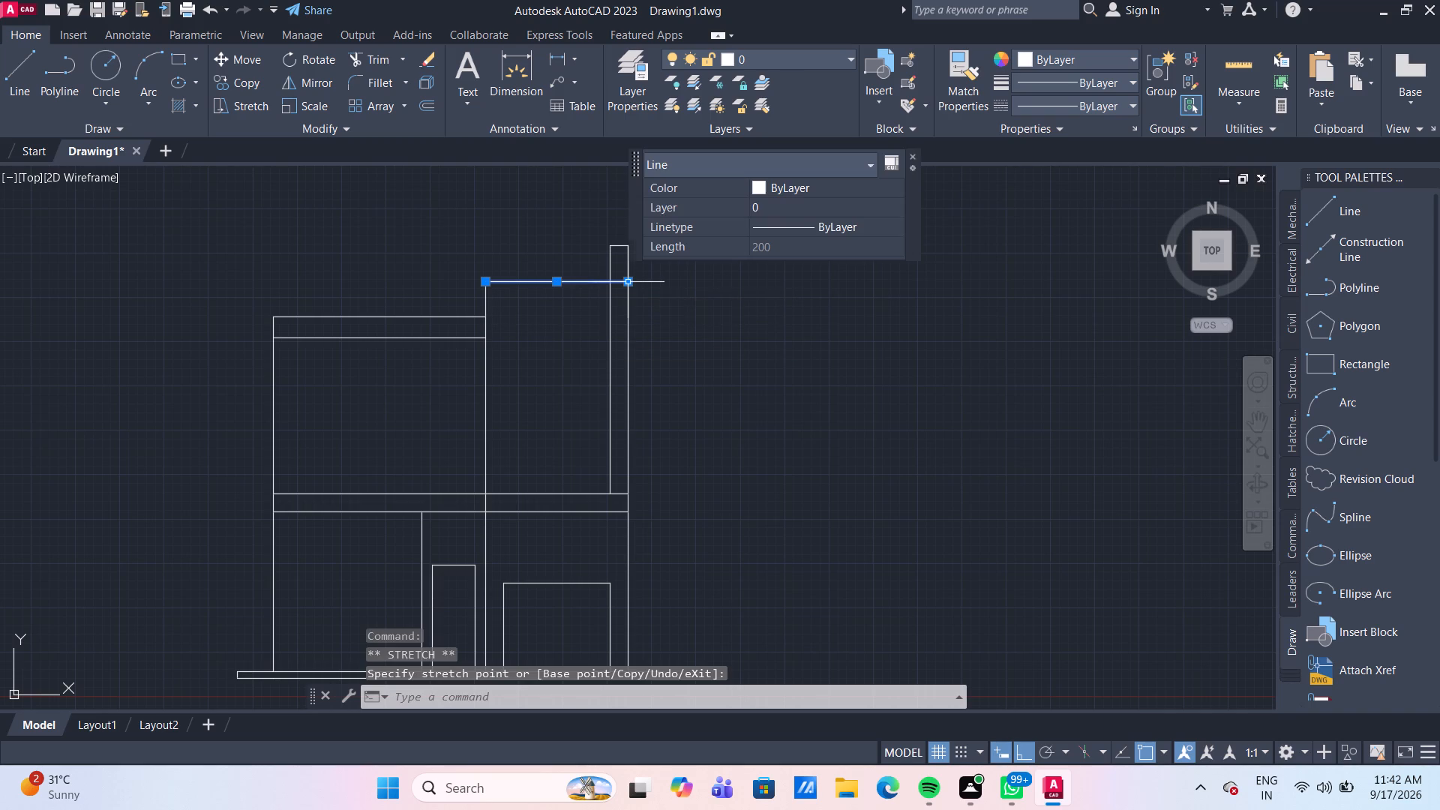
# Trim the tallest step's inner vertical below the extended top line, down to the first rail.
pyautogui.press('Return')
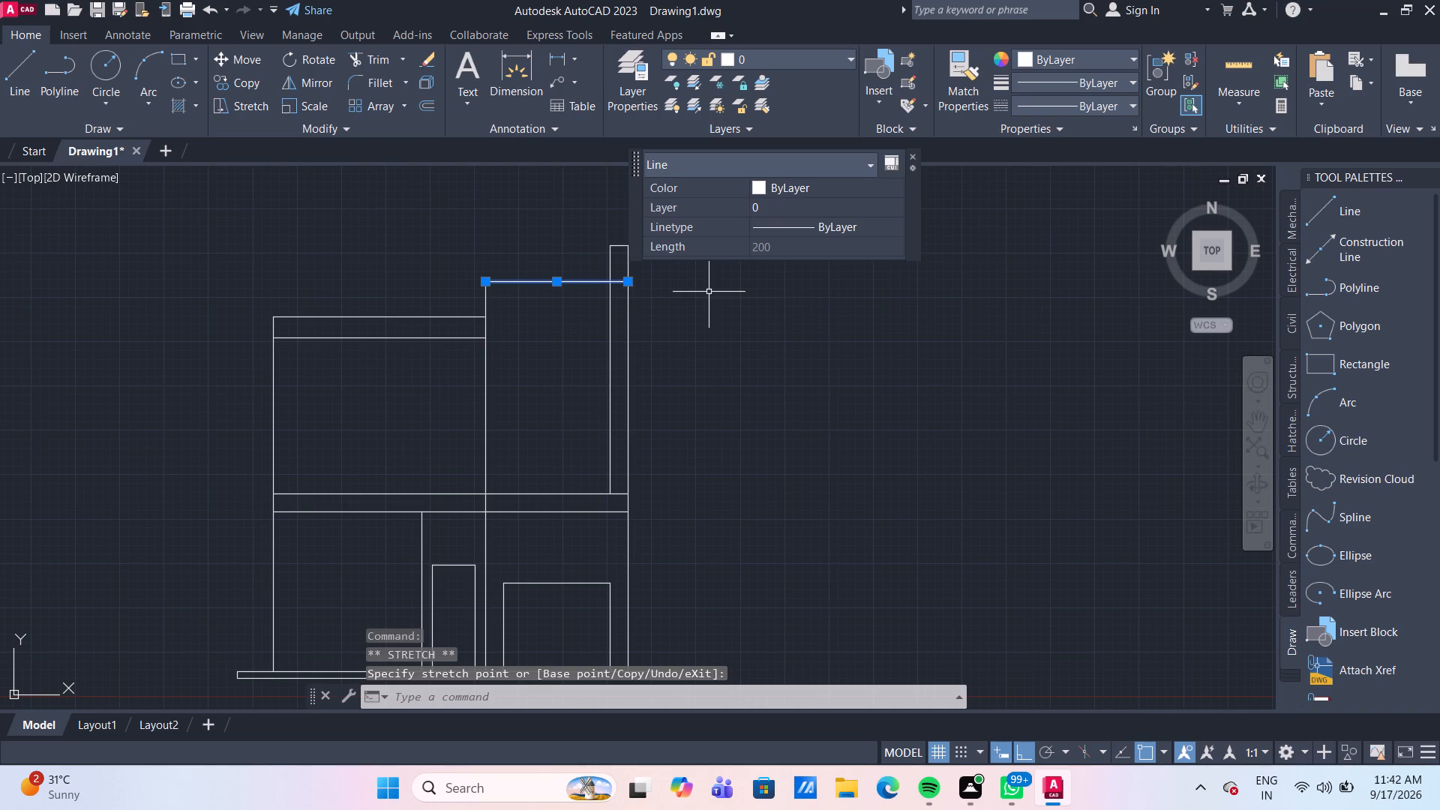
pyautogui.click(710, 294)
pyautogui.click(654, 383)
pyautogui.press('Return')
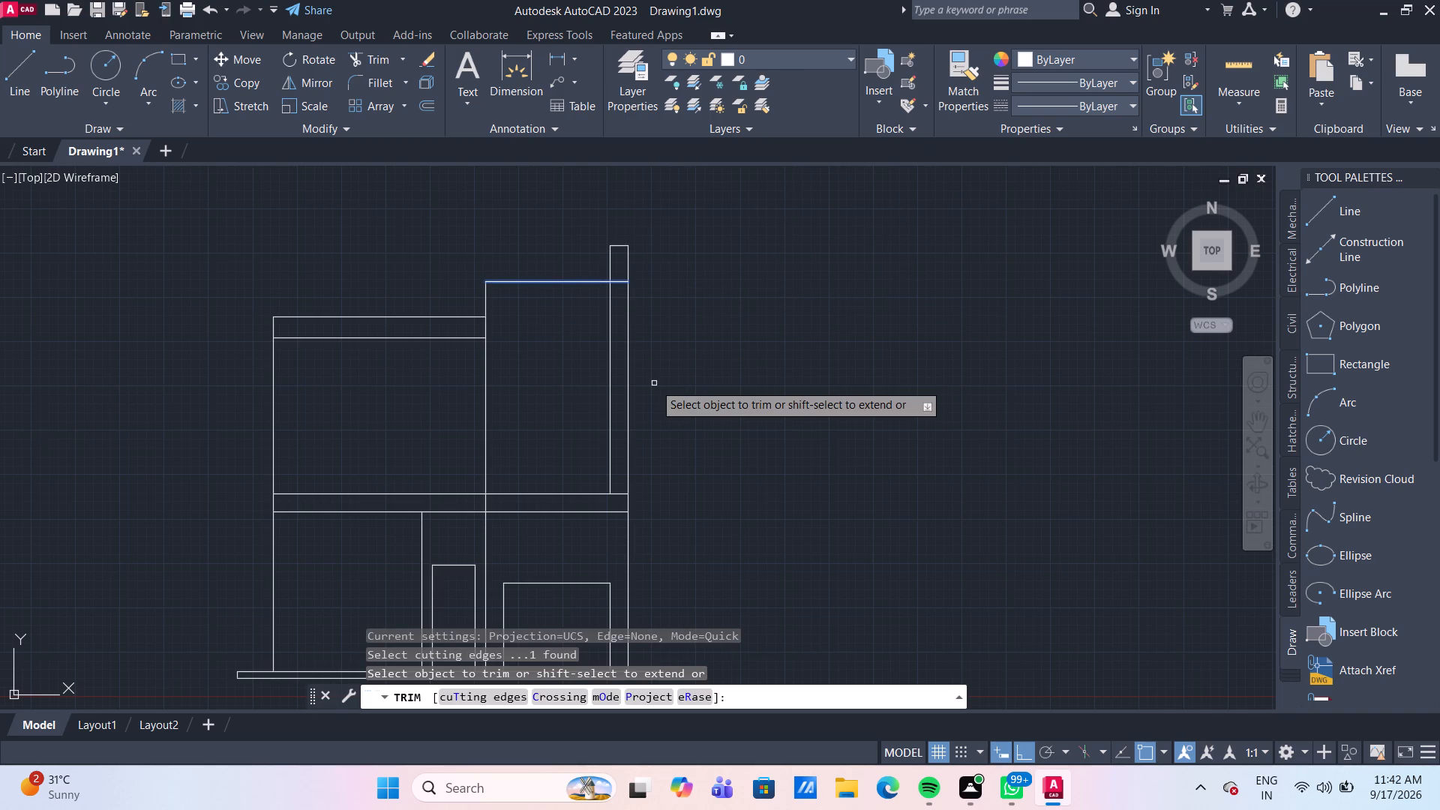
pyautogui.click(610, 373)
pyautogui.press('Escape')
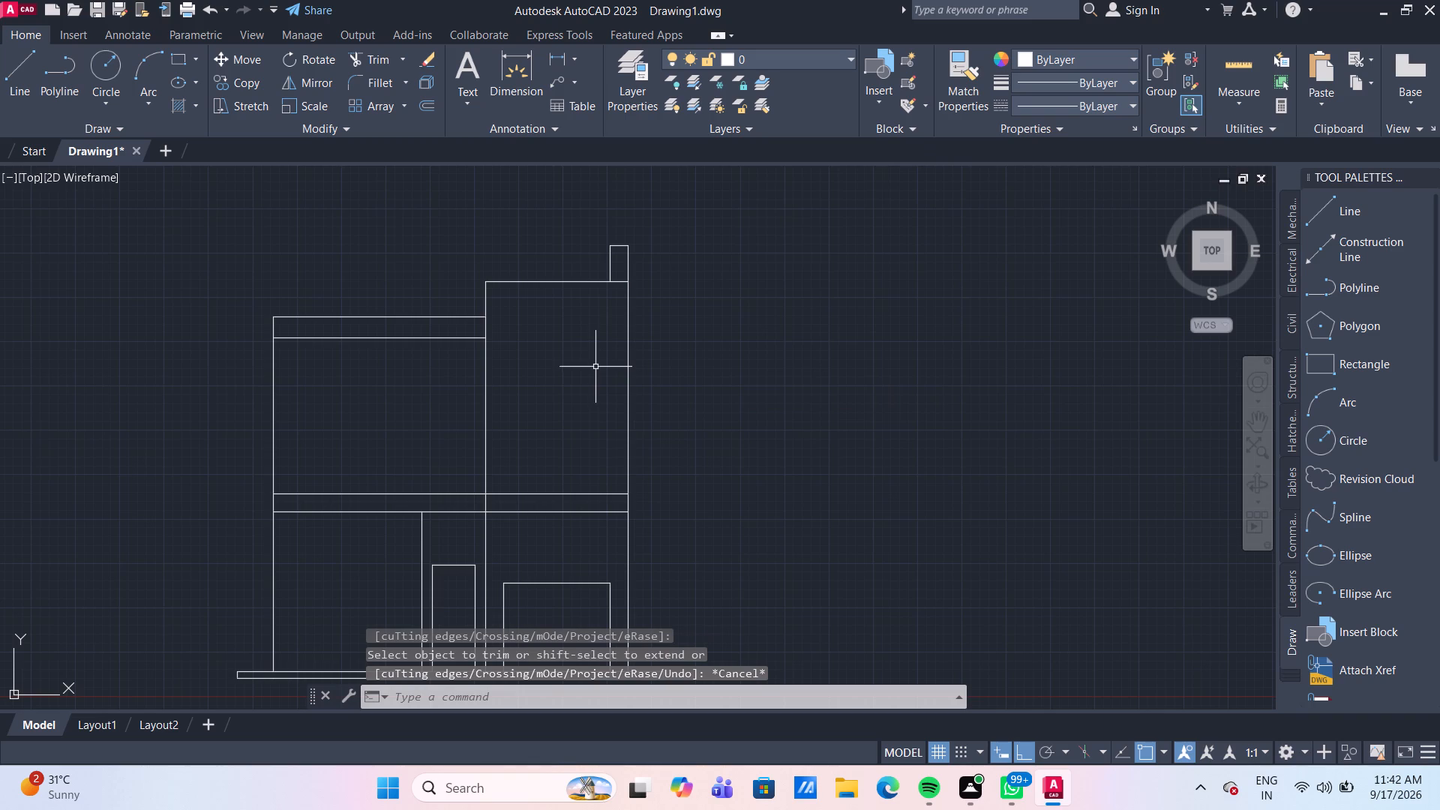
# Draw the upper rail's right overhang past the inner vertical: 20 mm outward, 30 mm down and back to the vertical.
pyautogui.middleClick(721, 352)
pyautogui.scroll(-1, 724, 368)
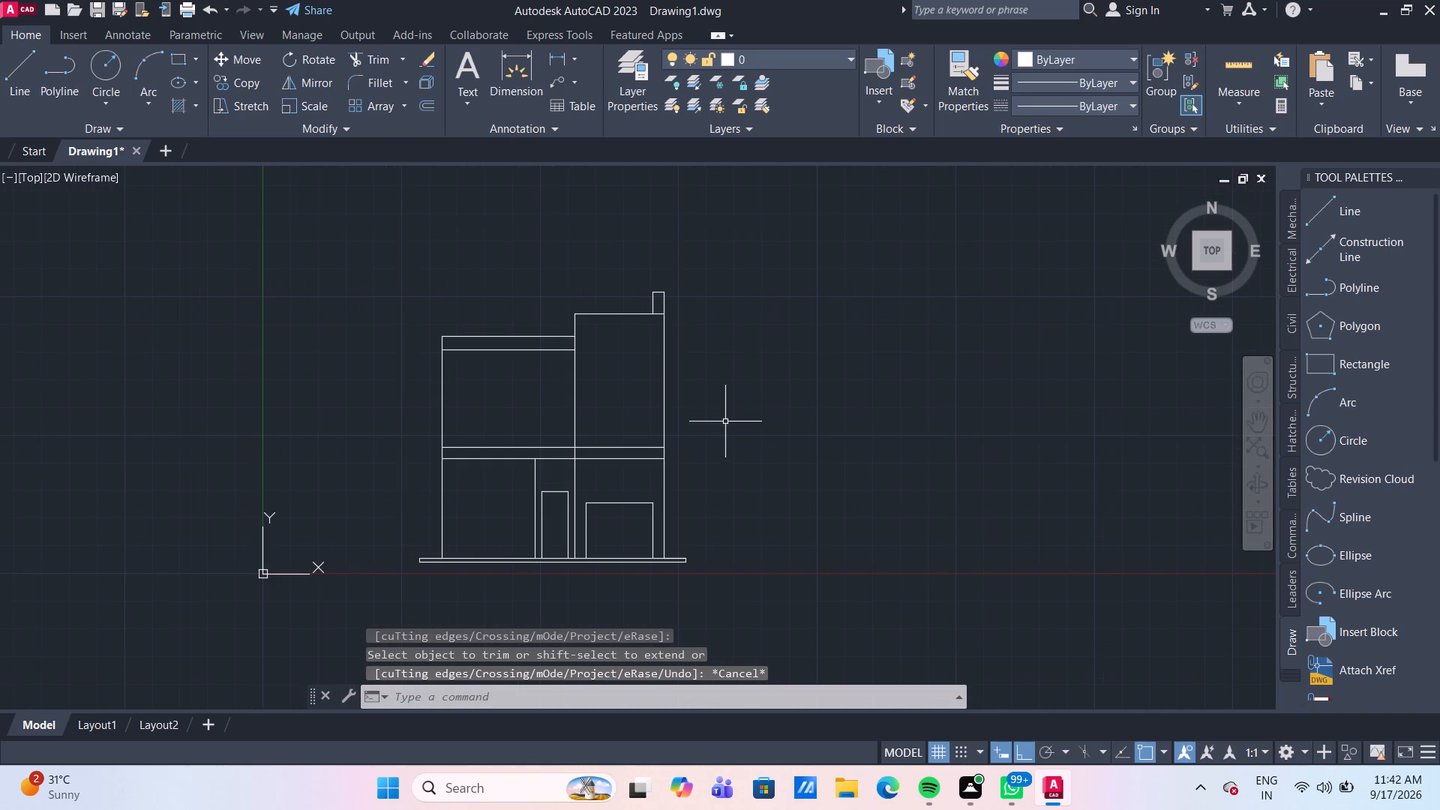
pyautogui.moveTo(721, 376); pyautogui.dragTo(721, 344, button='middle')
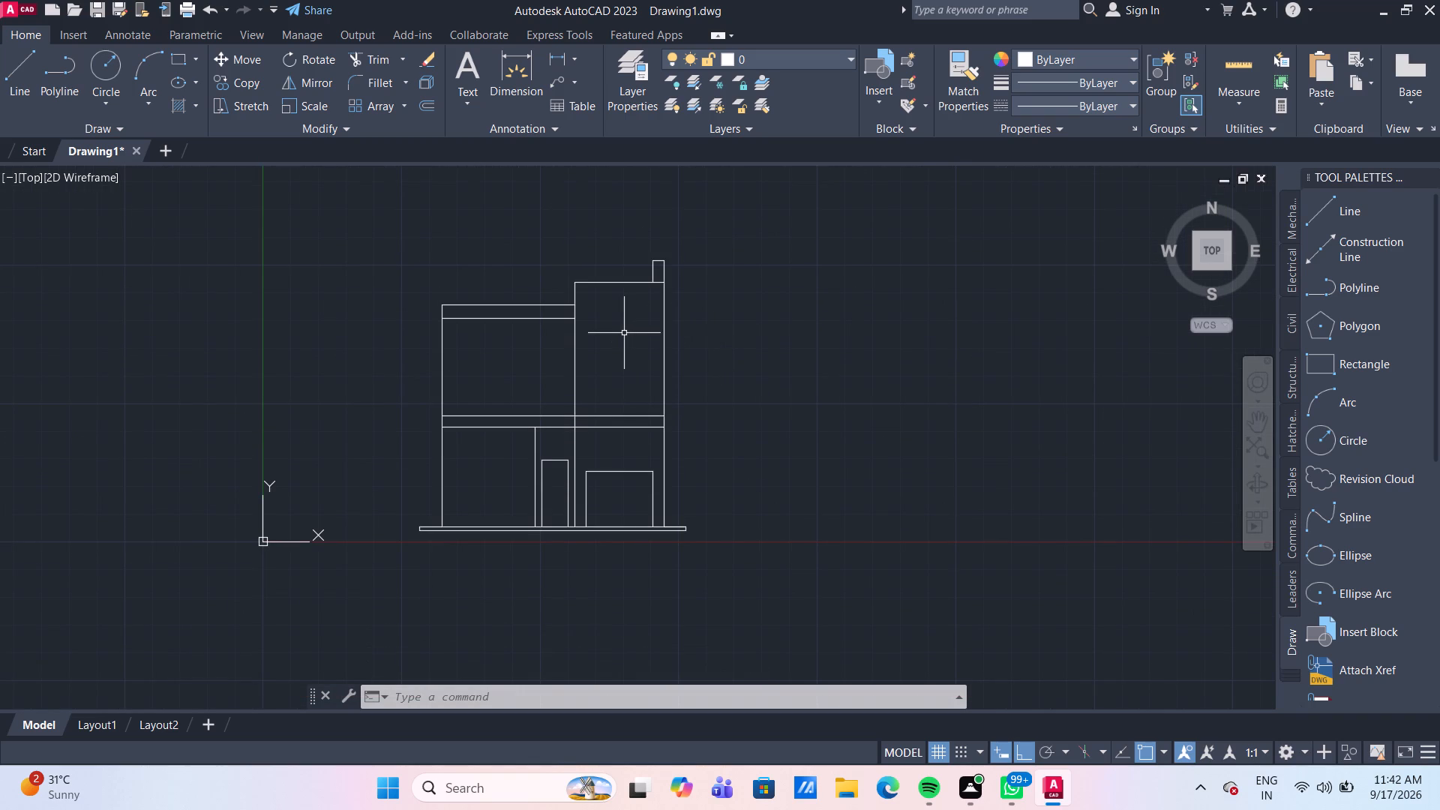
pyautogui.scroll(2, 621, 334)
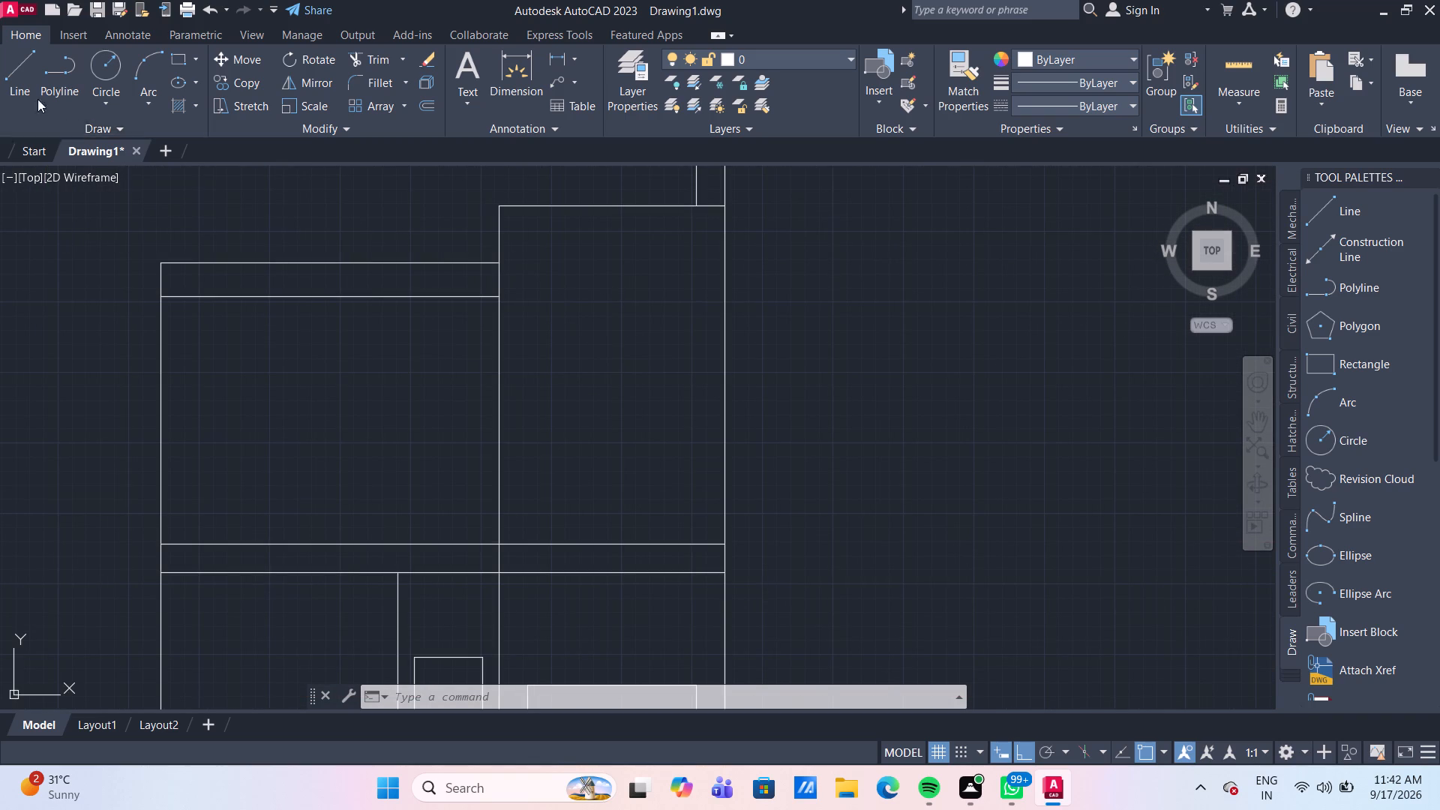
pyautogui.click(26, 85)
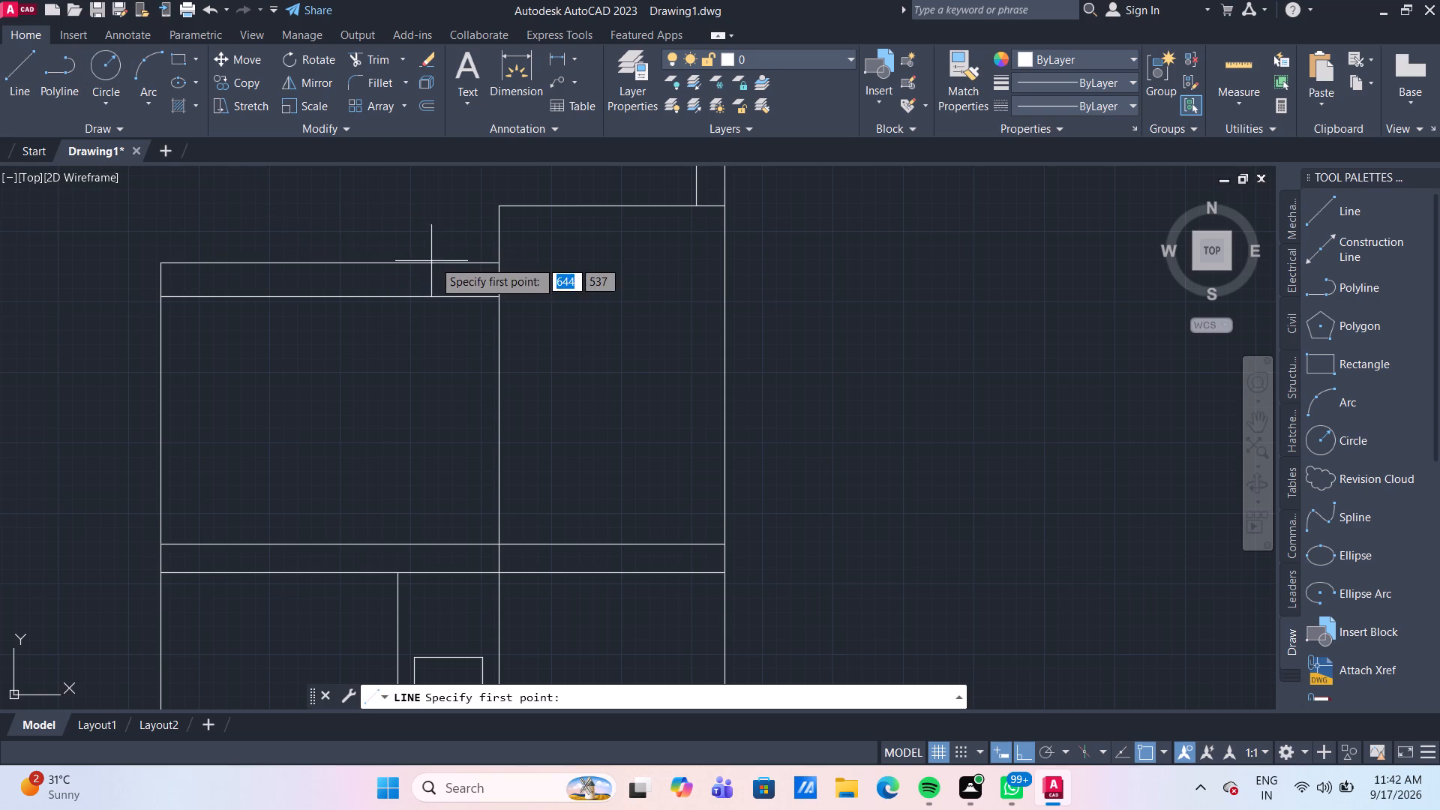
pyautogui.click(496, 260)
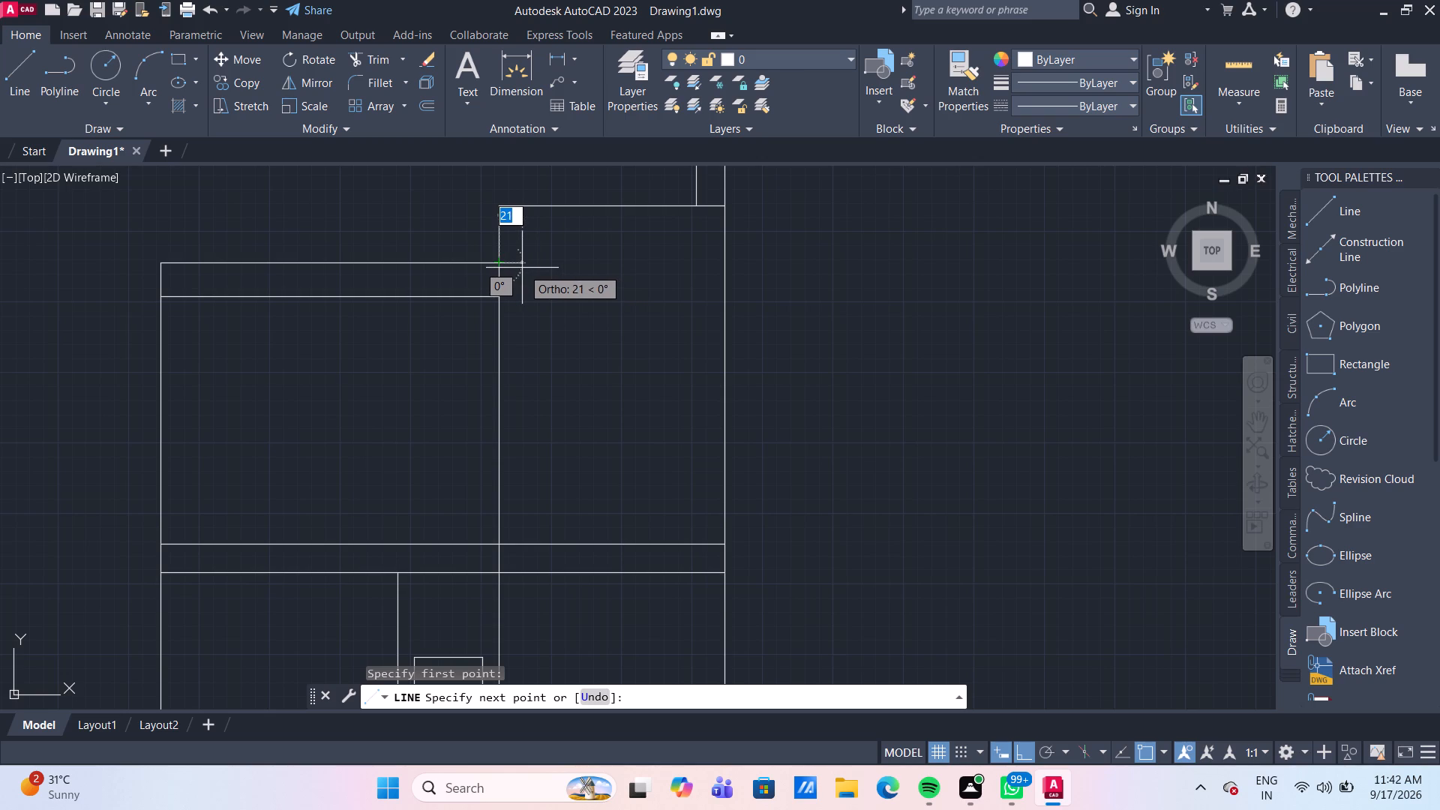
pyautogui.write('20')
pyautogui.press('Return')
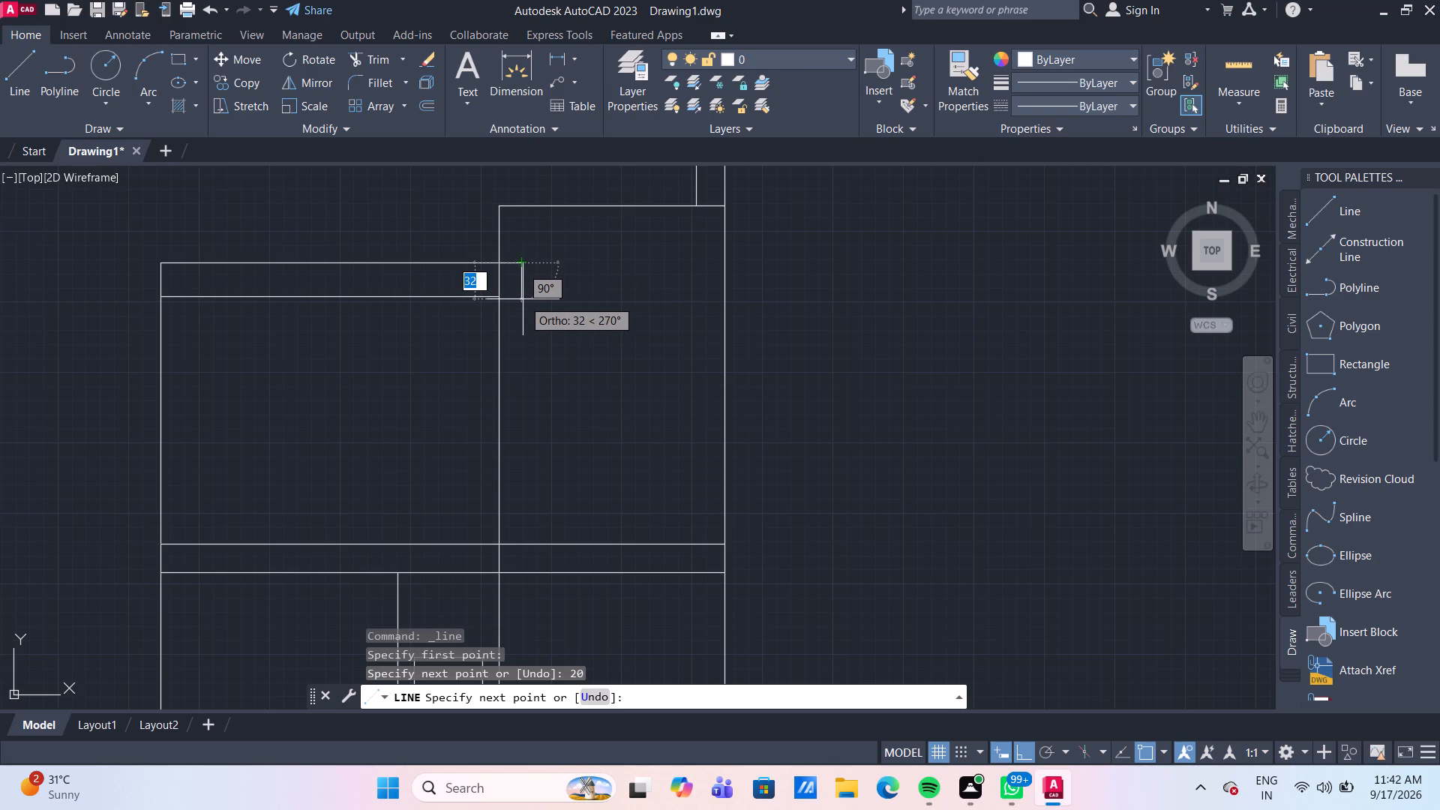
pyautogui.write('30')
pyautogui.press('Return')
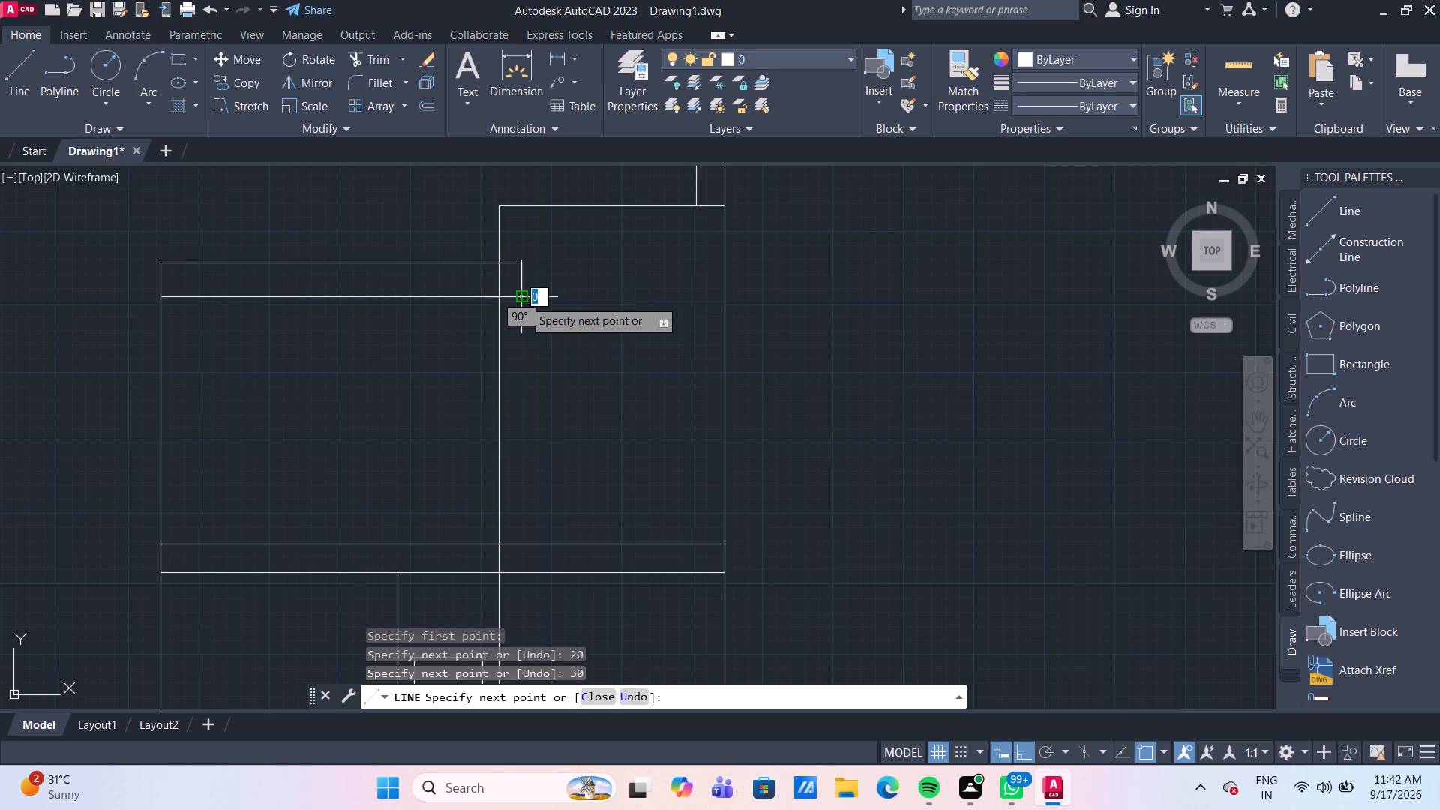
pyautogui.click(496, 298)
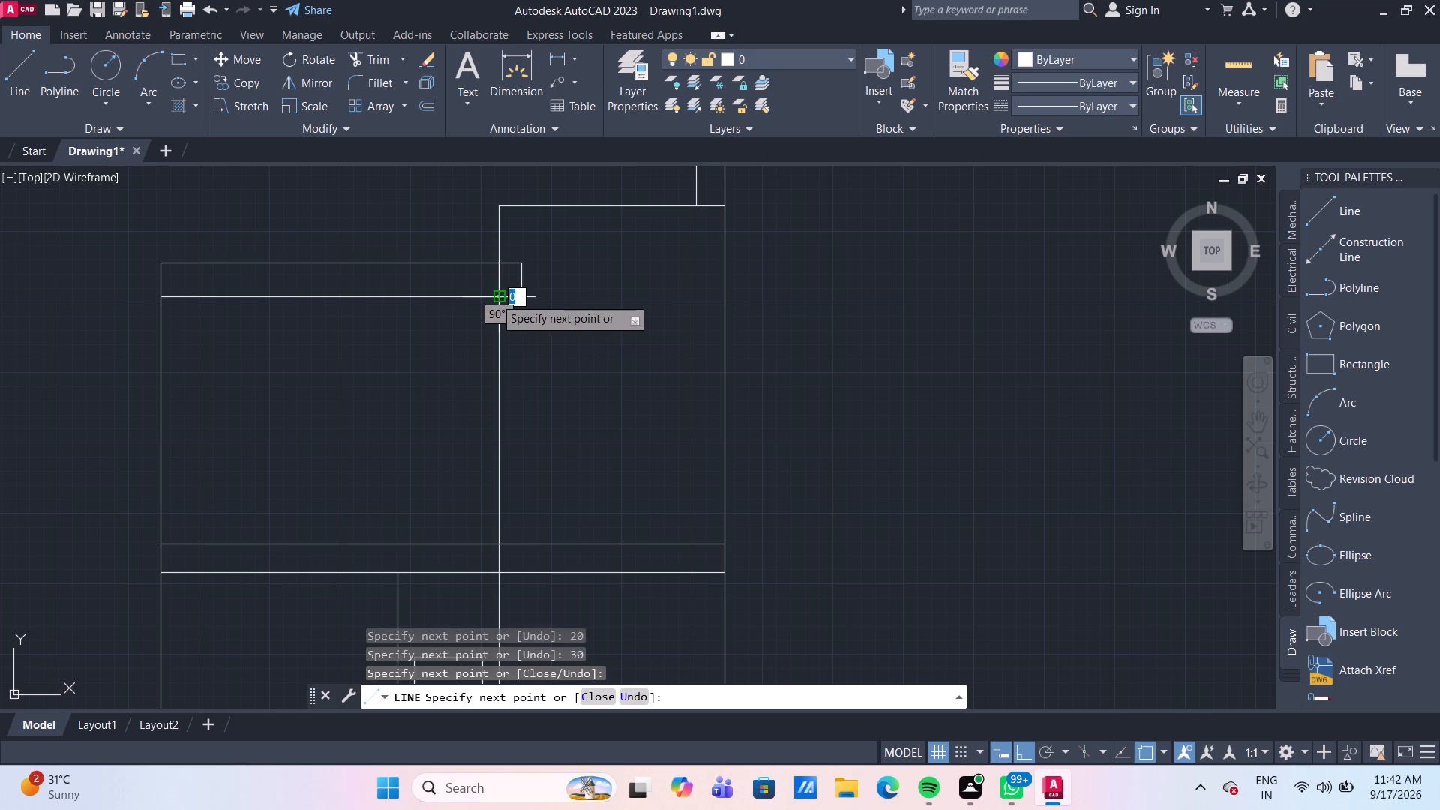
pyautogui.press('Return')
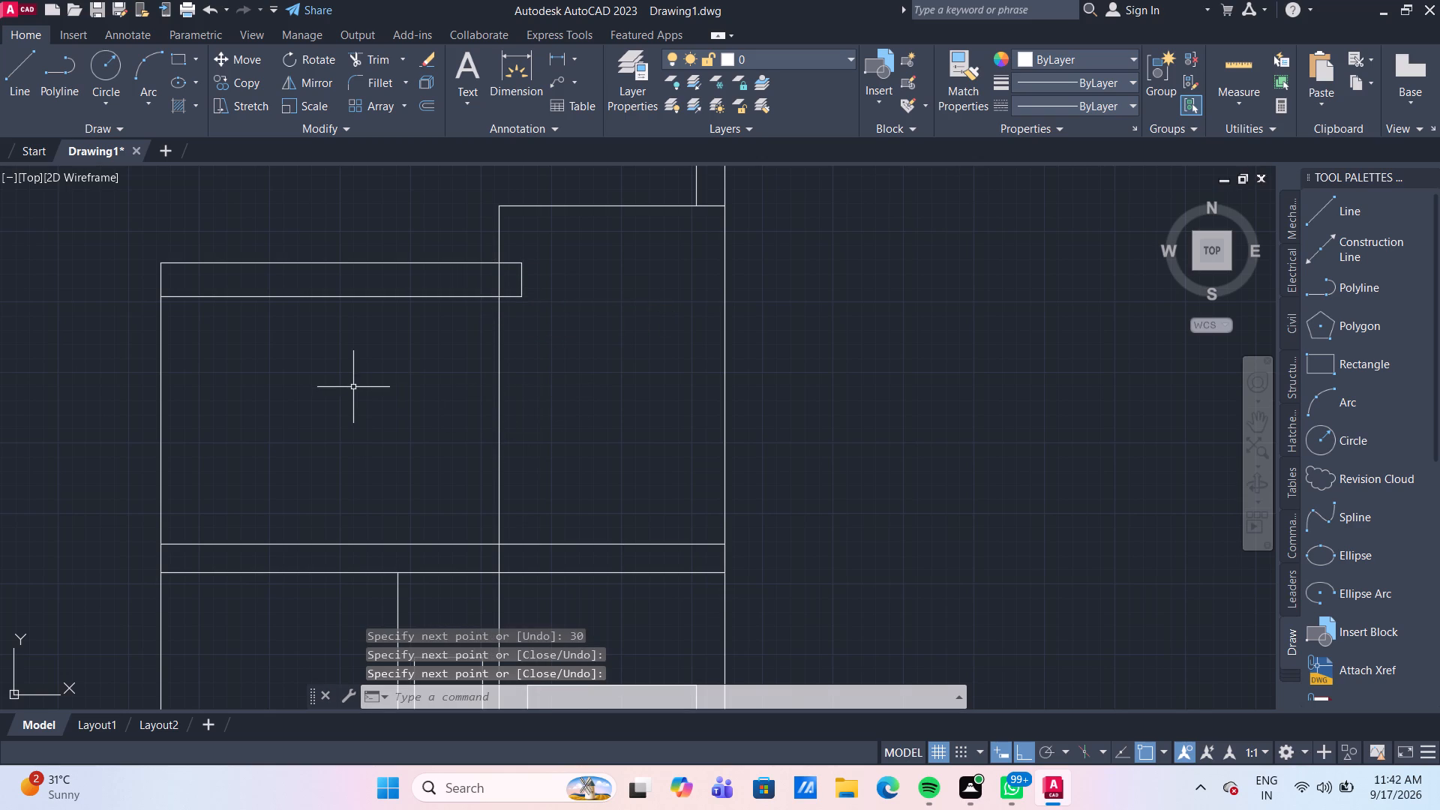
# Draw the upper rail's left overhang: 10 mm outward from its top corner, 30 mm down and back to the outer wall.
pyautogui.moveTo(355, 388); pyautogui.dragTo(505, 411, button='middle')
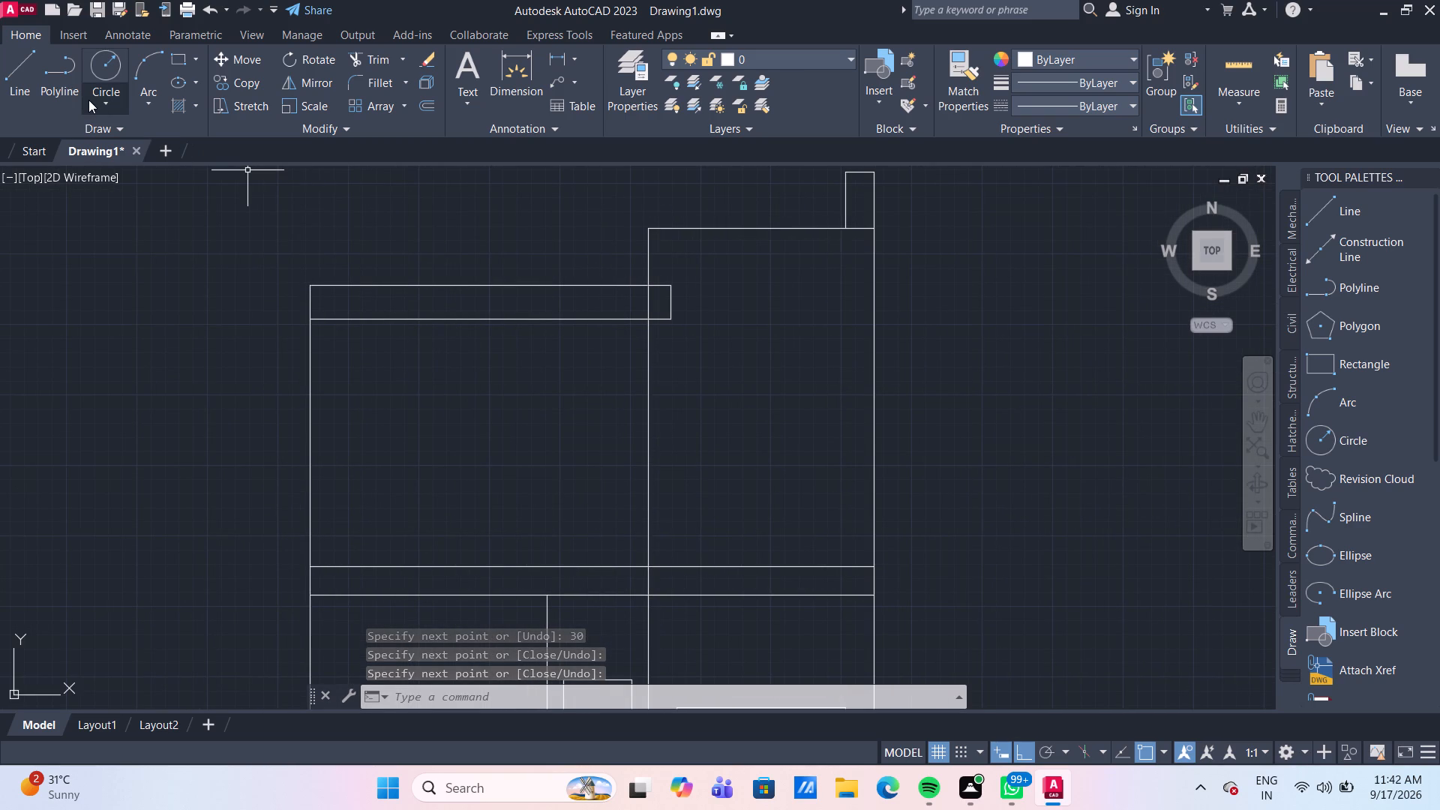
pyautogui.click(18, 70)
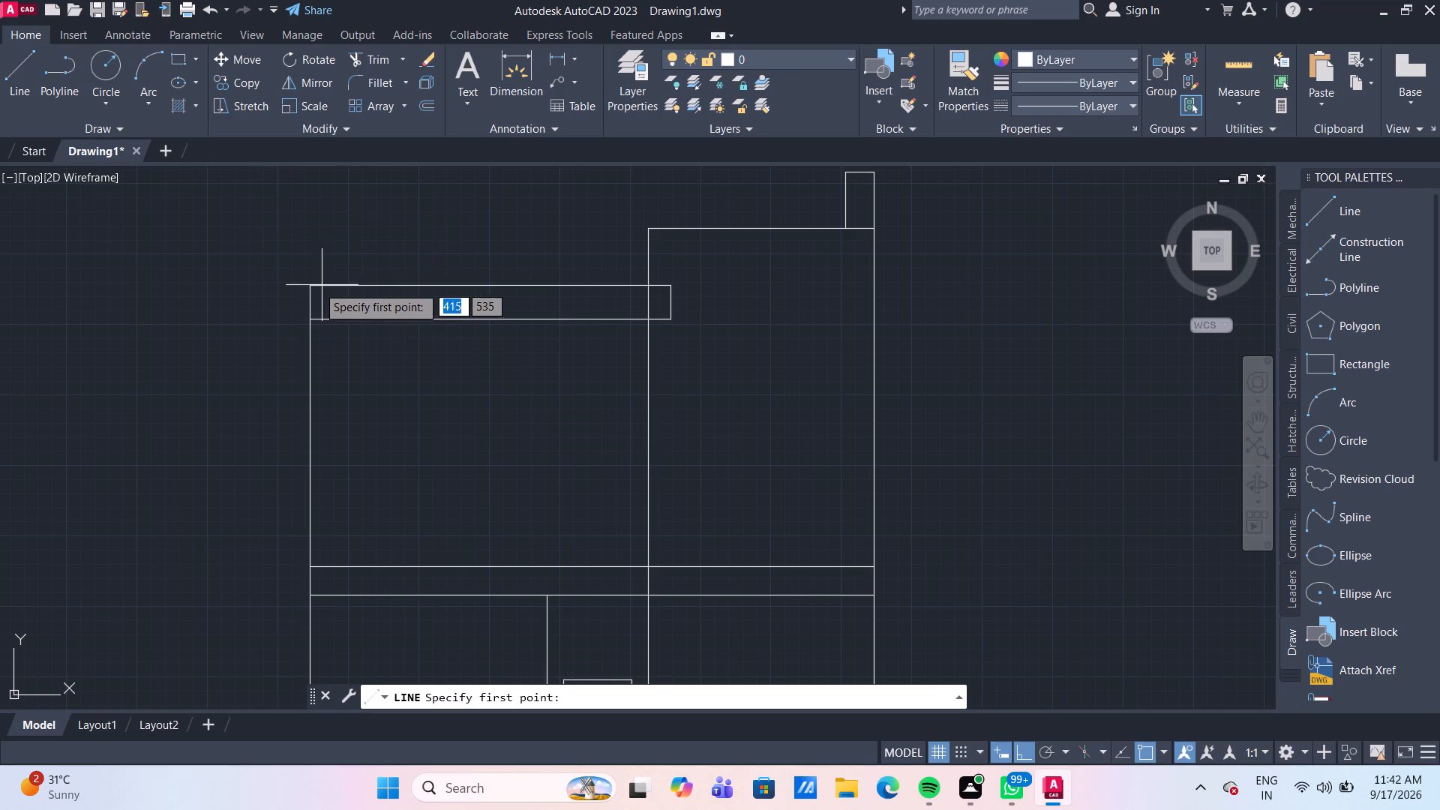
pyautogui.click(313, 286)
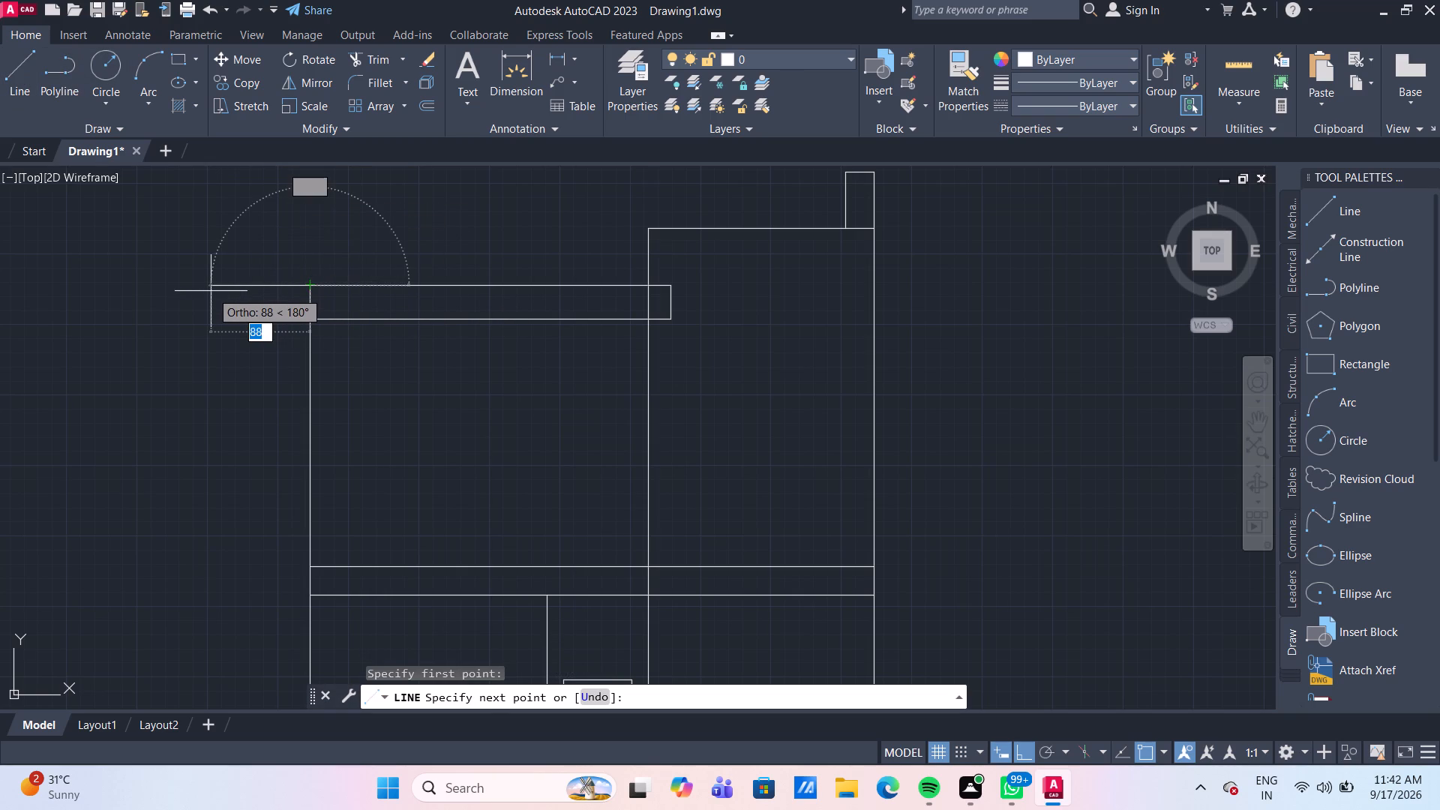
pyautogui.write('10')
pyautogui.press('Return')
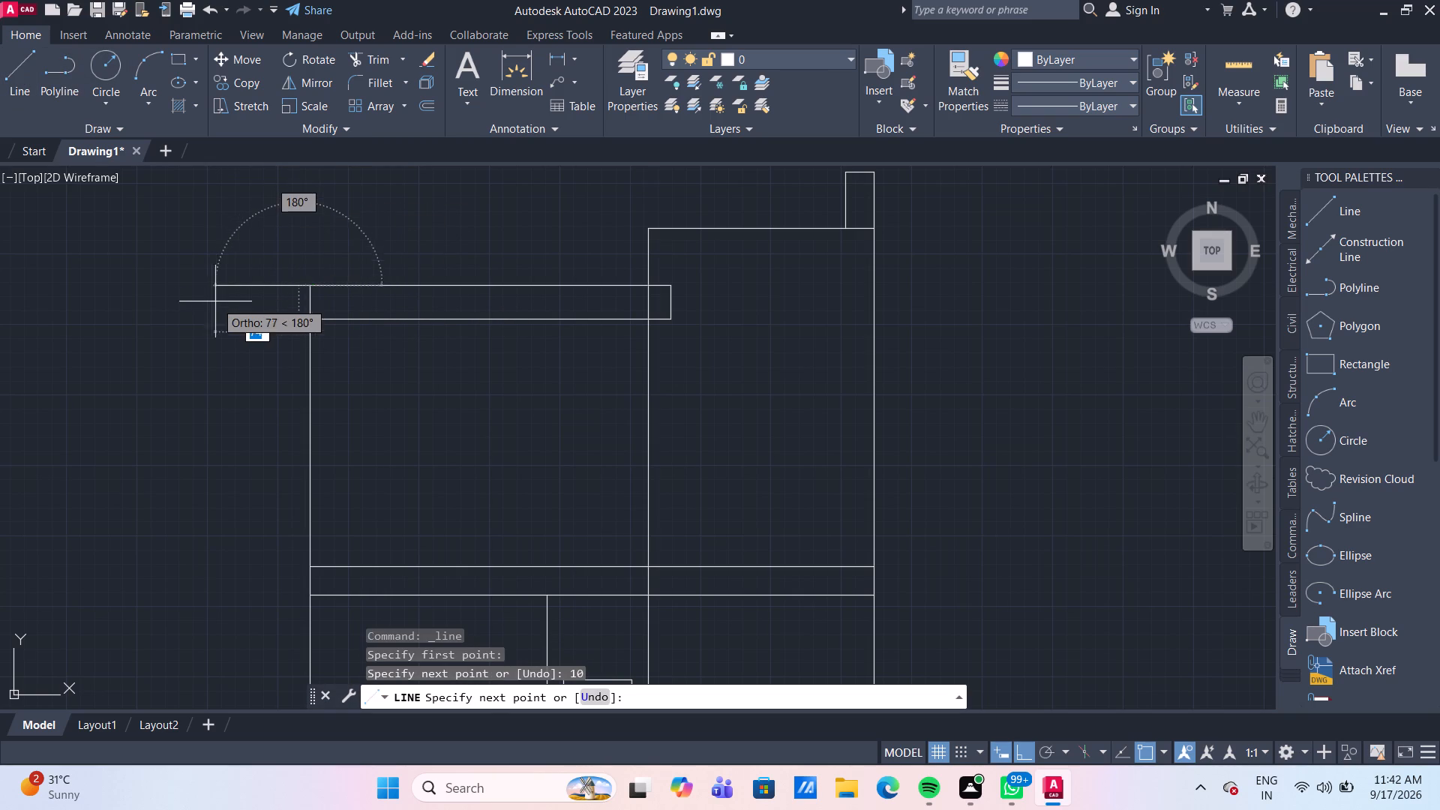
pyautogui.scroll(2, 280, 283)
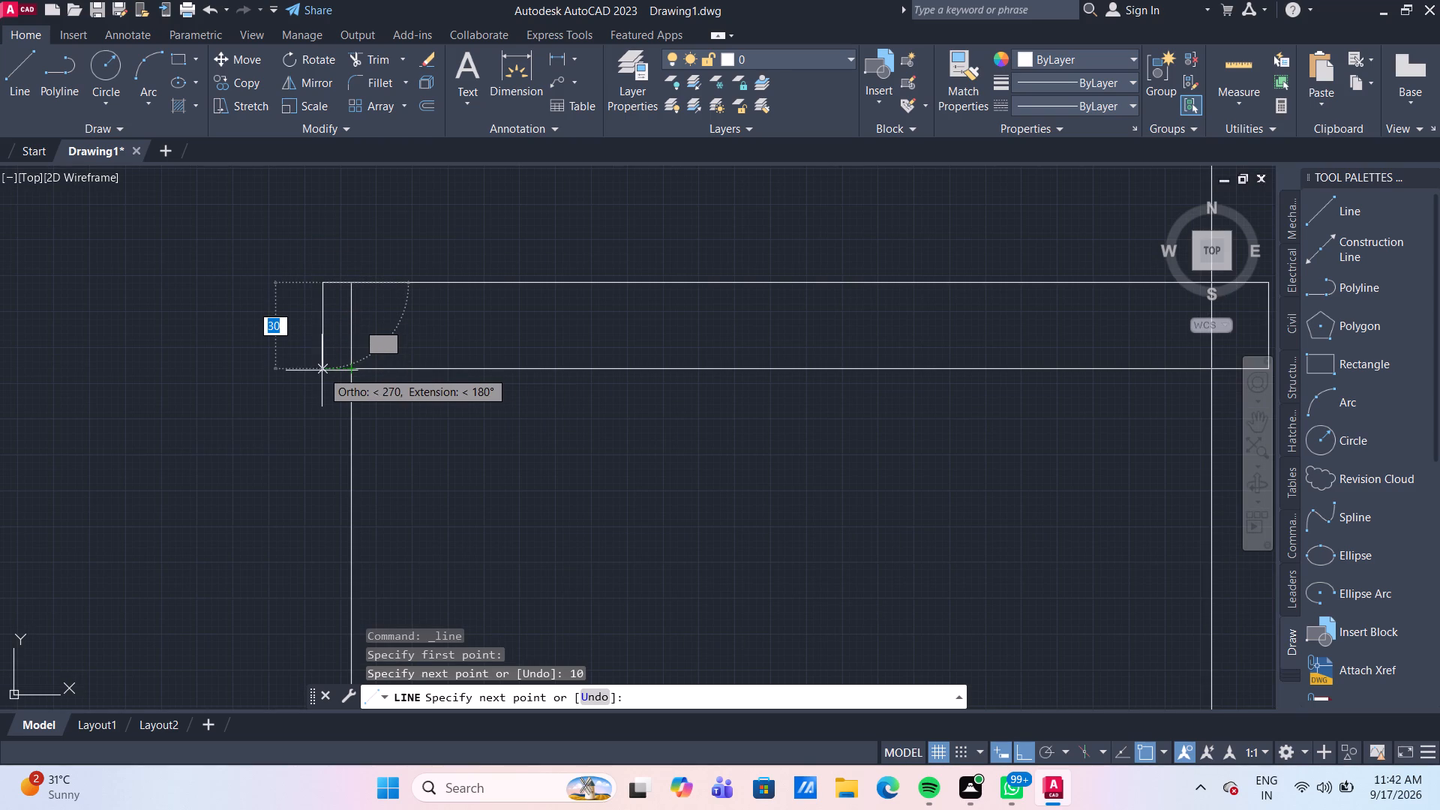
pyautogui.click(321, 366)
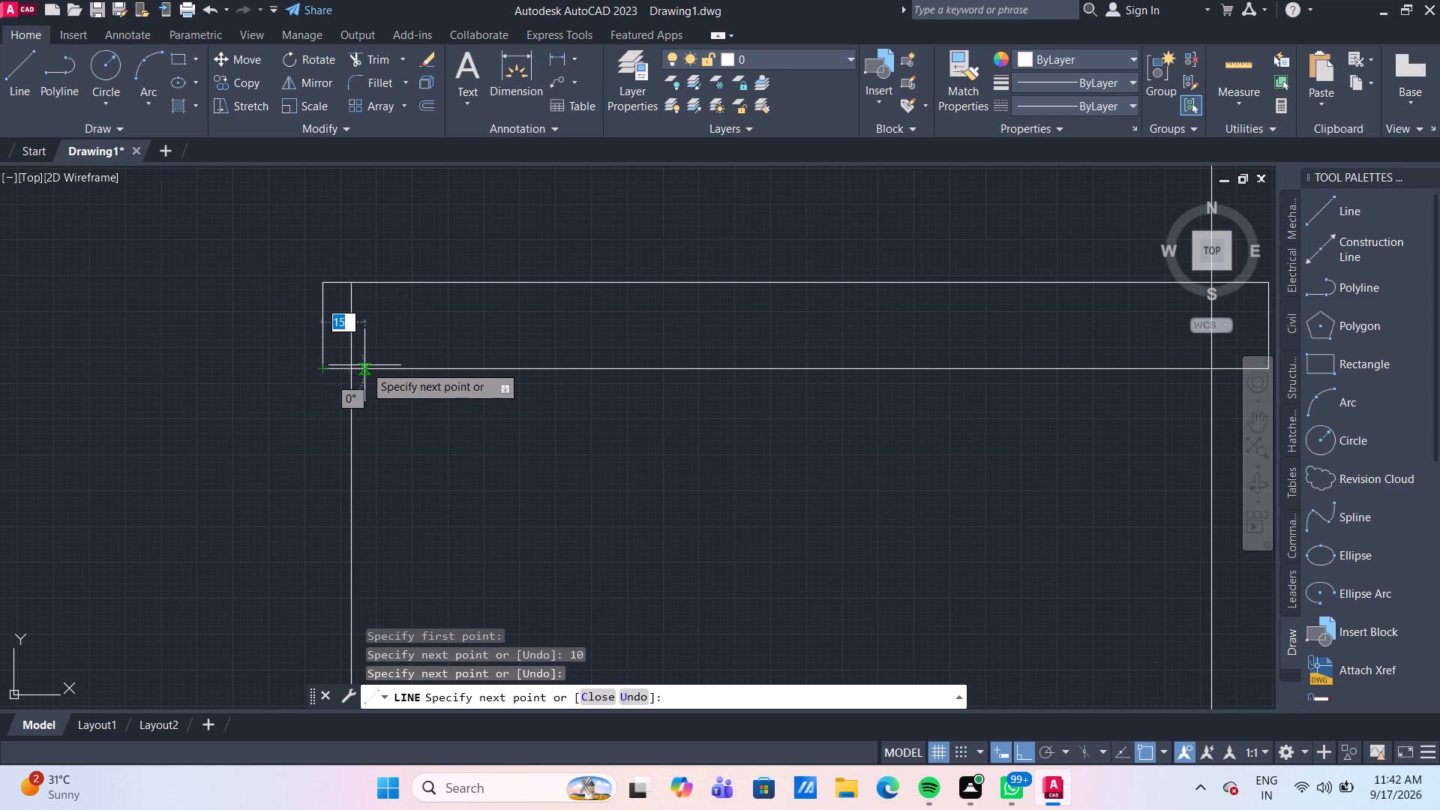
pyautogui.click(349, 370)
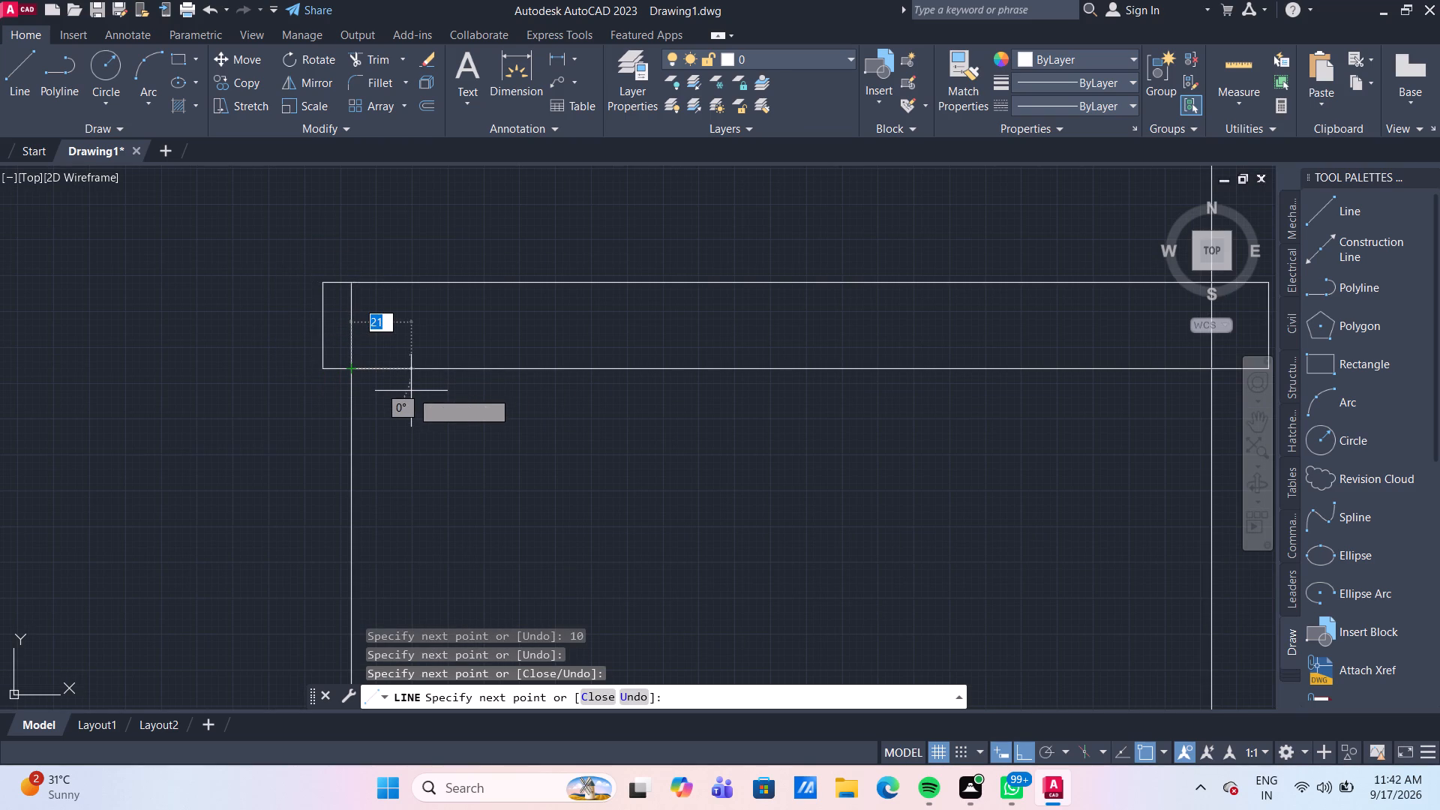
pyautogui.press('Escape')
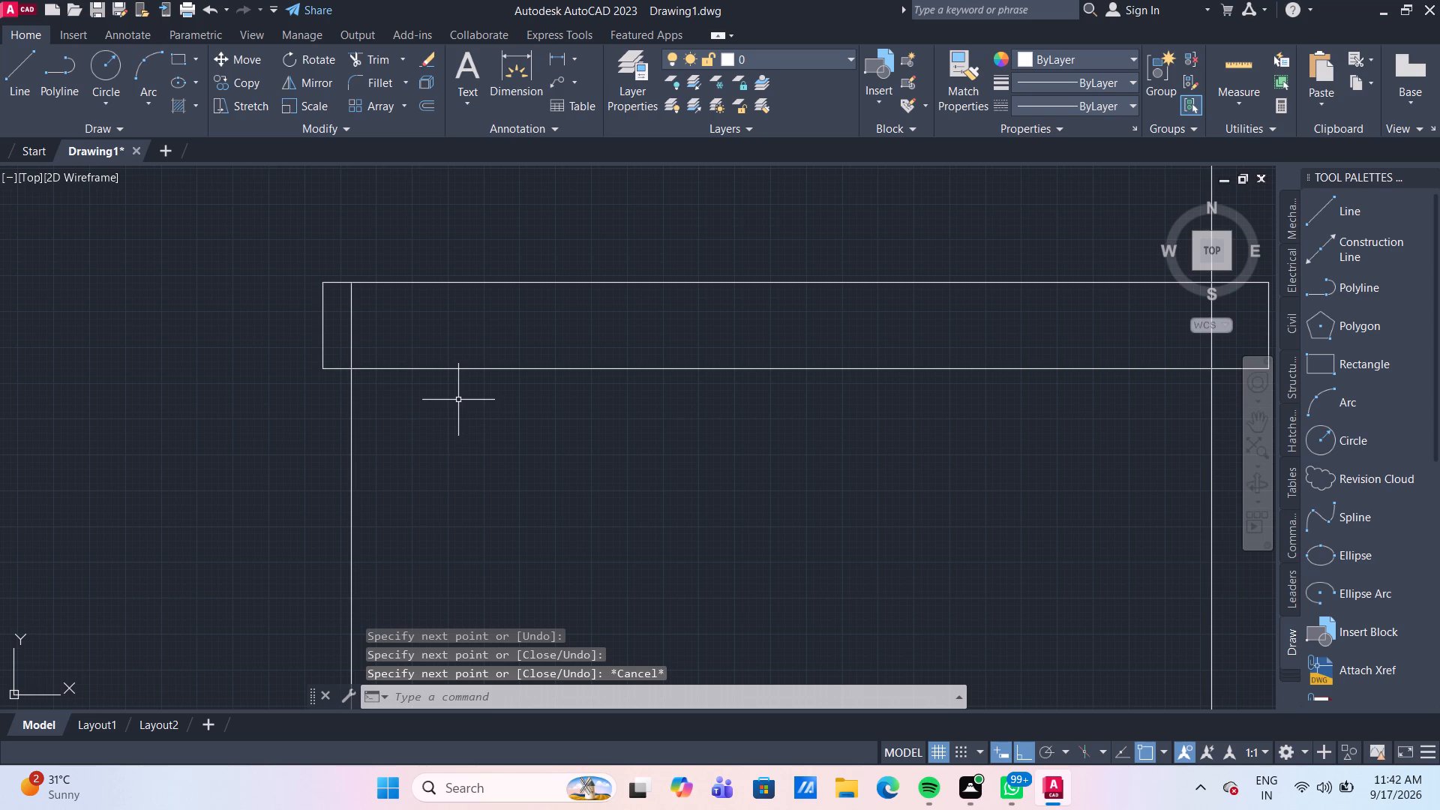
# Trim the left wall line and the inner vertical where they cross inside the upper rail band.
pyautogui.scroll(1, 443, 372)
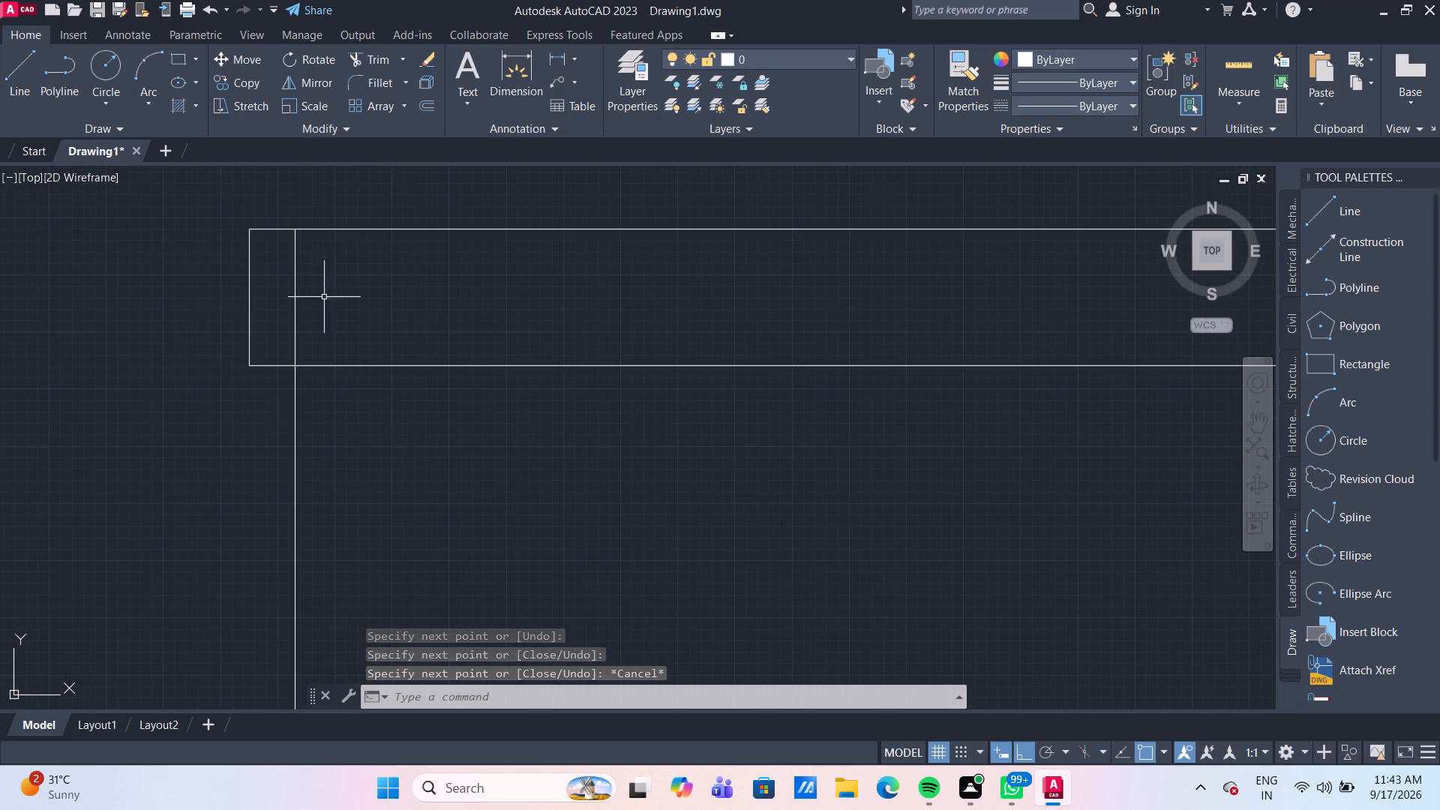
pyautogui.write('TR')
pyautogui.press('Return')
pyautogui.moveTo(266, 296); pyautogui.dragTo(273, 296)
pyautogui.scroll(-2, 914, 302)
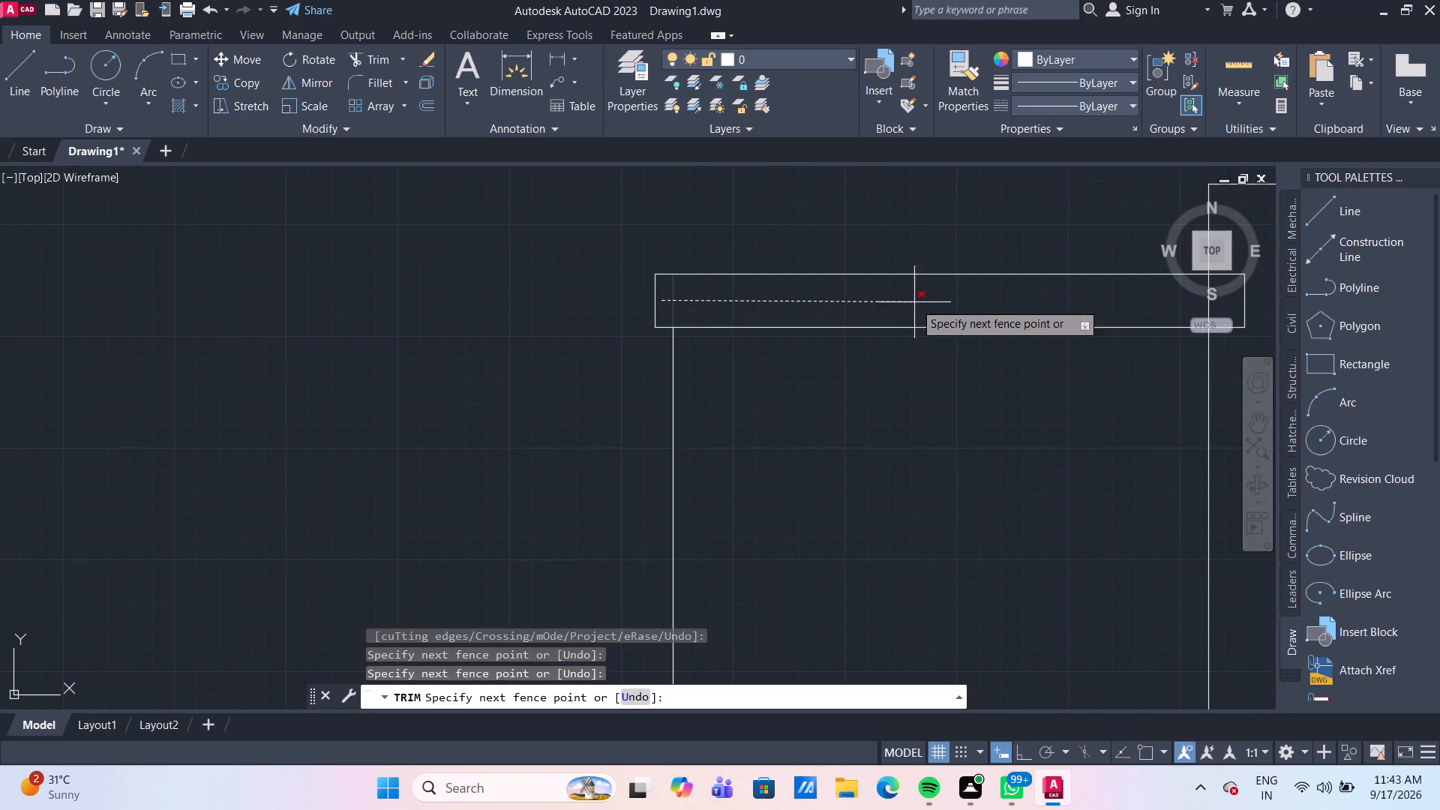
pyautogui.moveTo(929, 301); pyautogui.dragTo(420, 307, button='middle')
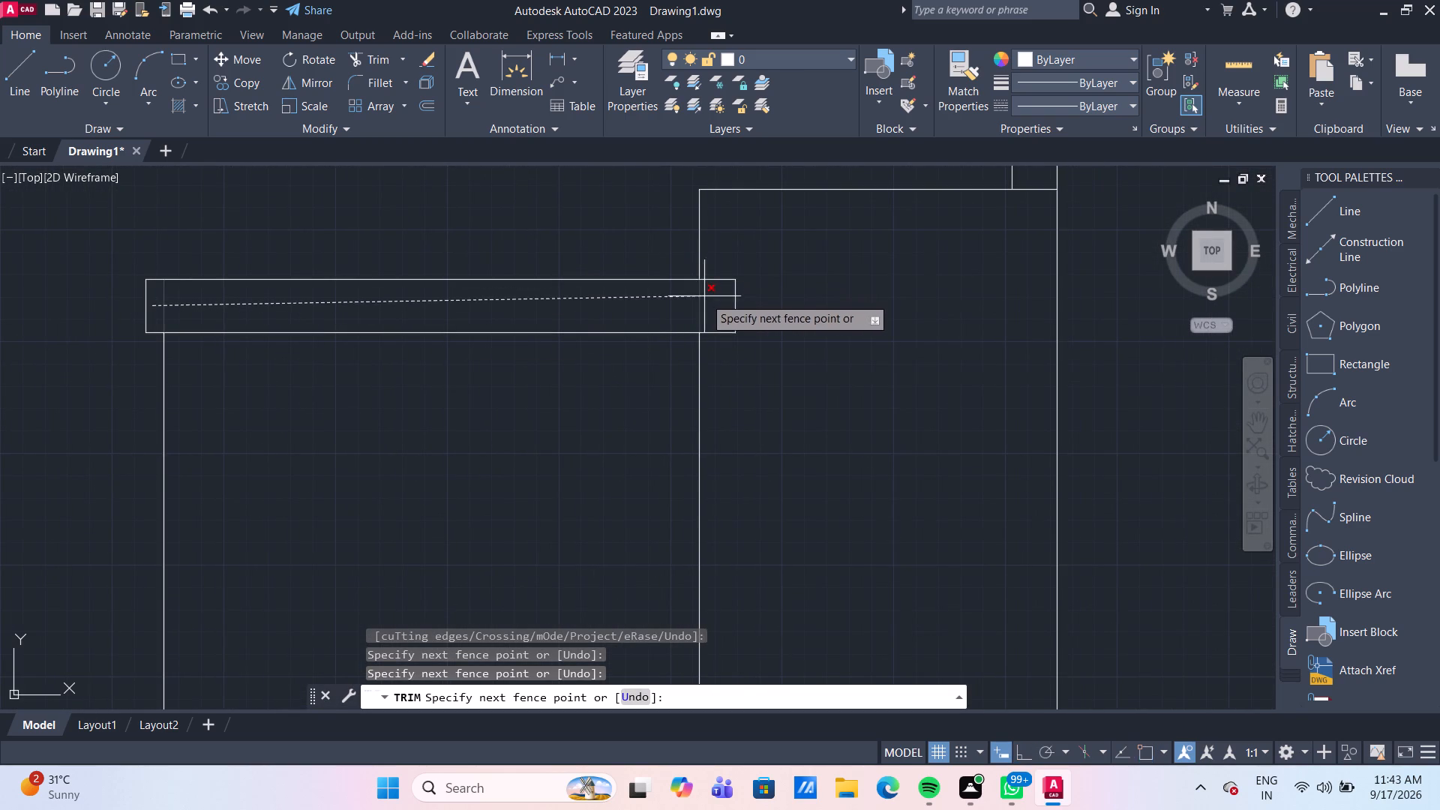
pyautogui.click(705, 301)
pyautogui.press('Escape')
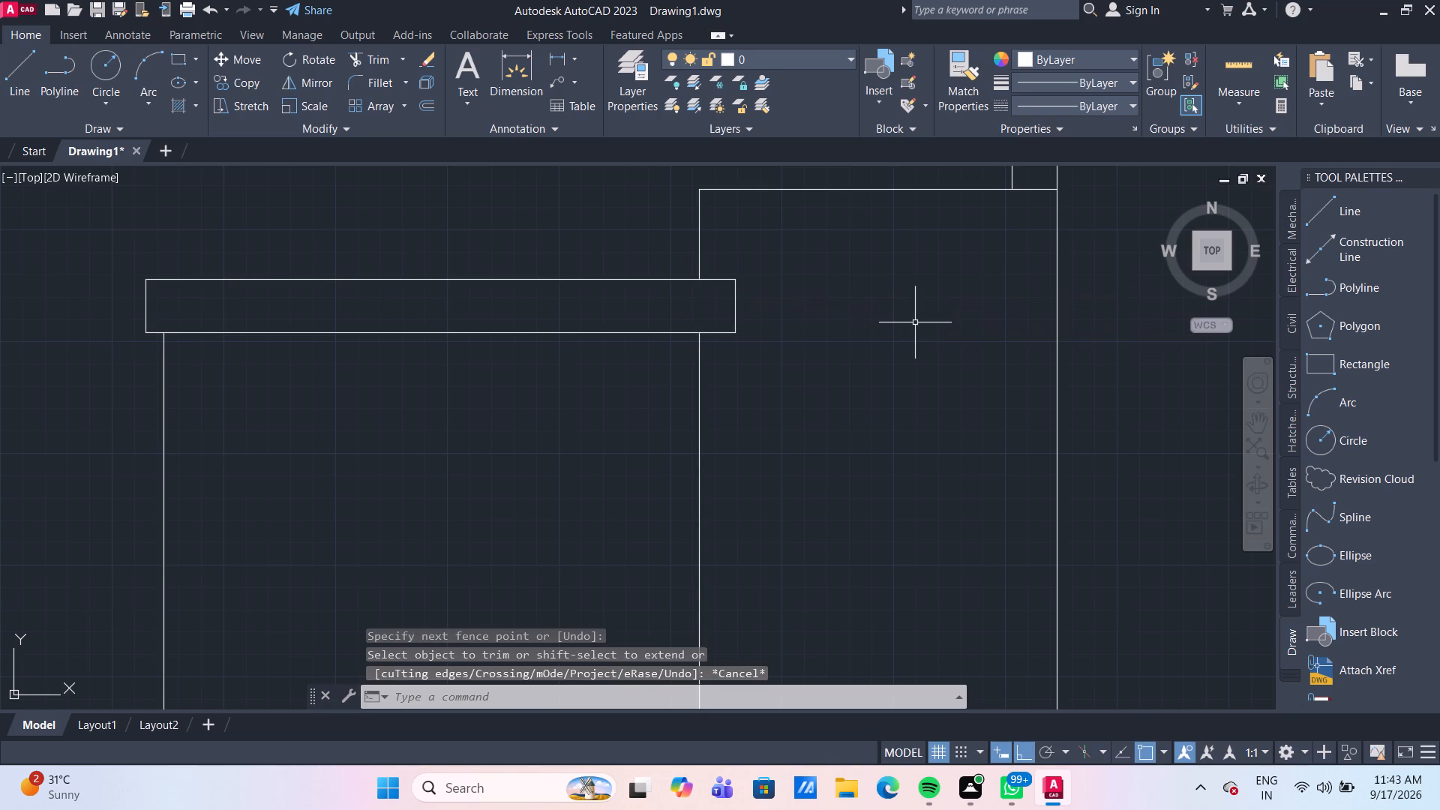
# Draw a line 15 mm right along the middle rail's top from the inner vertical, and down to the rail's lower line.
pyautogui.scroll(-3, 915, 322)
pyautogui.moveTo(901, 344); pyautogui.dragTo(759, 341, button='middle')
pyautogui.scroll(-1, 856, 345)
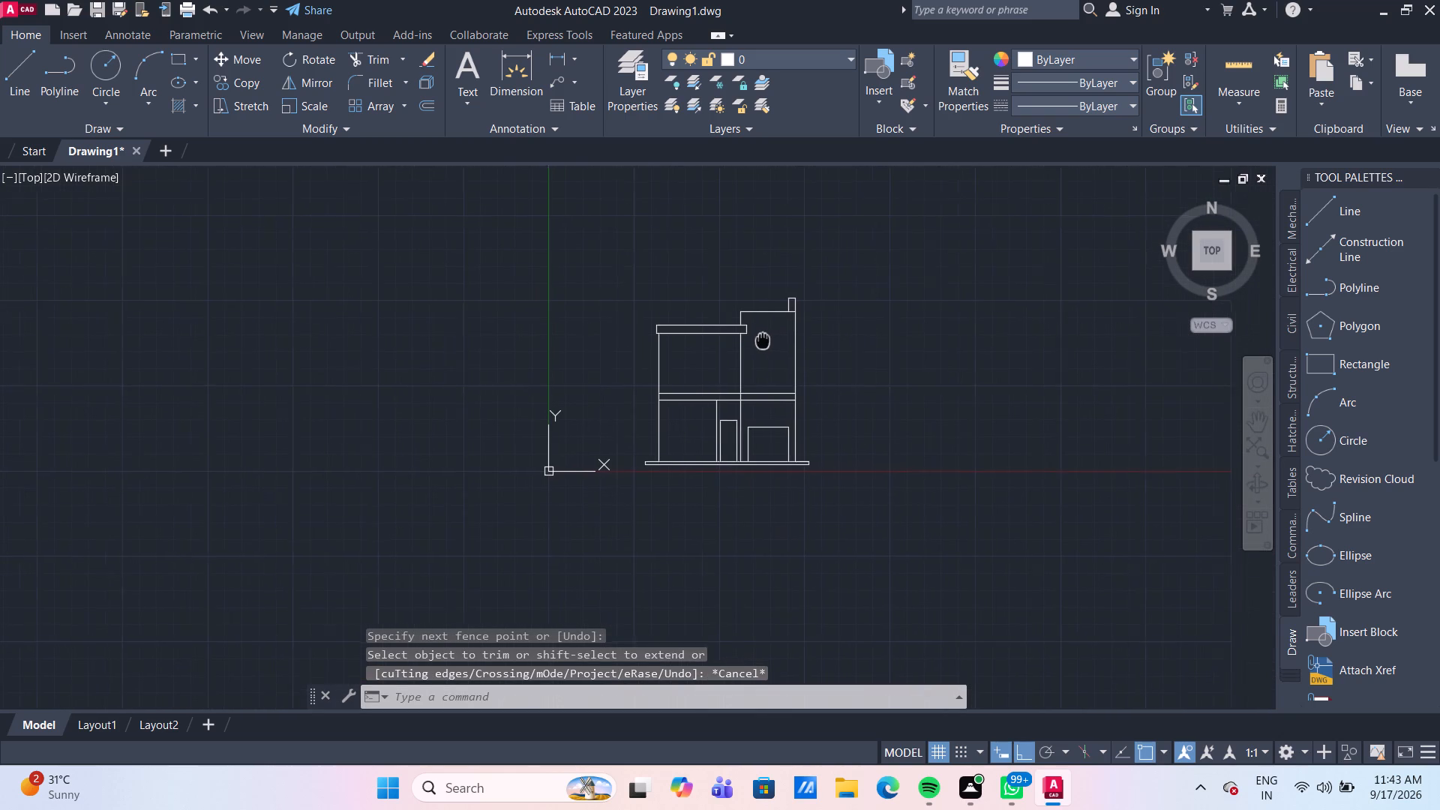
pyautogui.moveTo(759, 341); pyautogui.dragTo(748, 343, button='middle')
pyautogui.scroll(2, 732, 385)
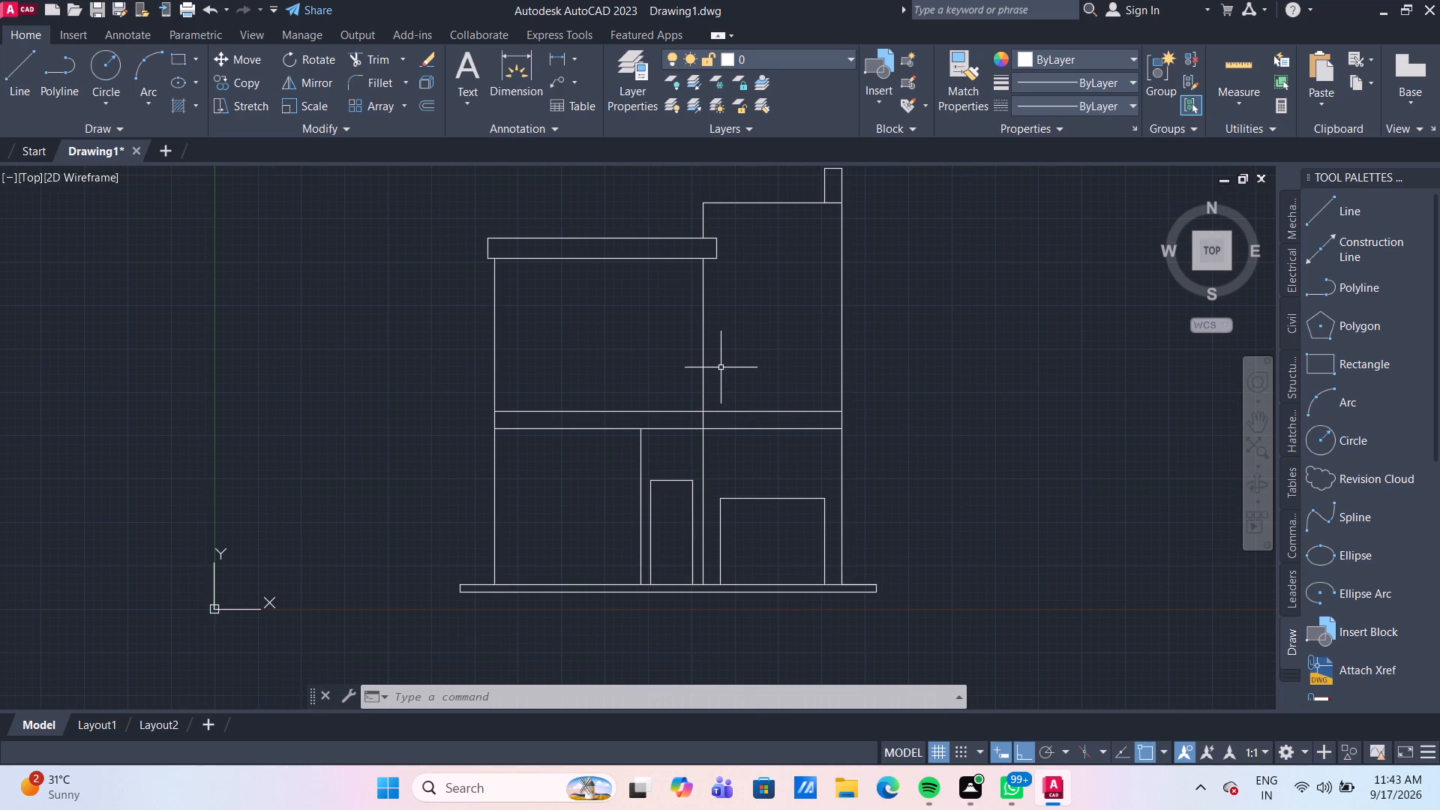
pyautogui.scroll(2, 735, 382)
pyautogui.moveTo(739, 390); pyautogui.dragTo(724, 349, button='middle')
pyautogui.scroll(-1, 724, 349)
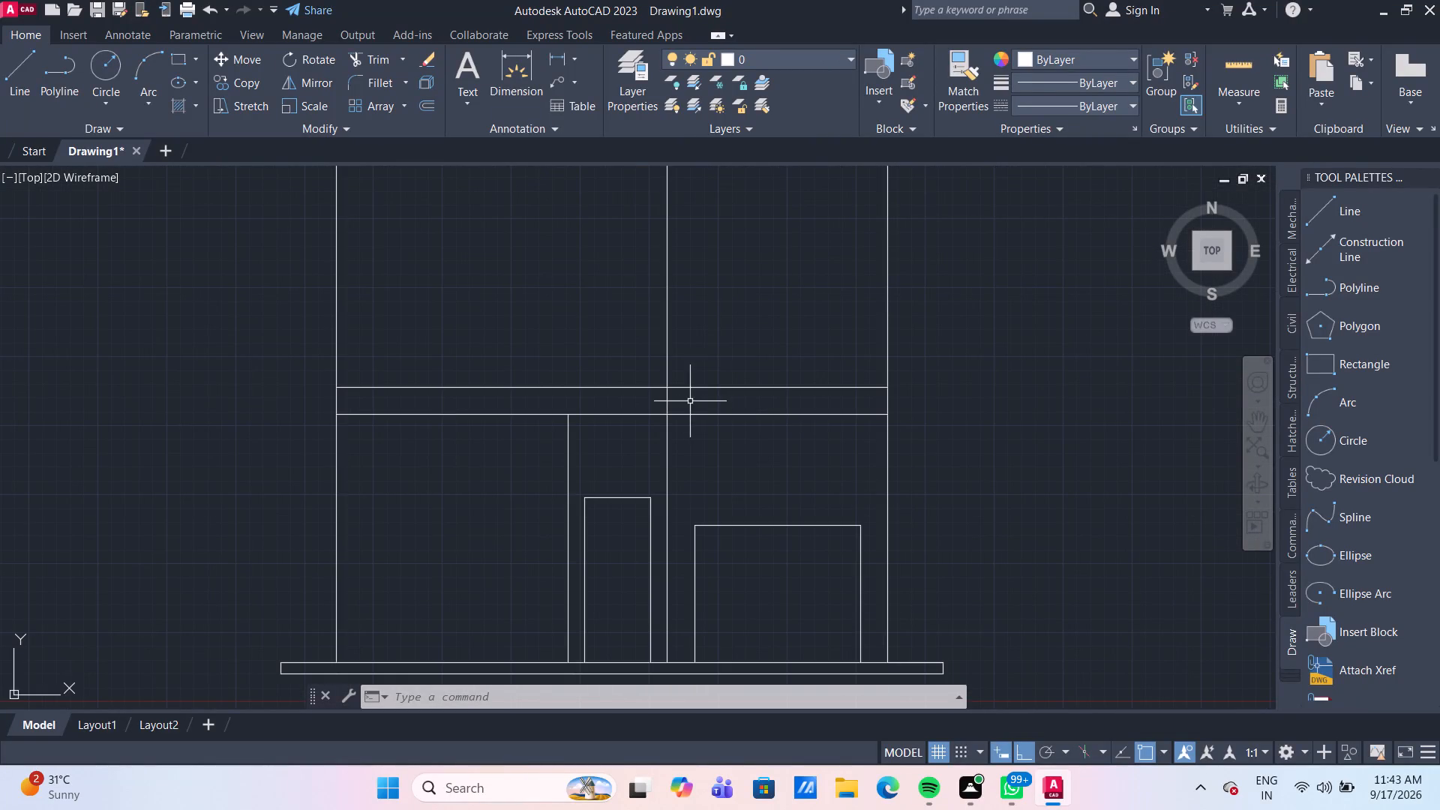
pyautogui.click(15, 88)
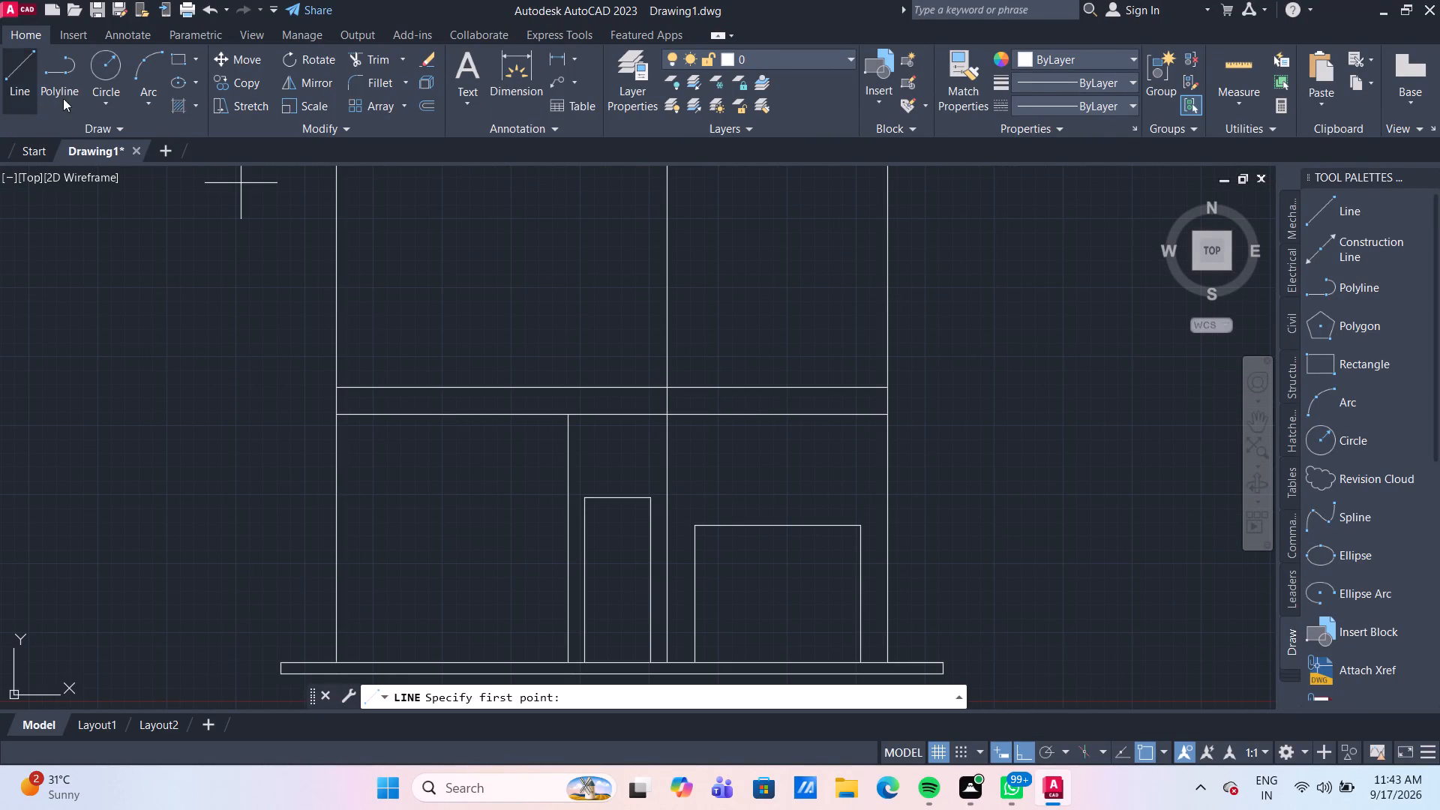
pyautogui.scroll(-3, 597, 233)
pyautogui.scroll(3, 625, 289)
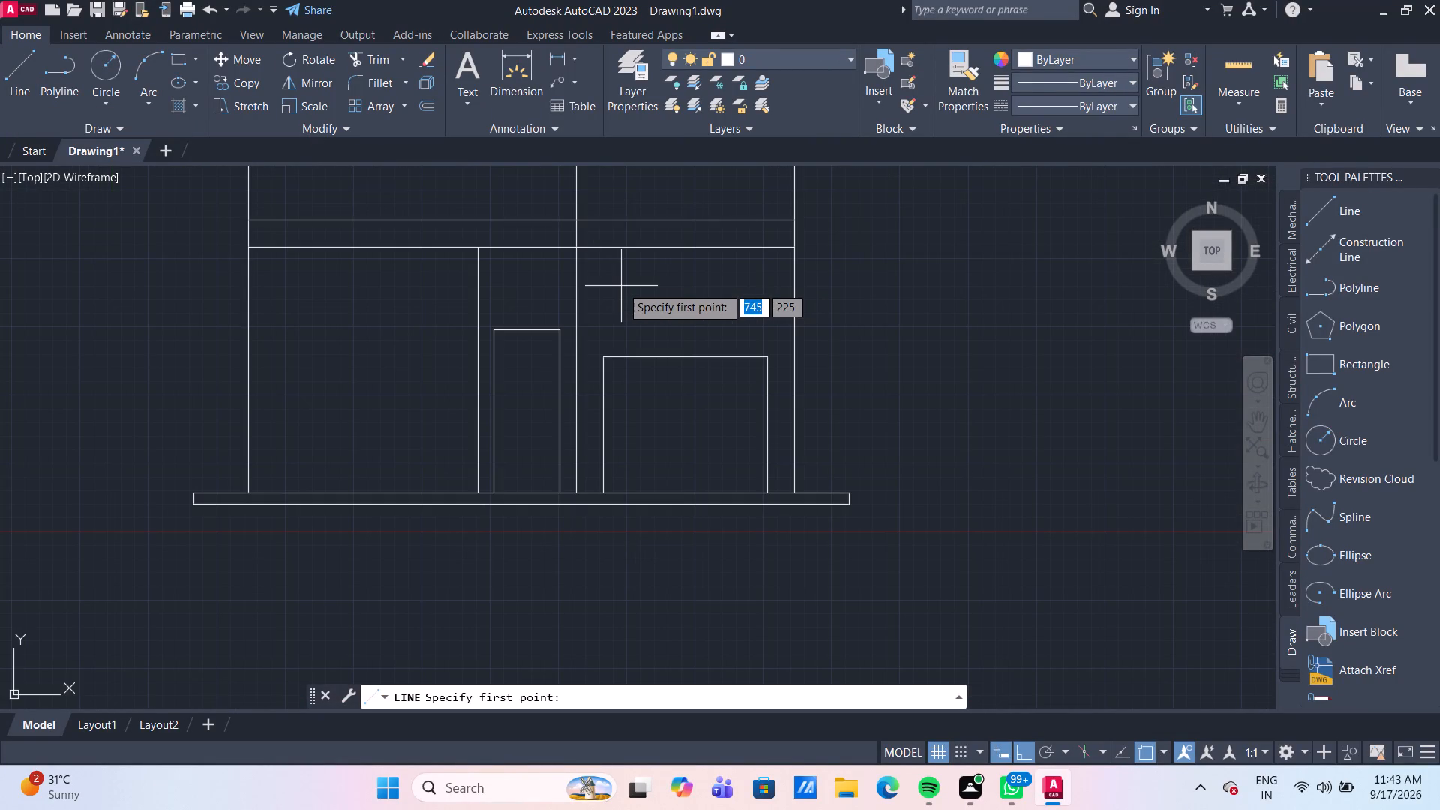
pyautogui.moveTo(614, 277); pyautogui.dragTo(610, 291, button='middle')
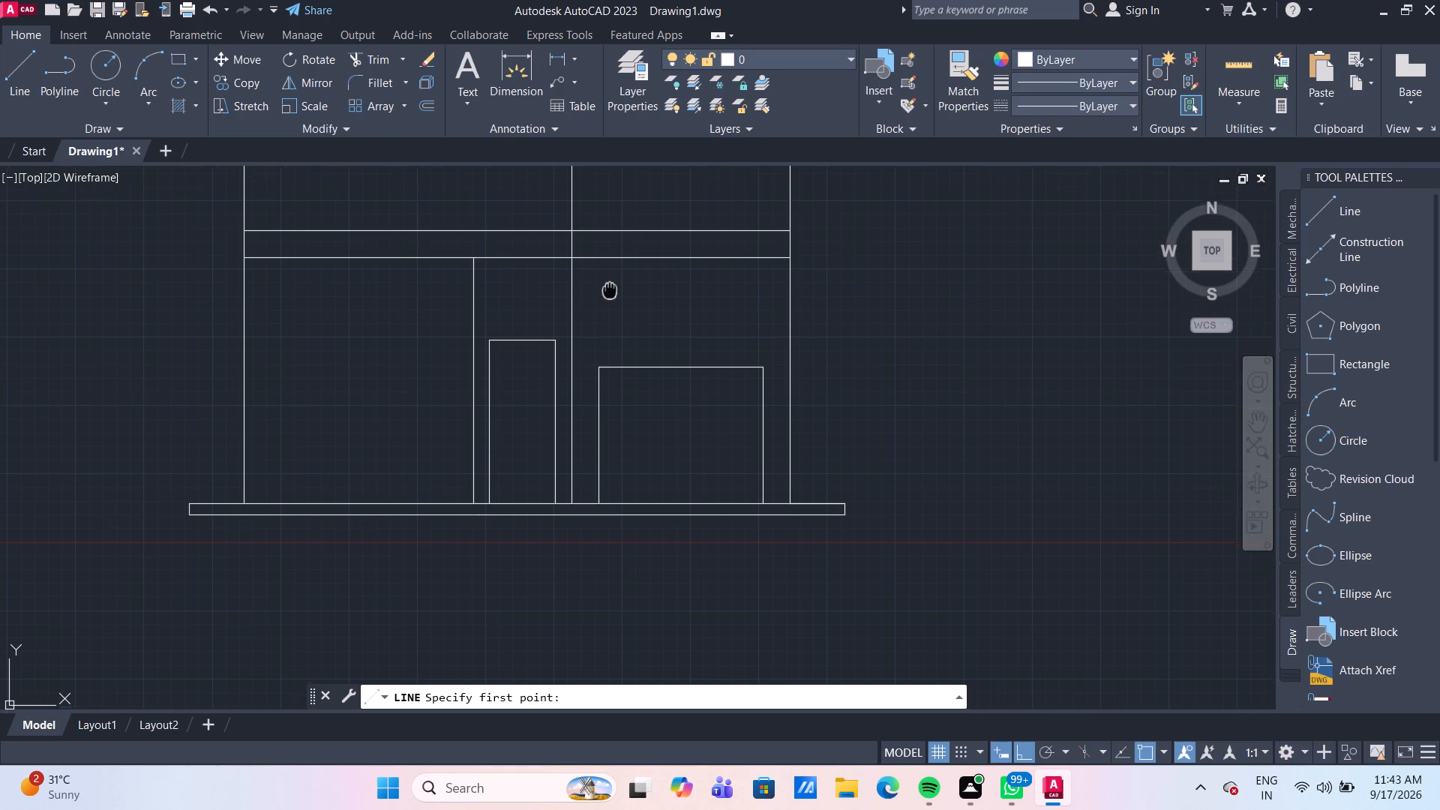
pyautogui.moveTo(610, 291); pyautogui.dragTo(594, 319, button='middle')
pyautogui.scroll(3, 580, 285)
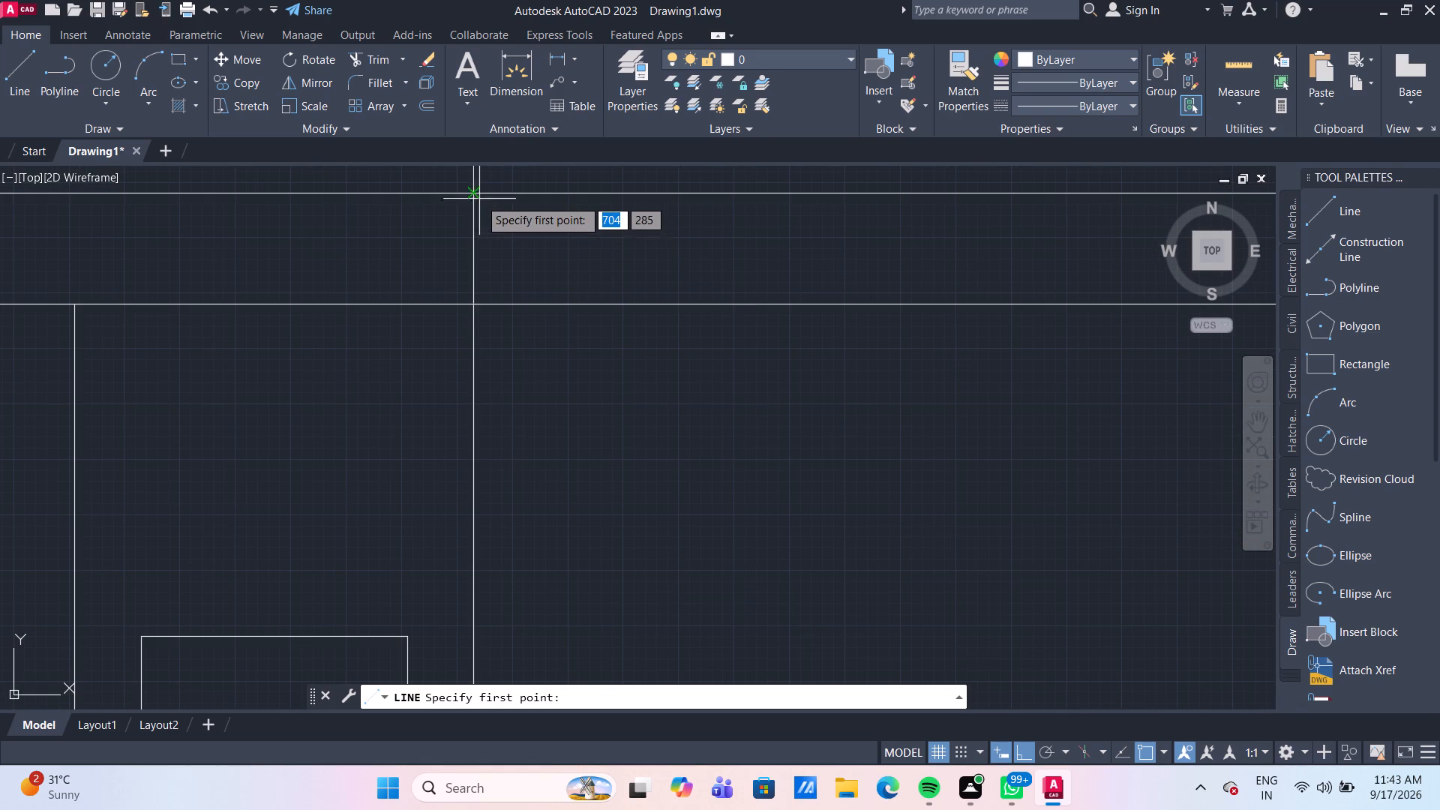
pyautogui.click(478, 196)
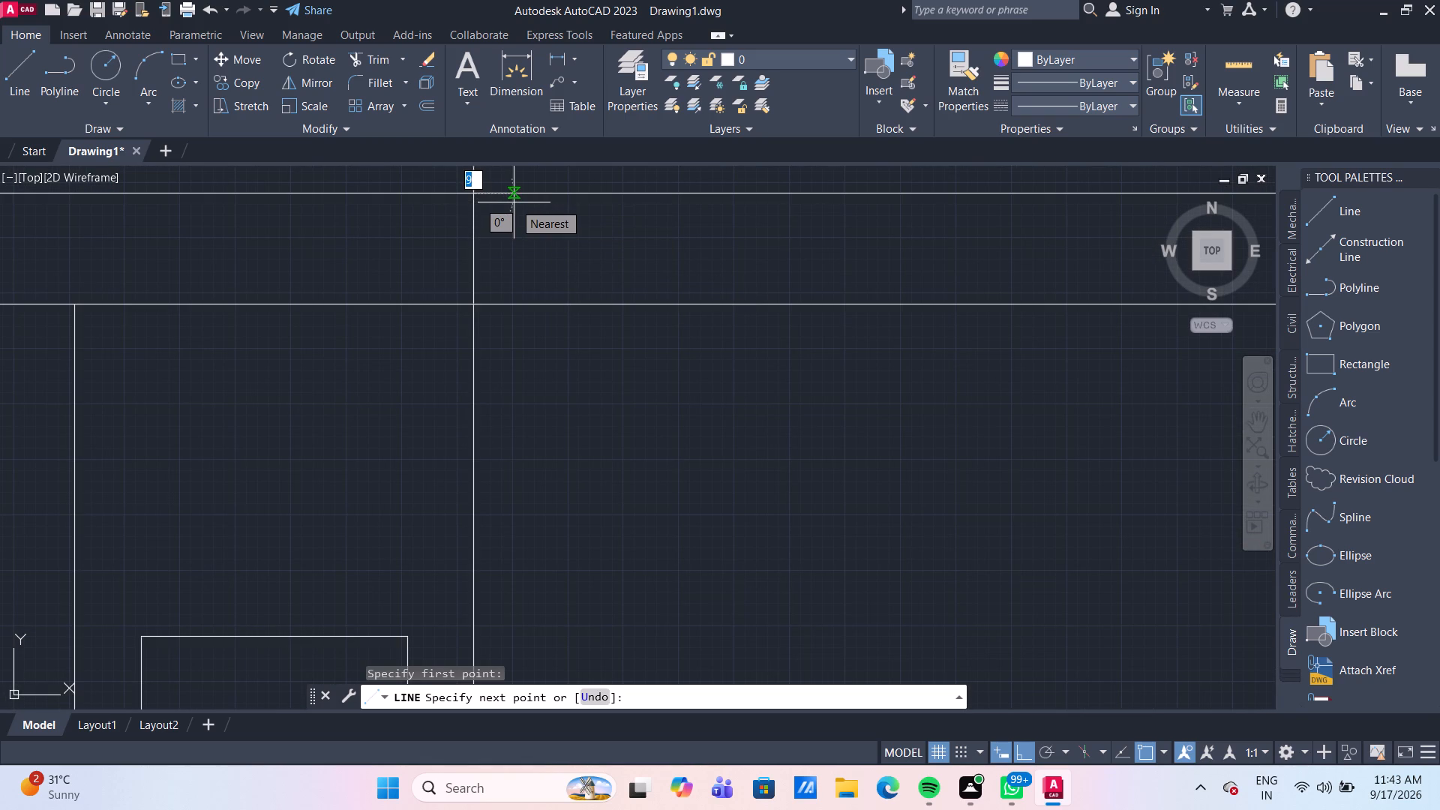
pyautogui.write('10')
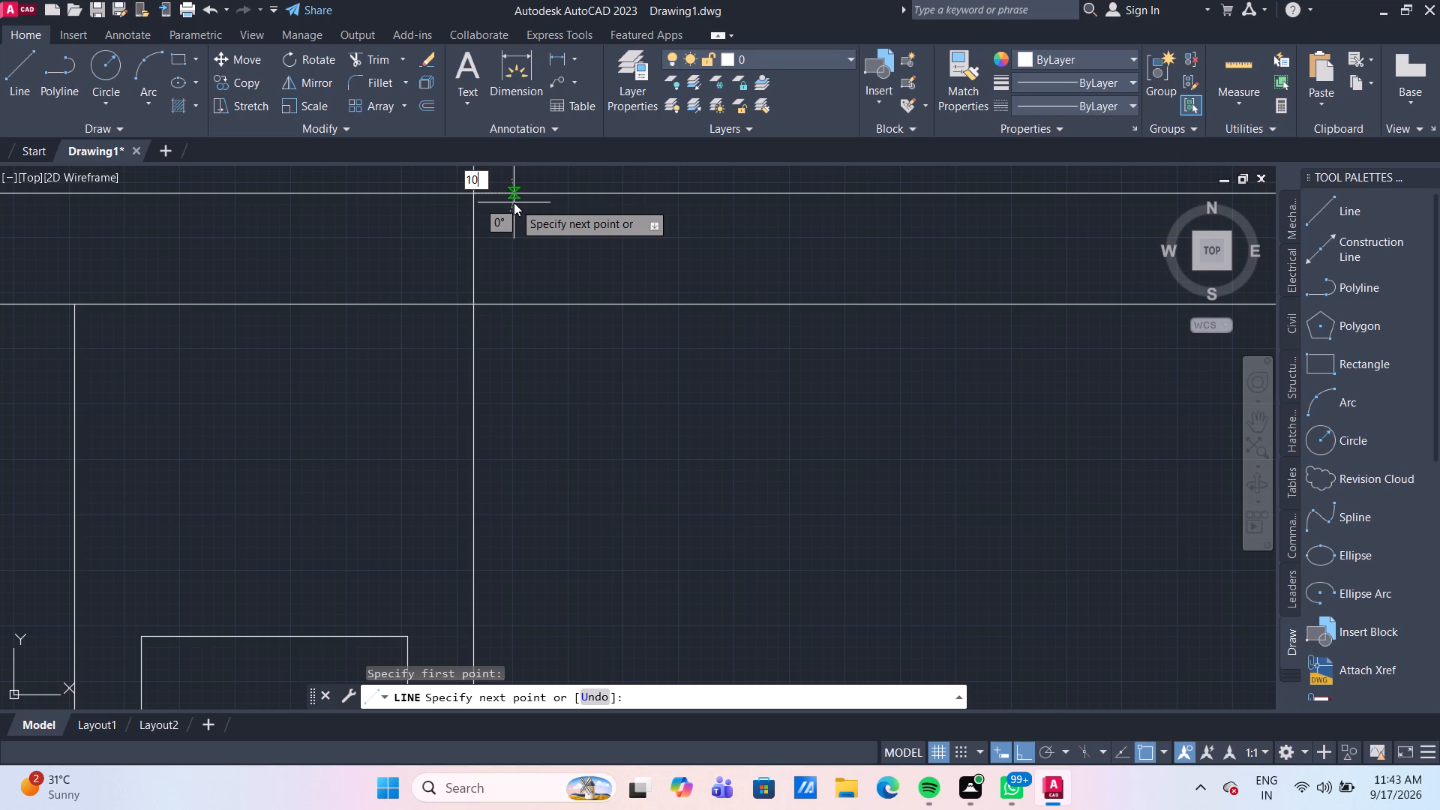
pyautogui.press('BackSpace')
pyautogui.press('5')
pyautogui.press('Return')
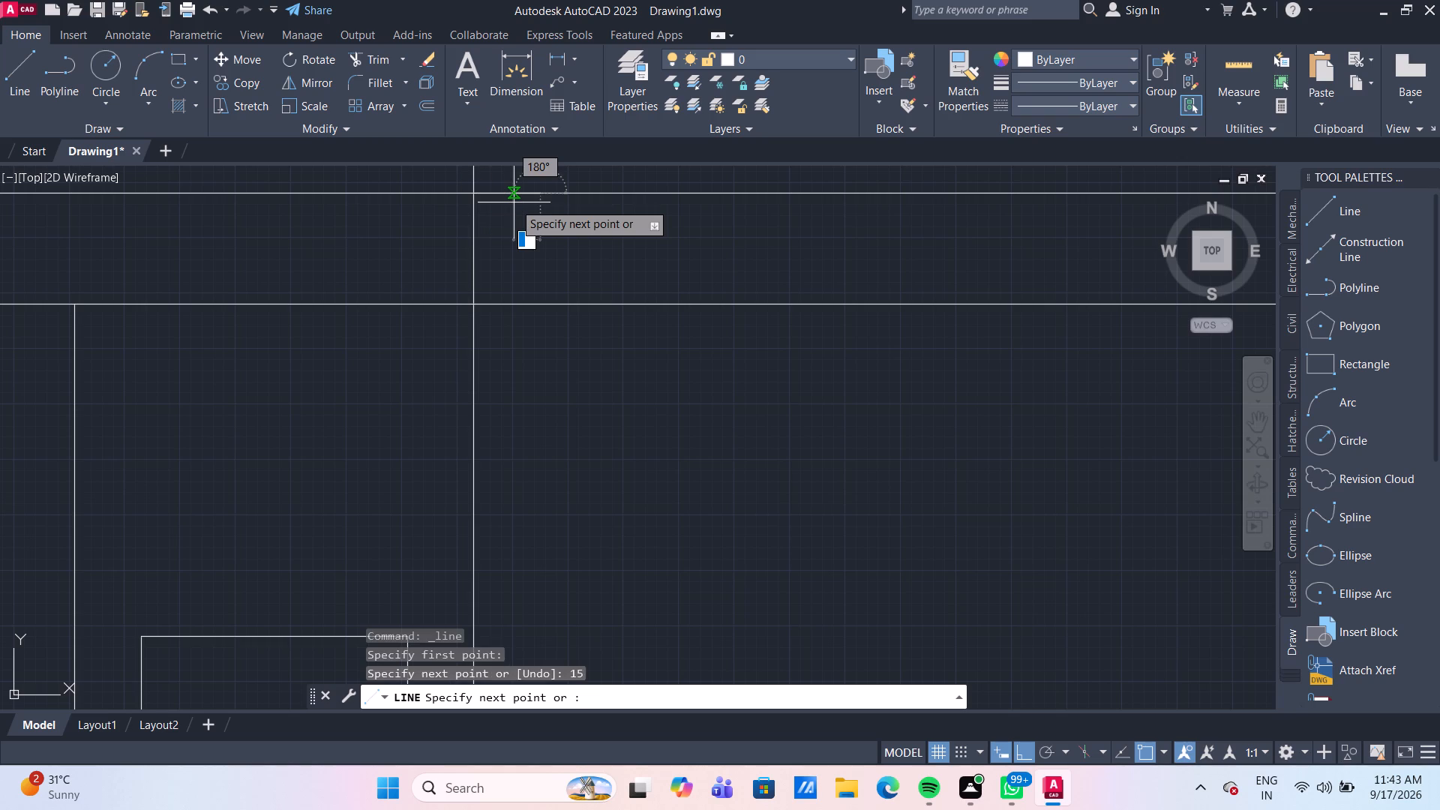
pyautogui.click(538, 306)
pyautogui.press('Escape')
pyautogui.scroll(-1, 600, 337)
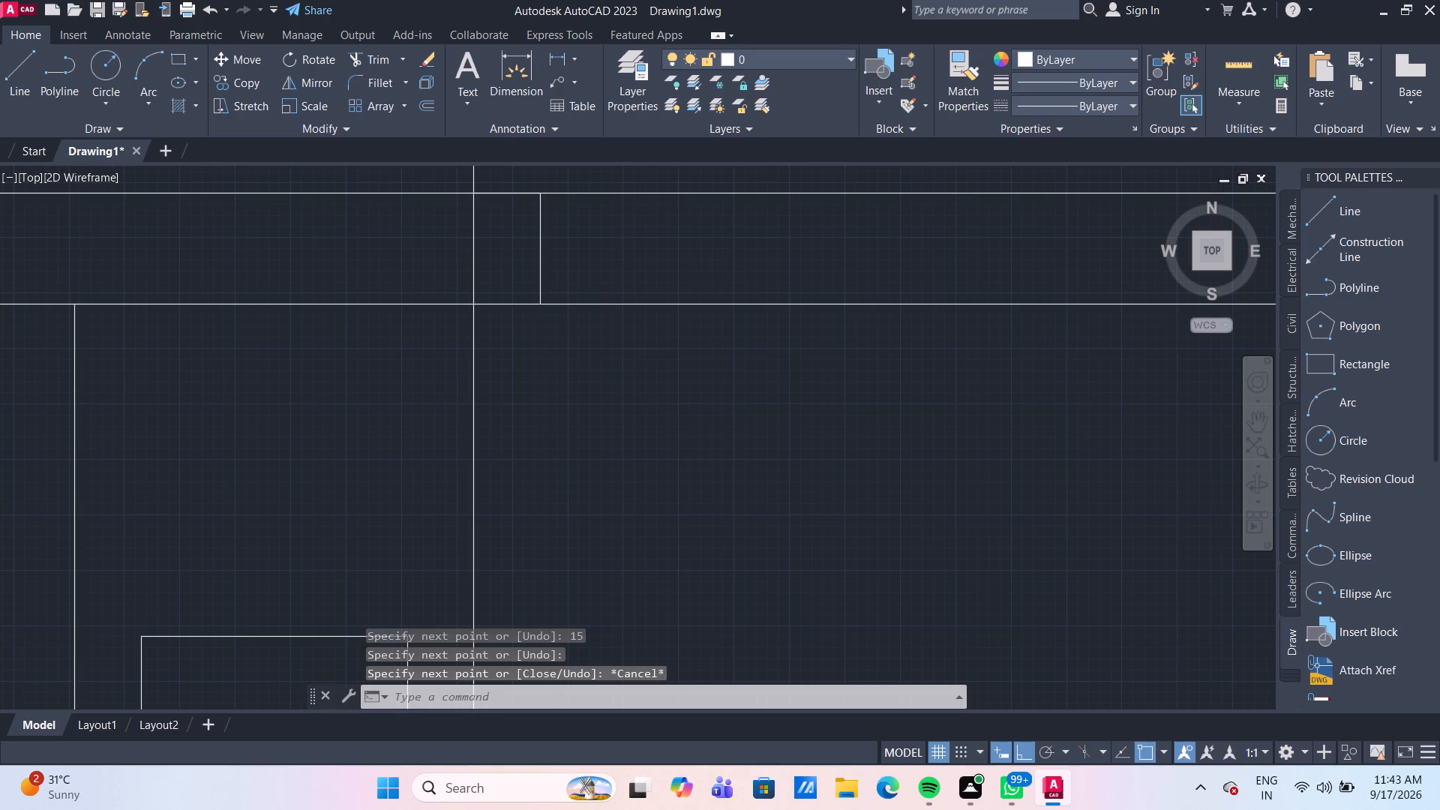
pyautogui.scroll(-2, 600, 337)
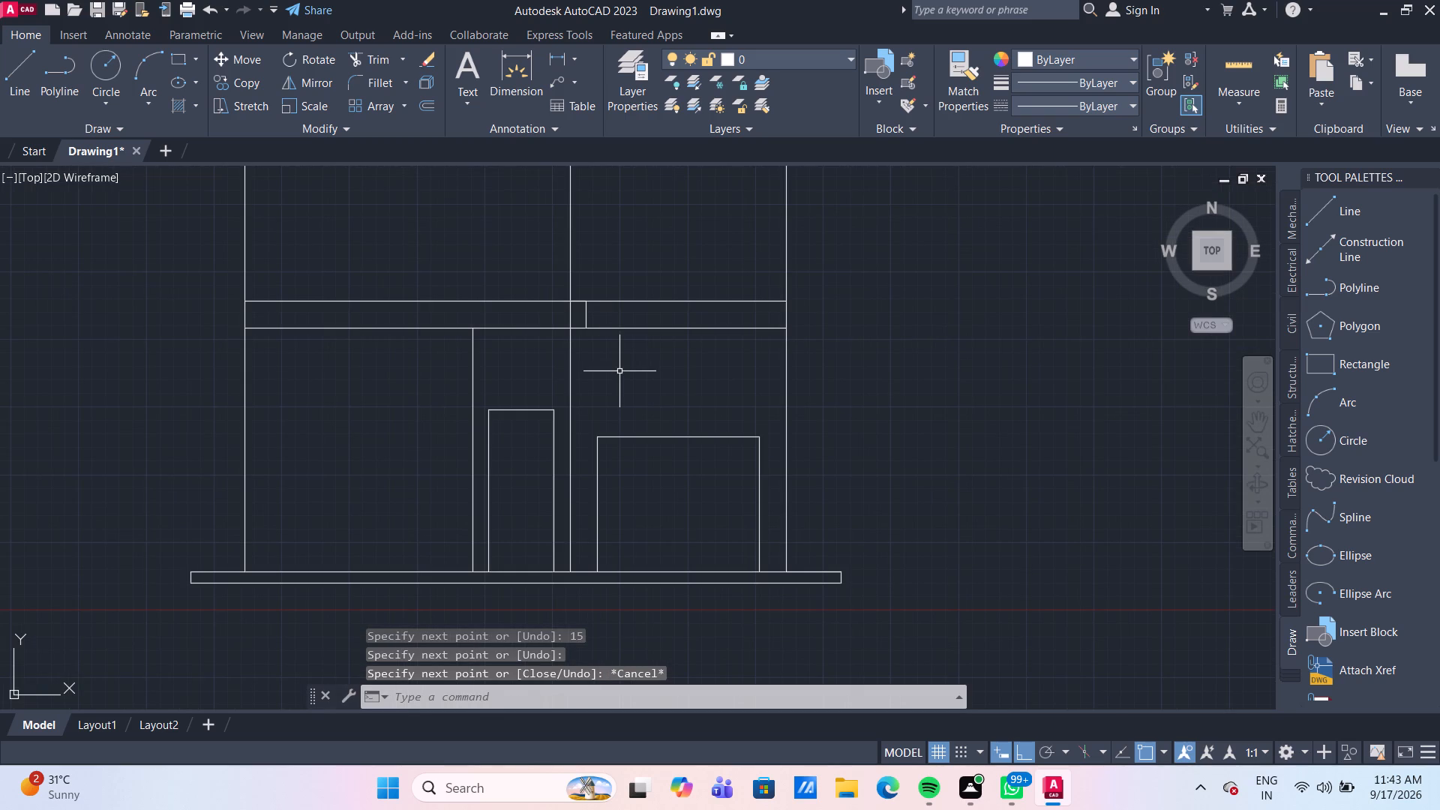
pyautogui.scroll(1, 619, 371)
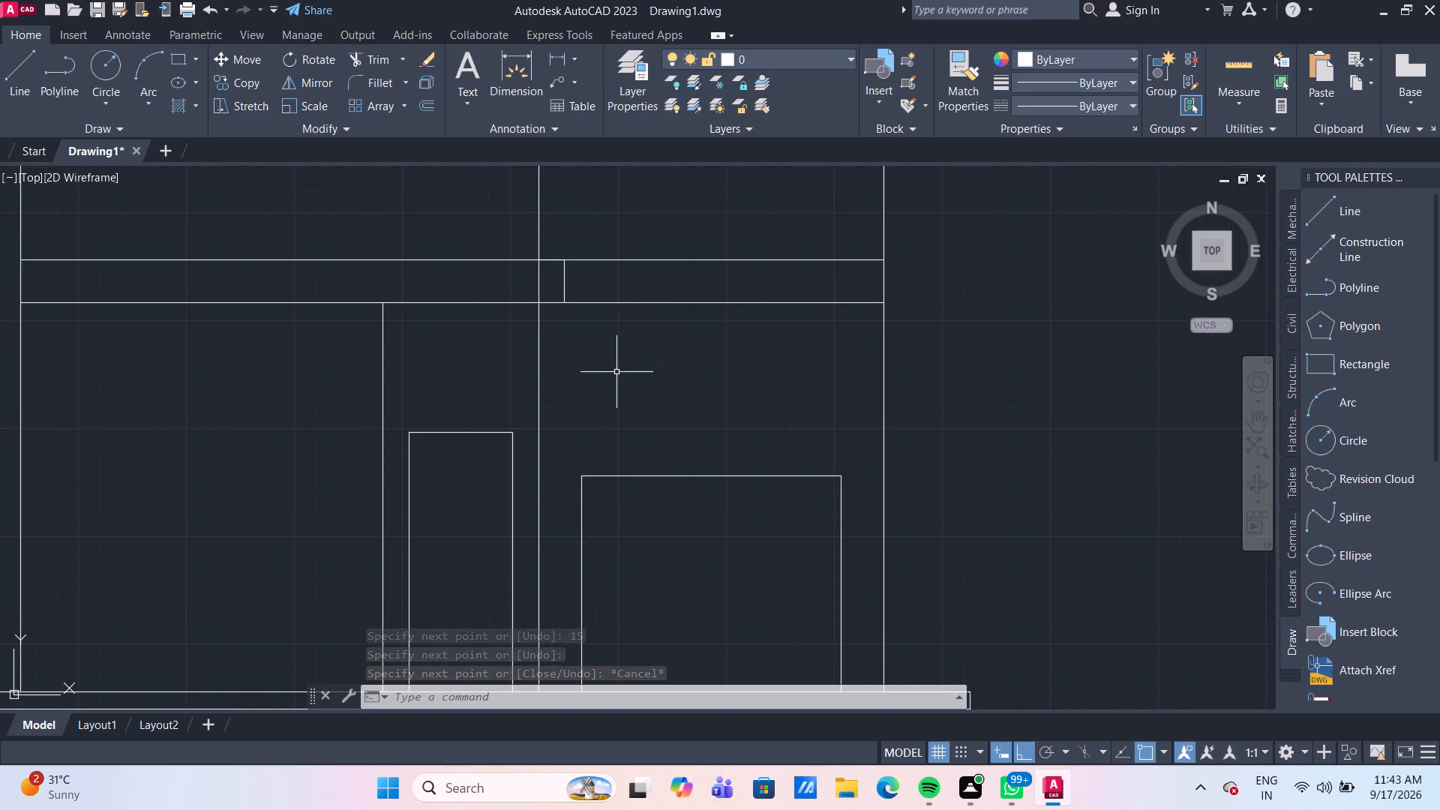
# Trim the inner vertical inside the middle rail band and both rail lines beyond the rail's short overhang end.
pyautogui.write('TR')
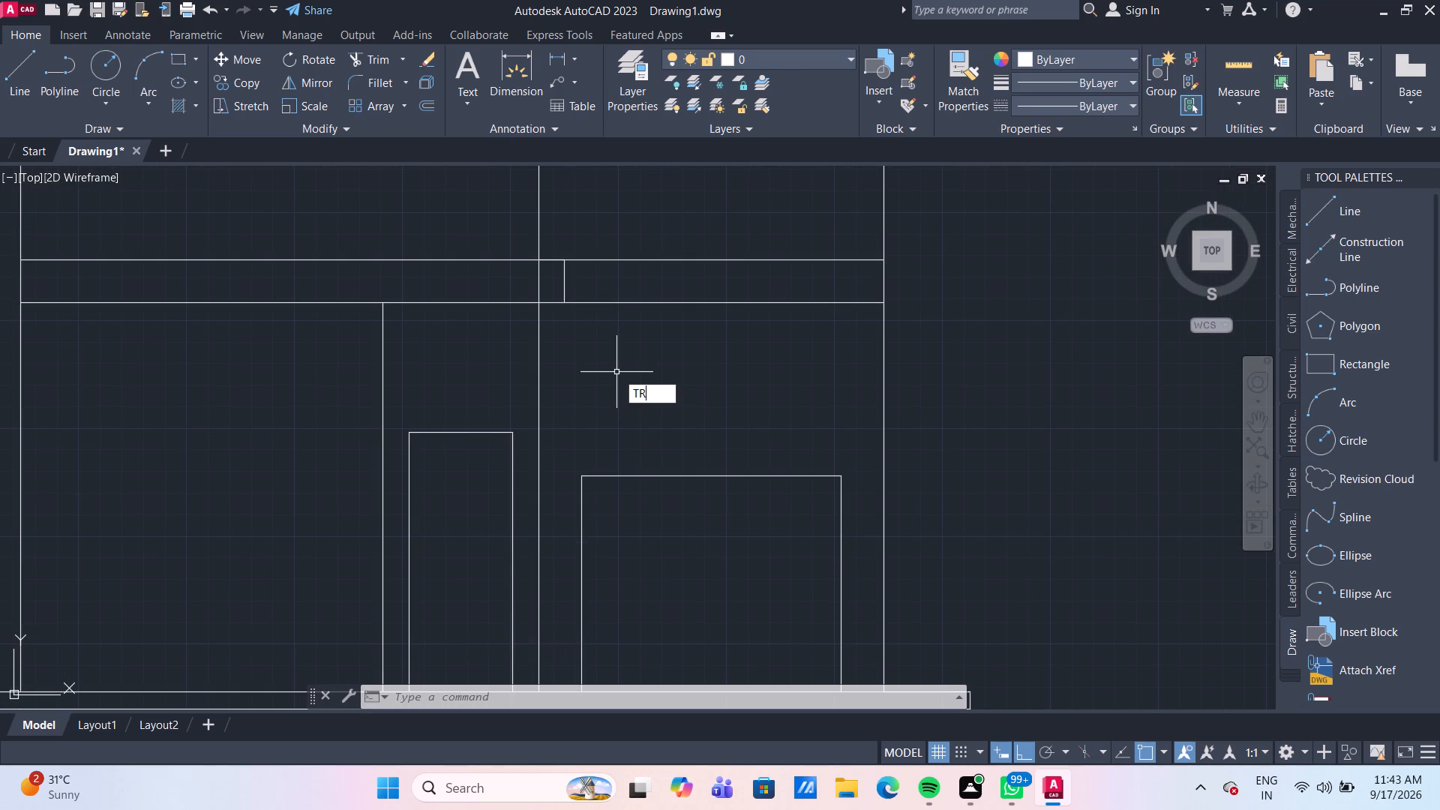
pyautogui.press('Return')
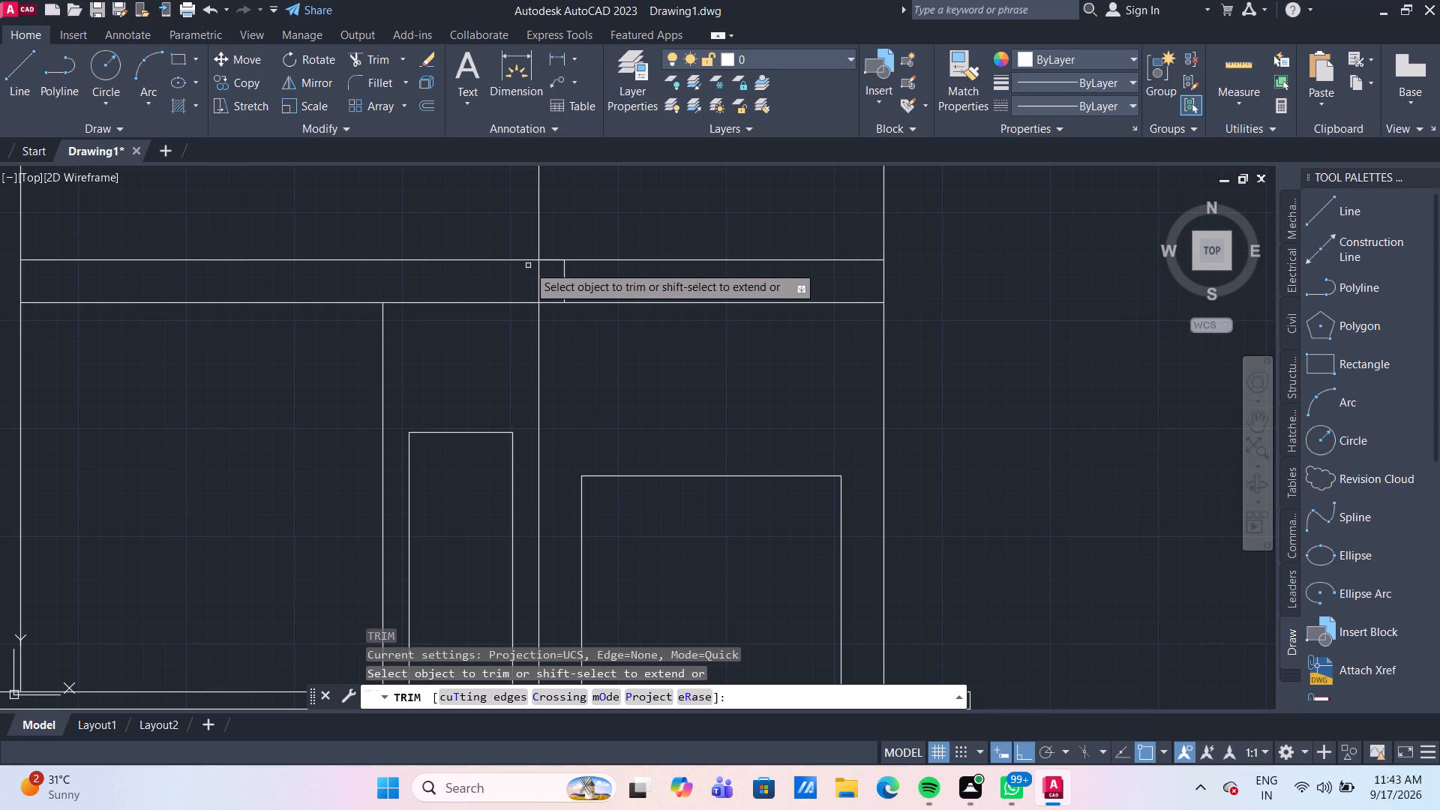
pyautogui.click(538, 275)
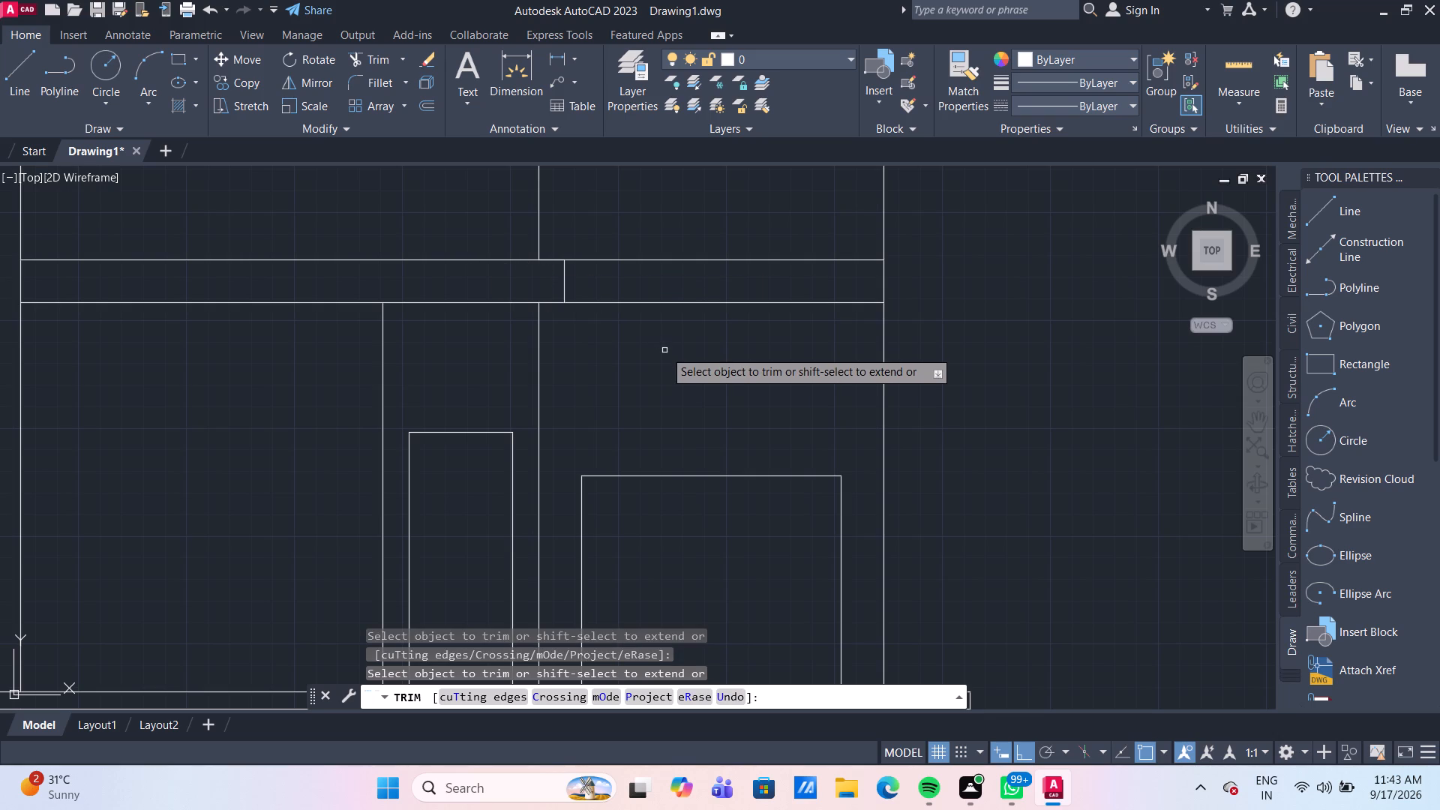
pyautogui.scroll(1, 664, 350)
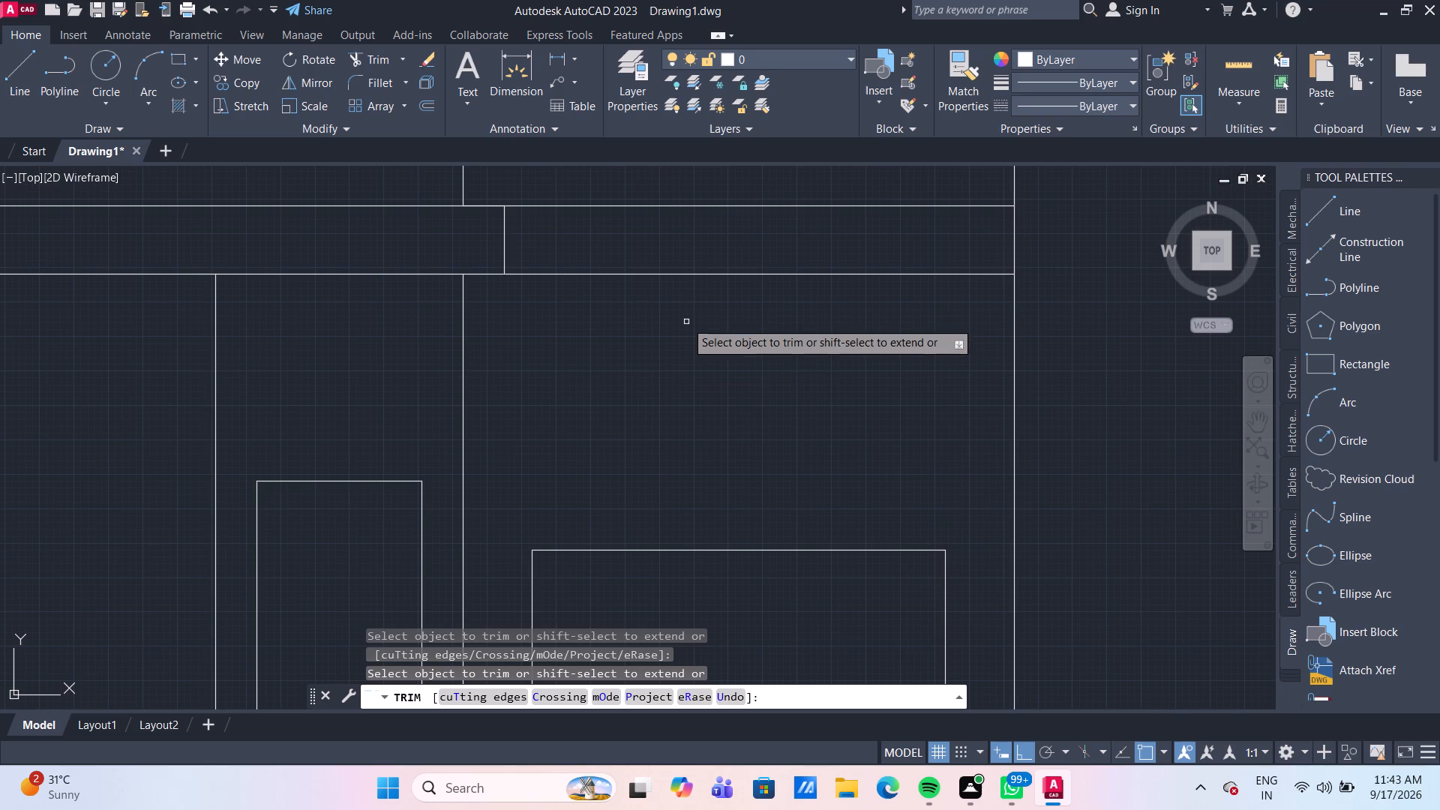
pyautogui.moveTo(685, 308); pyautogui.dragTo(662, 255)
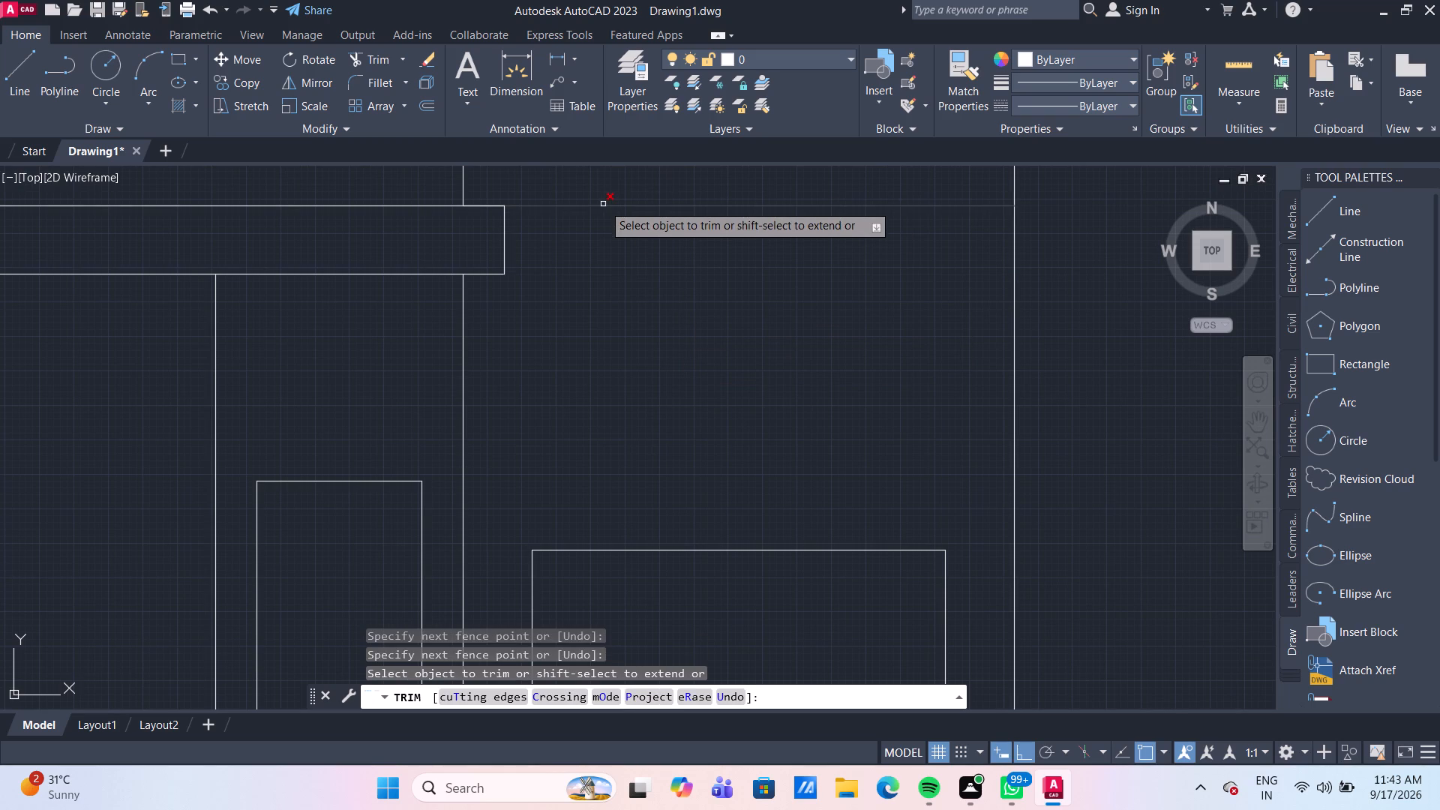
pyautogui.click(603, 204)
pyautogui.scroll(-4, 610, 253)
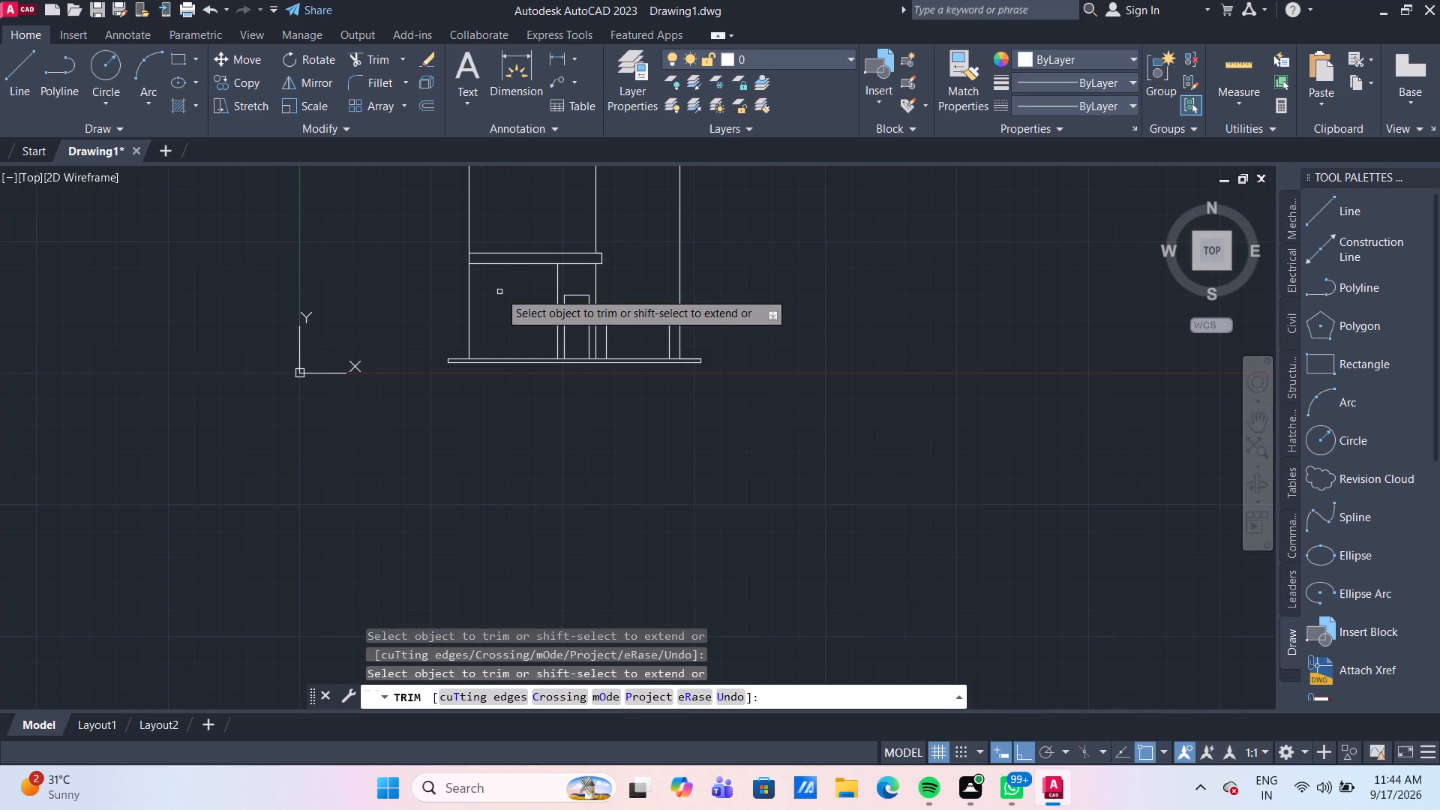
pyautogui.moveTo(622, 249); pyautogui.dragTo(637, 353, button='middle')
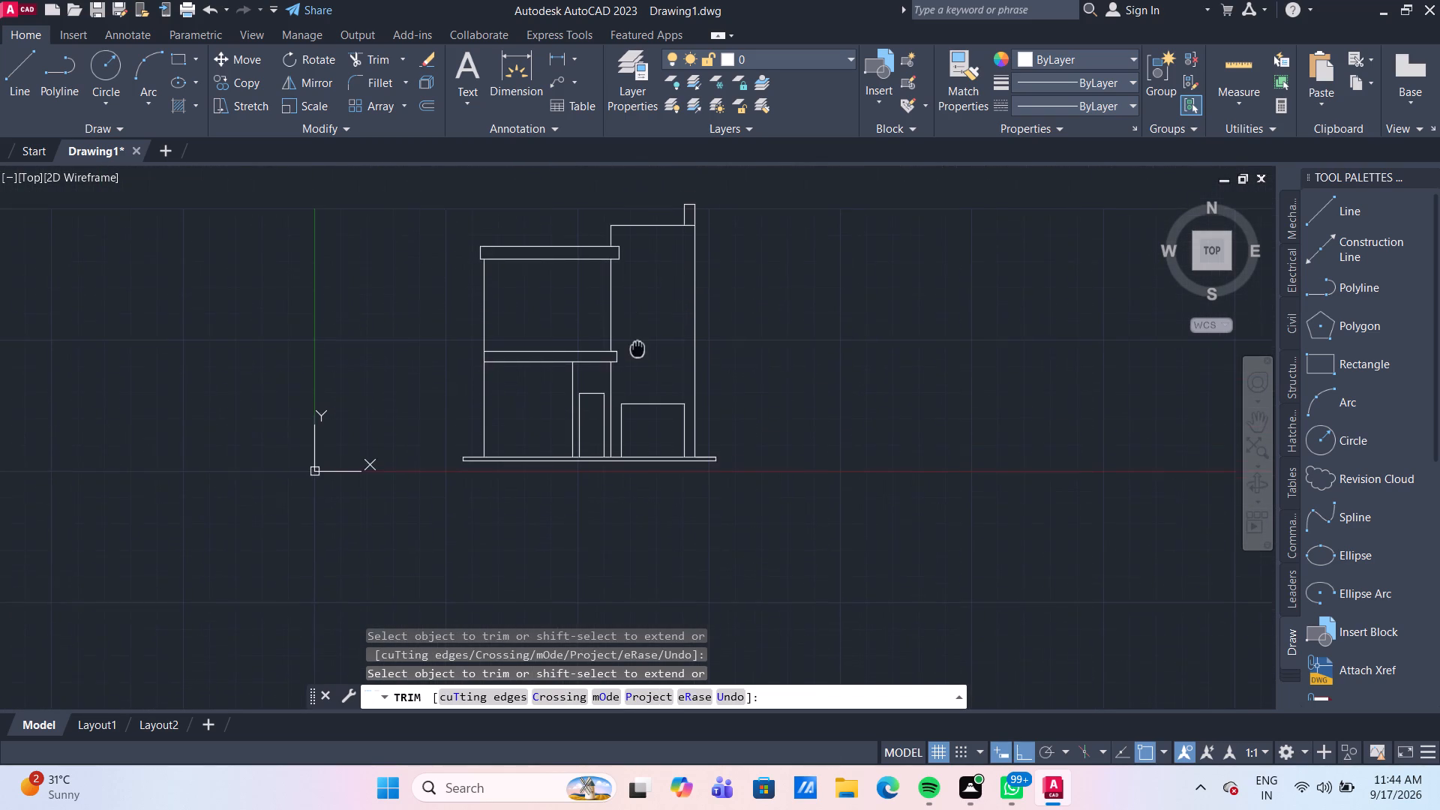
pyautogui.moveTo(637, 353); pyautogui.dragTo(637, 354, button='middle')
pyautogui.scroll(-1, 637, 354)
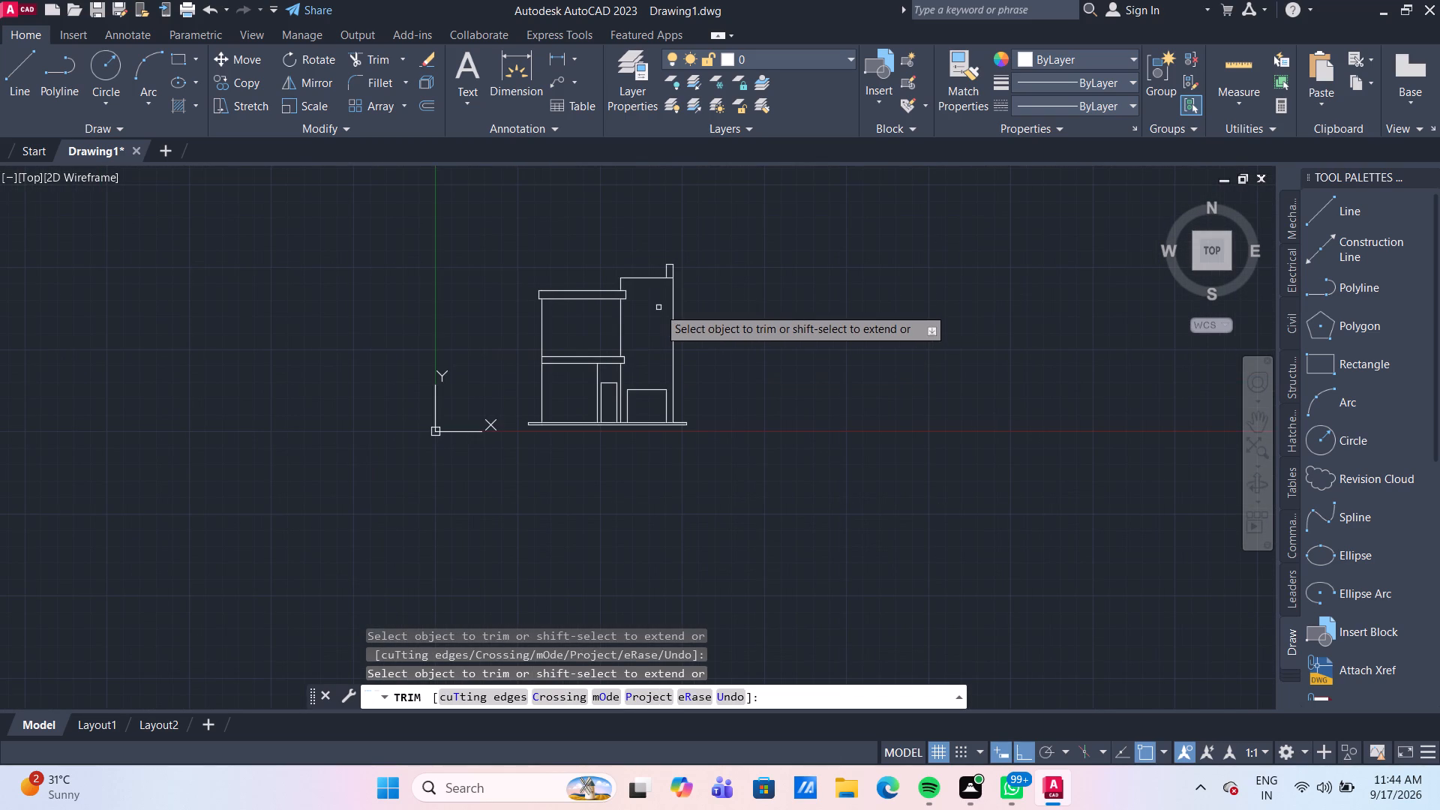
pyautogui.press('Escape')
# Draw a line along the base's top edge between the two verticals flanking the narrow door frame.
pyautogui.scroll(2, 631, 370)
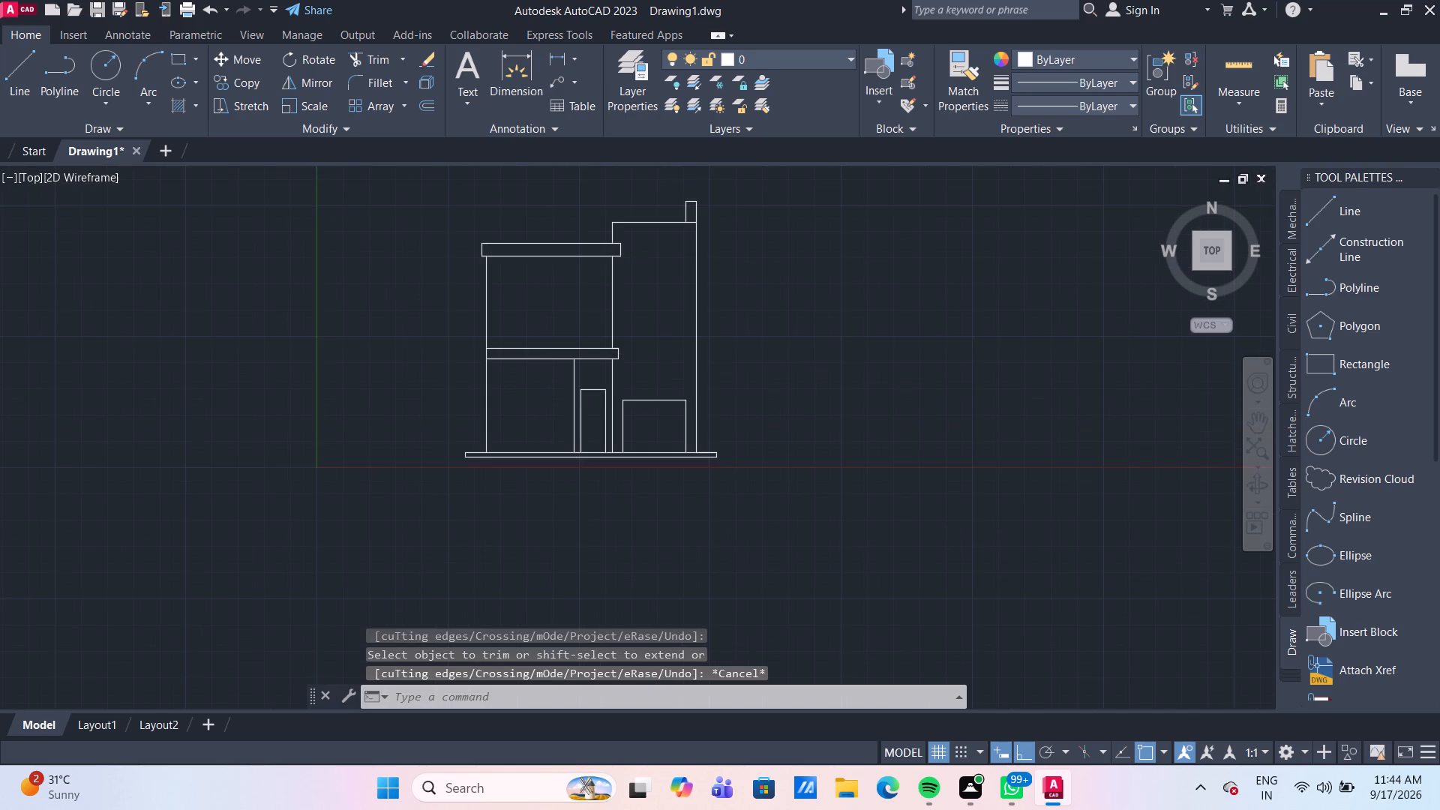
pyautogui.moveTo(631, 370); pyautogui.dragTo(610, 423, button='middle')
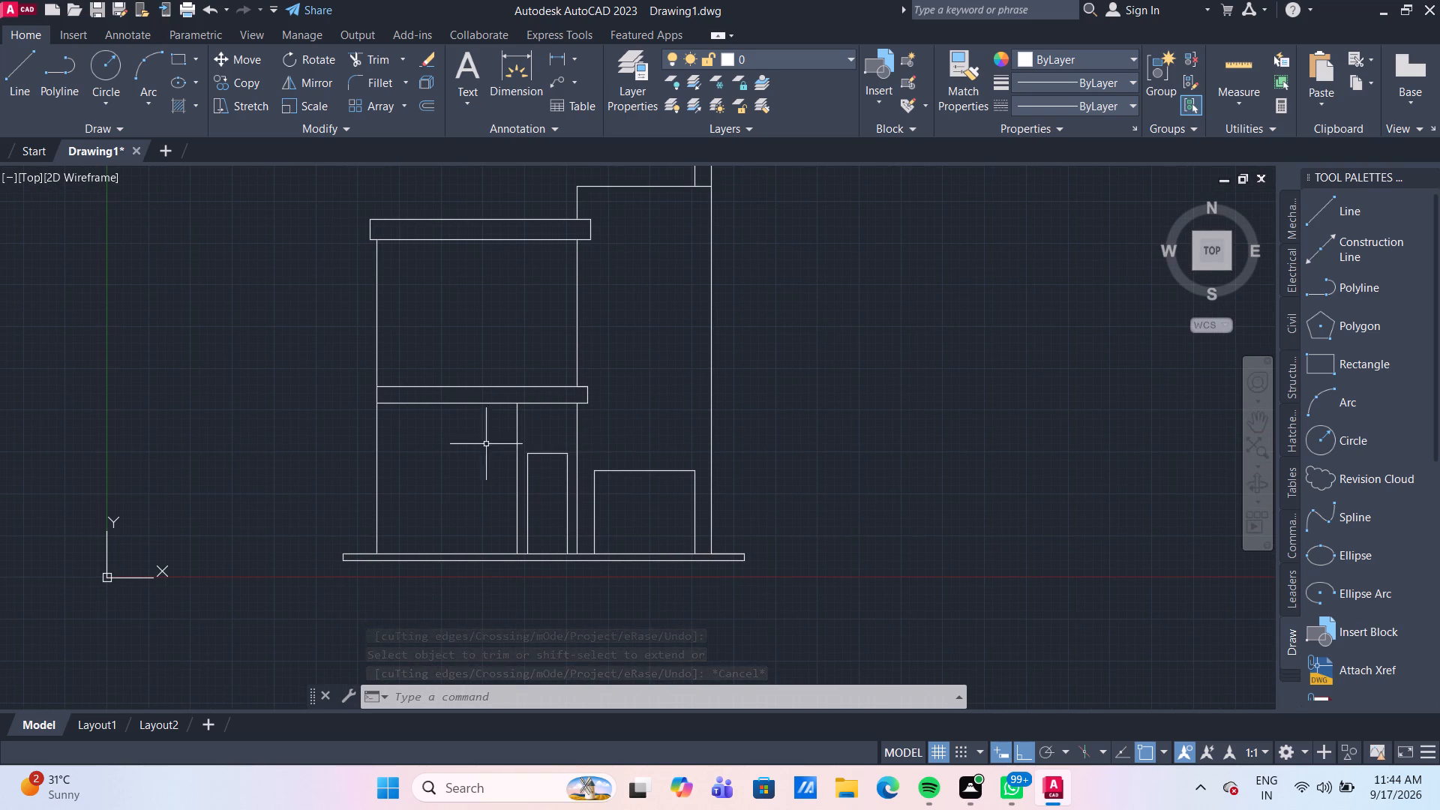
pyautogui.scroll(2, 527, 518)
pyautogui.moveTo(565, 506); pyautogui.dragTo(509, 454, button='middle')
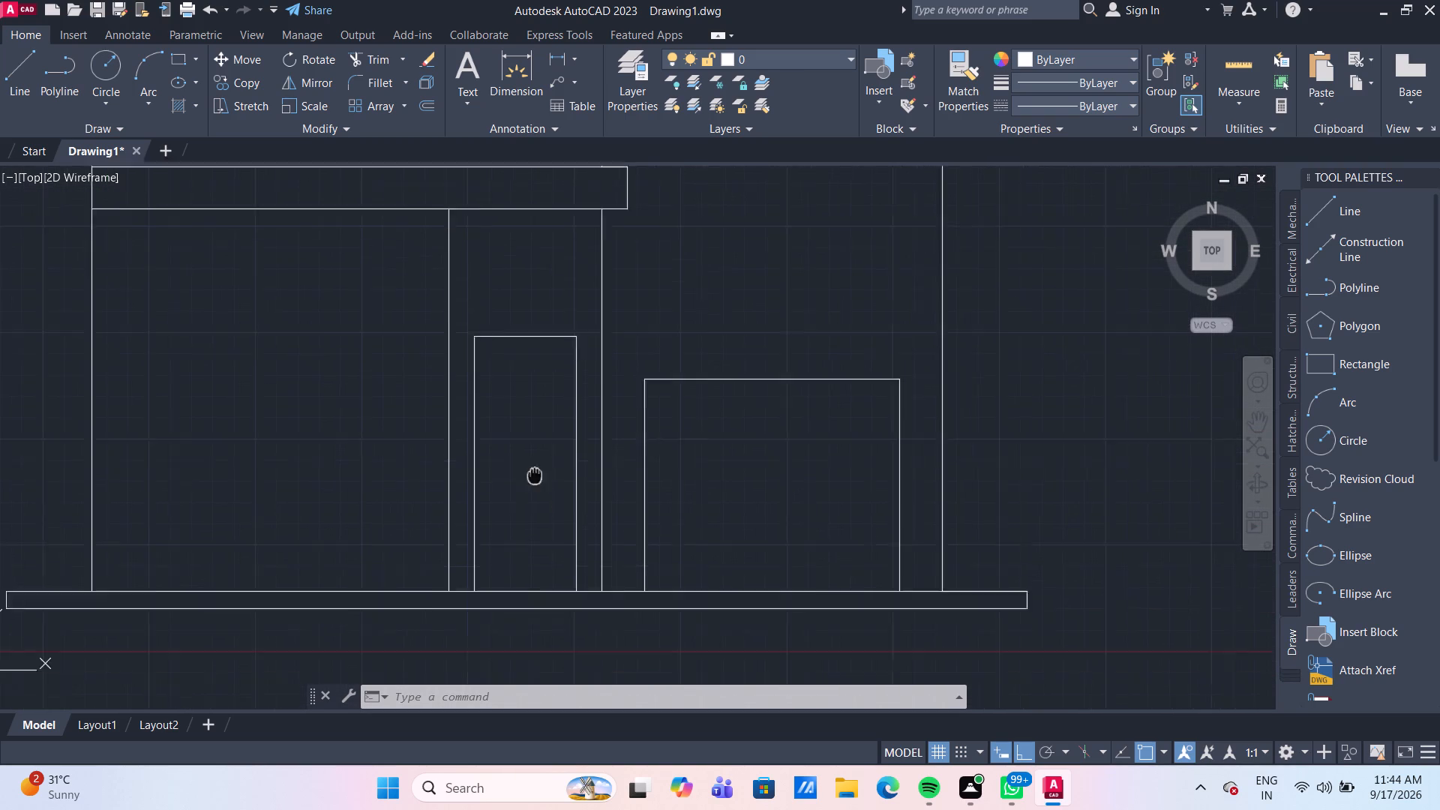
pyautogui.moveTo(509, 454); pyautogui.dragTo(497, 436, button='middle')
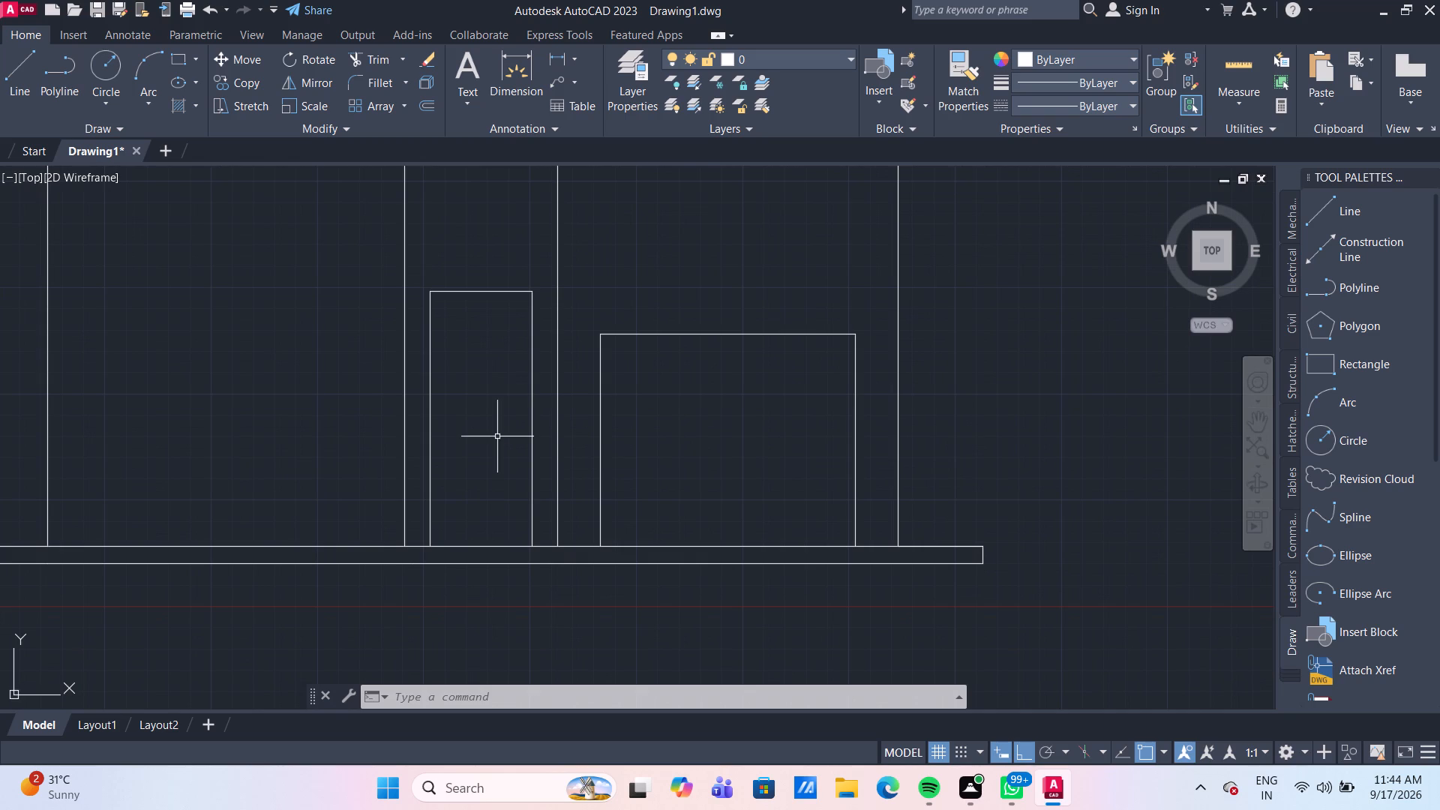
pyautogui.moveTo(481, 489); pyautogui.dragTo(435, 432, button='middle')
pyautogui.scroll(1, 435, 432)
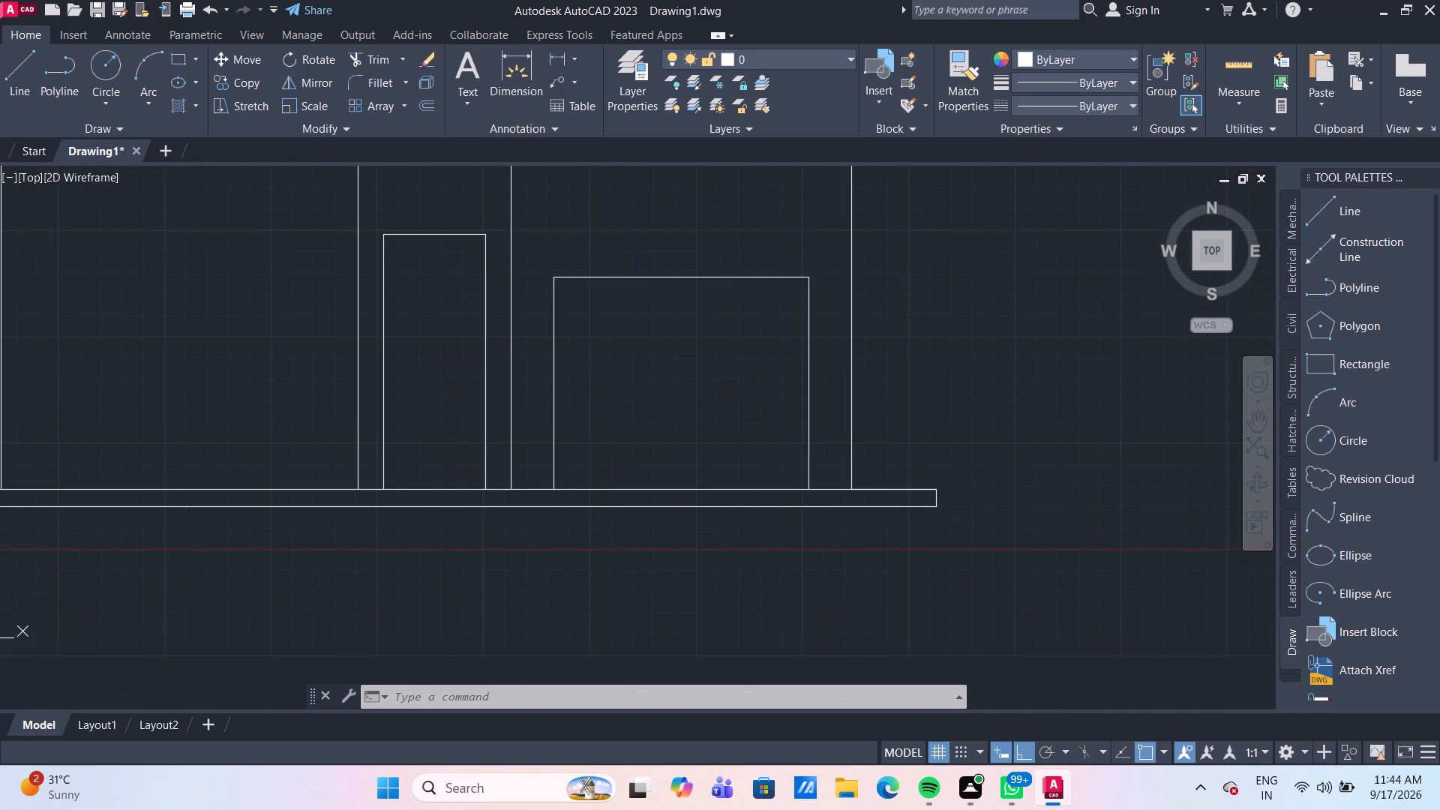
pyautogui.scroll(-1, 435, 432)
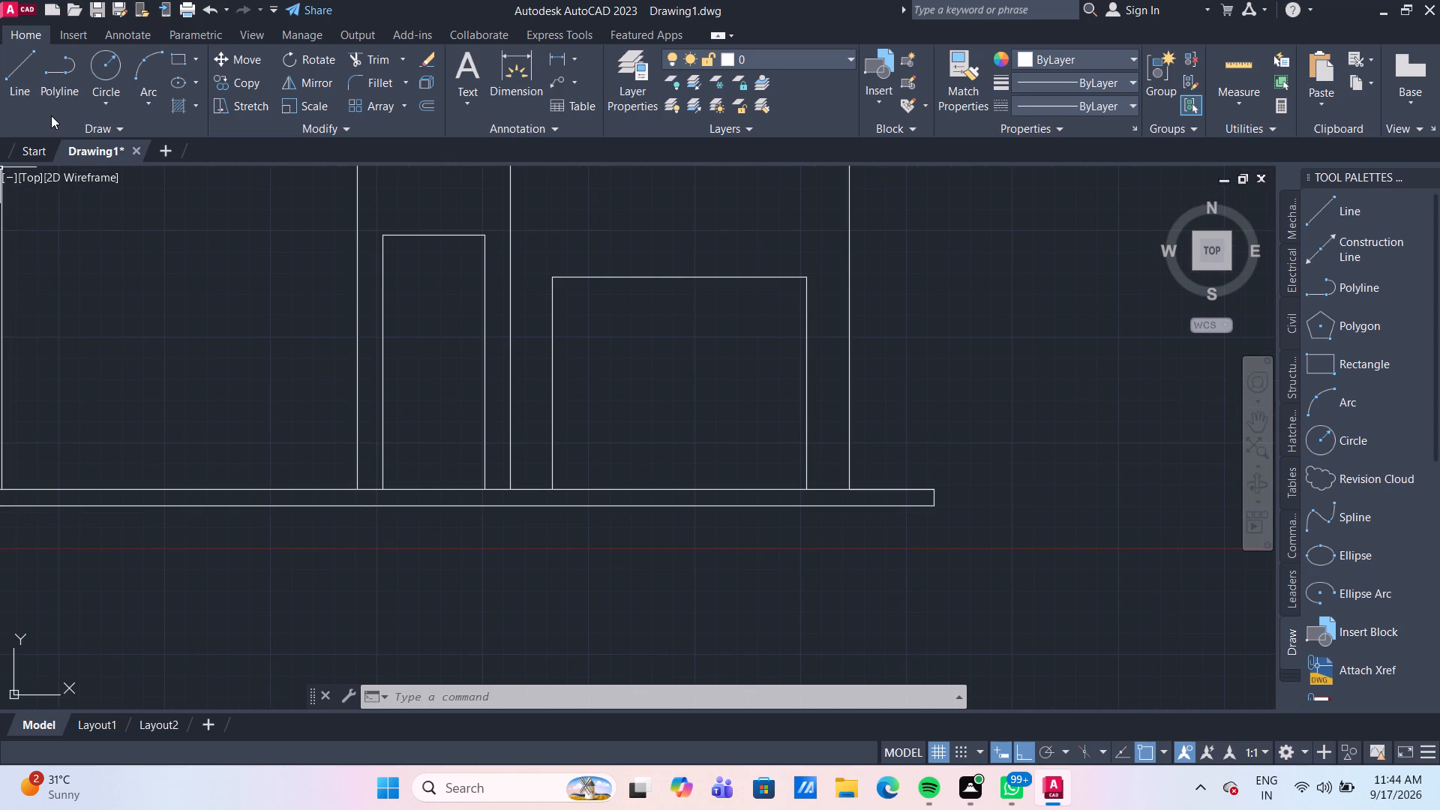
pyautogui.click(16, 72)
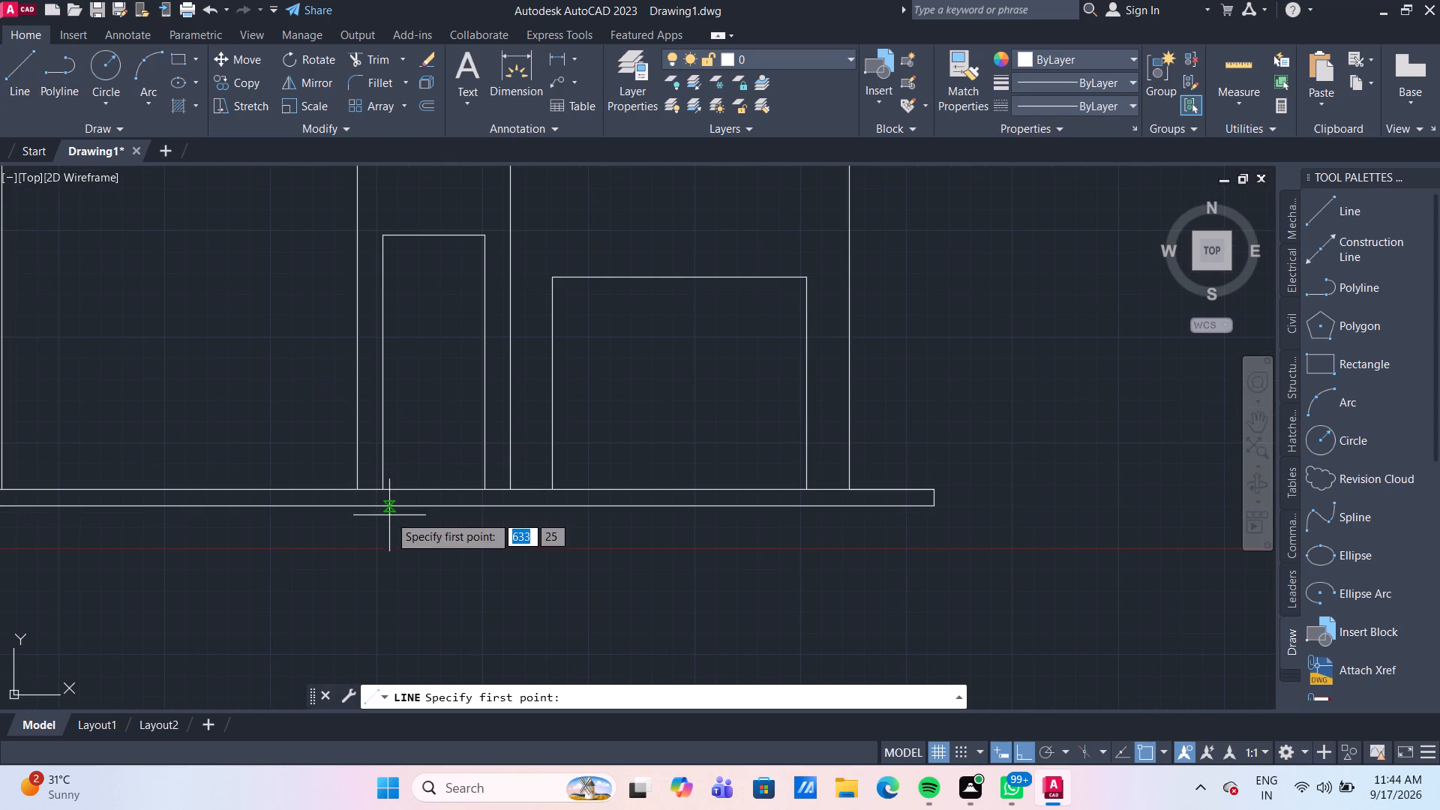
pyautogui.click(358, 490)
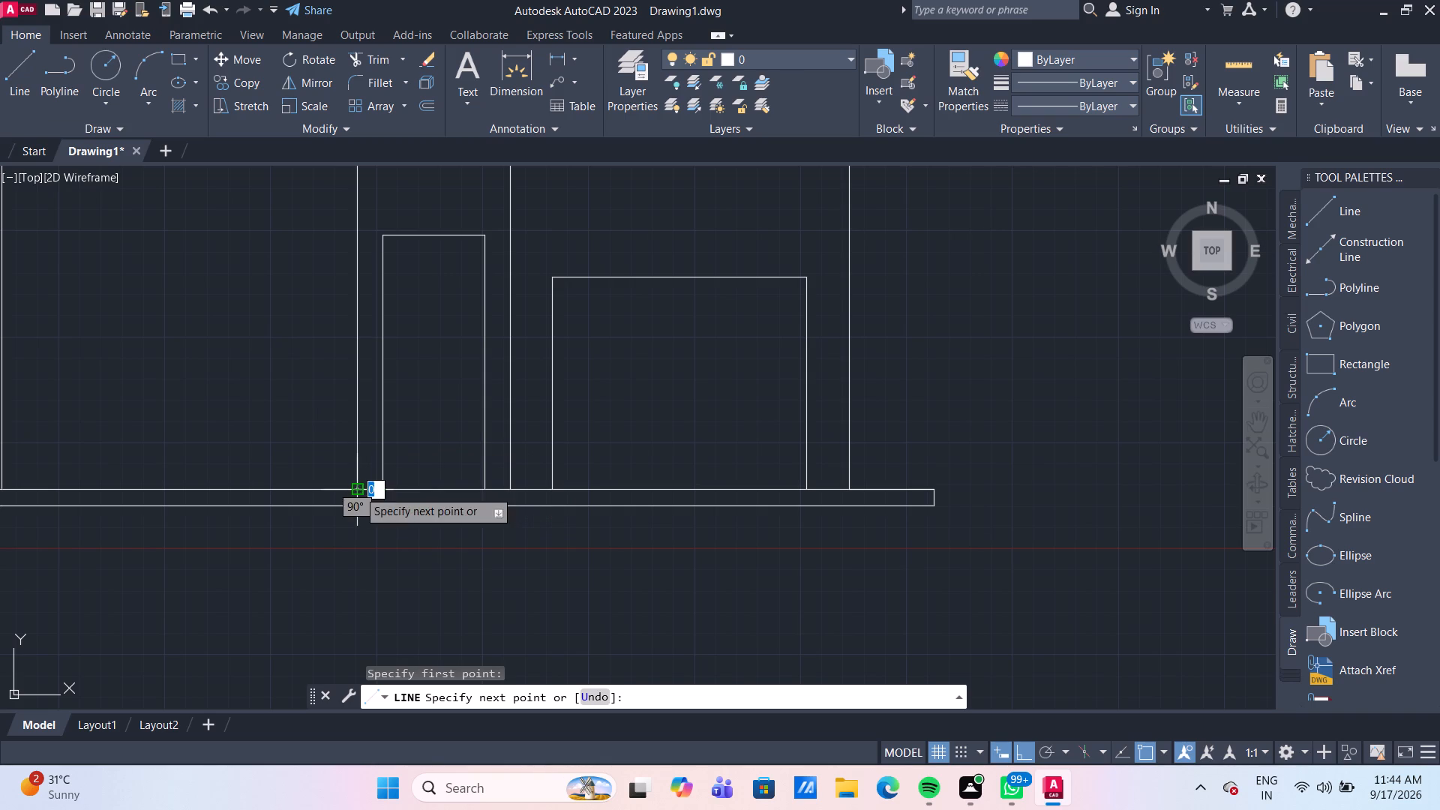
pyautogui.click(511, 490)
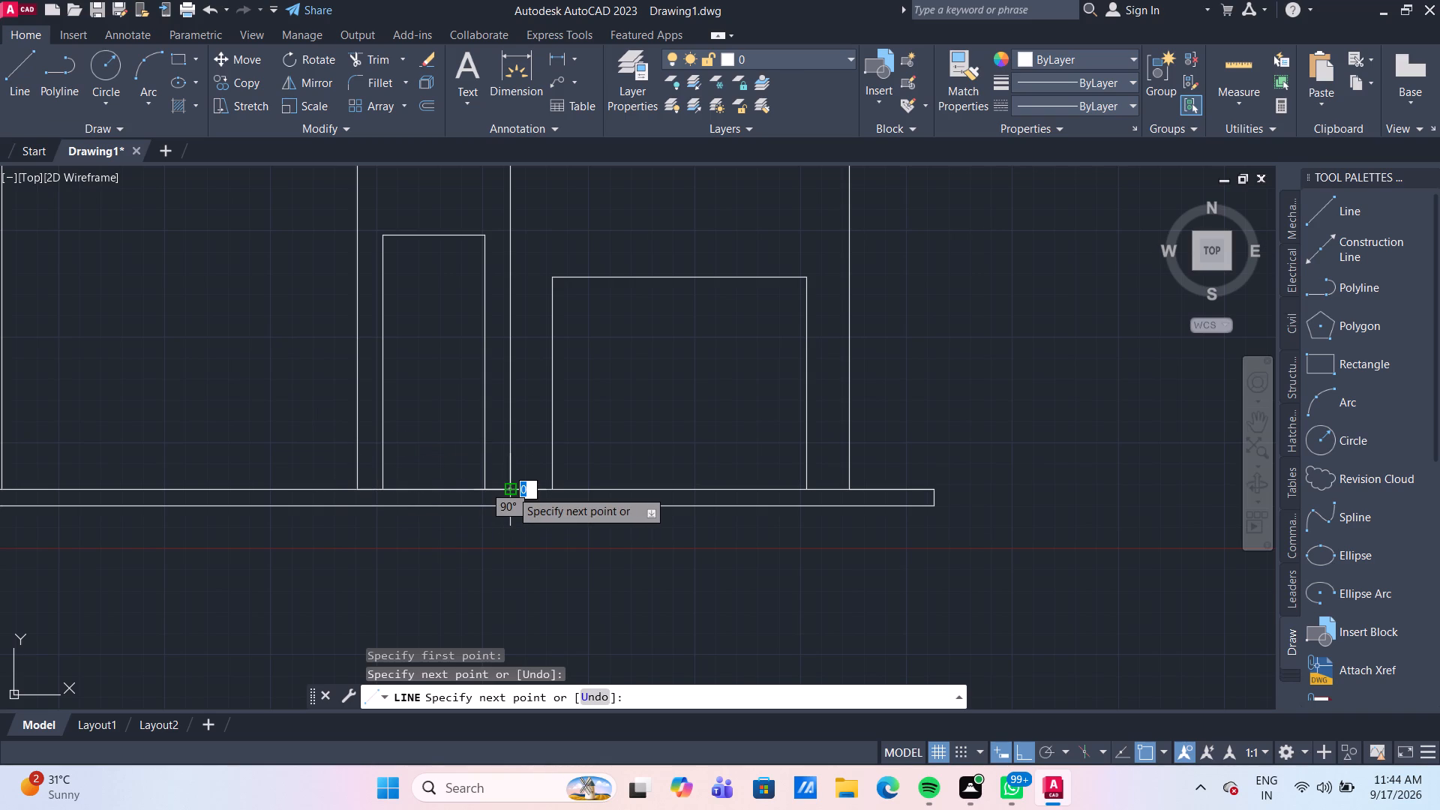
pyautogui.press('Escape')
# Move the new line below the narrow door 15 mm straight up from the base.
pyautogui.click(477, 489)
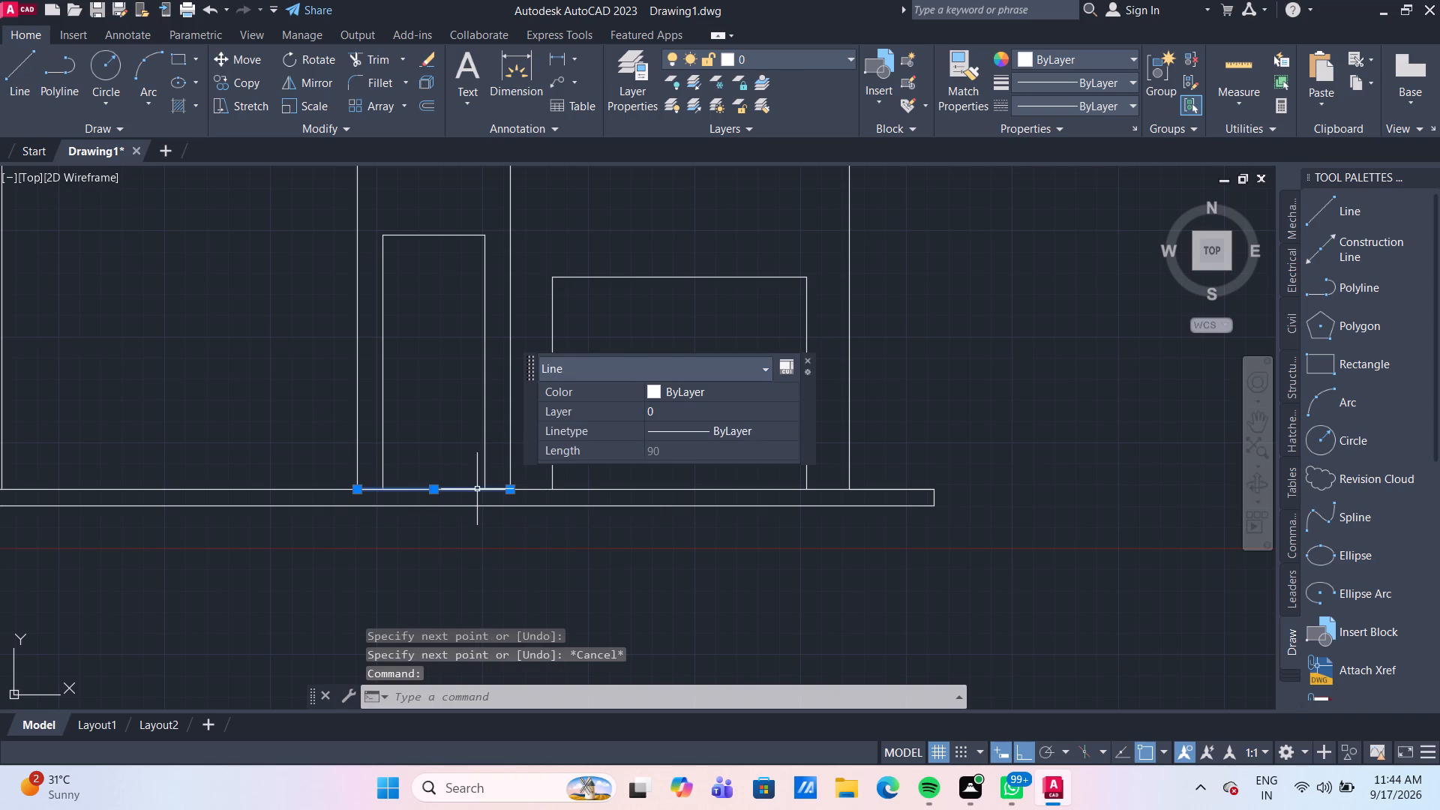
pyautogui.press('m')
pyautogui.press('Return')
pyautogui.click(513, 484)
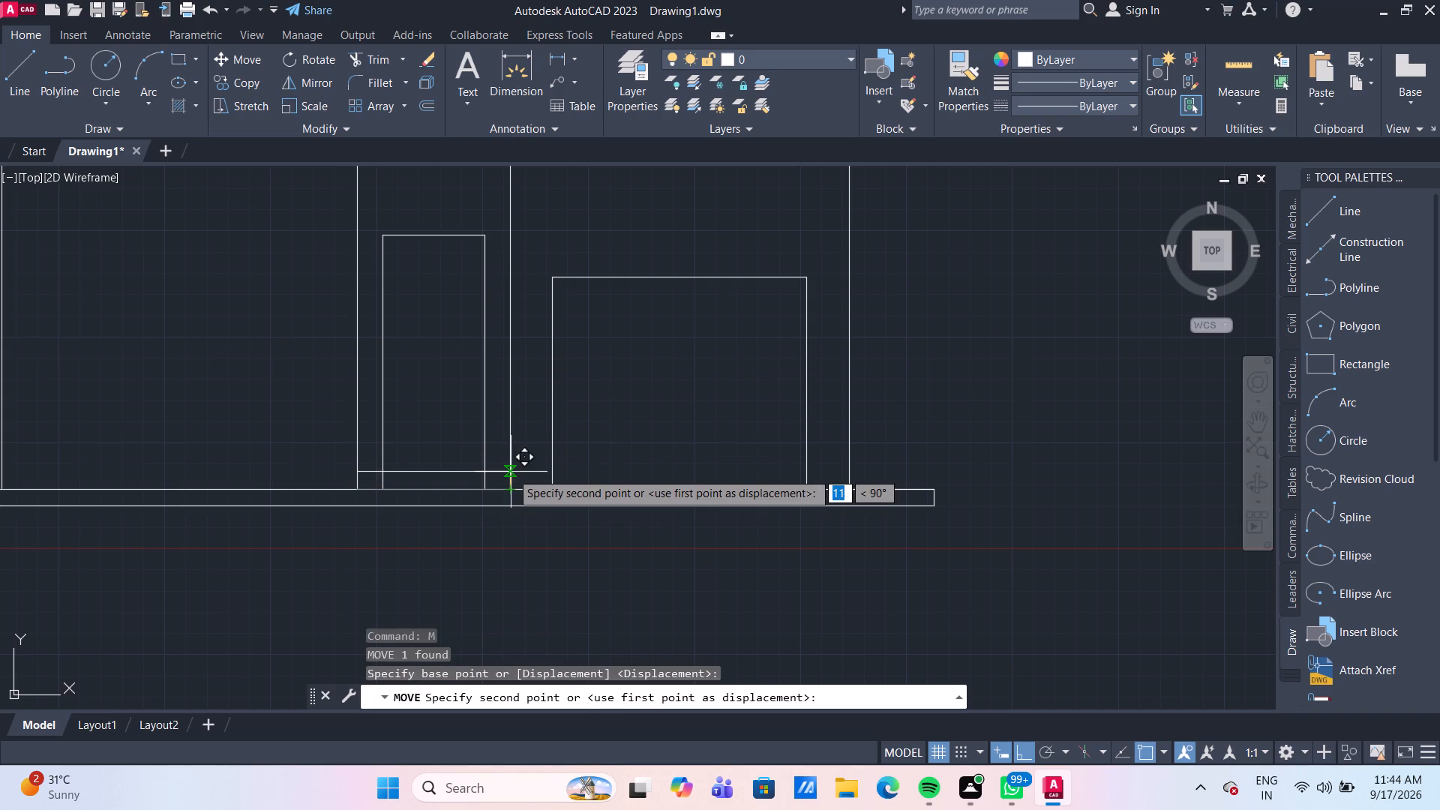
pyautogui.write('15')
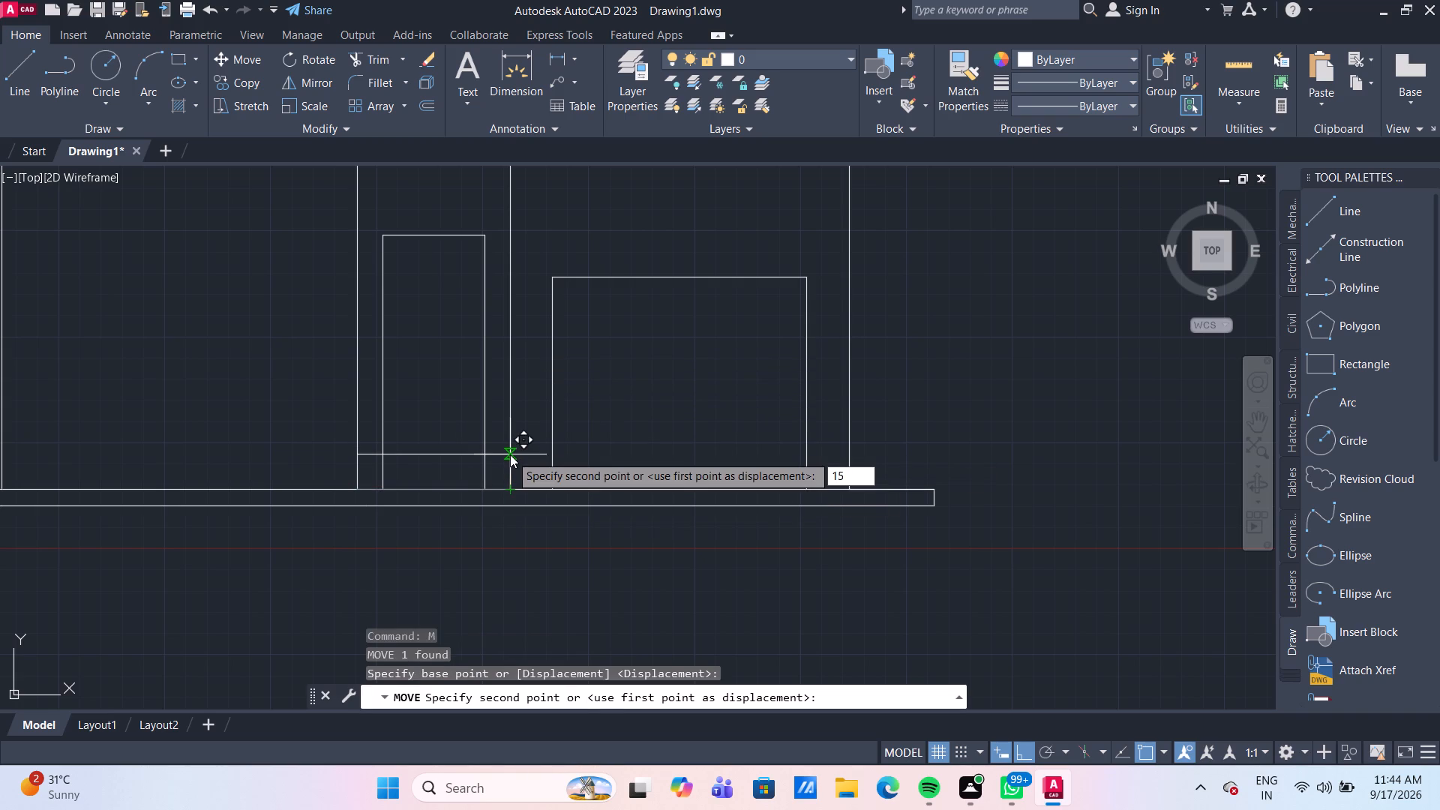
pyautogui.press('Return')
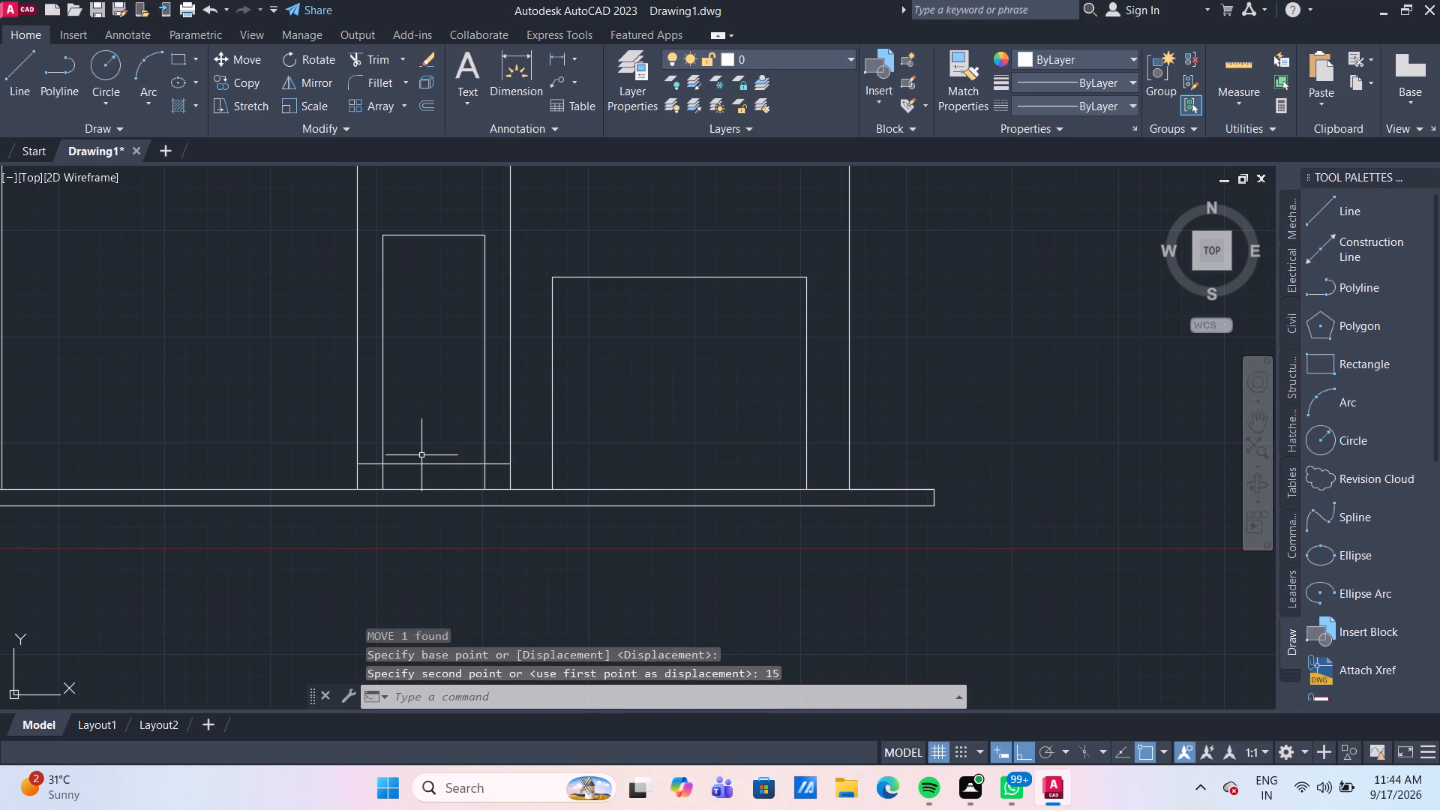
# Offset the raised line 15 mm upward to form a second step line across the door bay.
pyautogui.press('o')
pyautogui.press('Return')
pyautogui.press('Return')
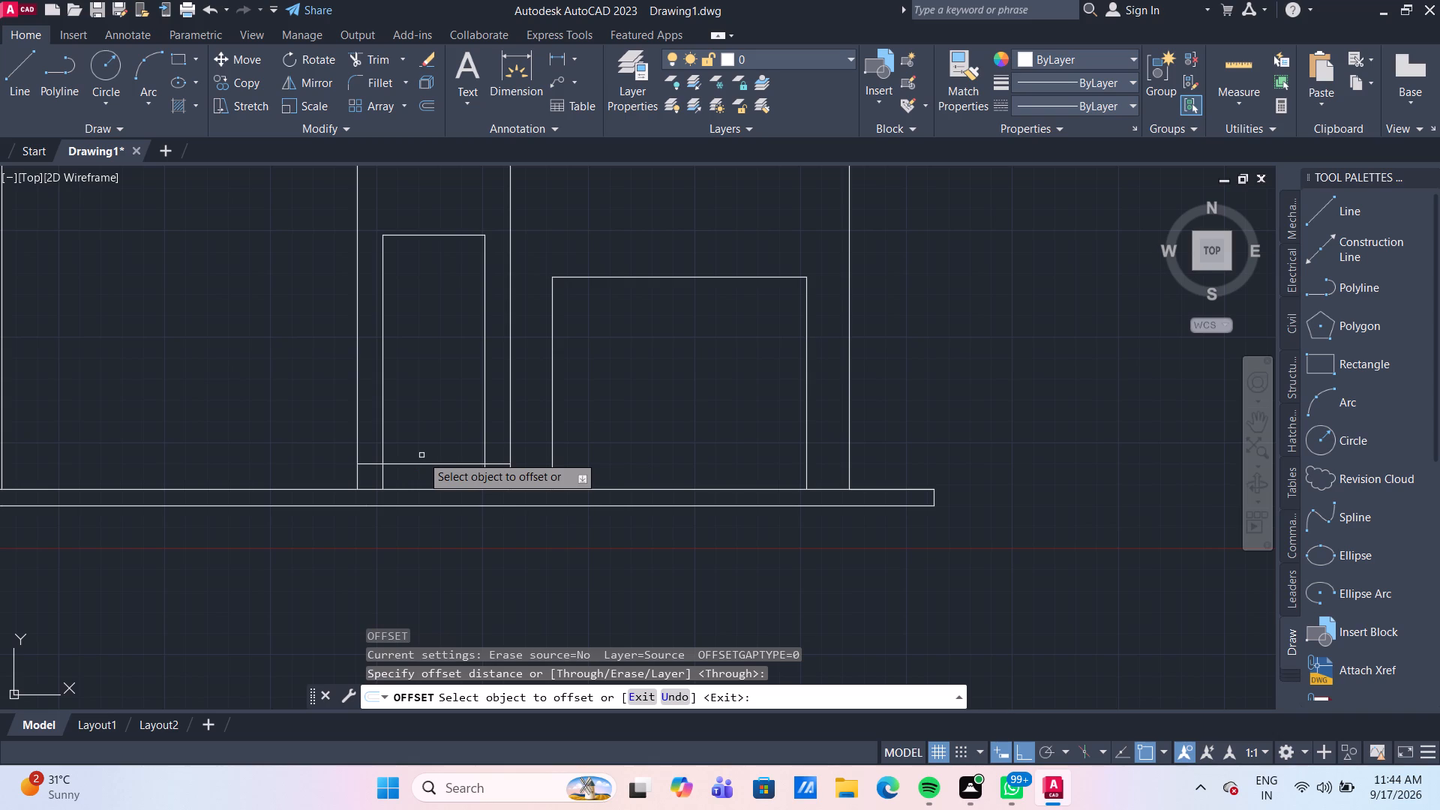
pyautogui.click(427, 464)
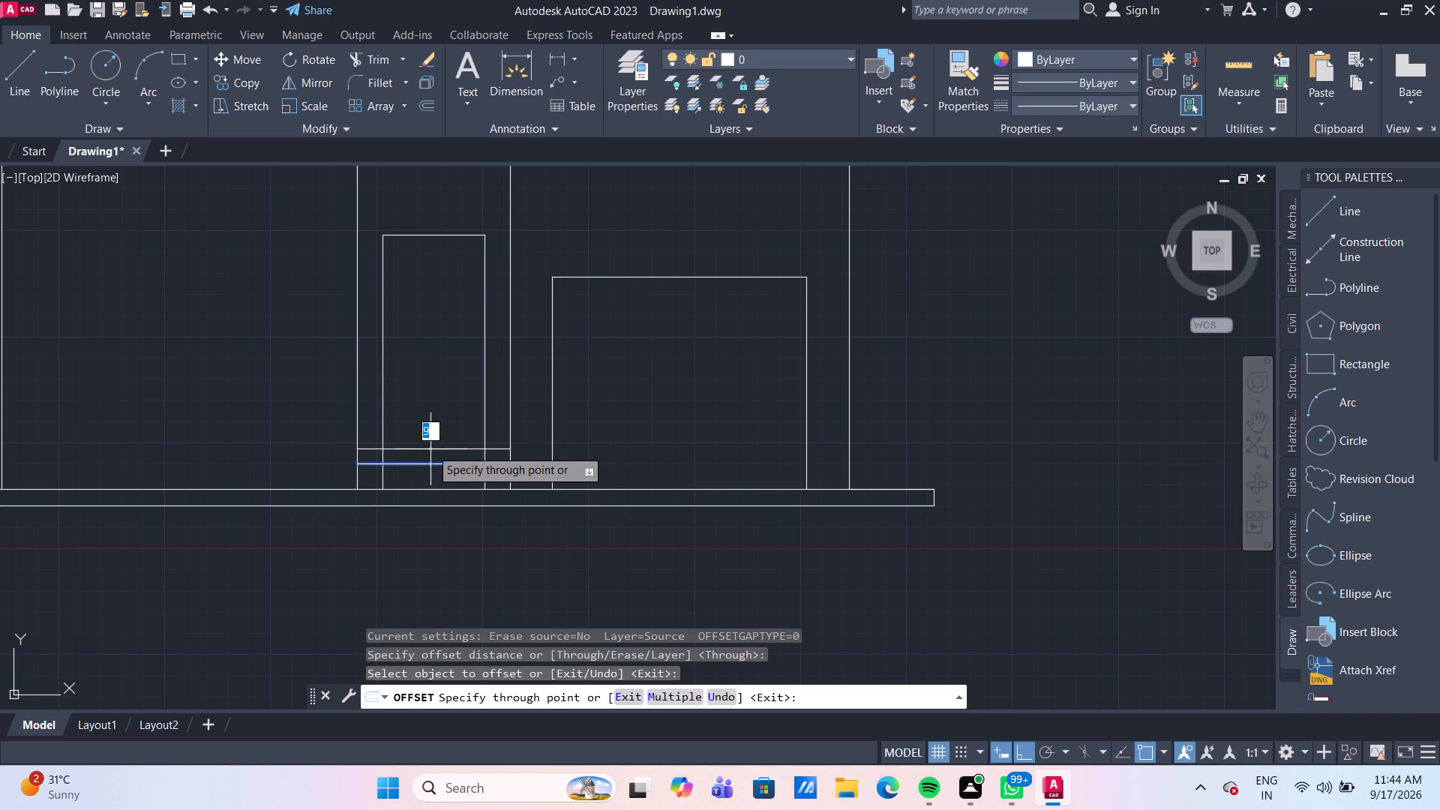
pyautogui.write('15')
pyautogui.press('Return')
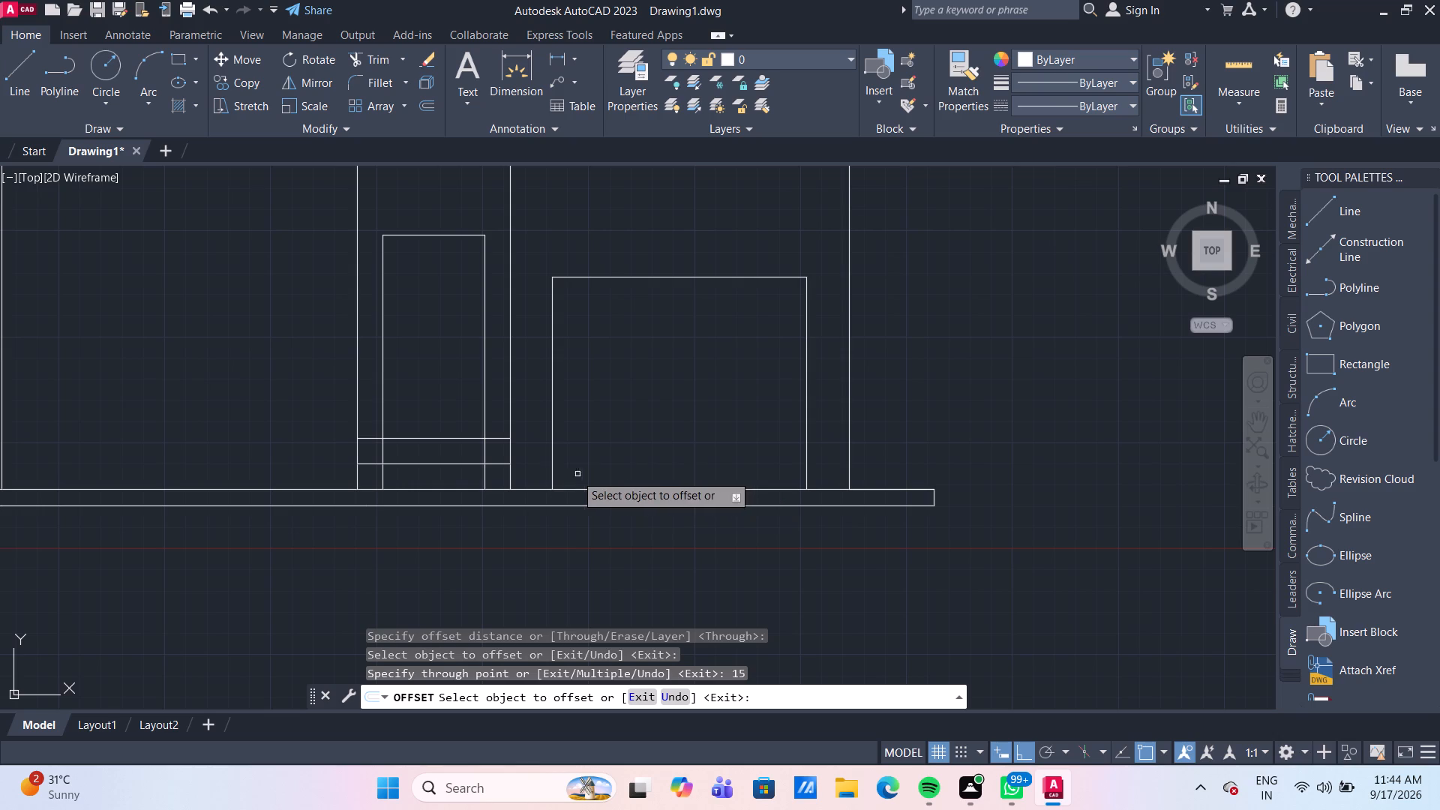
pyautogui.press('Escape')
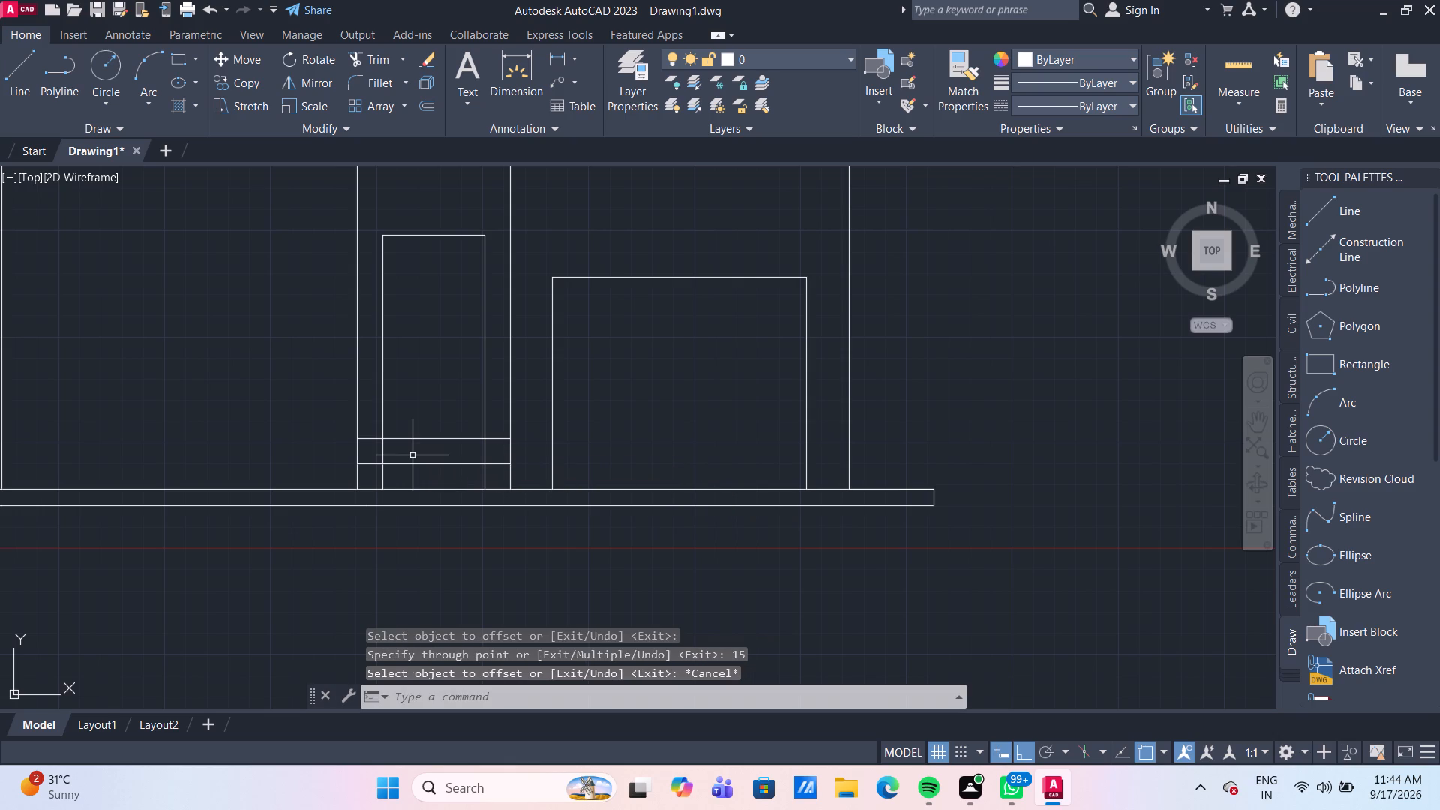
# Trim both side lines of the narrow door frame below the upper step line, down to the base.
pyautogui.write('TR')
pyautogui.press('Return')
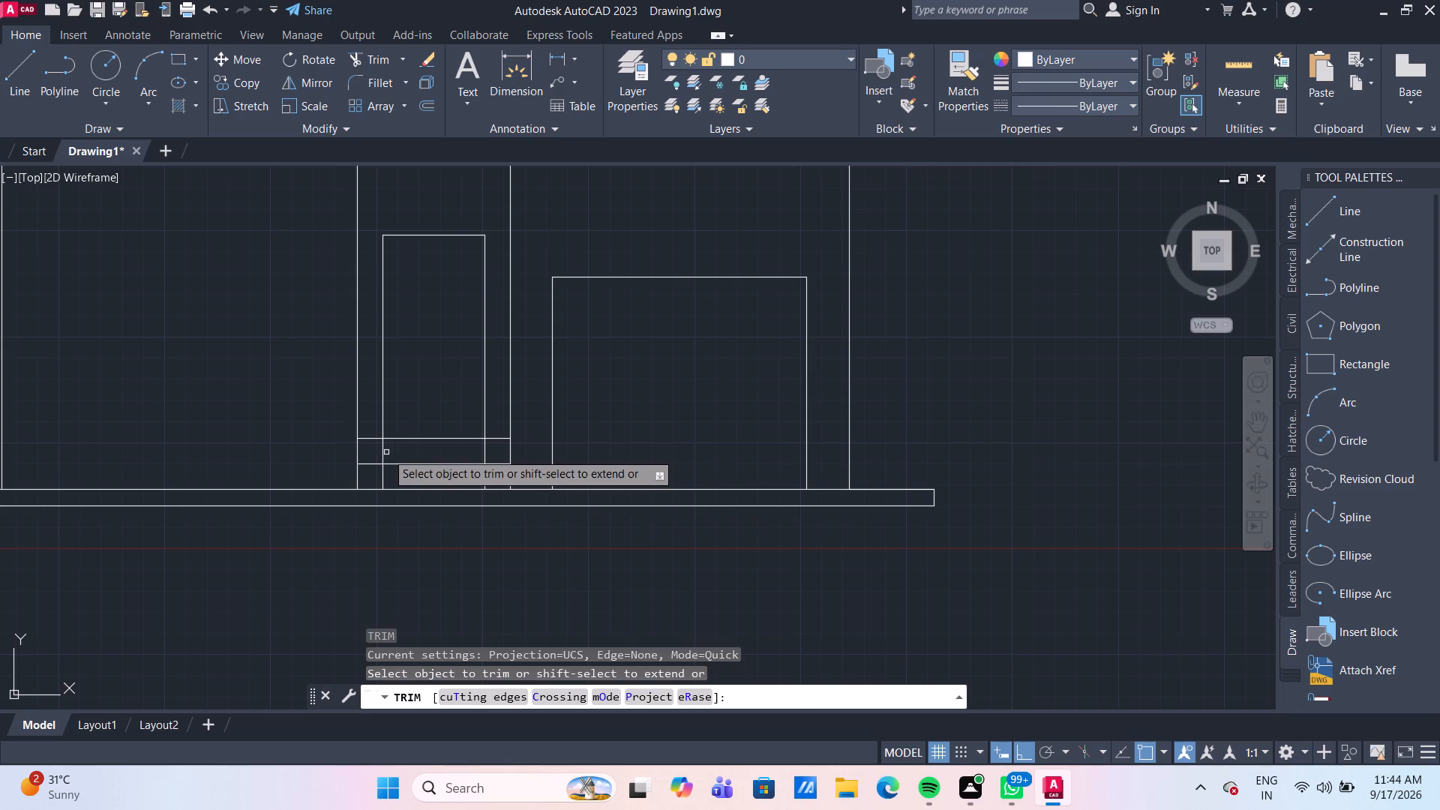
pyautogui.click(380, 450)
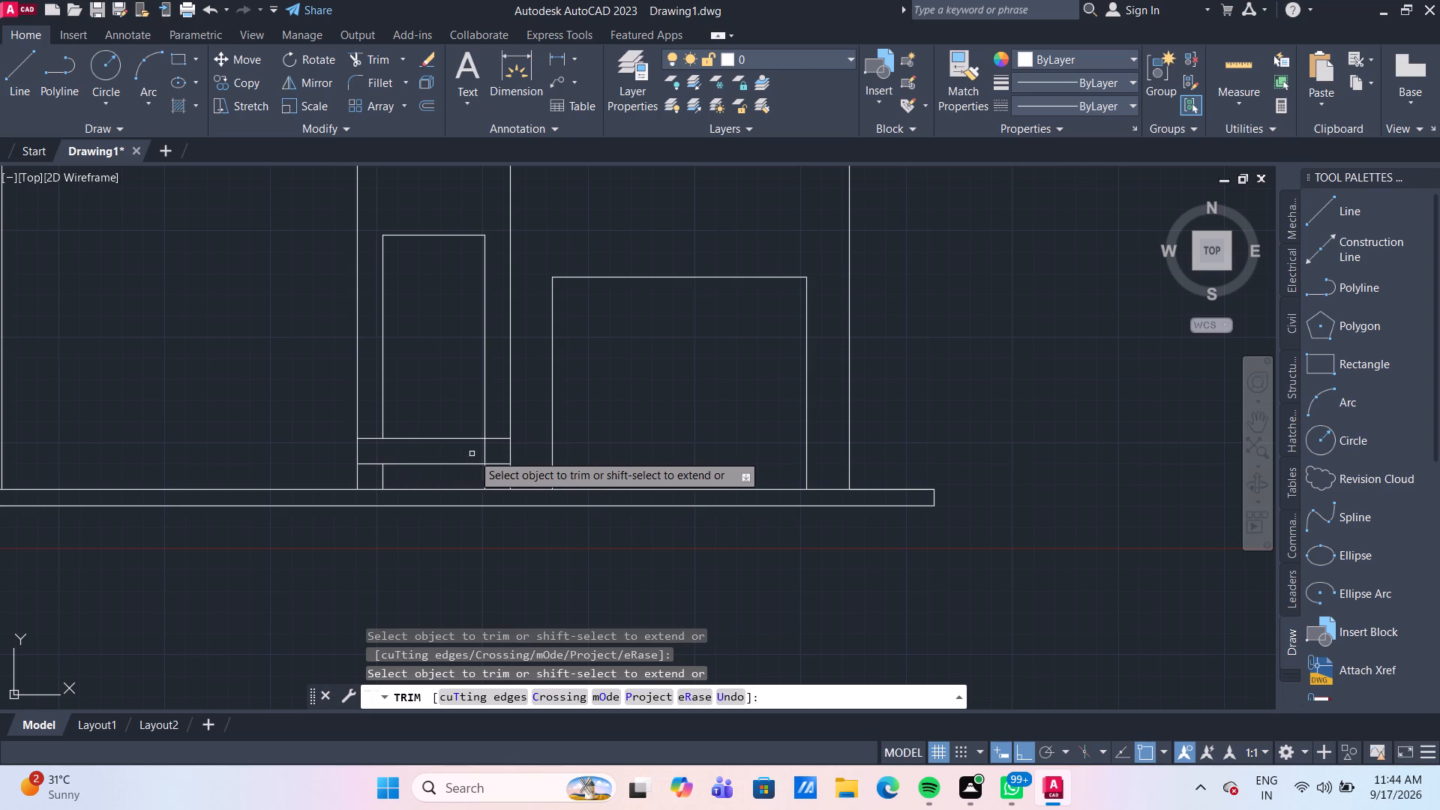
pyautogui.click(487, 452)
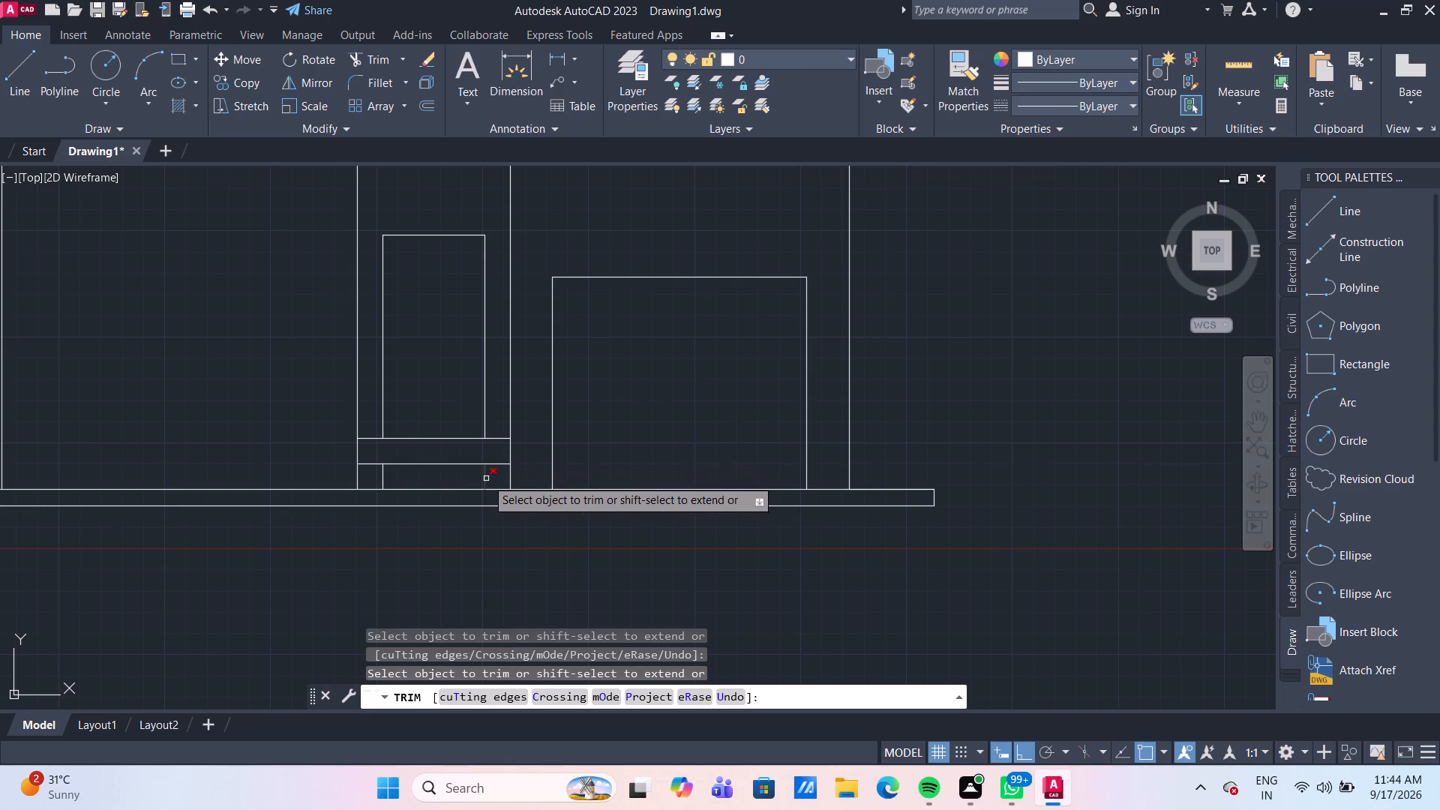
pyautogui.click(486, 478)
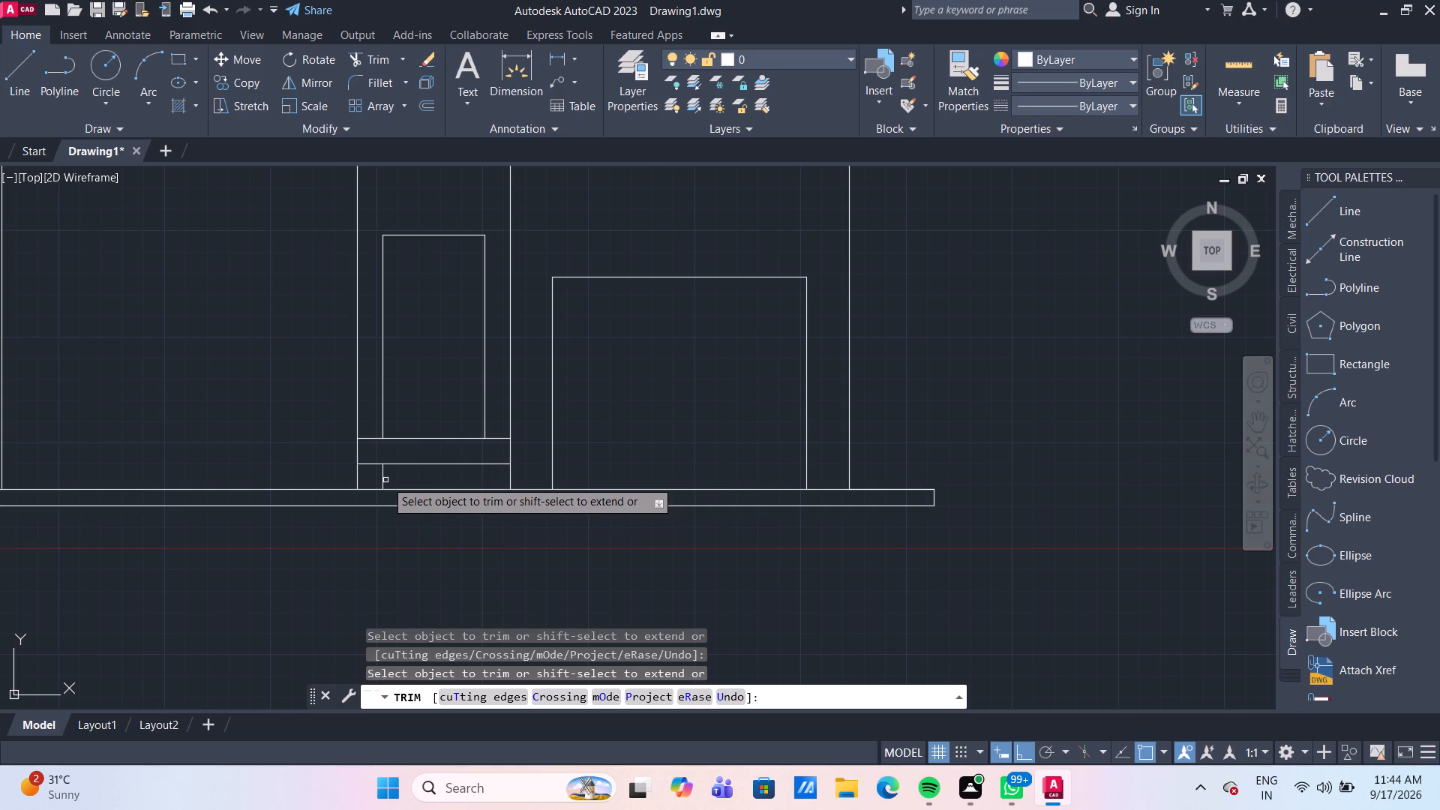
pyautogui.click(383, 478)
pyautogui.scroll(-3, 544, 430)
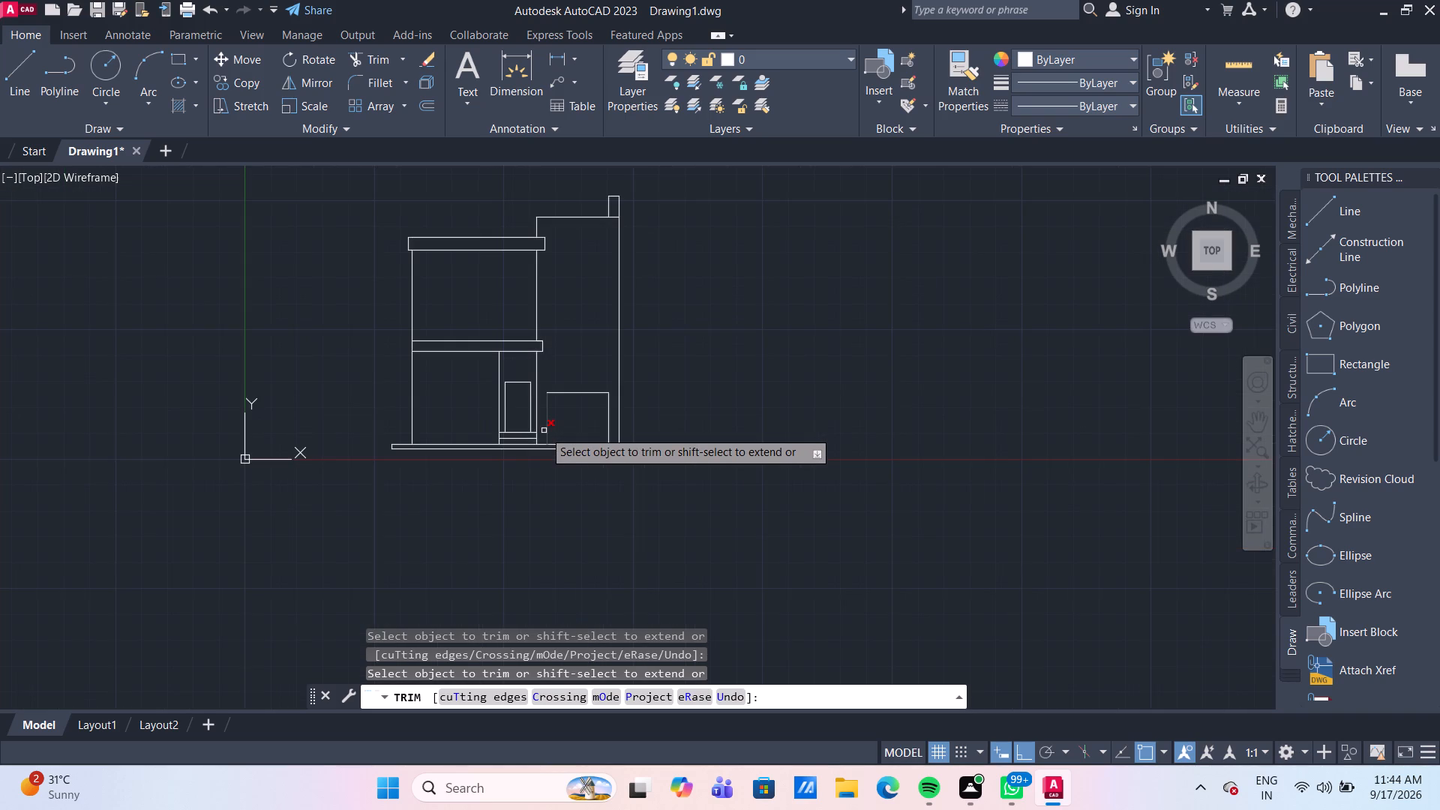
pyautogui.moveTo(536, 428); pyautogui.dragTo(499, 483, button='middle')
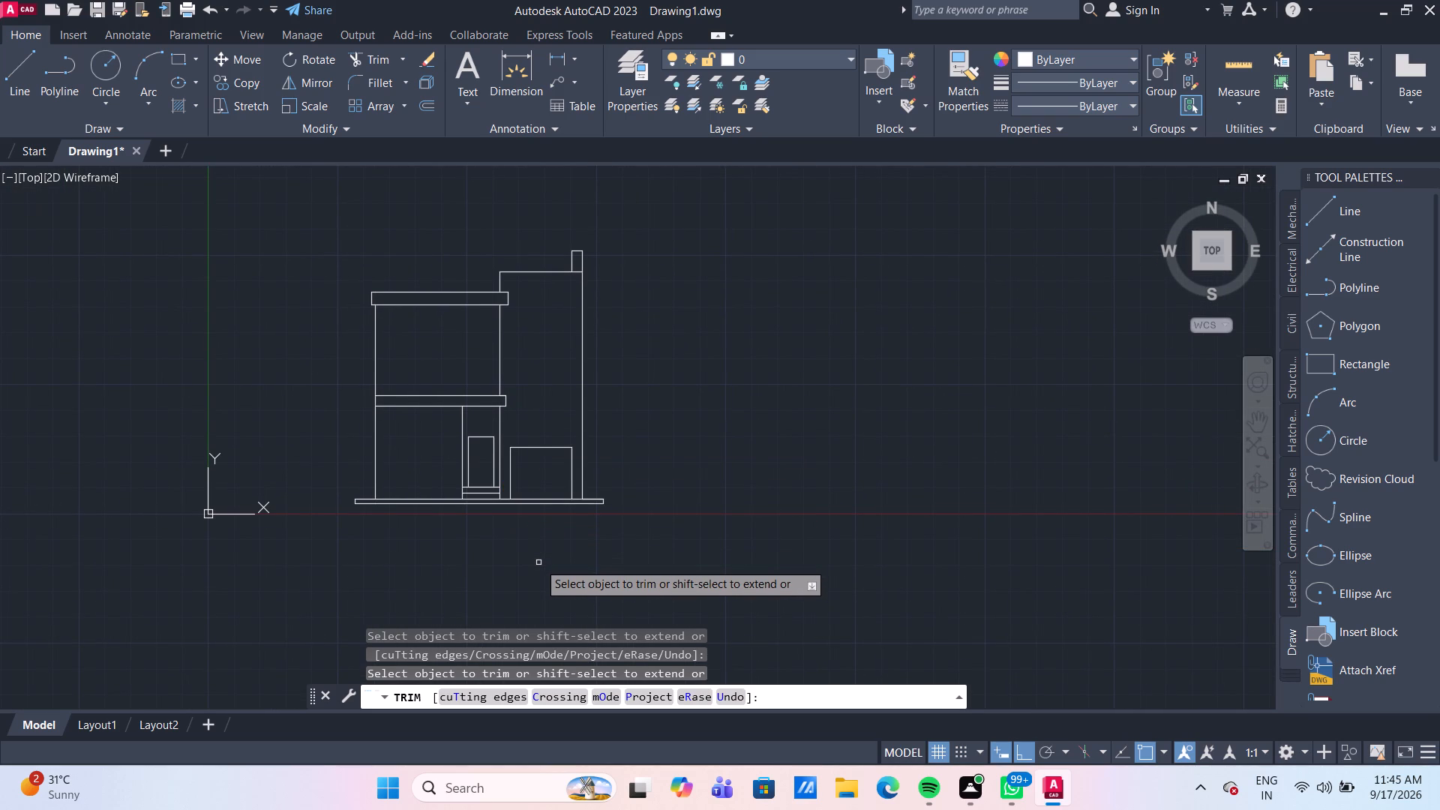
pyautogui.press('Escape')
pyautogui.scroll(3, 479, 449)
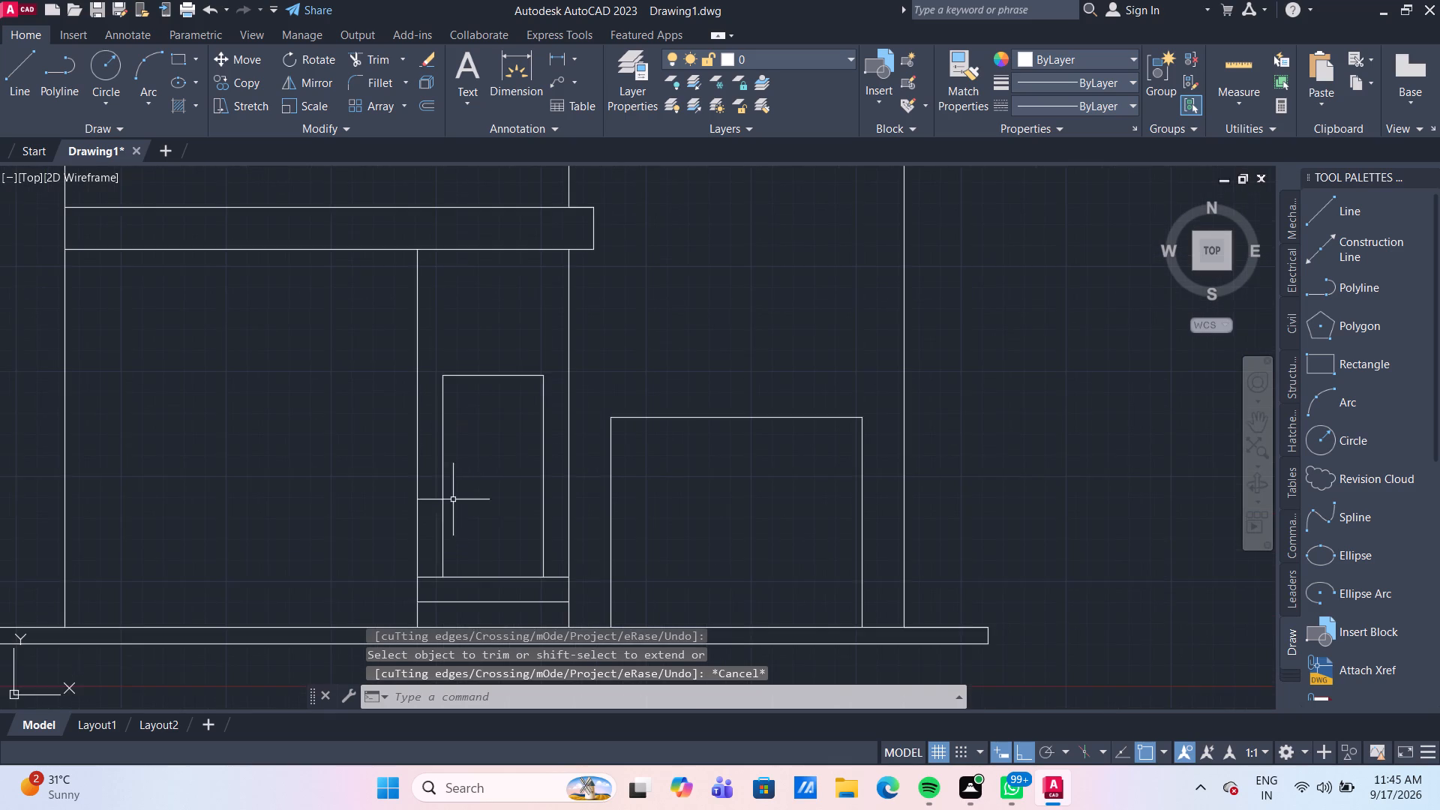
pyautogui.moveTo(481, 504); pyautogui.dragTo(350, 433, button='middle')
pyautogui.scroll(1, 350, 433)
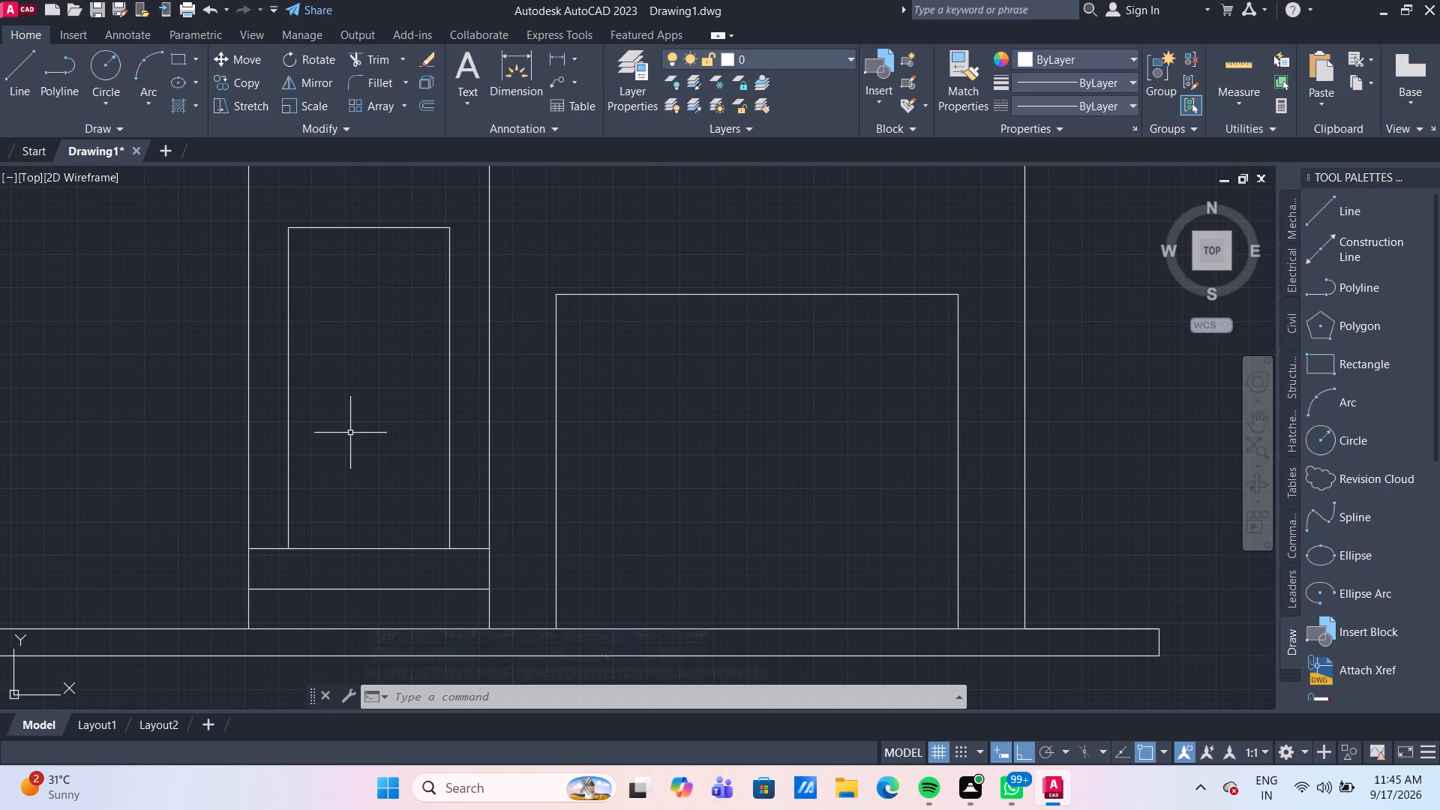
# Offset the top line and both side lines of the narrow door frame 5 mm inward.
pyautogui.press('o')
pyautogui.press('Return')
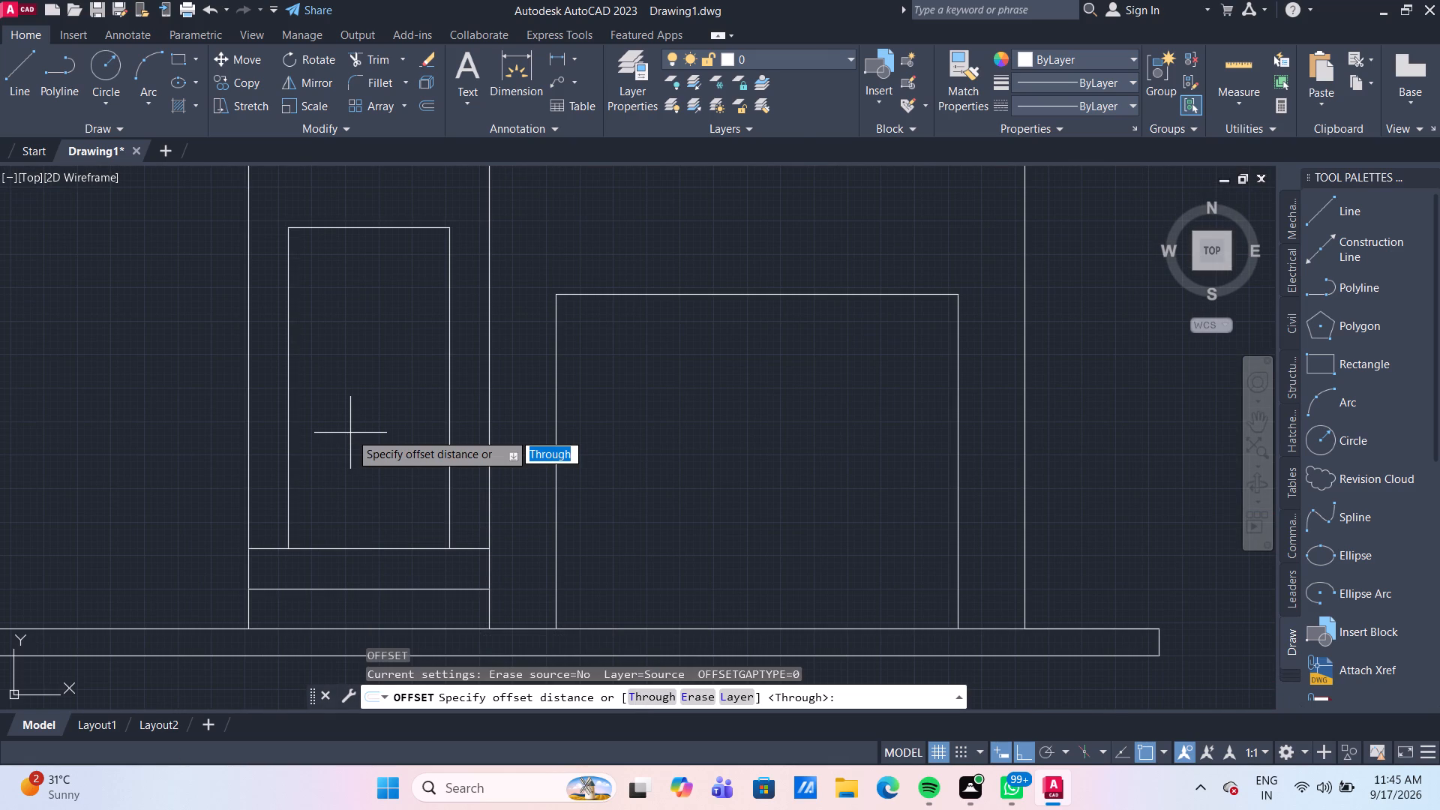
pyautogui.press('Return')
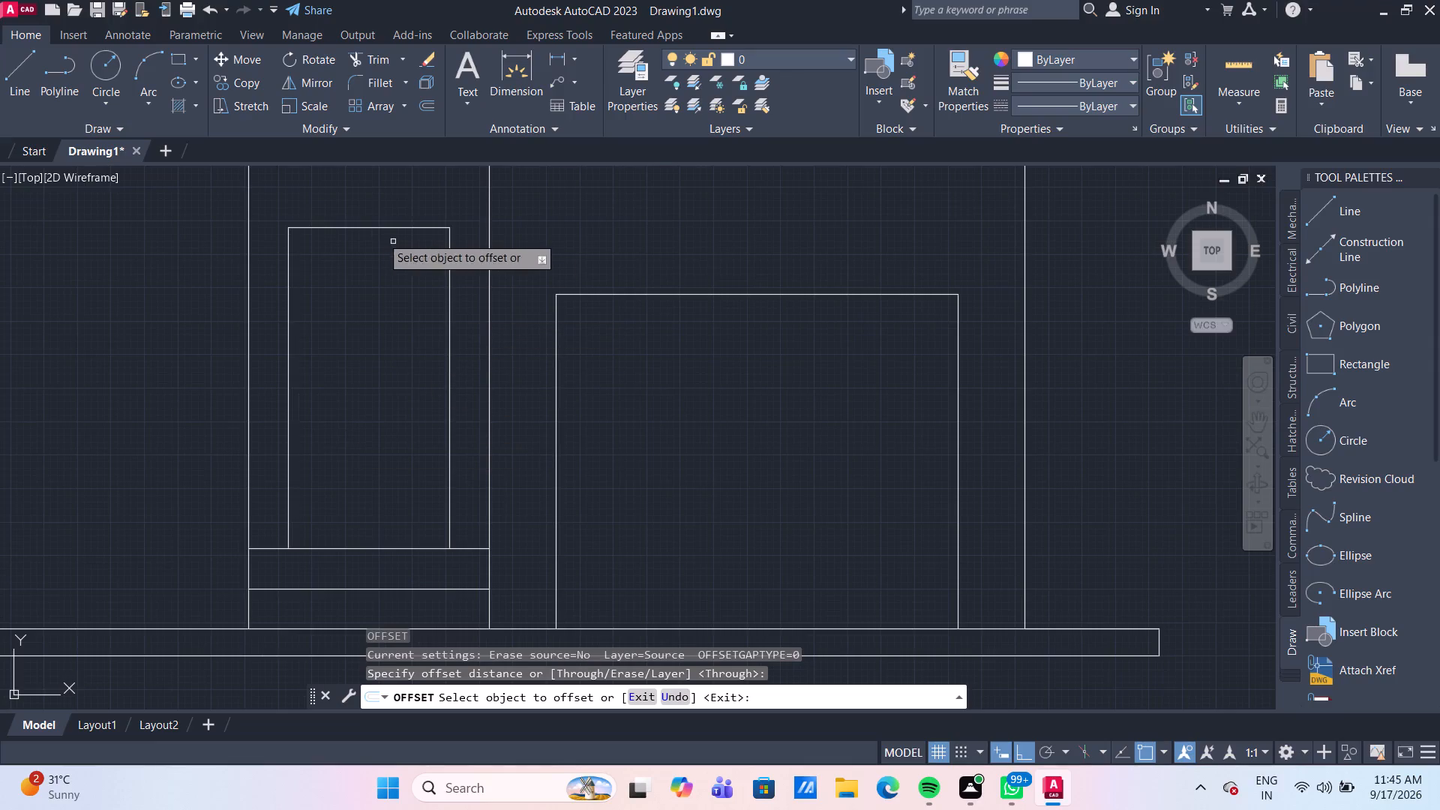
pyautogui.click(373, 229)
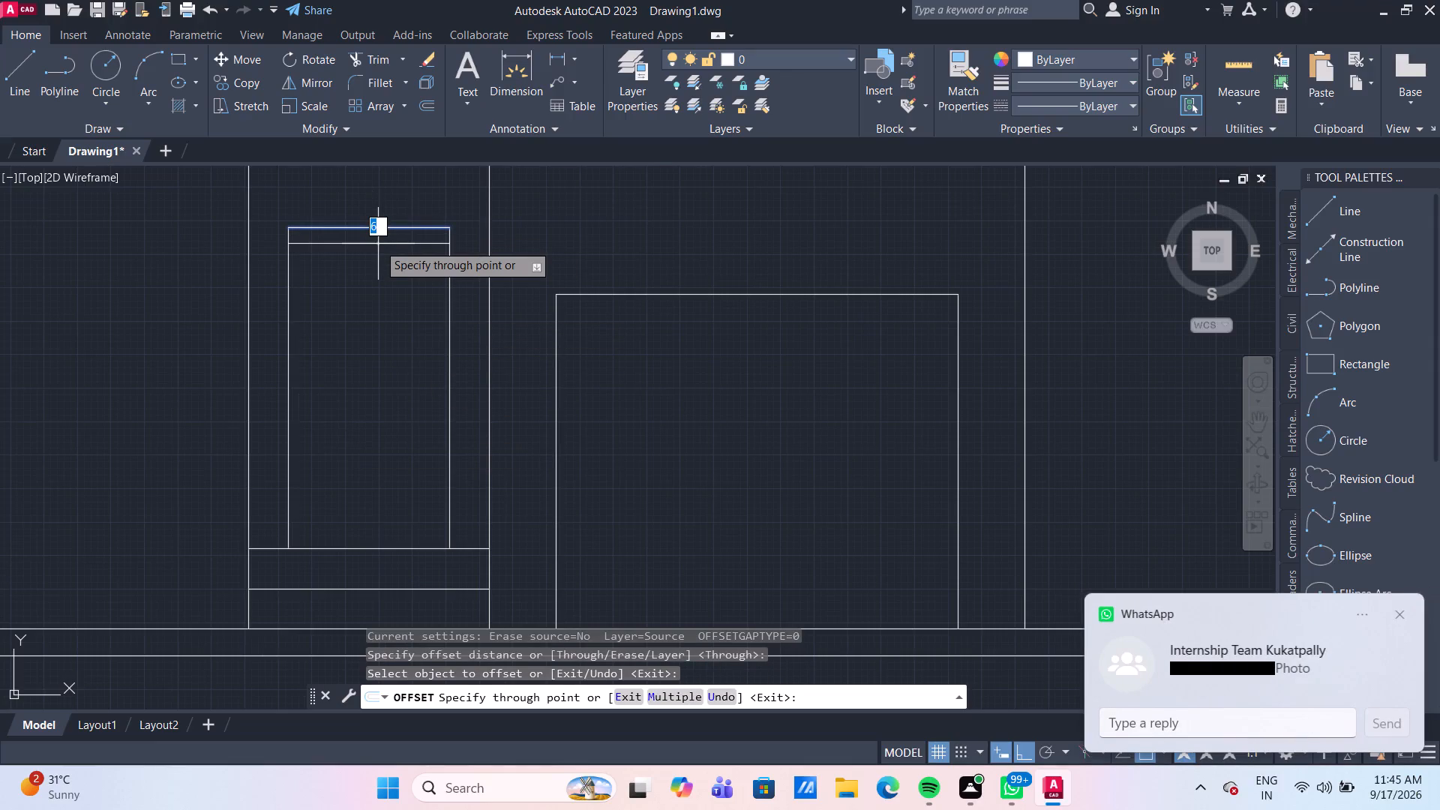
pyautogui.press('5')
pyautogui.press('Return')
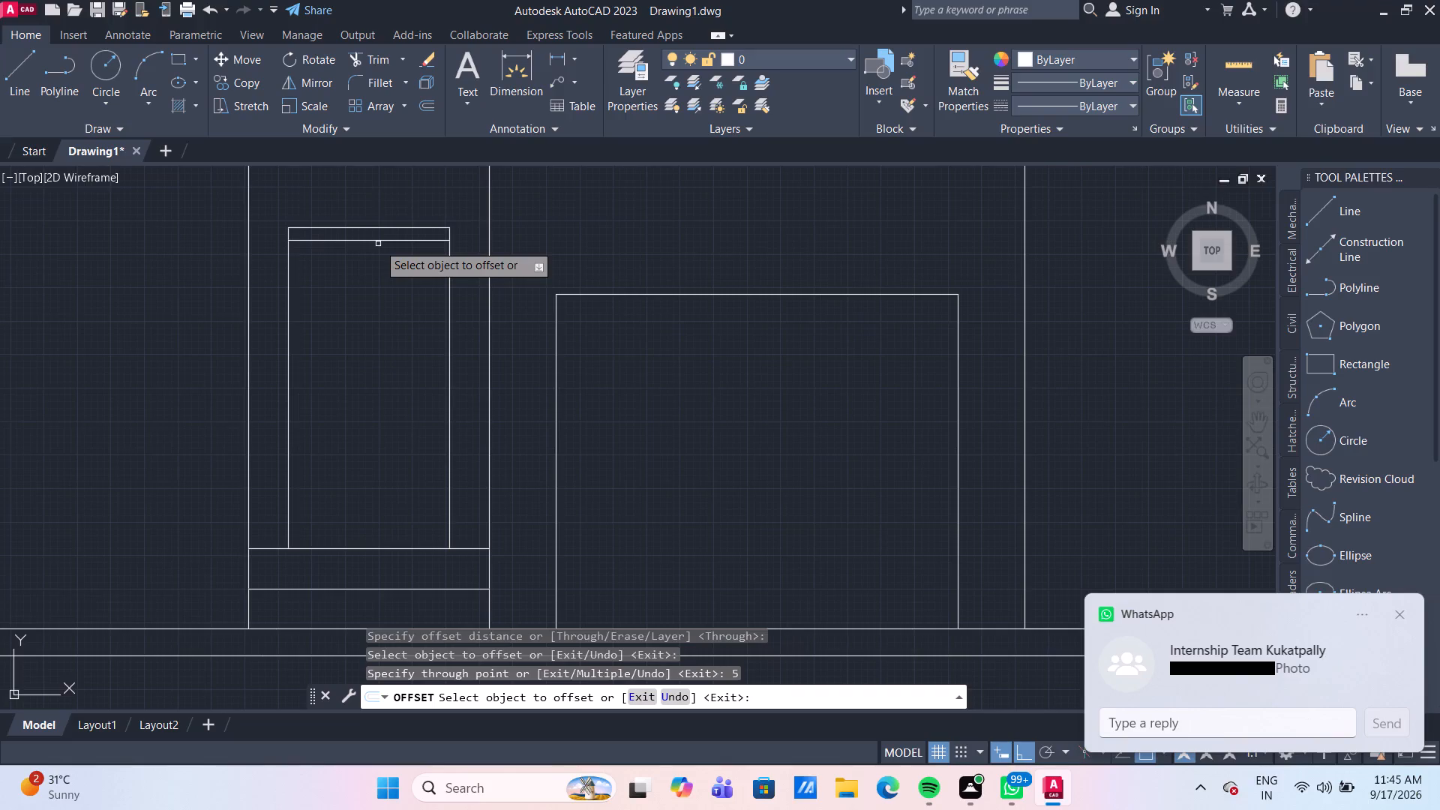
pyautogui.scroll(-2, 376, 241)
pyautogui.scroll(-1, 476, 451)
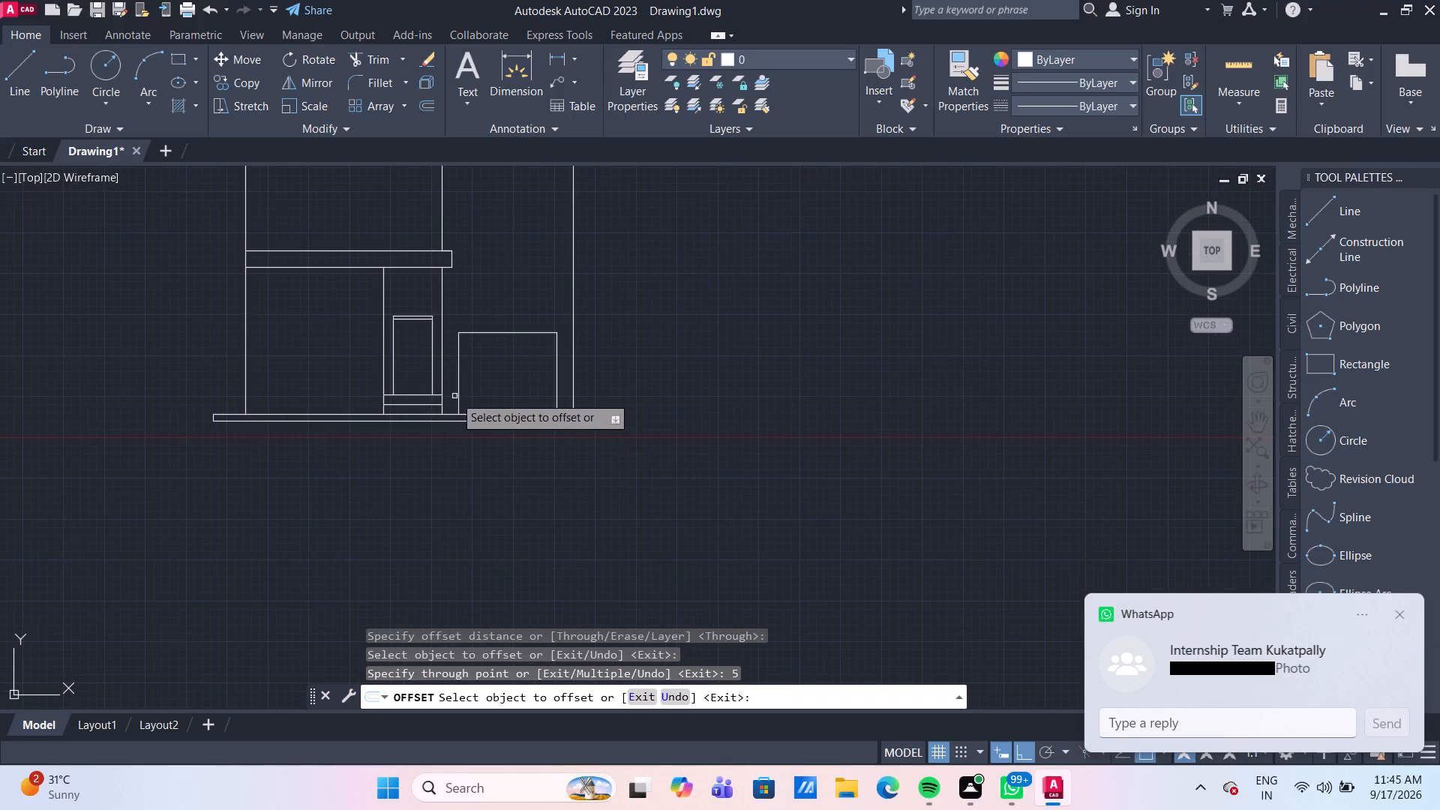
pyautogui.scroll(2, 406, 351)
pyautogui.click(371, 347)
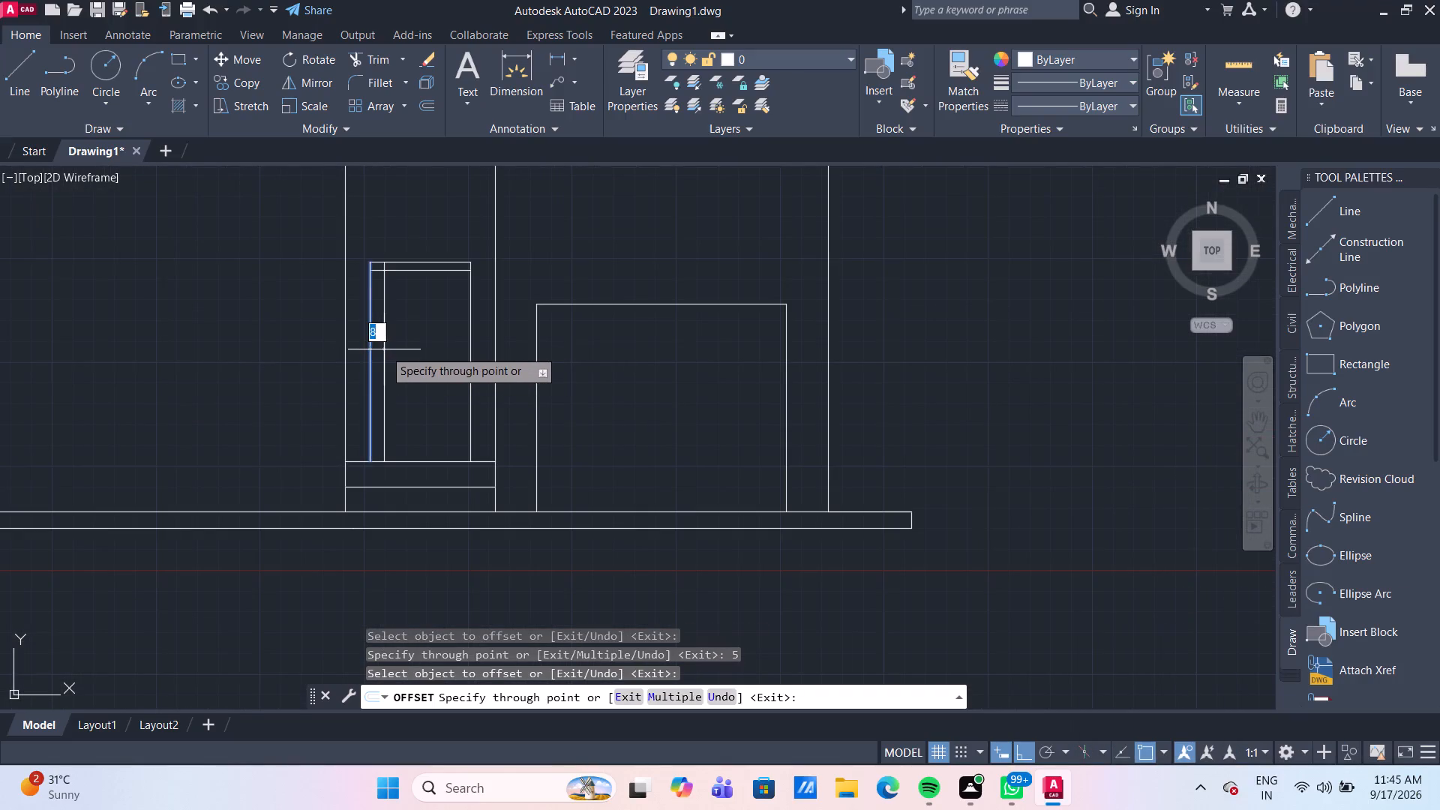
pyautogui.press('5')
pyautogui.press('Return')
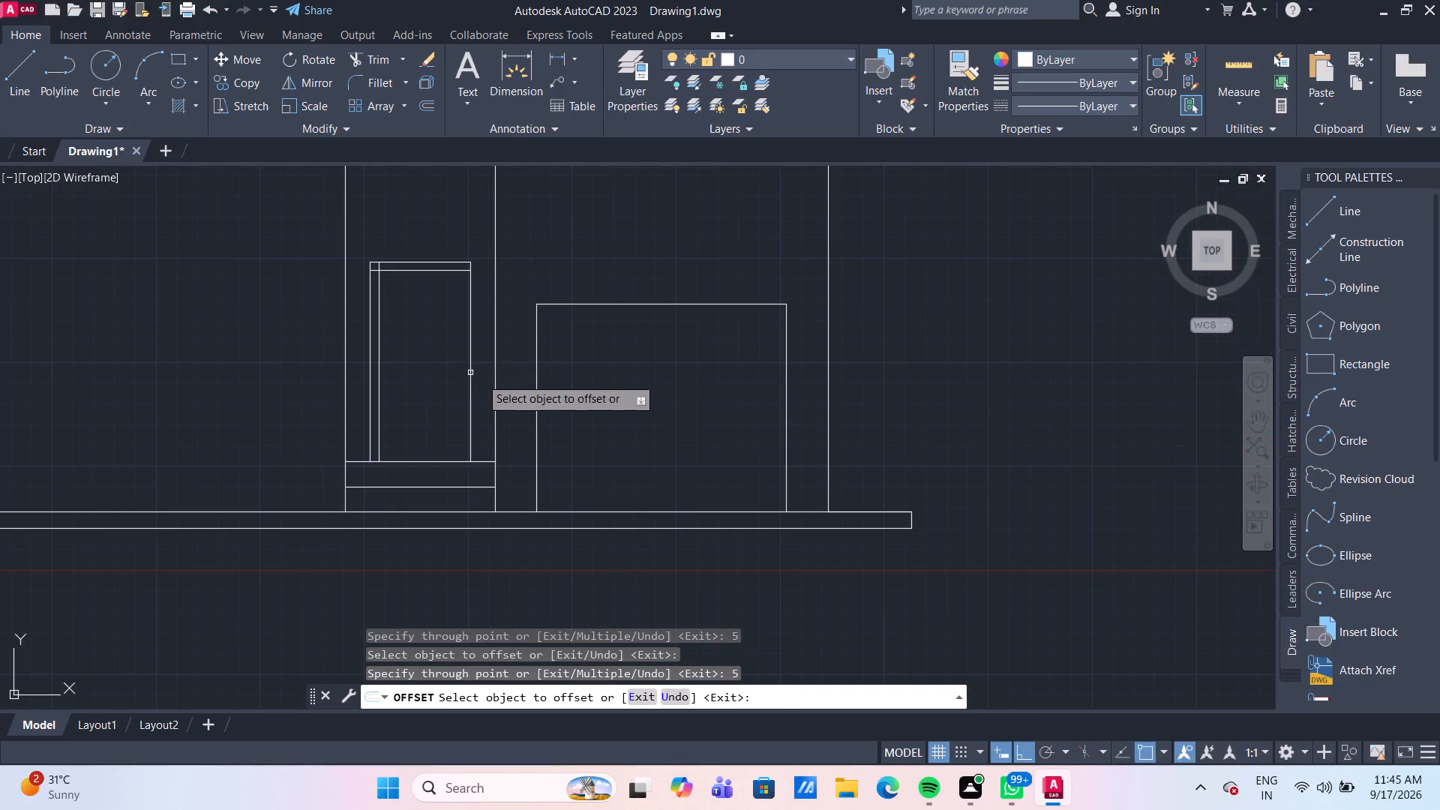
pyautogui.click(472, 379)
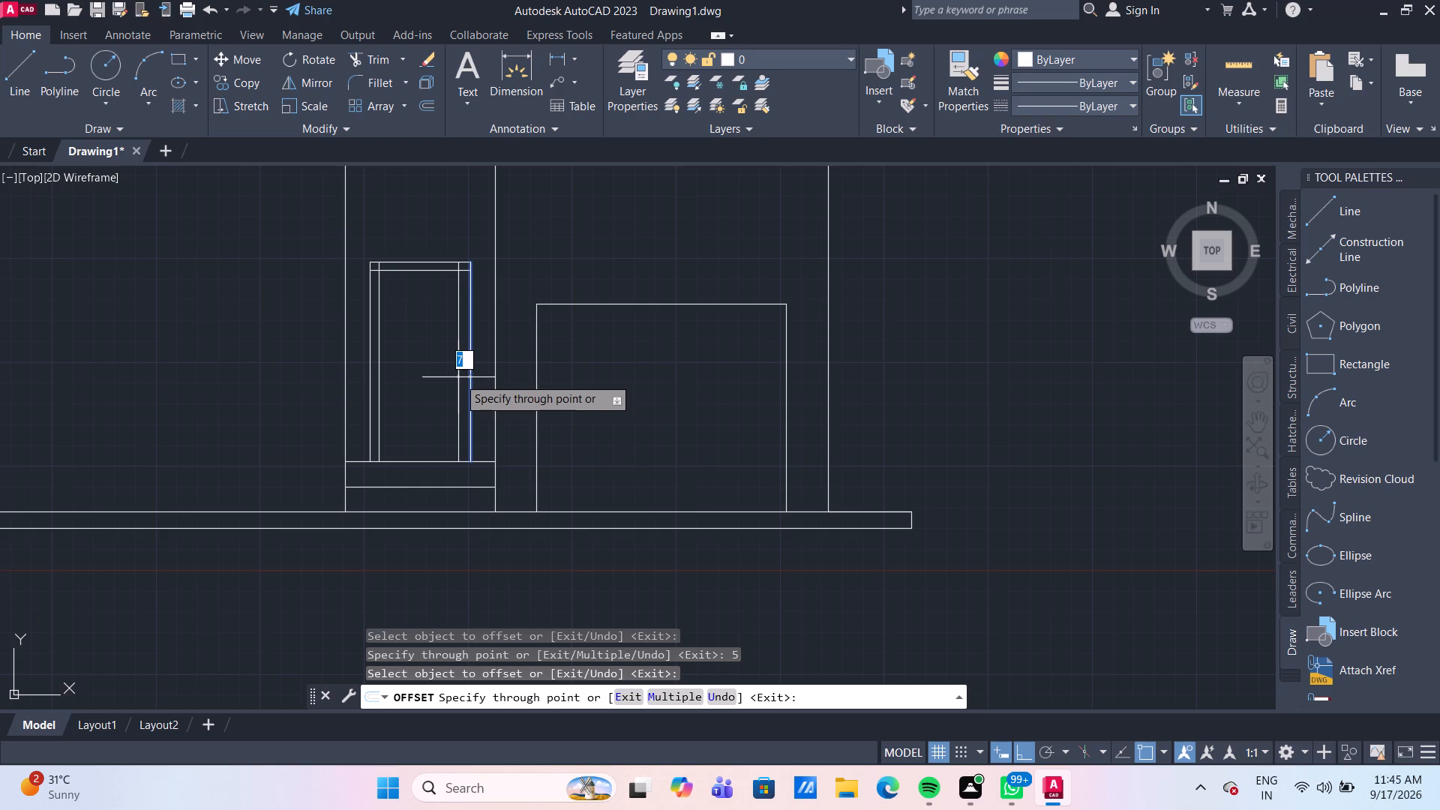
pyautogui.press('5')
pyautogui.press('Return')
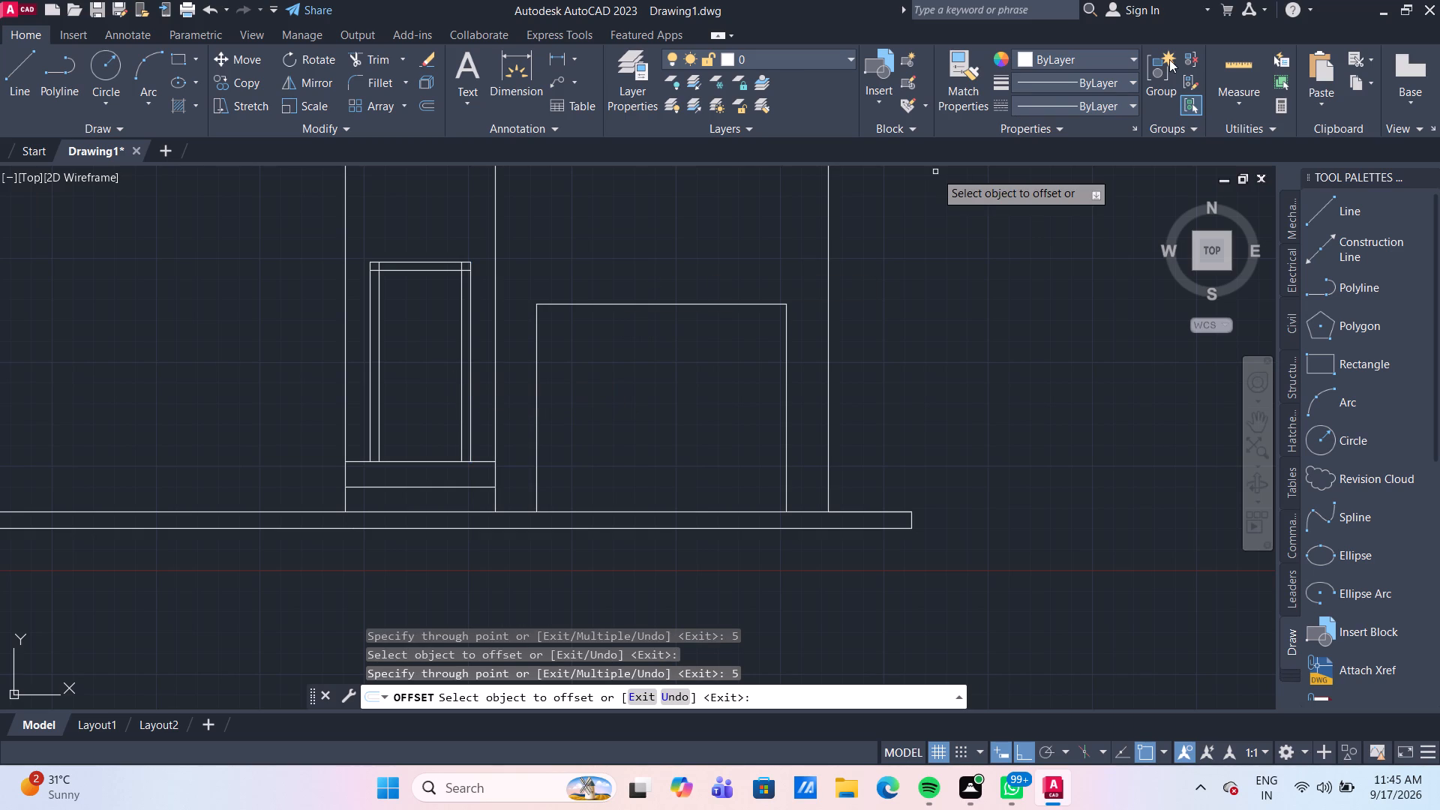
# Measure the clear opening inside the narrow door's inner frame lines.
pyautogui.click(1234, 67)
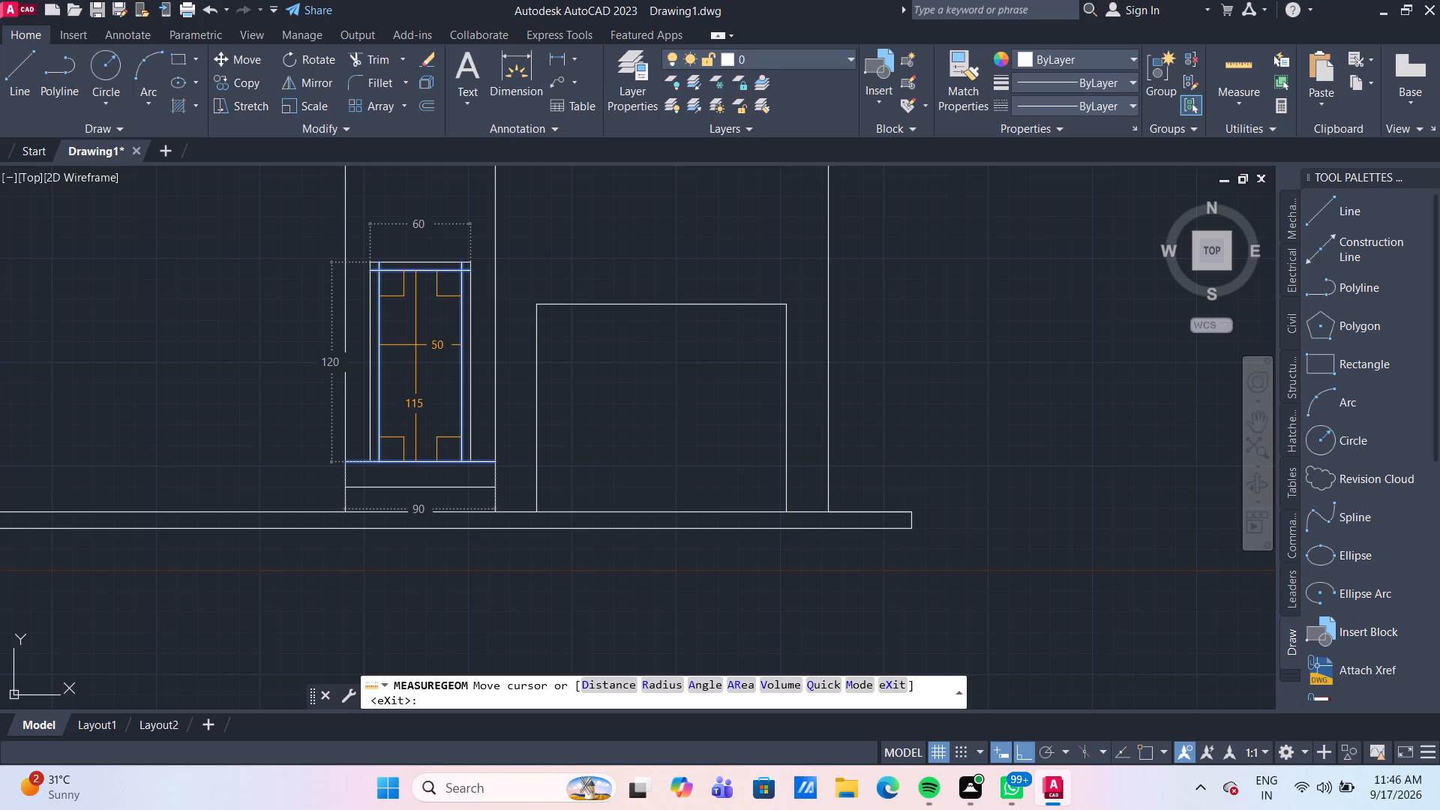
pyautogui.press('Escape')
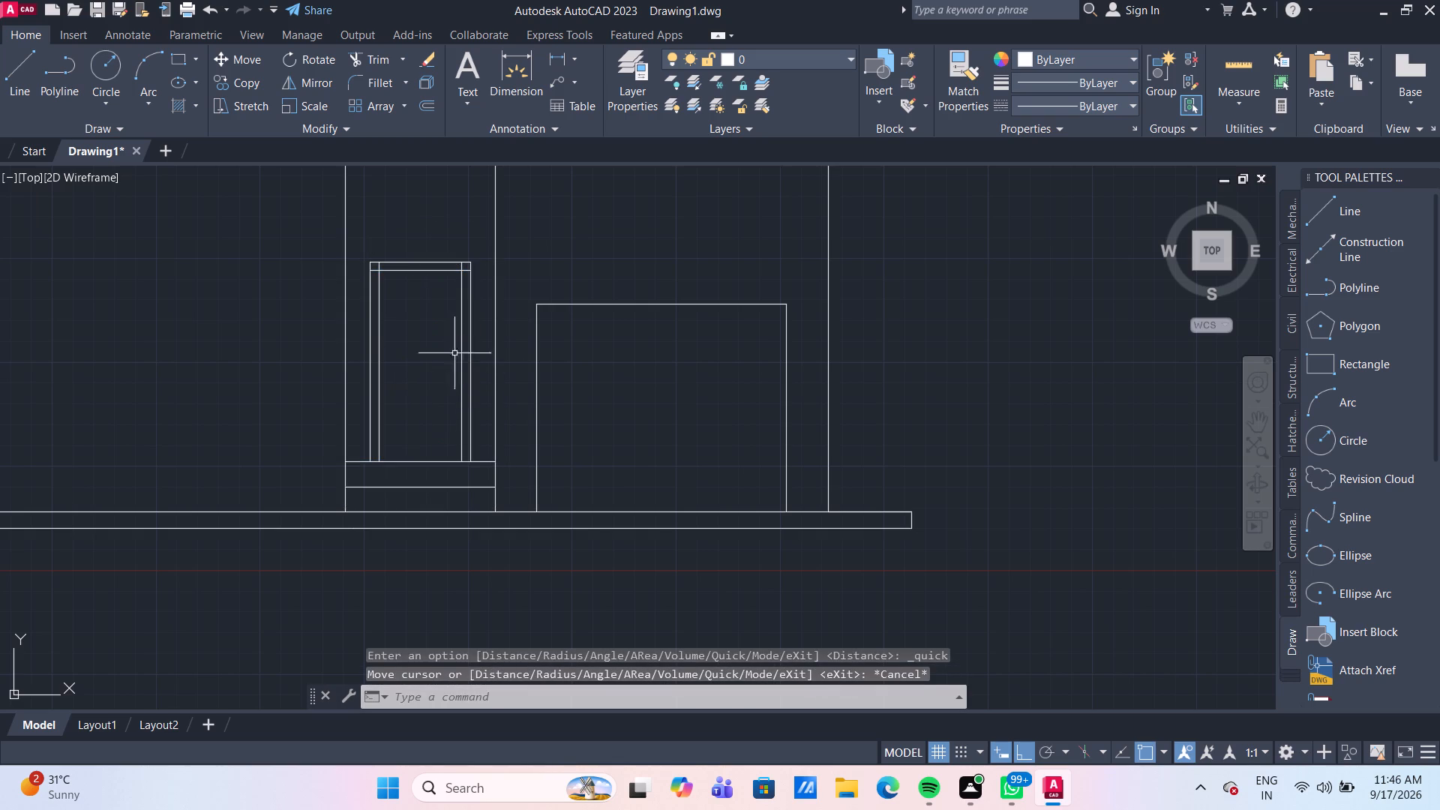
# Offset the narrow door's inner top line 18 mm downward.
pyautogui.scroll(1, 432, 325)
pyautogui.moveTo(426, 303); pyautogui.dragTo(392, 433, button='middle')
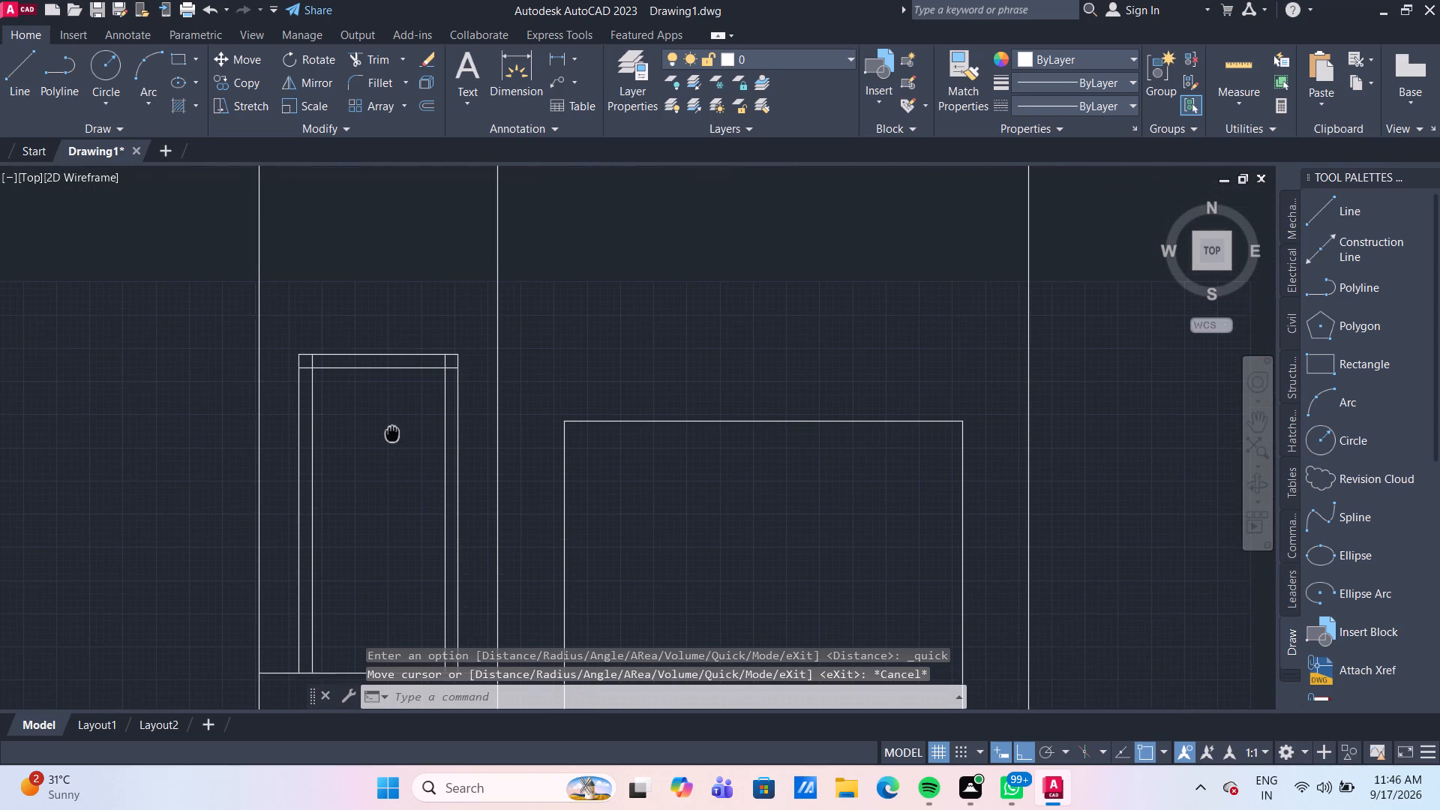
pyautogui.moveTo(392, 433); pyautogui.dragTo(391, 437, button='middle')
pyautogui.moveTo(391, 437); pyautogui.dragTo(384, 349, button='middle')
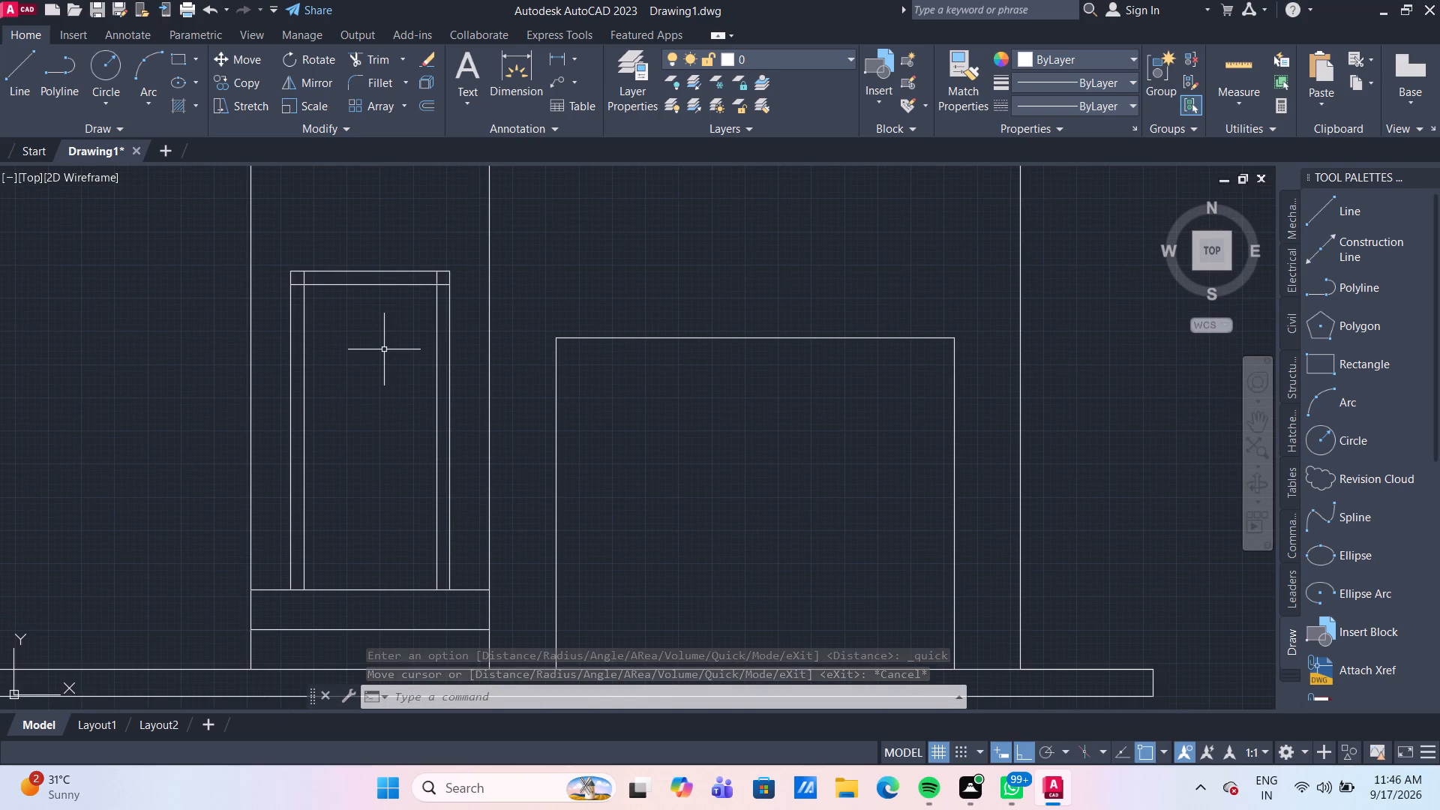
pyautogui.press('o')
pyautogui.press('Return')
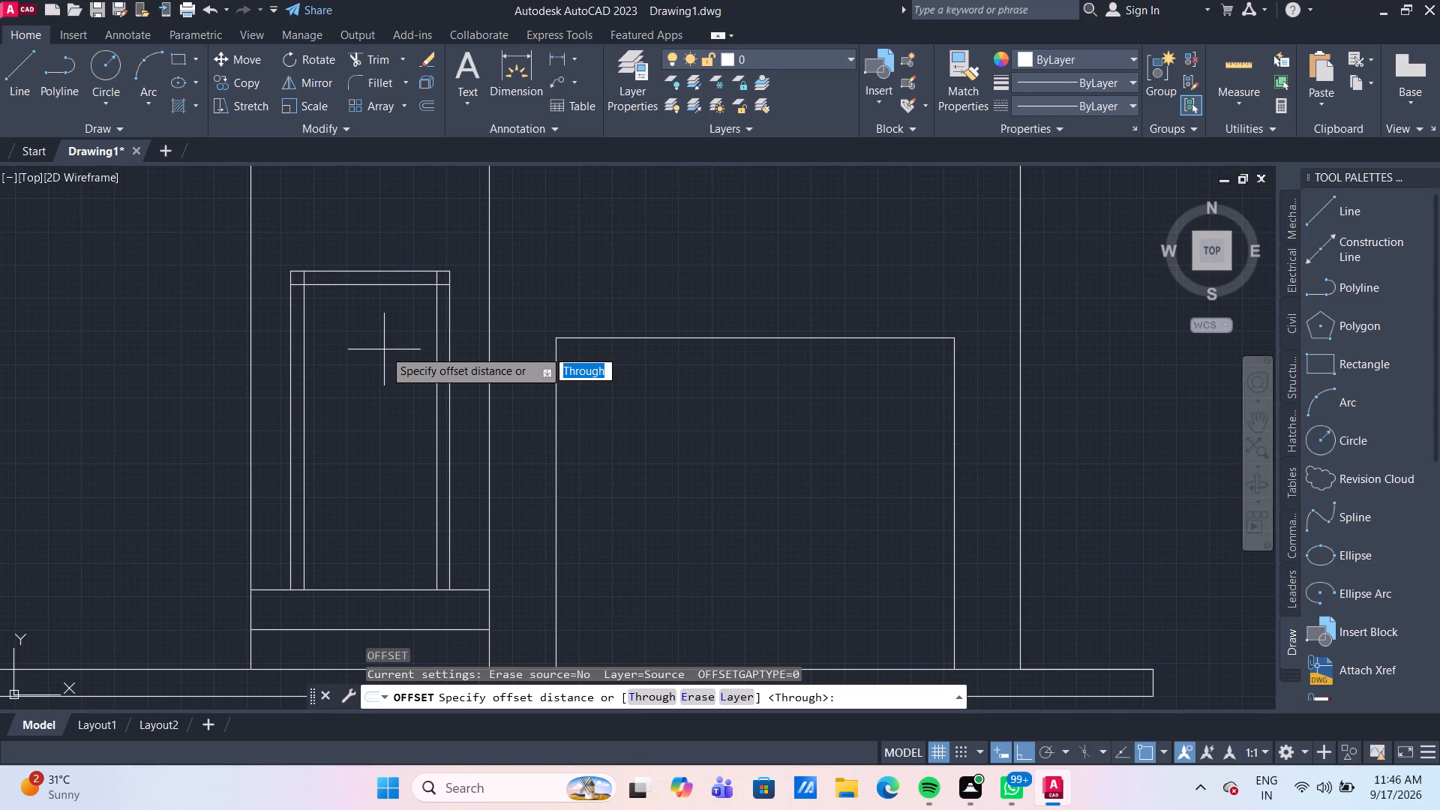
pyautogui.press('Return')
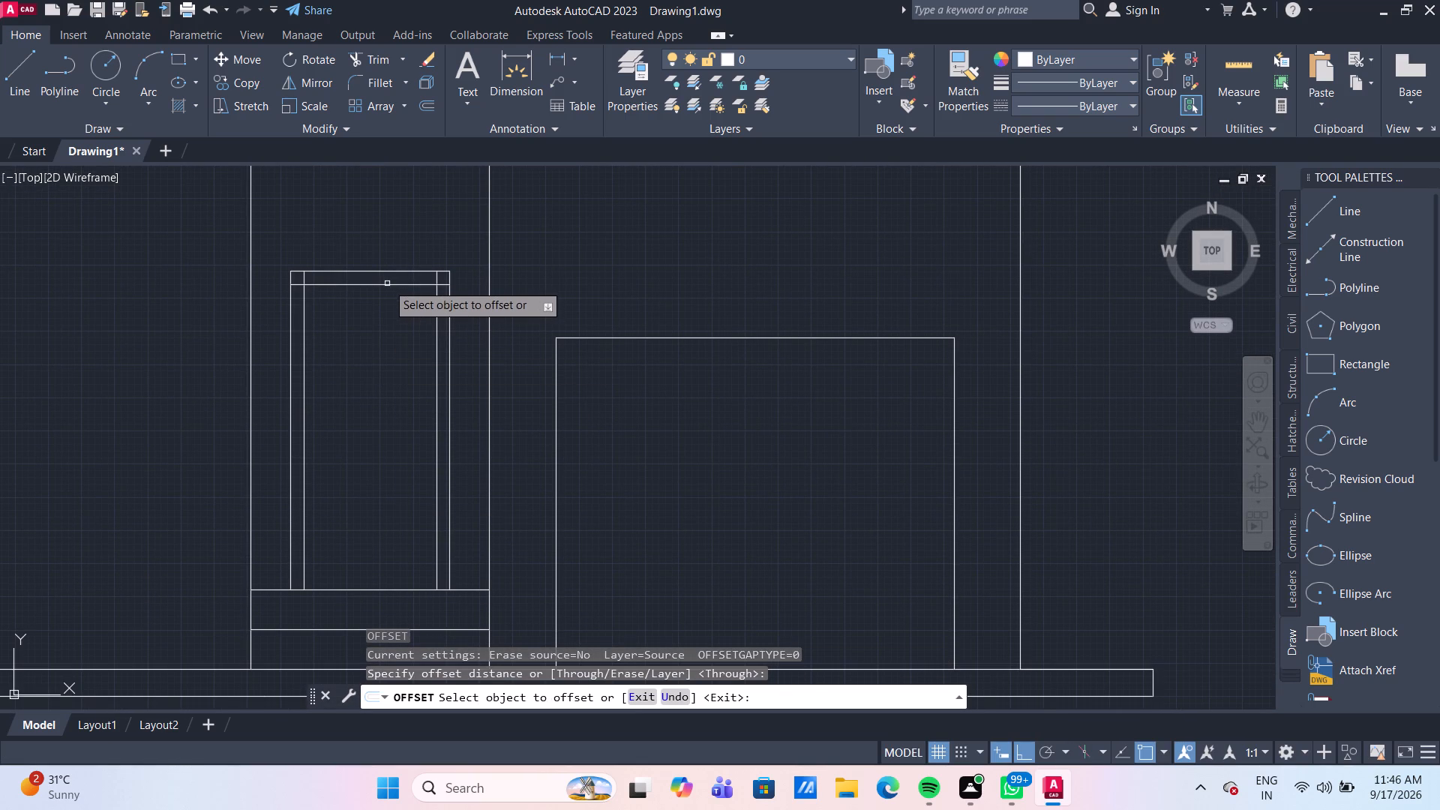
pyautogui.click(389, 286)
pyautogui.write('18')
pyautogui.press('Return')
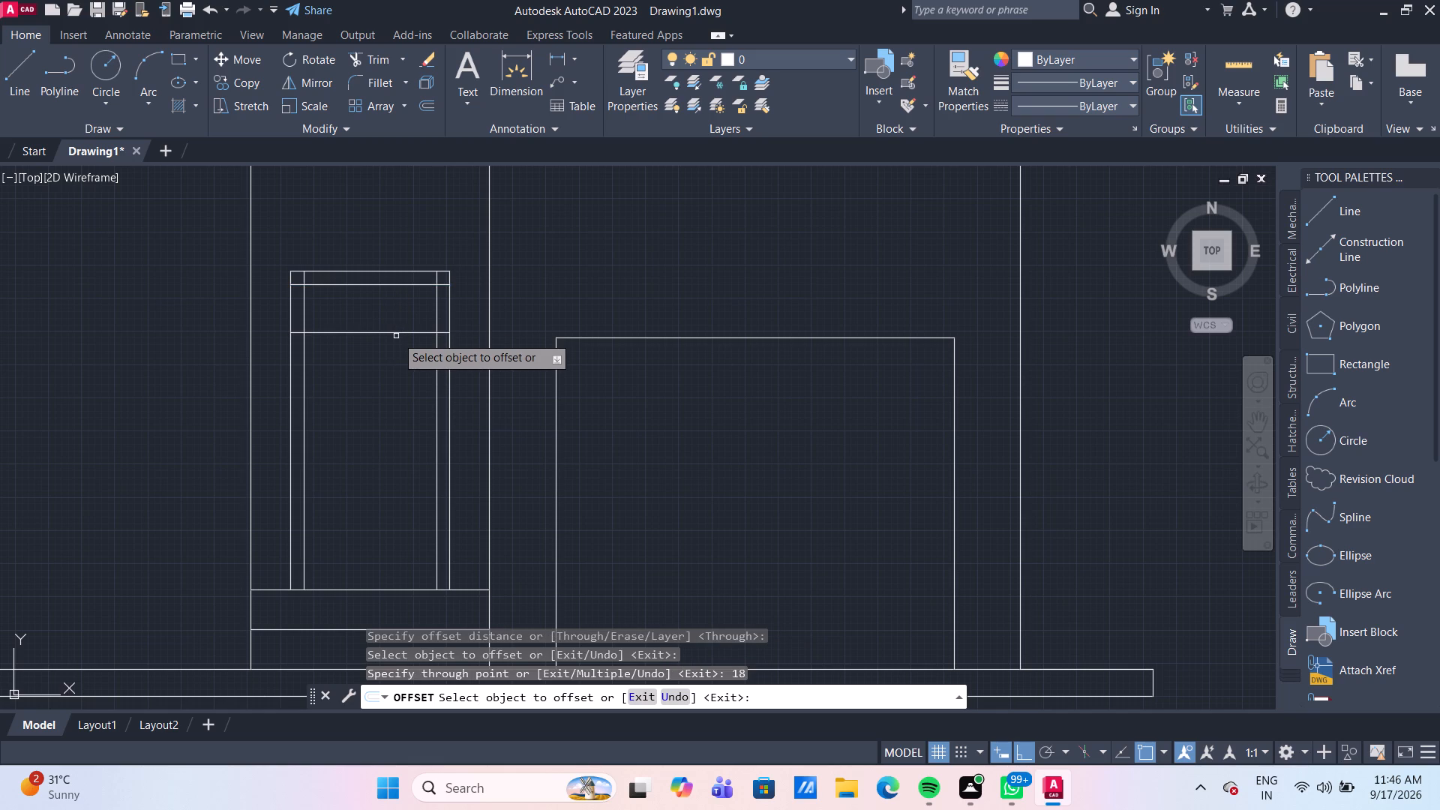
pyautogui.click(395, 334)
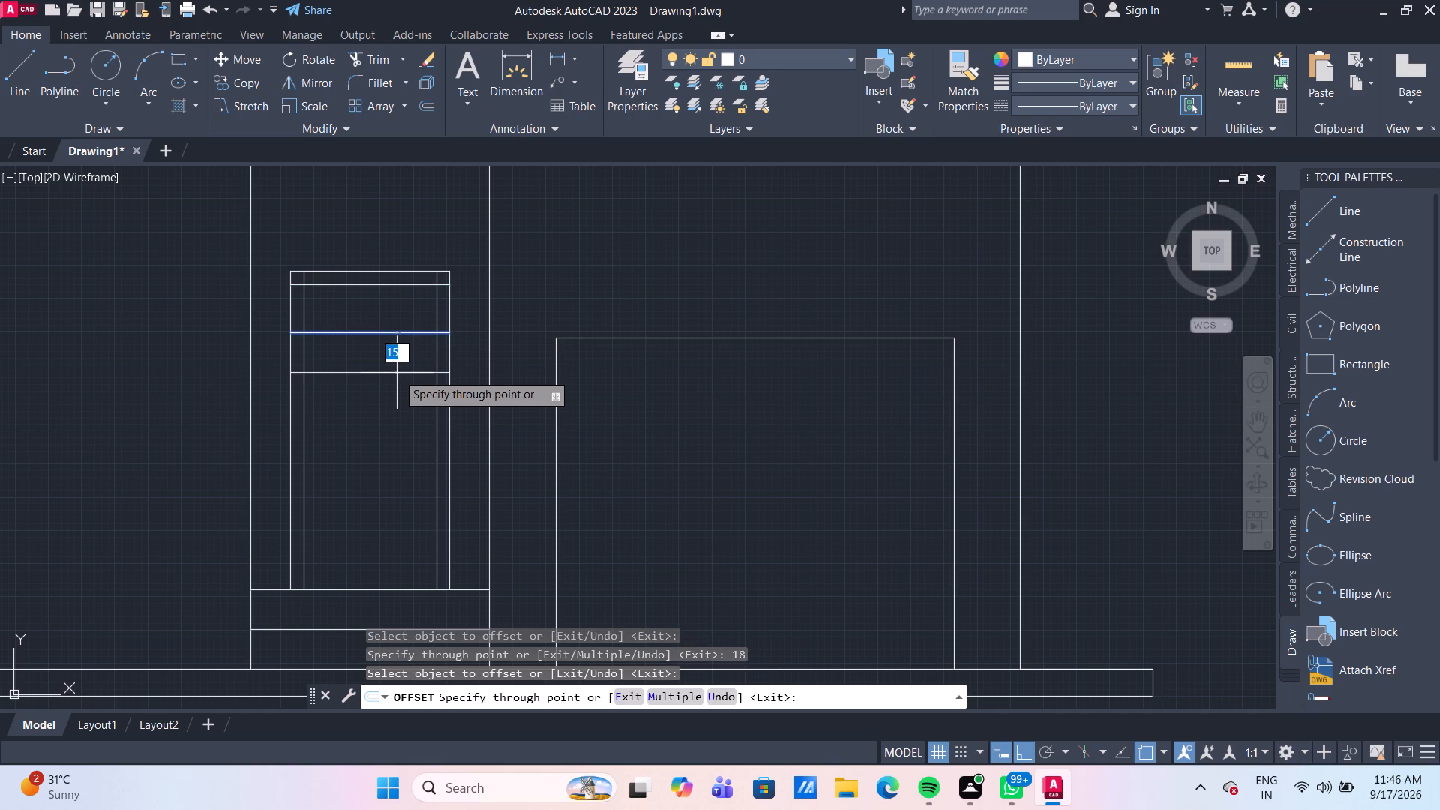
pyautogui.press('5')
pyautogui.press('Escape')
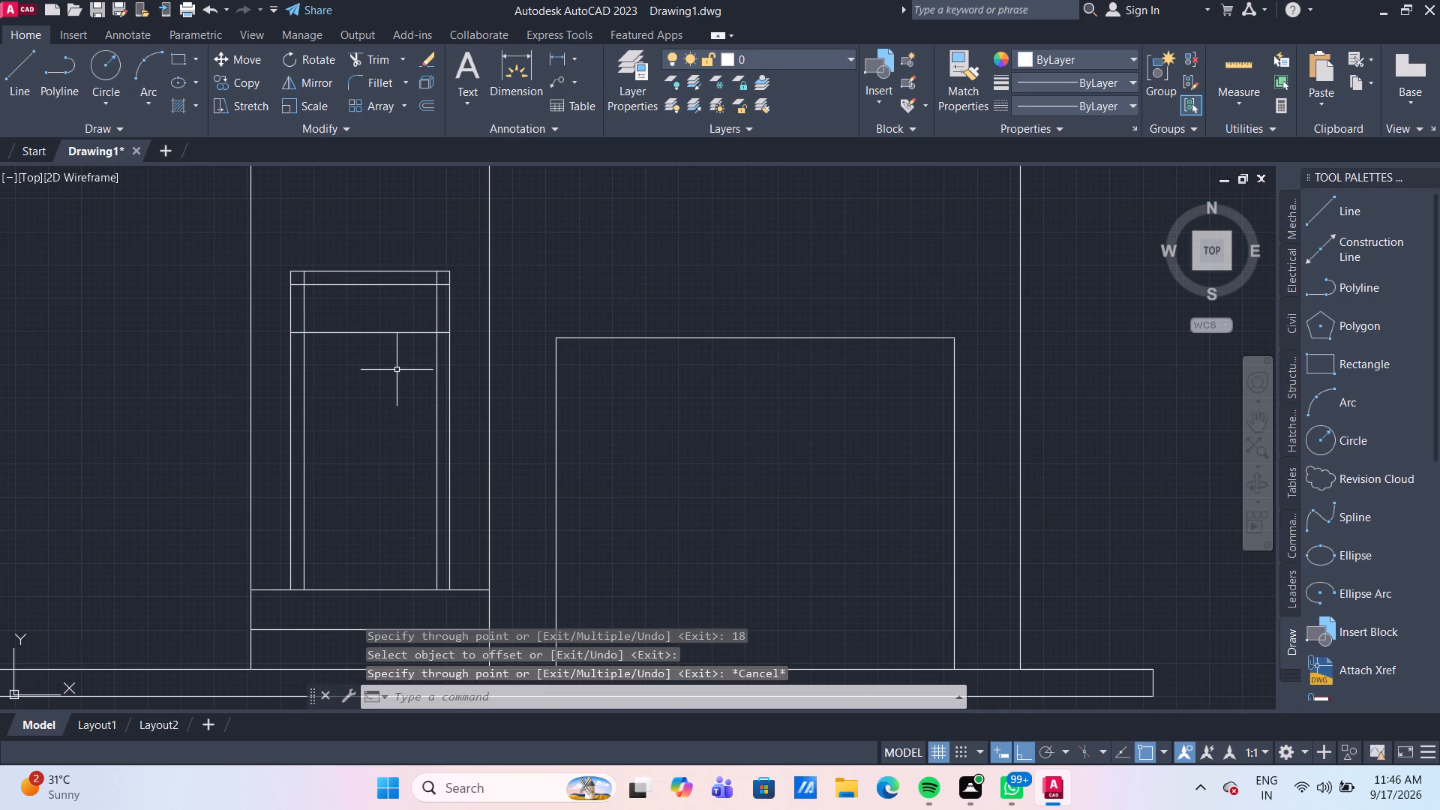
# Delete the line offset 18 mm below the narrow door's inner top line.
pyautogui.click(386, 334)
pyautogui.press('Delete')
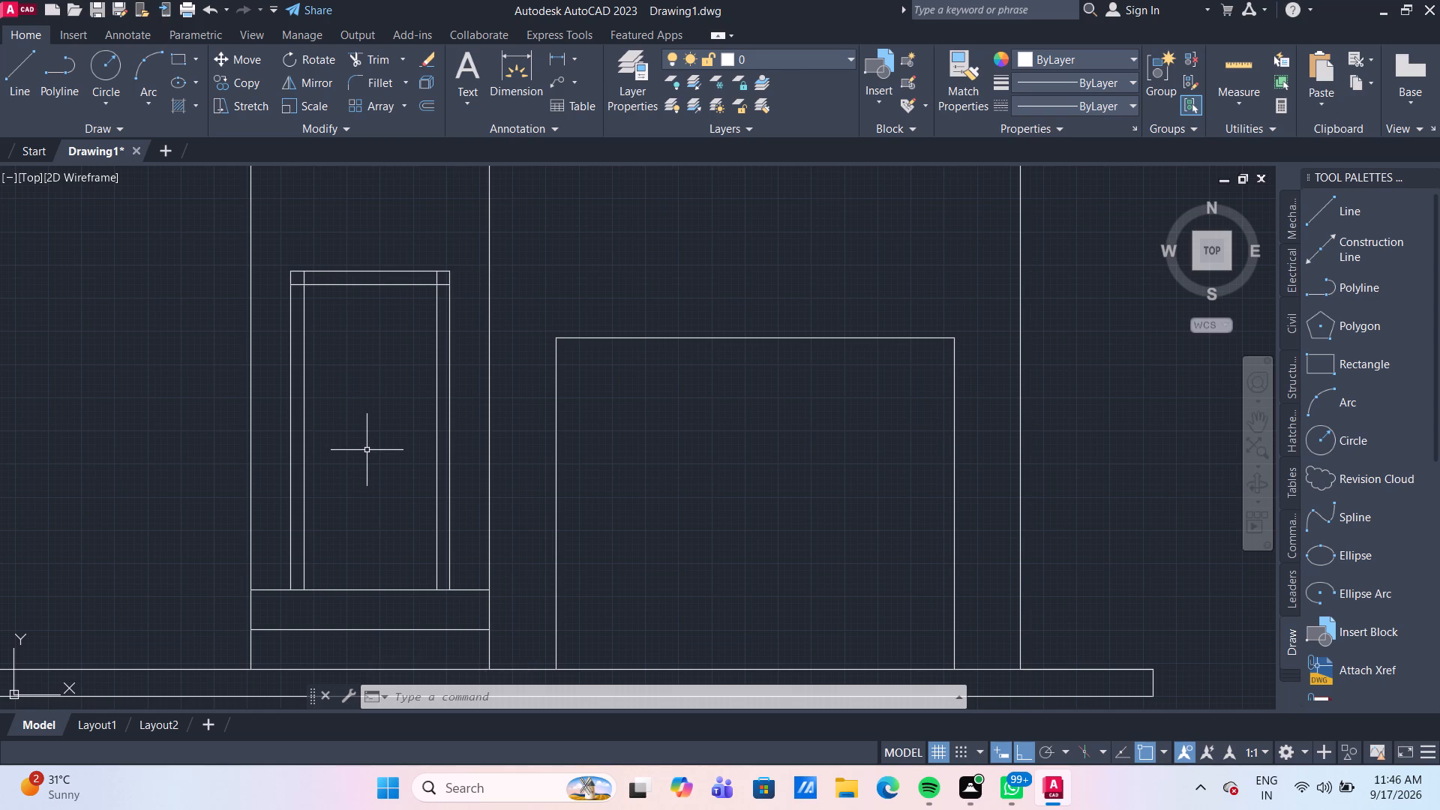
# Offset the upper step line 5 mm upward to form the bottom rail of the narrow door.
pyautogui.press('o')
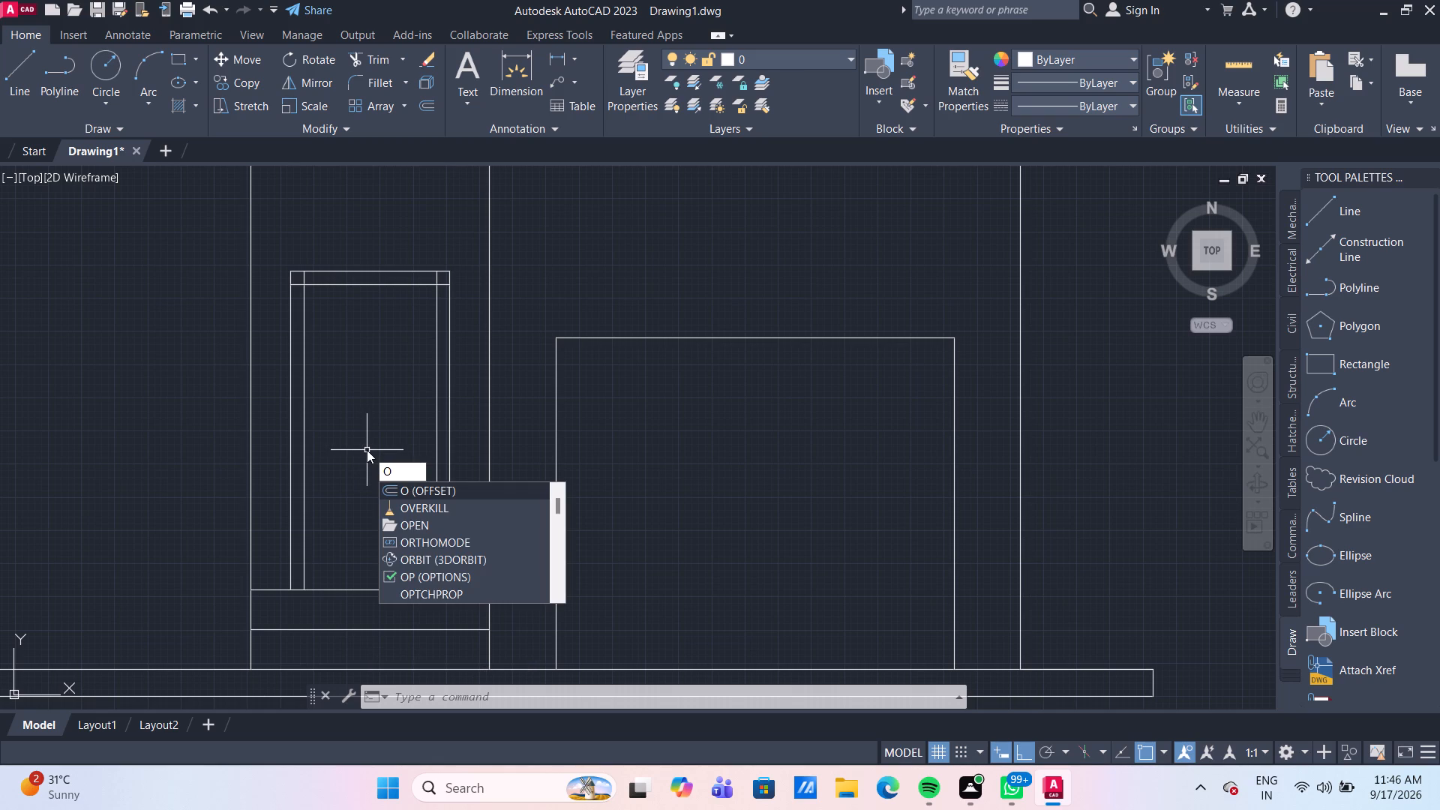
pyautogui.press('Return')
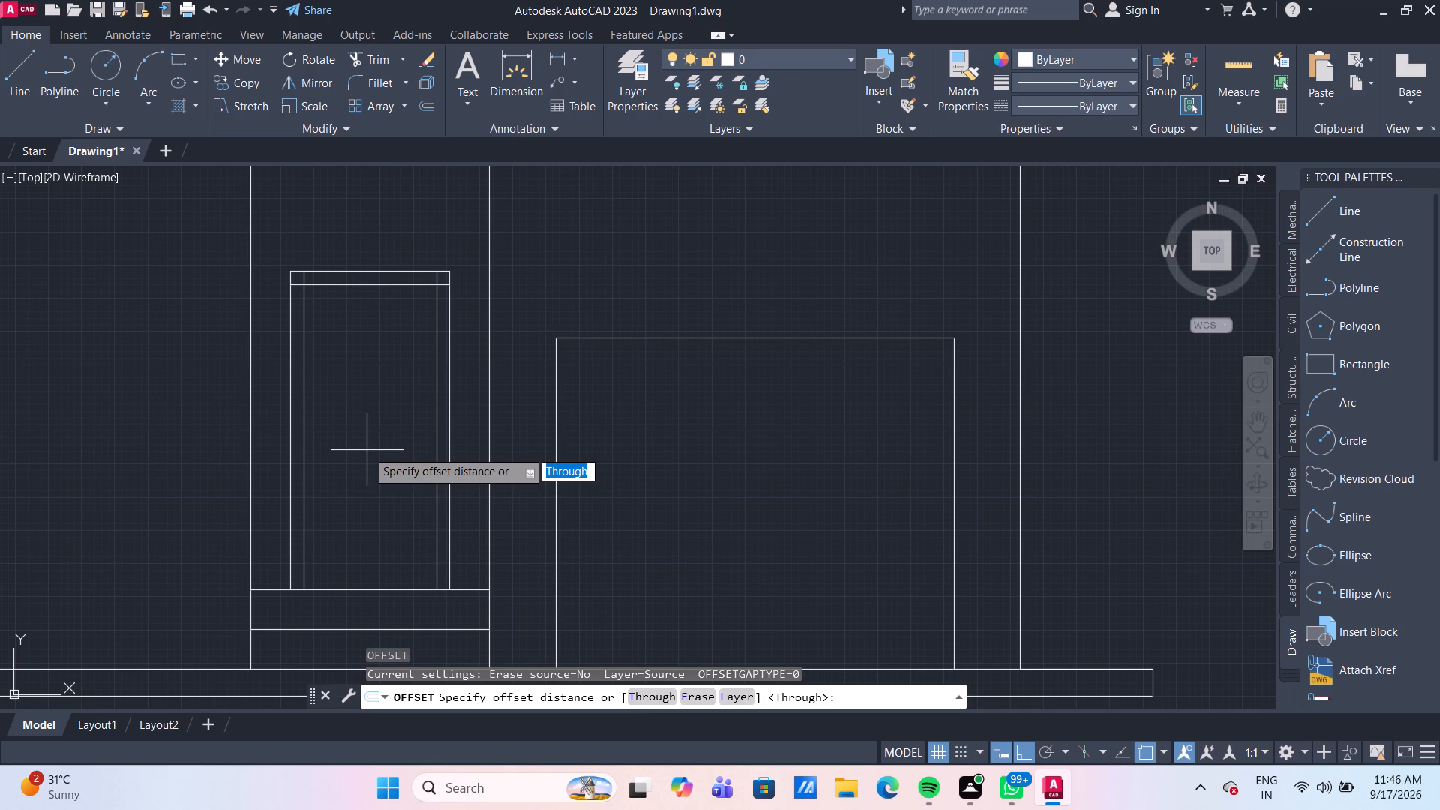
pyautogui.press('Return')
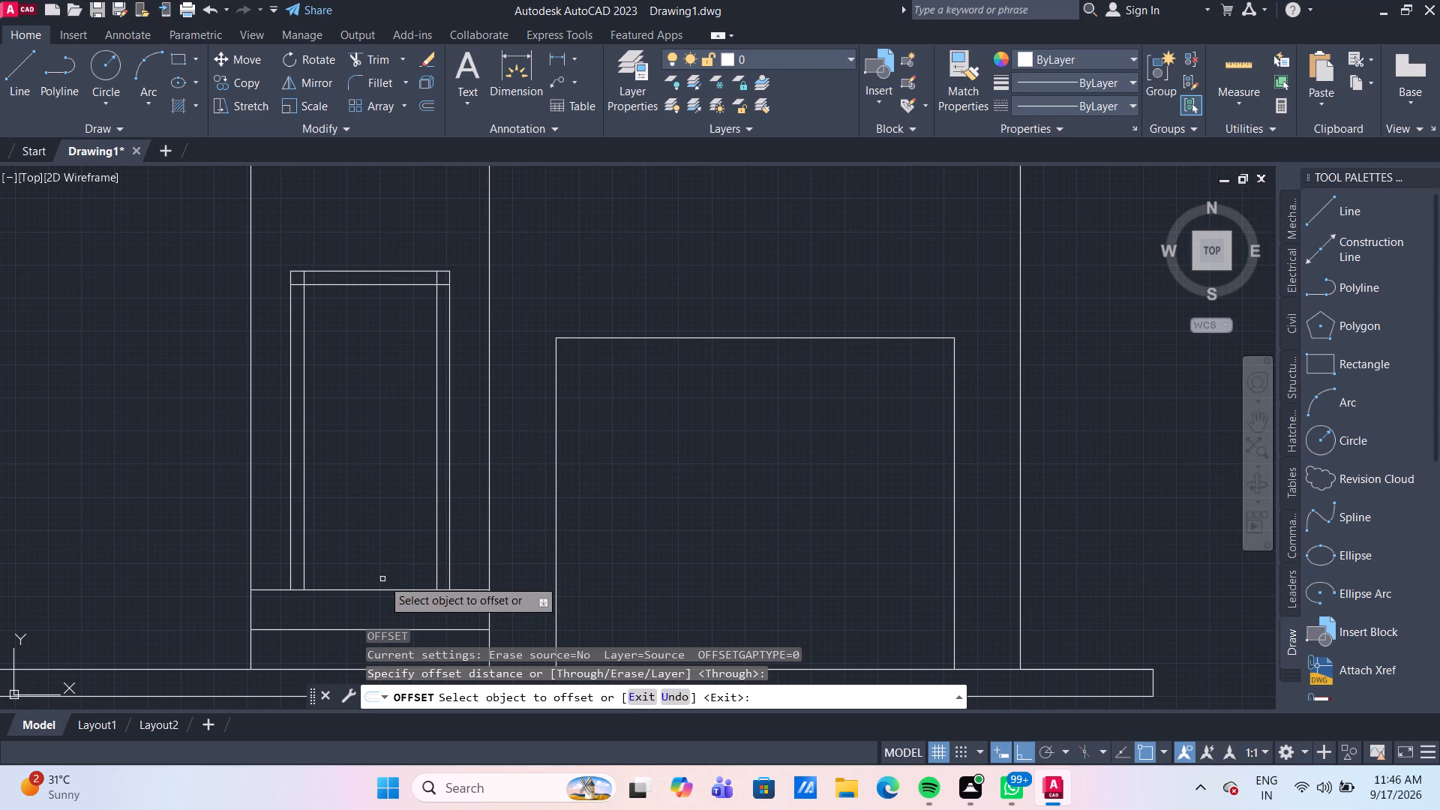
pyautogui.click(388, 589)
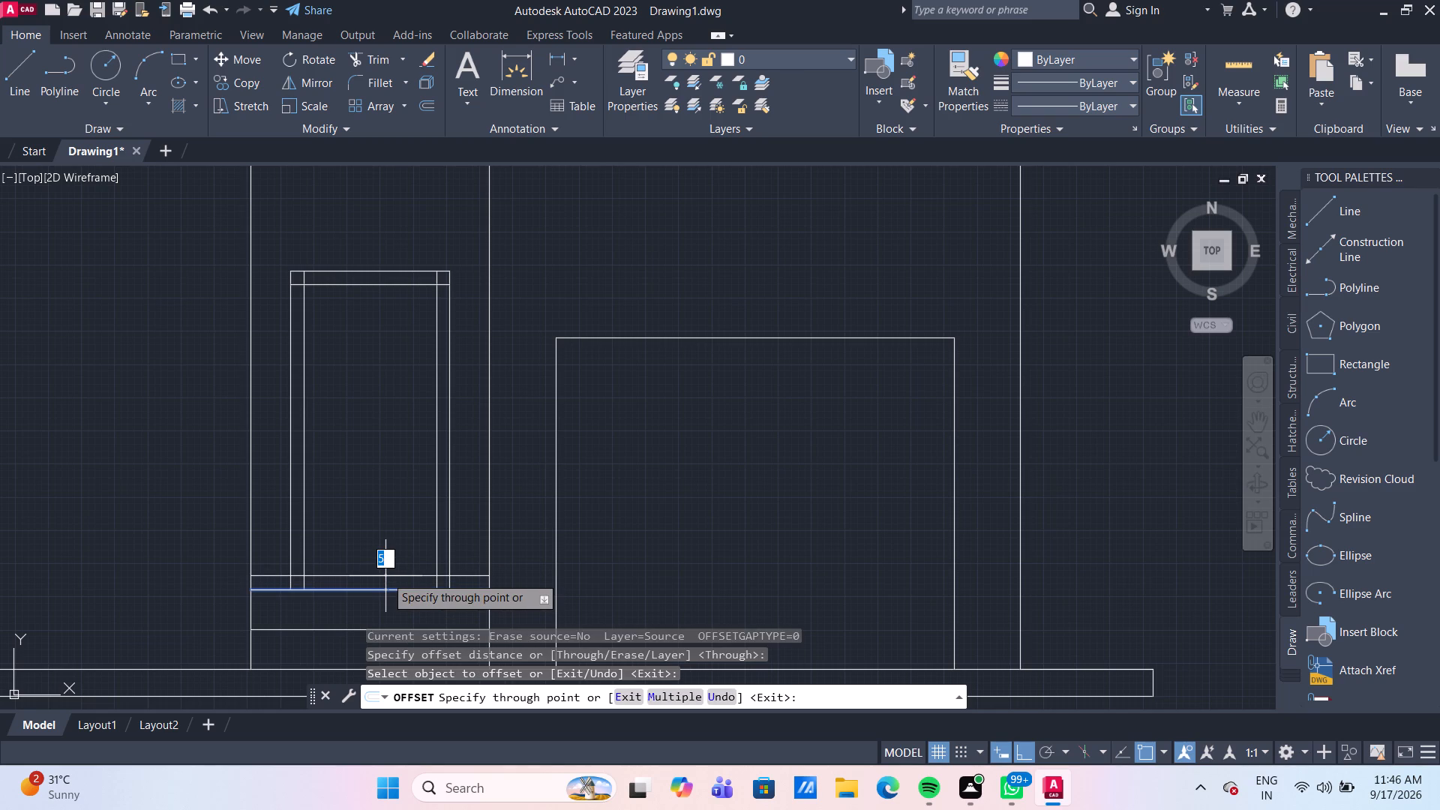
pyautogui.press('5')
pyautogui.press('Return')
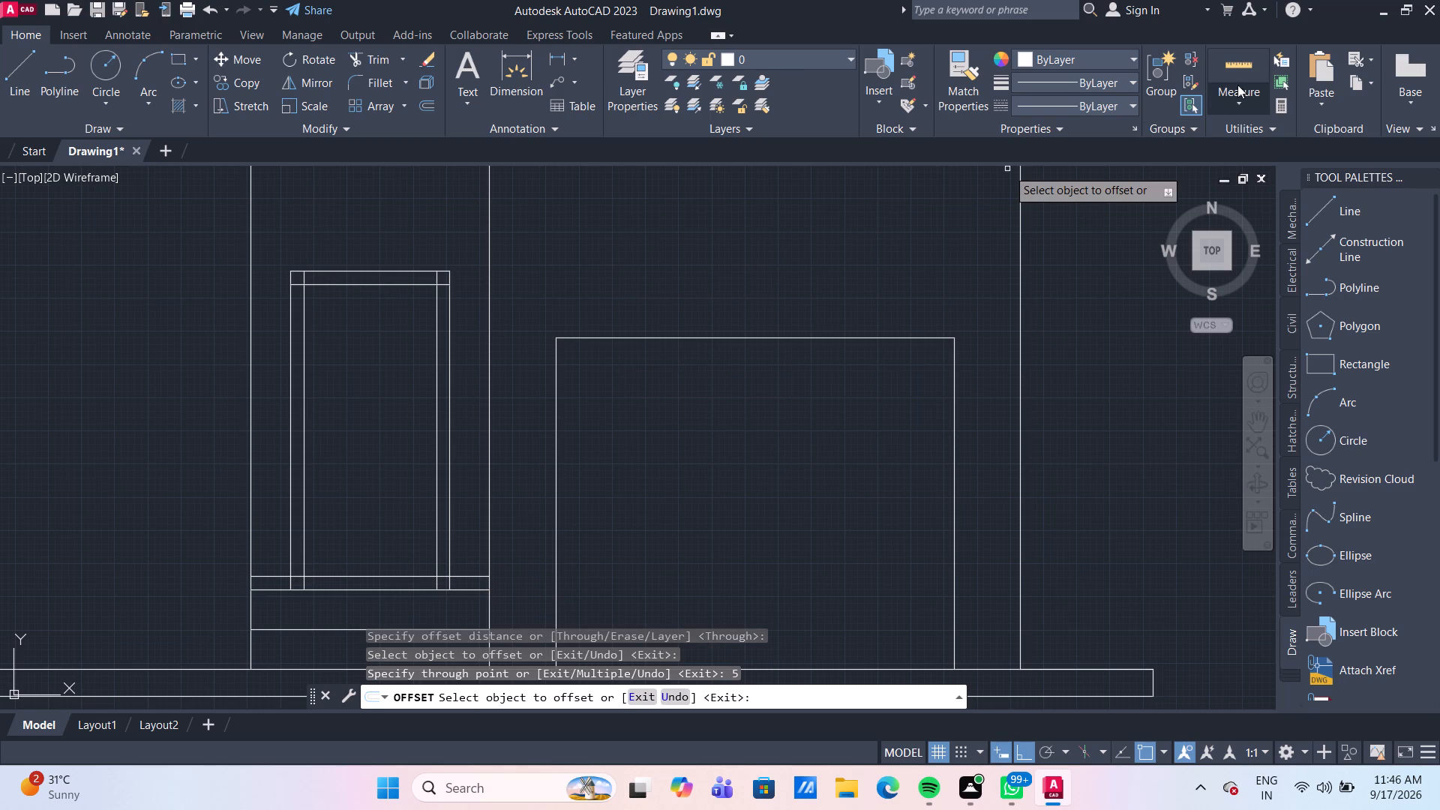
# Measure the spacing inside the narrow door frame above its bottom rail.
pyautogui.moveTo(1243, 64); pyautogui.dragTo(1208, 71)
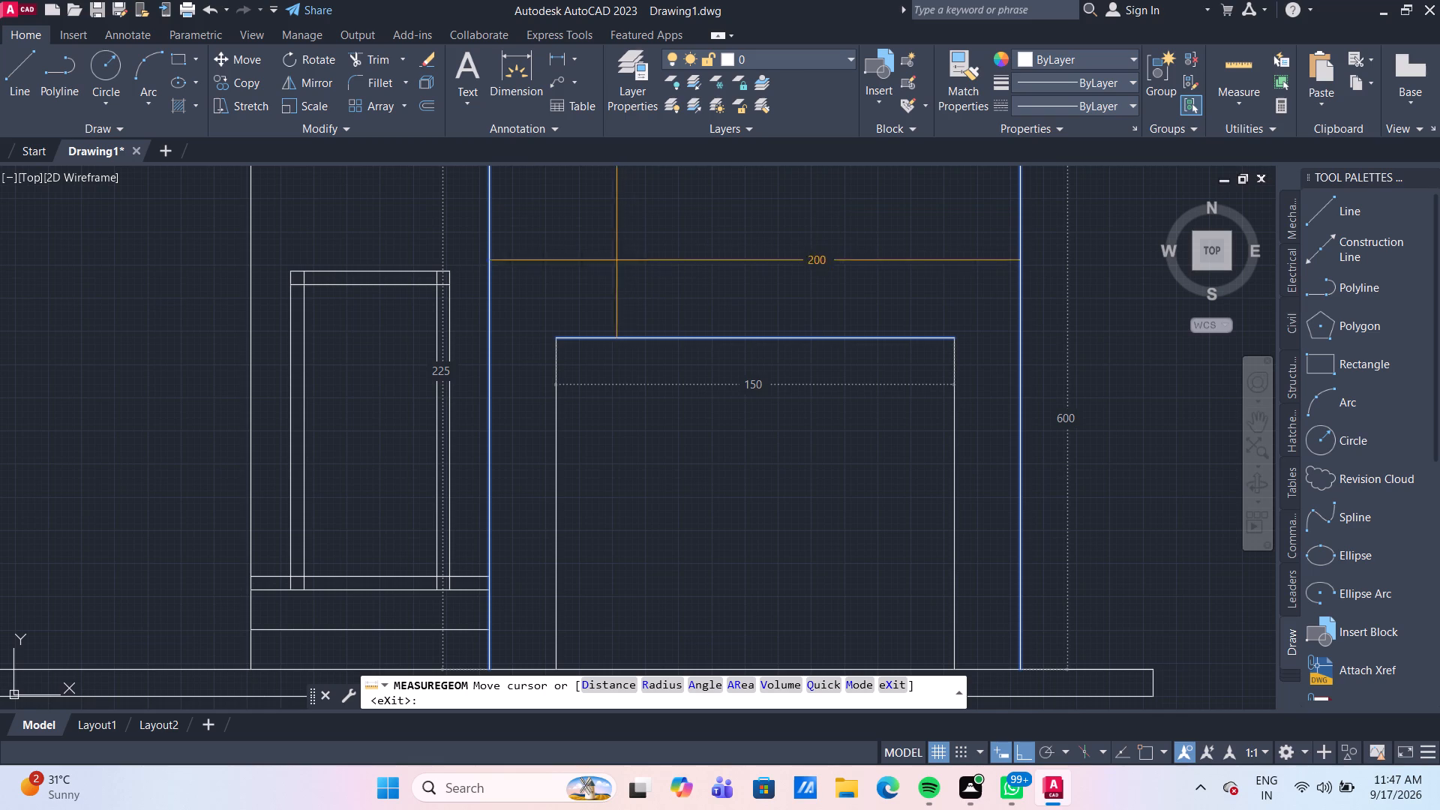
pyautogui.press('Escape')
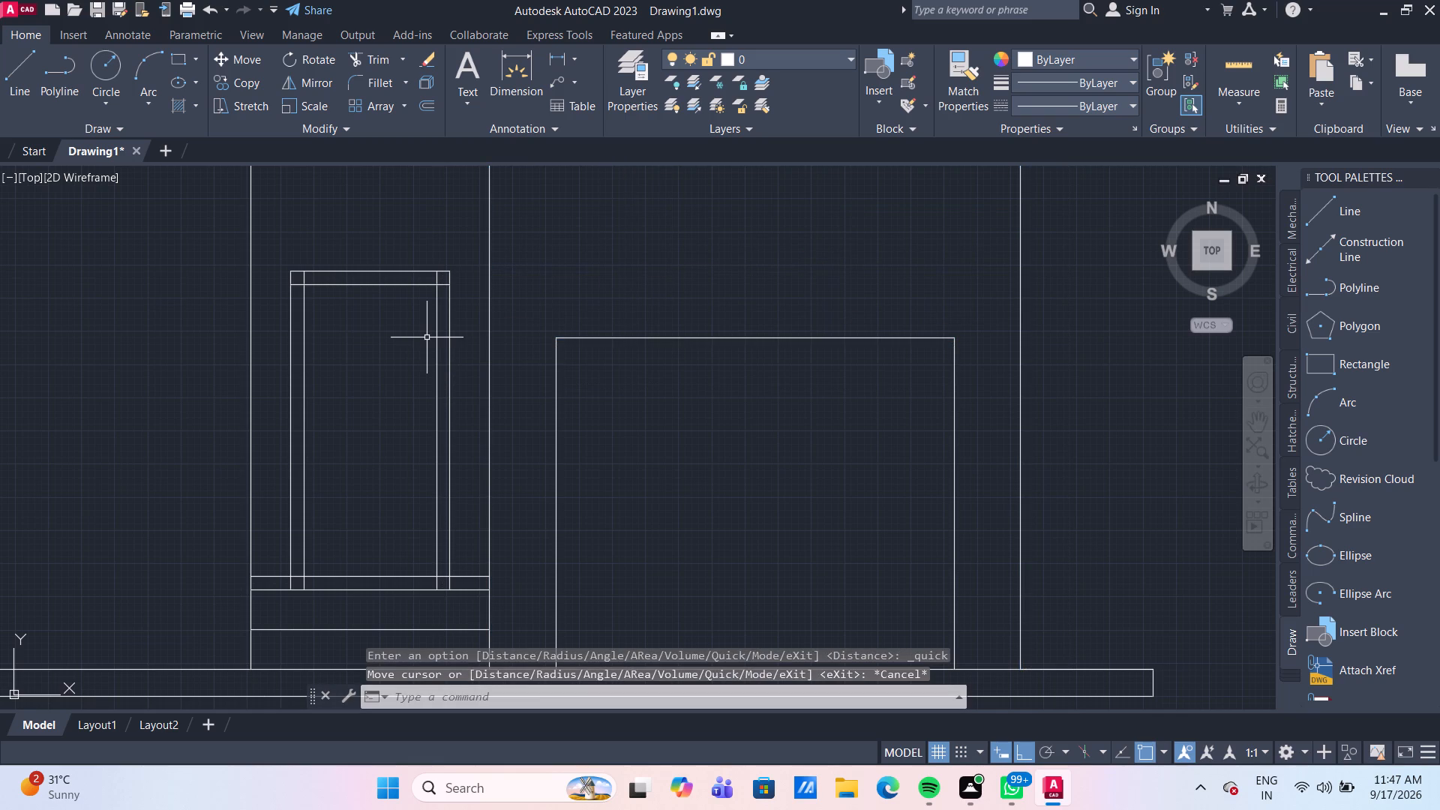
# Form the narrow door's first crossbar by offsetting the inner top line 17 mm down and that new line 5 mm further down.
pyautogui.press('o')
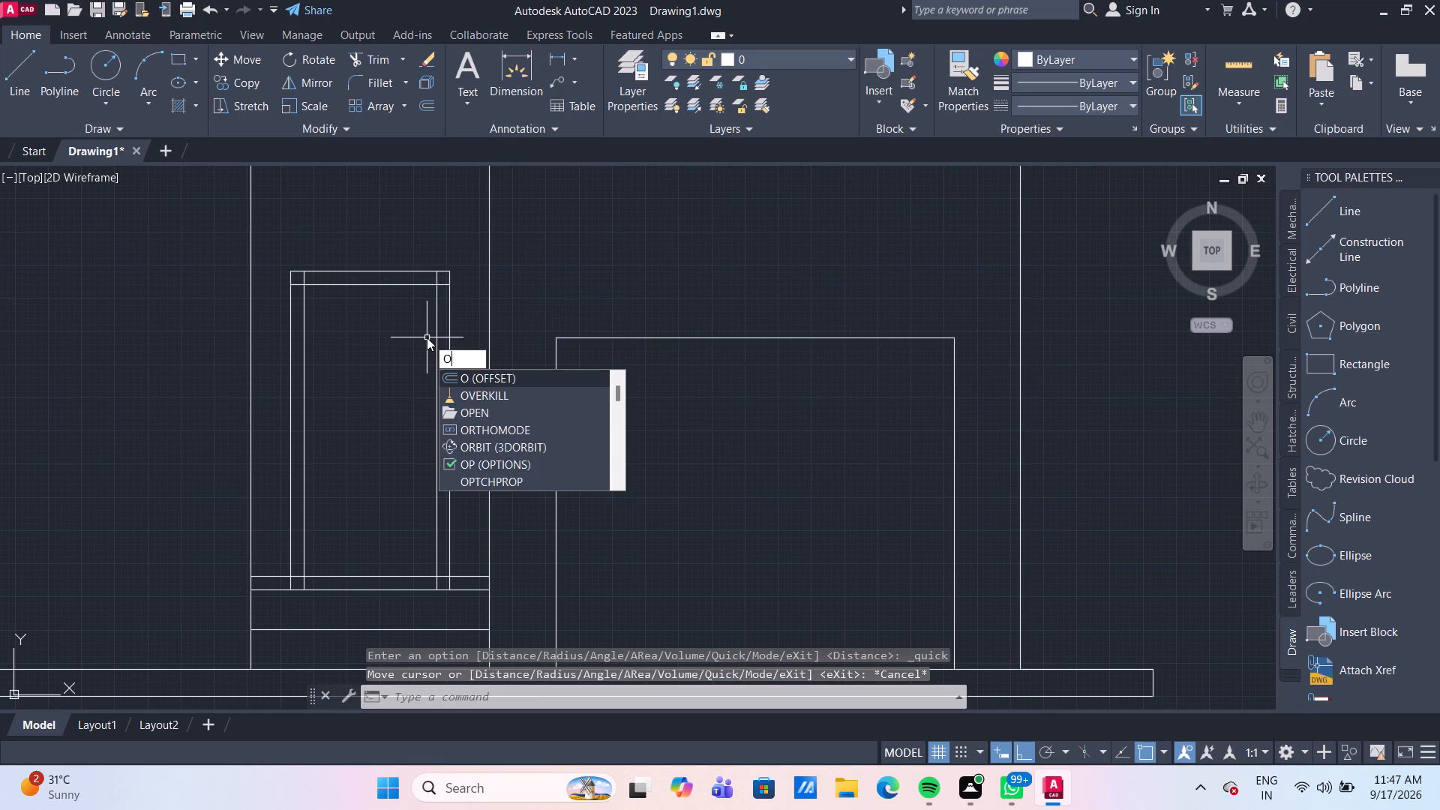
pyautogui.press('Return')
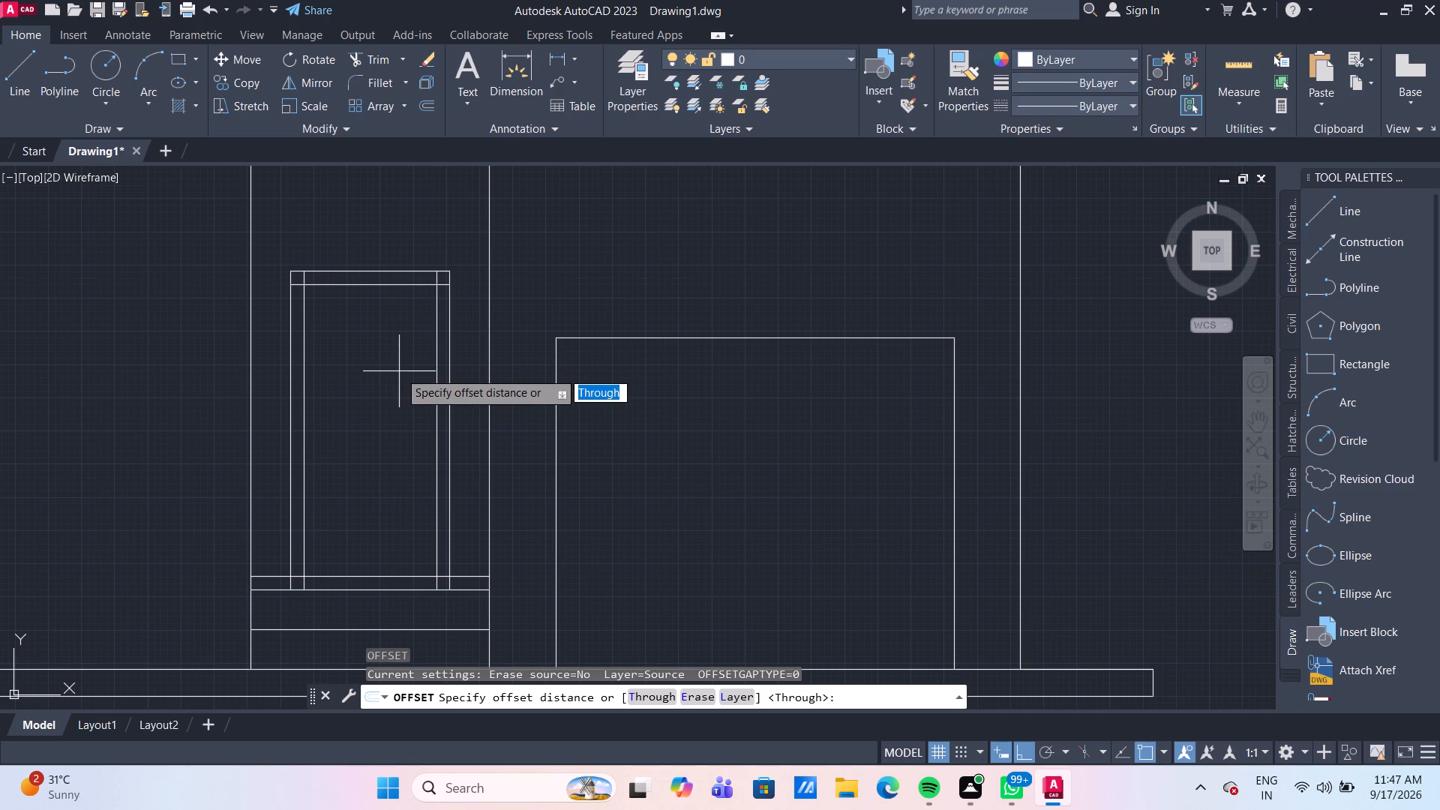
pyautogui.press('Return')
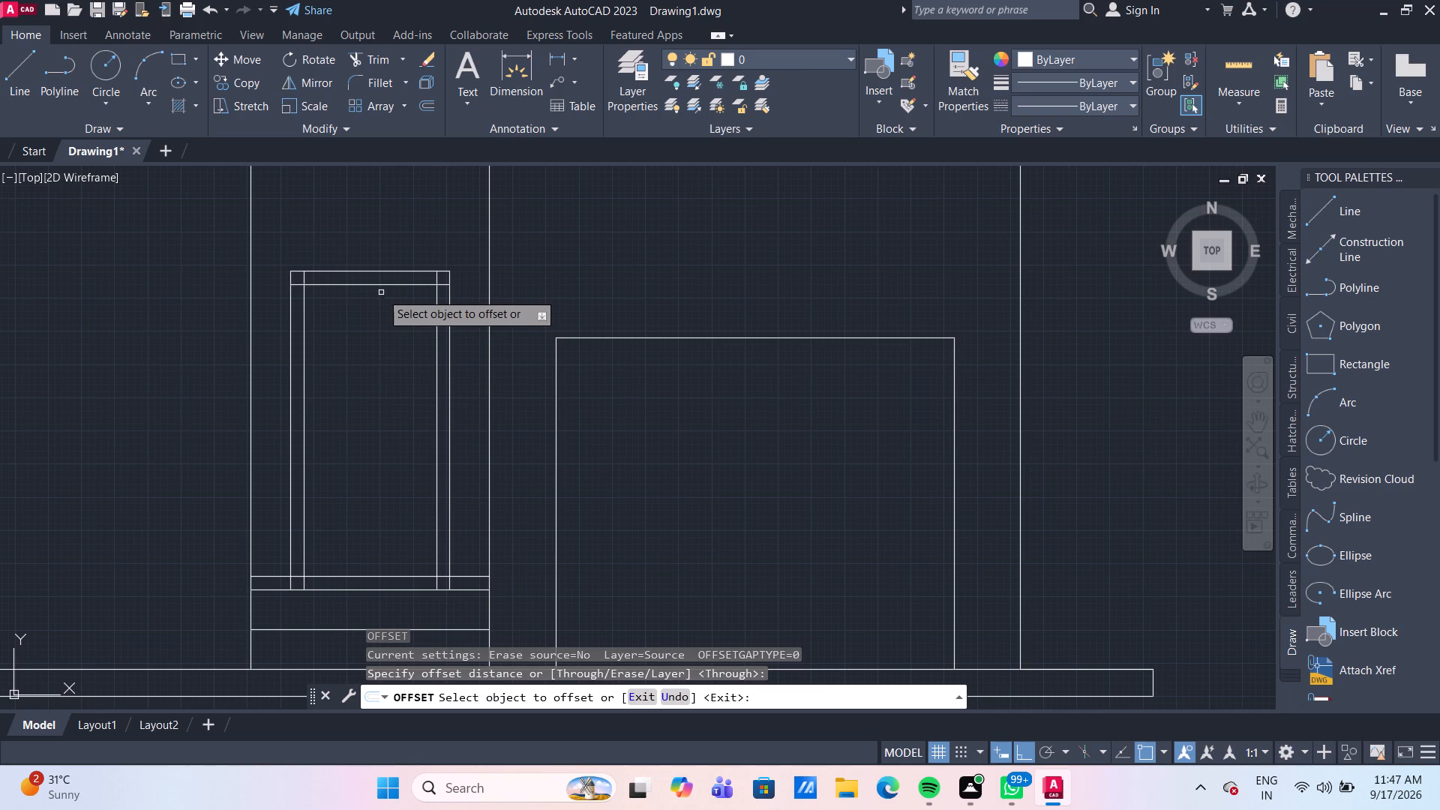
pyautogui.click(382, 286)
pyautogui.write('17')
pyautogui.press('Return')
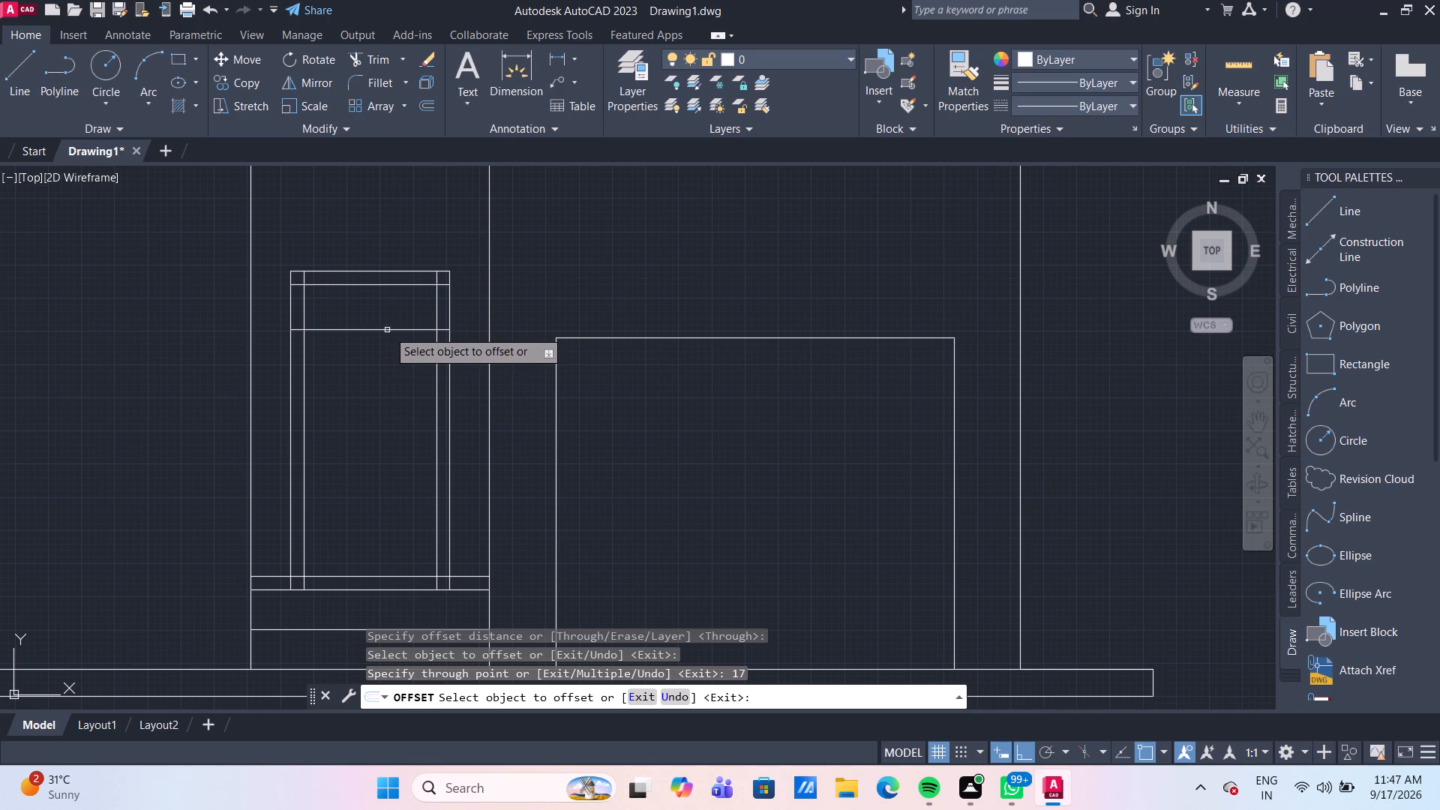
pyautogui.click(388, 330)
pyautogui.press('5')
pyautogui.press('Return')
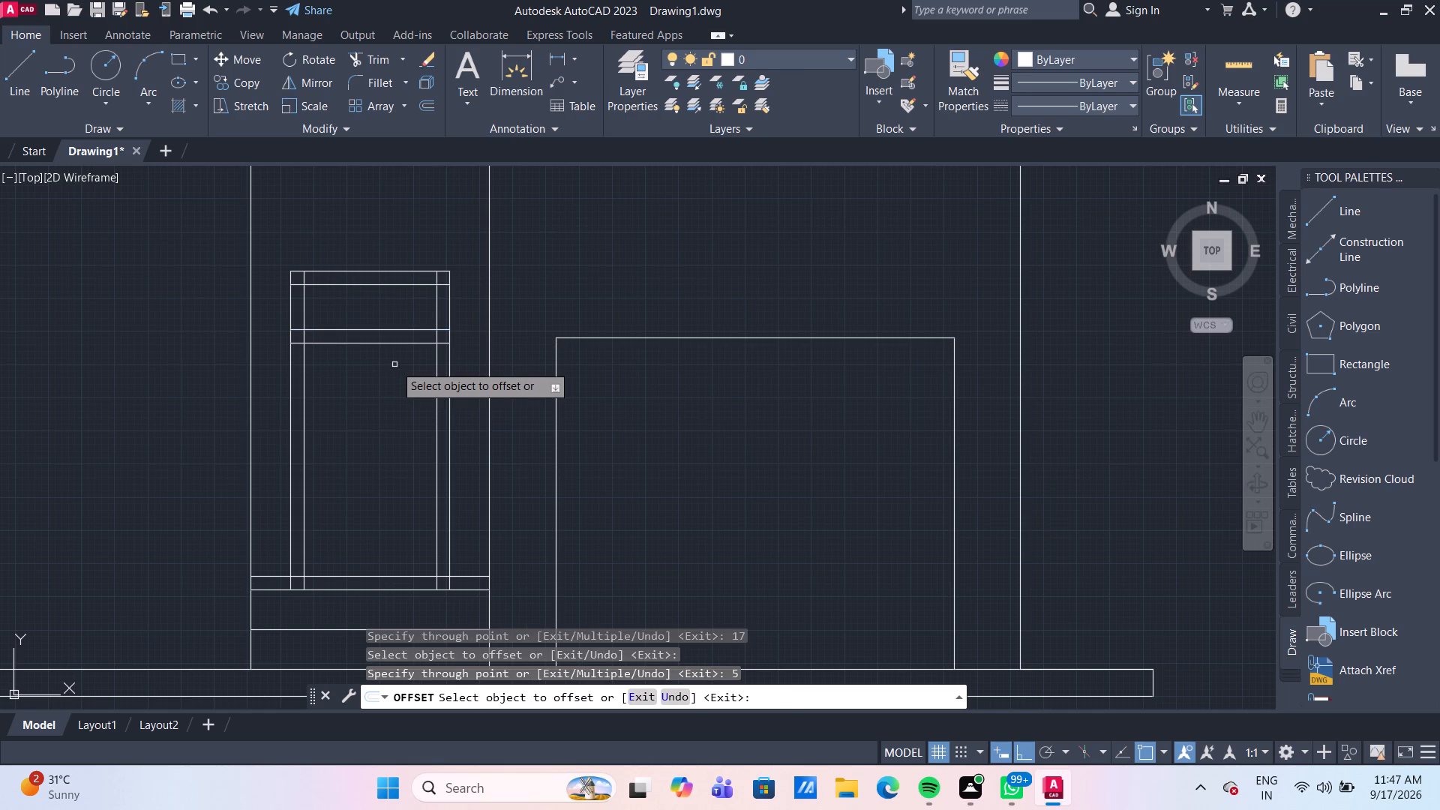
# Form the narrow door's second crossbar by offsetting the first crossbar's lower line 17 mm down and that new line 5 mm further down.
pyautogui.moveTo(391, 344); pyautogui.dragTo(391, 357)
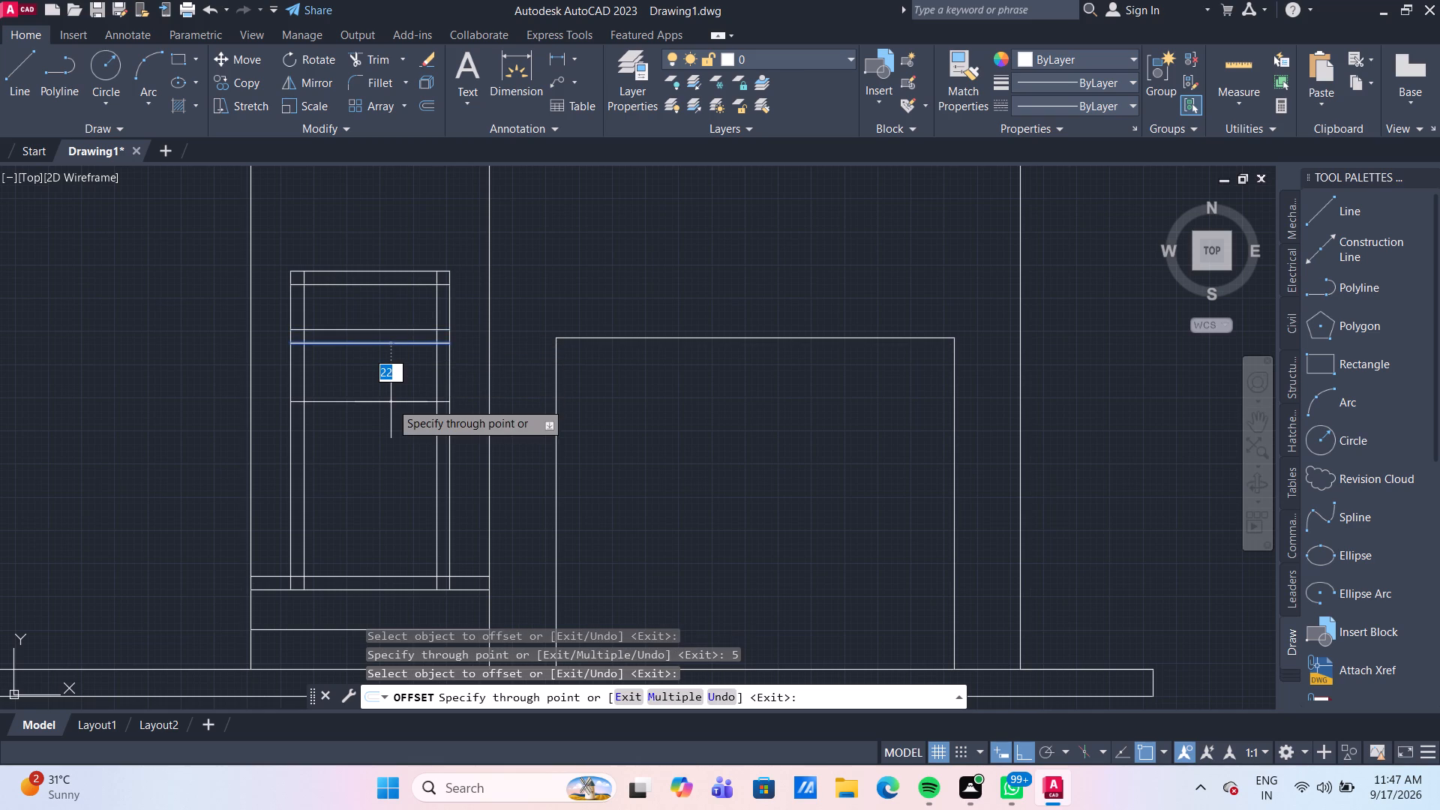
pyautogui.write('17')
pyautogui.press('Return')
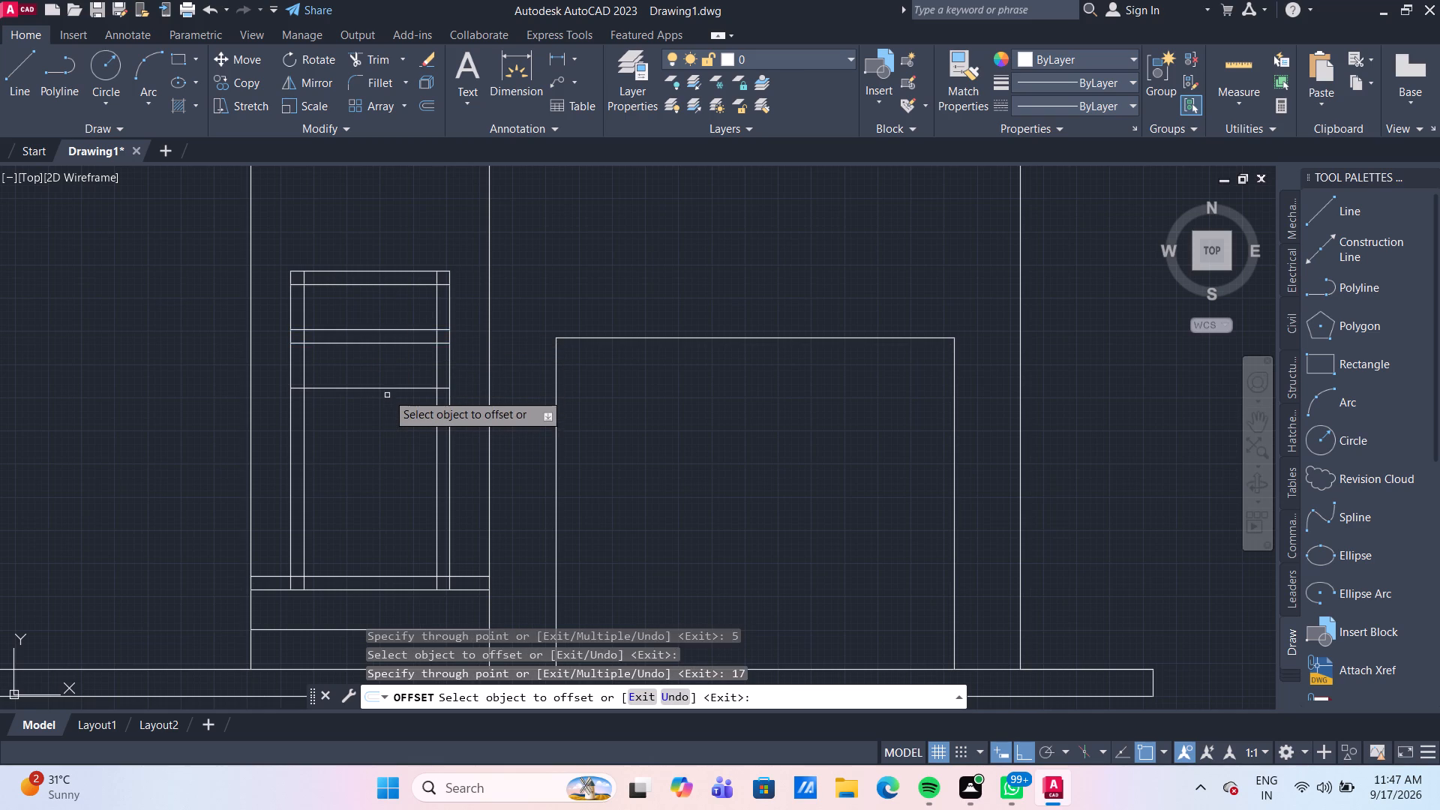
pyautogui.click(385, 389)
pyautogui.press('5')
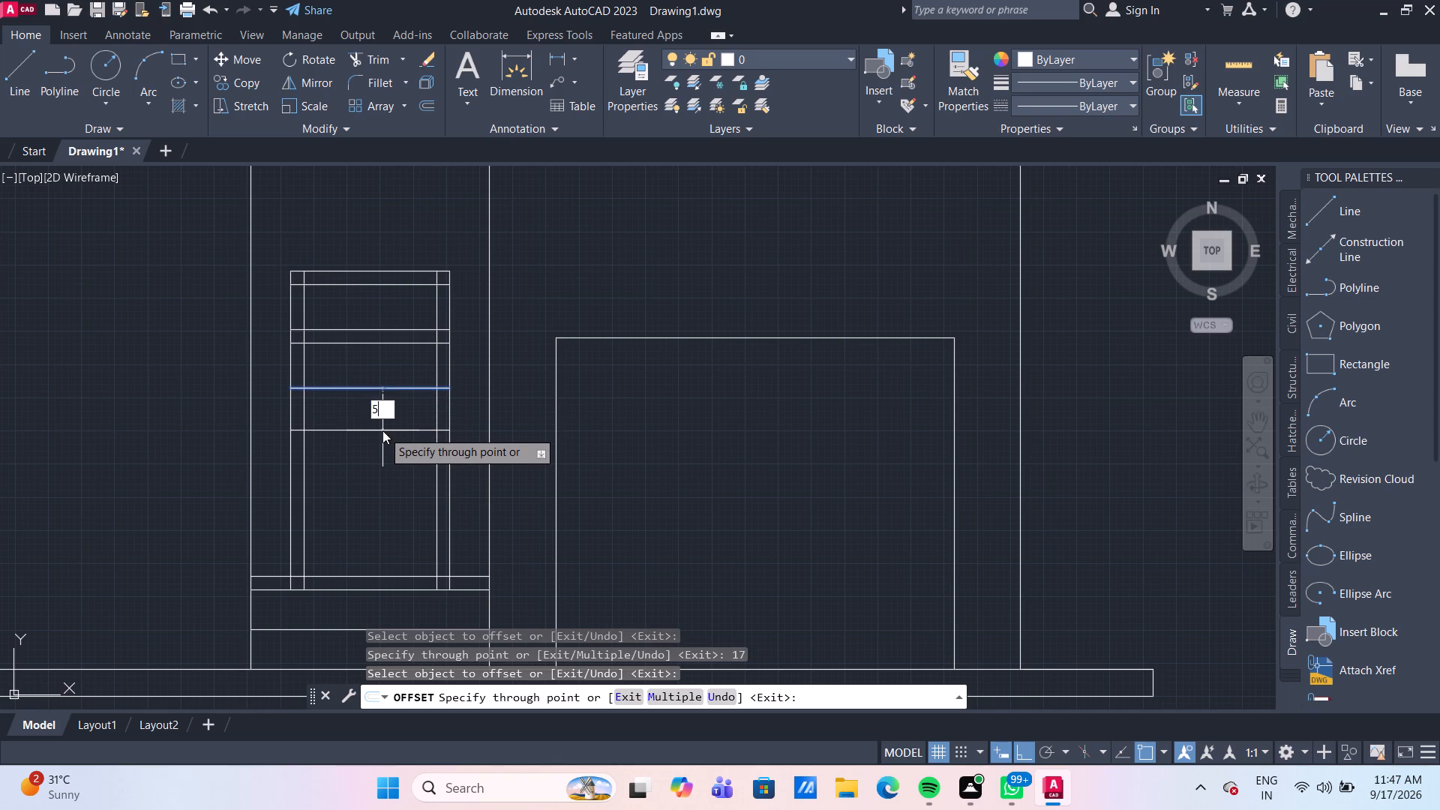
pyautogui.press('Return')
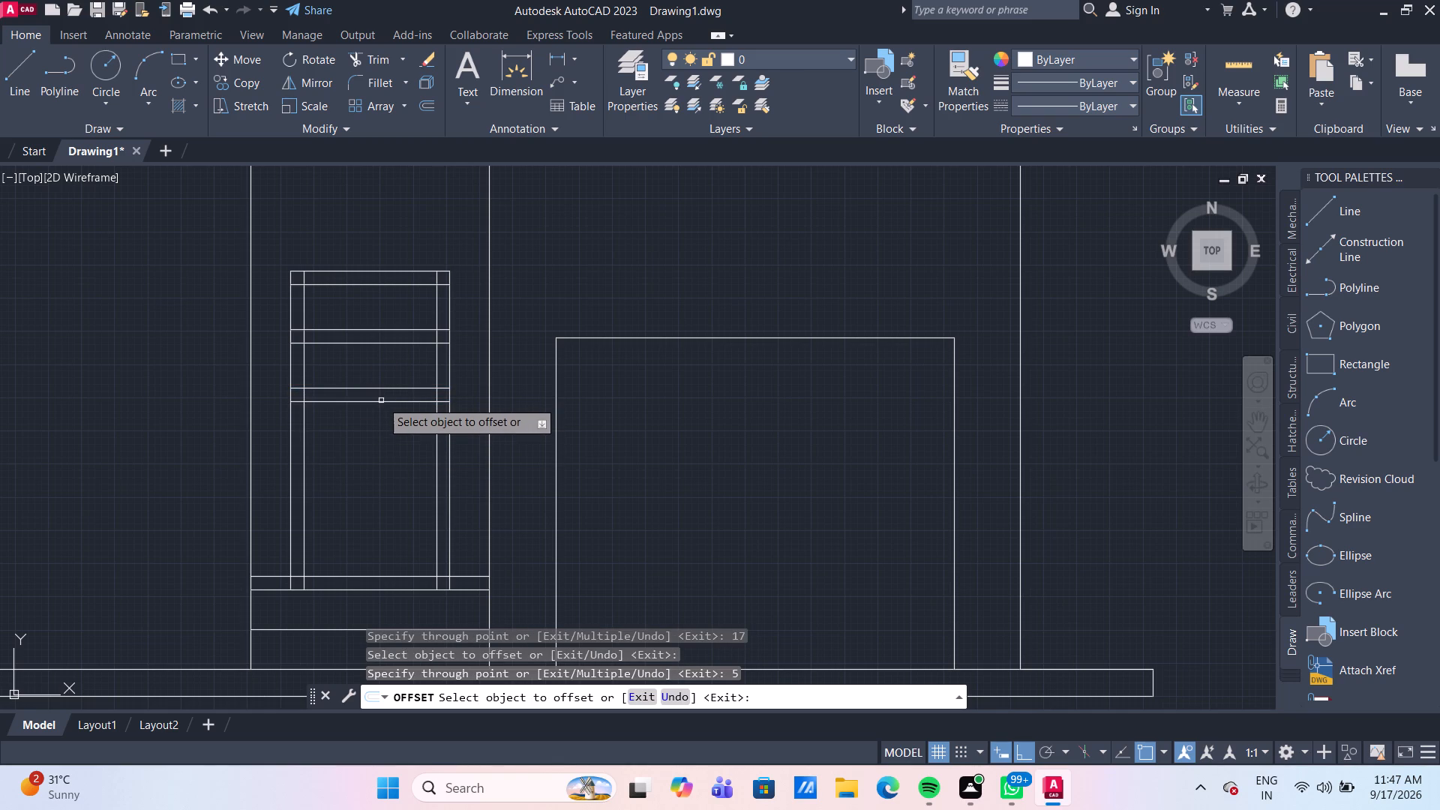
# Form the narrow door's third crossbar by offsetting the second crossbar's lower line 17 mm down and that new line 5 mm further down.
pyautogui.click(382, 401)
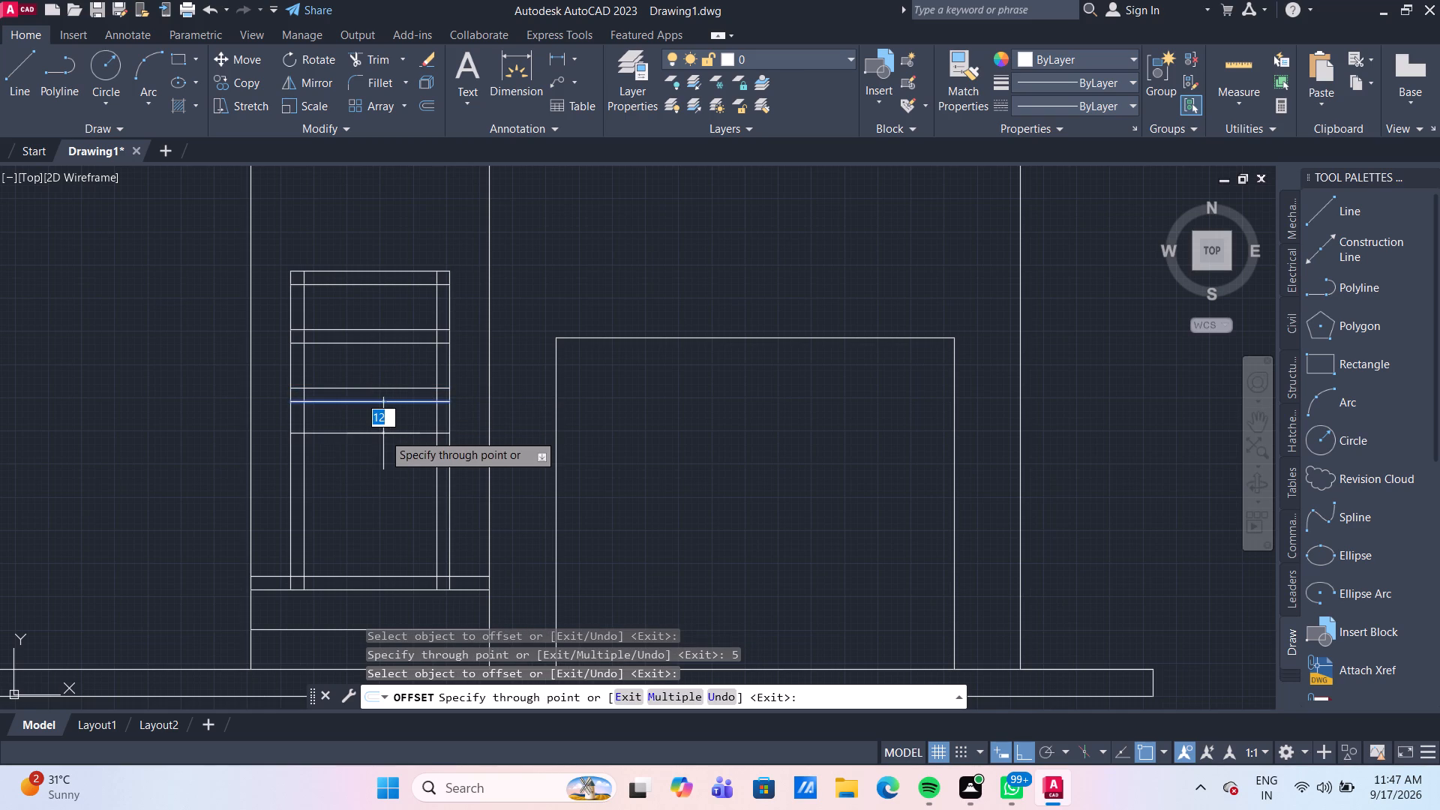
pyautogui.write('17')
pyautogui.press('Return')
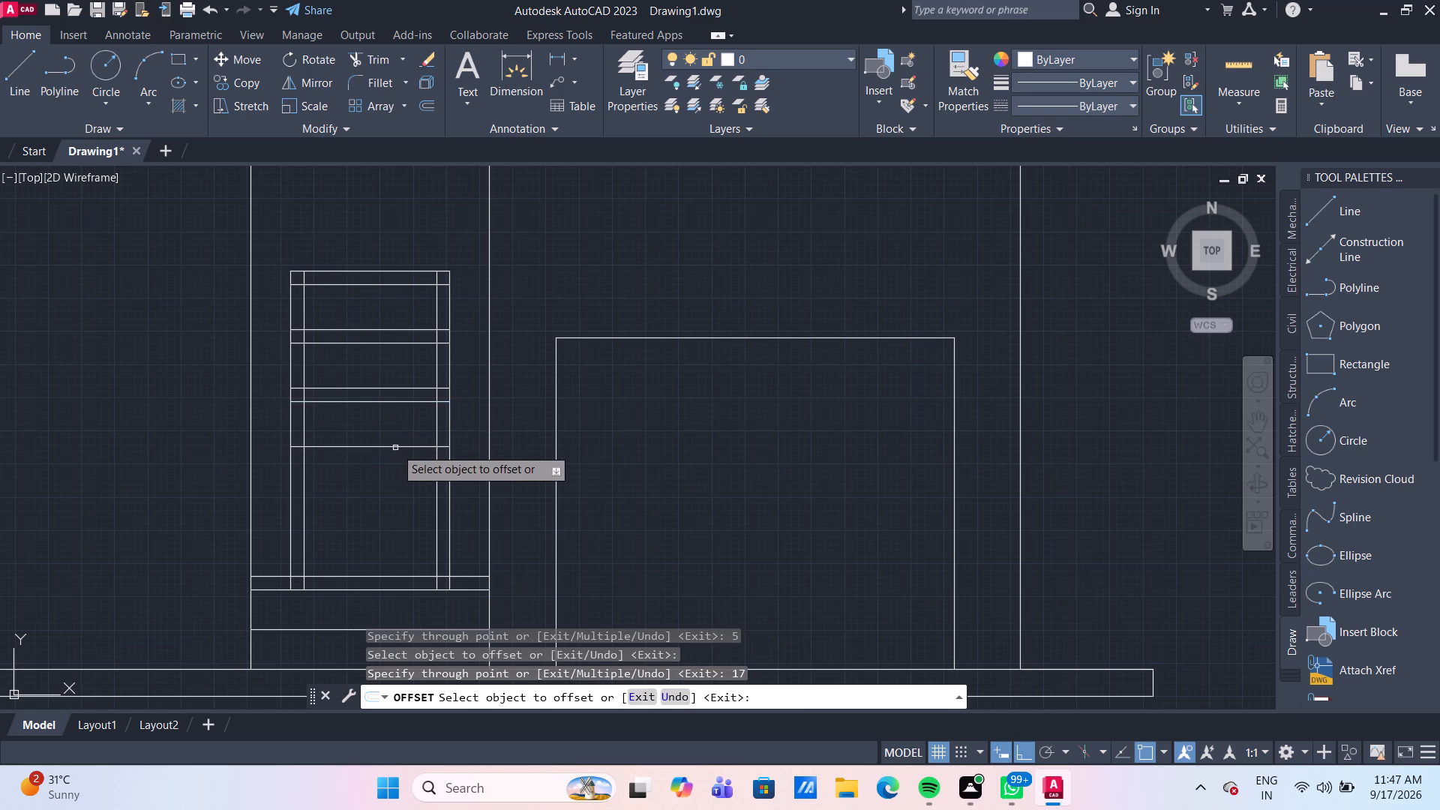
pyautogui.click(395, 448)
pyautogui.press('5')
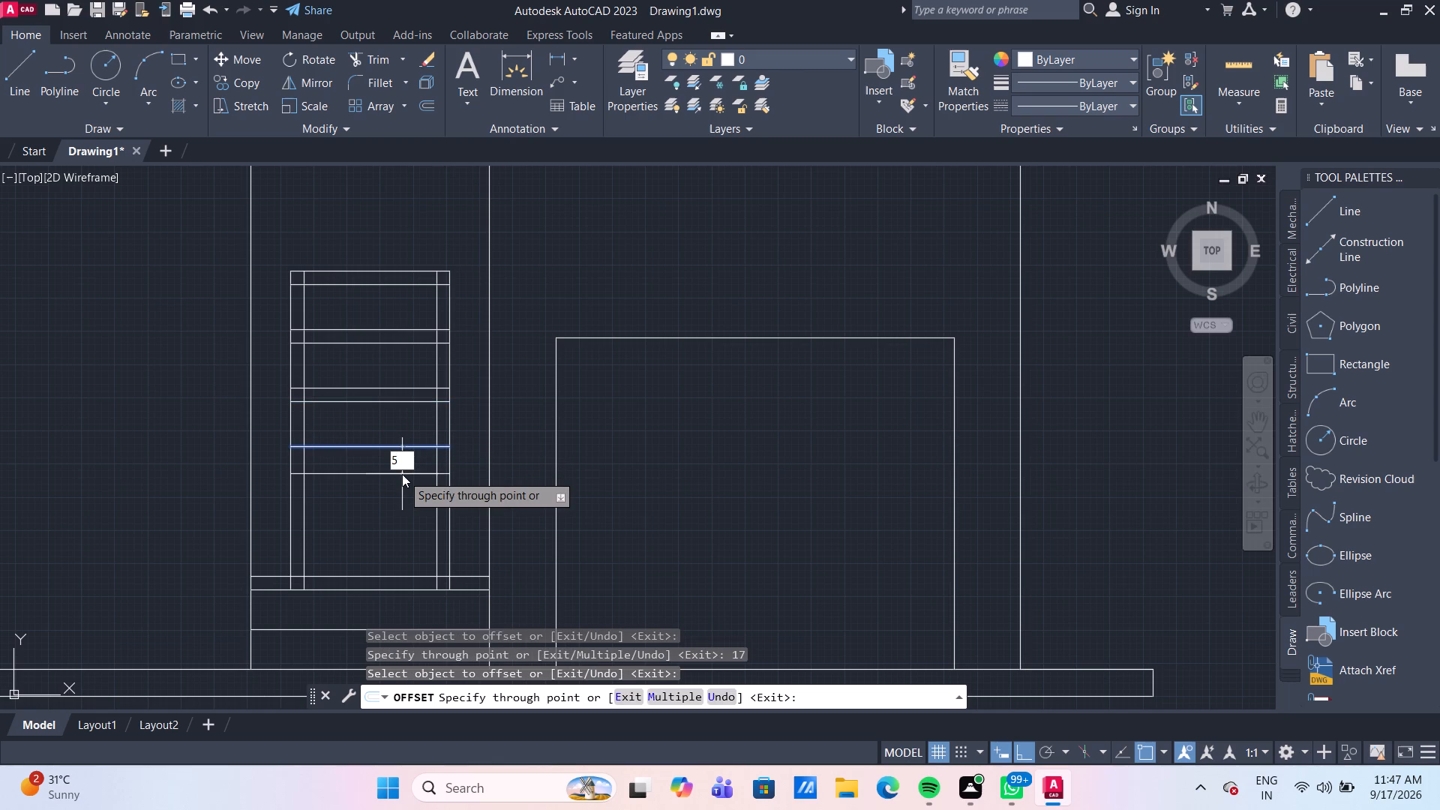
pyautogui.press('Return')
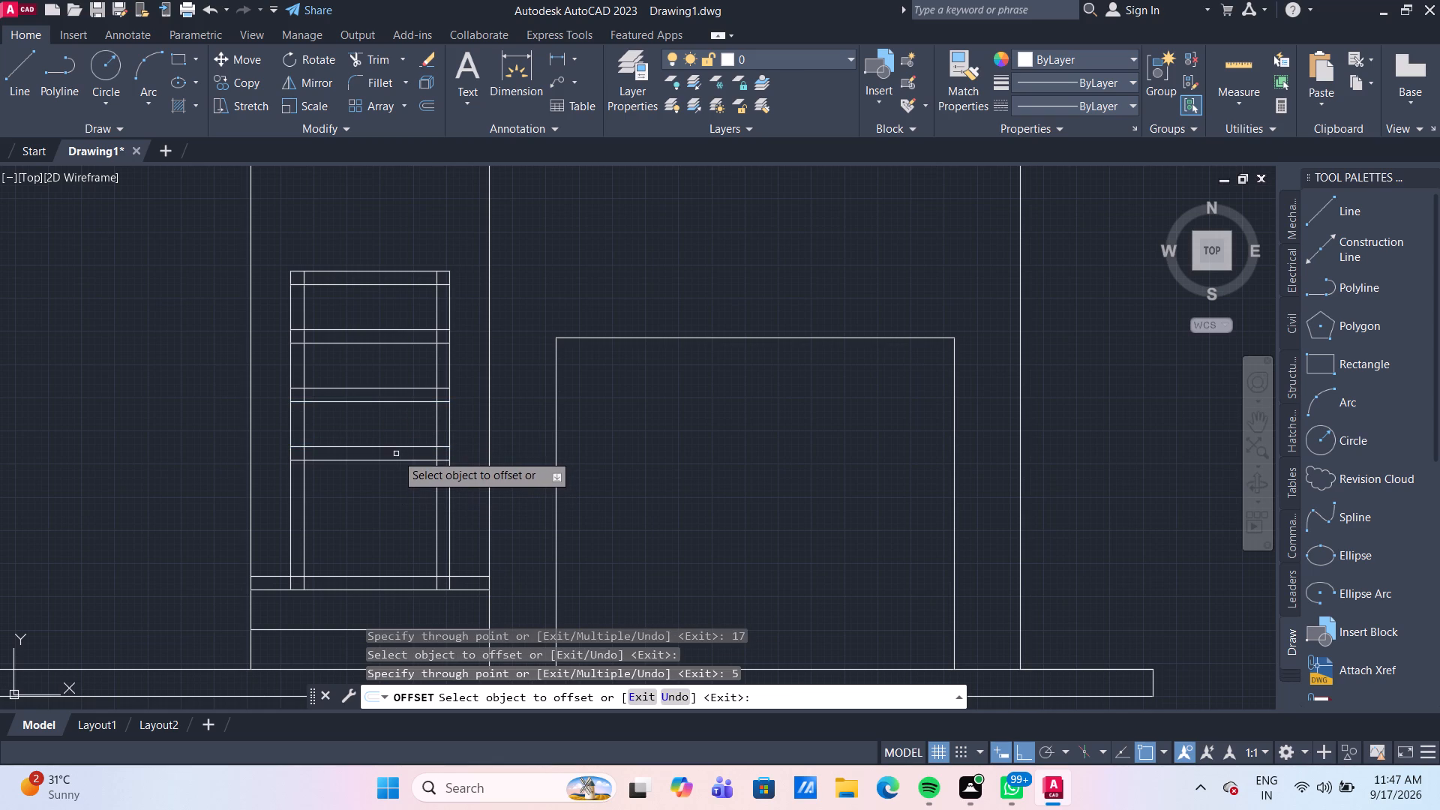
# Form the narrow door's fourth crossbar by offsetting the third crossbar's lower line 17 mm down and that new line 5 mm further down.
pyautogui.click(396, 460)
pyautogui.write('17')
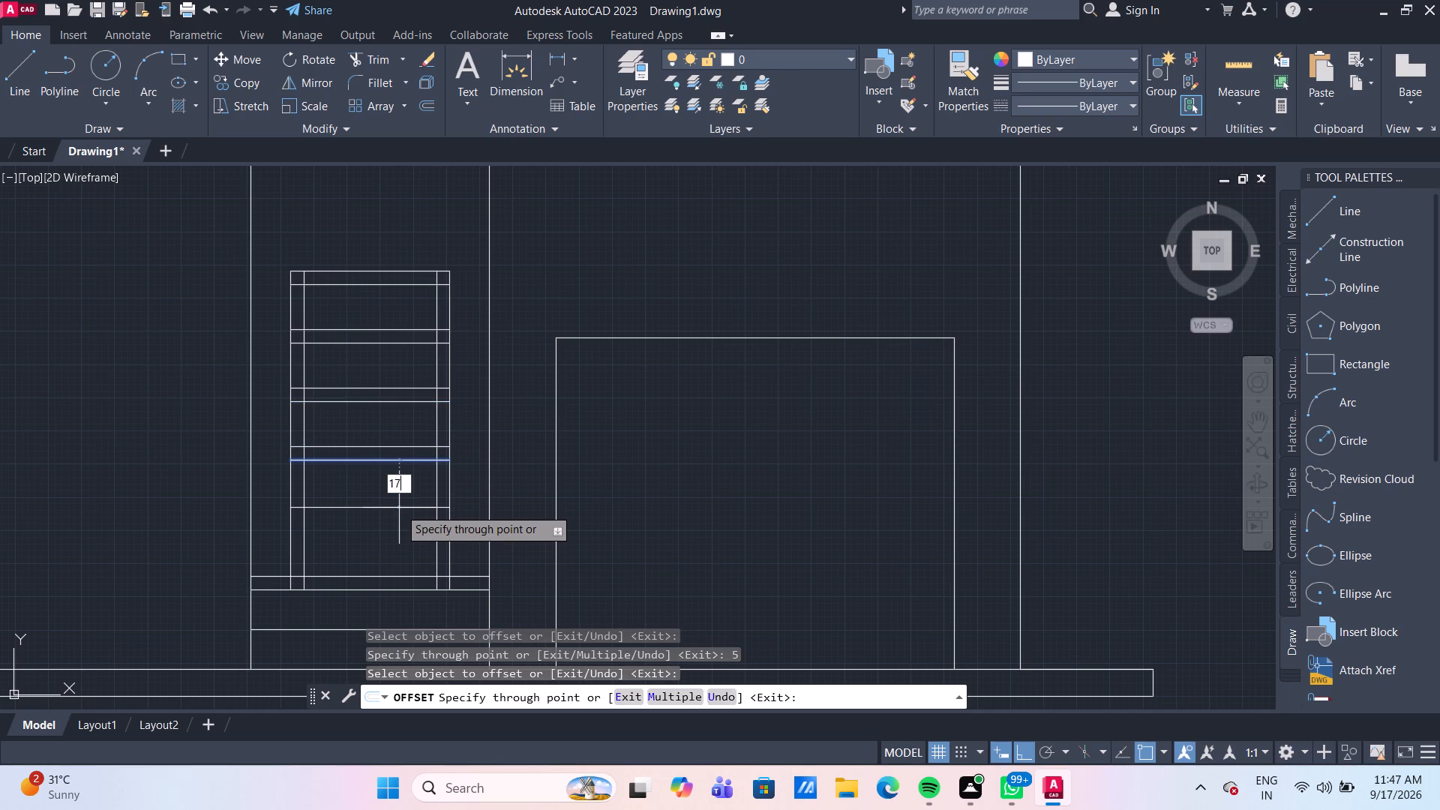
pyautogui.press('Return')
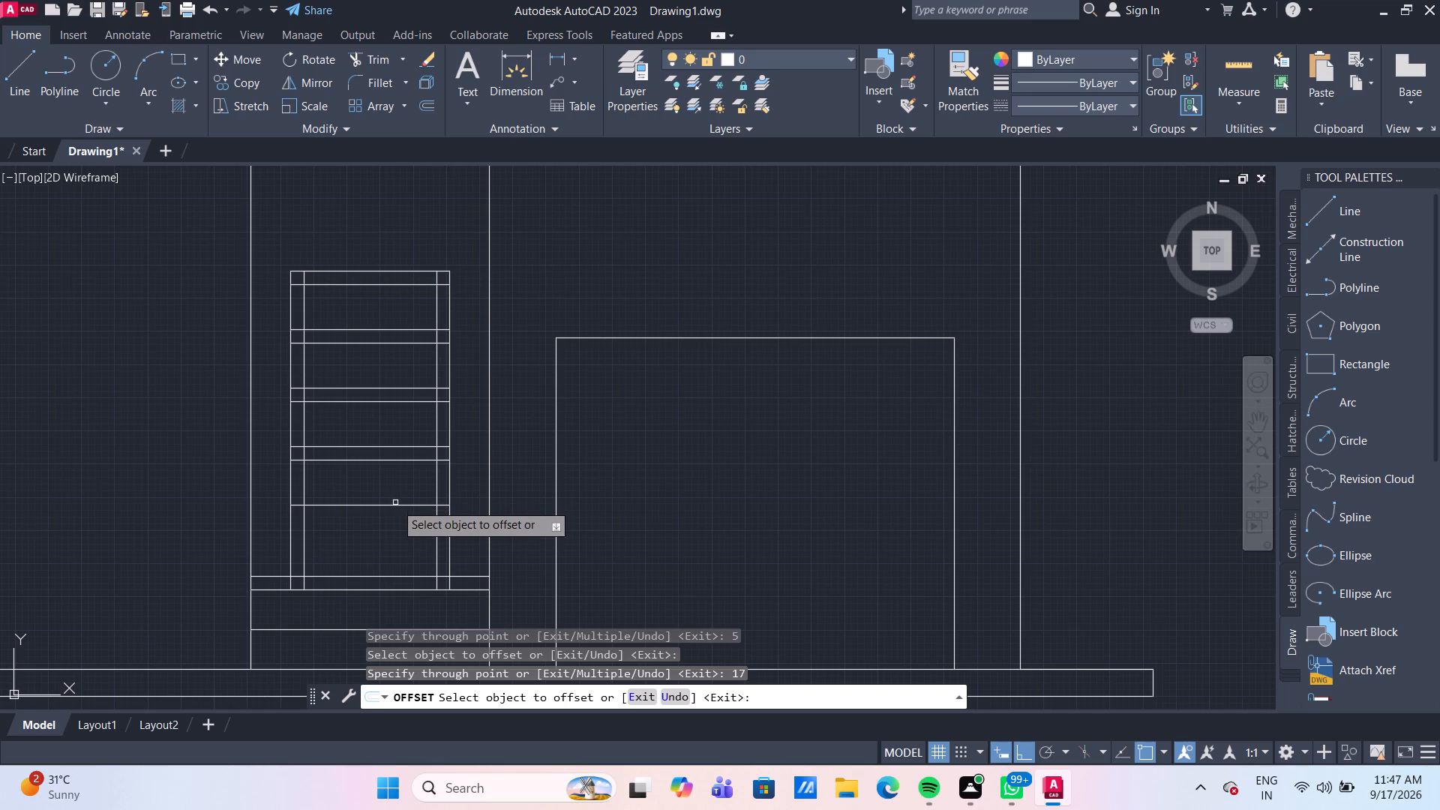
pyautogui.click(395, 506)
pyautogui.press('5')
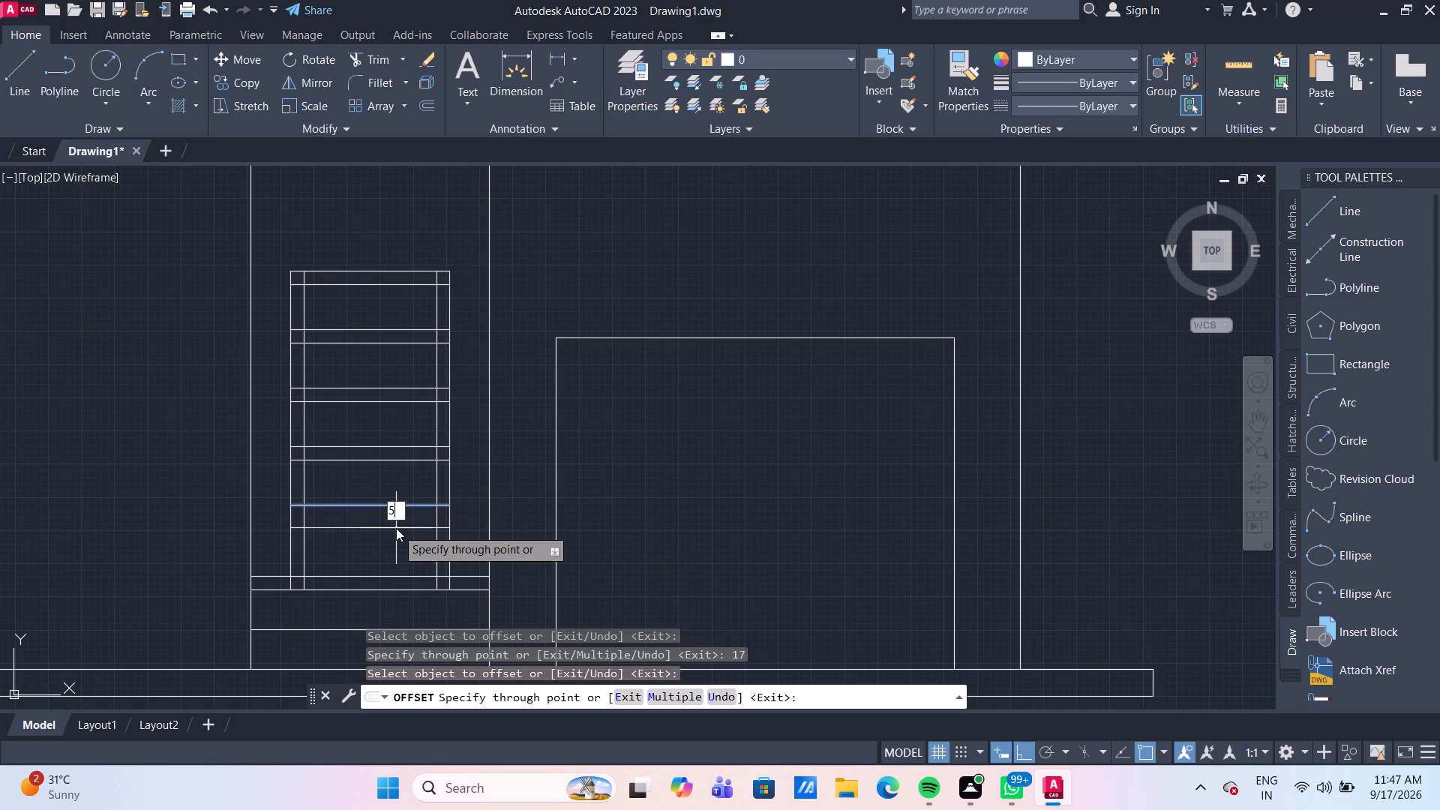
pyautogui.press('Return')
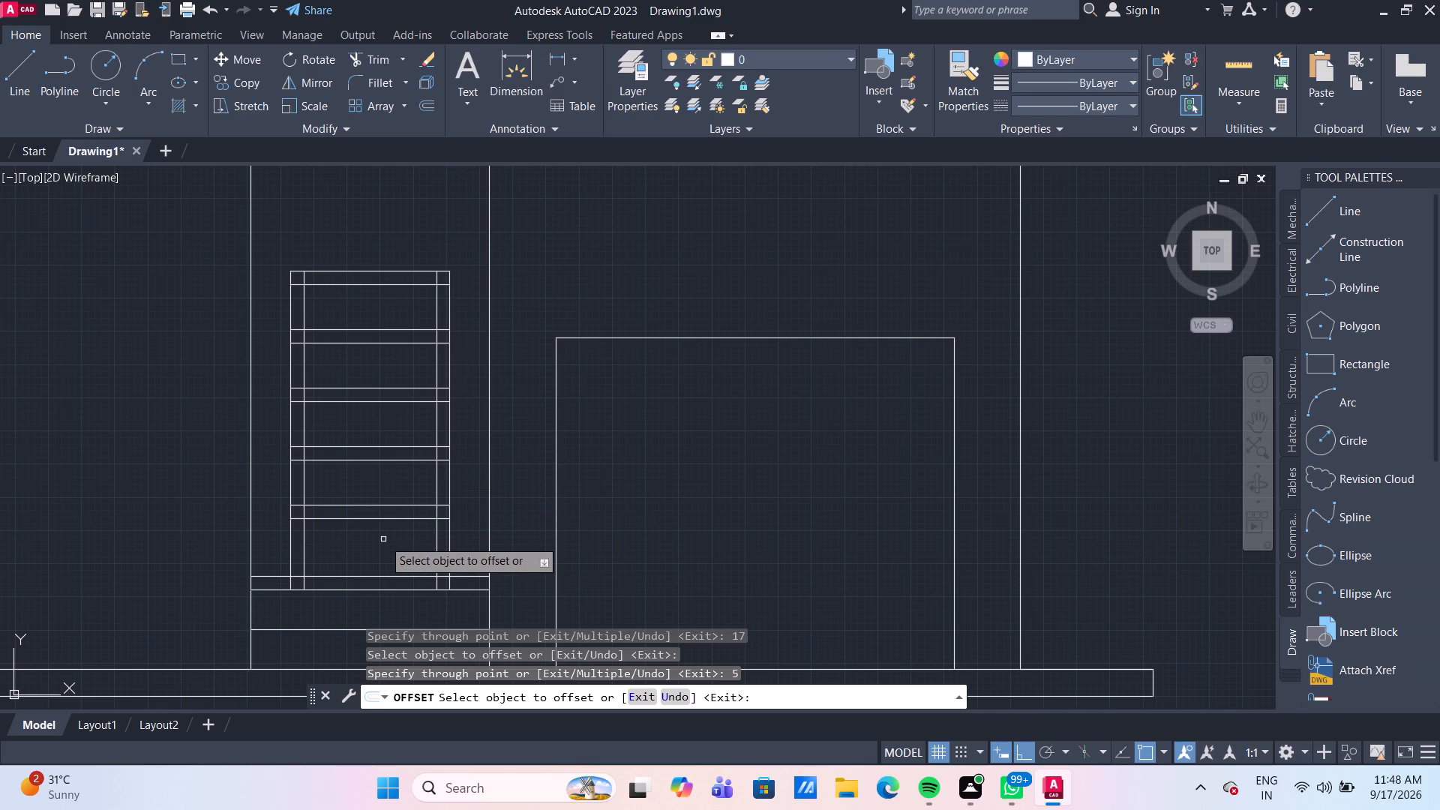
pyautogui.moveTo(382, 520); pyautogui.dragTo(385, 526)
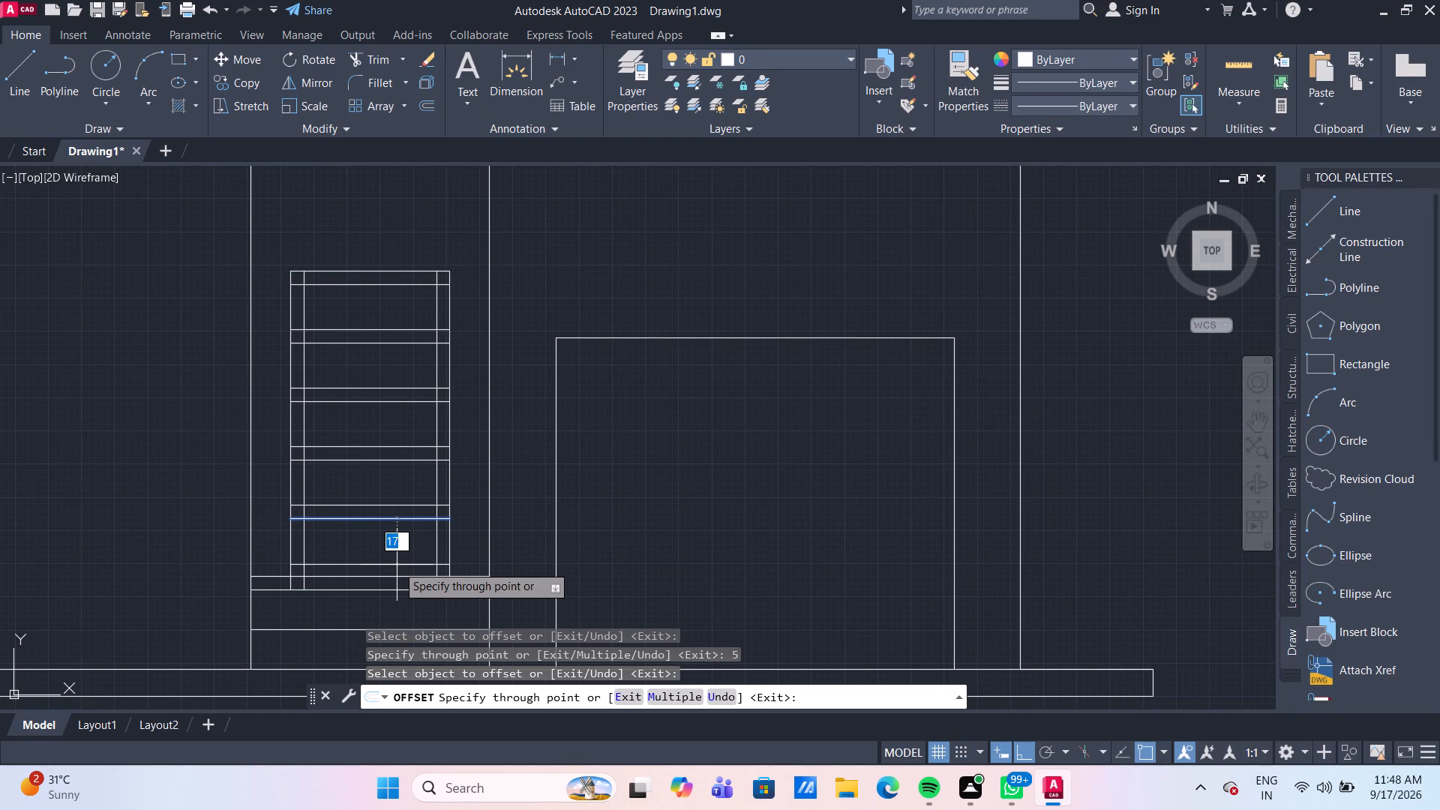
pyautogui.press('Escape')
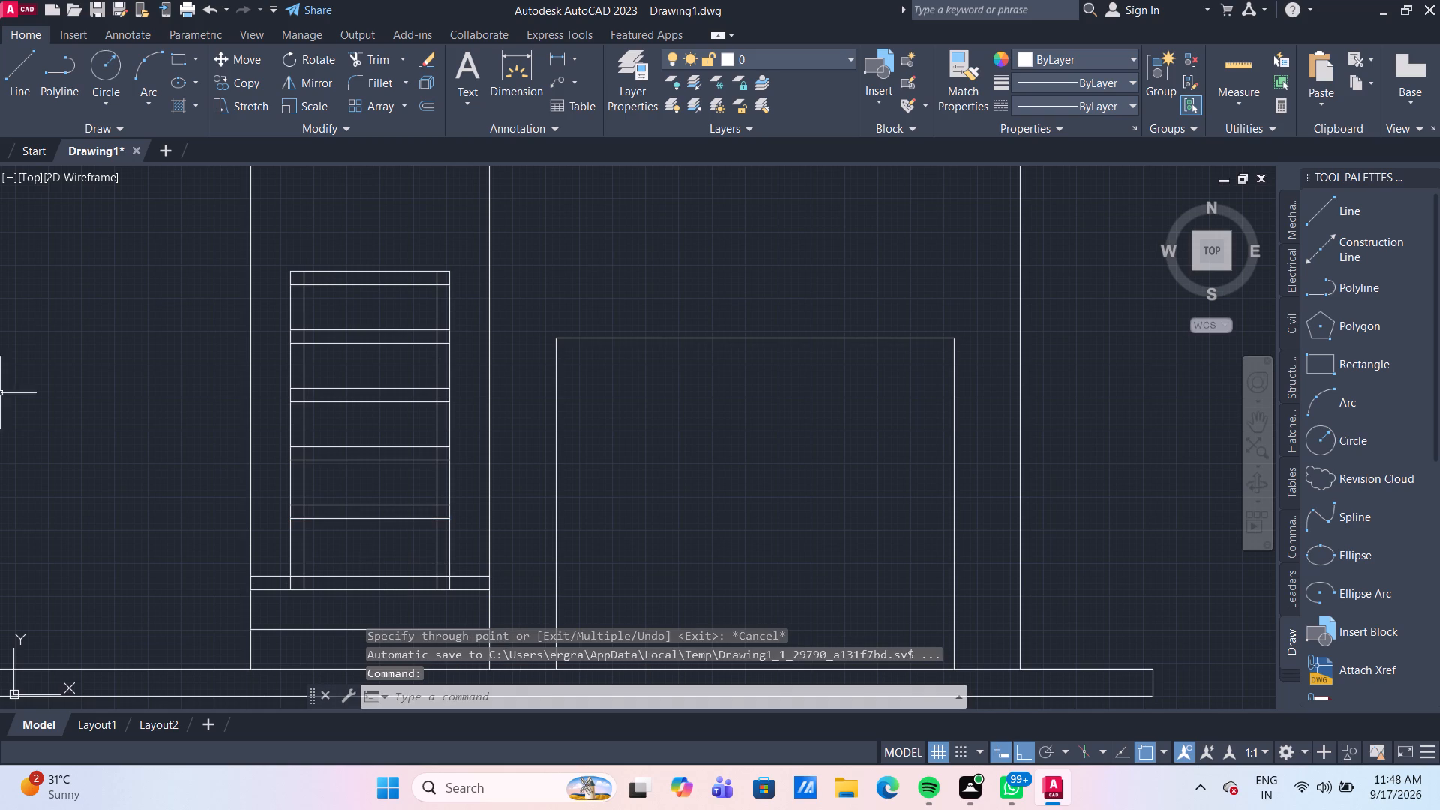
# Delete all four crossbars inside the narrow door, keeping the outer frame lines and bottom rail.
pyautogui.moveTo(382, 531); pyautogui.dragTo(370, 499)
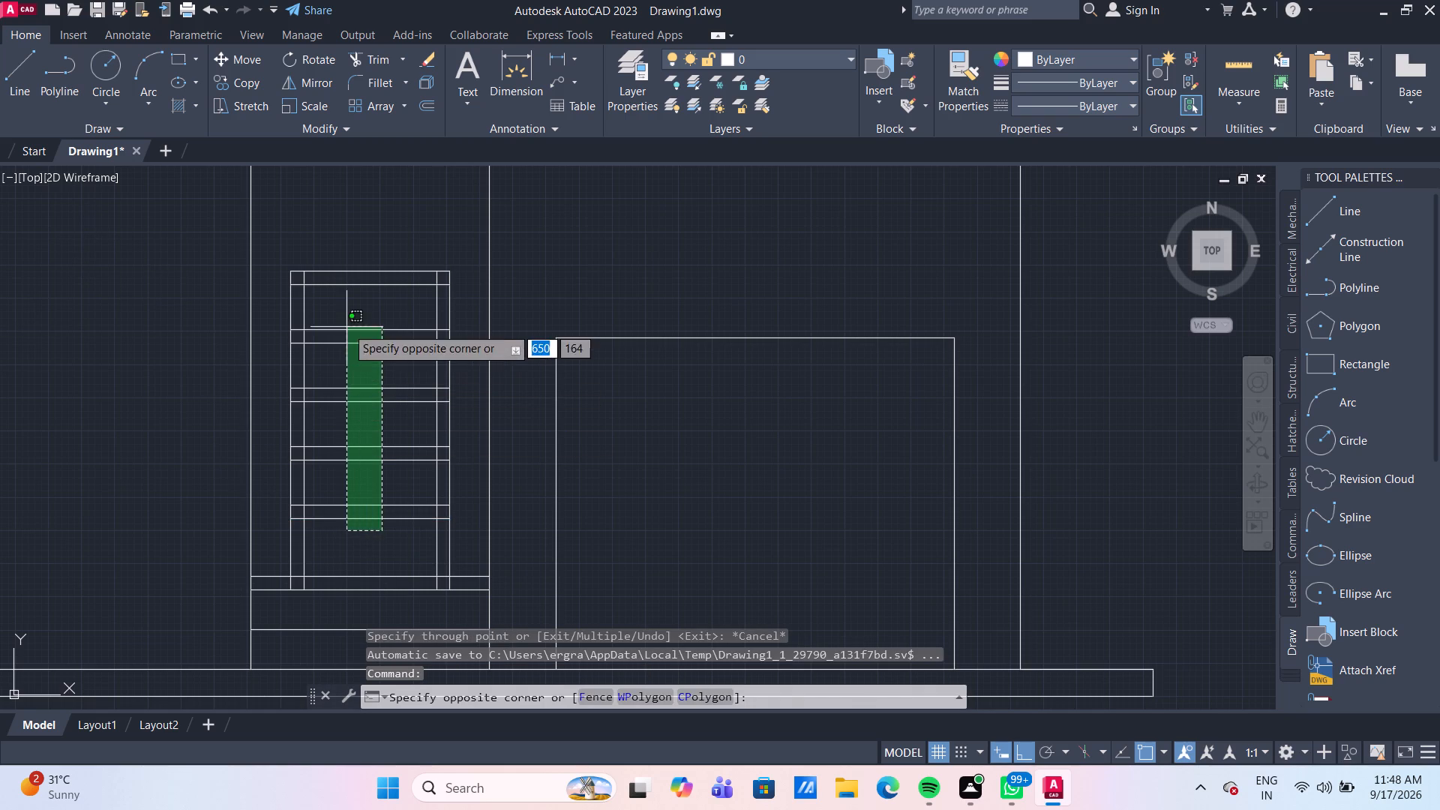
pyautogui.click(342, 310)
pyautogui.press('Delete')
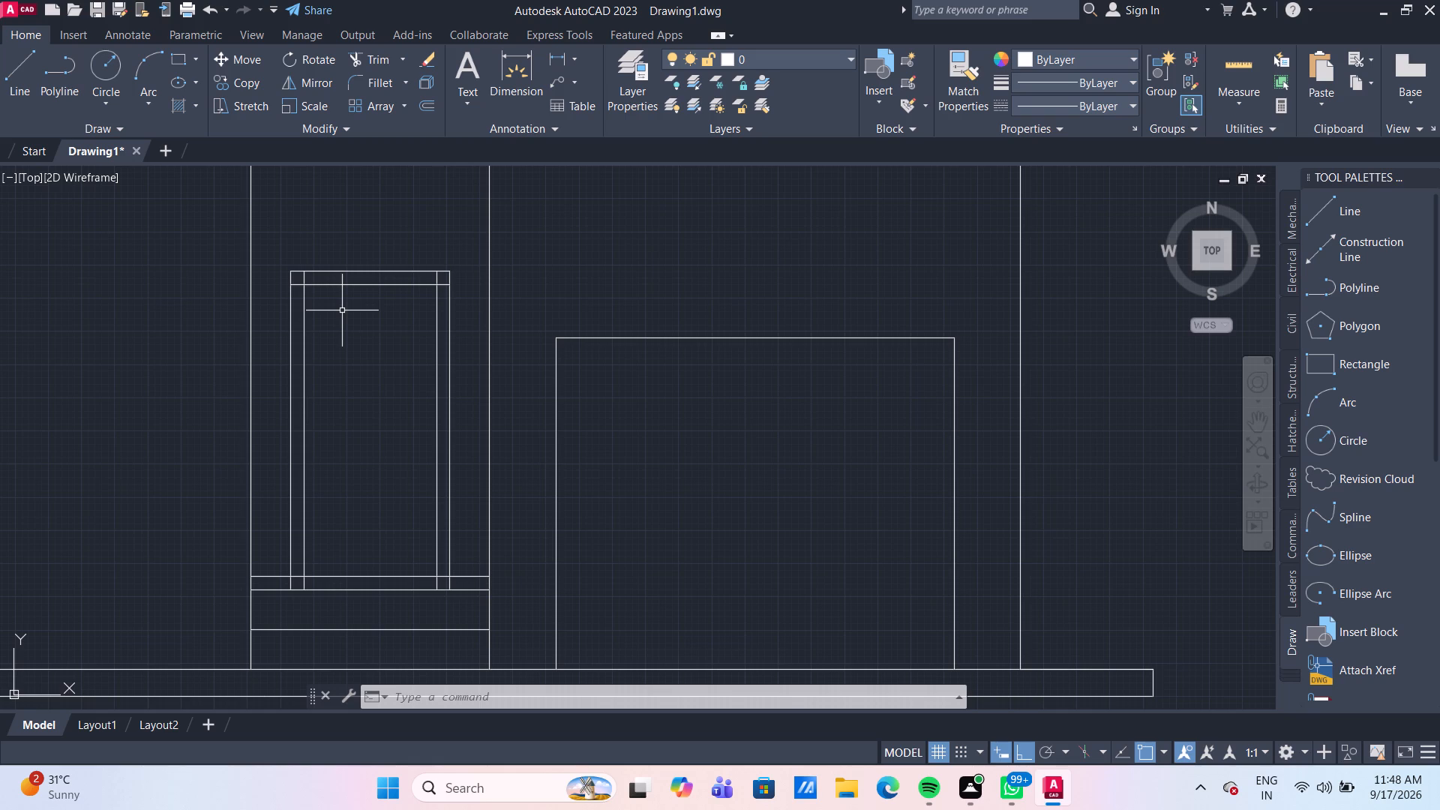
# Form a new first crossbar by offsetting the narrow door's inner top line 18 mm down and that new line 5 mm further down.
pyautogui.press('o')
pyautogui.press('Return')
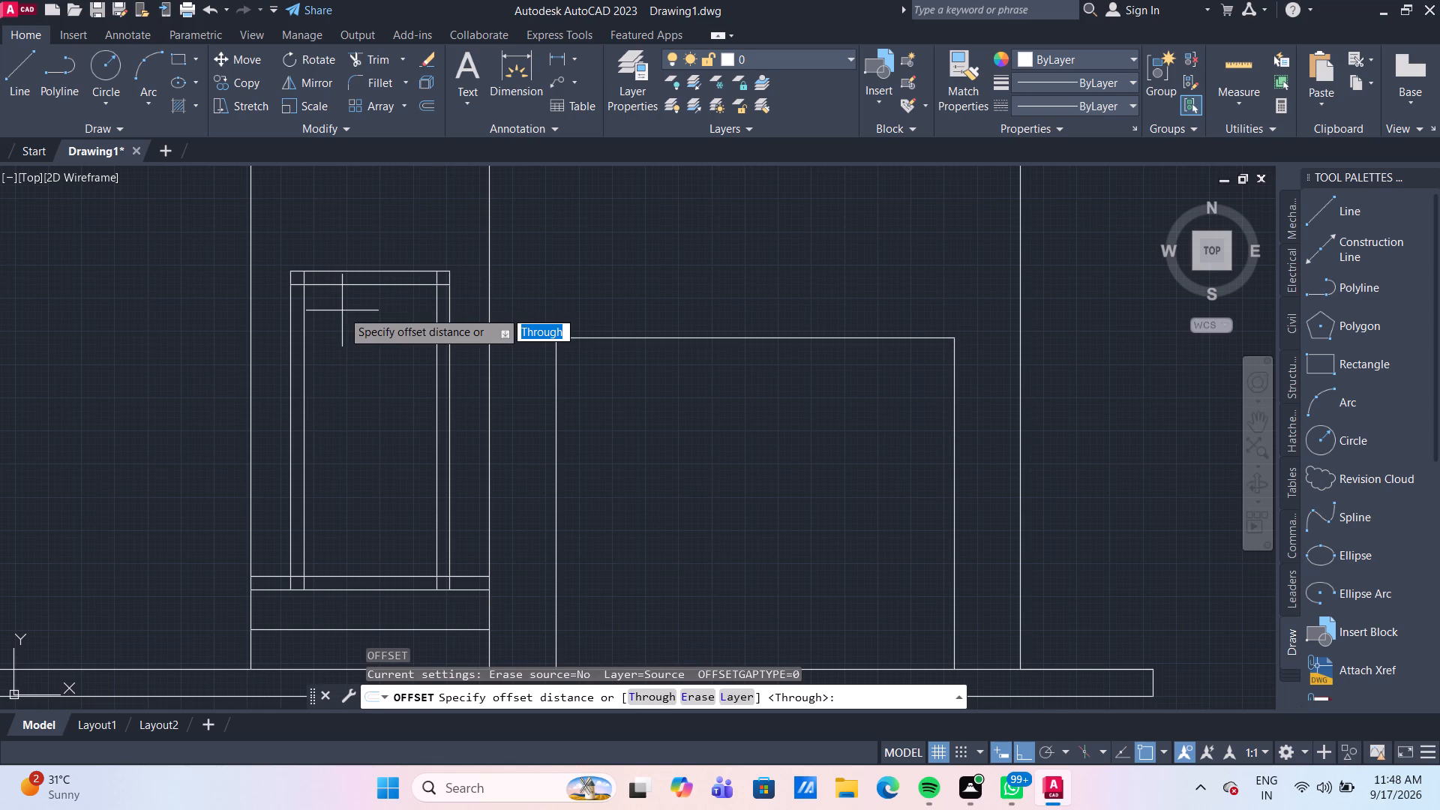
pyautogui.press('Return')
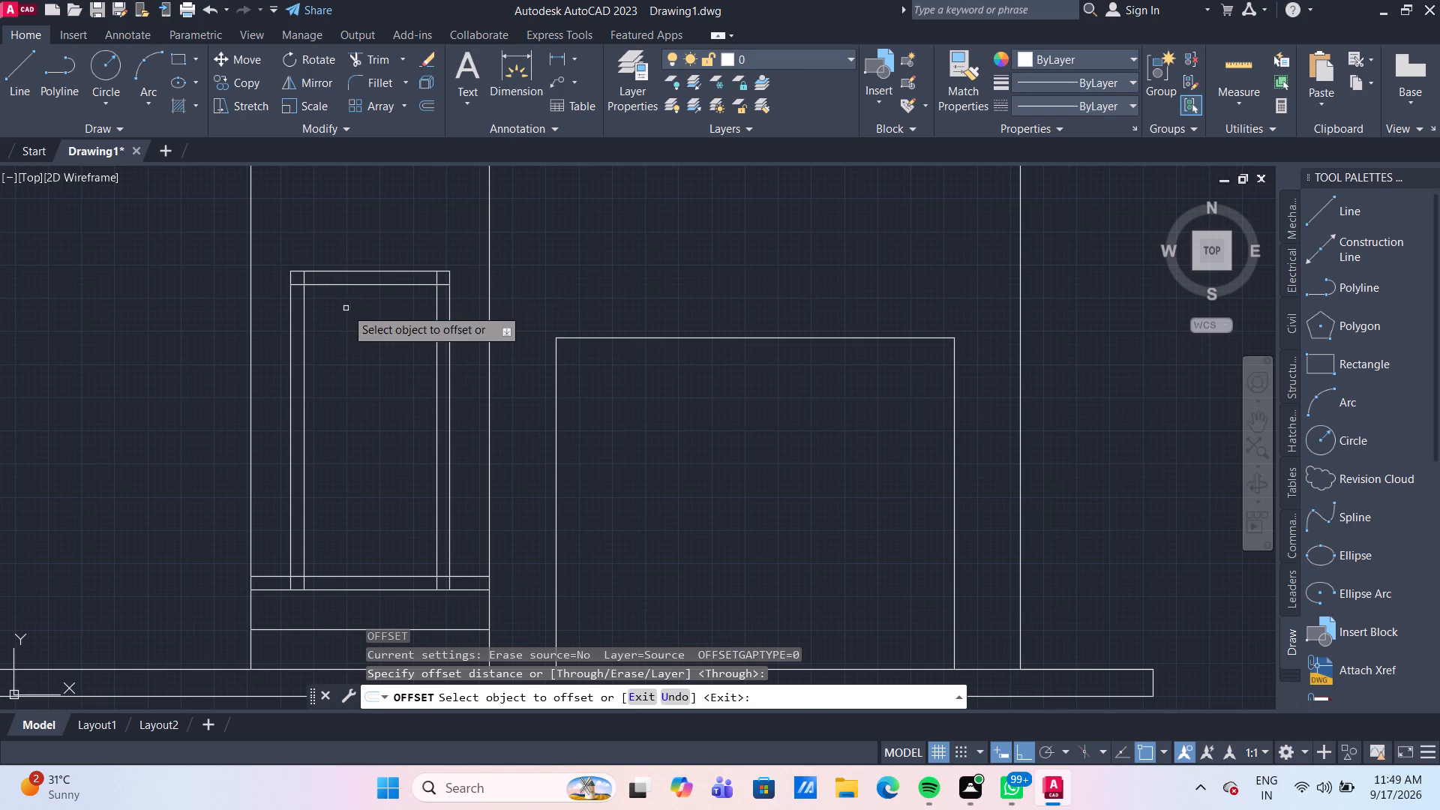
pyautogui.click(385, 285)
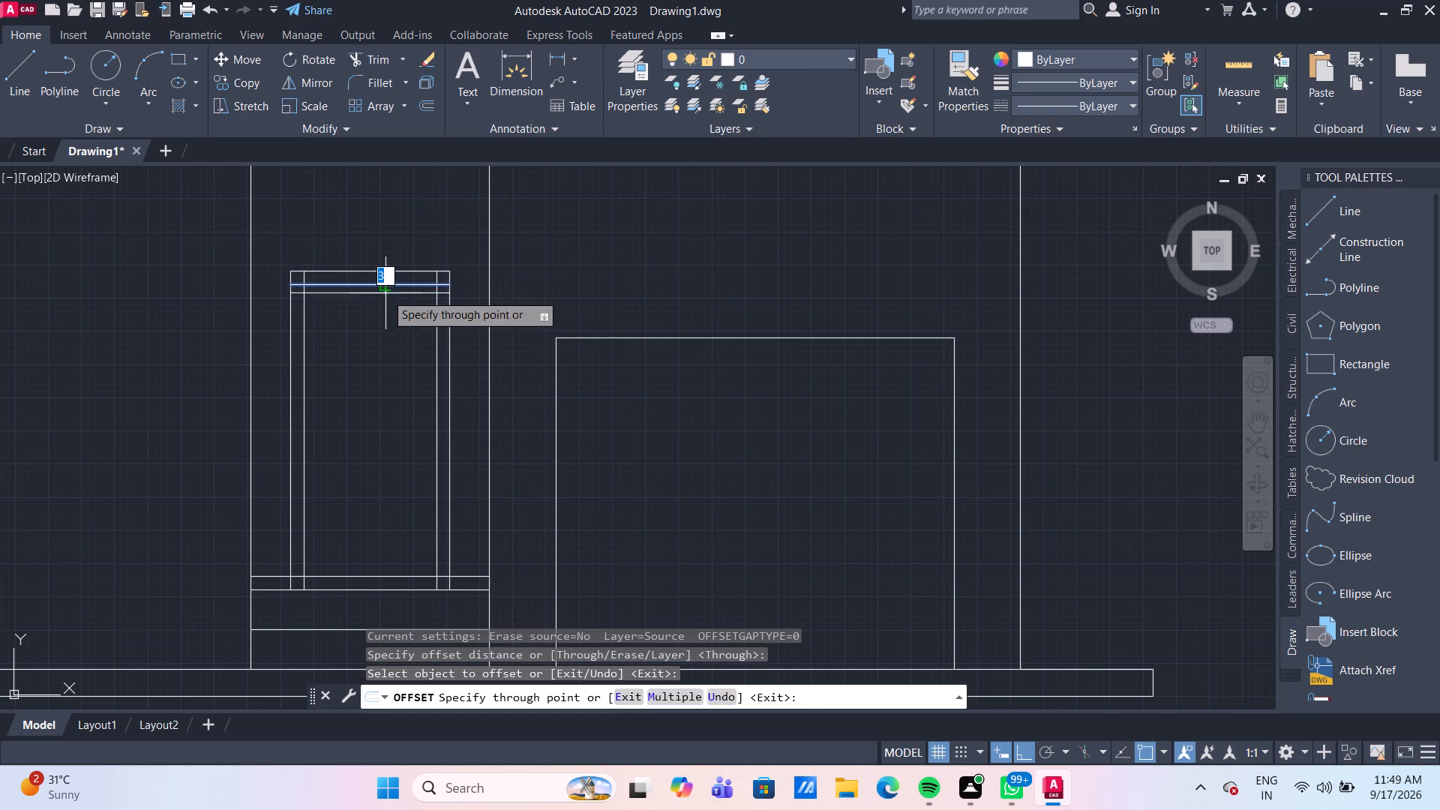
pyautogui.write('18')
pyautogui.press('Return')
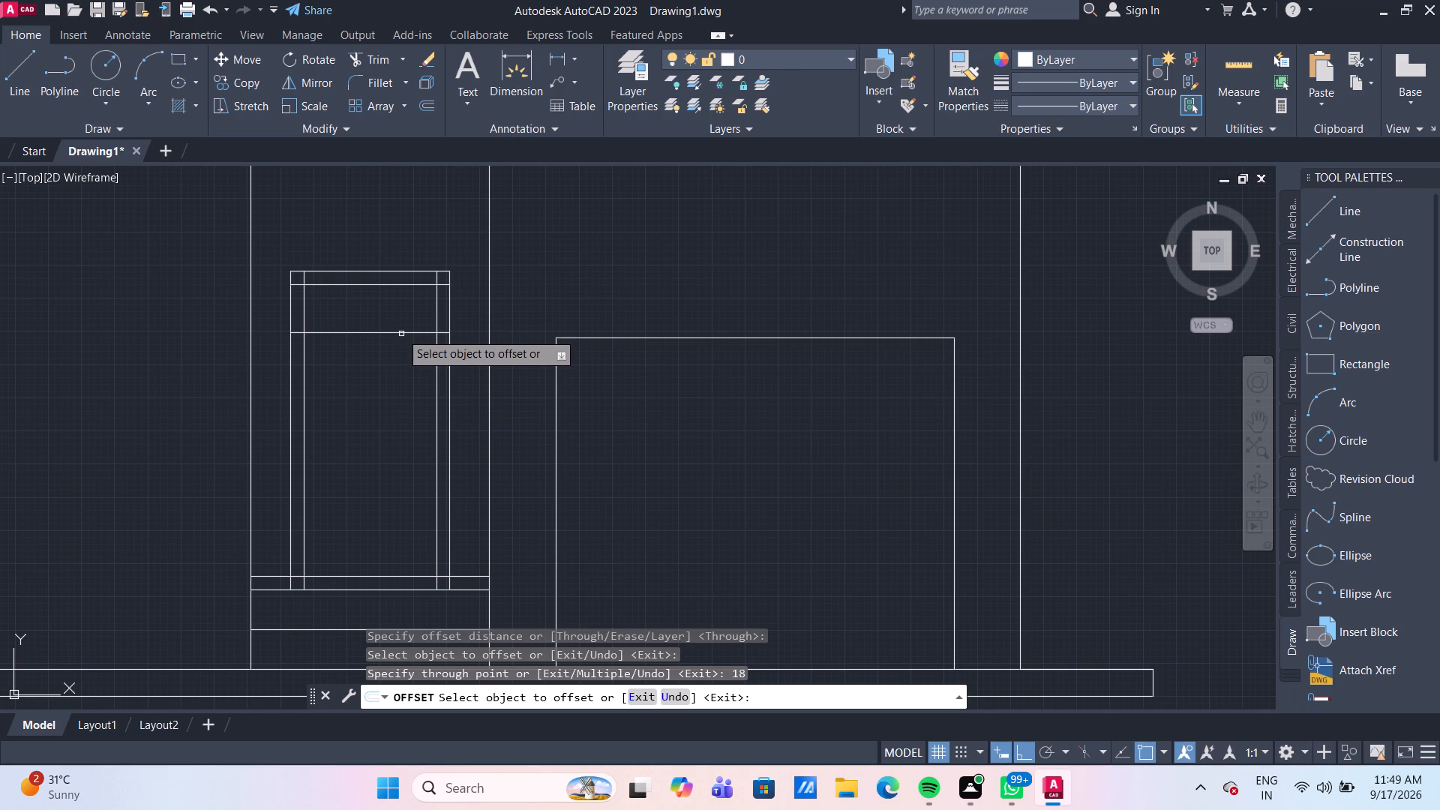
pyautogui.moveTo(400, 332); pyautogui.dragTo(403, 340)
pyautogui.press('5')
pyautogui.press('Return')
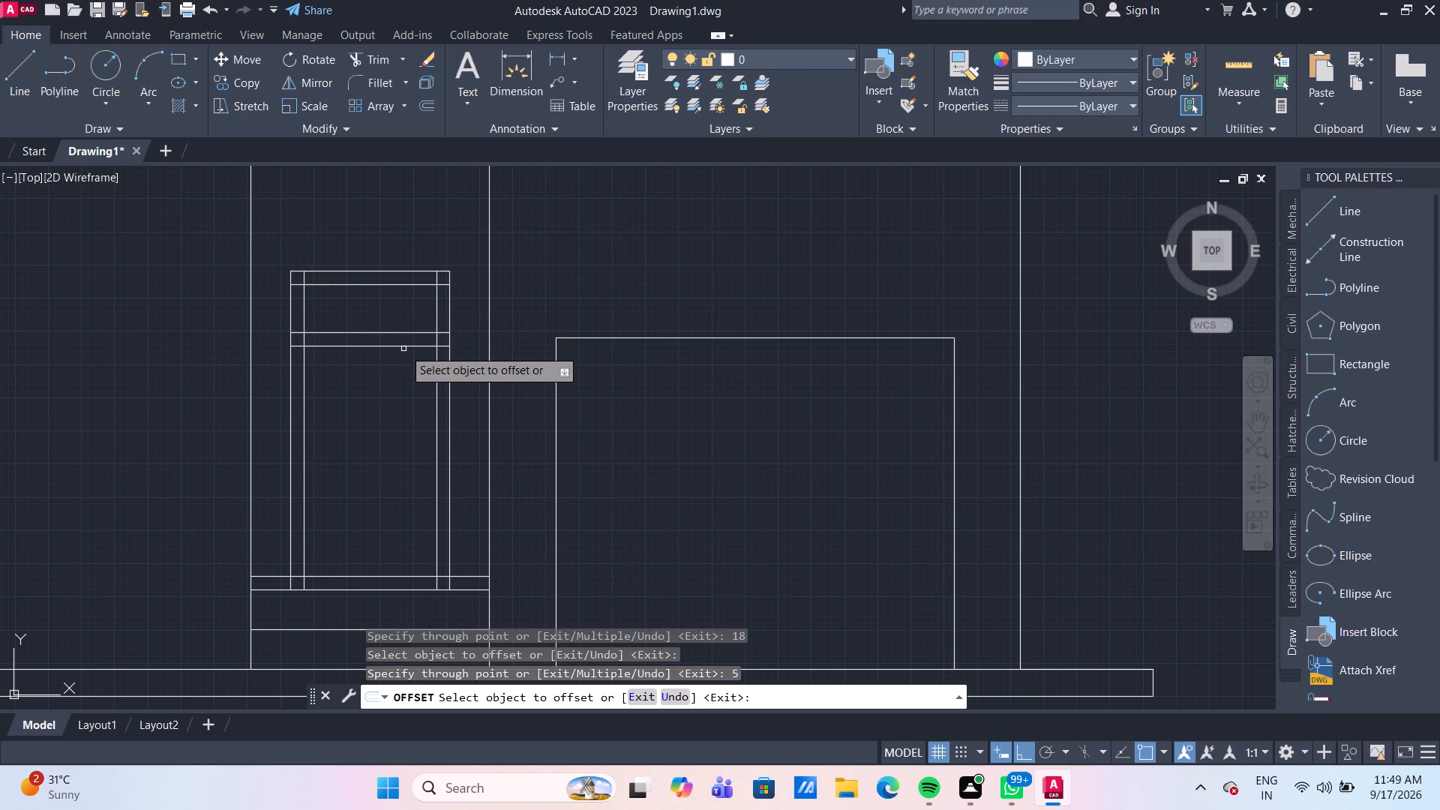
# Form the narrow door's second crossbar by offsetting the first crossbar's lower line 18 mm down and that new line 5 mm further down.
pyautogui.click(402, 346)
pyautogui.write('18')
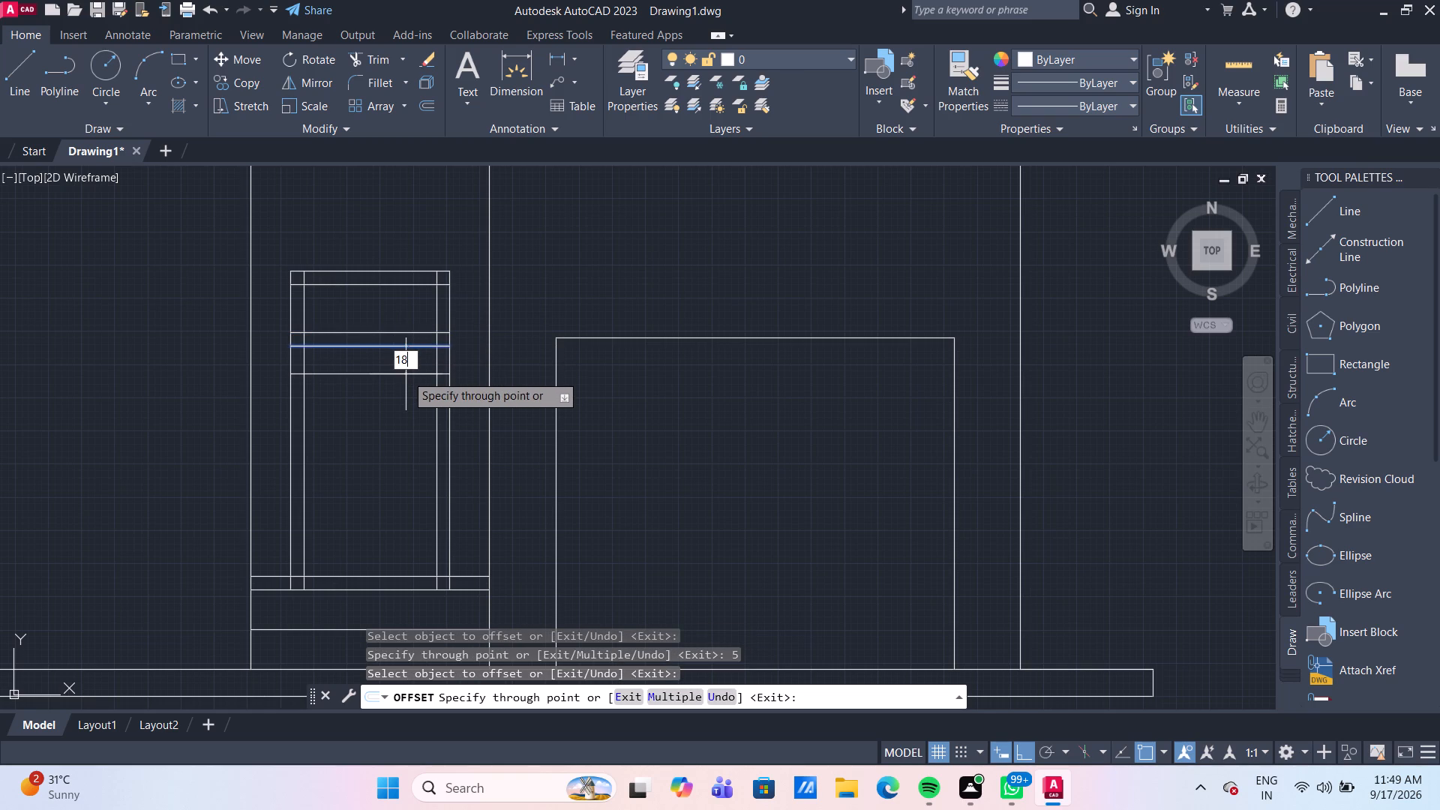
pyautogui.press('Return')
pyautogui.click(404, 392)
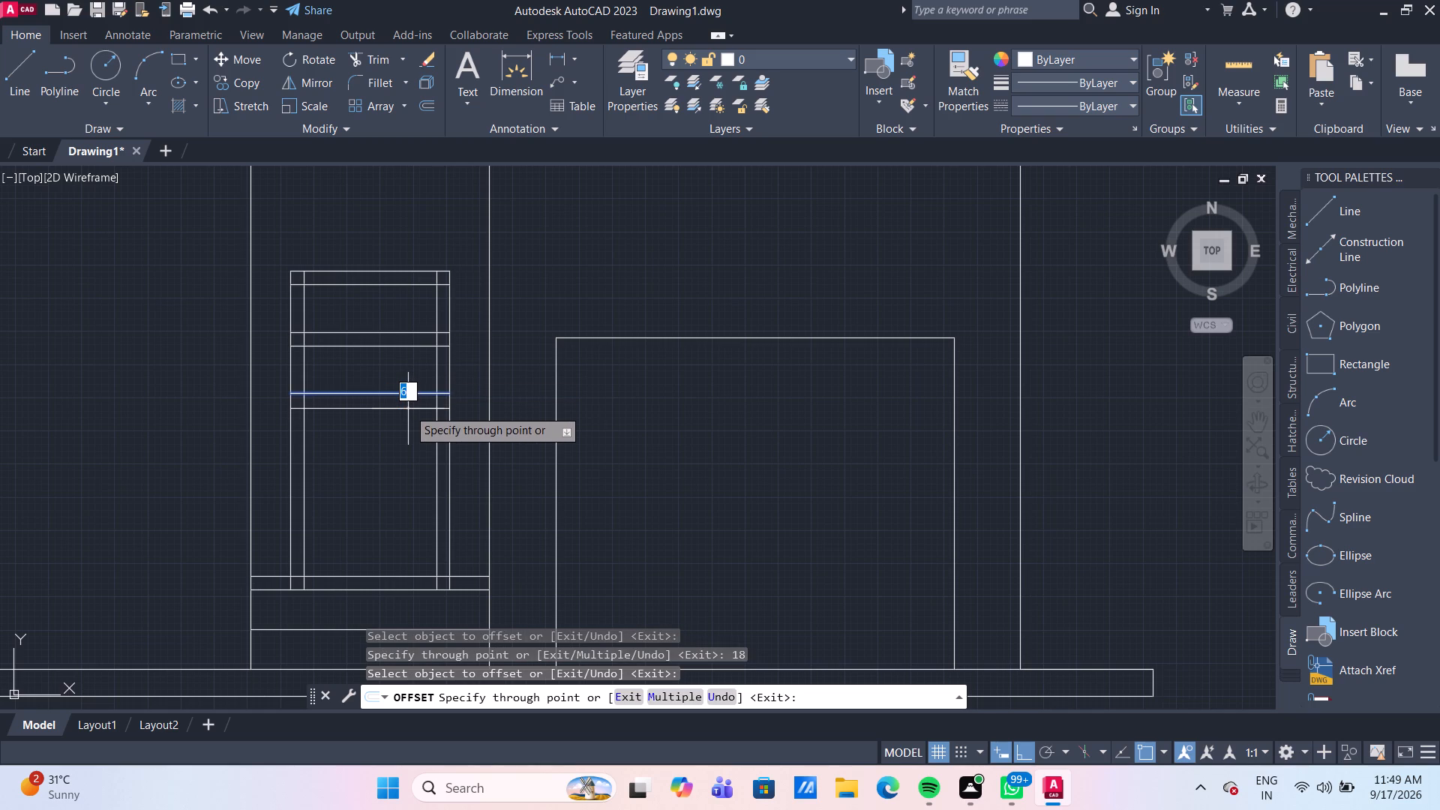
pyautogui.press('5')
pyautogui.press('Return')
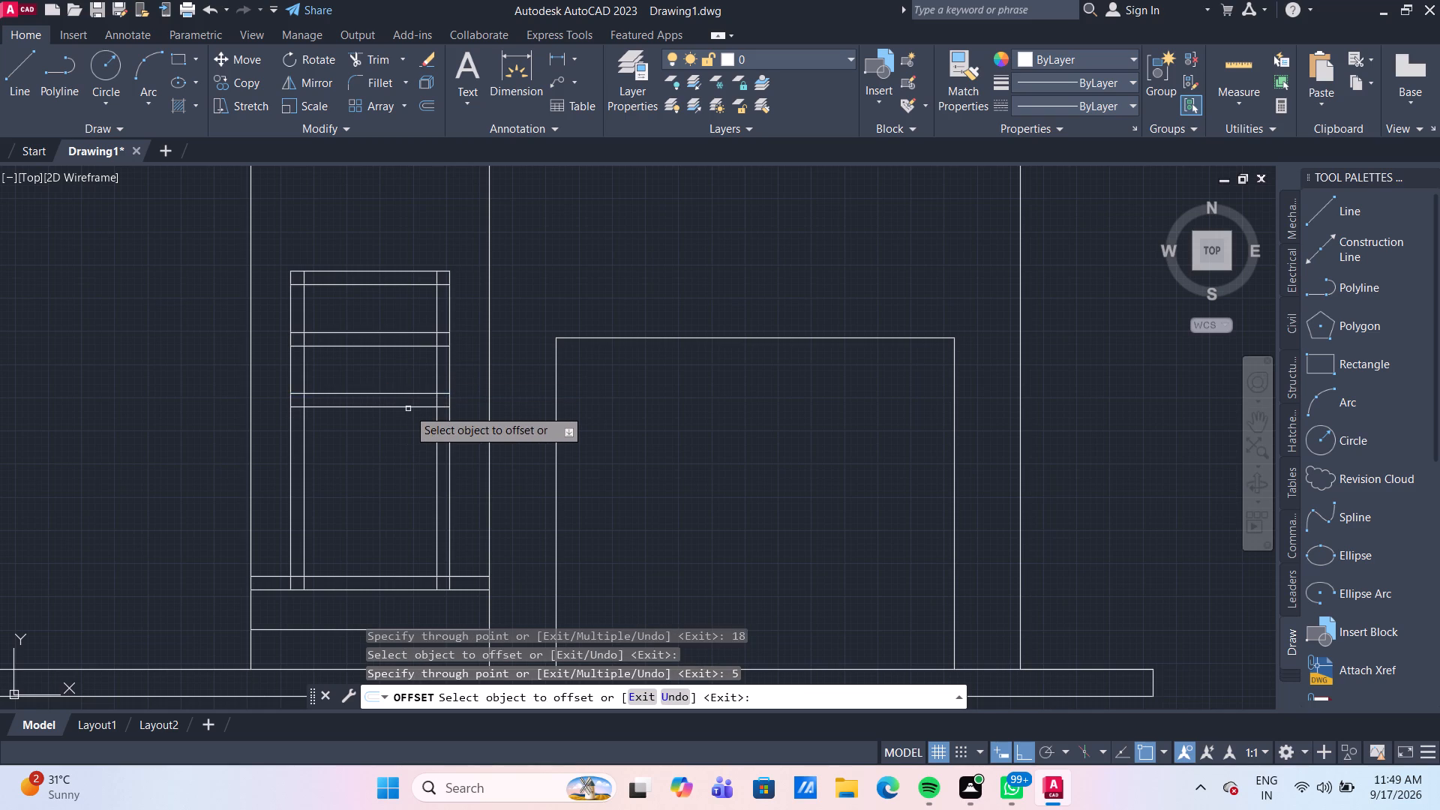
# Form the narrow door's third crossbar by offsetting the second crossbar's lower line 18 mm down and that new line 5 mm further down.
pyautogui.click(408, 409)
pyautogui.write('18')
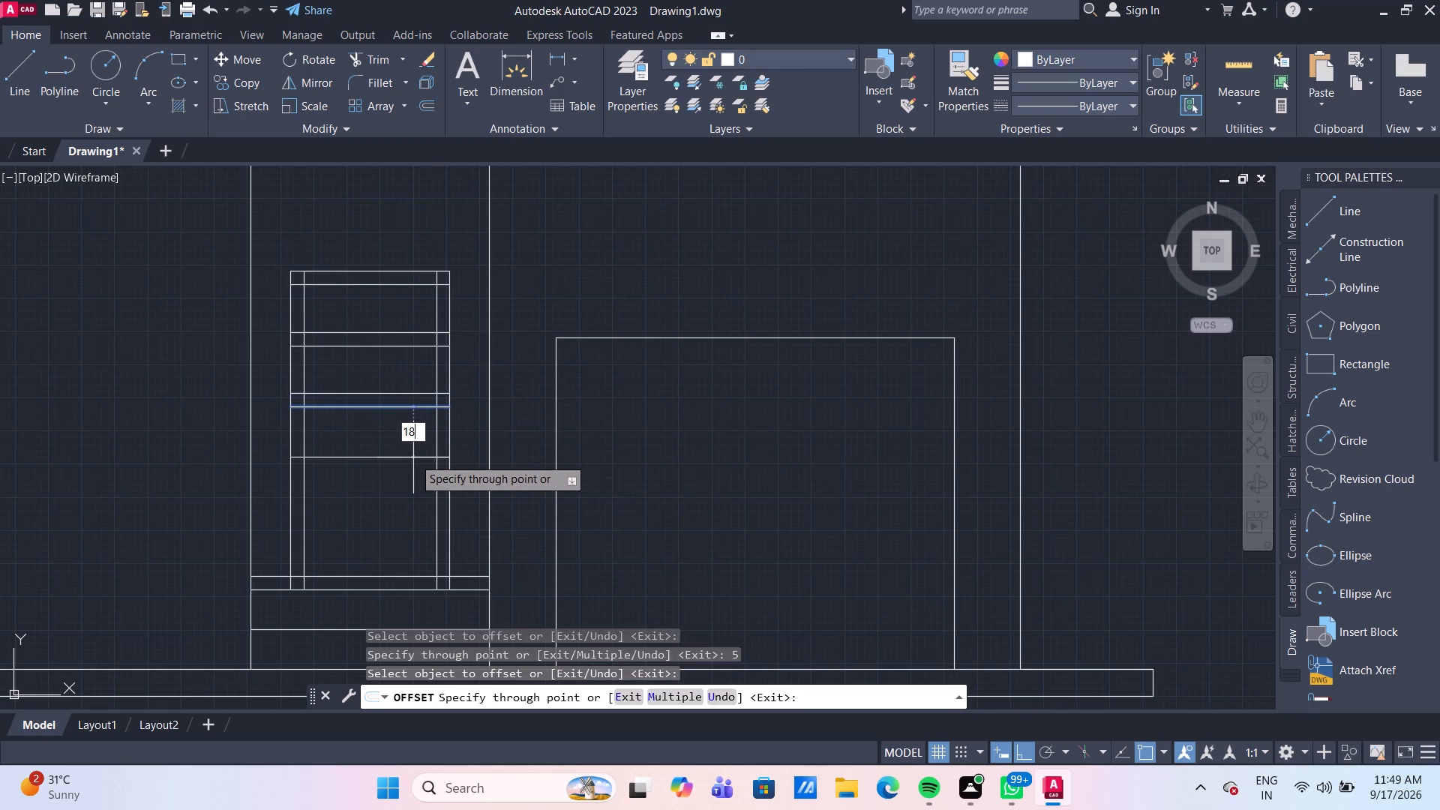
pyautogui.press('Return')
pyautogui.press('Return')
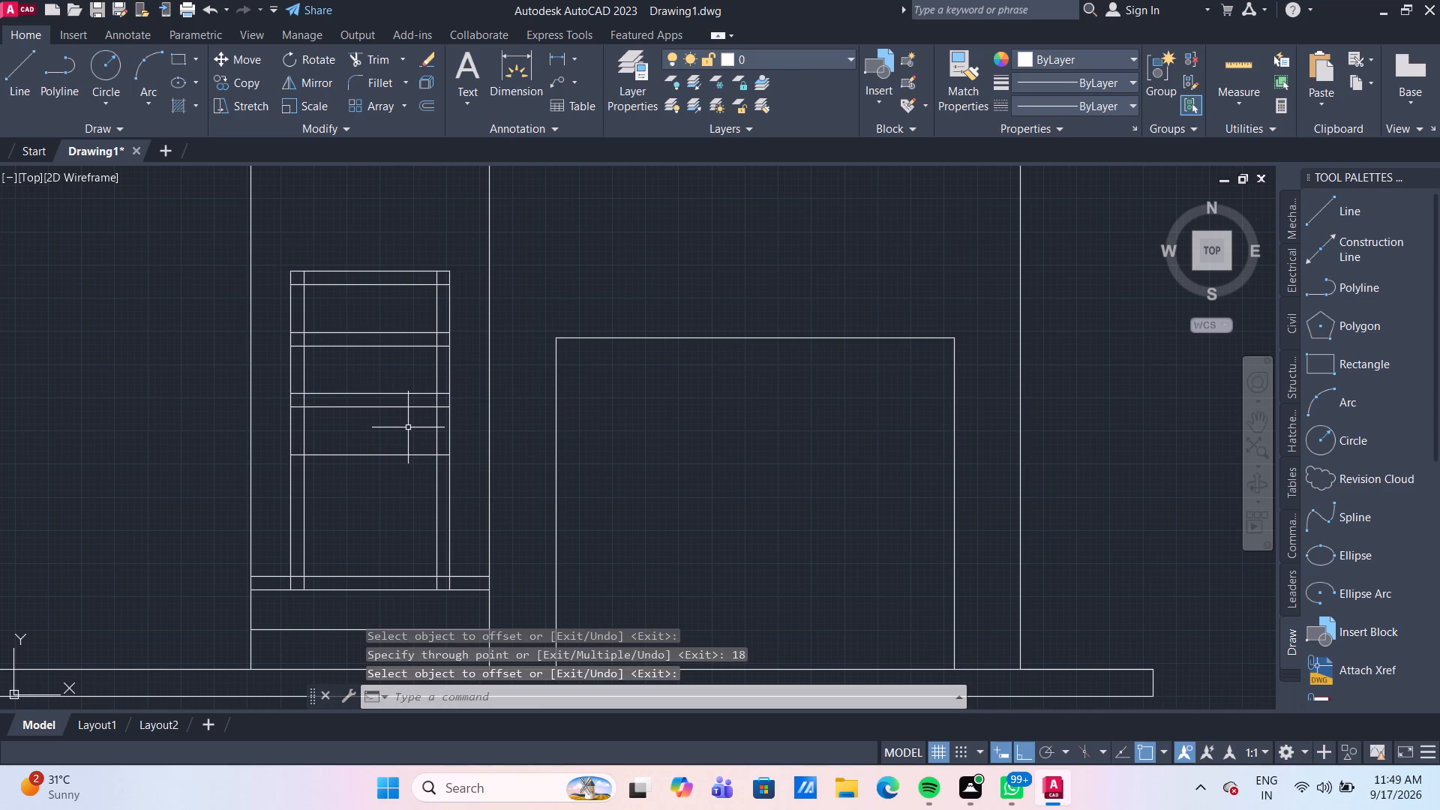
pyautogui.press('o')
pyautogui.press('Return')
pyautogui.press('Return')
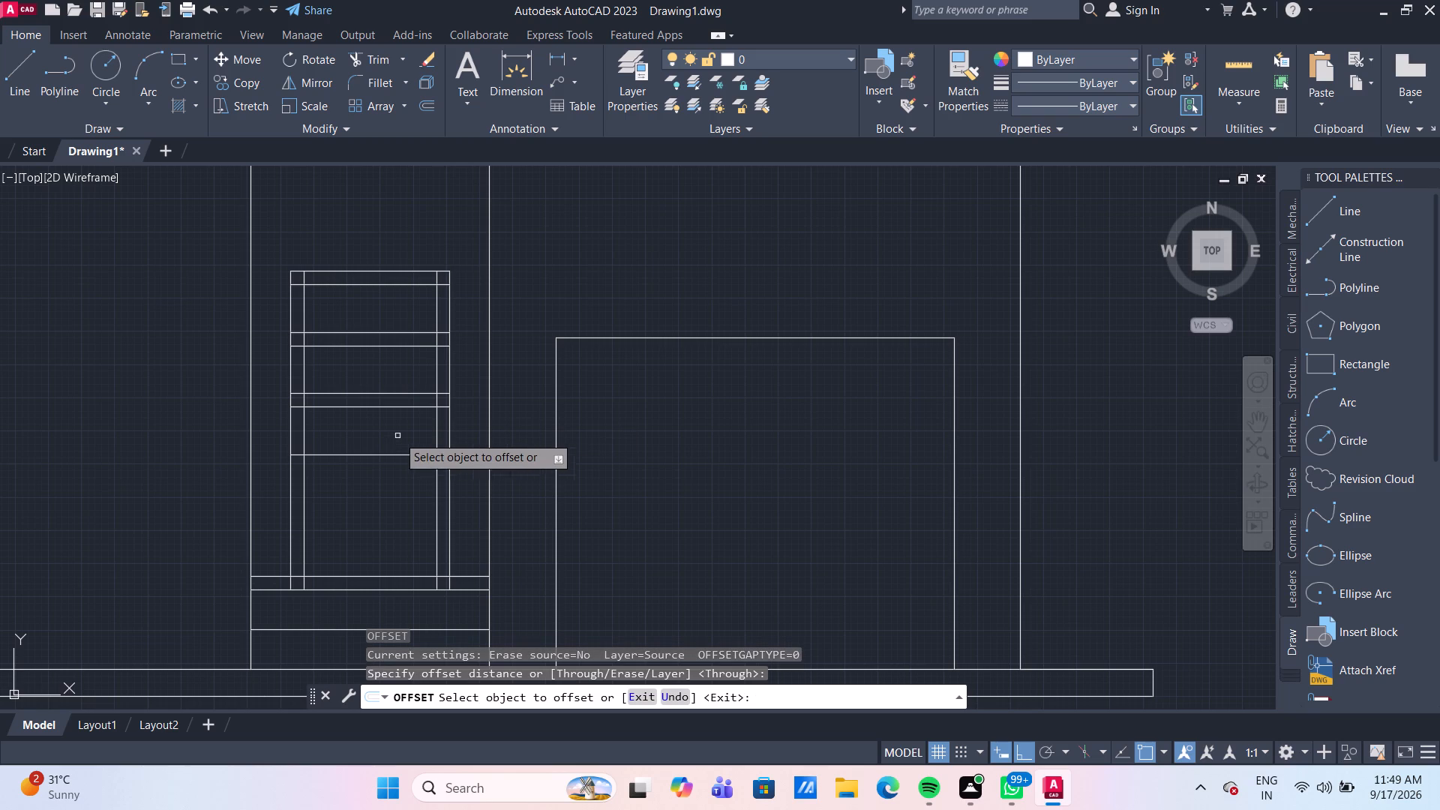
pyautogui.click(394, 455)
pyautogui.press('5')
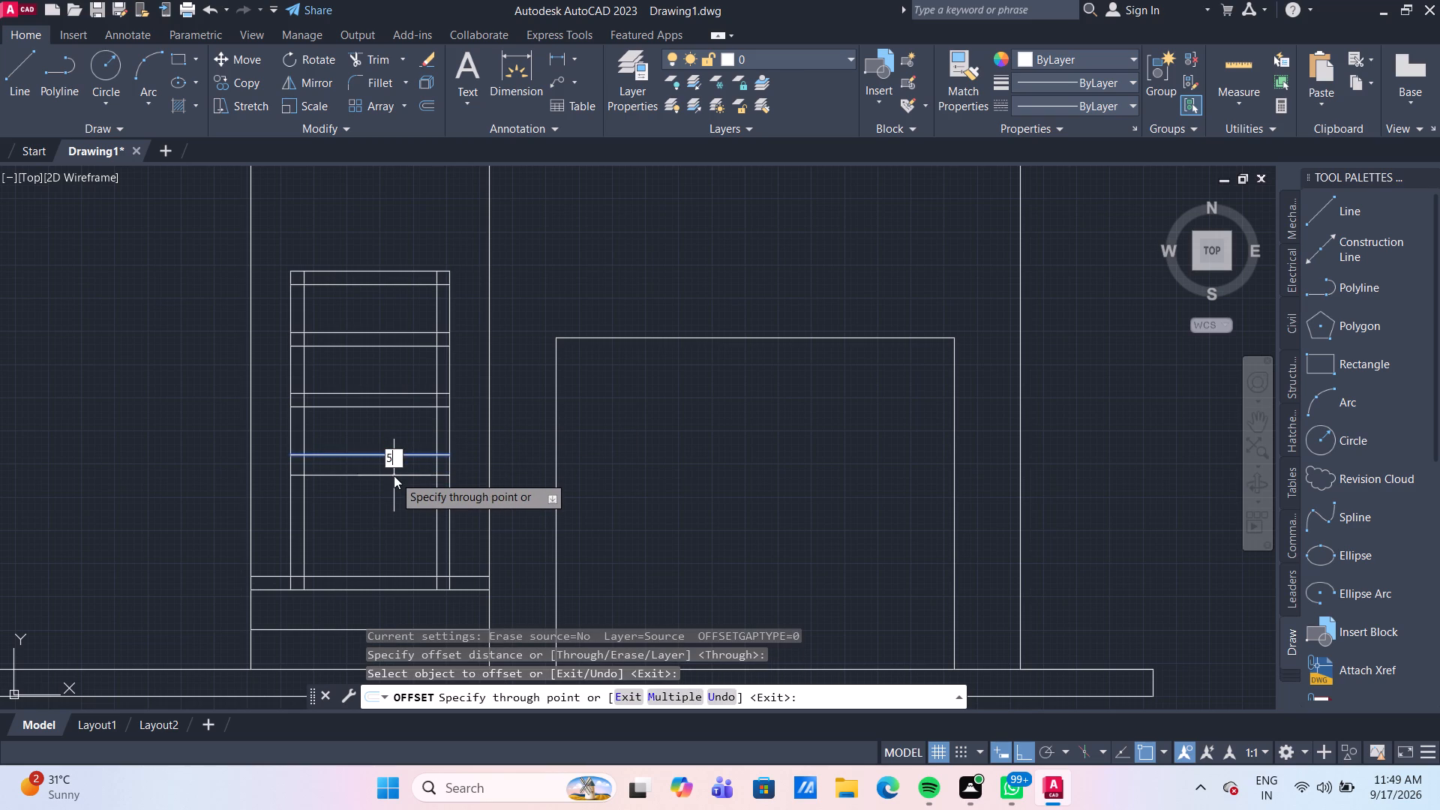
pyautogui.press('Return')
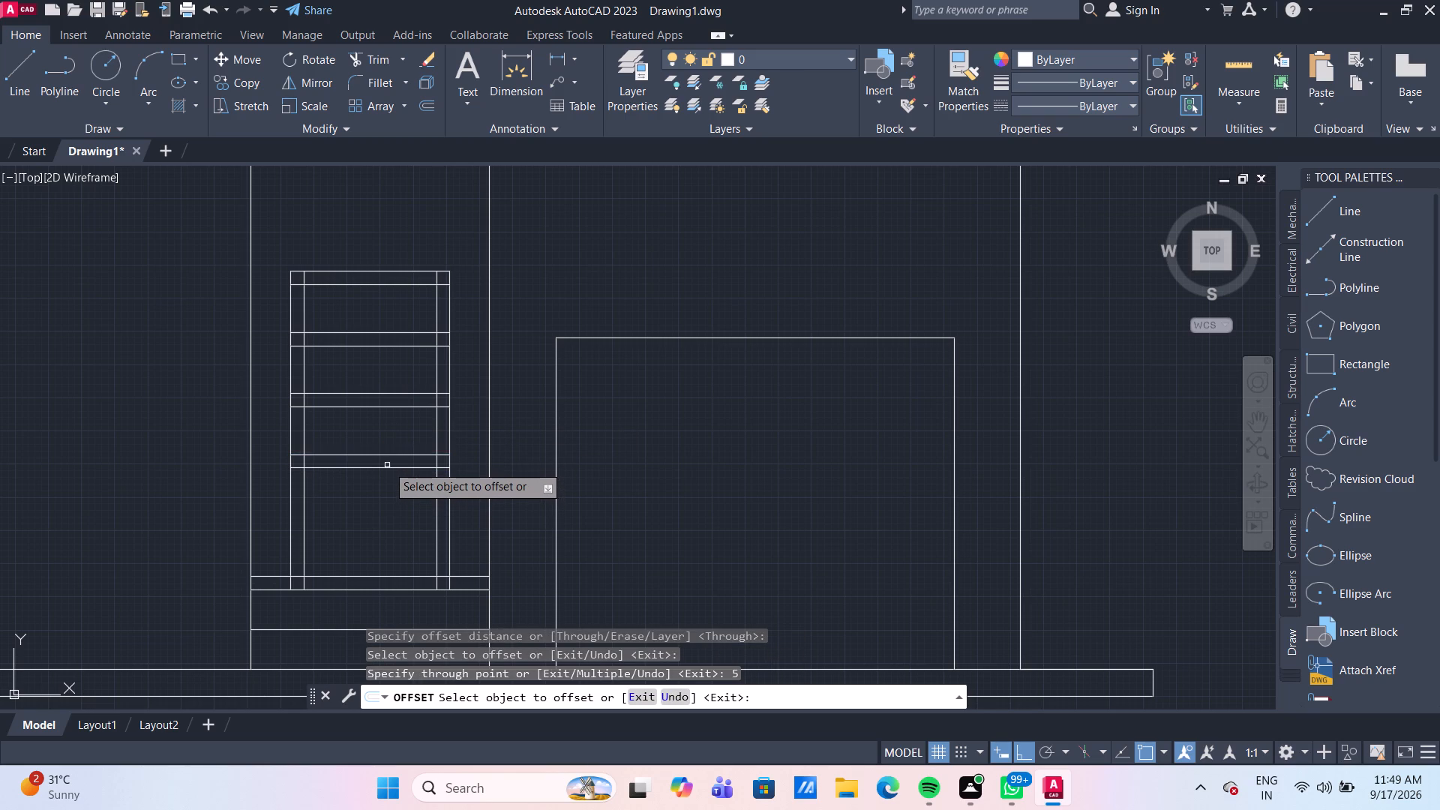
# Form the narrow door's fourth crossbar by offsetting the third crossbar's lower line 18 mm down and that new line 5 mm further down.
pyautogui.click(389, 469)
pyautogui.write('18')
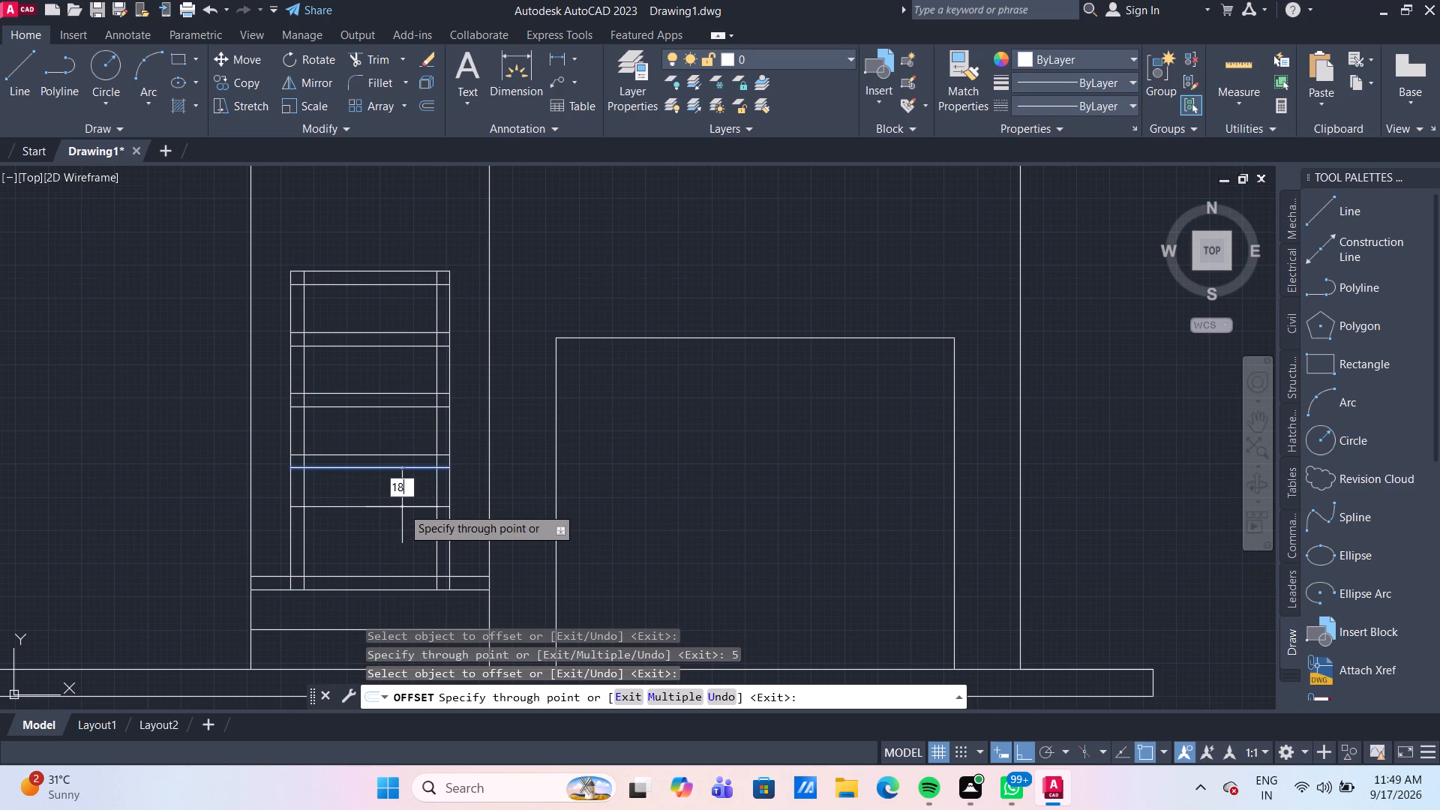
pyautogui.press('Return')
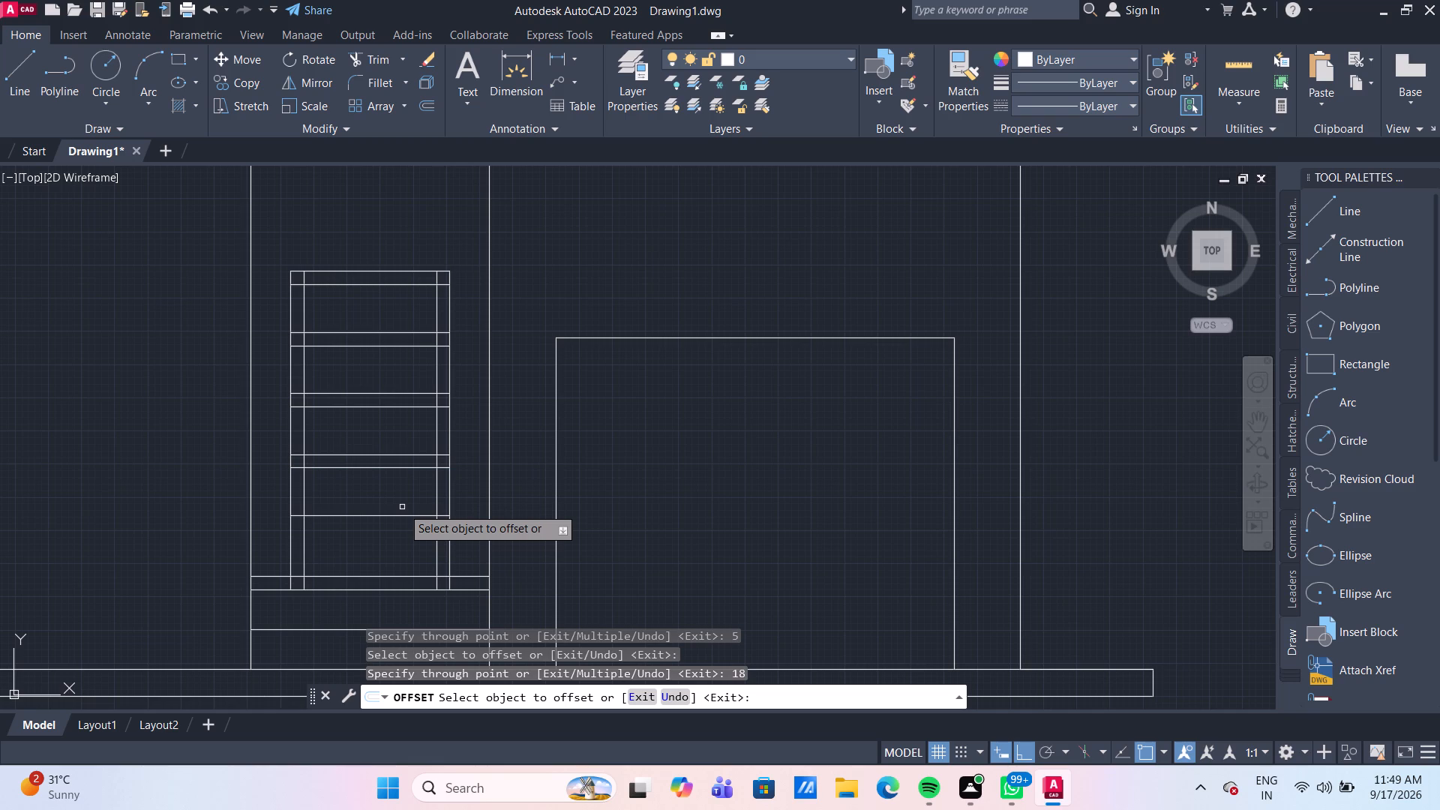
pyautogui.click(402, 515)
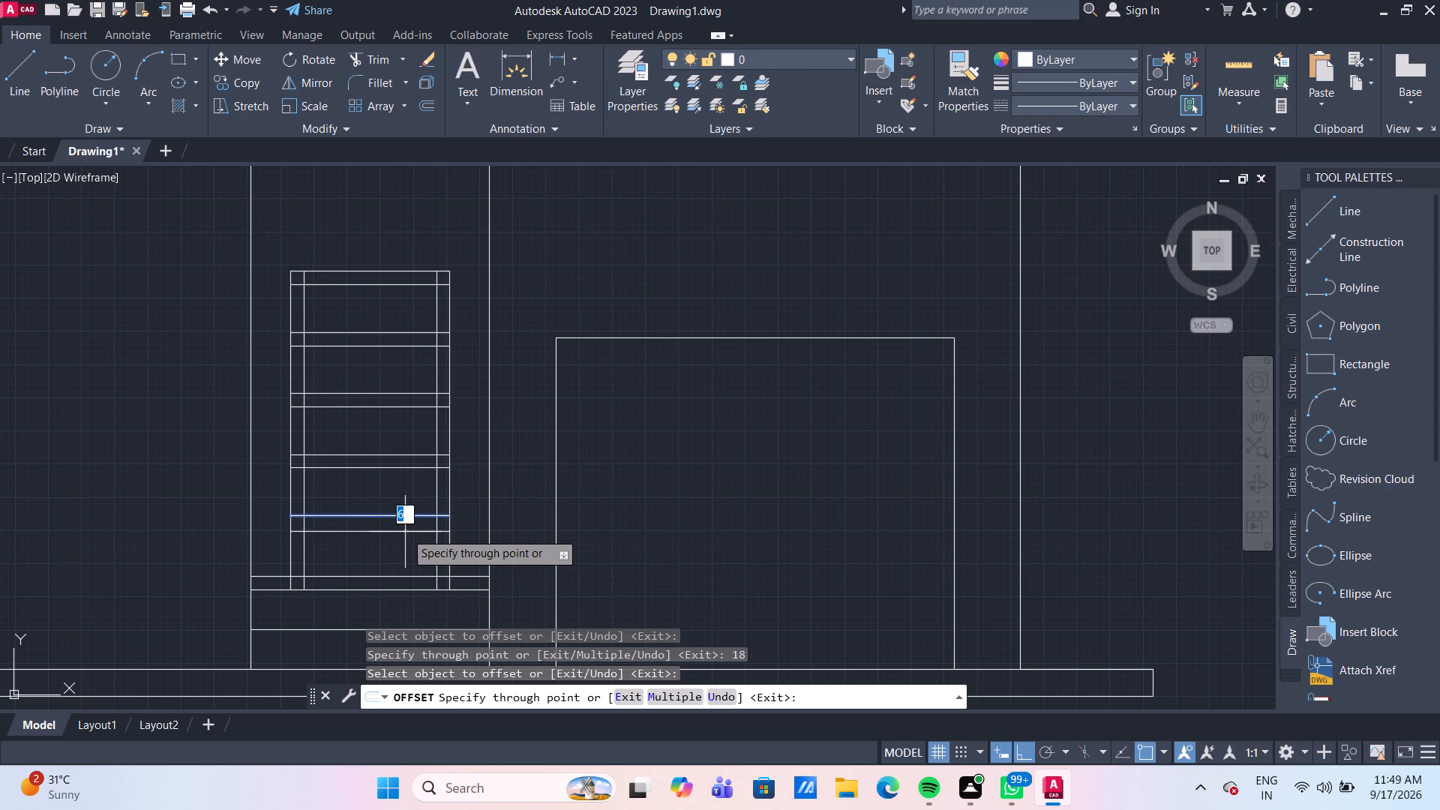
pyautogui.press('5')
pyautogui.press('Return')
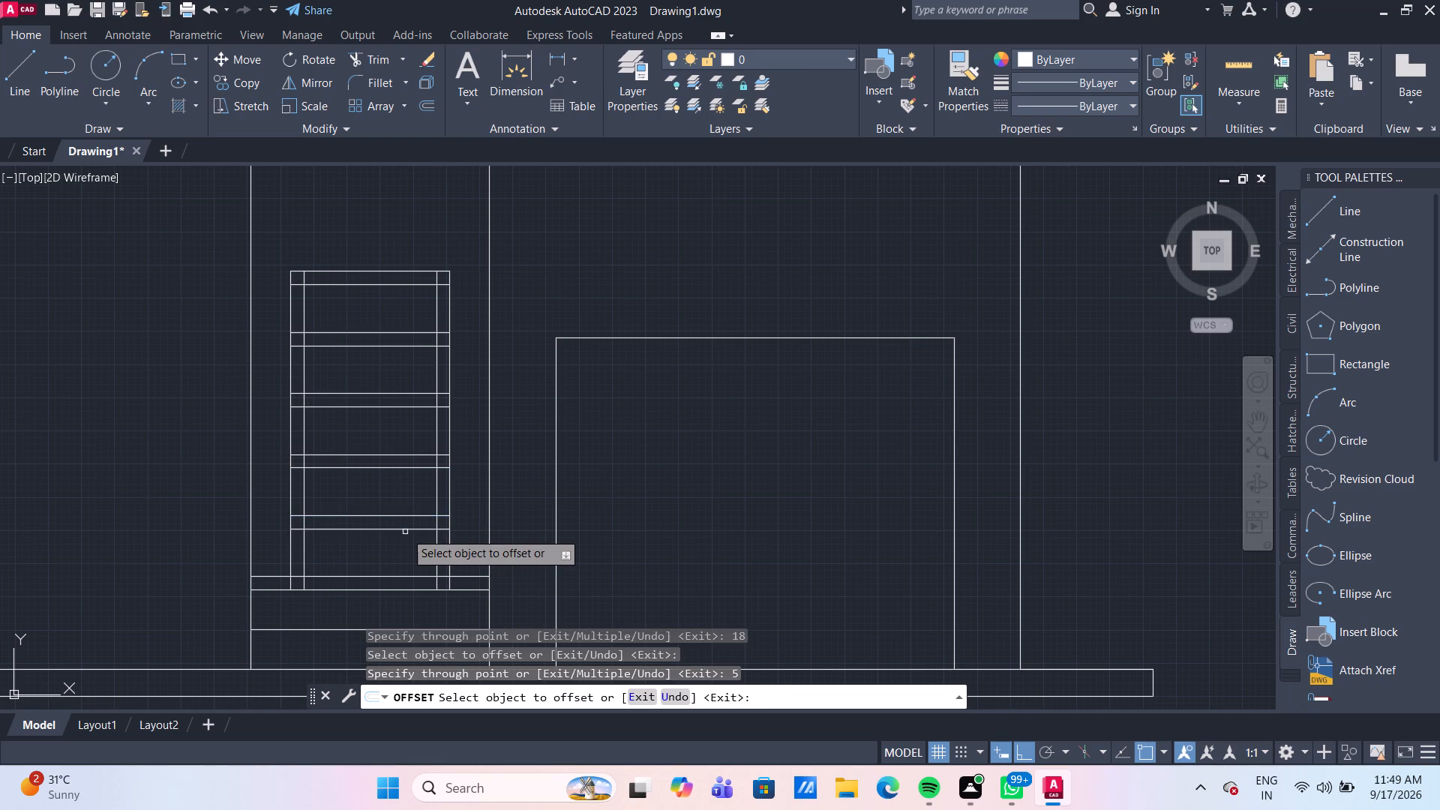
pyautogui.press('Escape')
# Trim the line ends crossing the narrow door's frame along its top, both sides and bottom.
pyautogui.write('TR')
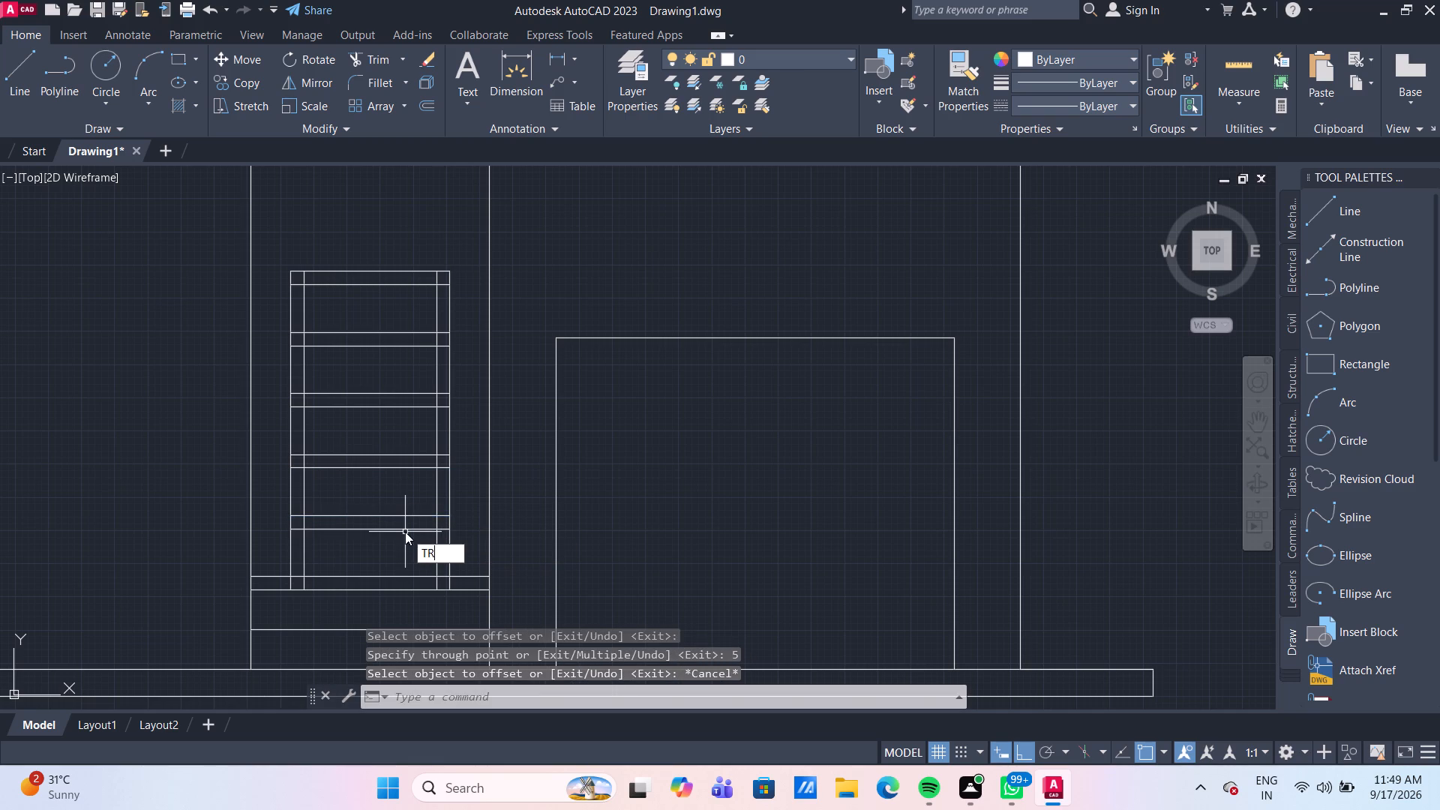
pyautogui.press('Return')
pyautogui.scroll(1, 309, 280)
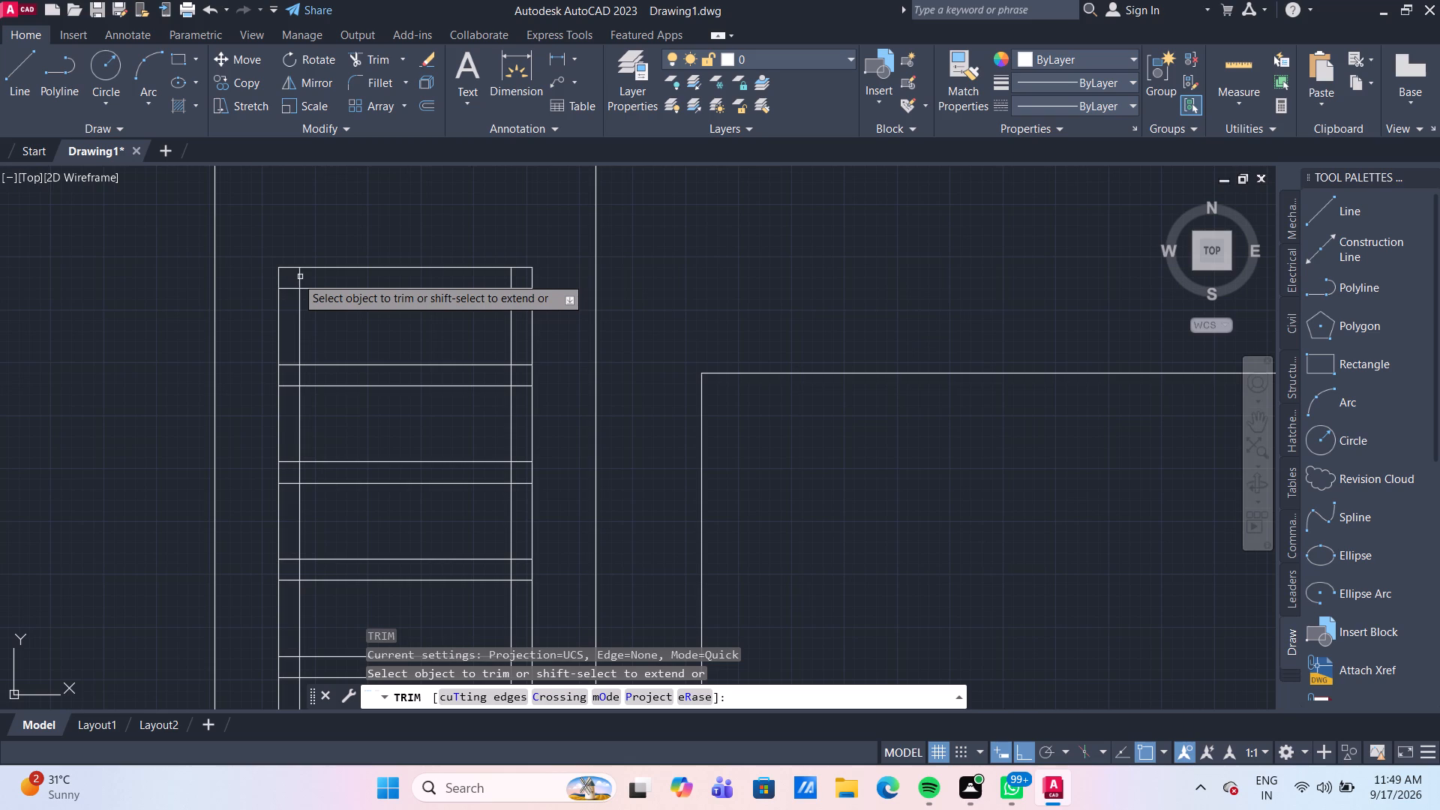
pyautogui.click(290, 277)
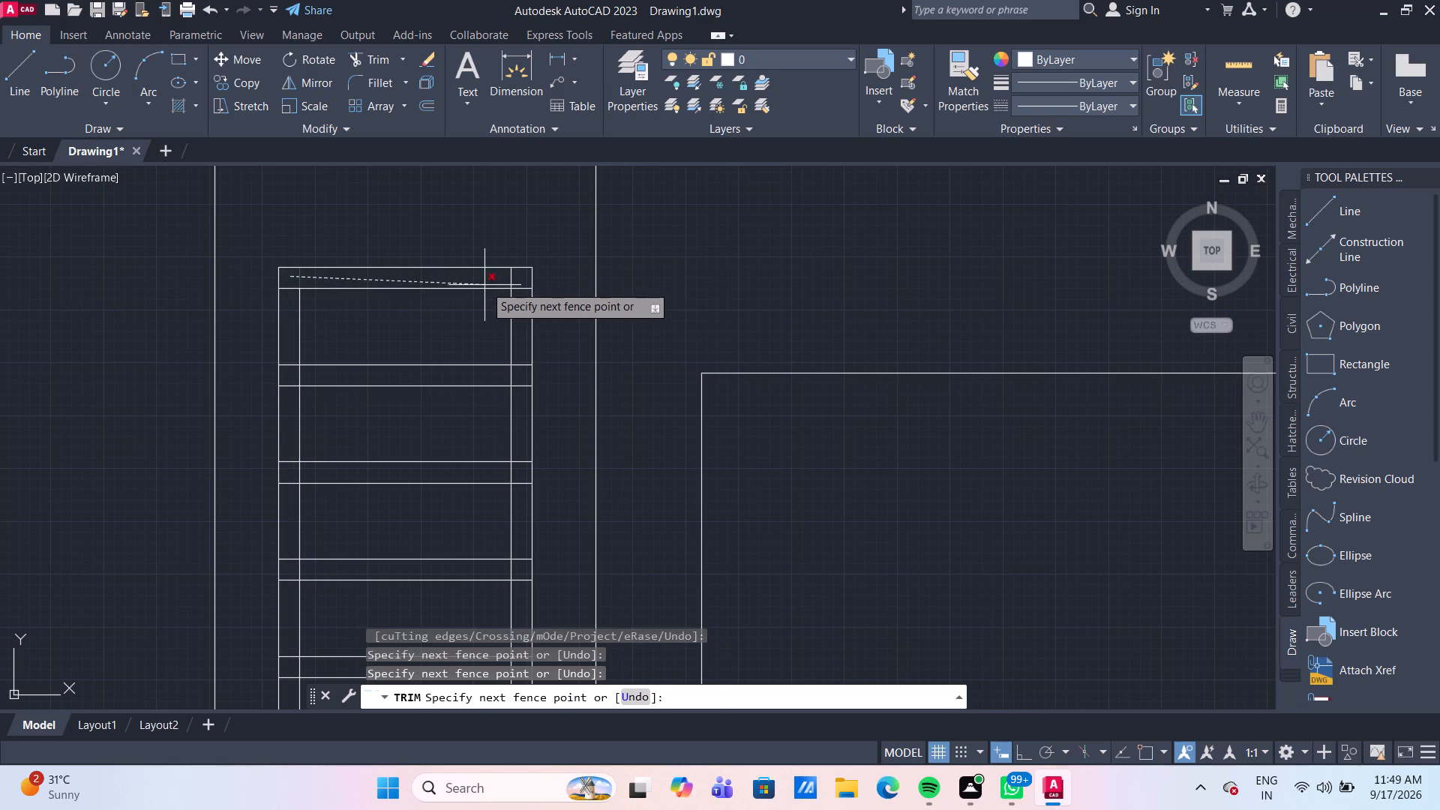
pyautogui.click(520, 277)
pyautogui.click(520, 277)
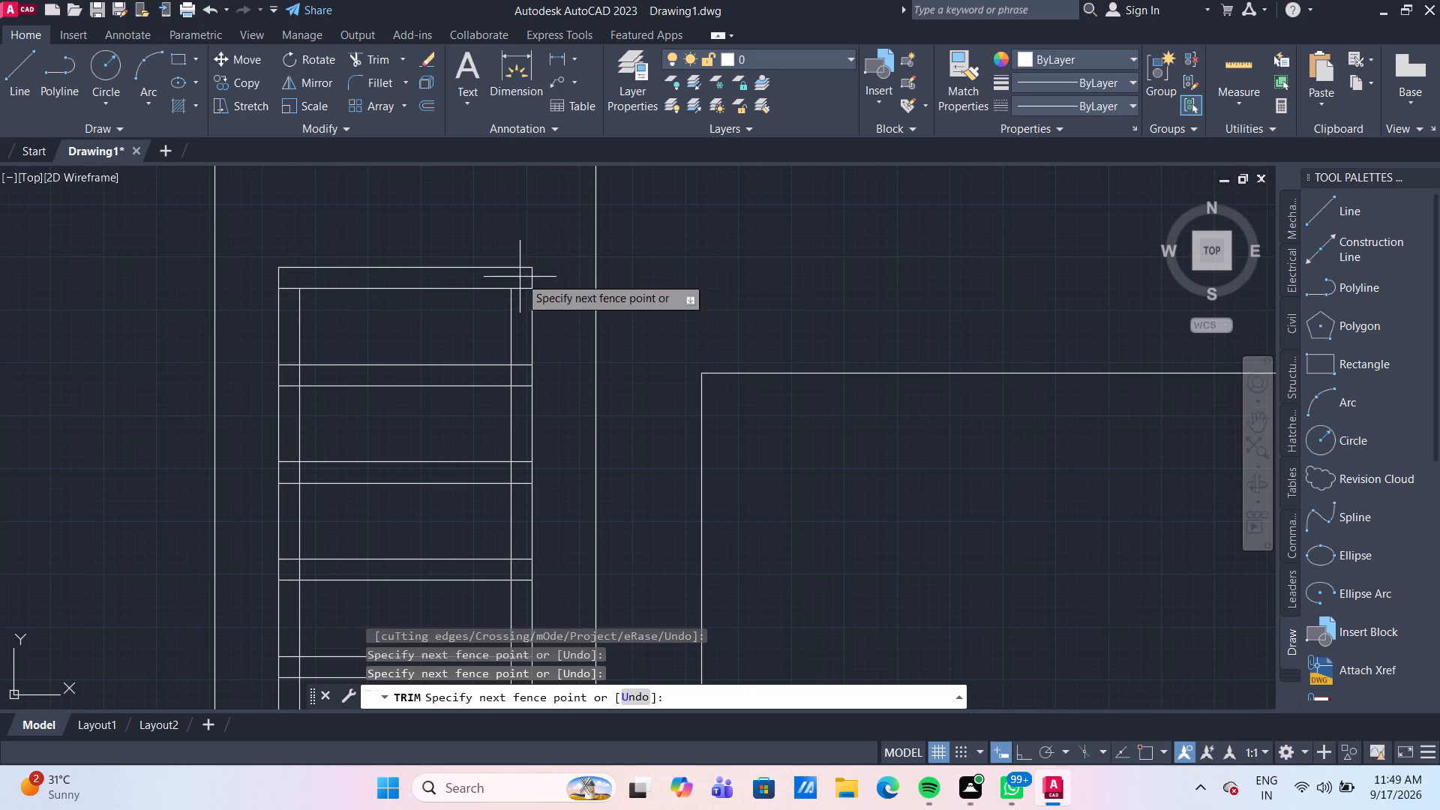
pyautogui.moveTo(525, 449); pyautogui.dragTo(486, 289, button='middle')
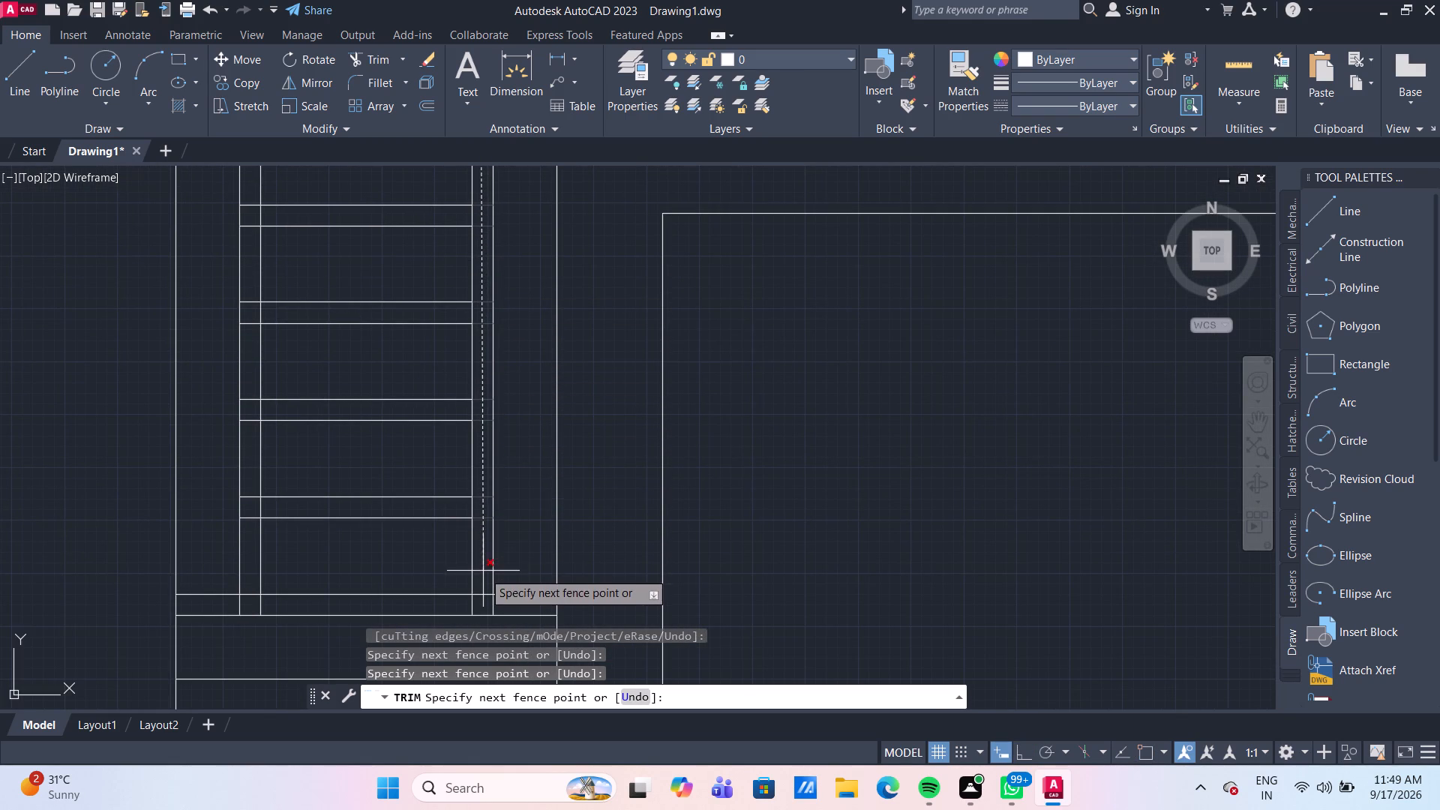
pyautogui.click(482, 604)
pyautogui.click(482, 604)
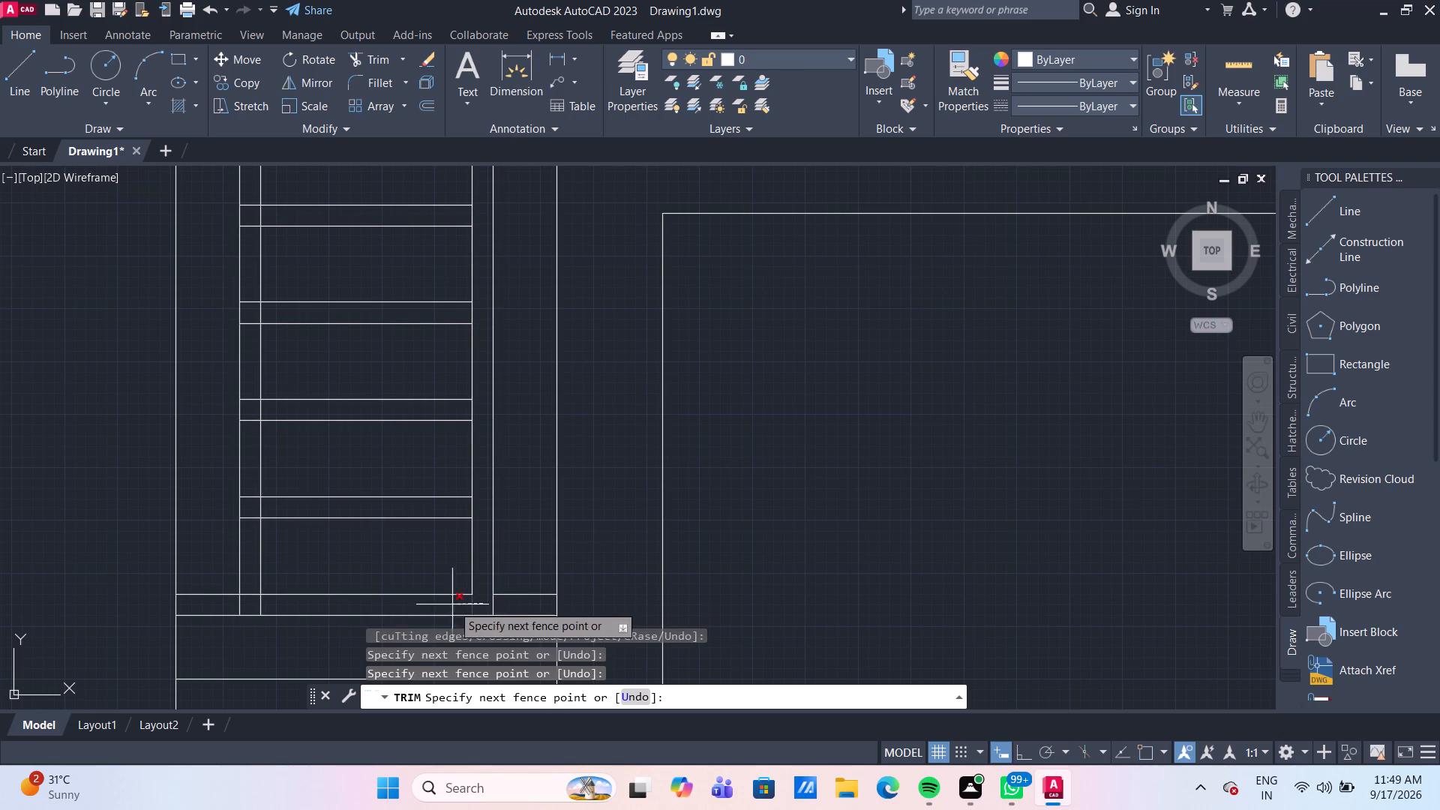
pyautogui.click(255, 603)
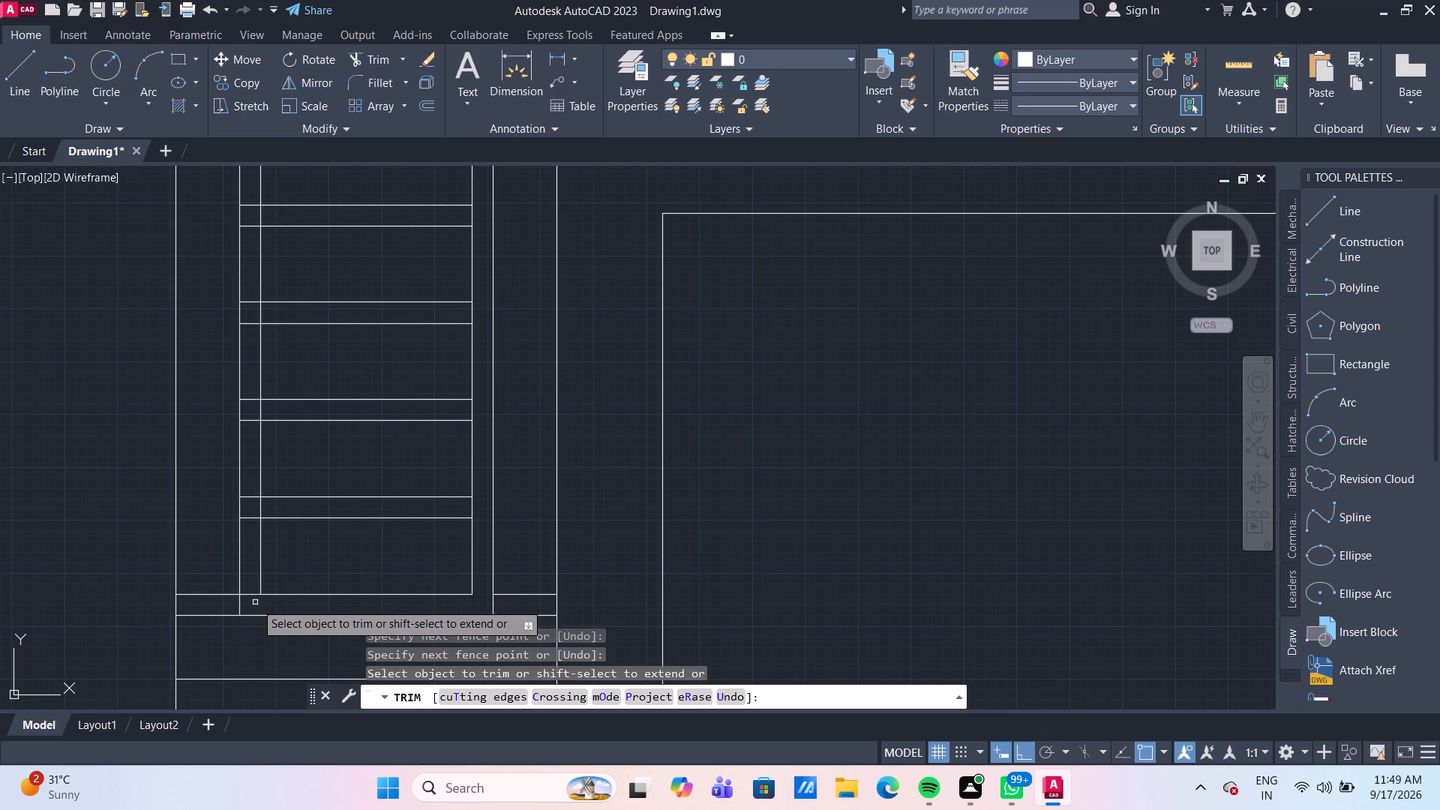
pyautogui.click(254, 601)
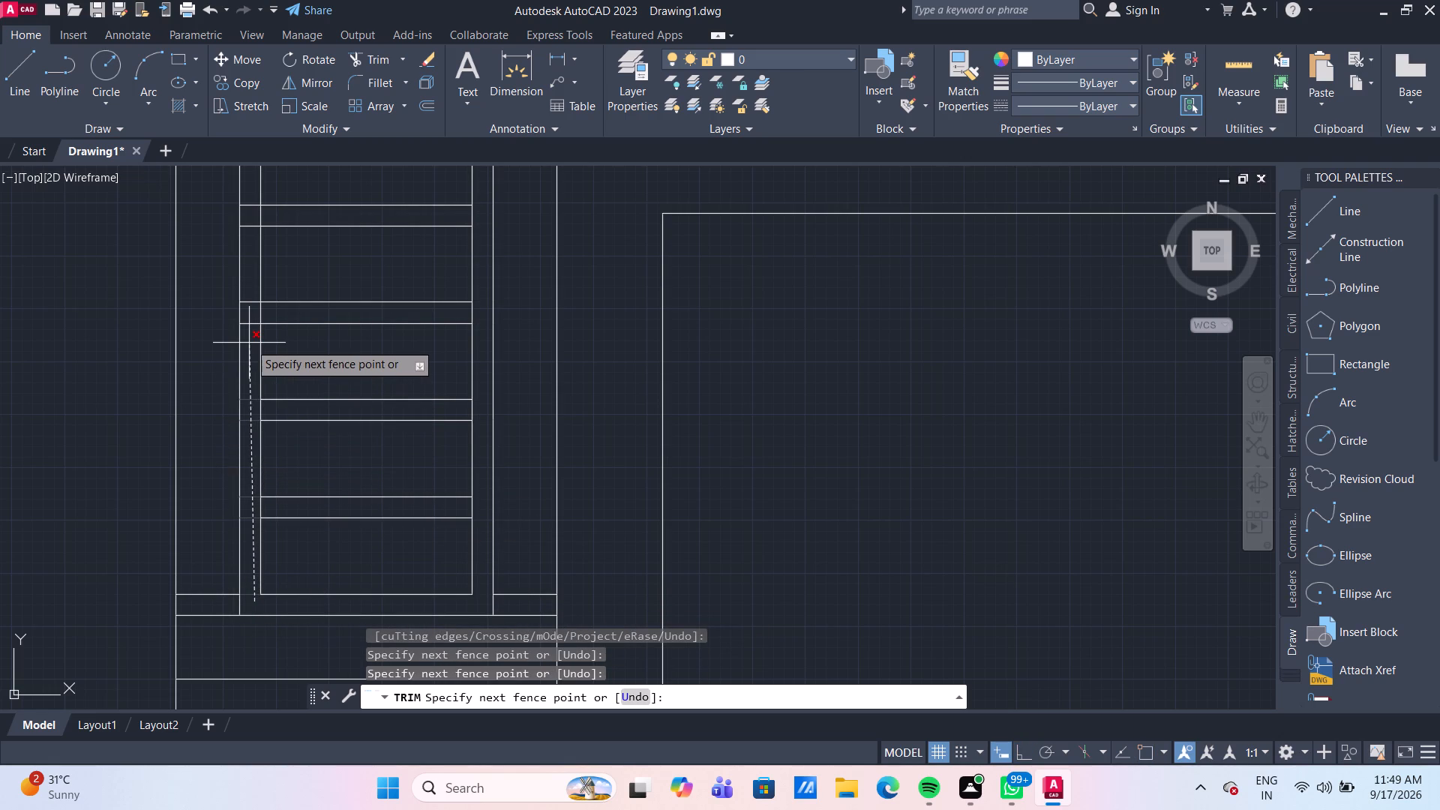
pyautogui.moveTo(251, 322); pyautogui.dragTo(235, 452, button='middle')
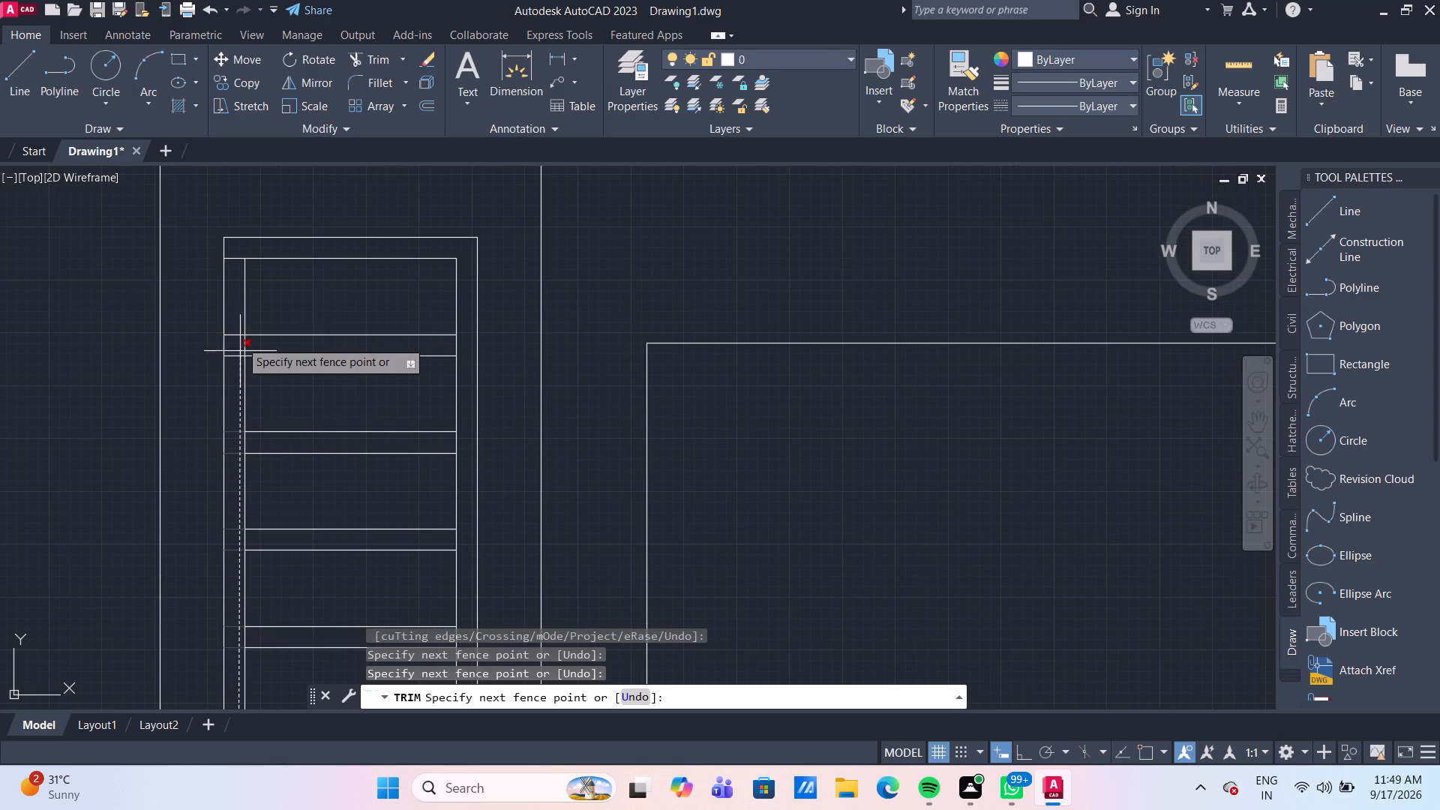
pyautogui.click(232, 247)
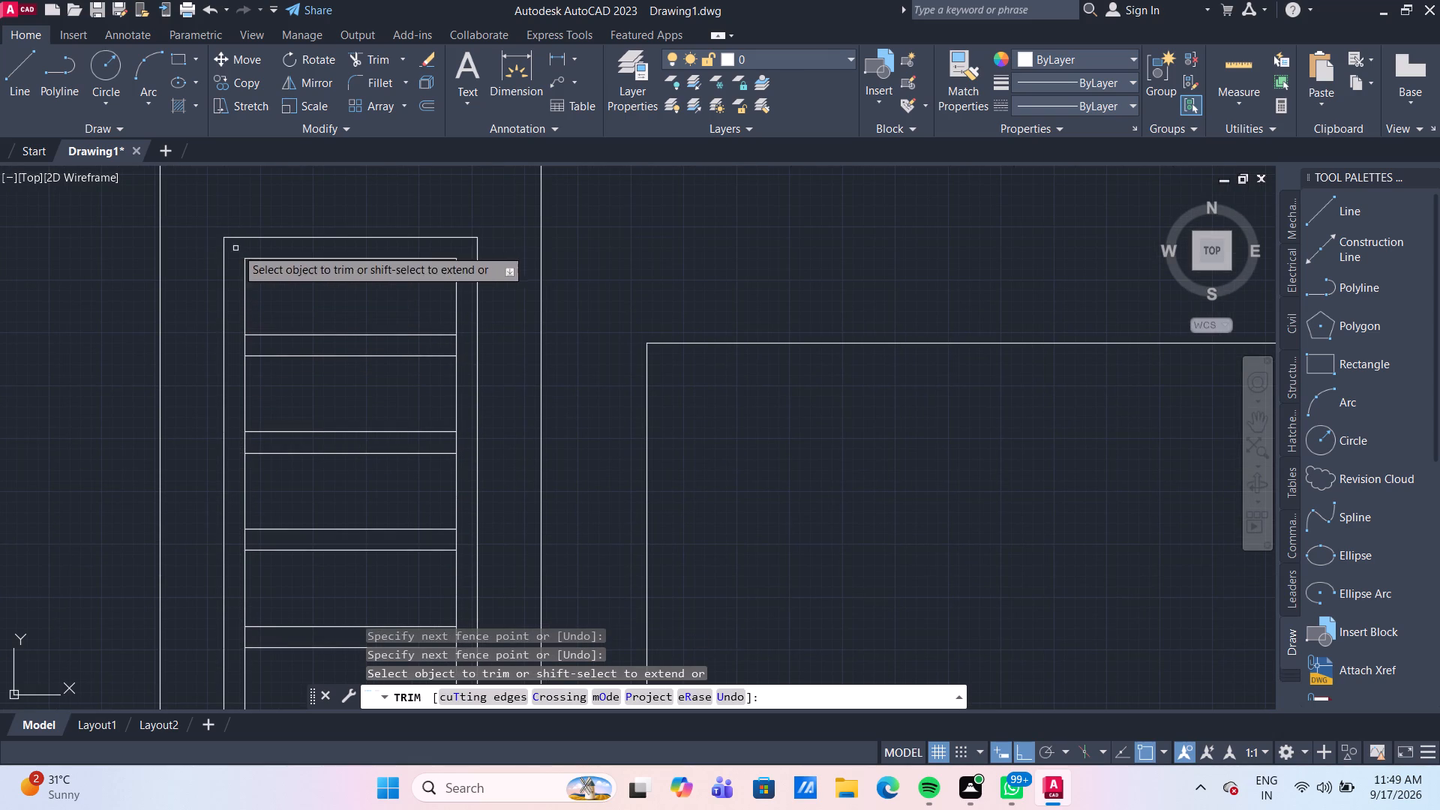
# Trim the inner vertical line segments across all four crossbars of the narrow door, separating five rectangular panels.
pyautogui.scroll(-3, 377, 297)
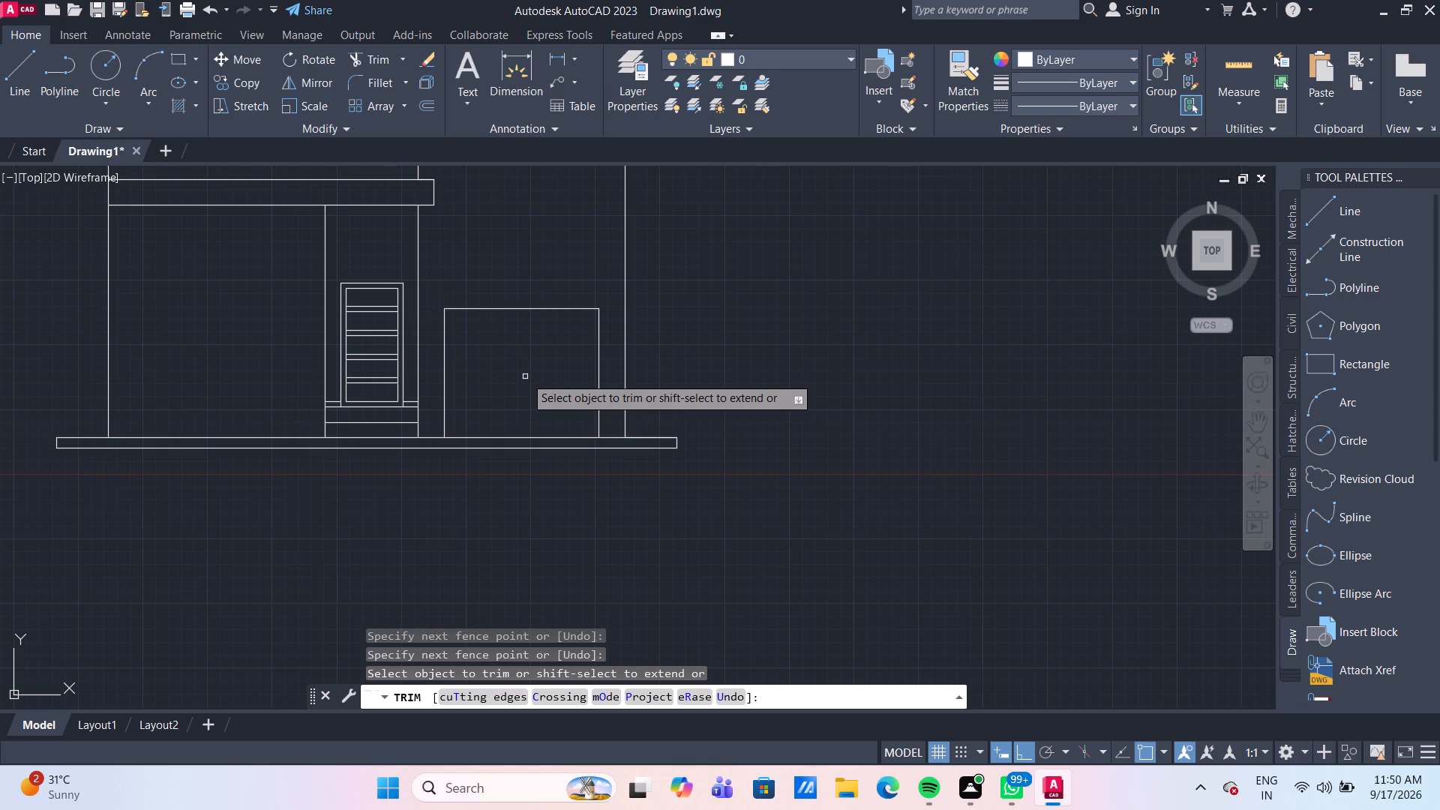
pyautogui.scroll(-2, 499, 372)
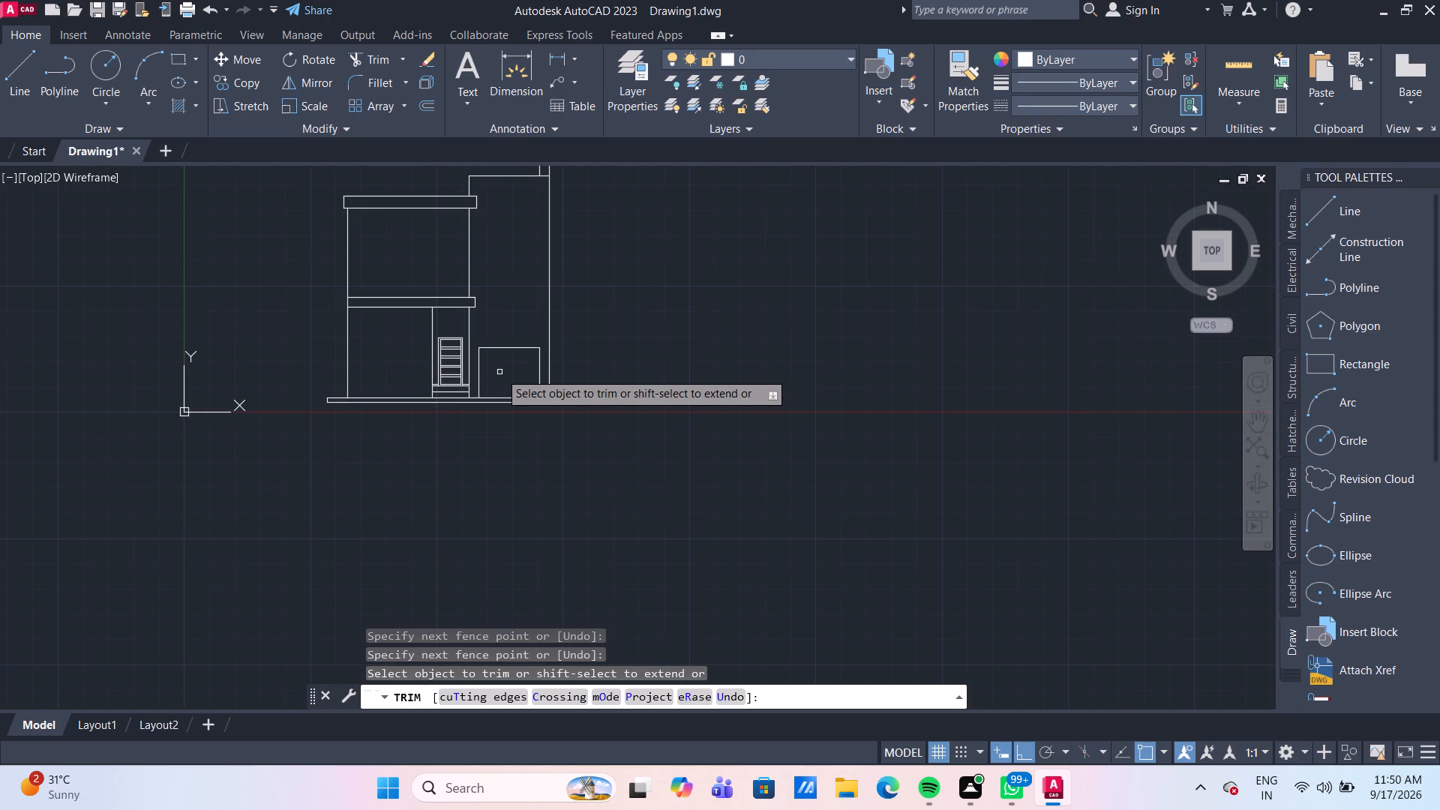
pyautogui.scroll(2, 475, 365)
pyautogui.scroll(3, 415, 351)
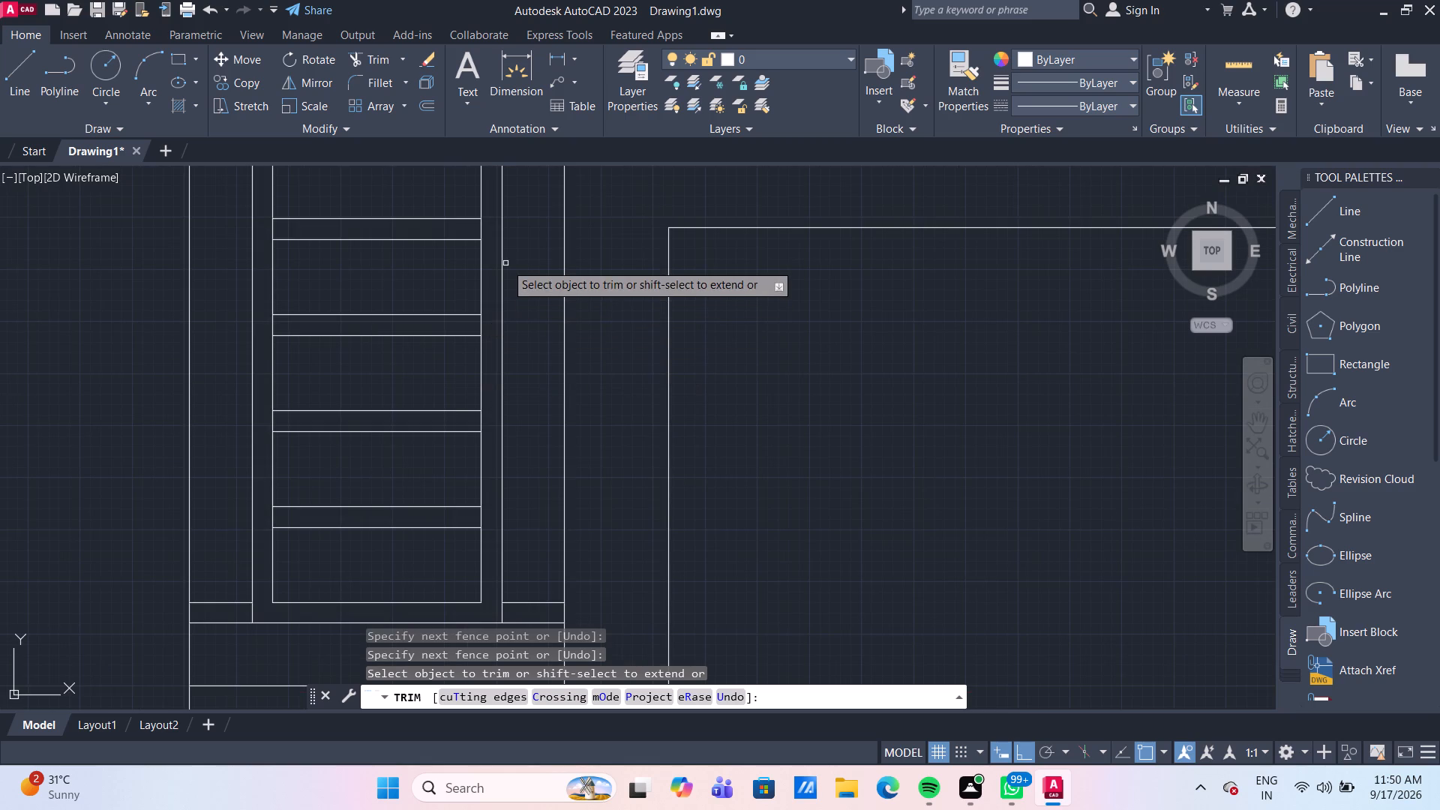
pyautogui.moveTo(531, 301); pyautogui.dragTo(560, 367, button='middle')
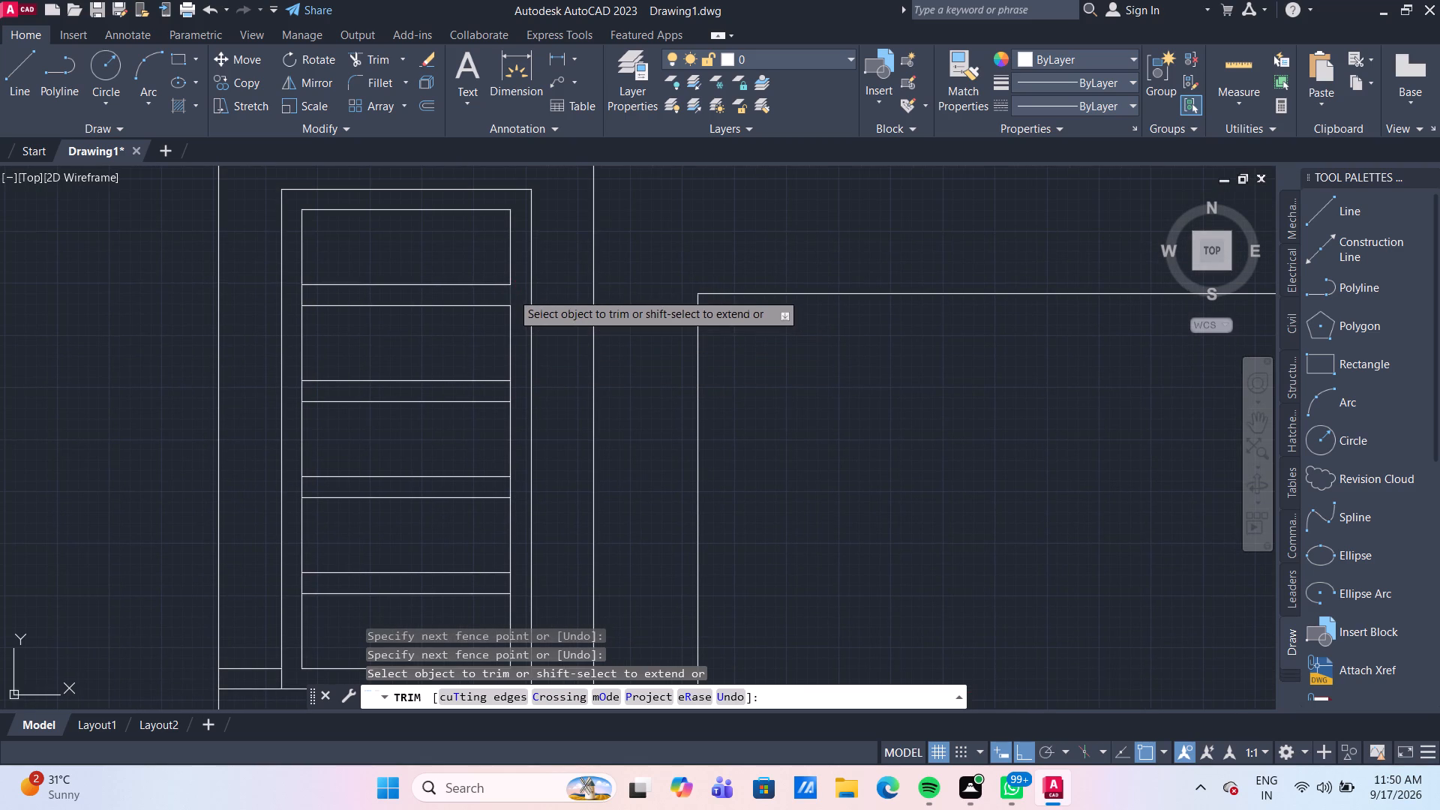
pyautogui.click(511, 292)
pyautogui.click(303, 295)
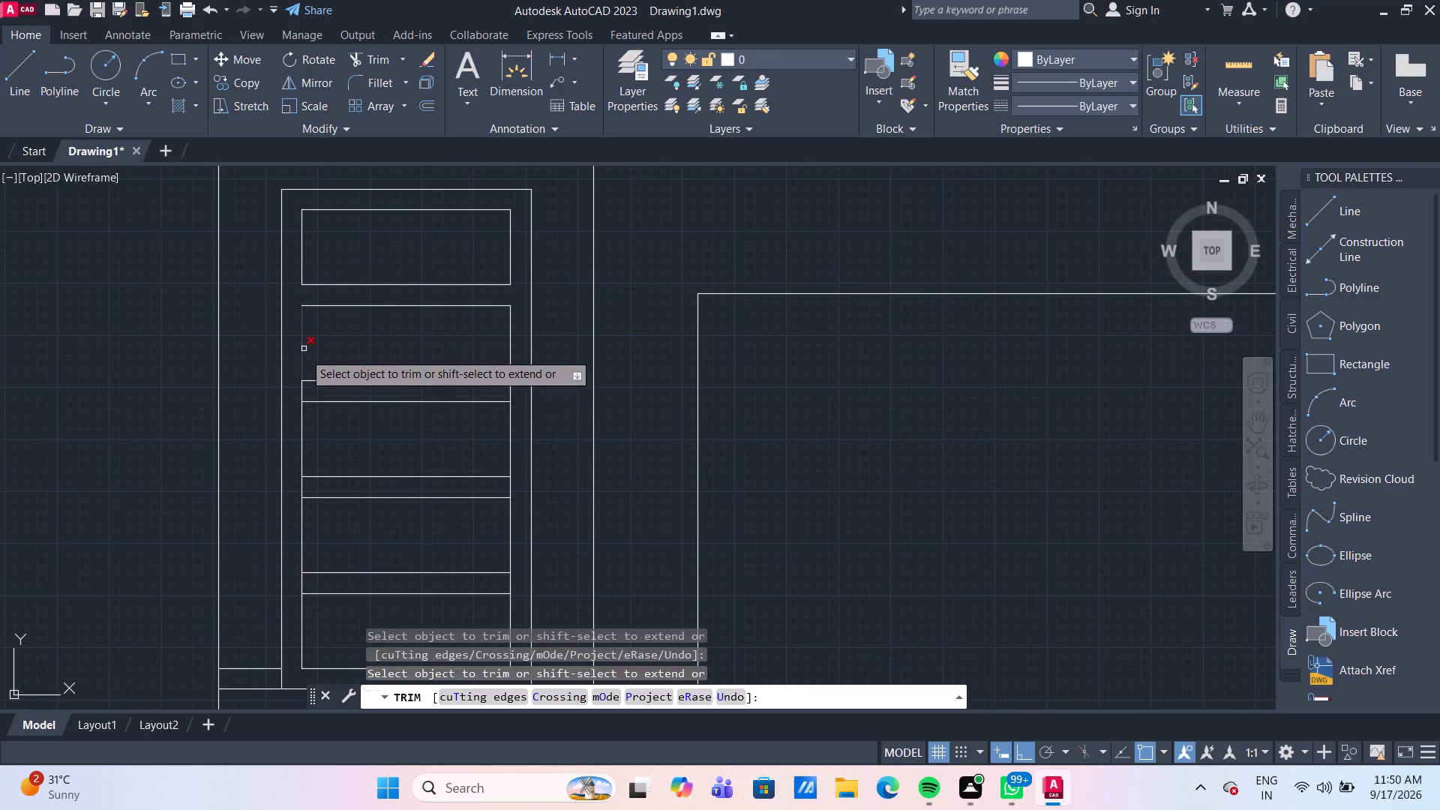
pyautogui.click(302, 386)
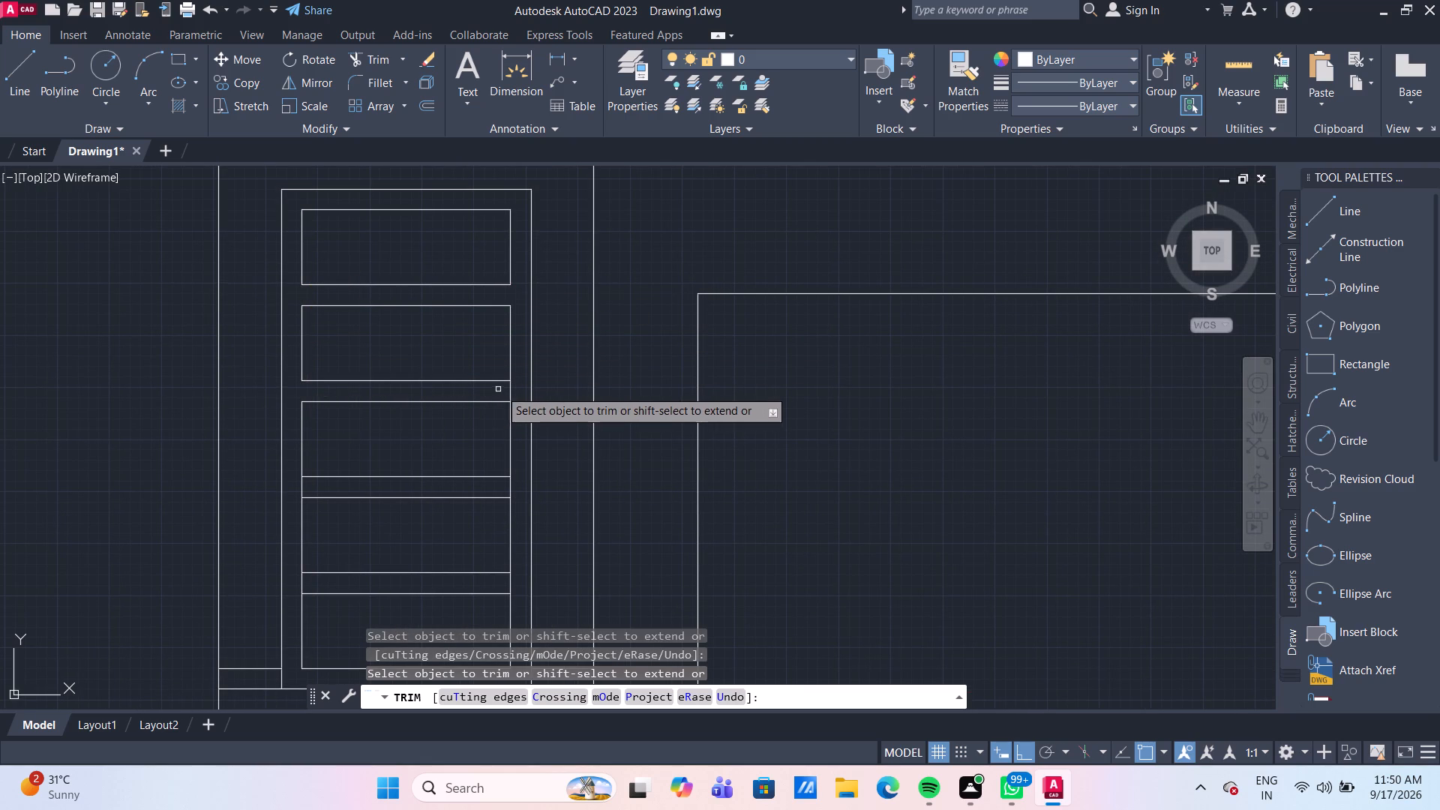
pyautogui.click(509, 389)
pyautogui.click(510, 487)
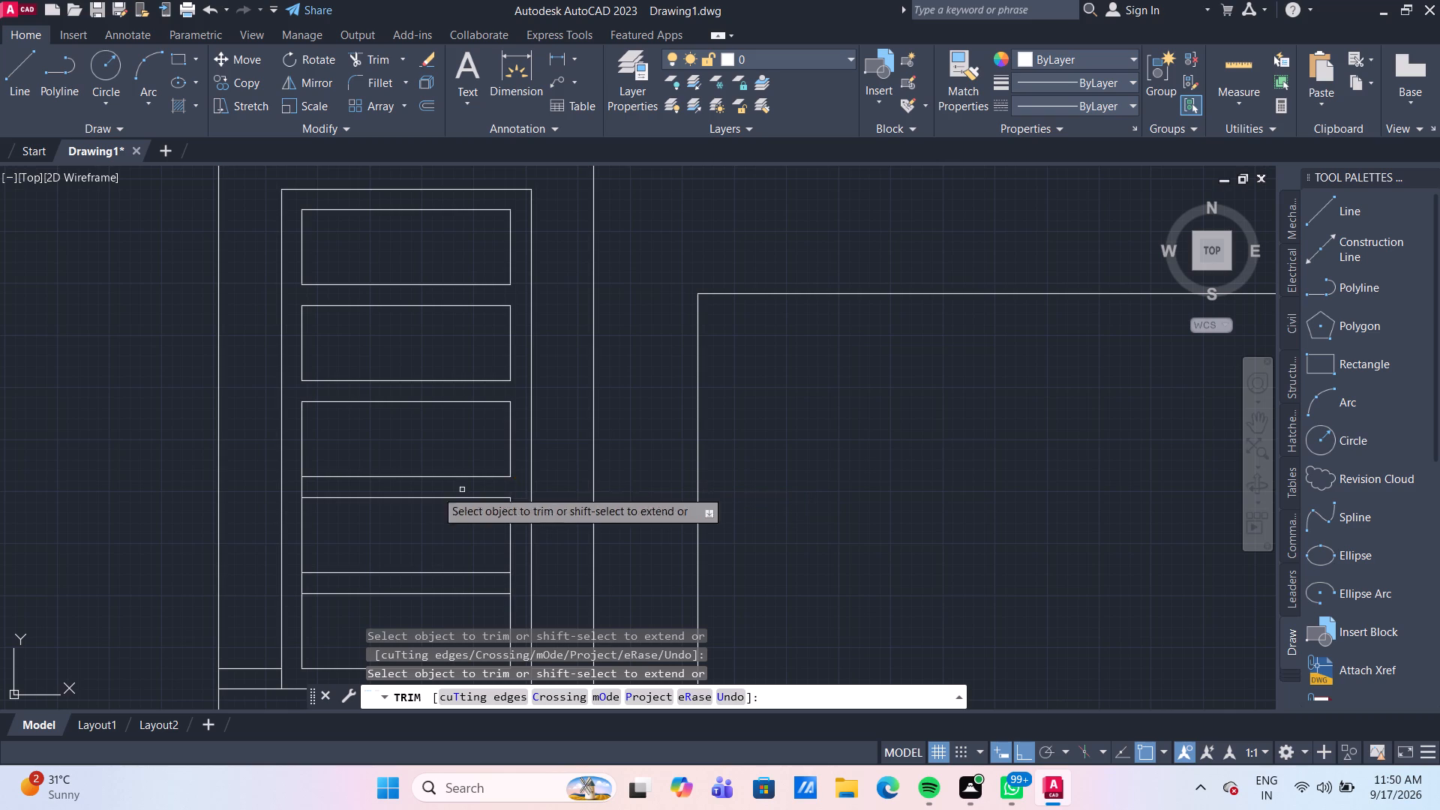
pyautogui.click(301, 482)
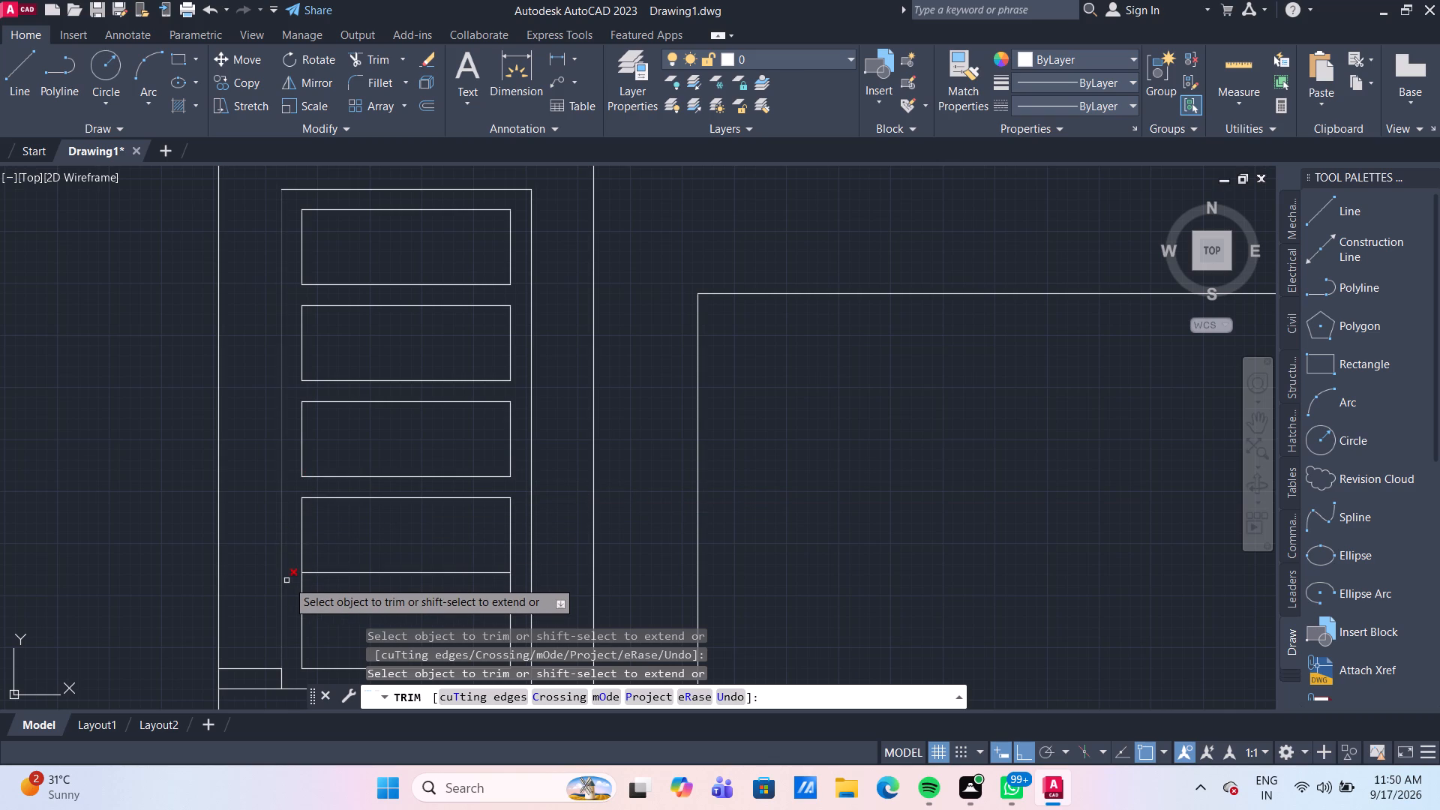
pyautogui.click(289, 582)
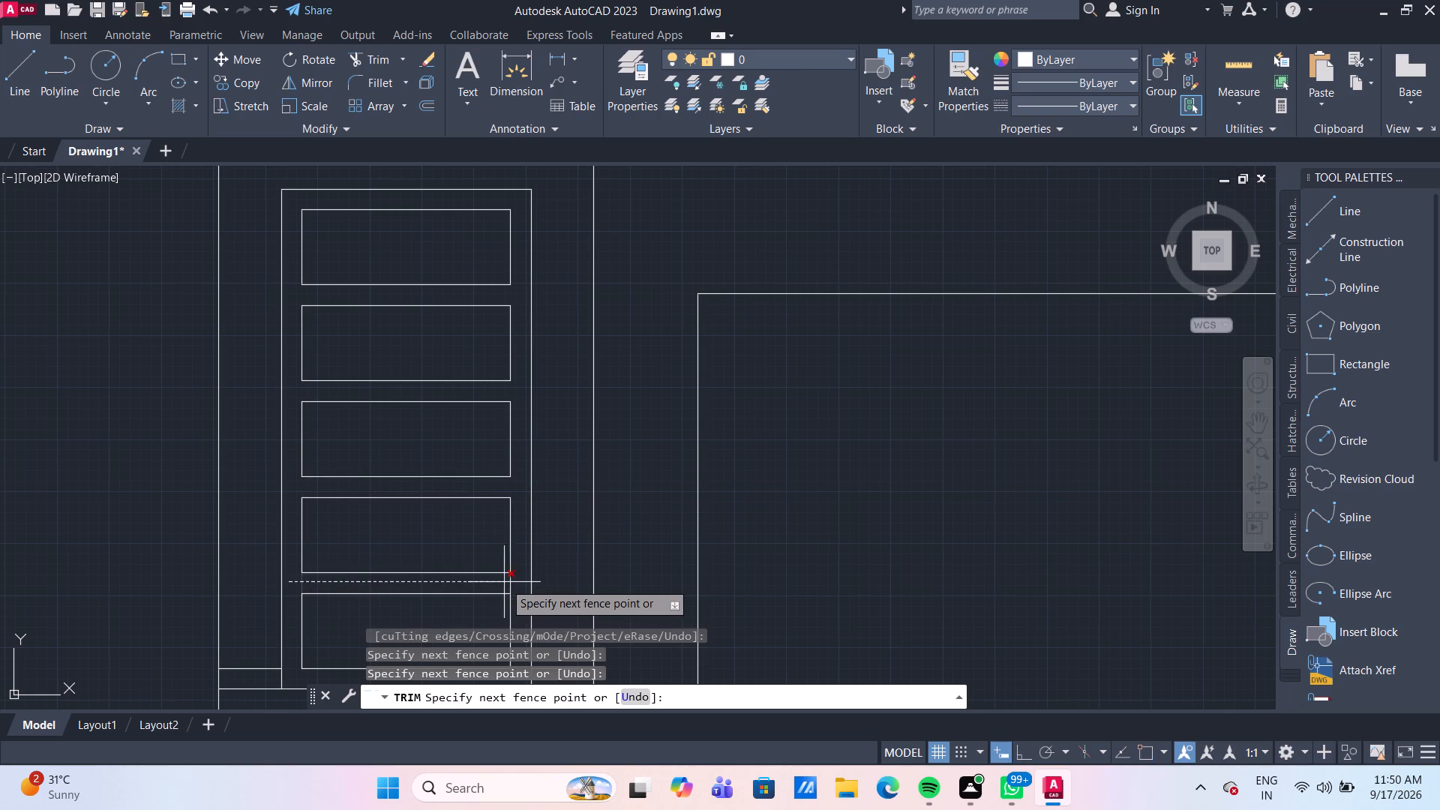
pyautogui.click(514, 584)
# Trim away the leftover horizontal line segments on both sides of the narrow door, just above the entrance steps.
pyautogui.moveTo(550, 525); pyautogui.dragTo(547, 364, button='middle')
pyautogui.scroll(-1, 556, 481)
pyautogui.click(554, 498)
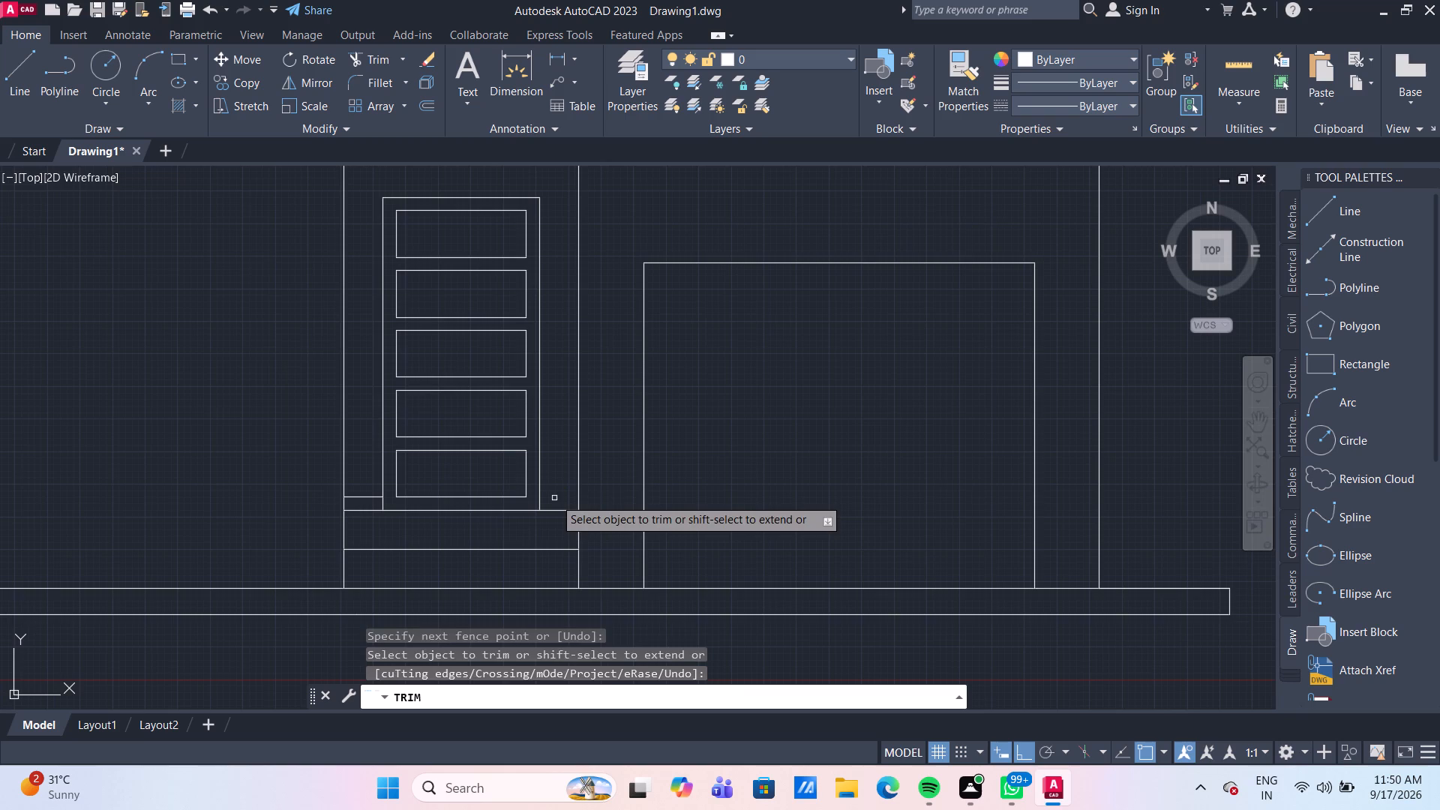
pyautogui.click(370, 498)
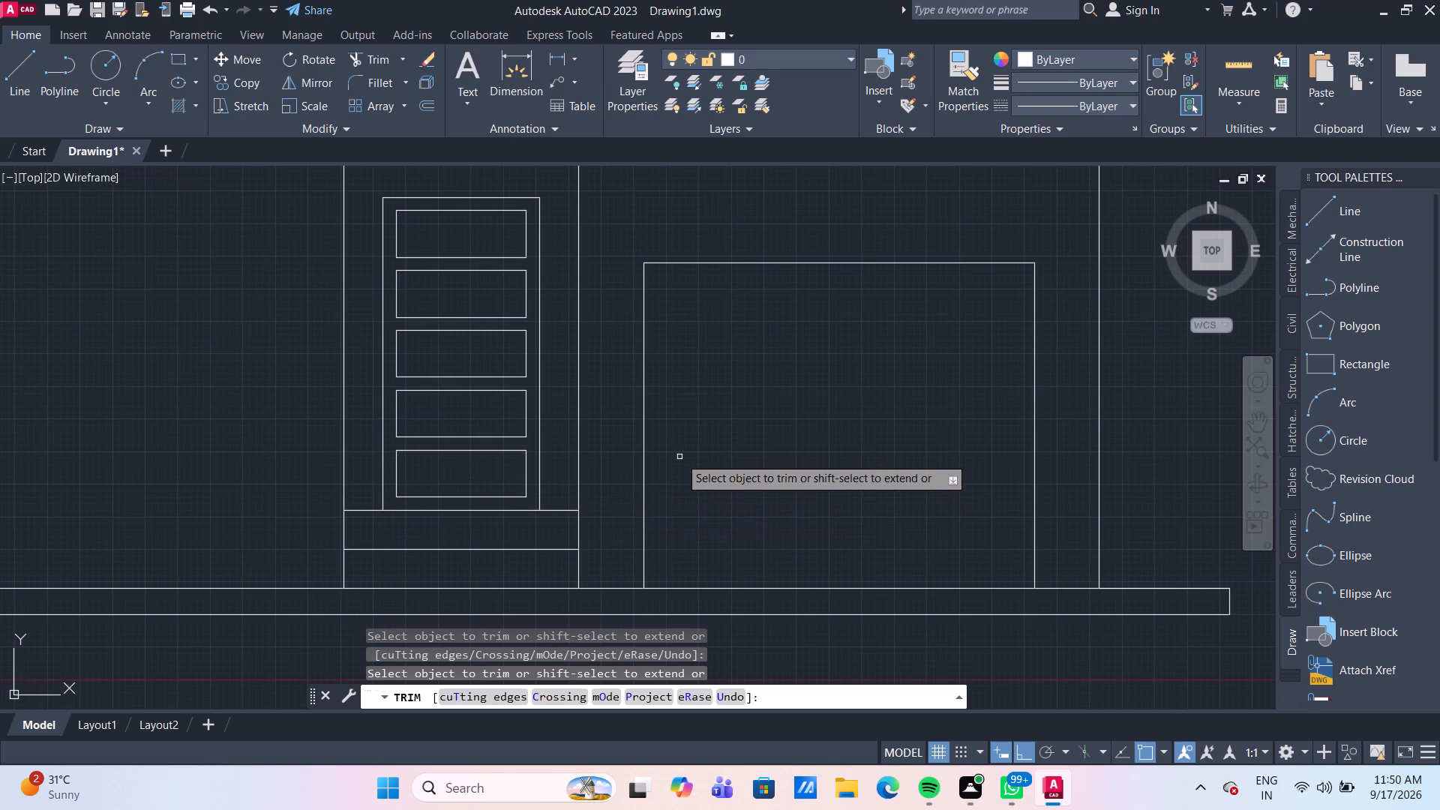
pyautogui.press('Escape')
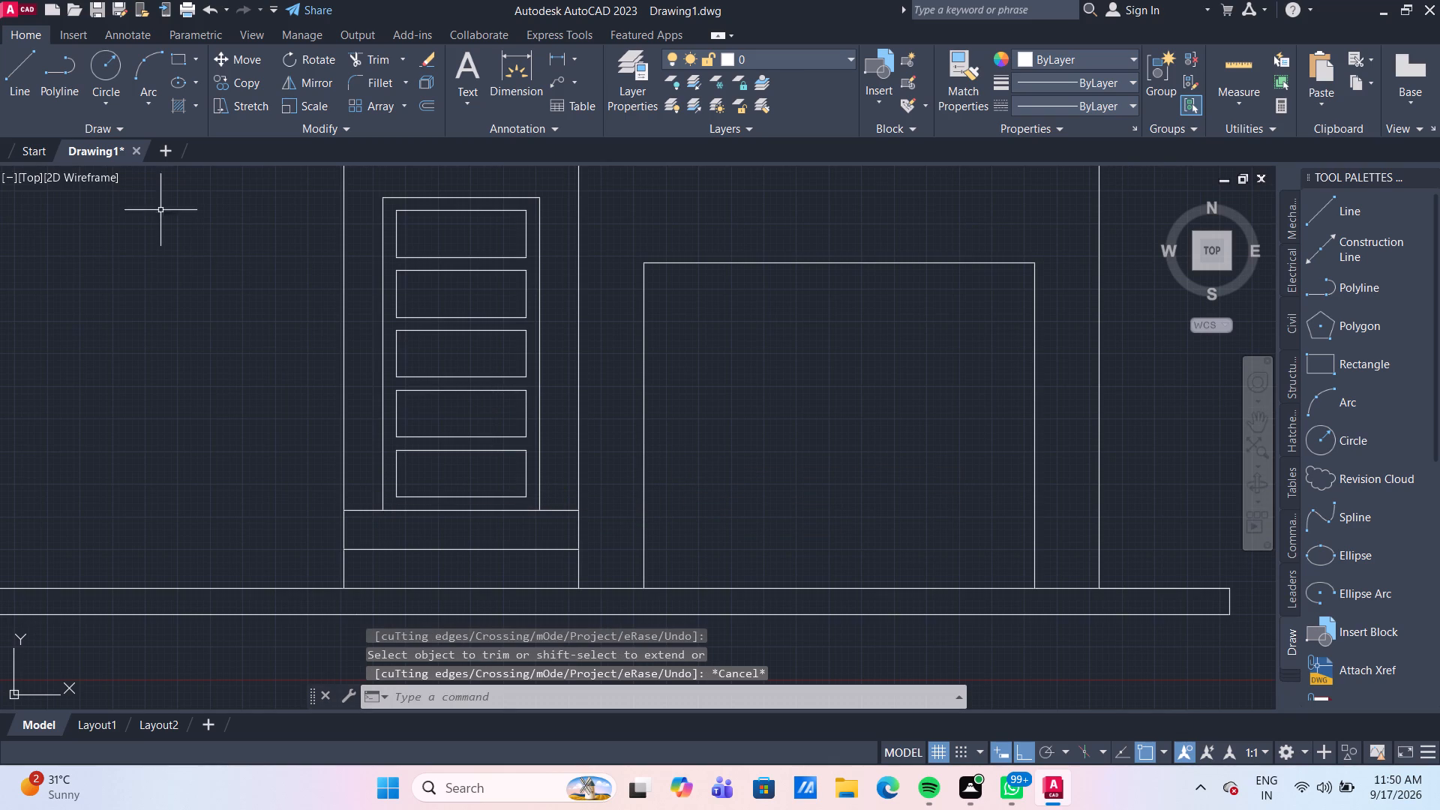
# Draw a 10 mm vertical line upward from the bottom edge of the narrow door's middle panel, near its right end.
pyautogui.click(21, 63)
pyautogui.scroll(2, 526, 361)
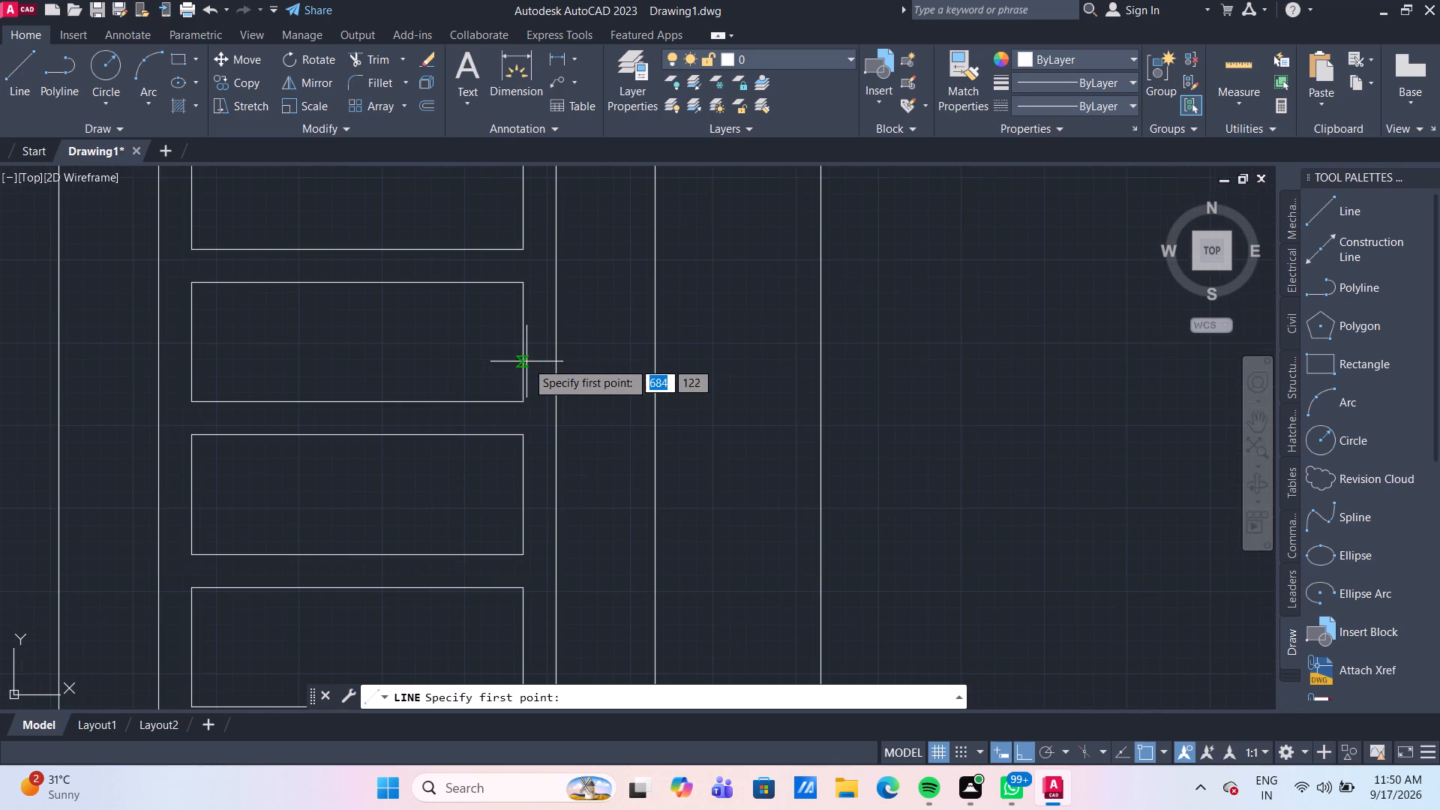
pyautogui.click(476, 400)
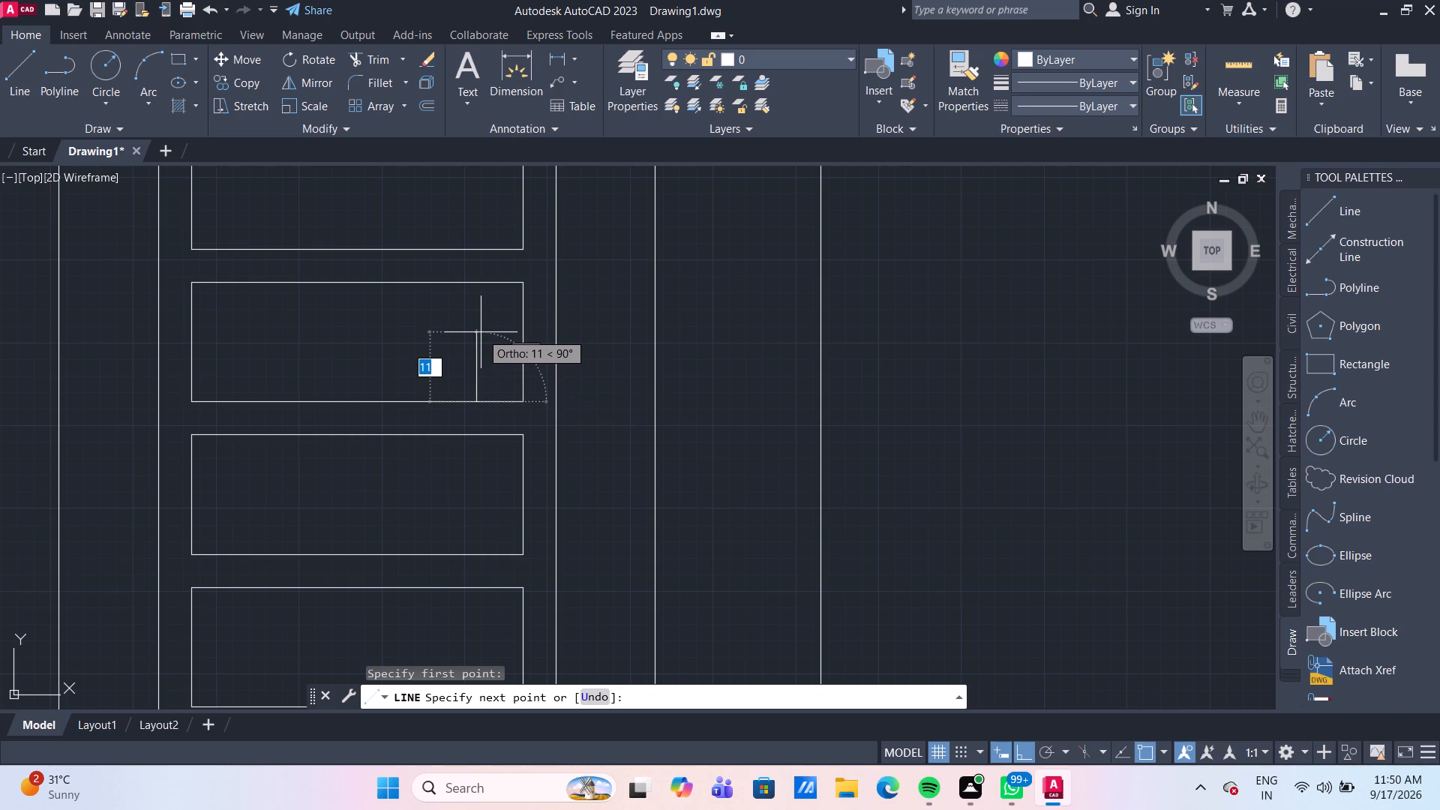
pyautogui.write('10')
pyautogui.press('Return')
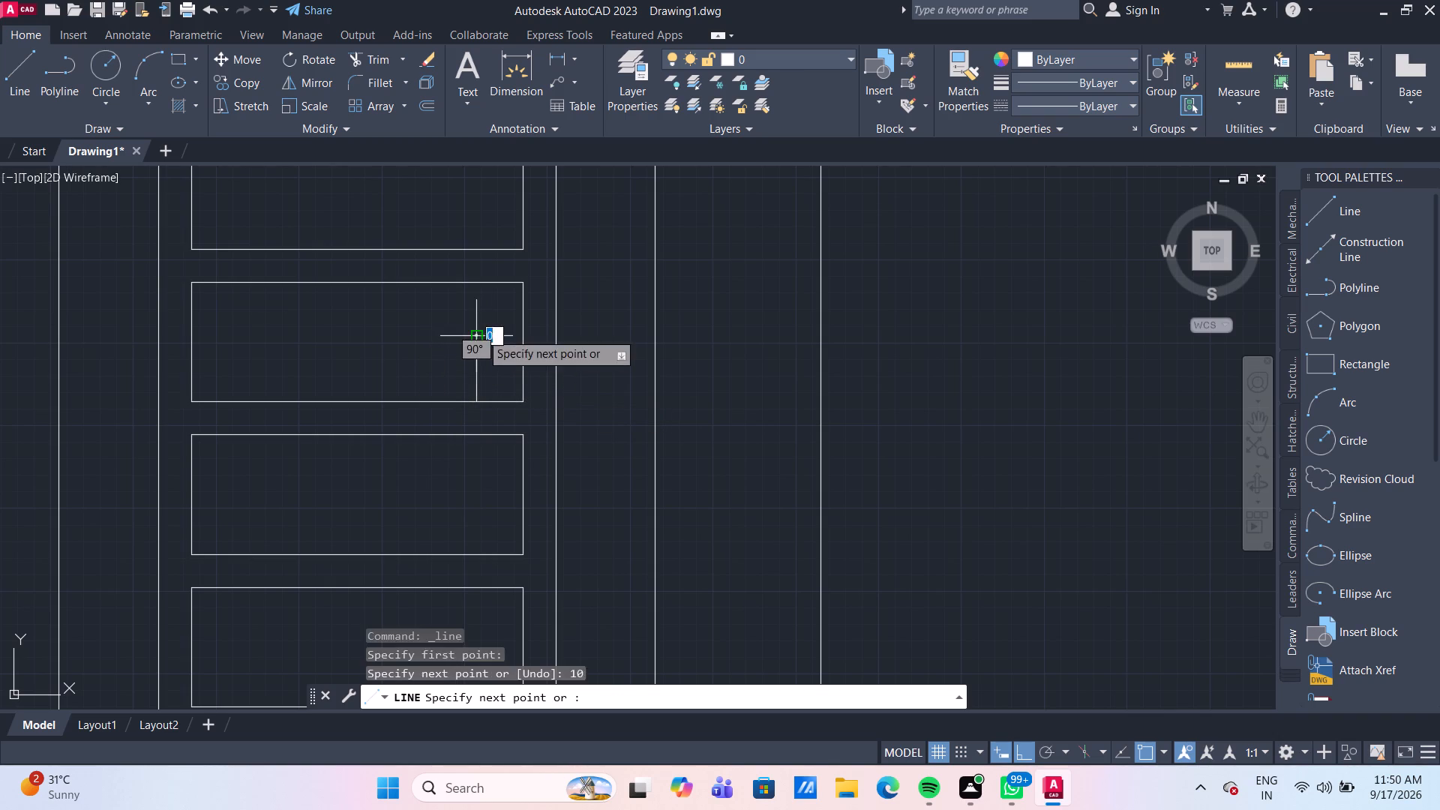
pyautogui.press('Return')
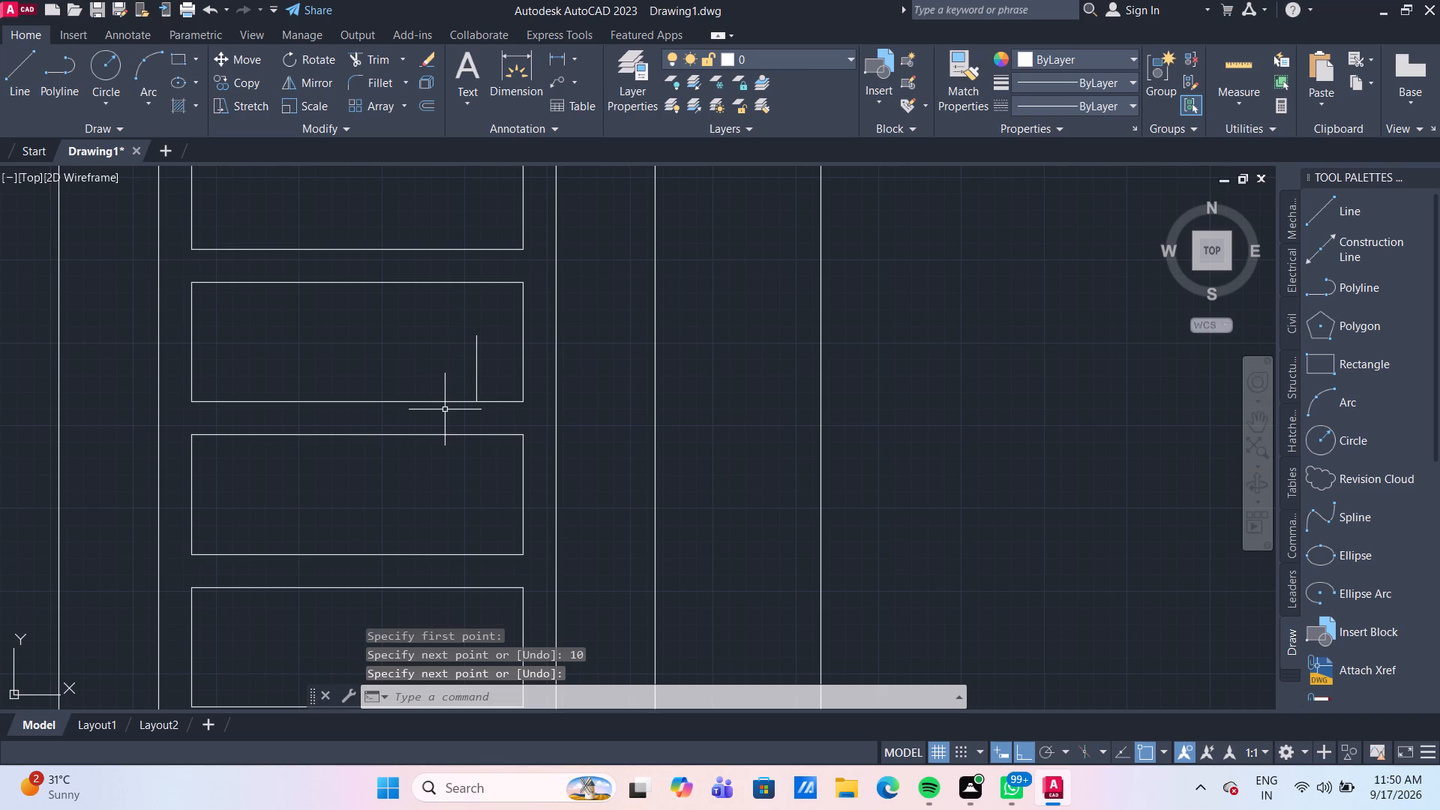
# Offset the short vertical line in the door's middle panel 3 mm to the right.
pyautogui.press('o')
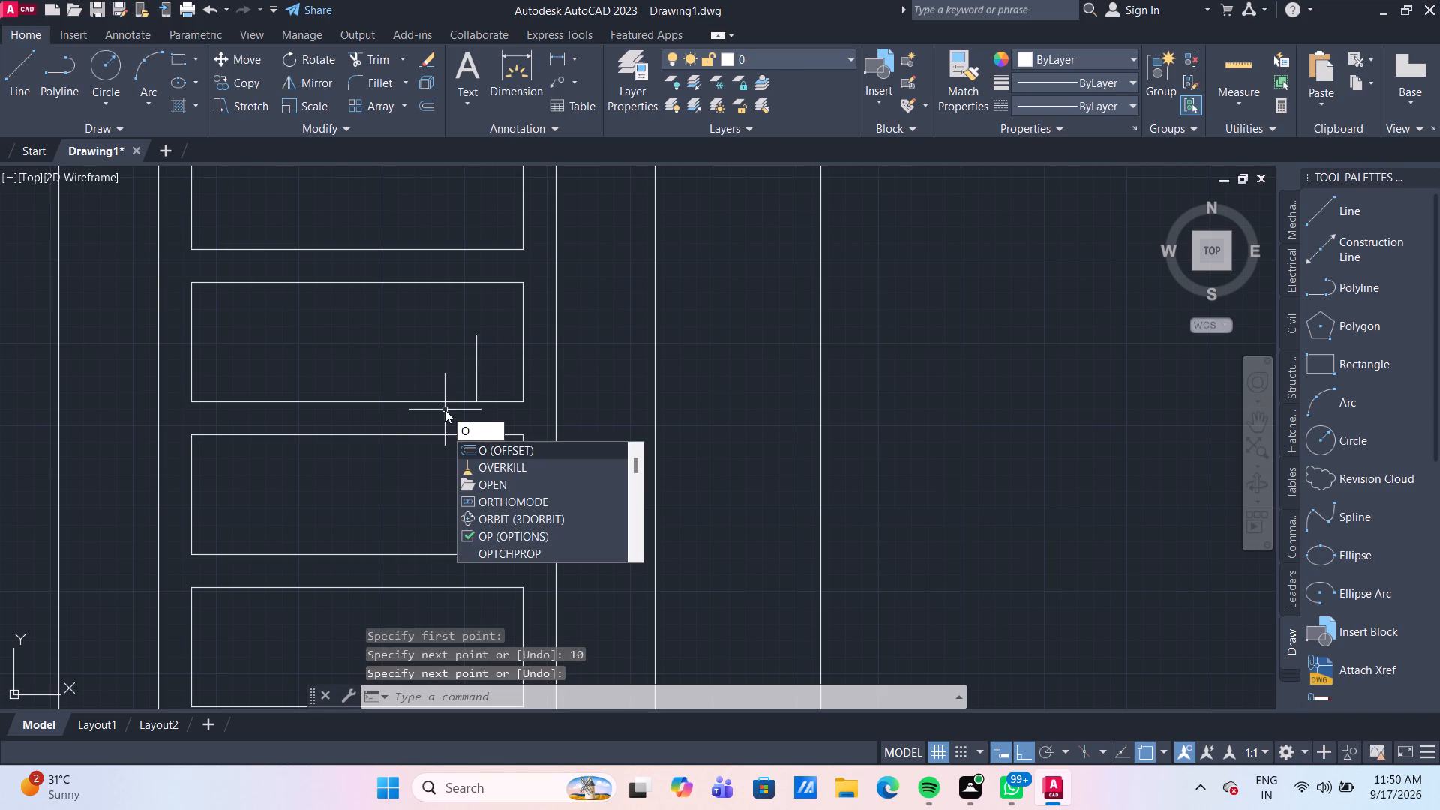
pyautogui.press('Return')
pyautogui.press('Return')
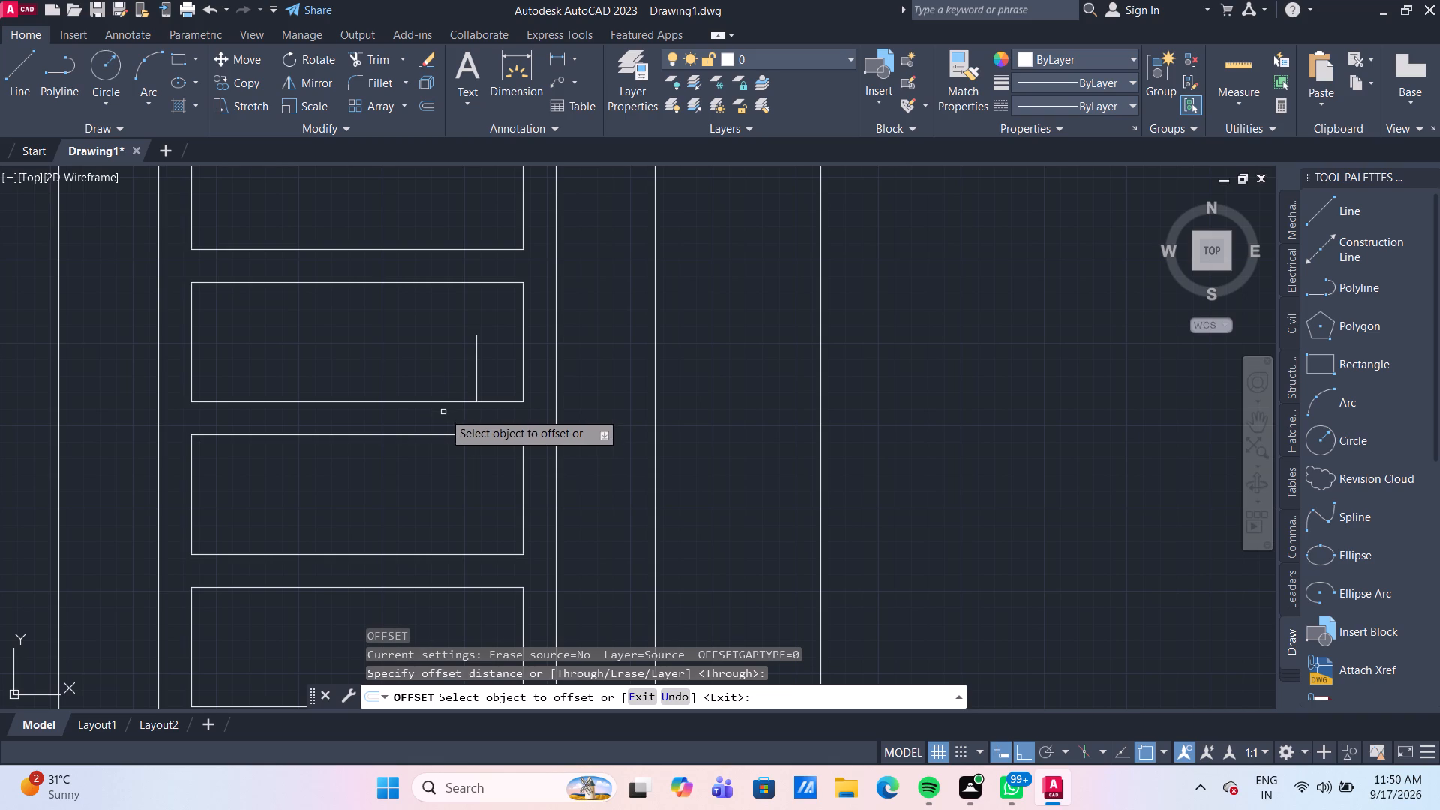
pyautogui.click(475, 365)
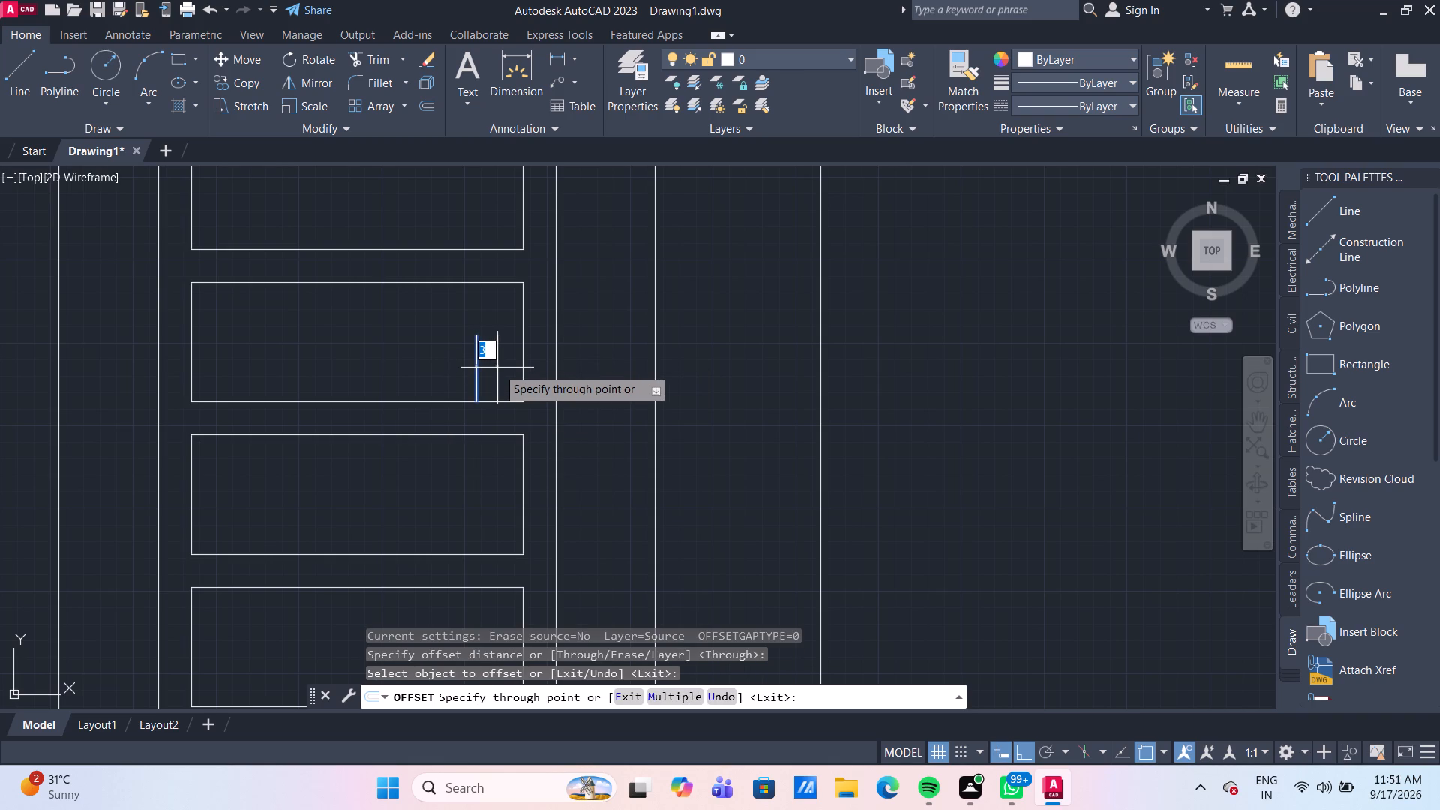
pyautogui.press('3')
pyautogui.press('Return')
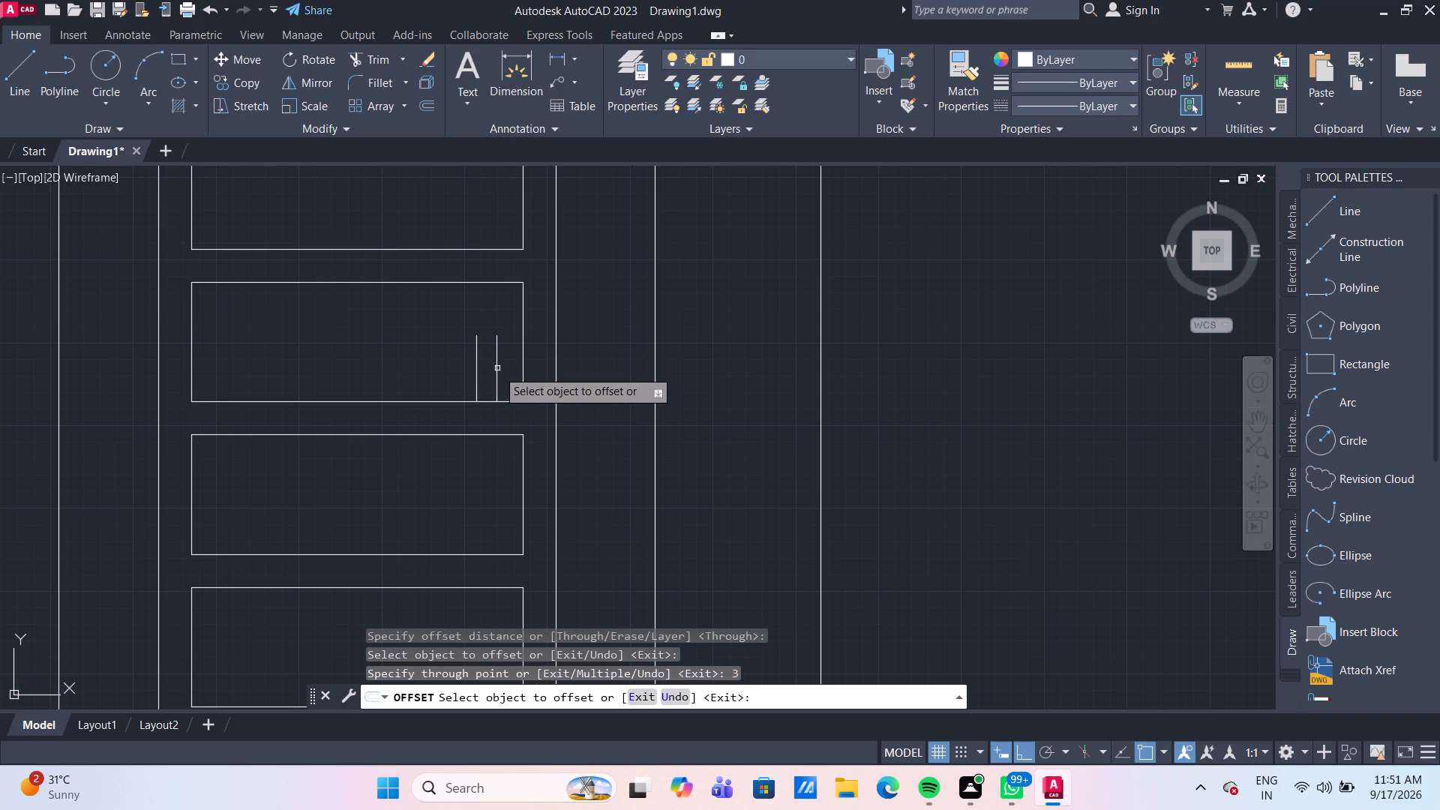
# Offset the left short vertical line in the door's middle panel 2 mm to the right.
pyautogui.scroll(-5, 502, 377)
pyautogui.scroll(3, 512, 396)
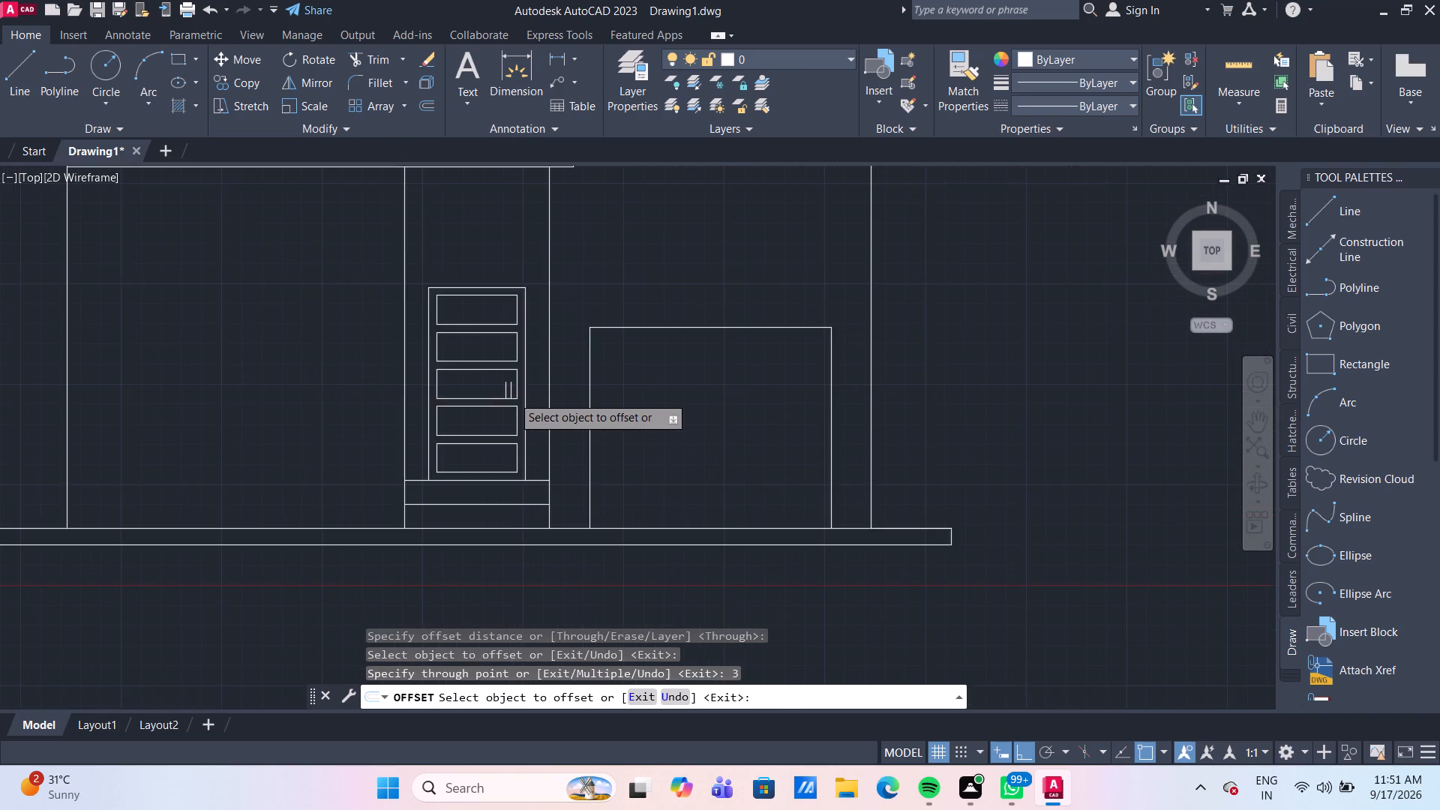
pyautogui.scroll(3, 512, 396)
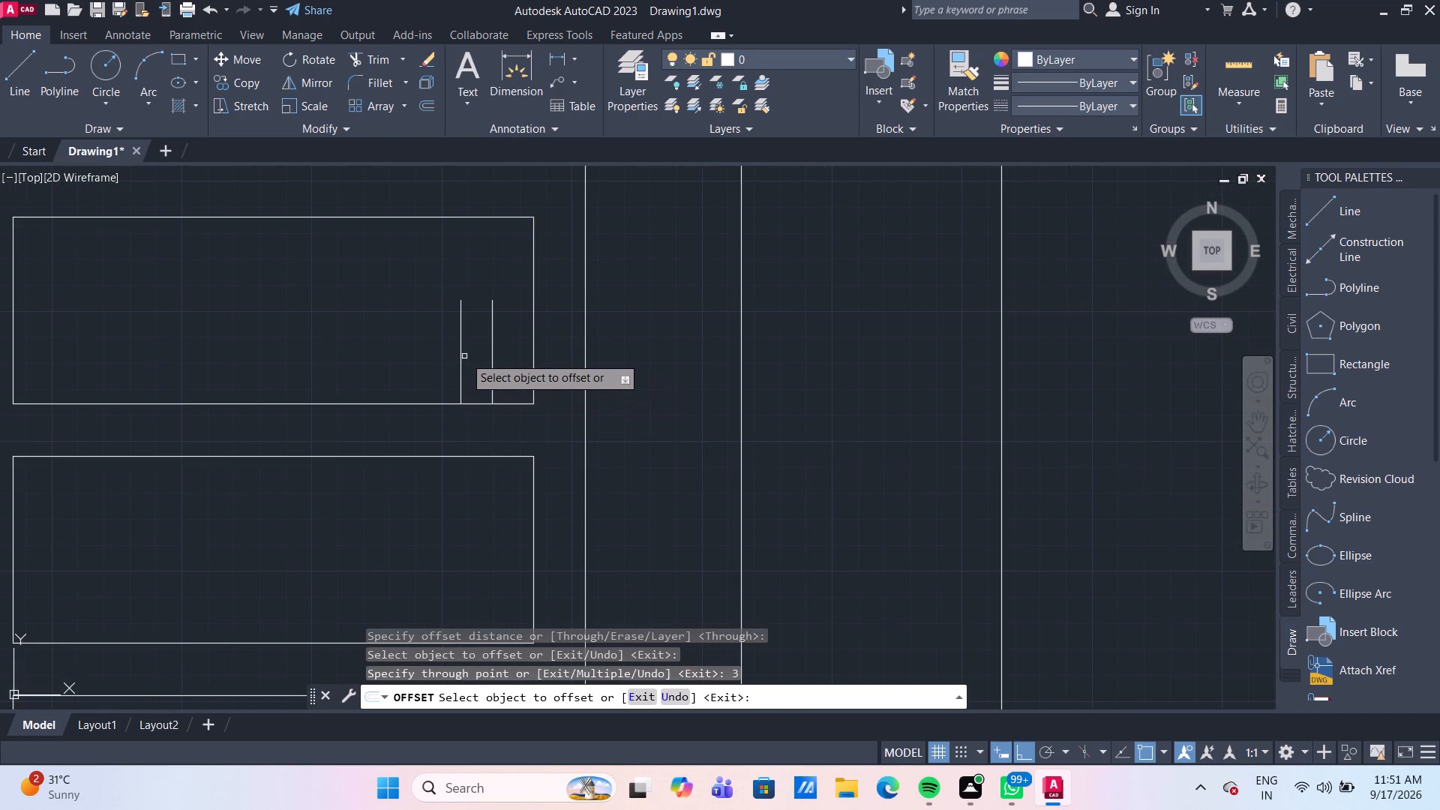
pyautogui.click(462, 355)
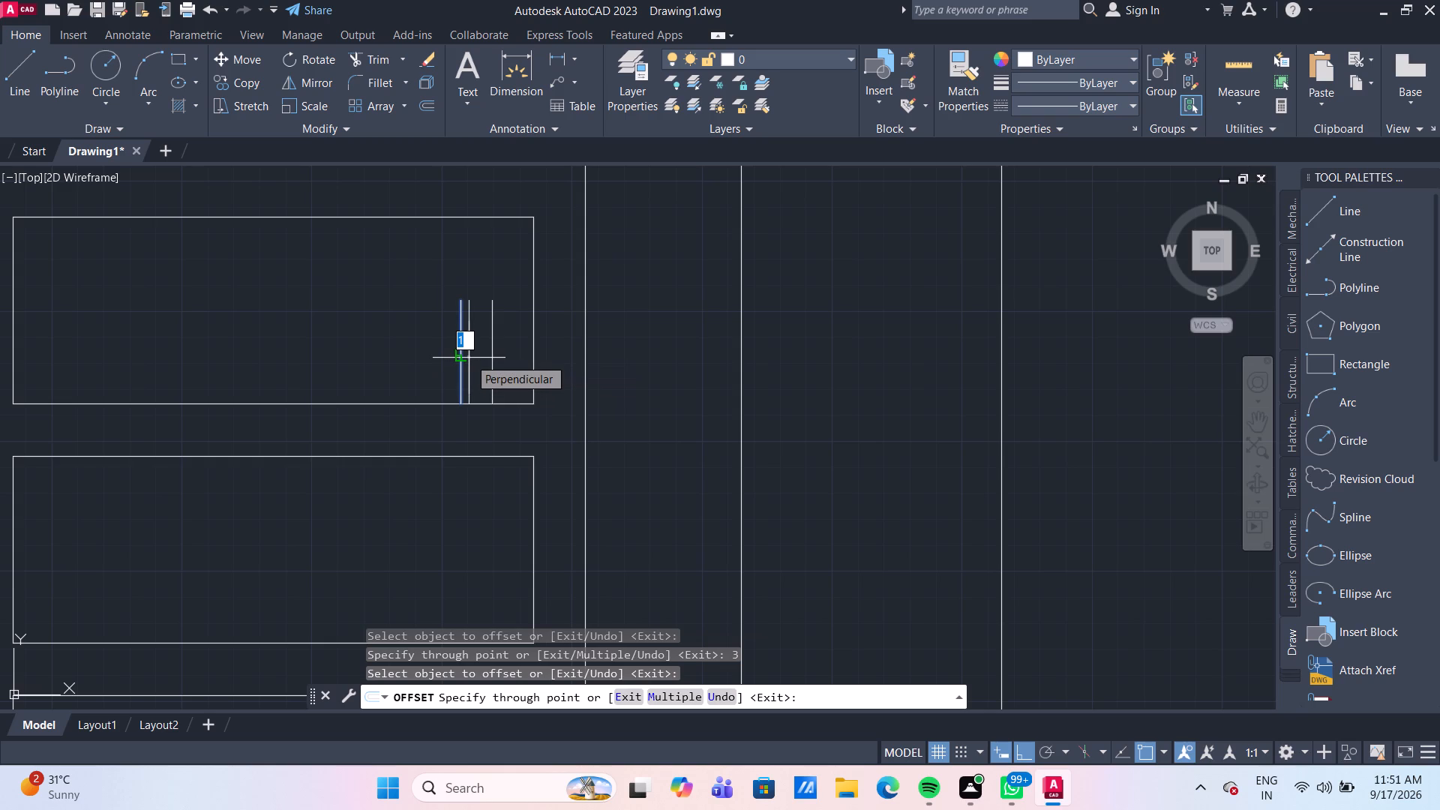
pyautogui.press('2')
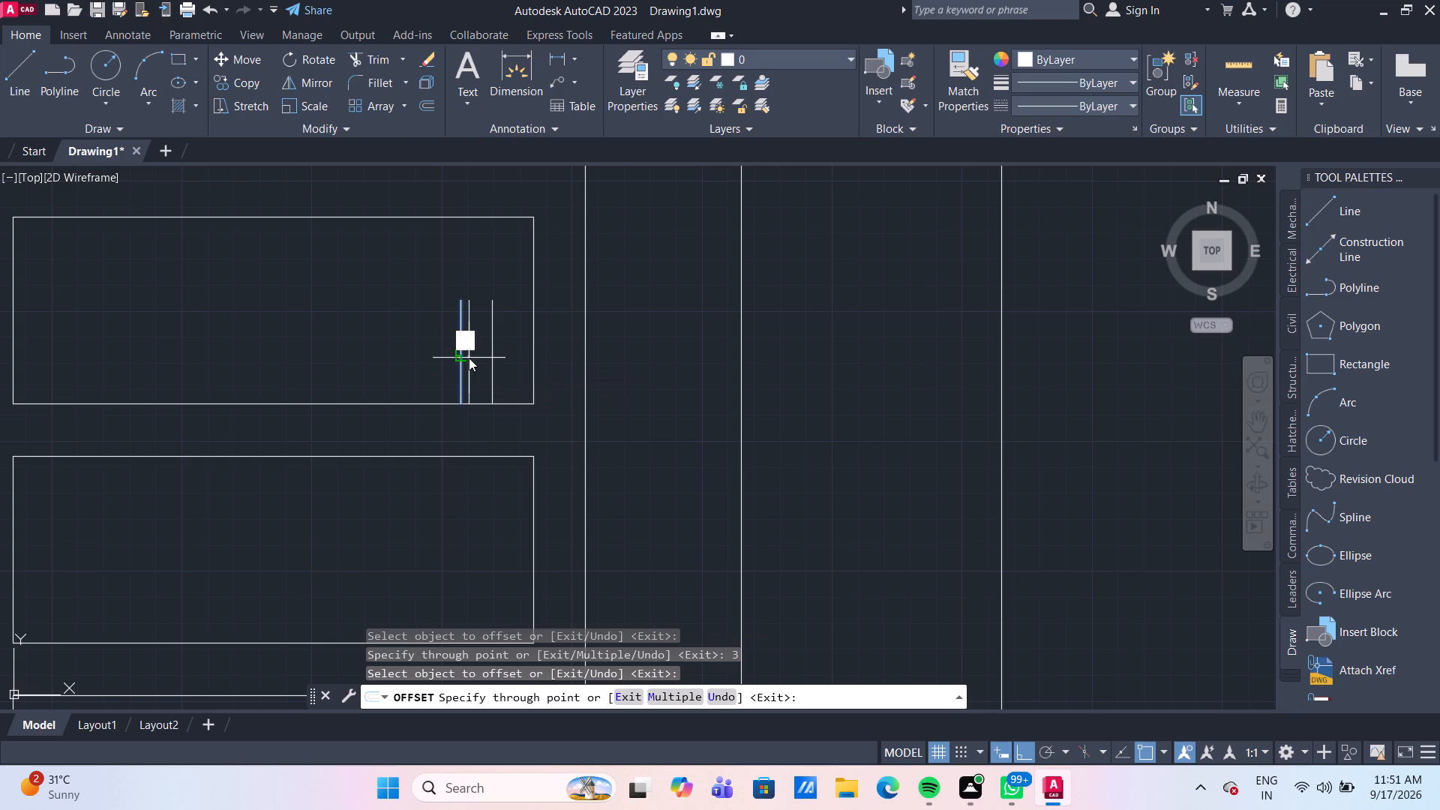
pyautogui.press('Return')
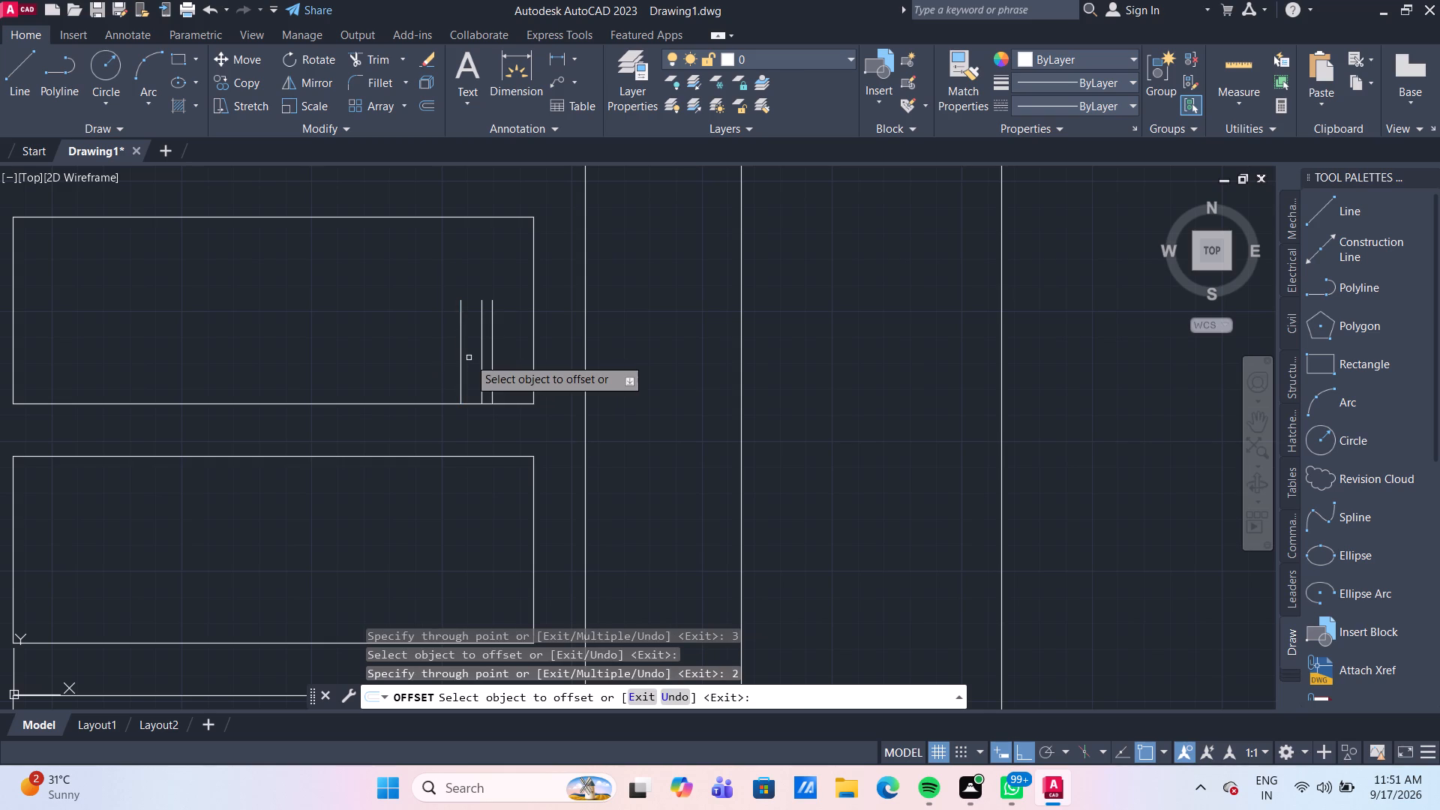
pyautogui.press('Escape')
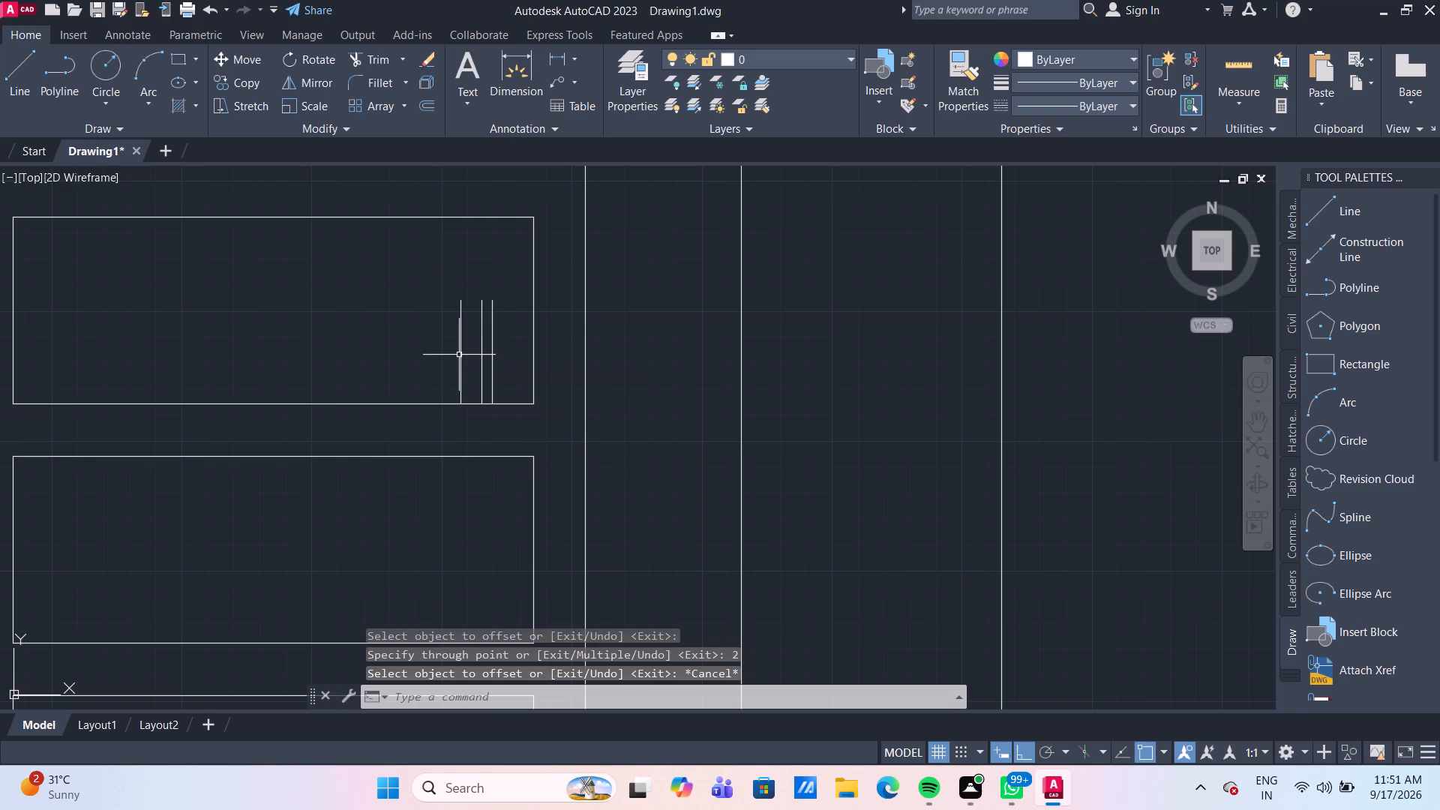
# Delete the leftmost of the three short vertical lines in the door's middle panel.
pyautogui.click(460, 355)
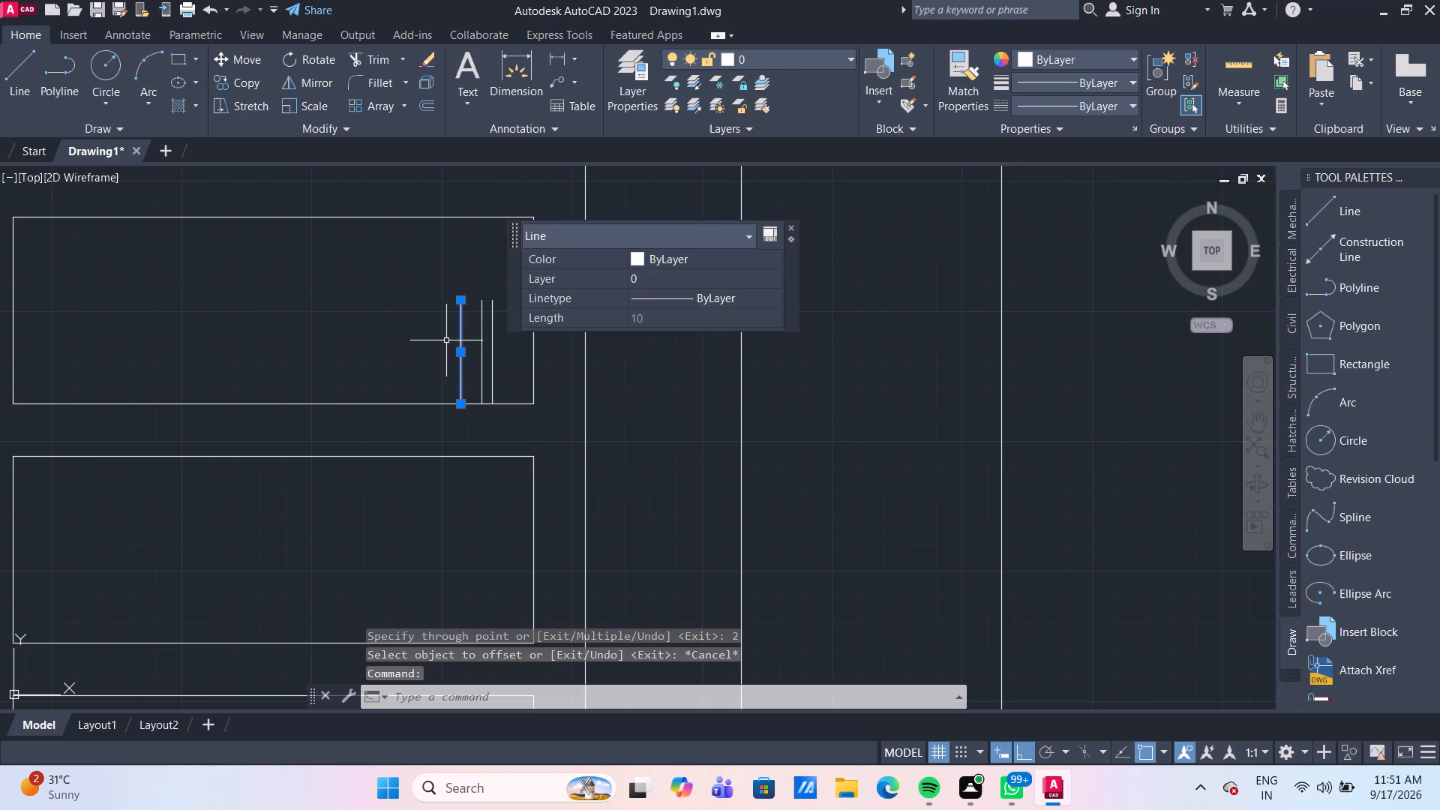
pyautogui.press('Delete')
# With Ortho off, draw a diagonal line about 14 mm long from the rightmost short line's top down-left to the middle panel's bottom edge.
pyautogui.click(22, 74)
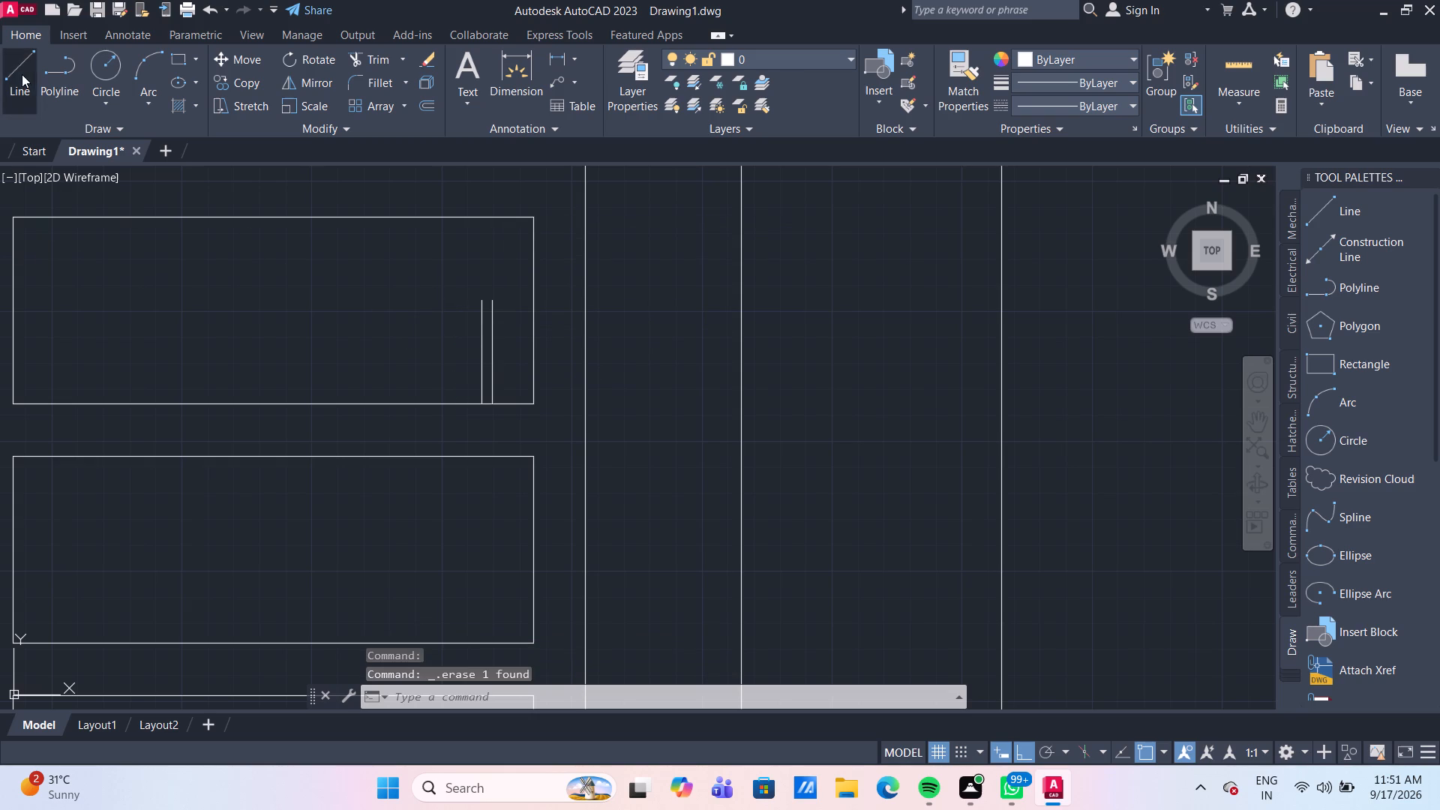
pyautogui.click(1027, 751)
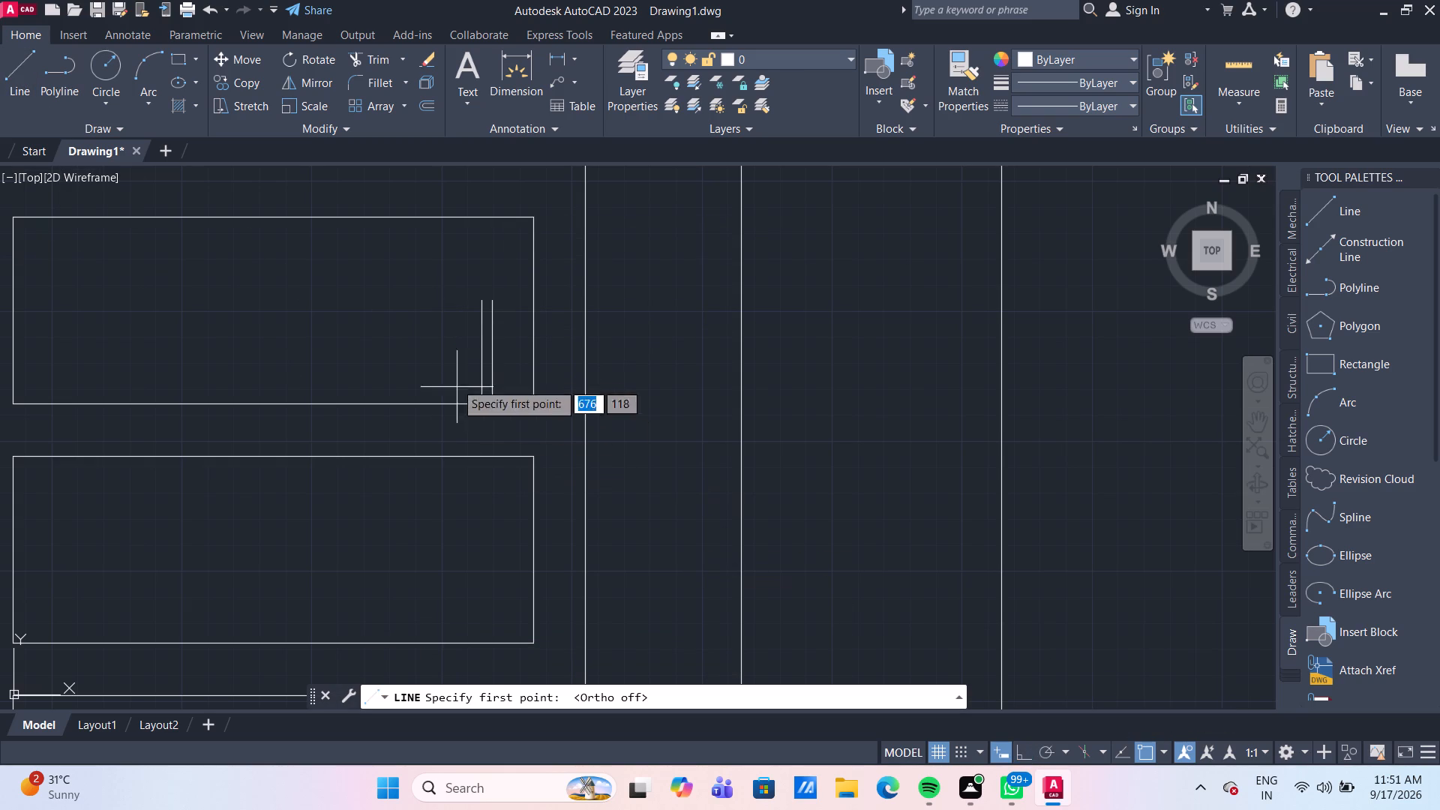
pyautogui.scroll(1, 493, 313)
pyautogui.click(489, 301)
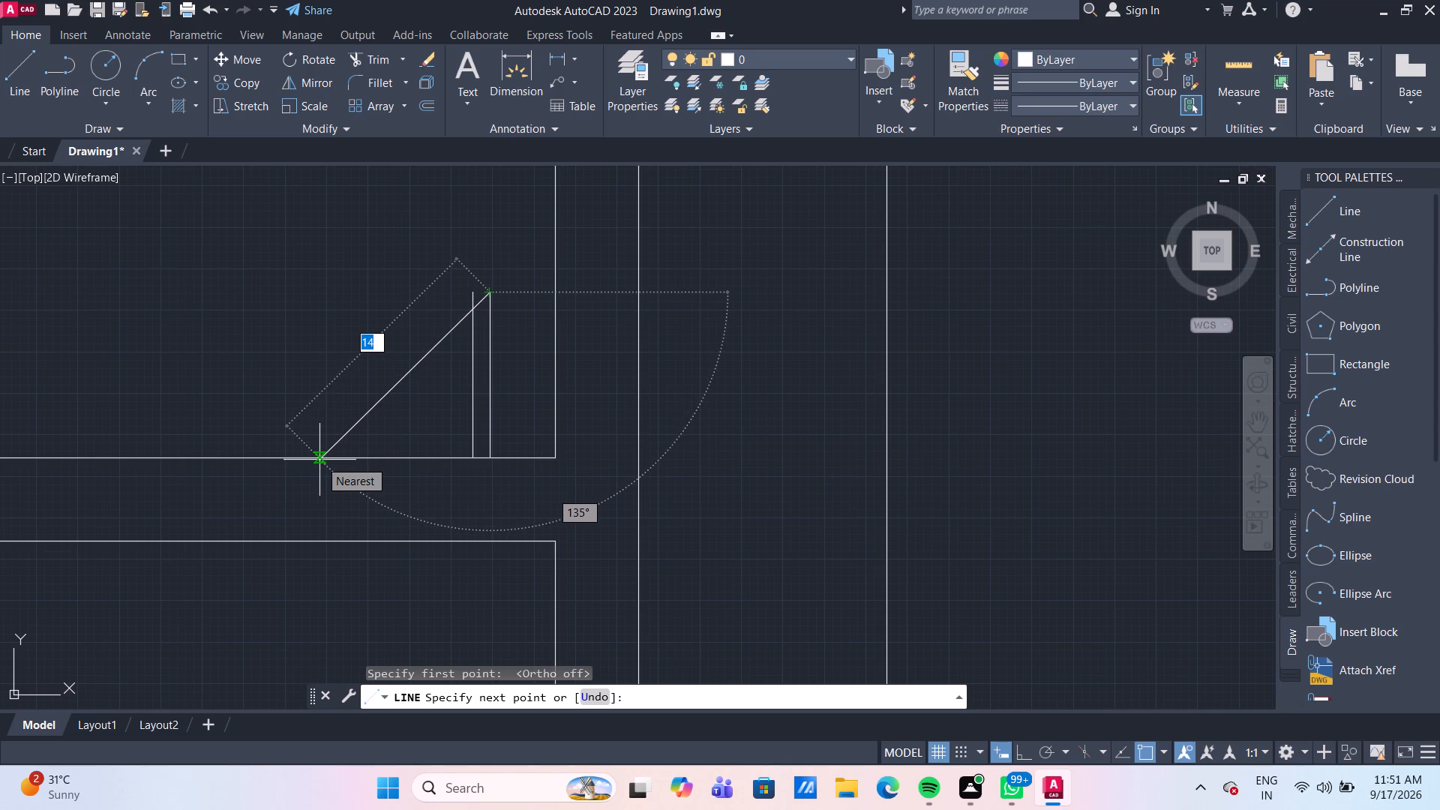
pyautogui.click(319, 460)
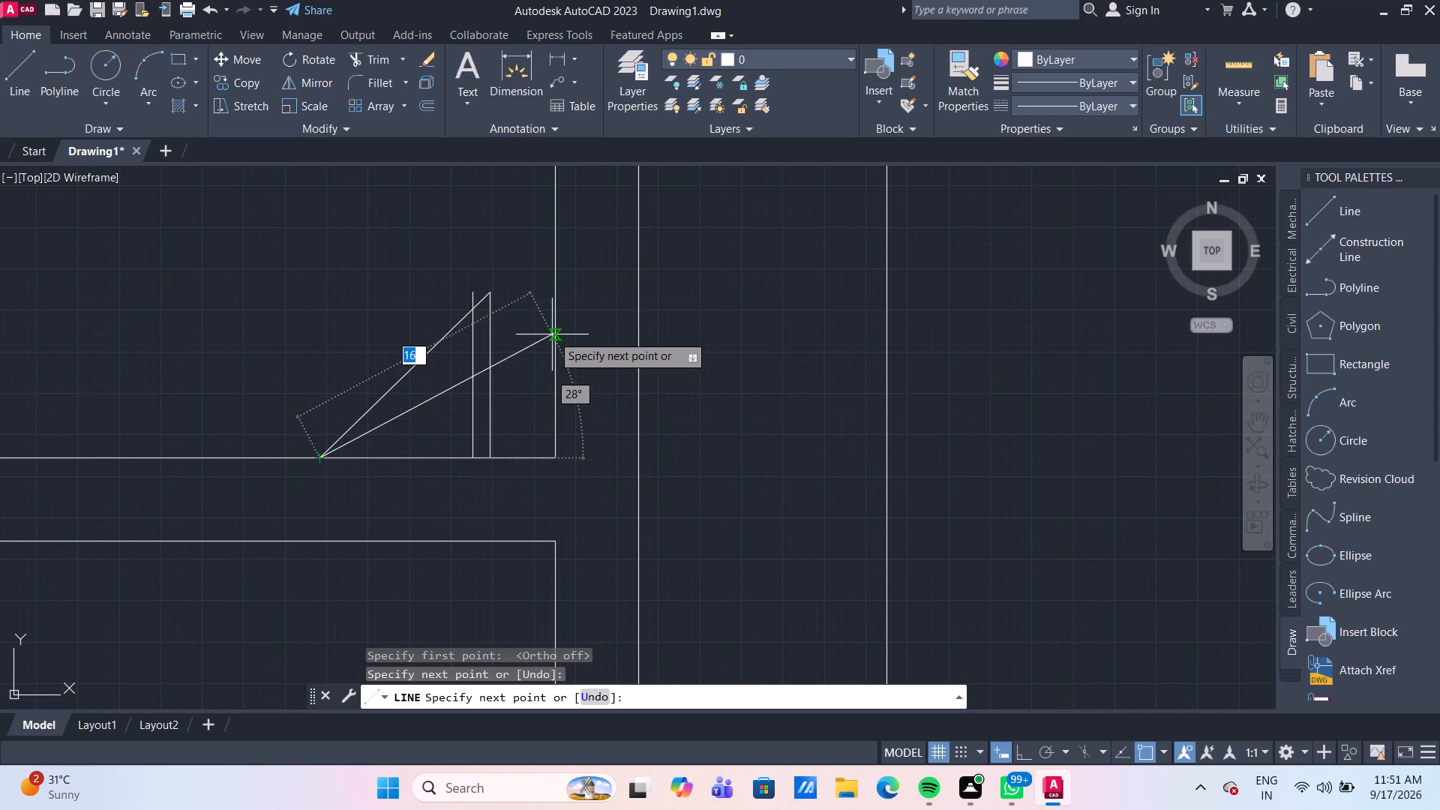
pyautogui.press('Escape')
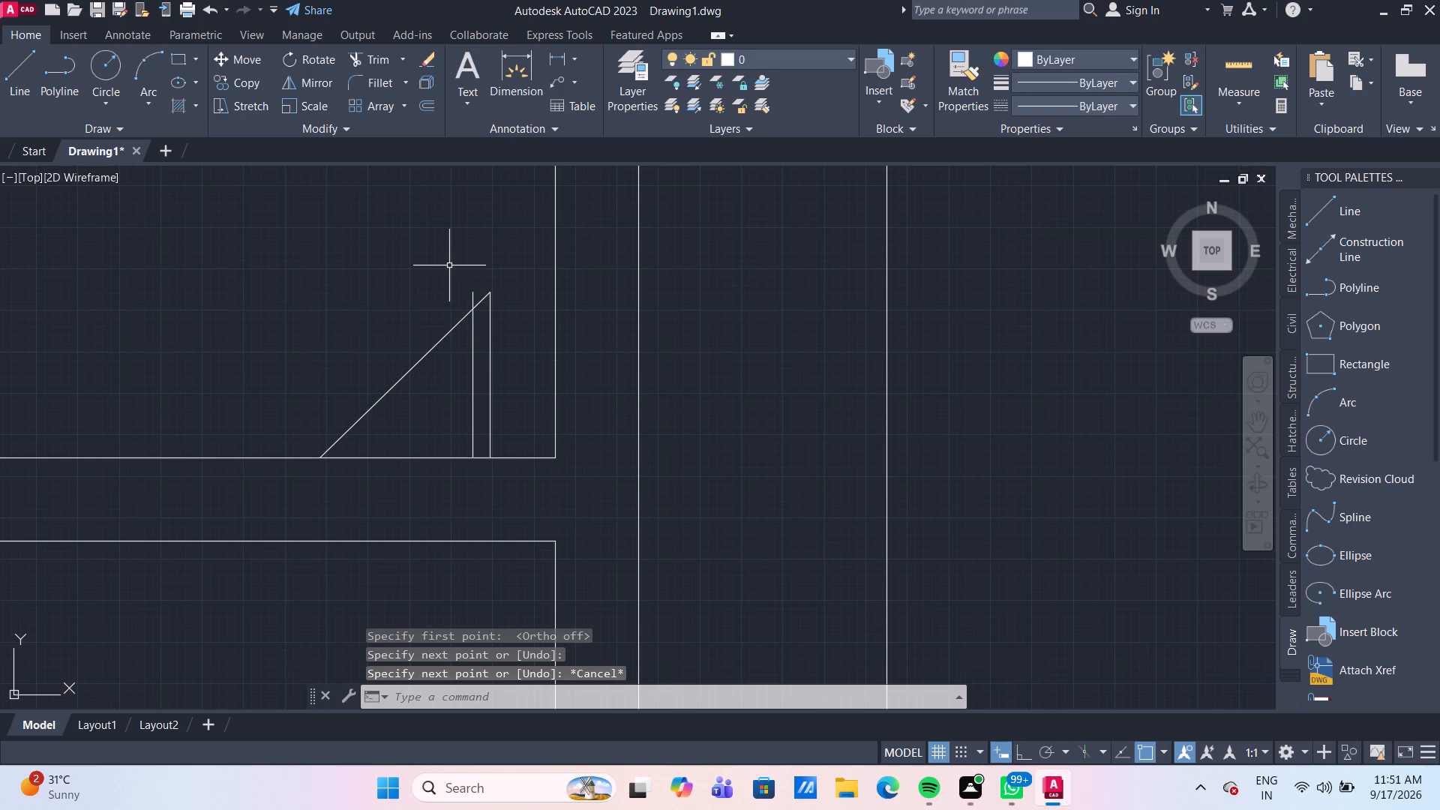
# Trim the tip of the left short vertical line where it sticks out above the diagonal.
pyautogui.write('TR')
pyautogui.press('Return')
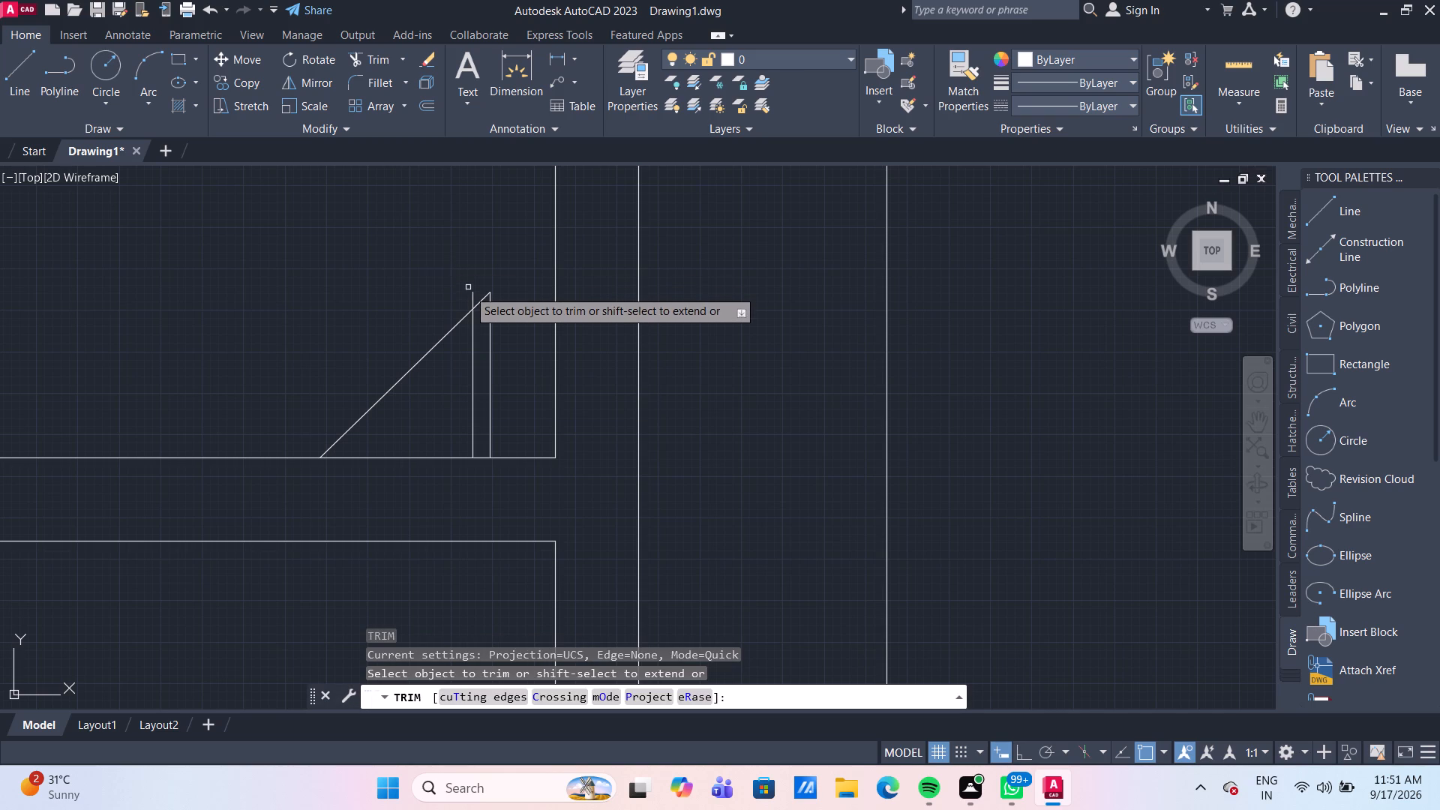
pyautogui.click(474, 296)
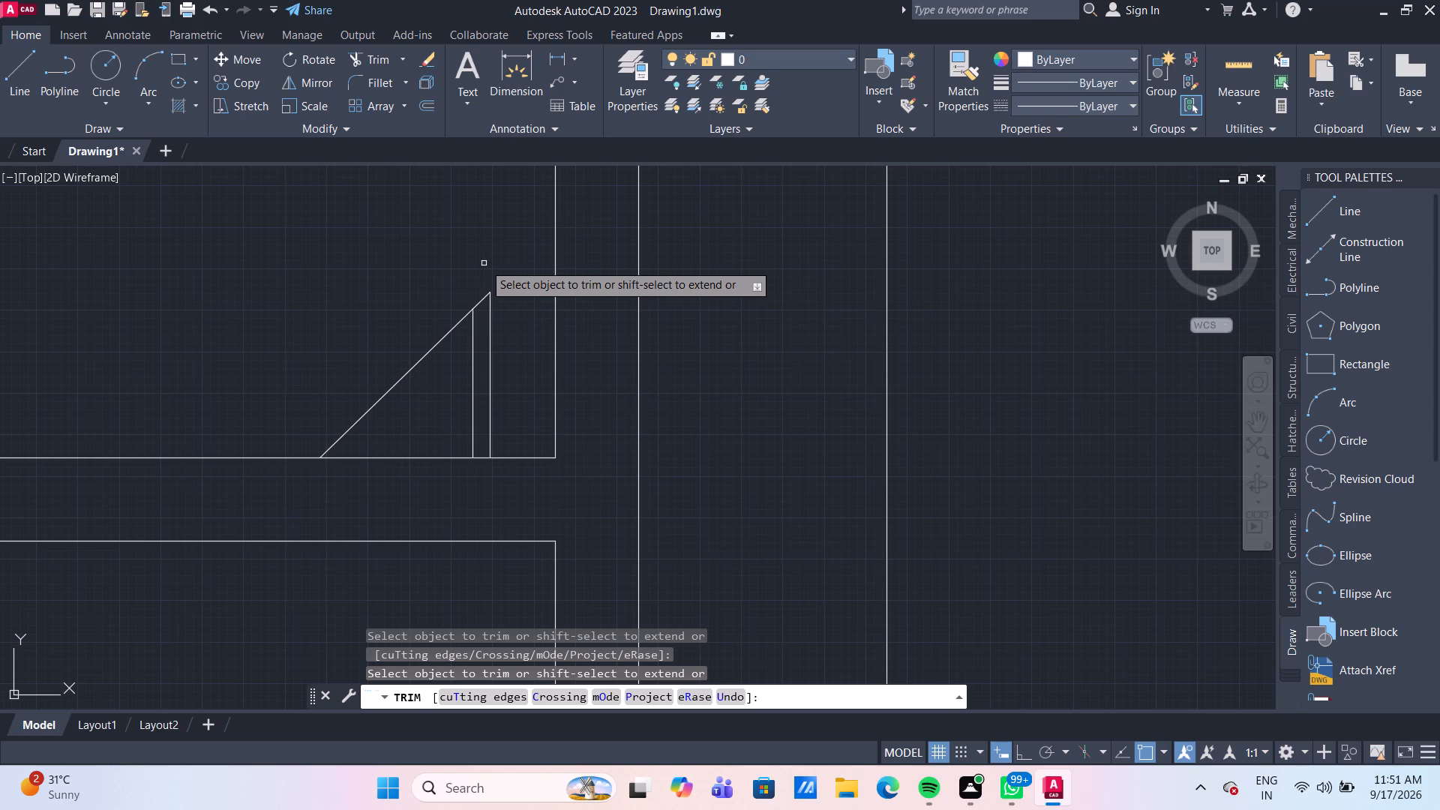
pyautogui.press('Escape')
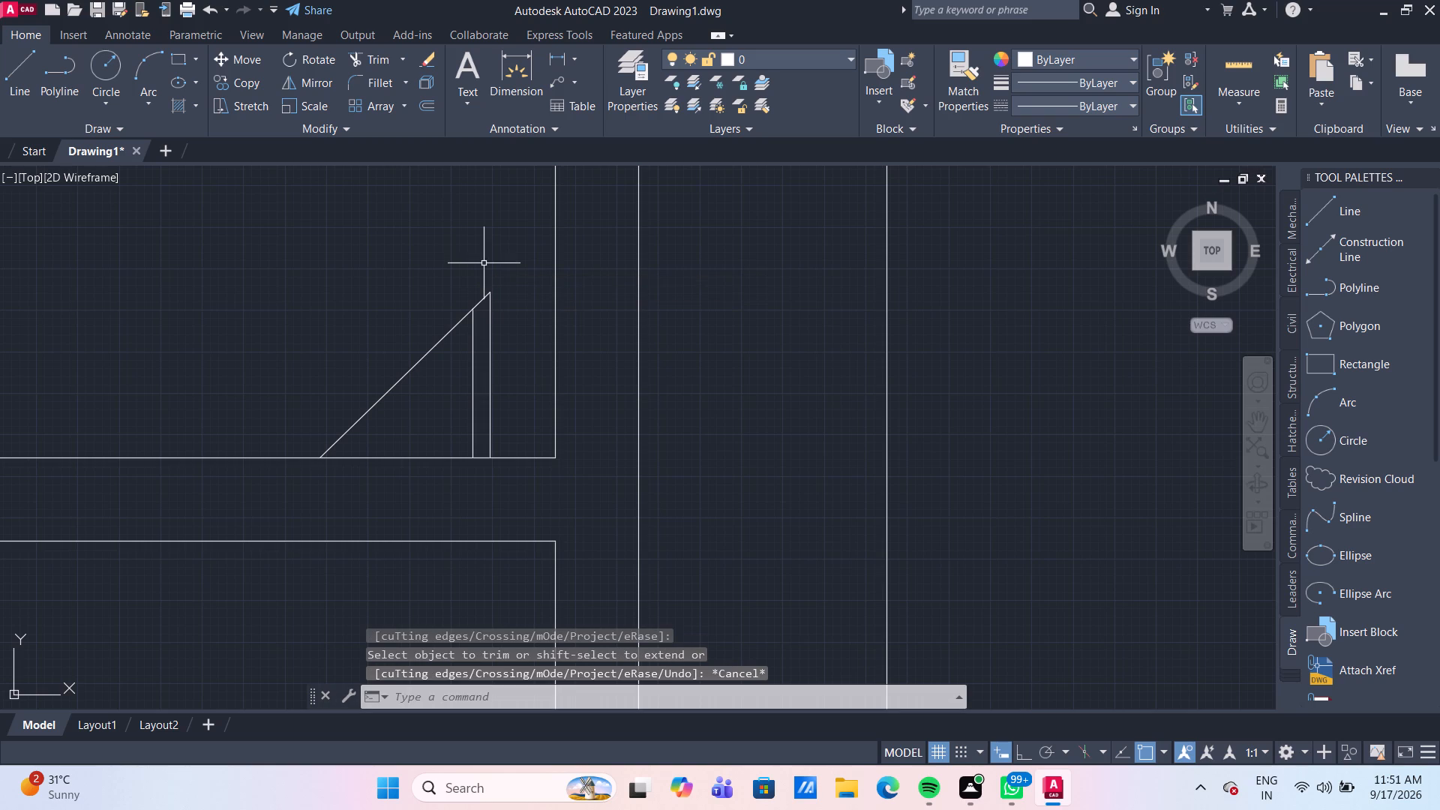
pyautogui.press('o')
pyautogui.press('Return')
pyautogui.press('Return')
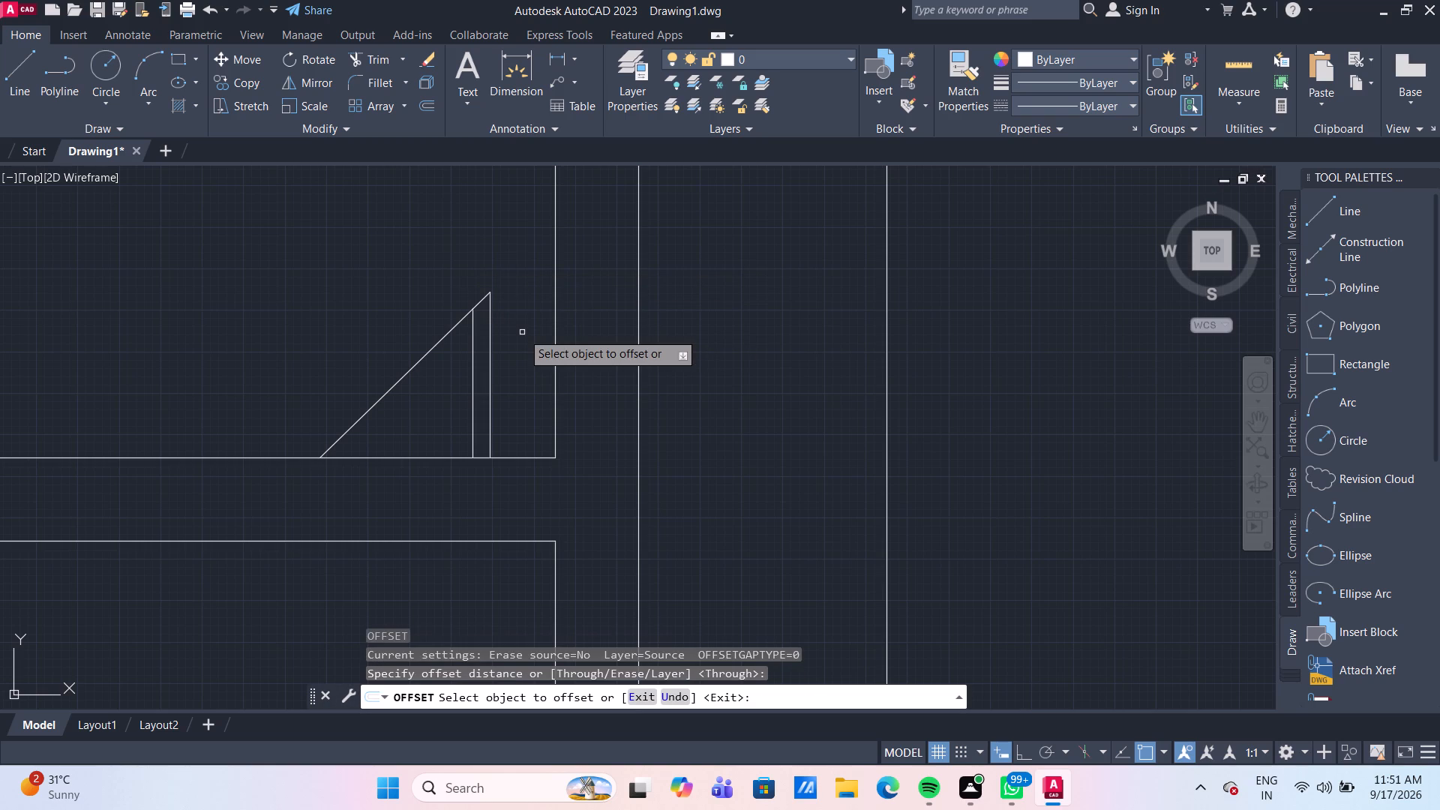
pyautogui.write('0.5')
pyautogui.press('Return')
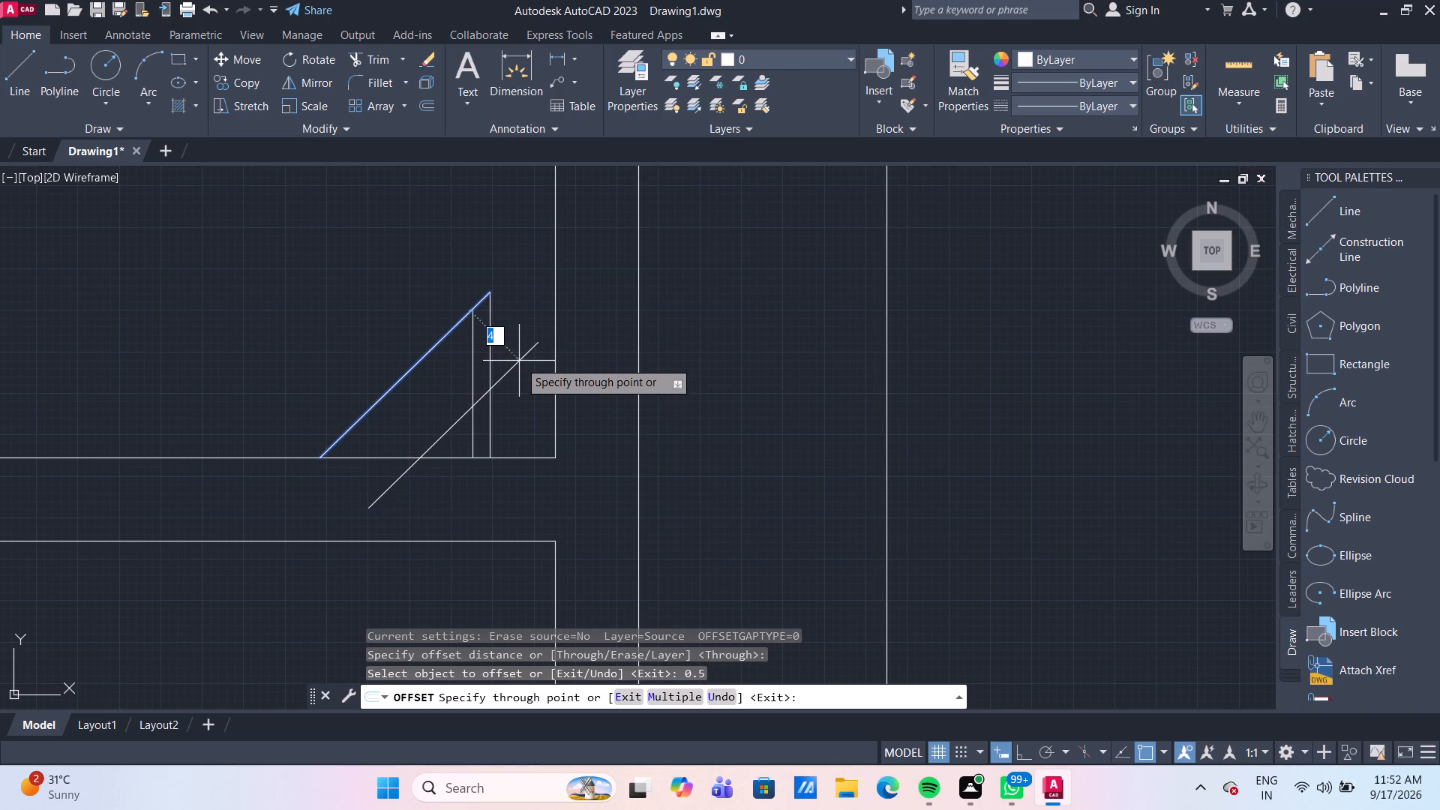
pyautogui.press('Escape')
# Offset the right short vertical handle line 0.5 mm to the left, between the two existing lines.
pyautogui.press('o')
pyautogui.press('Return')
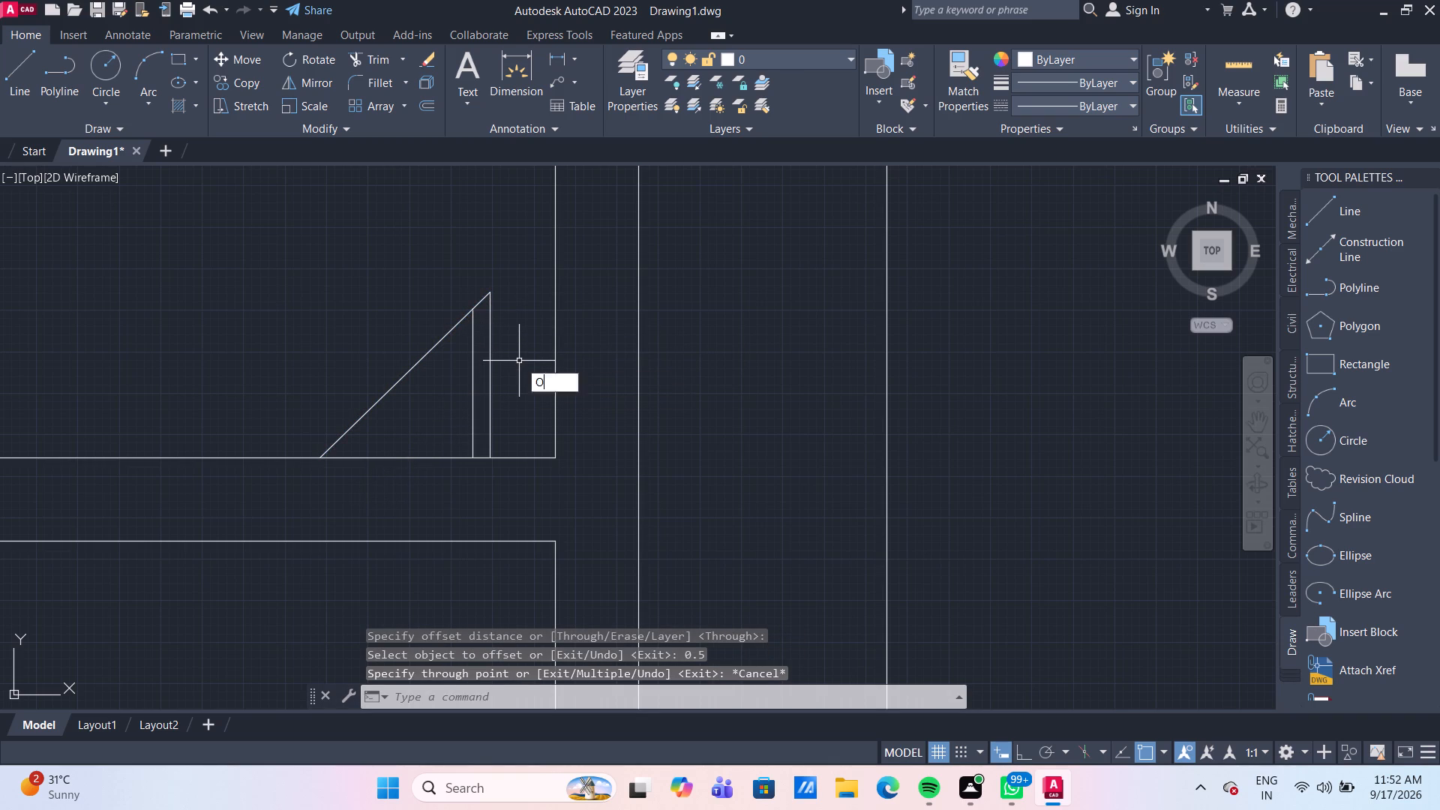
pyautogui.press('Return')
pyautogui.write('0.')
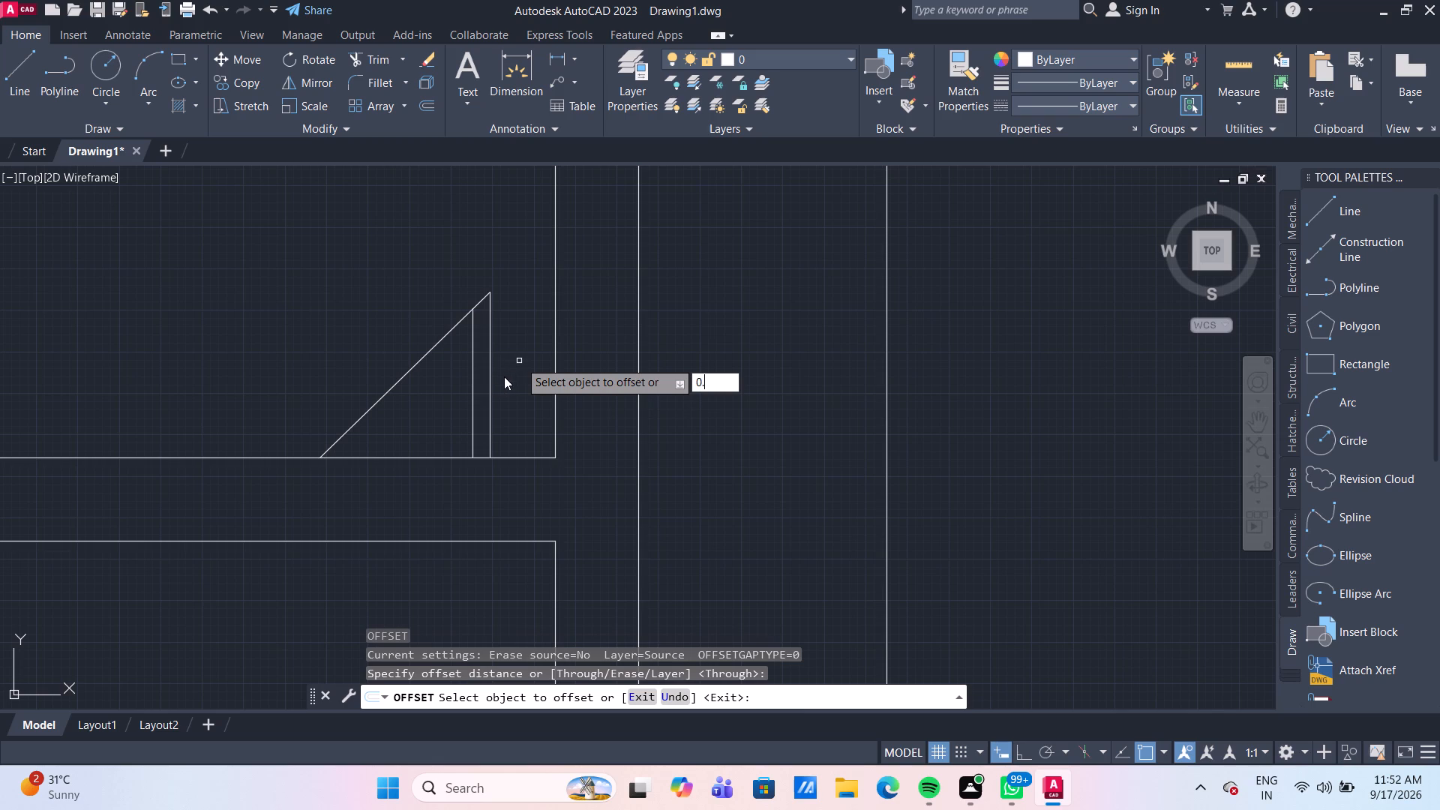
pyautogui.press('5')
pyautogui.press('Return')
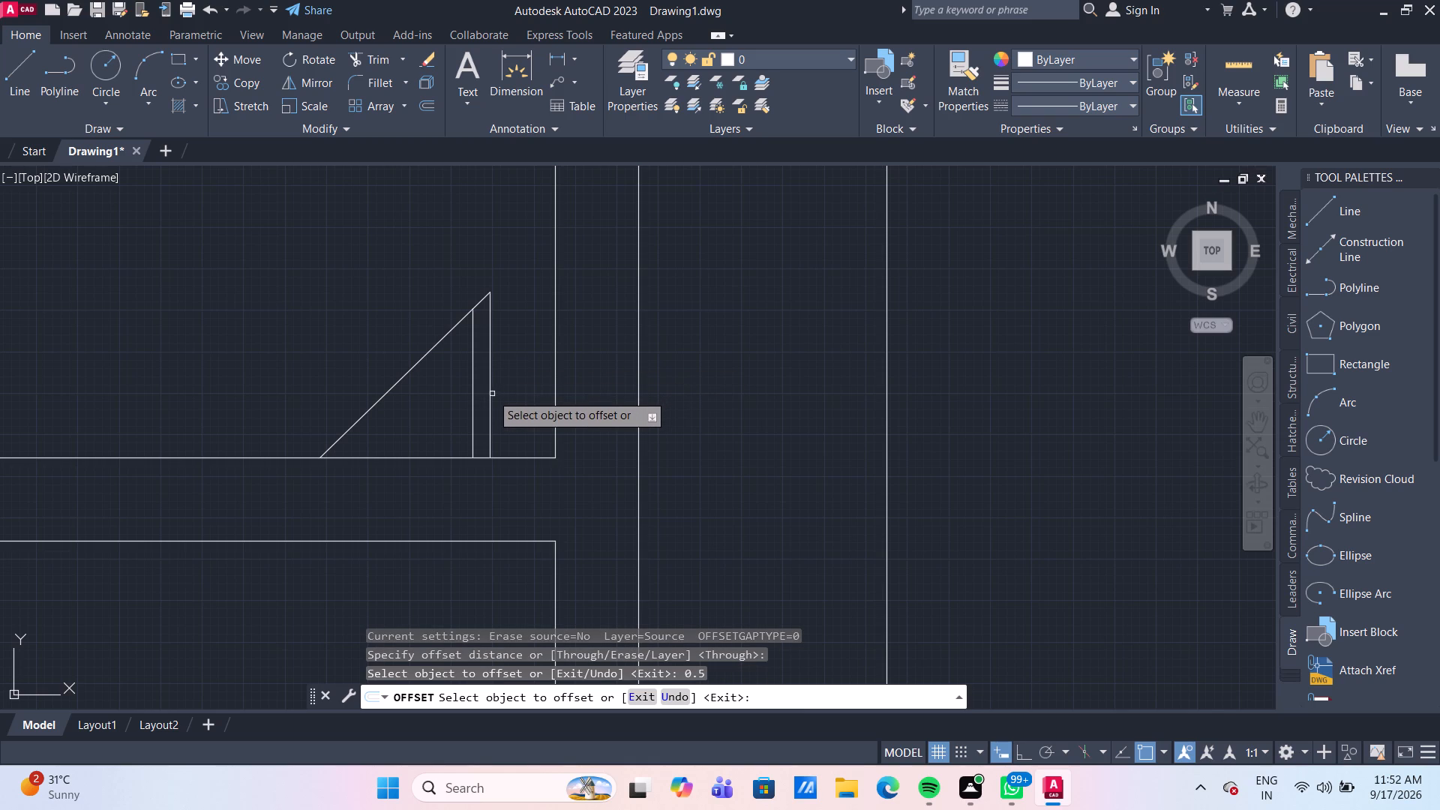
pyautogui.click(491, 394)
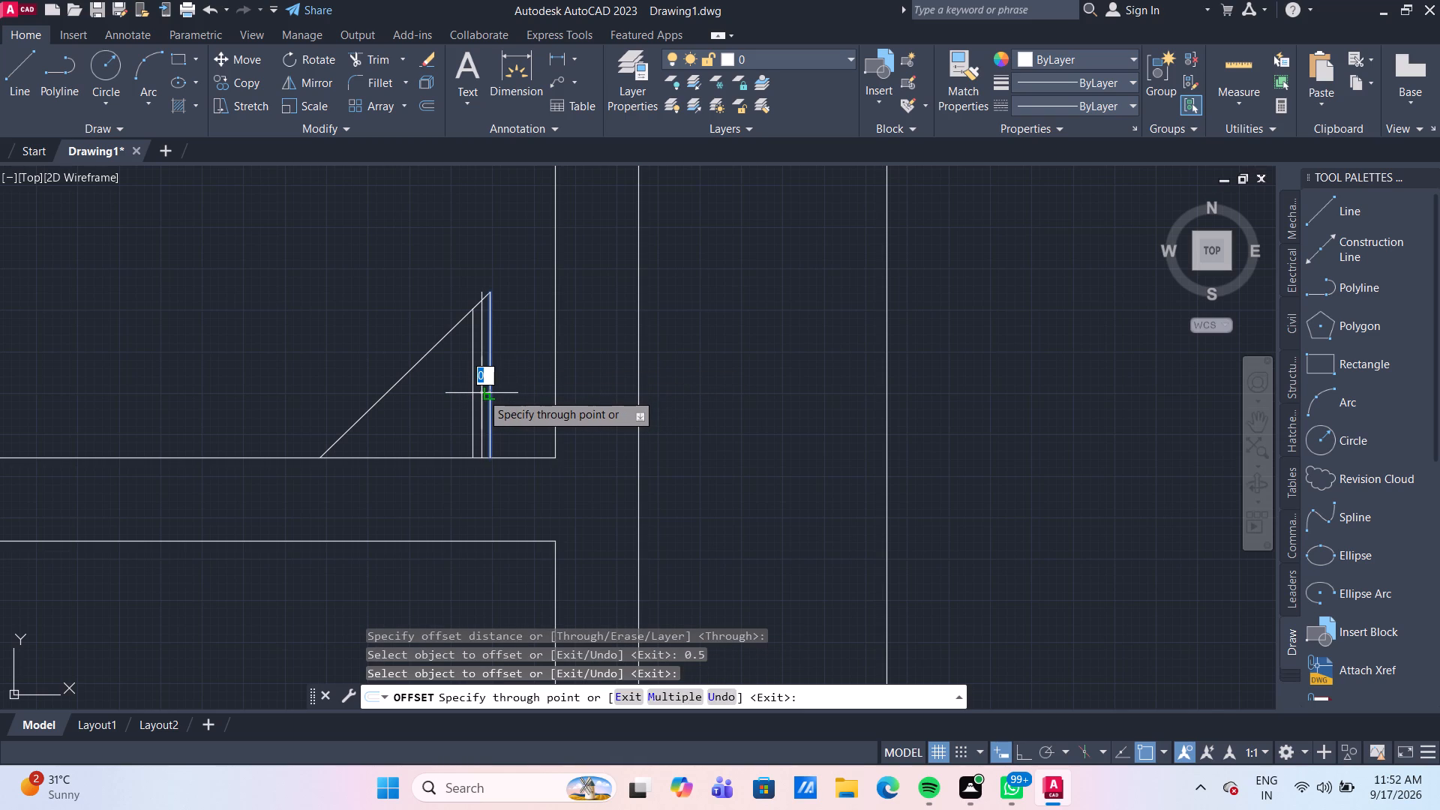
pyautogui.write('0.5')
pyautogui.press('Return')
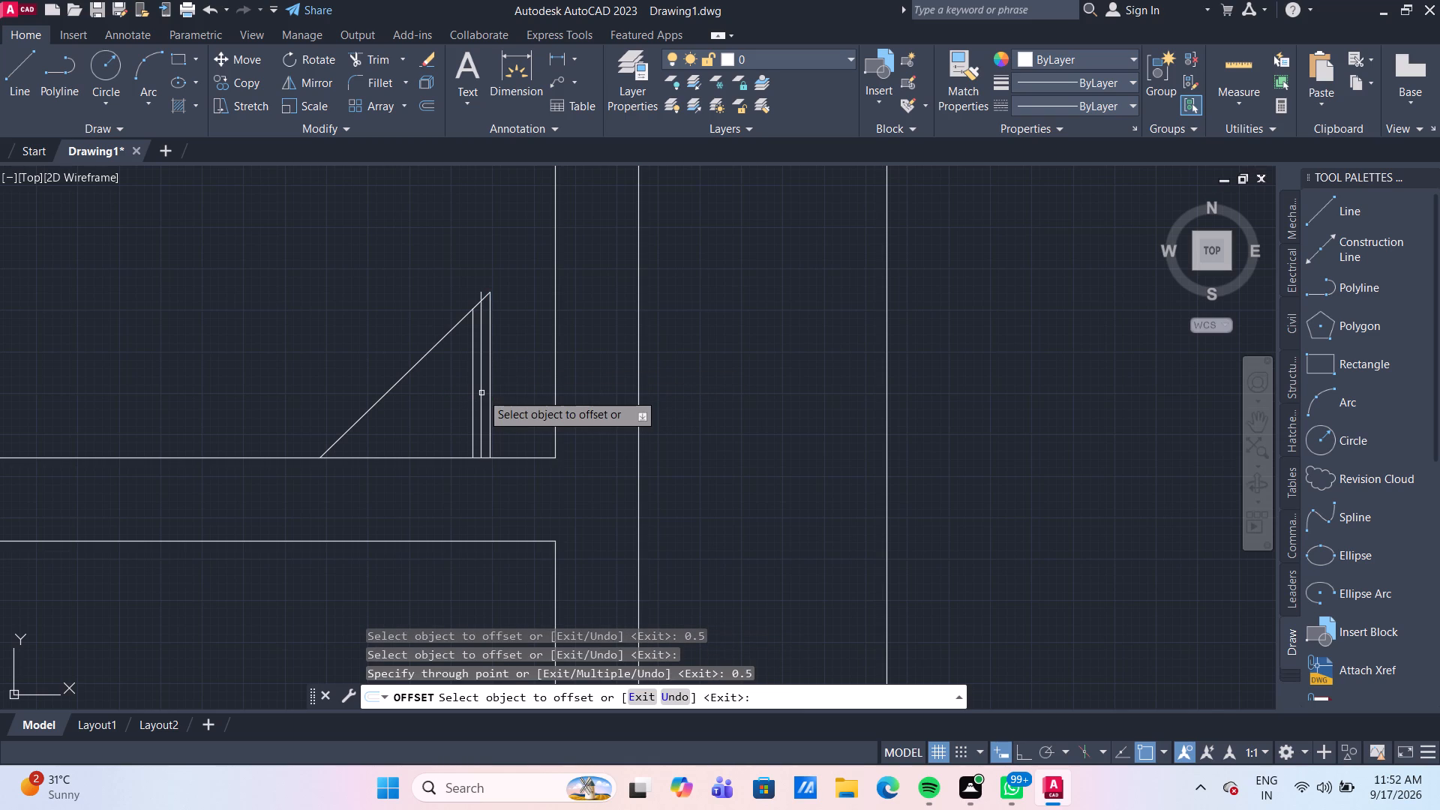
pyautogui.press('Escape')
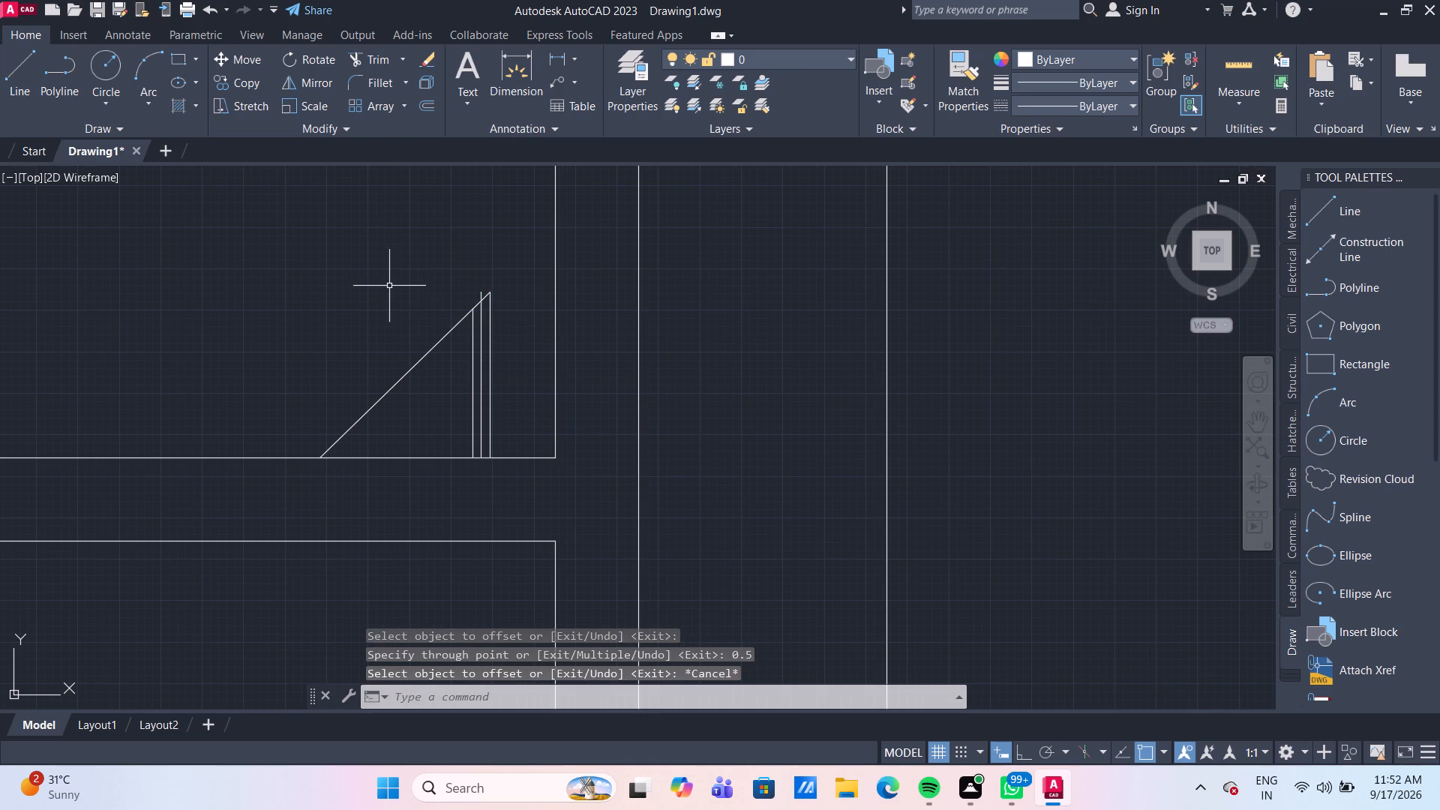
# Trim the tip of the middle short vertical line where it sticks out above the diagonal.
pyautogui.write('TR')
pyautogui.press('Return')
pyautogui.click(481, 293)
# With Ortho on, draw a horizontal line about 1 mm long from the left short line's top across to the right short line.
pyautogui.scroll(-3, 603, 273)
pyautogui.scroll(-4, 659, 305)
pyautogui.scroll(2, 682, 343)
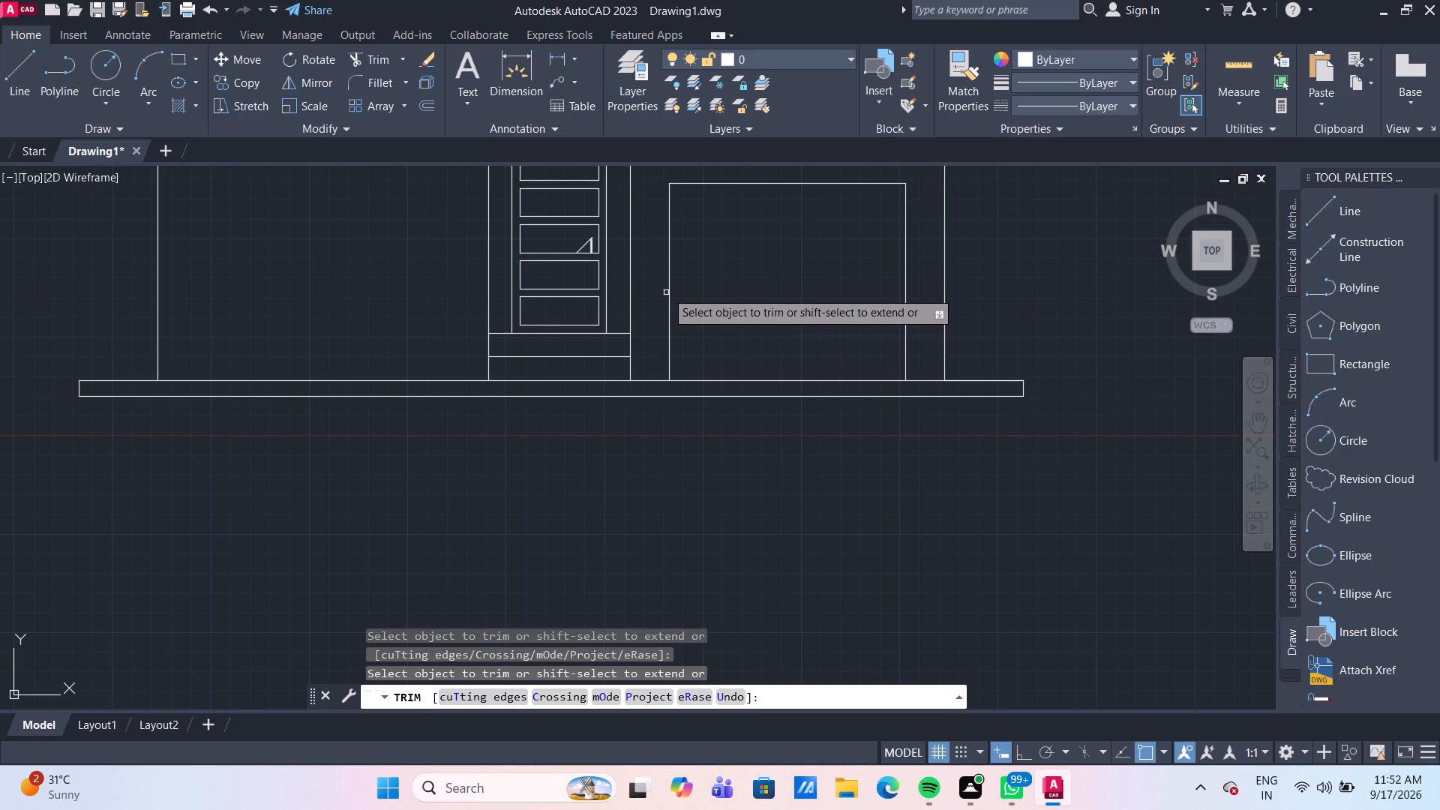
pyautogui.moveTo(661, 235); pyautogui.dragTo(602, 367, button='middle')
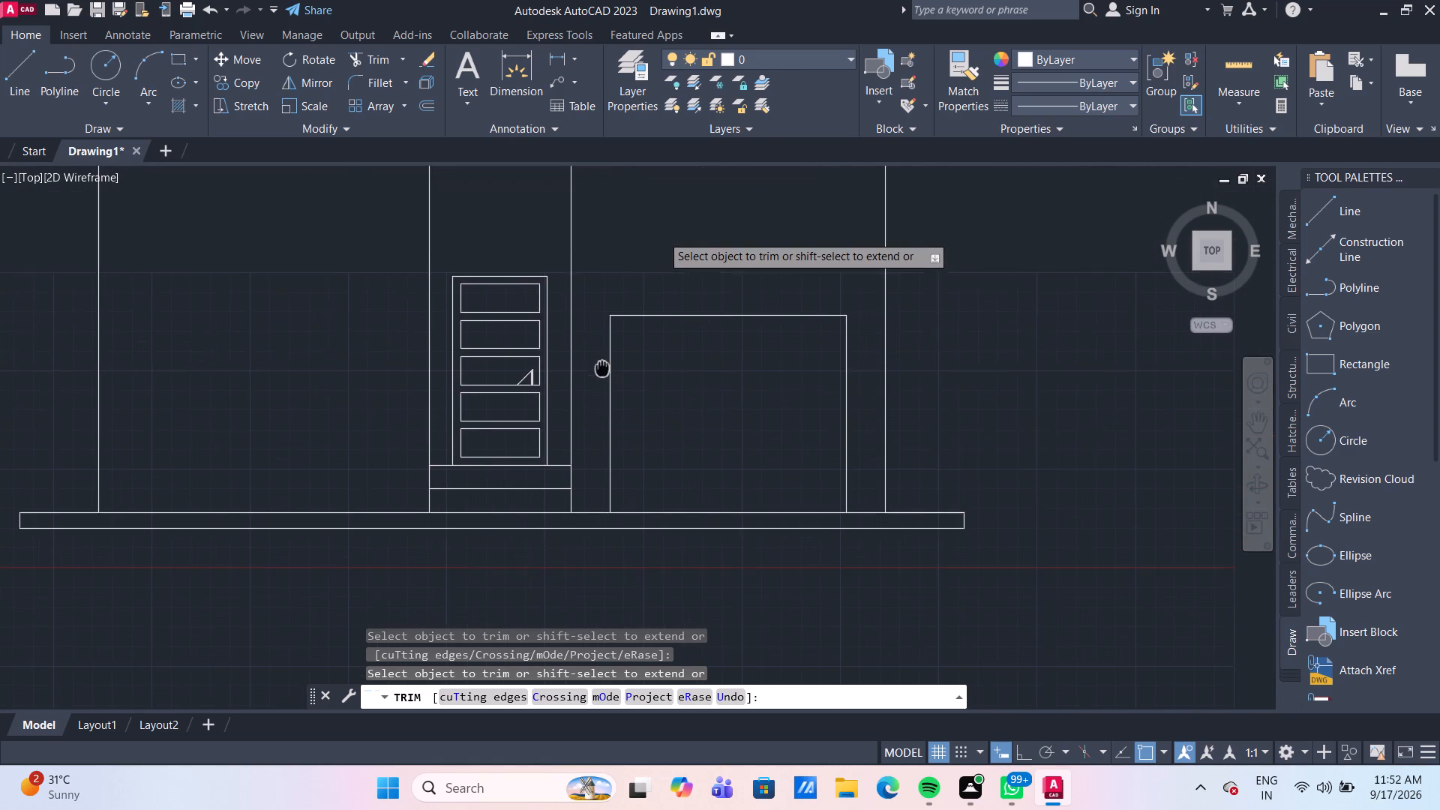
pyautogui.moveTo(602, 367); pyautogui.dragTo(601, 365, button='middle')
pyautogui.scroll(2, 544, 434)
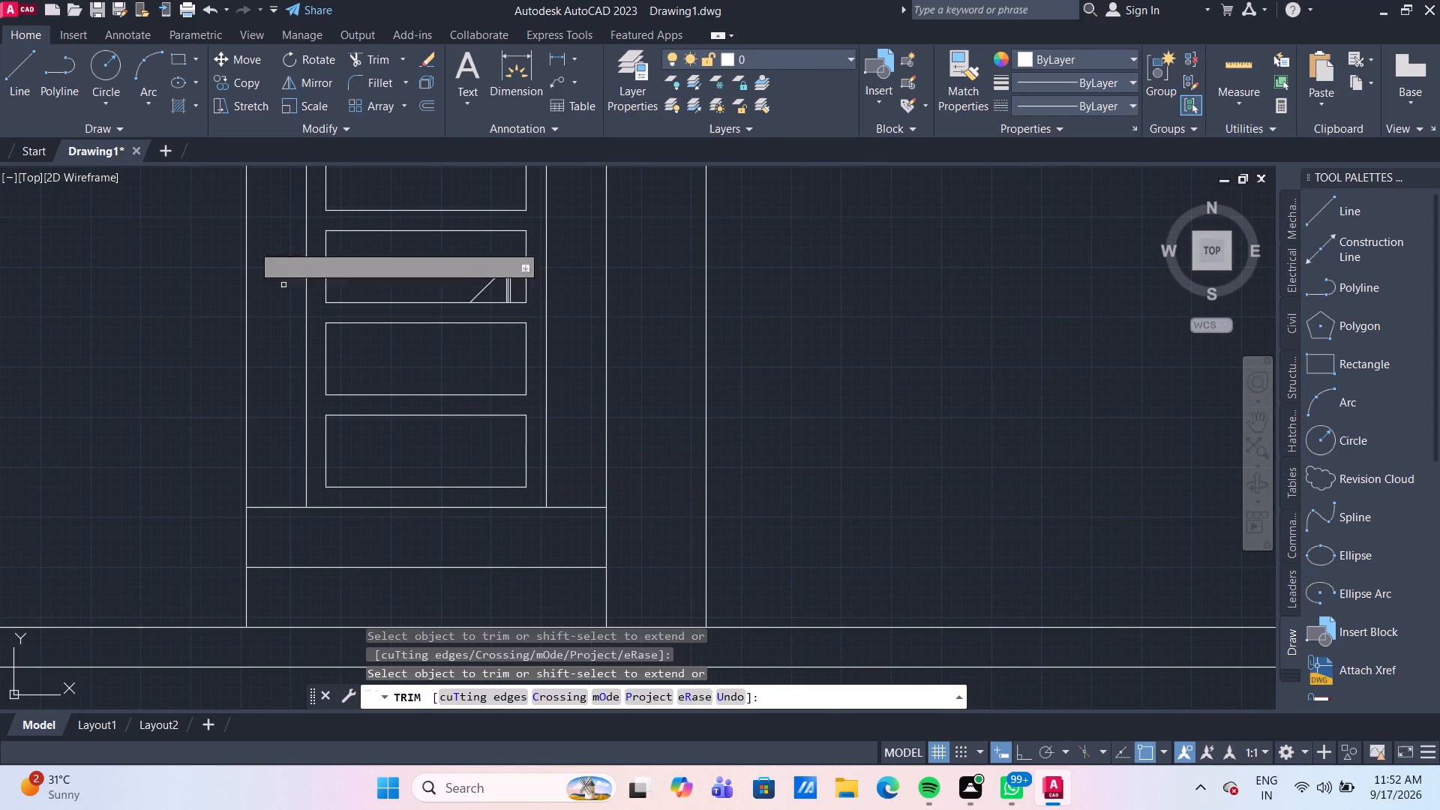
pyautogui.moveTo(25, 74); pyautogui.dragTo(31, 84)
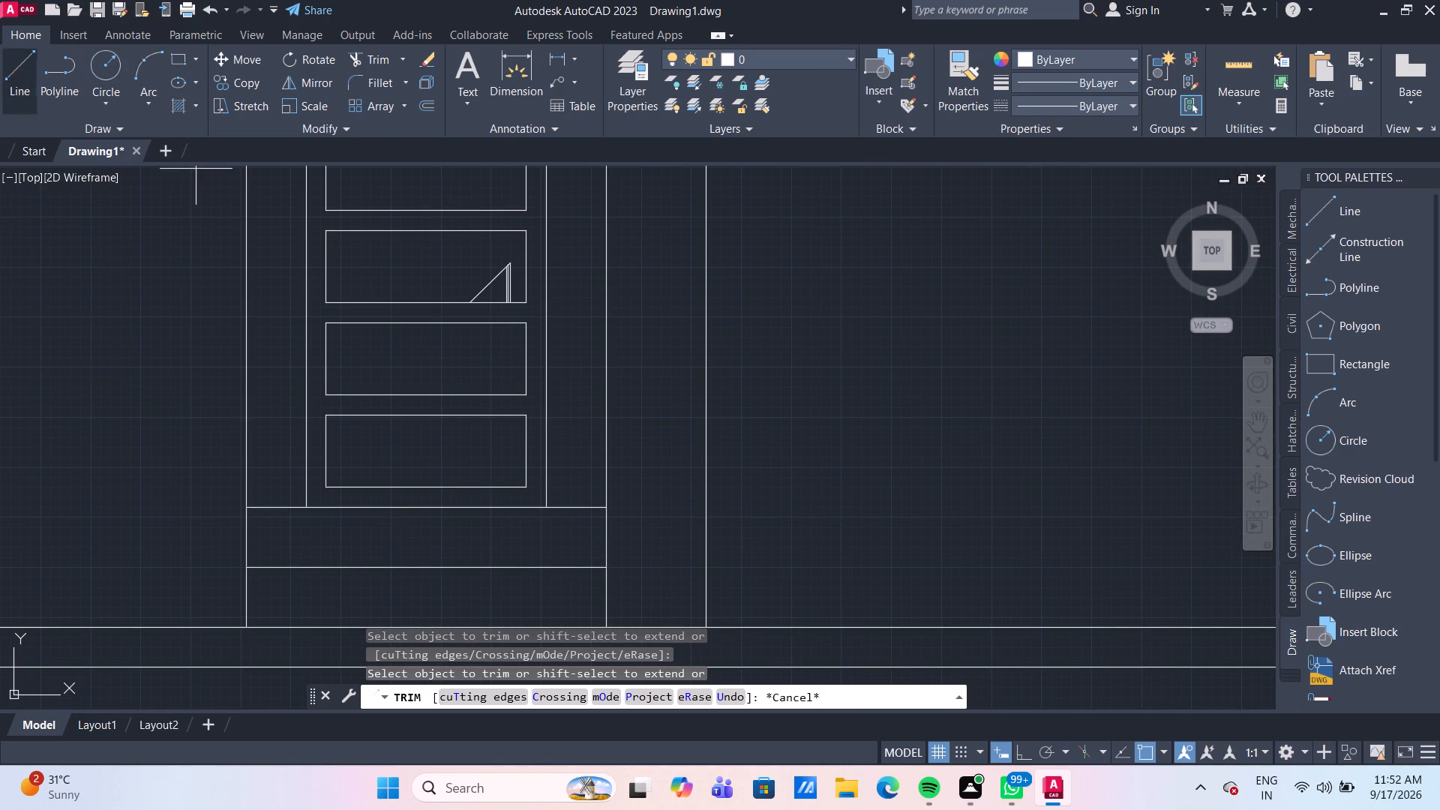
pyautogui.click(1027, 751)
pyautogui.scroll(4, 496, 257)
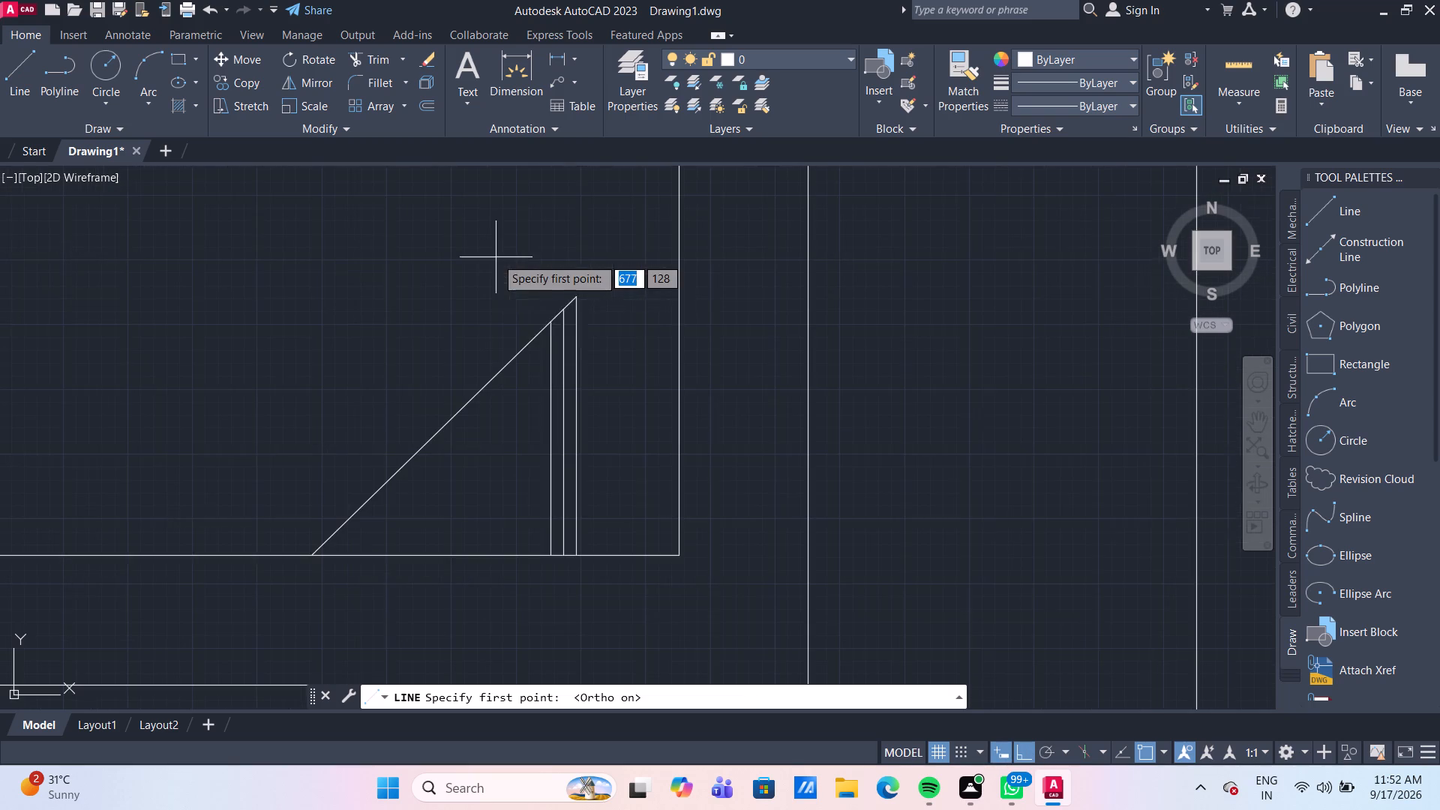
pyautogui.click(547, 325)
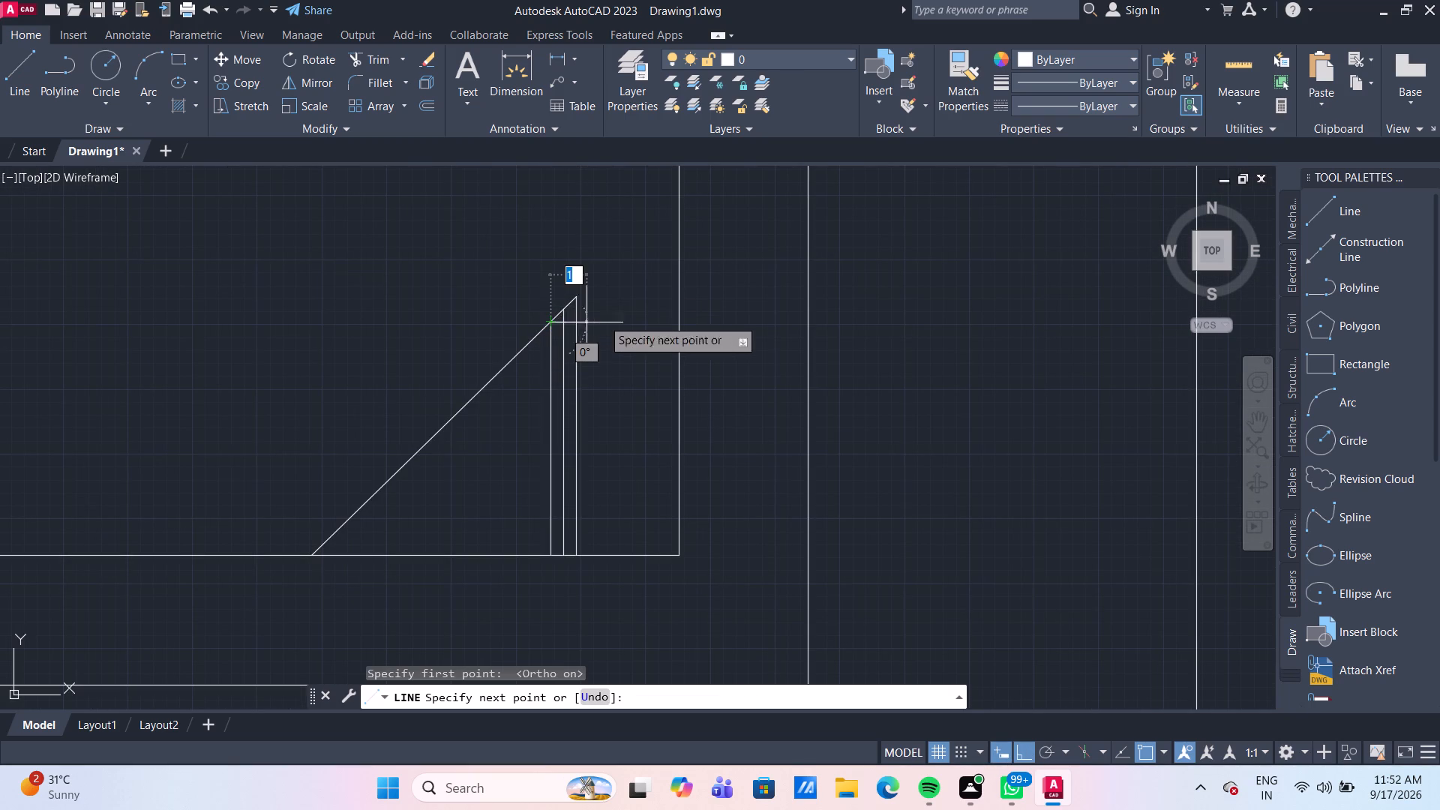
pyautogui.click(581, 321)
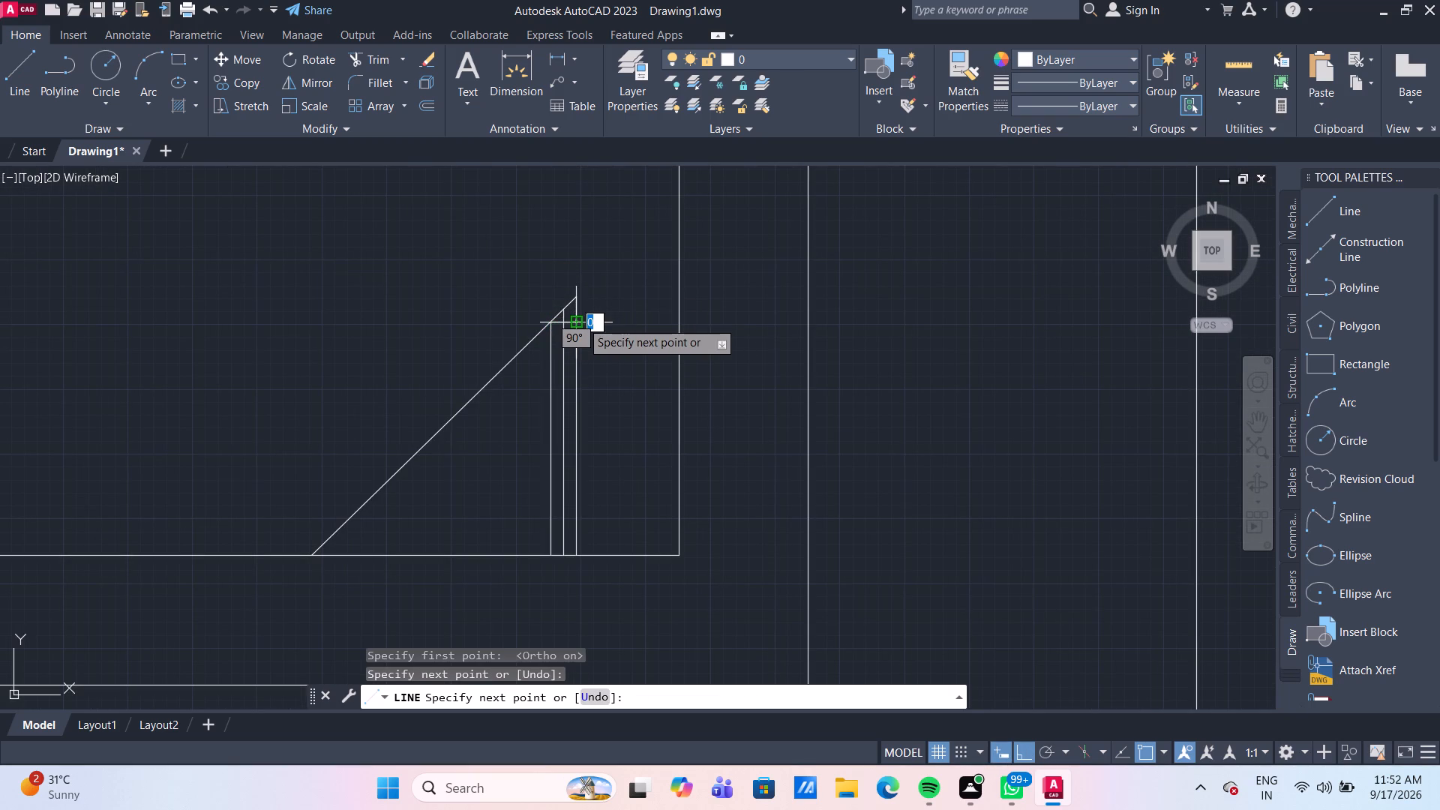
pyautogui.press('Escape')
# Trim the diagonal and vertical line ends above the short horizontal line with a fence, leaving a flat top on the handle detail.
pyautogui.scroll(2, 616, 311)
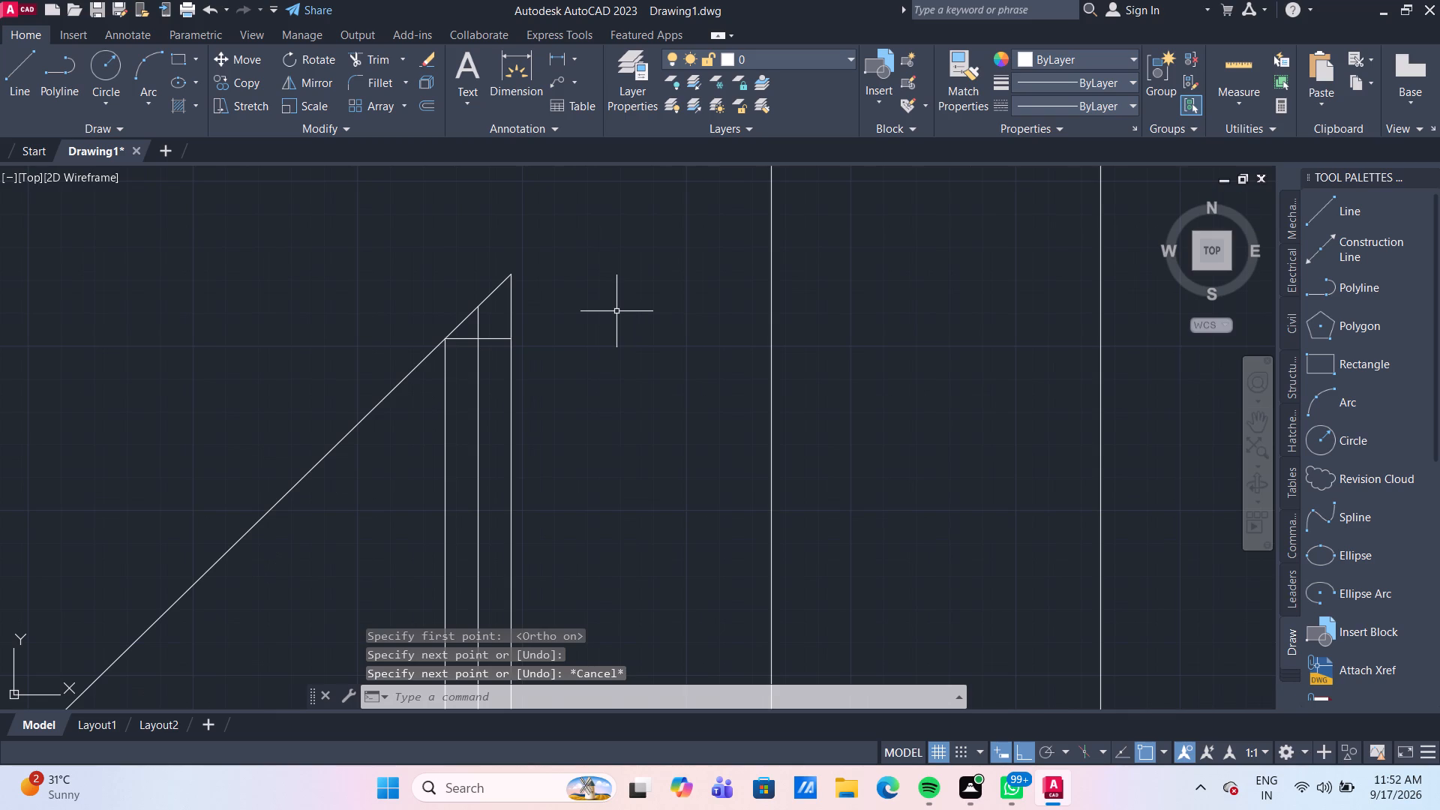
pyautogui.write('TR')
pyautogui.press('Return')
pyautogui.click(612, 310)
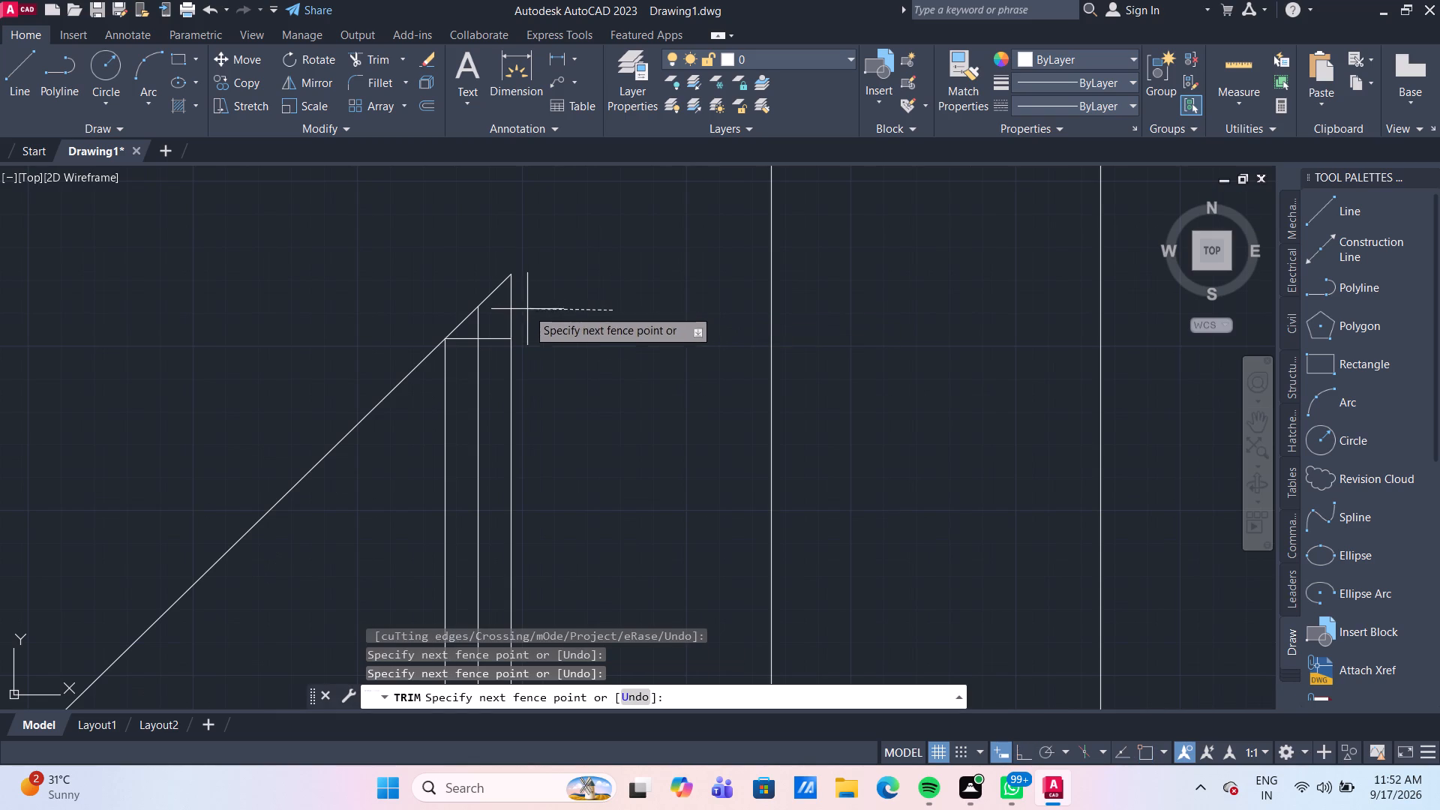
pyautogui.click(427, 319)
pyautogui.scroll(-3, 515, 277)
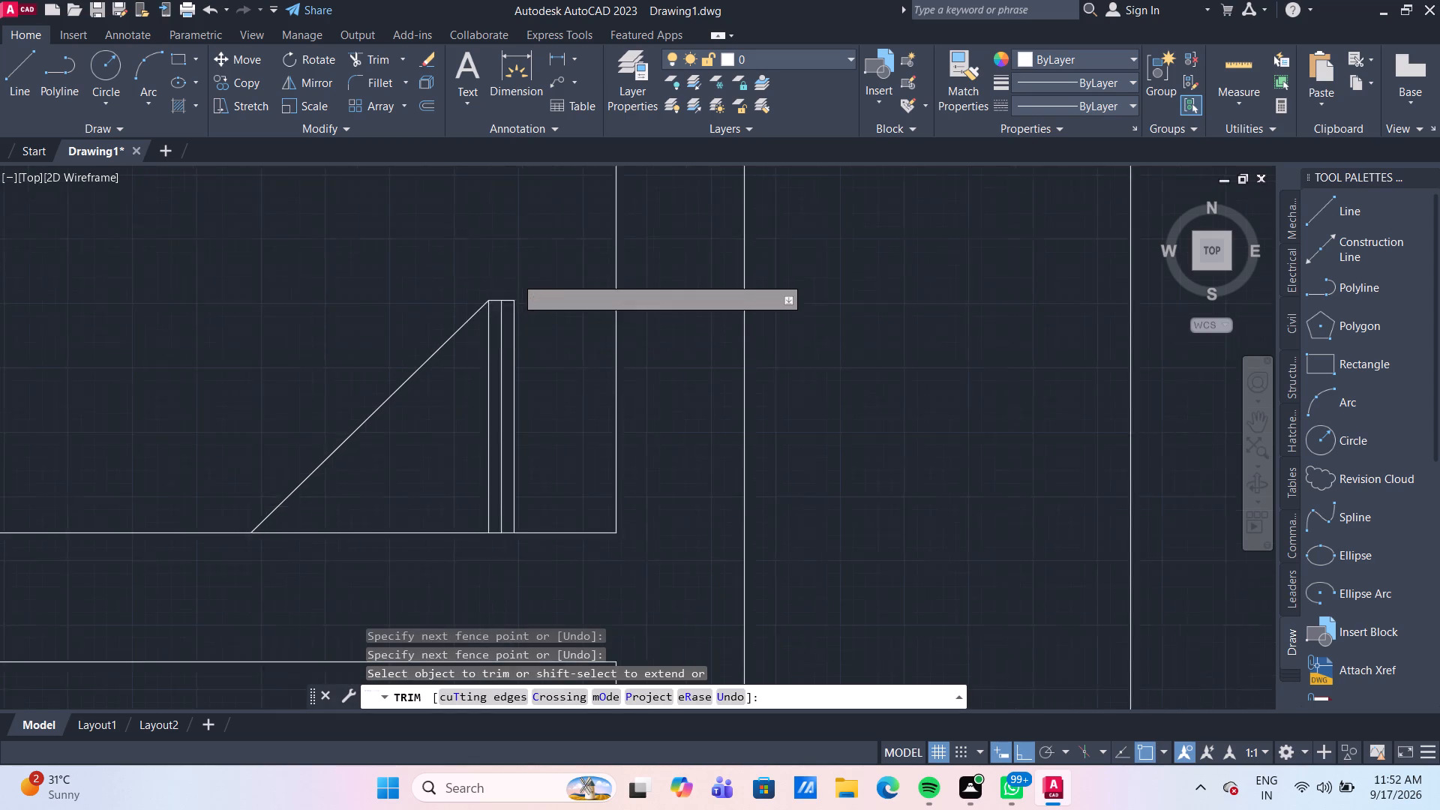
# Offset the top line of each of the two entrance steps below the door 2 mm downward.
pyautogui.press('Escape')
pyautogui.scroll(-4, 742, 393)
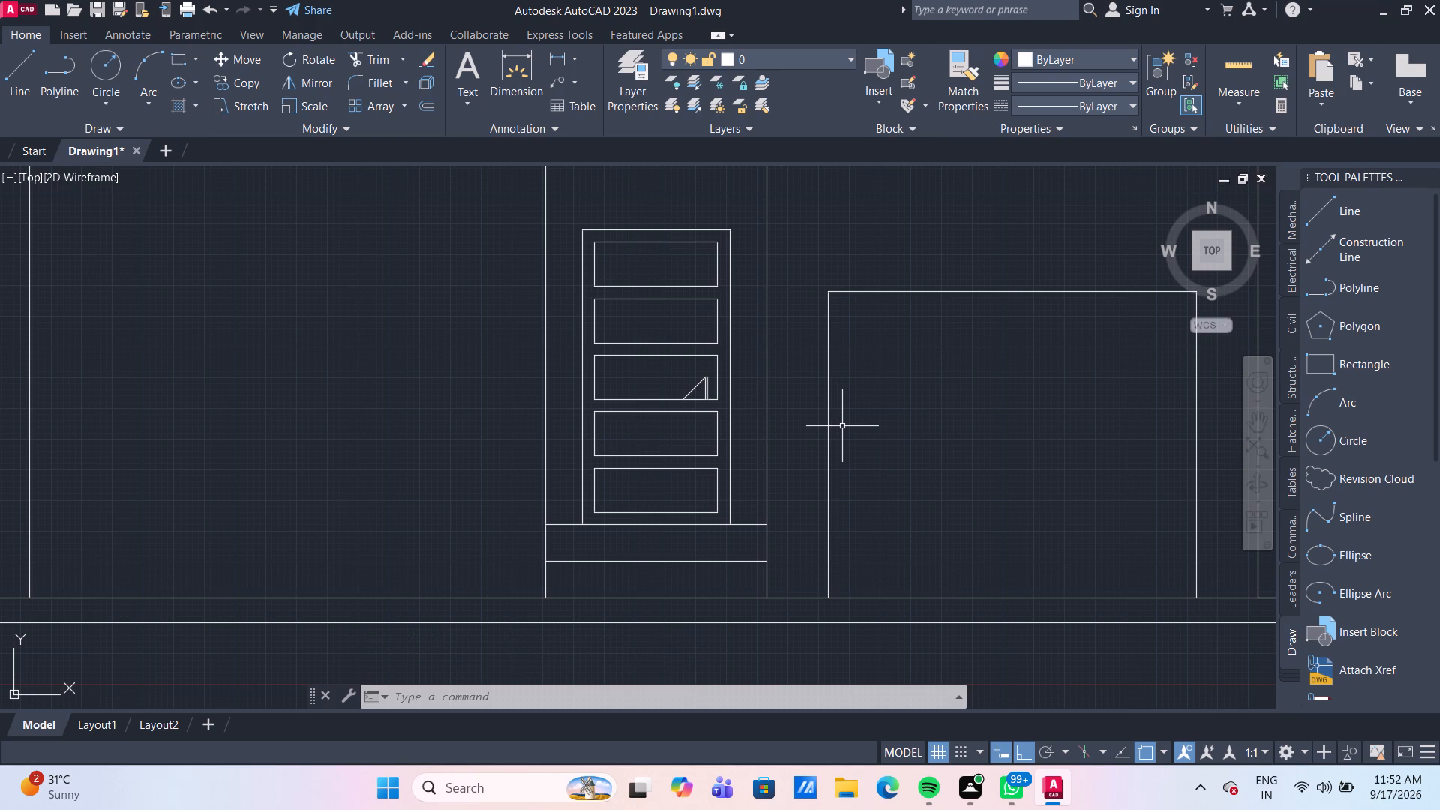
pyautogui.press('o')
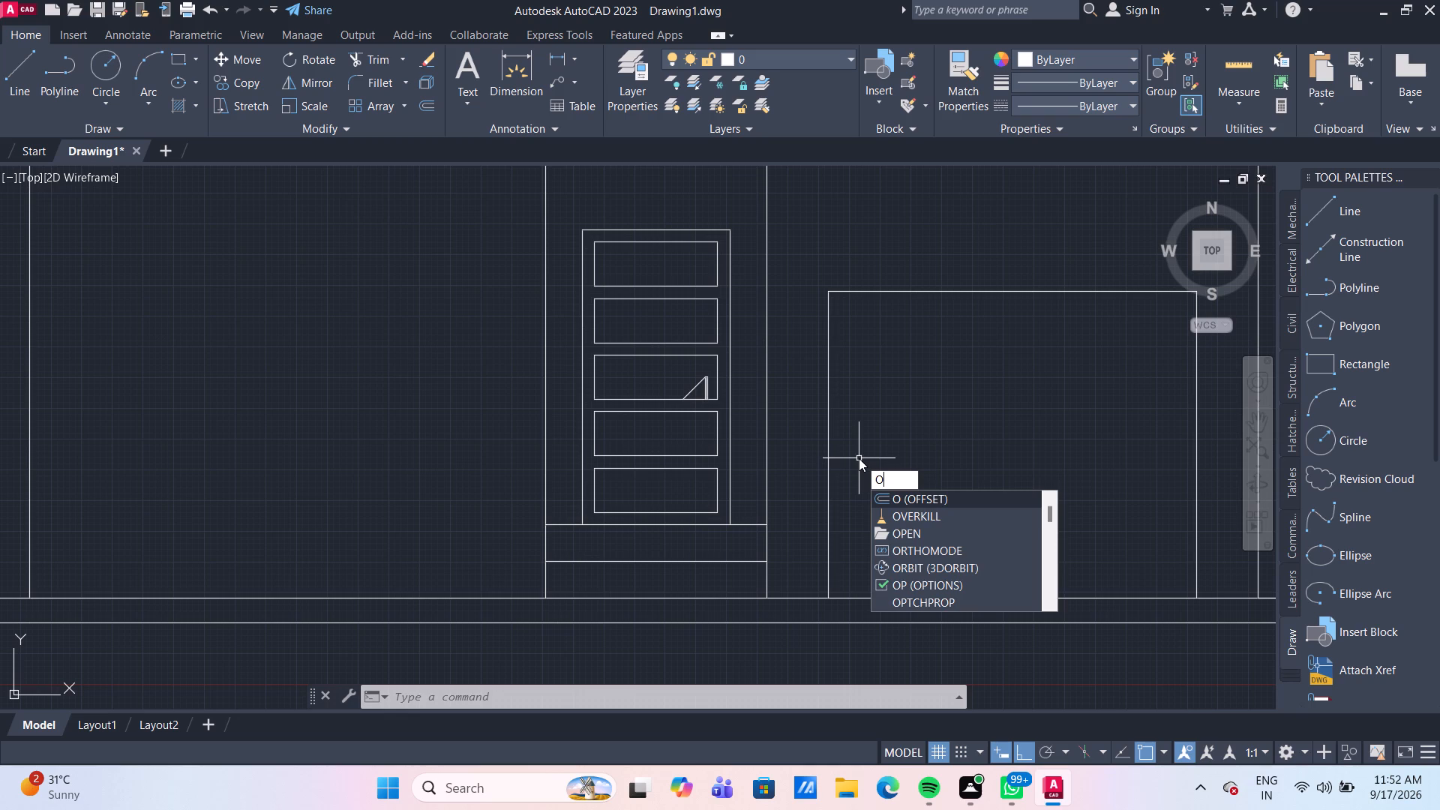
pyautogui.press('Return')
pyautogui.press('Return')
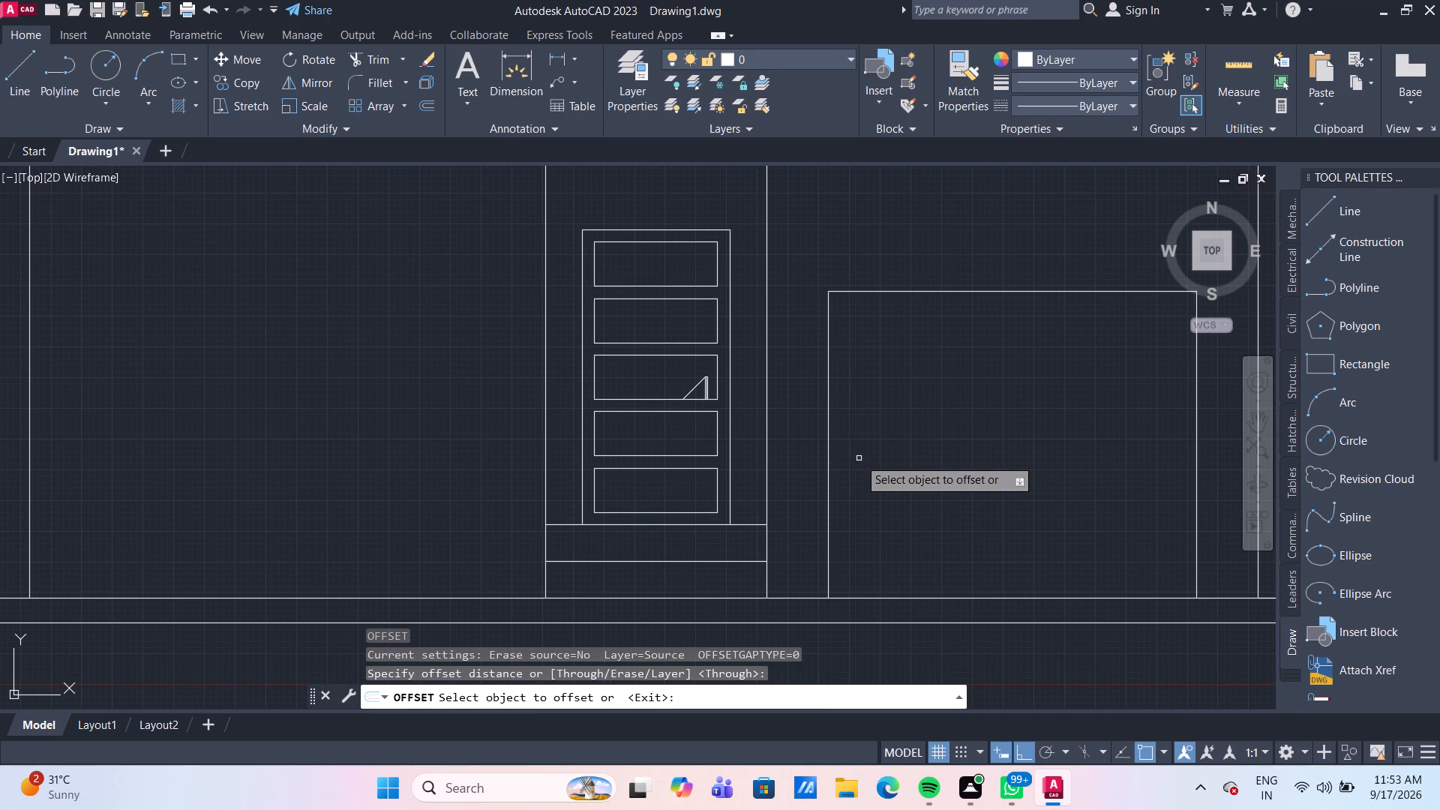
pyautogui.scroll(1, 749, 532)
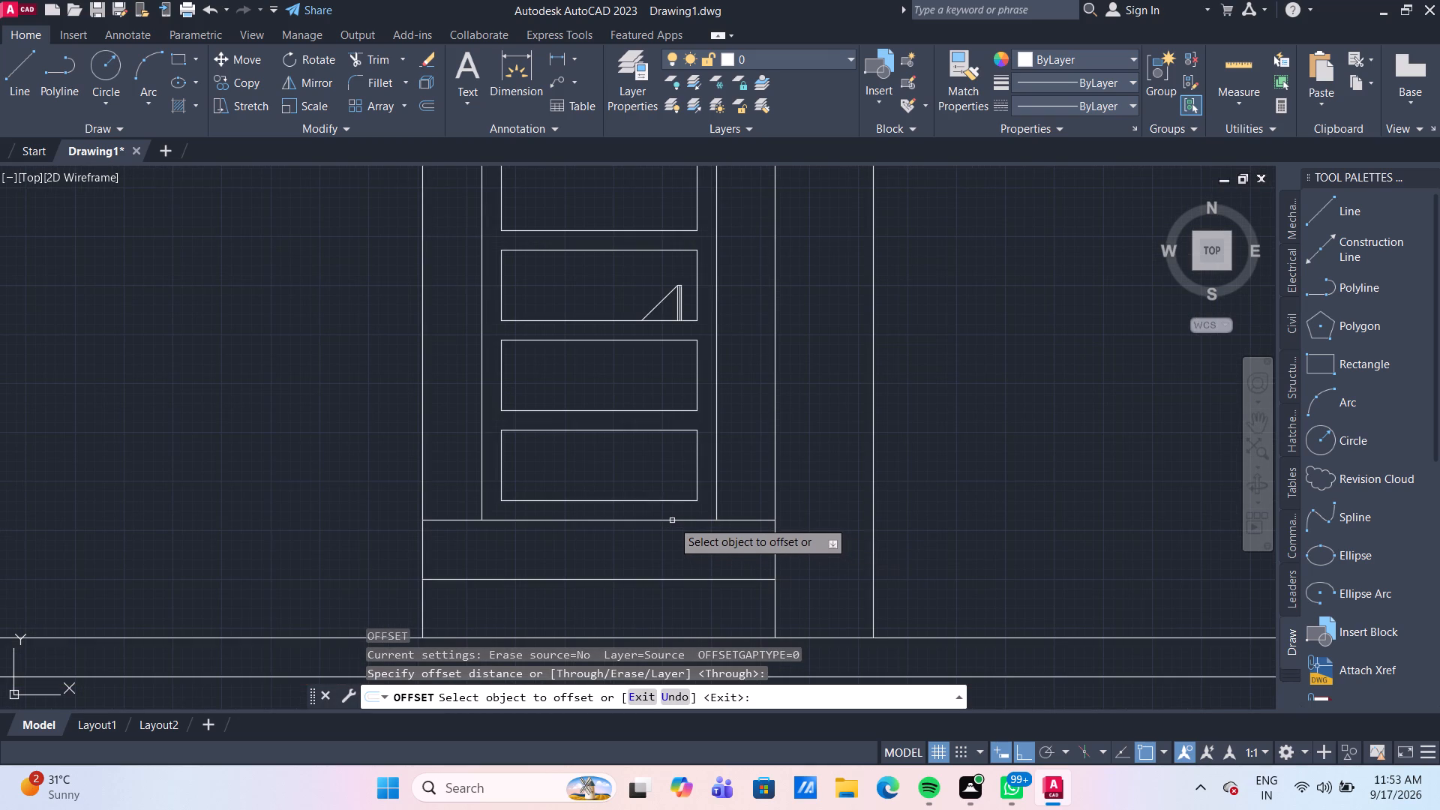
pyautogui.click(672, 520)
pyautogui.press('2')
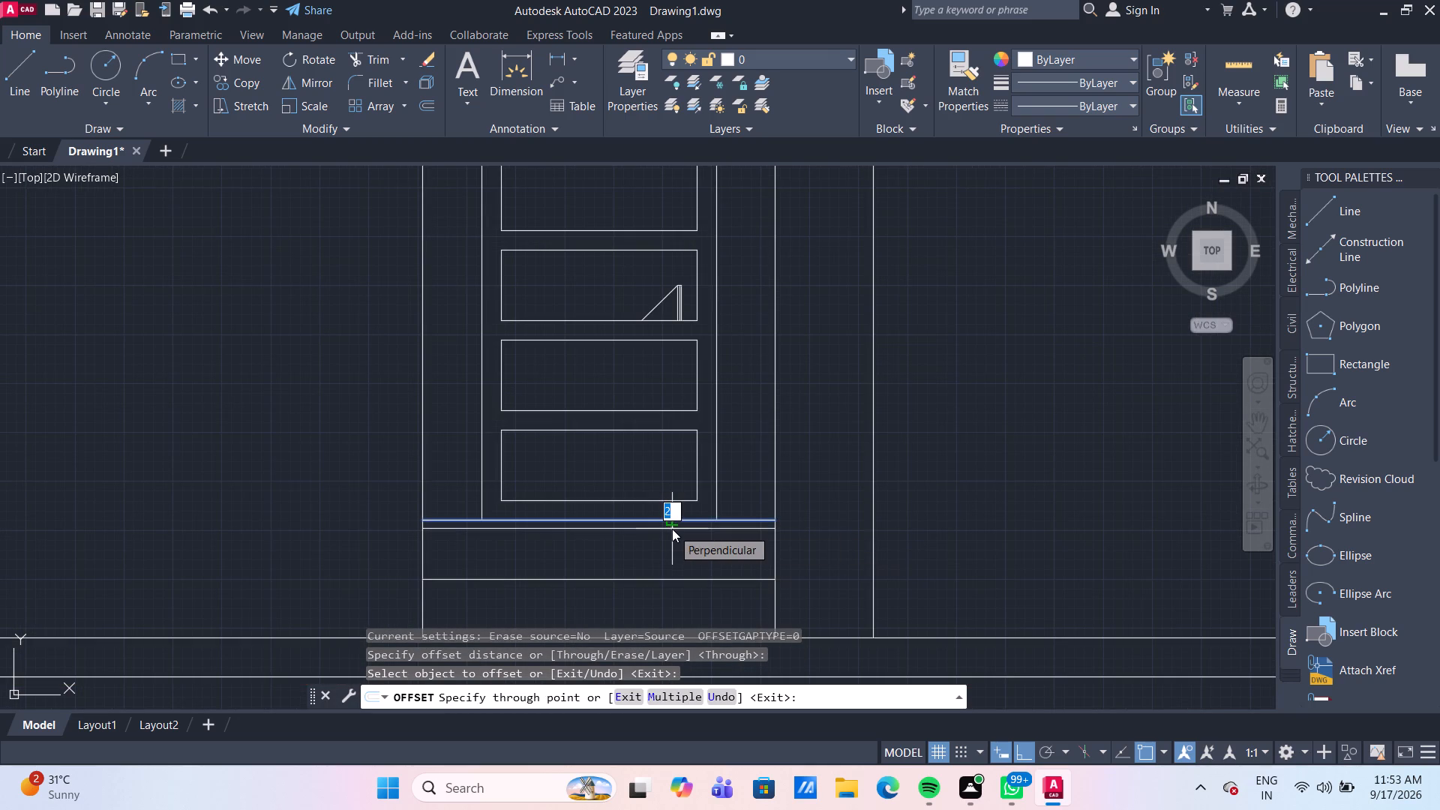
pyautogui.press('Return')
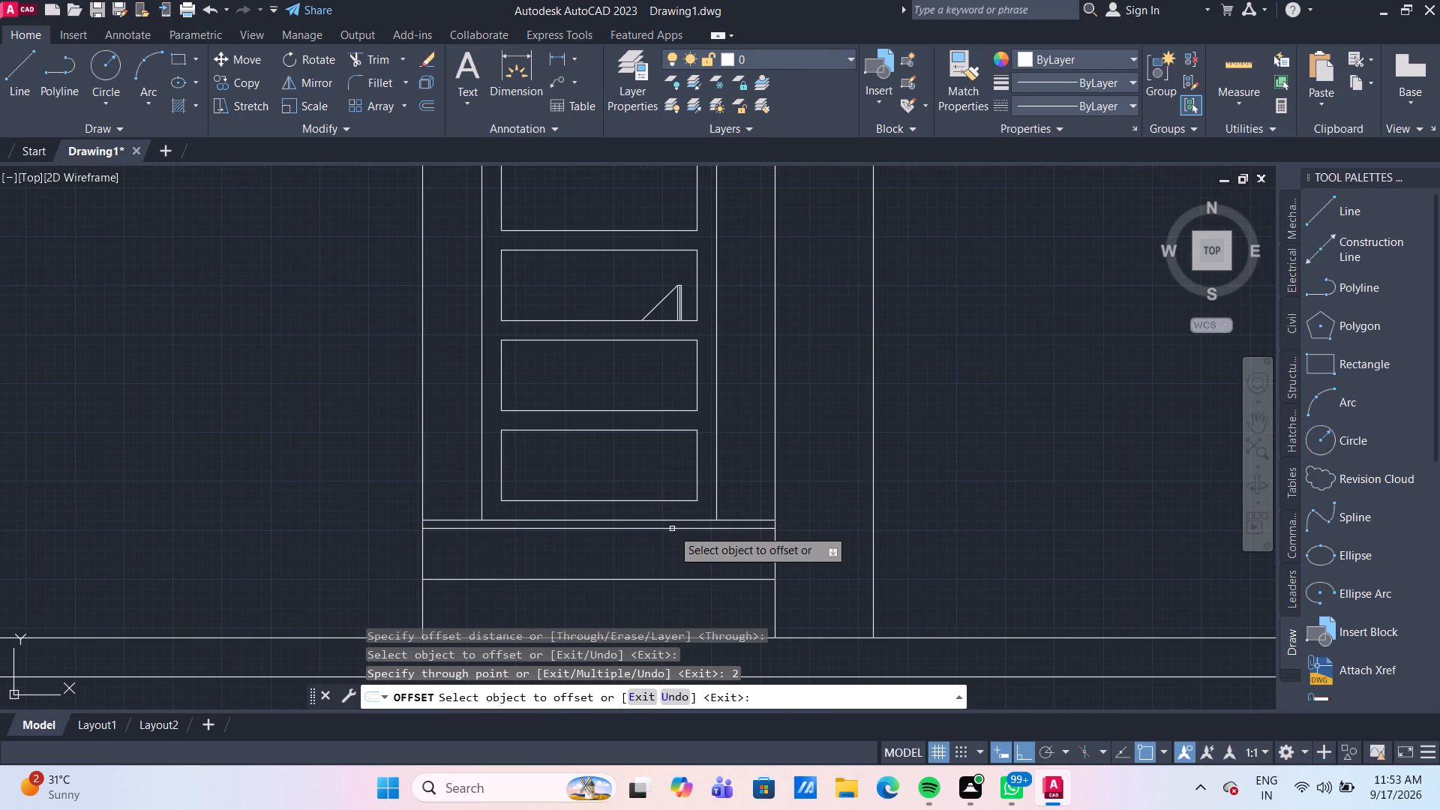
pyautogui.click(658, 580)
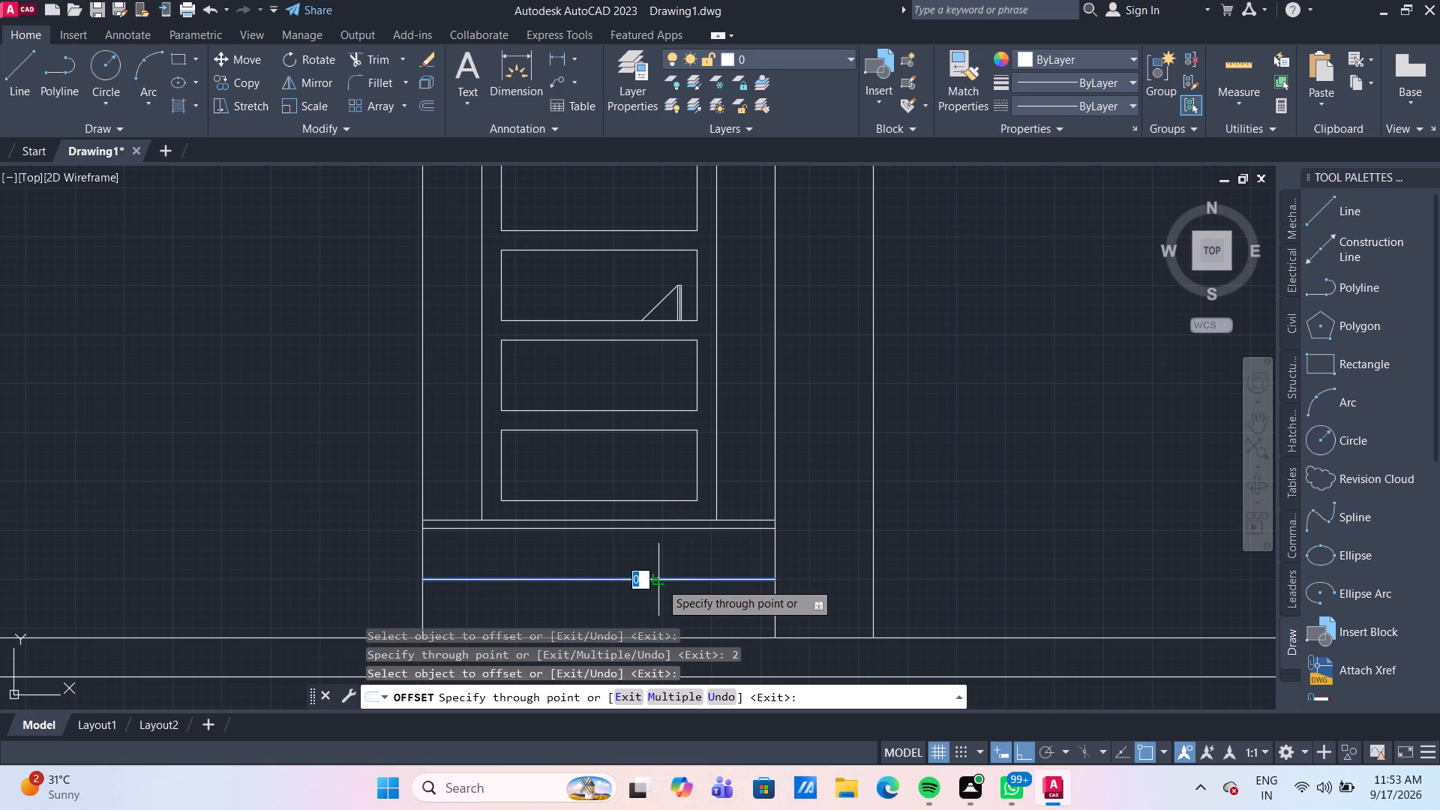
pyautogui.press('2')
pyautogui.press('Return')
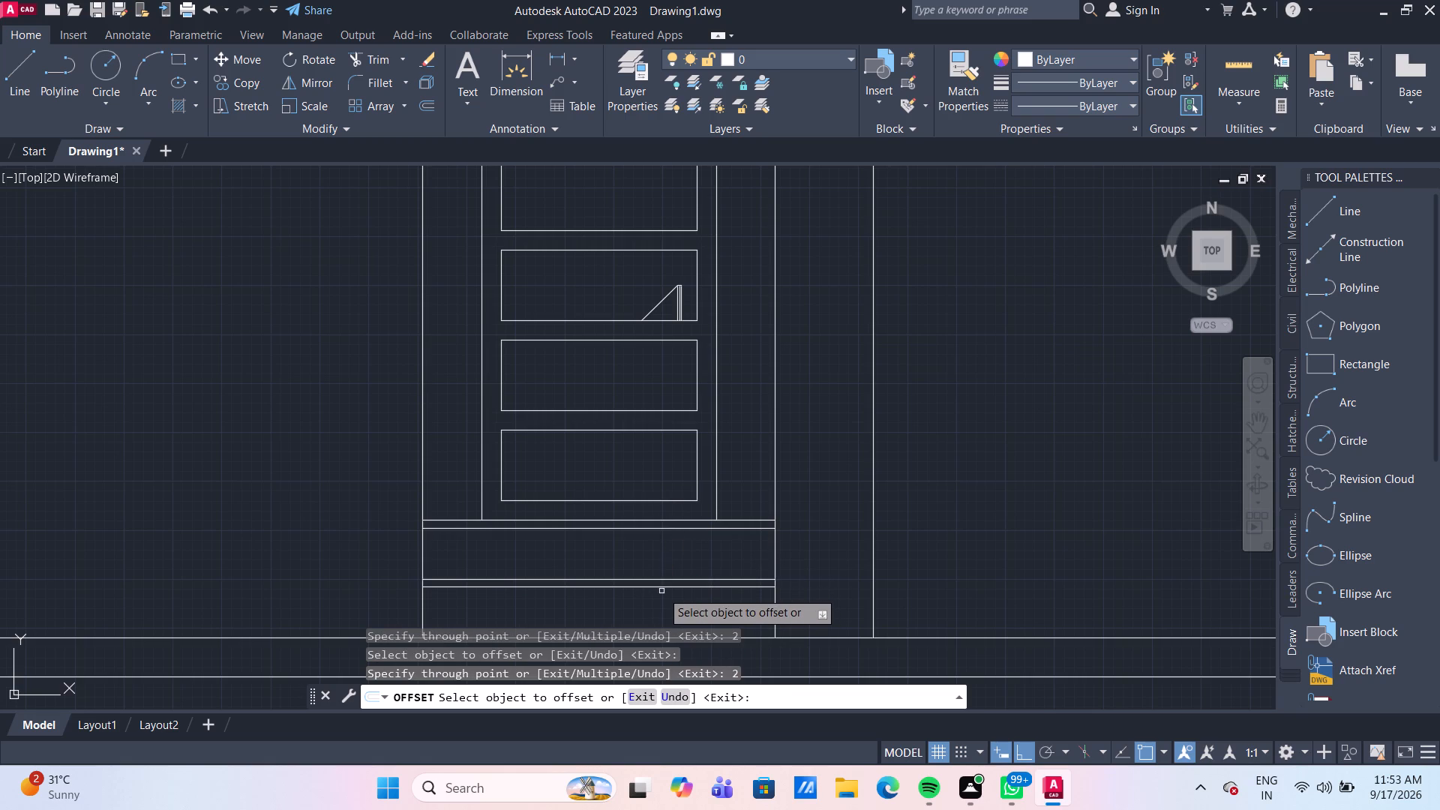
pyautogui.scroll(-3, 894, 508)
pyautogui.moveTo(940, 472); pyautogui.dragTo(770, 468, button='middle')
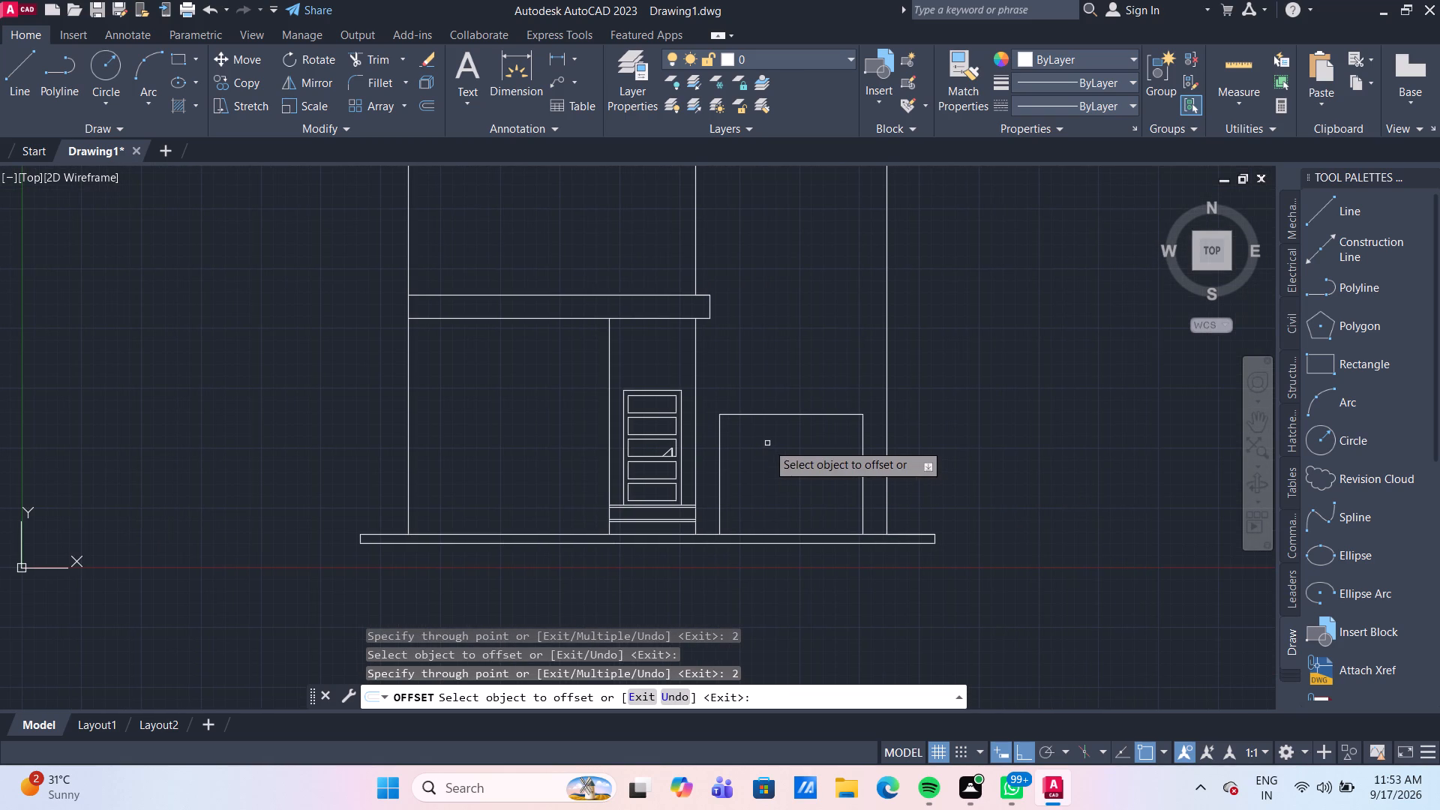
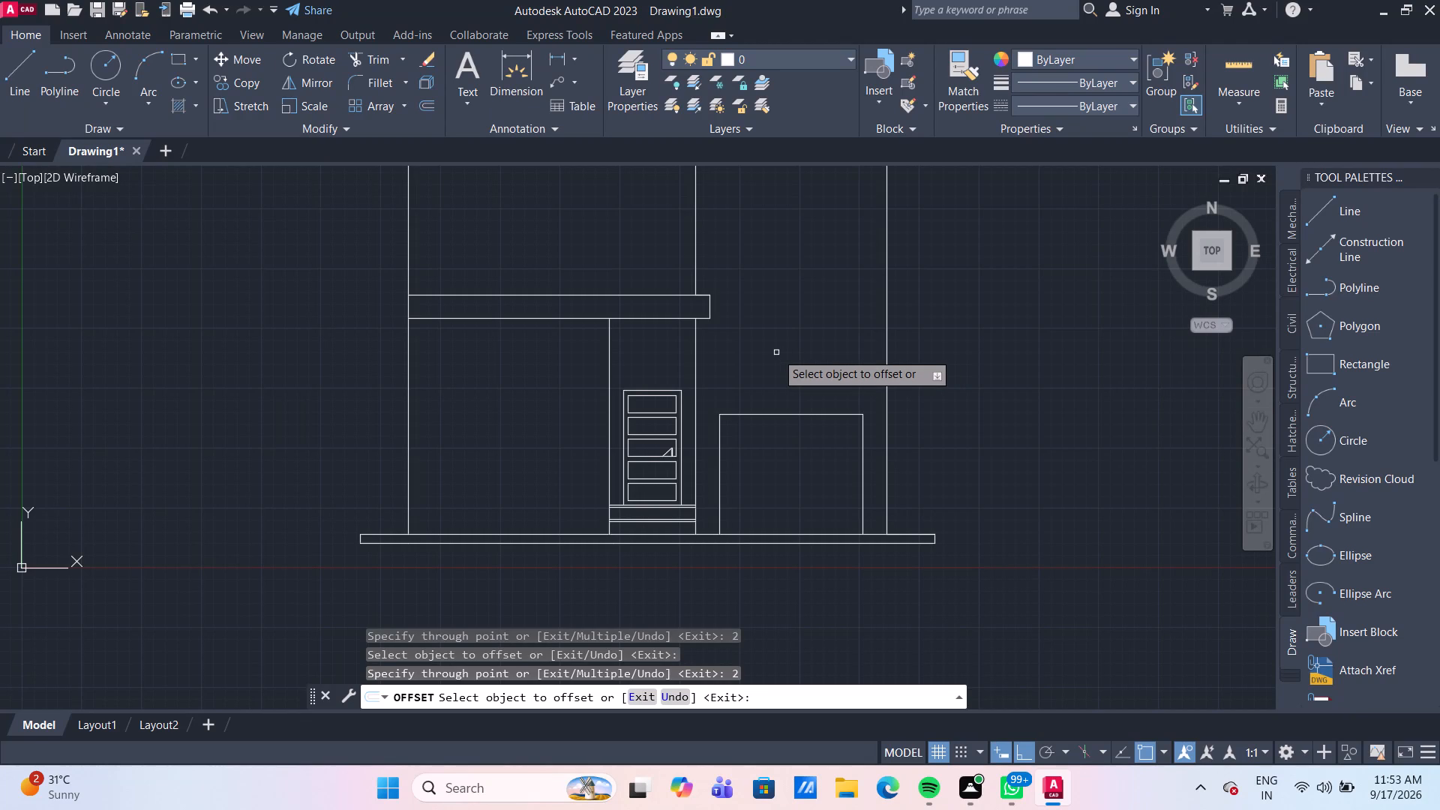
# Offset the bottom line of the horizontal band above the door 15 mm downward.
pyautogui.click(673, 316)
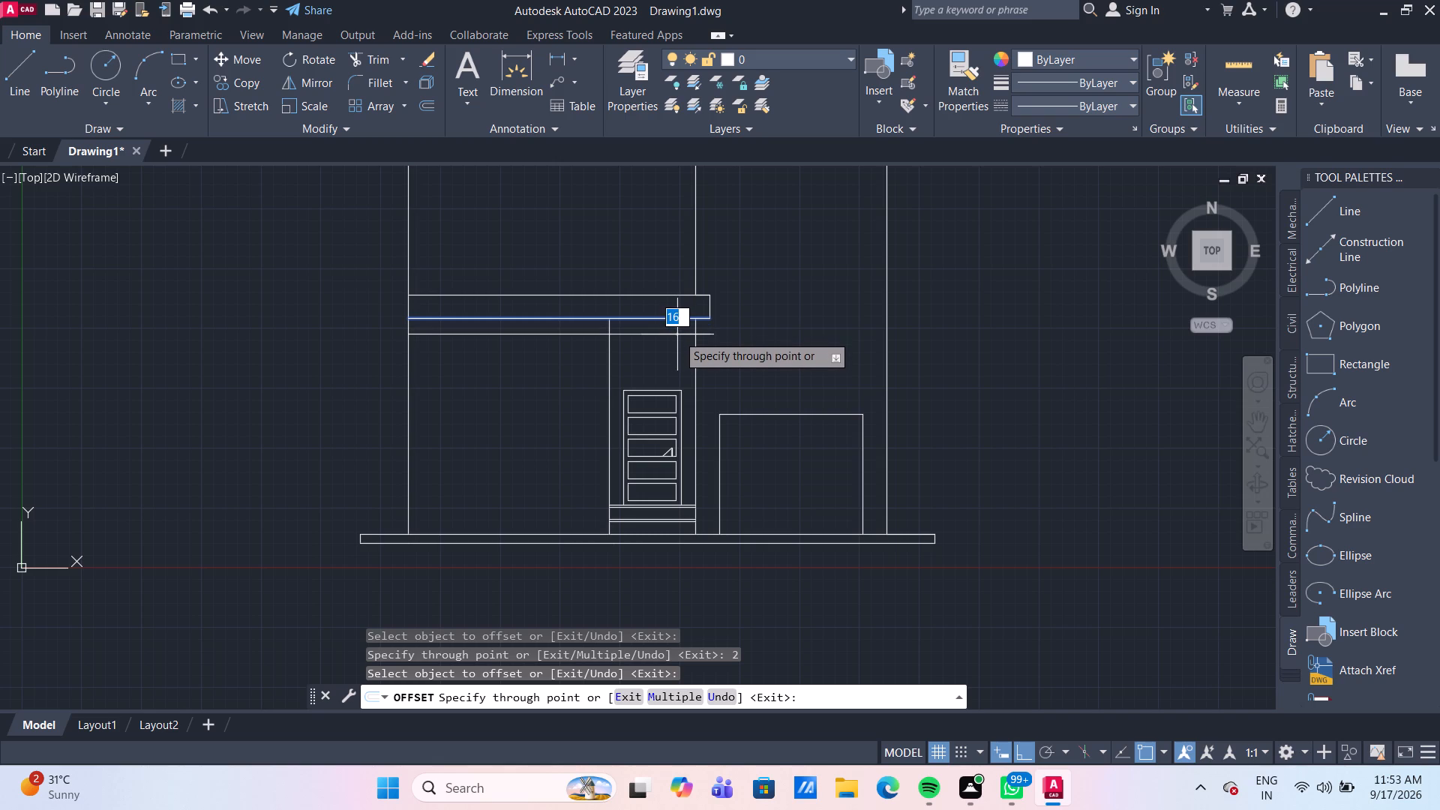
pyautogui.write('15')
pyautogui.press('Return')
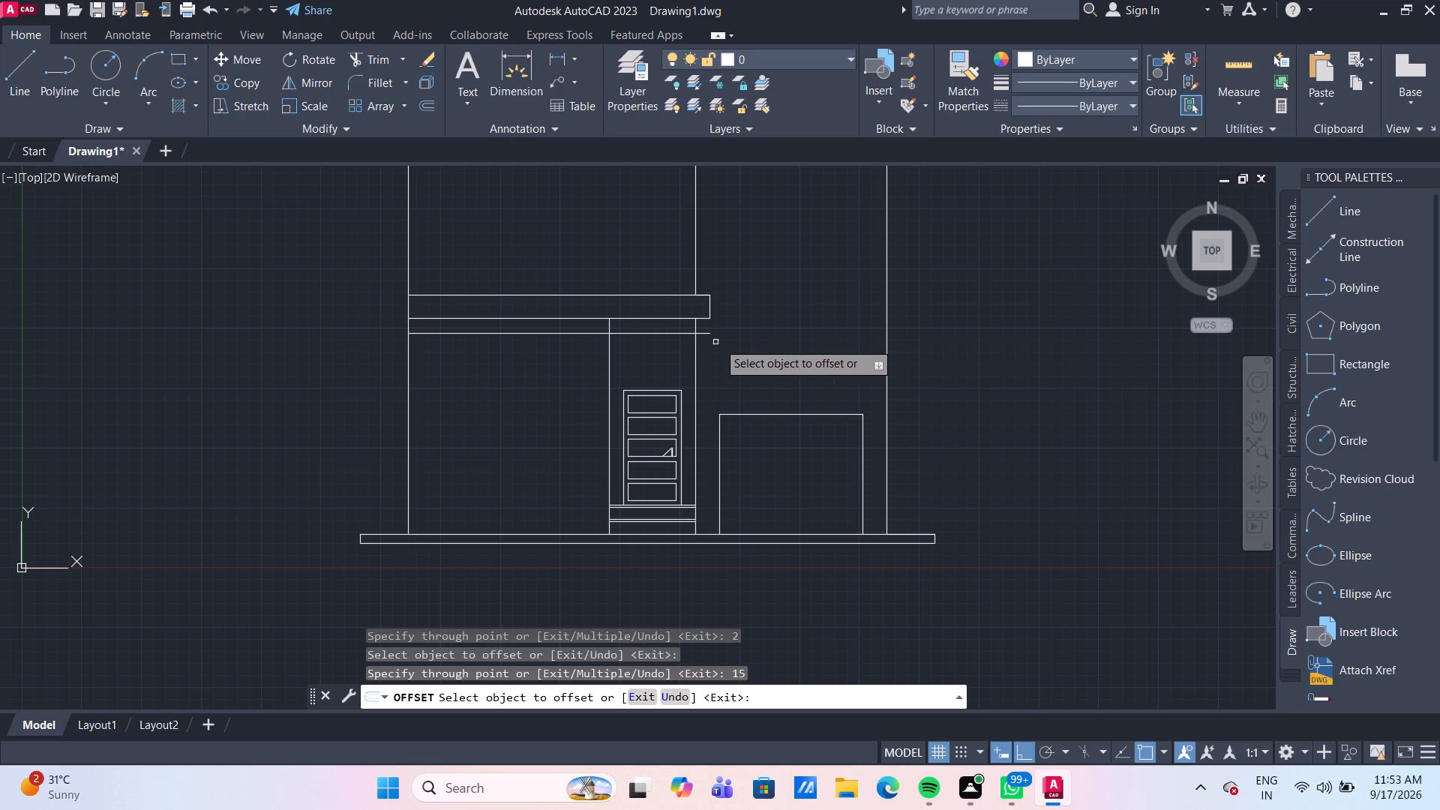
pyautogui.press('Escape')
# Trim the band's bottom line and its offset copy between the outer wall and the door bay, plus the copy's overhang beyond the bay's opposite side.
pyautogui.write('TR')
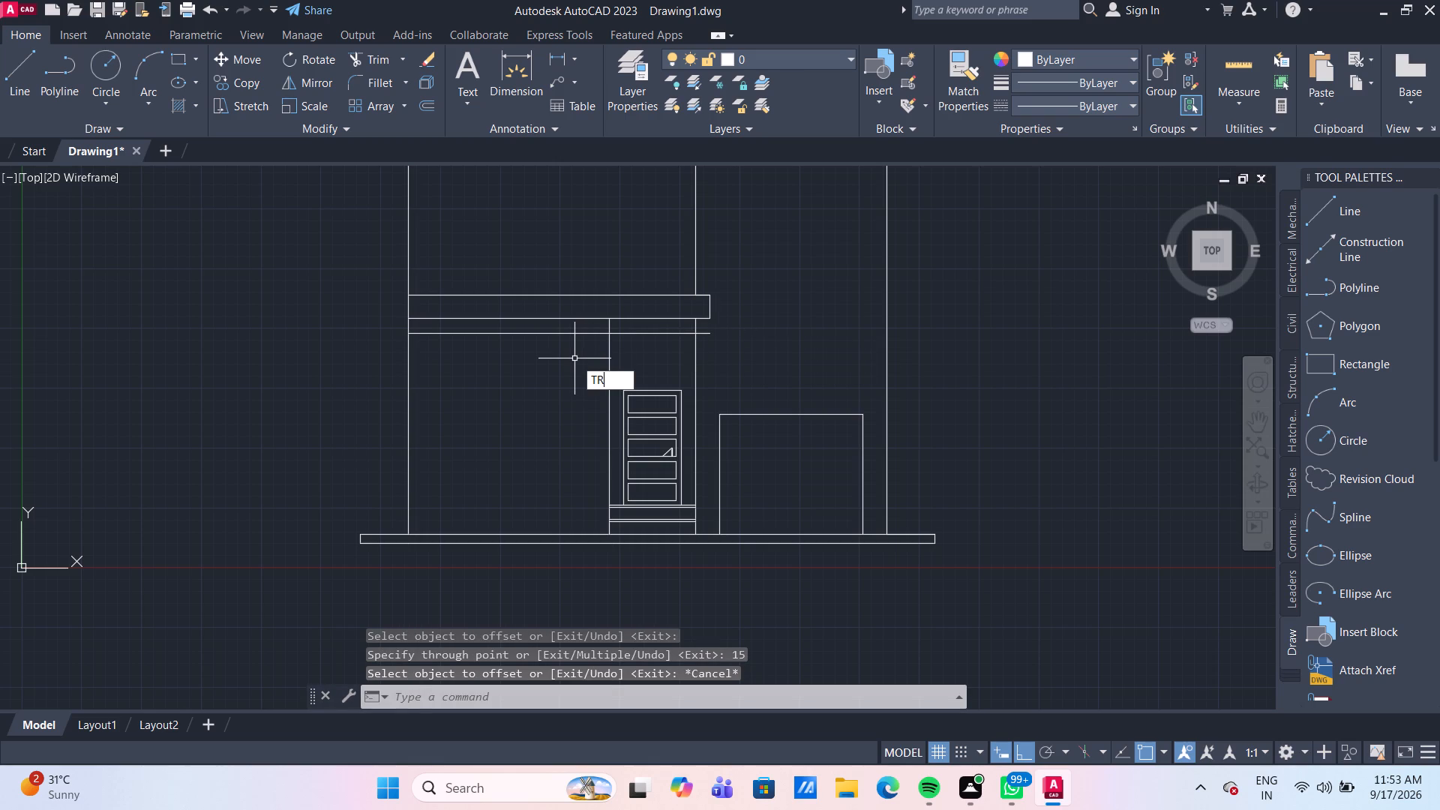
pyautogui.press('Return')
pyautogui.click(574, 358)
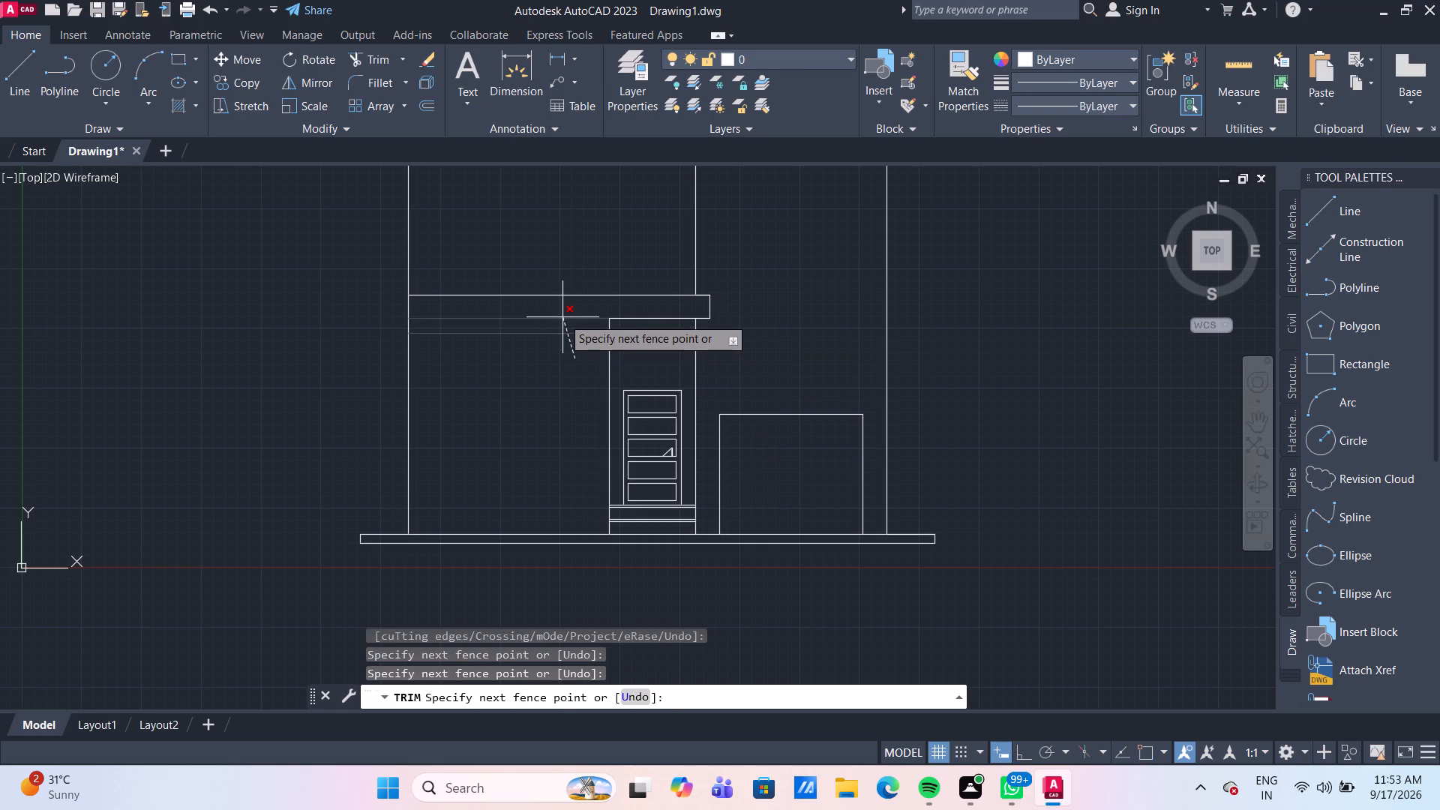
pyautogui.click(562, 317)
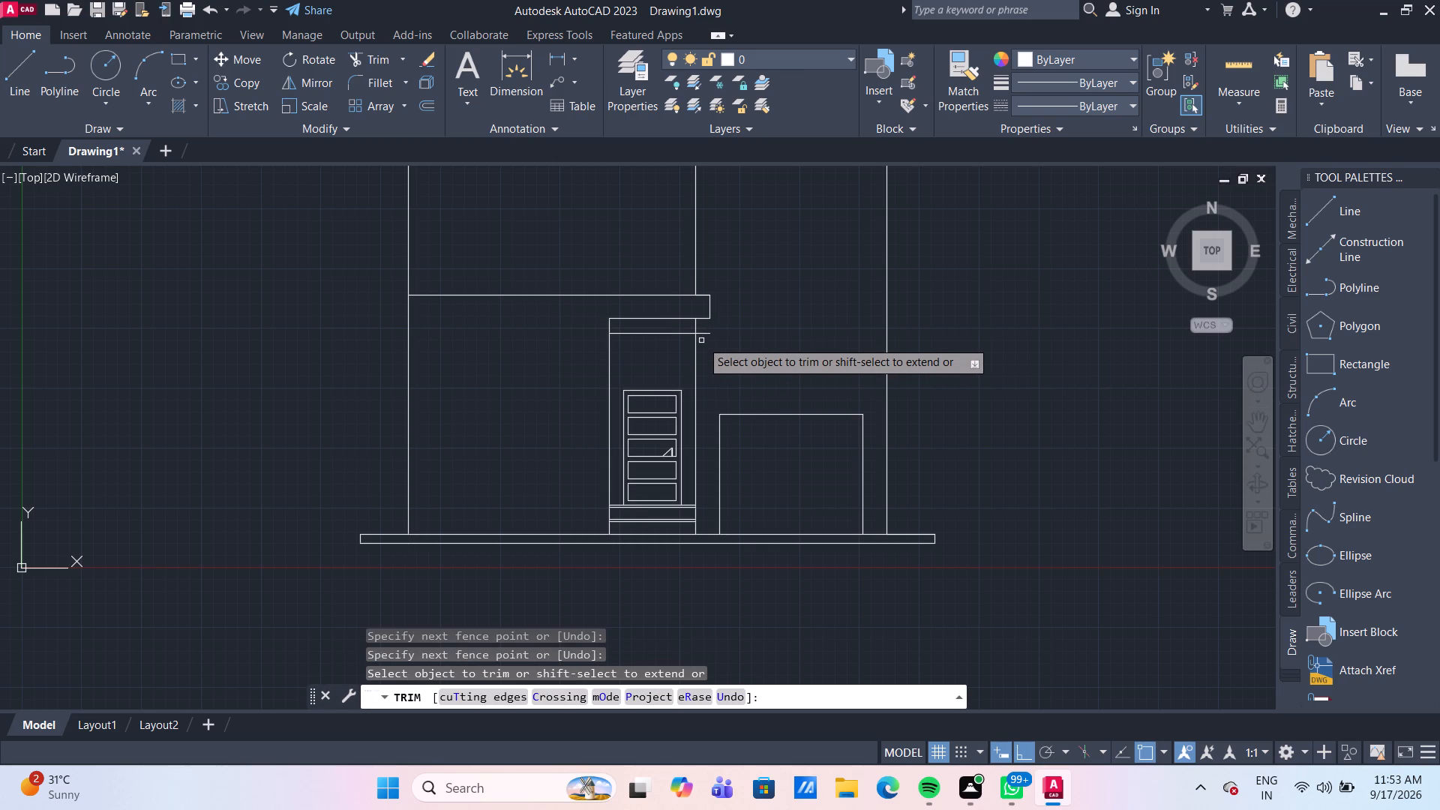
pyautogui.click(704, 335)
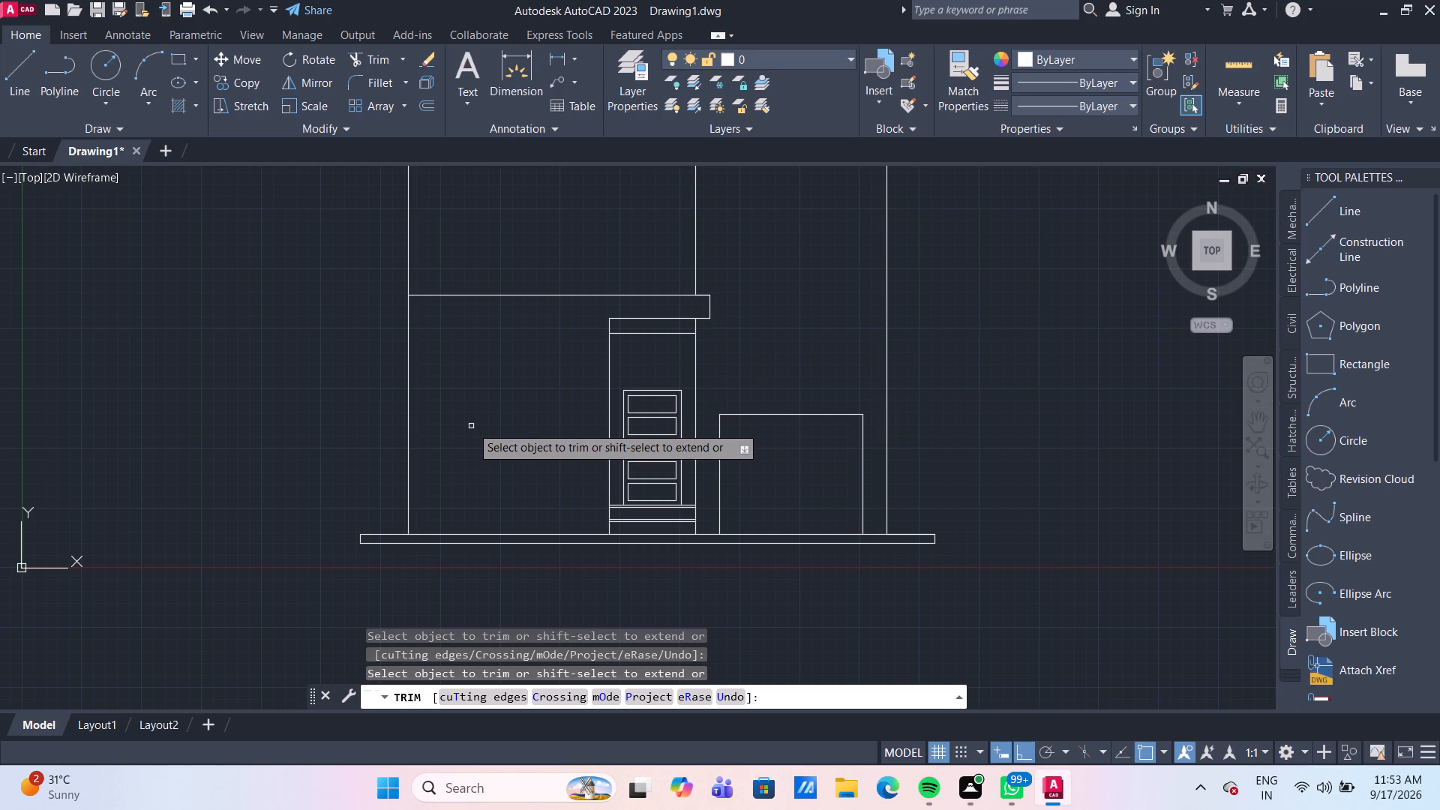
pyautogui.press('Escape')
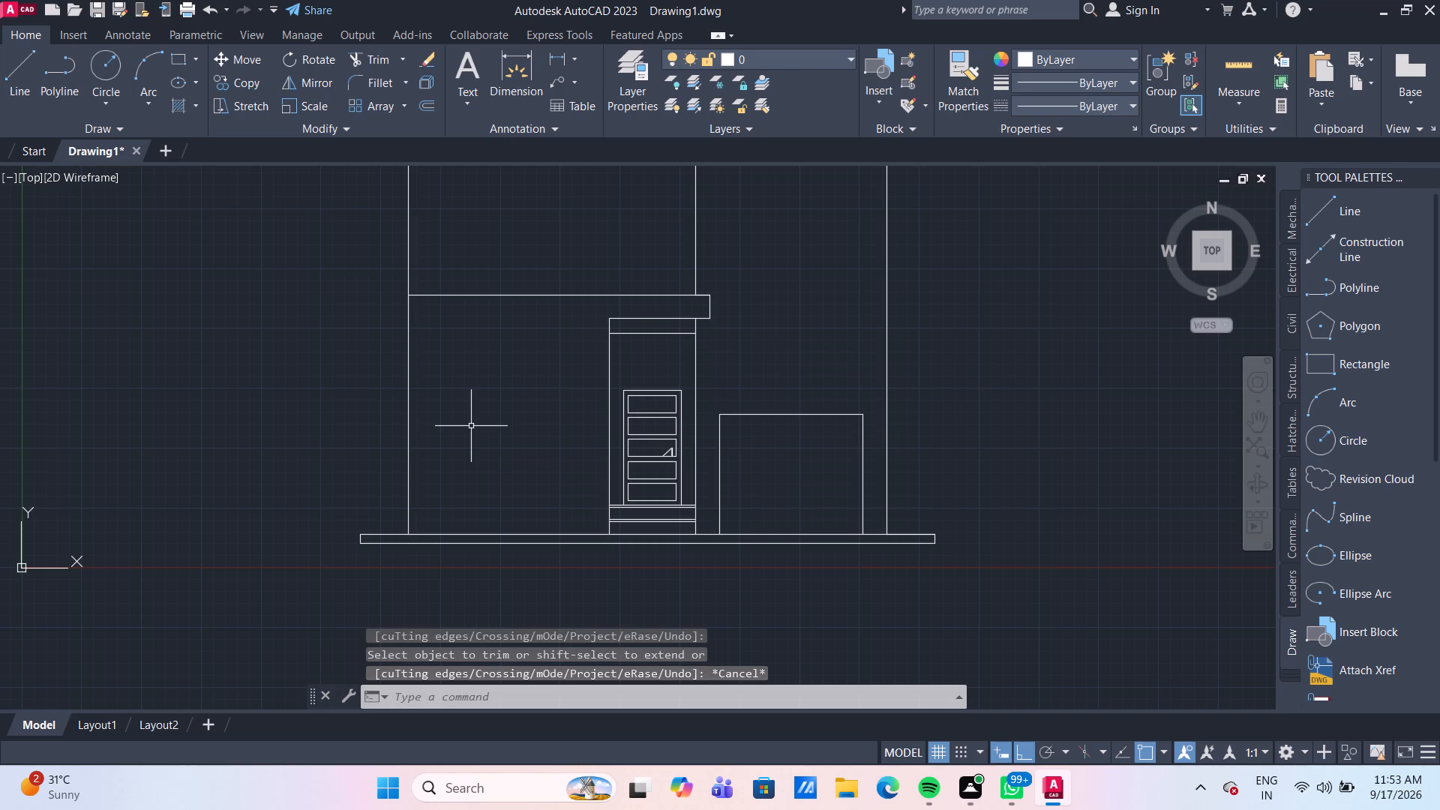
# Quick-measure the distances in the blank wall area between the outer wall and the door bay.
pyautogui.click(1251, 58)
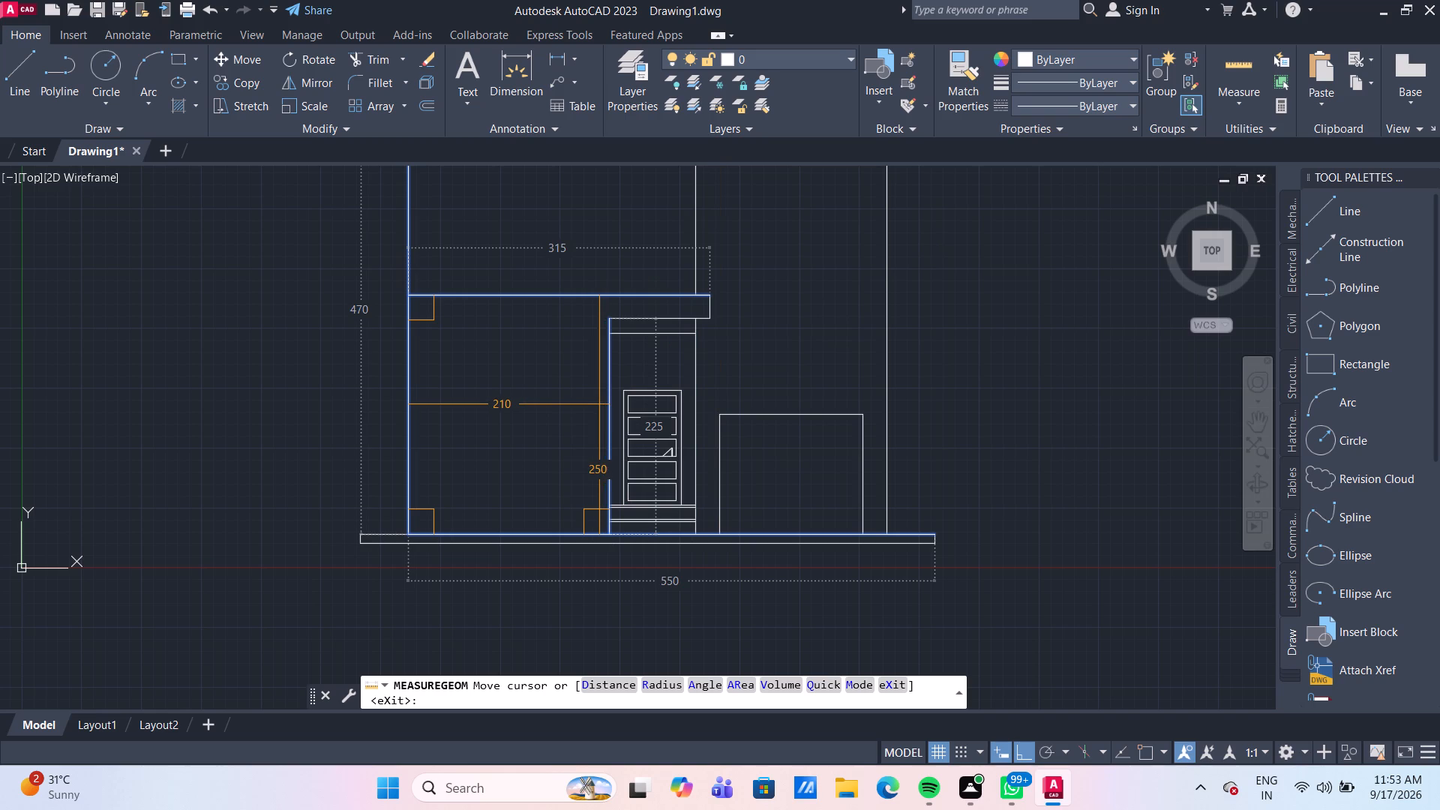
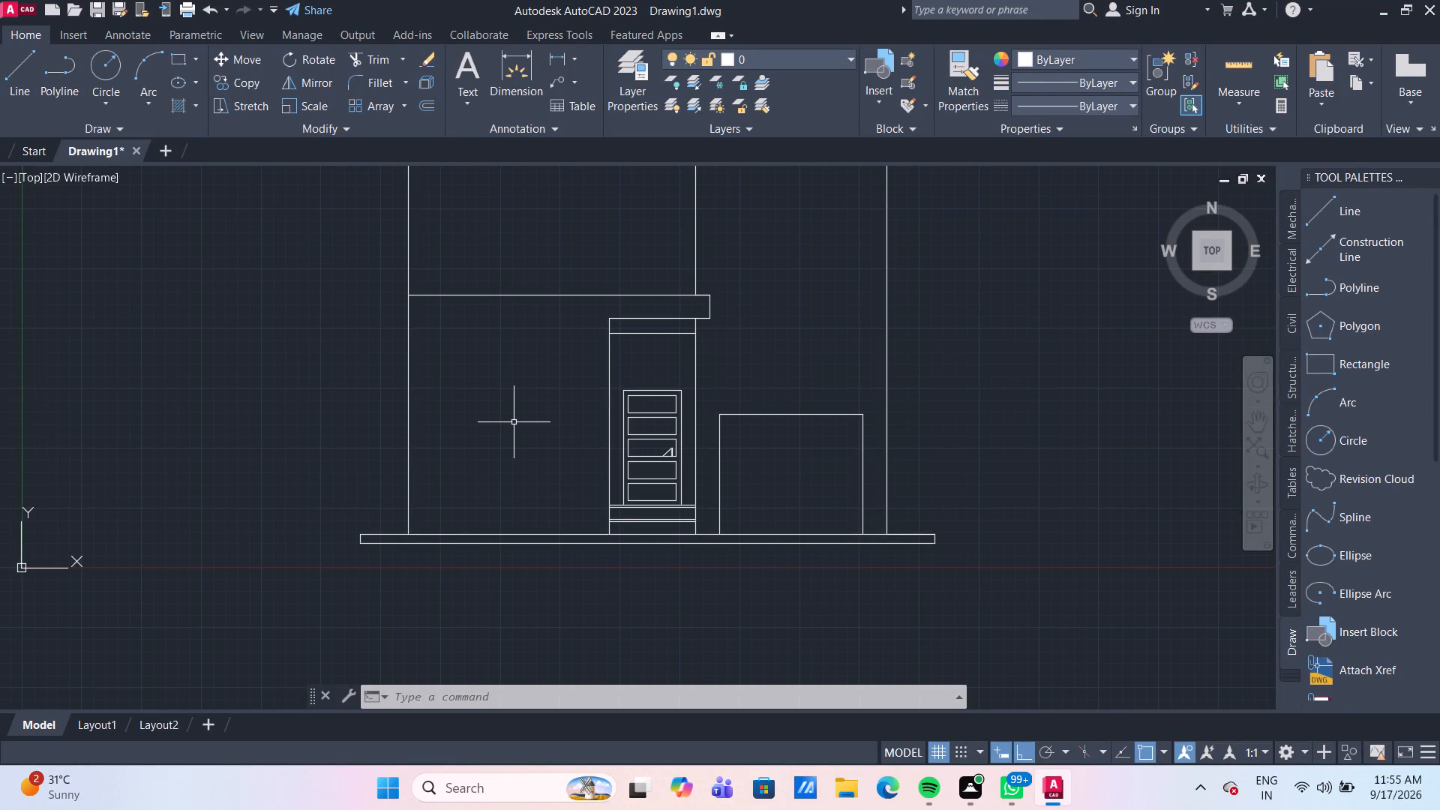
# Offset the outer wall line and the door bay's near side line 30 mm each into the blank wall area between them.
pyautogui.press('o')
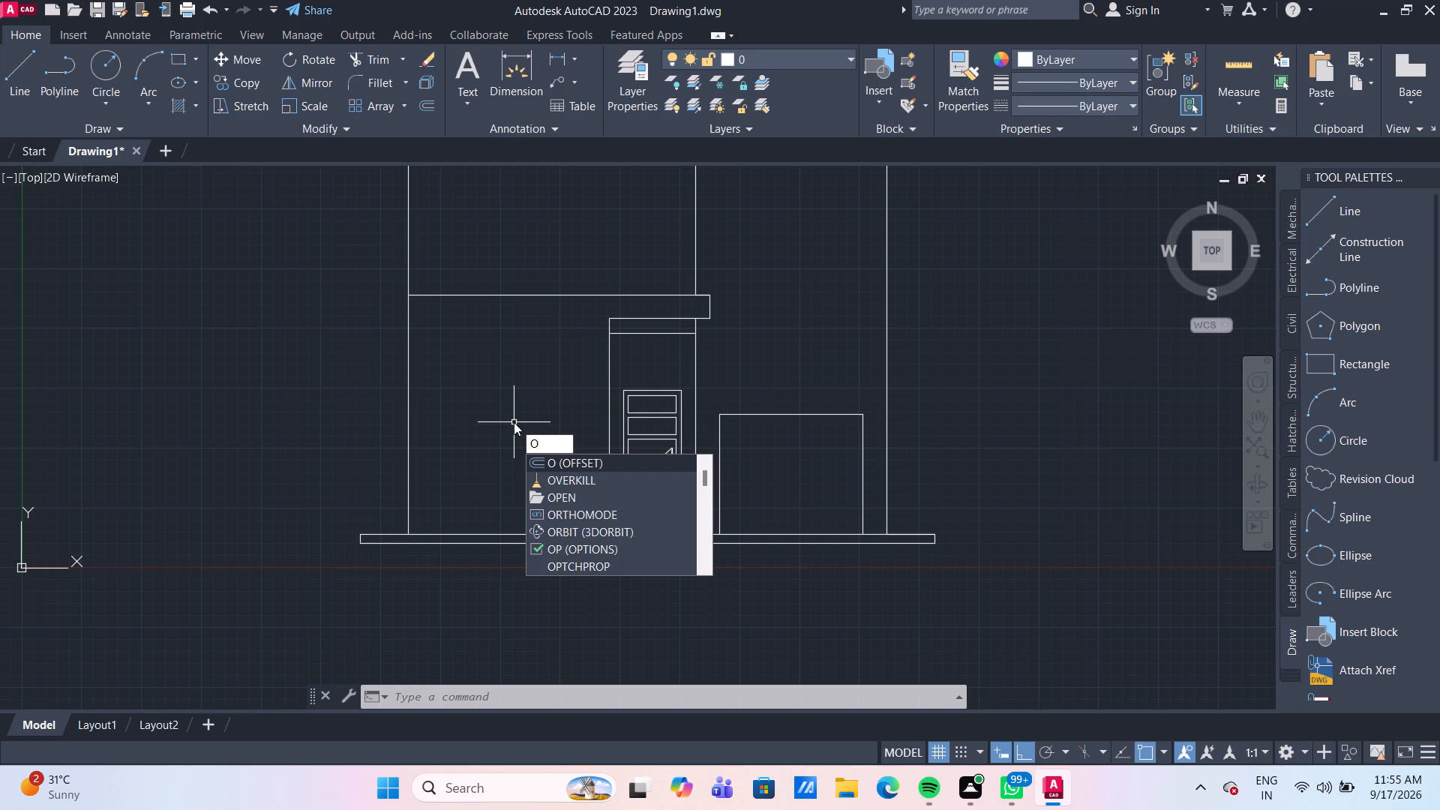
pyautogui.press('Return')
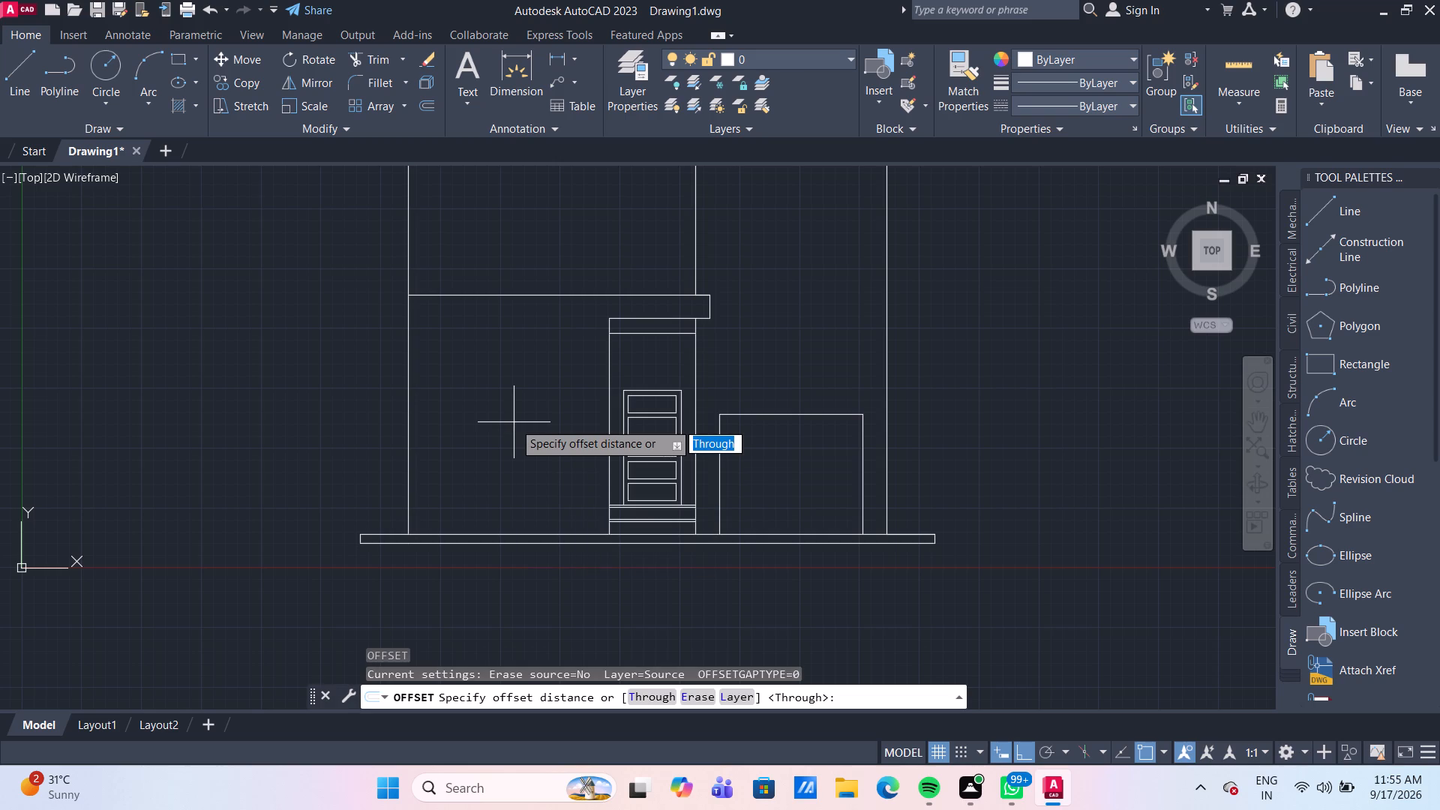
pyautogui.press('Return')
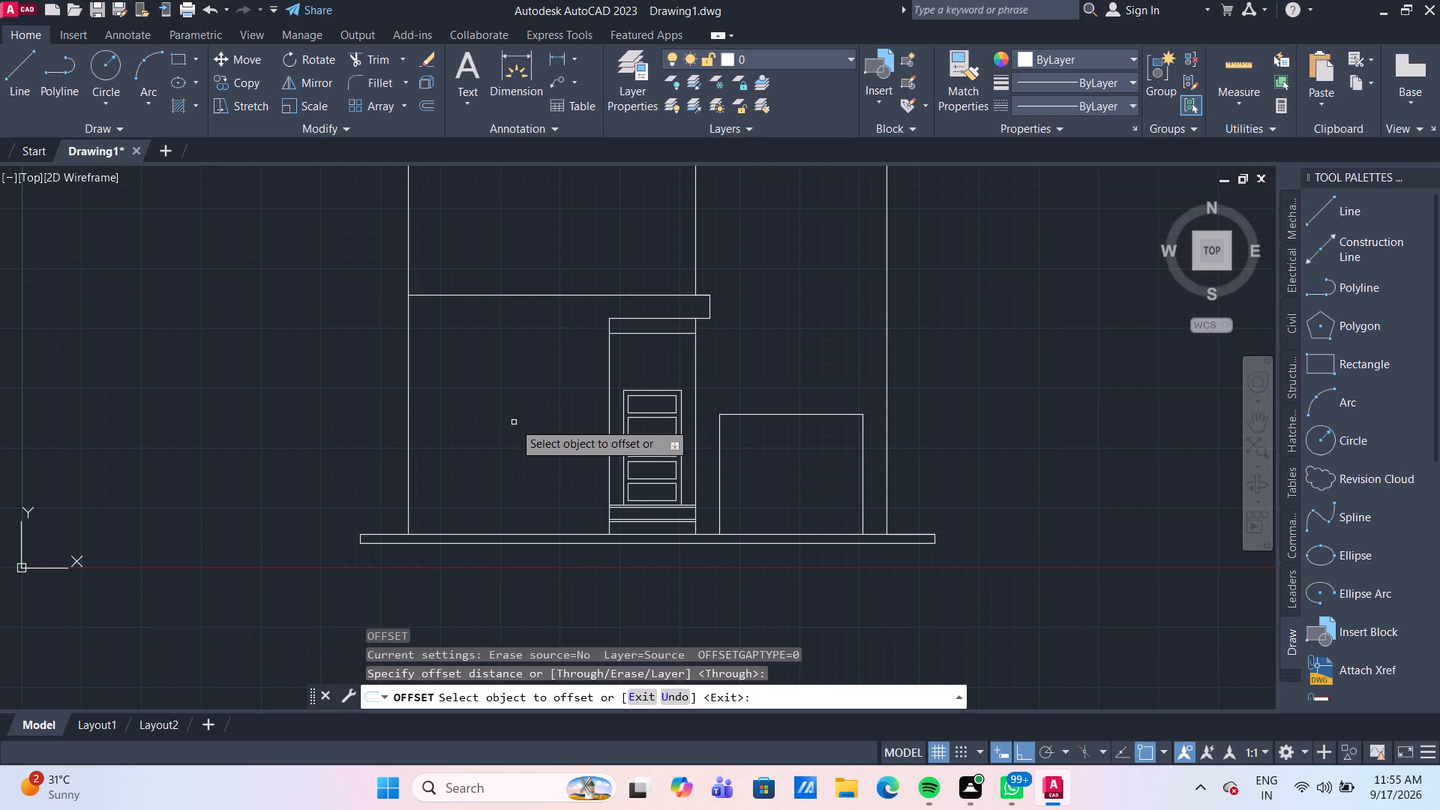
pyautogui.click(409, 421)
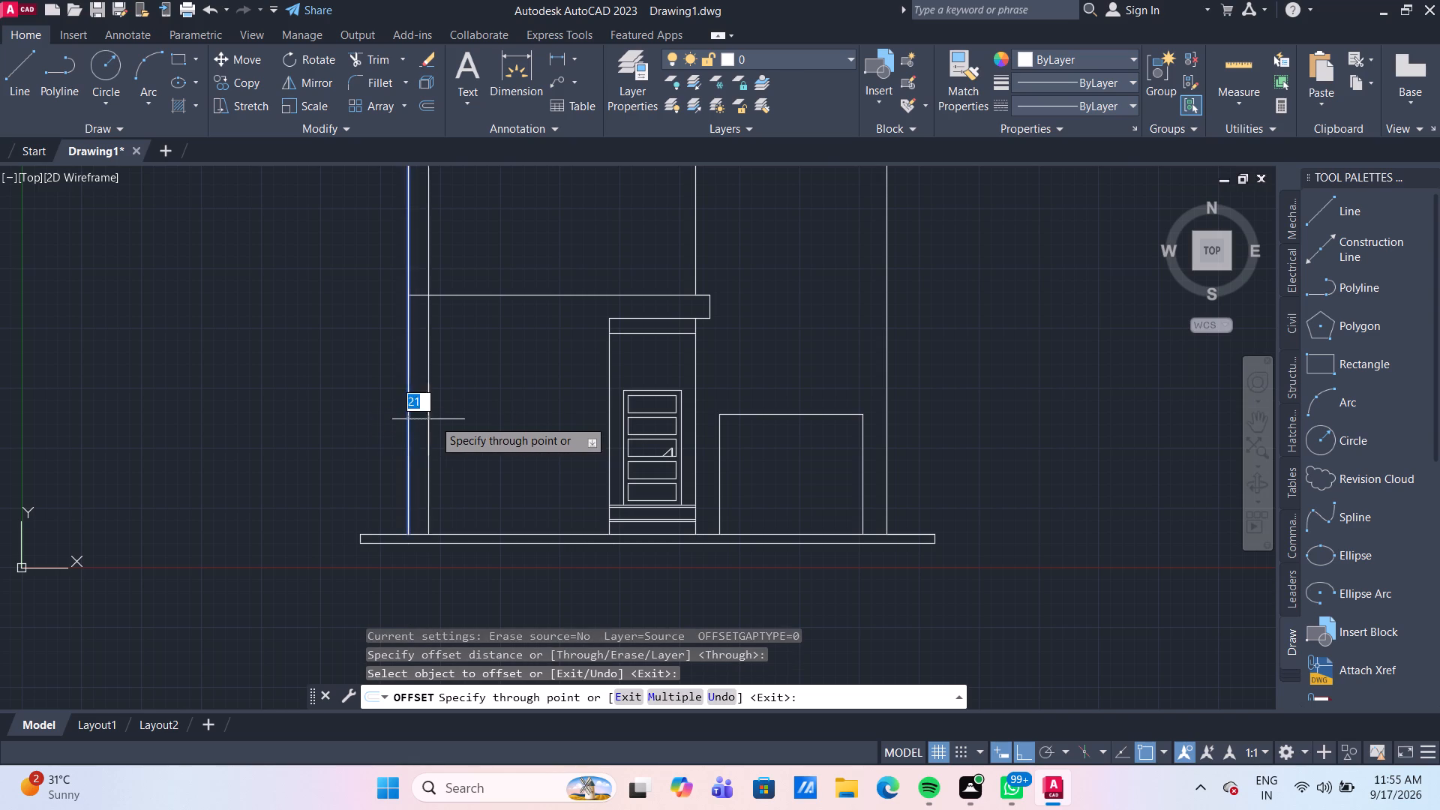
pyautogui.scroll(-1, 475, 420)
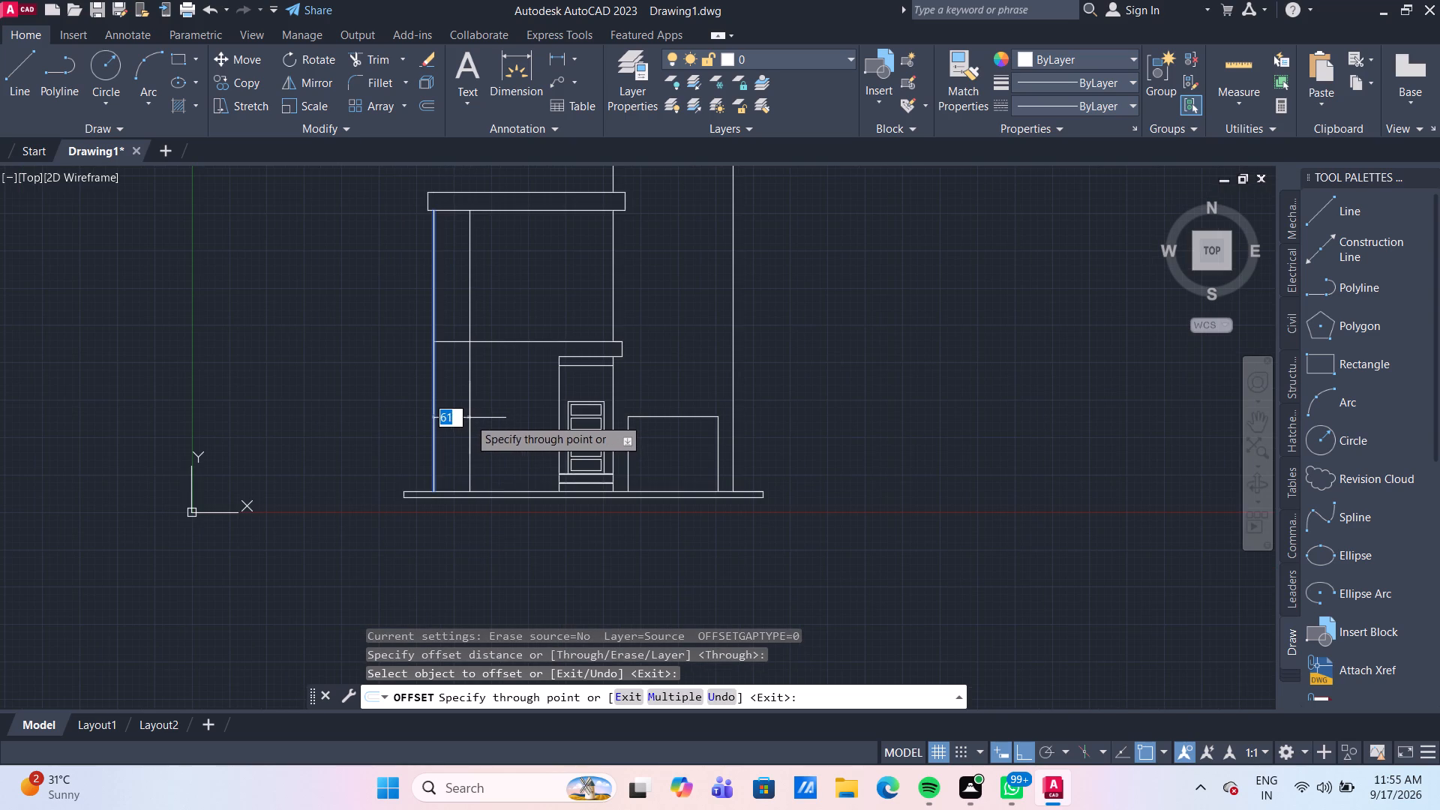
pyautogui.scroll(-1, 461, 418)
pyautogui.write('30')
pyautogui.press('Return')
pyautogui.scroll(2, 461, 418)
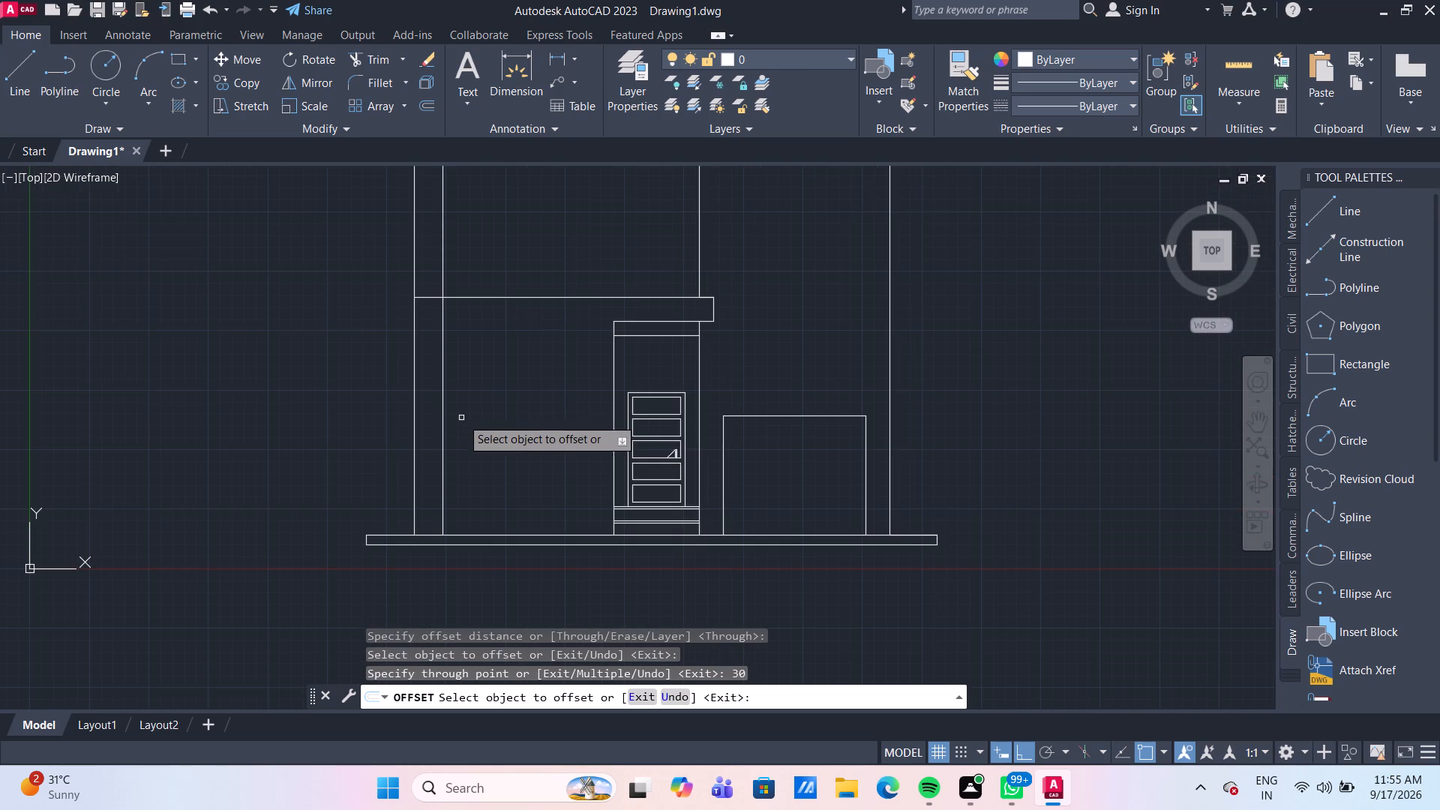
pyautogui.moveTo(613, 408); pyautogui.dragTo(604, 409)
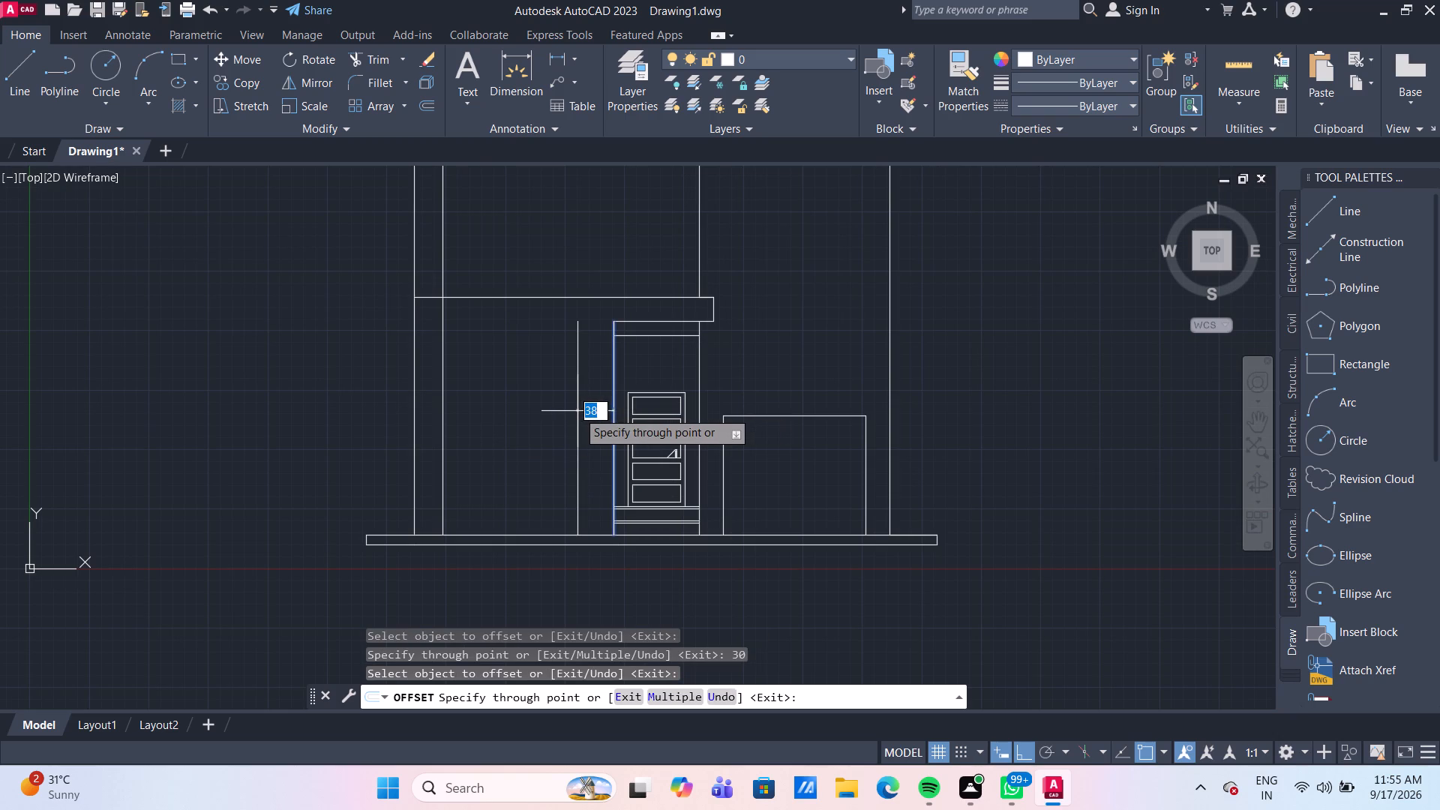
pyautogui.write('30')
pyautogui.press('Return')
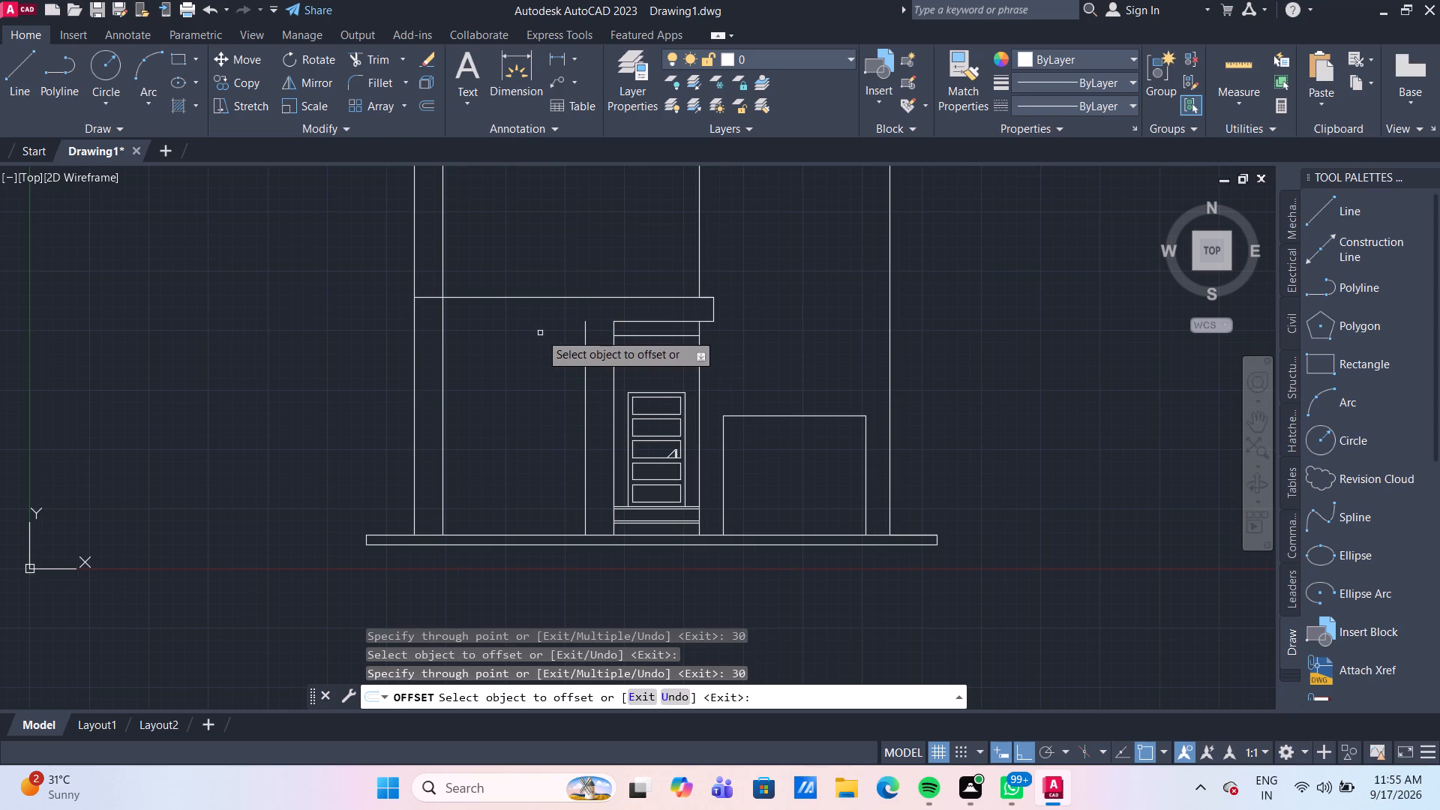
# Offset the top line of the band above the door 60 mm downward and the base's top line 60 mm upward.
pyautogui.click(522, 298)
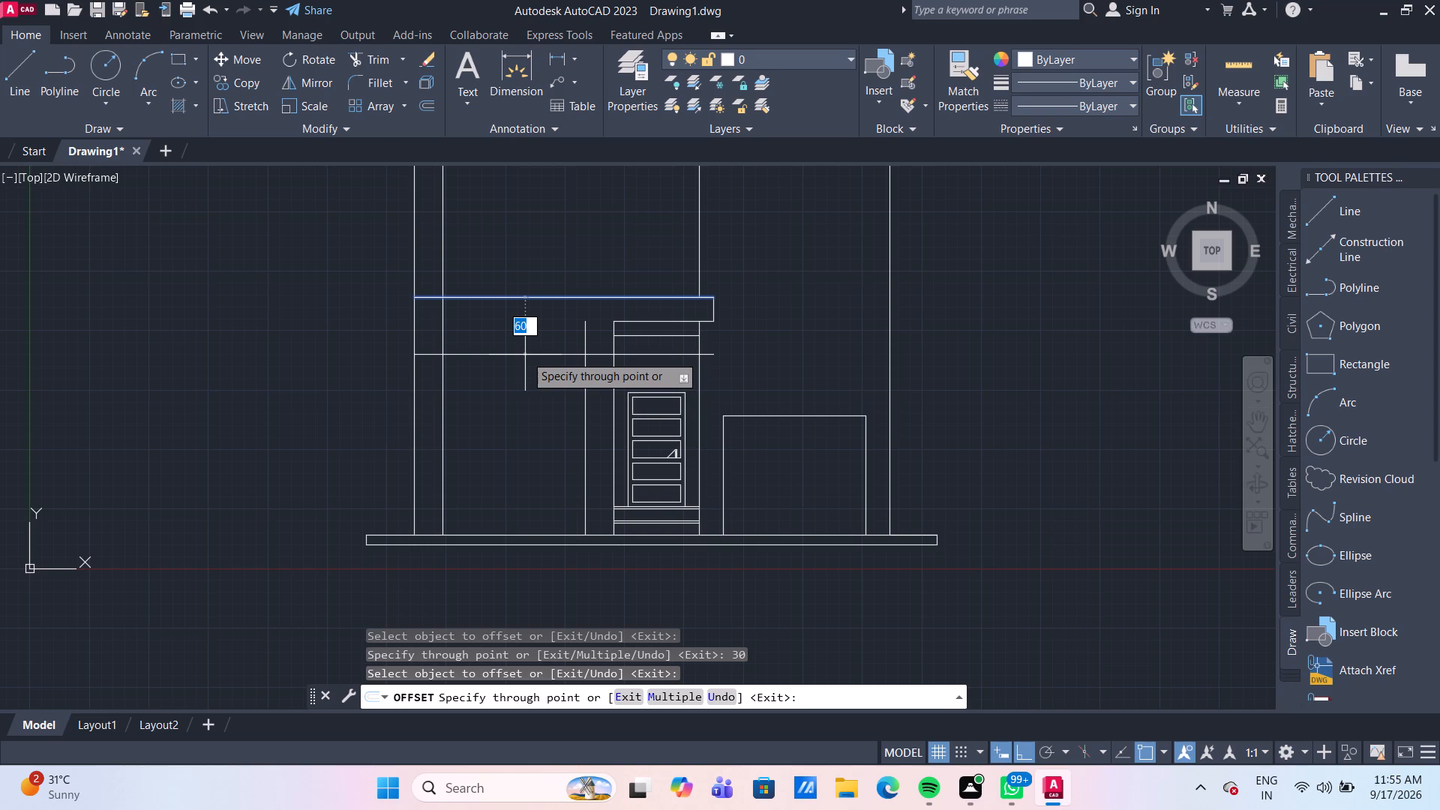
pyautogui.write('60')
pyautogui.press('Return')
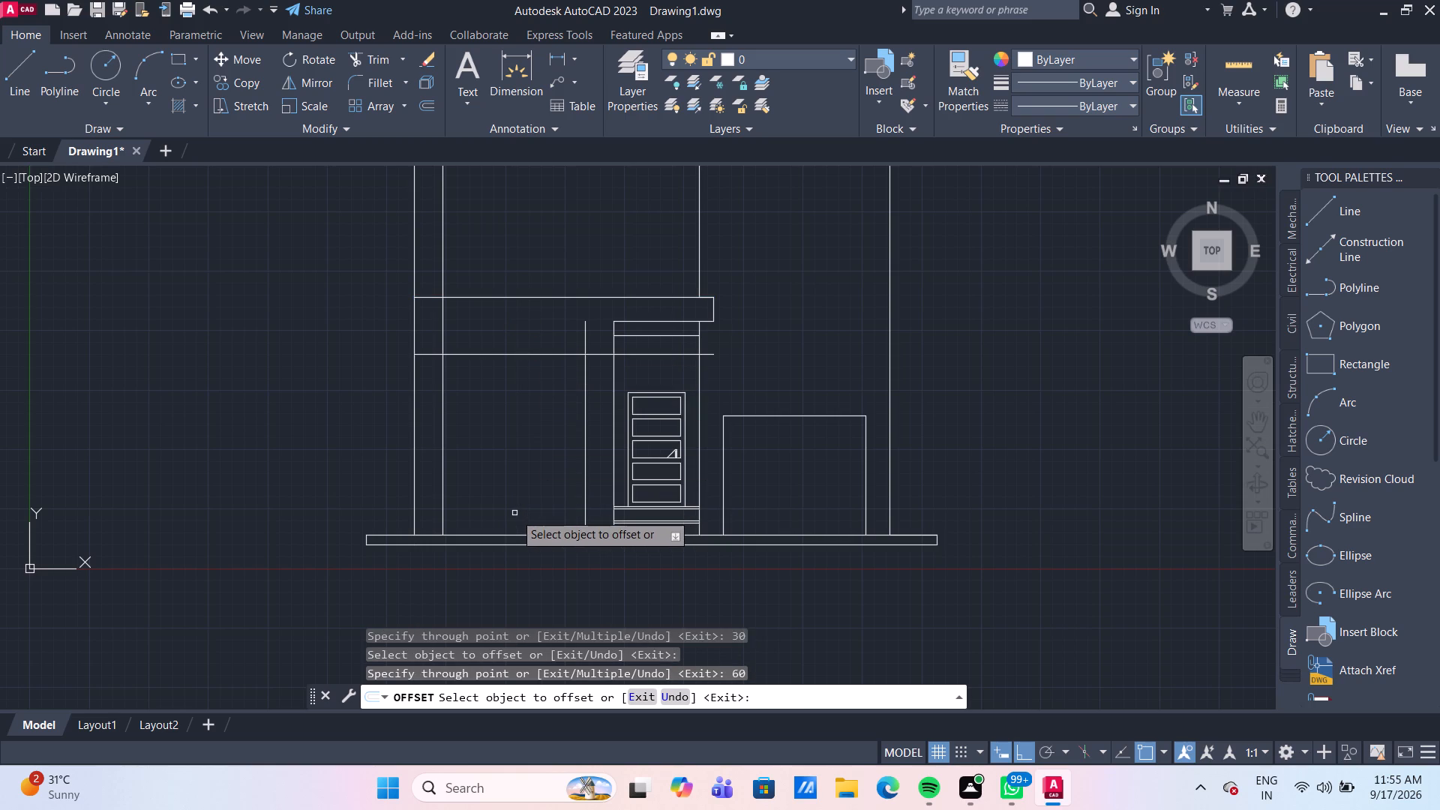
pyautogui.click(510, 536)
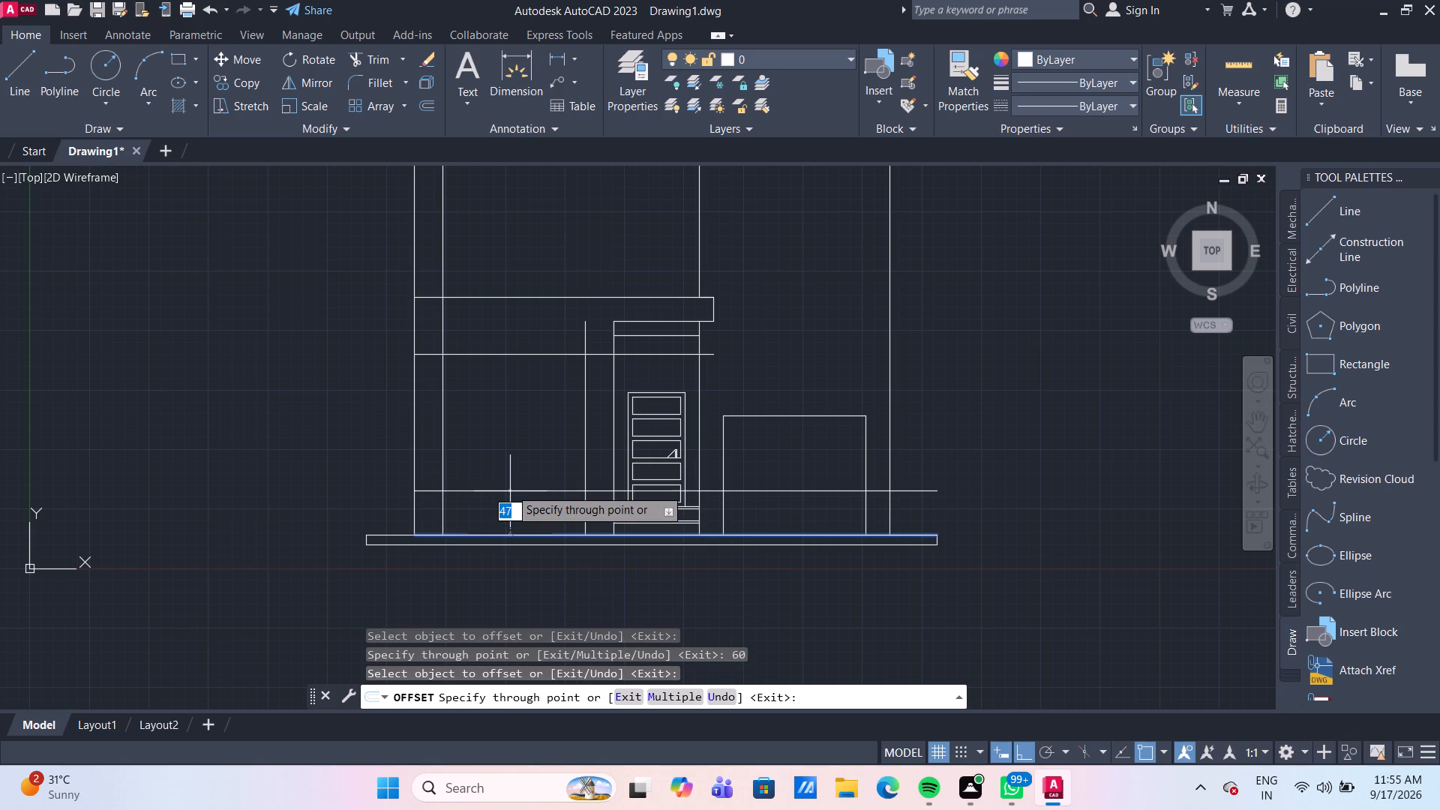
pyautogui.write('60')
pyautogui.press('Return')
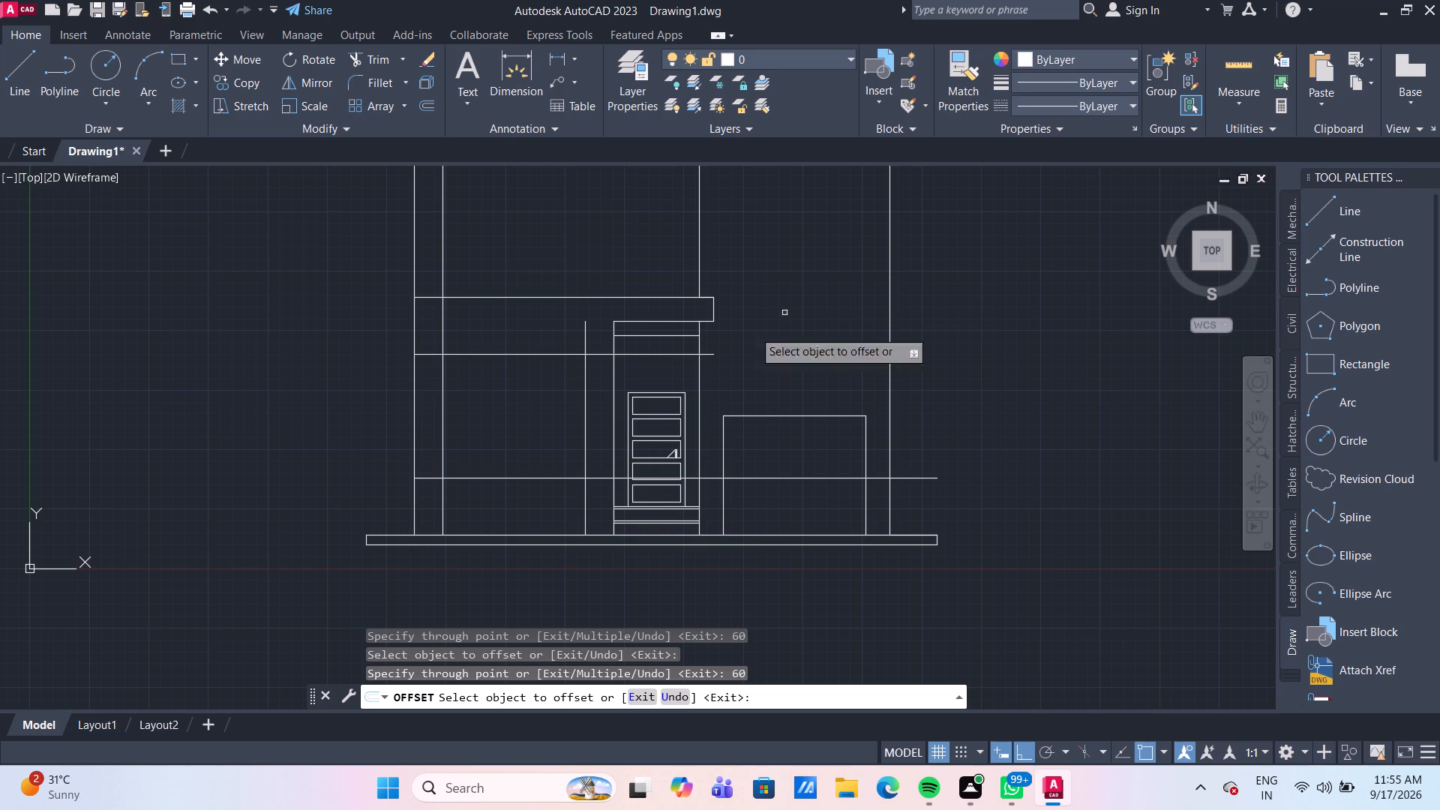
# Offset the two new horizontal guide lines a further 10 mm toward each other across the blank wall area.
pyautogui.click(518, 478)
pyautogui.write('10')
pyautogui.press('Return')
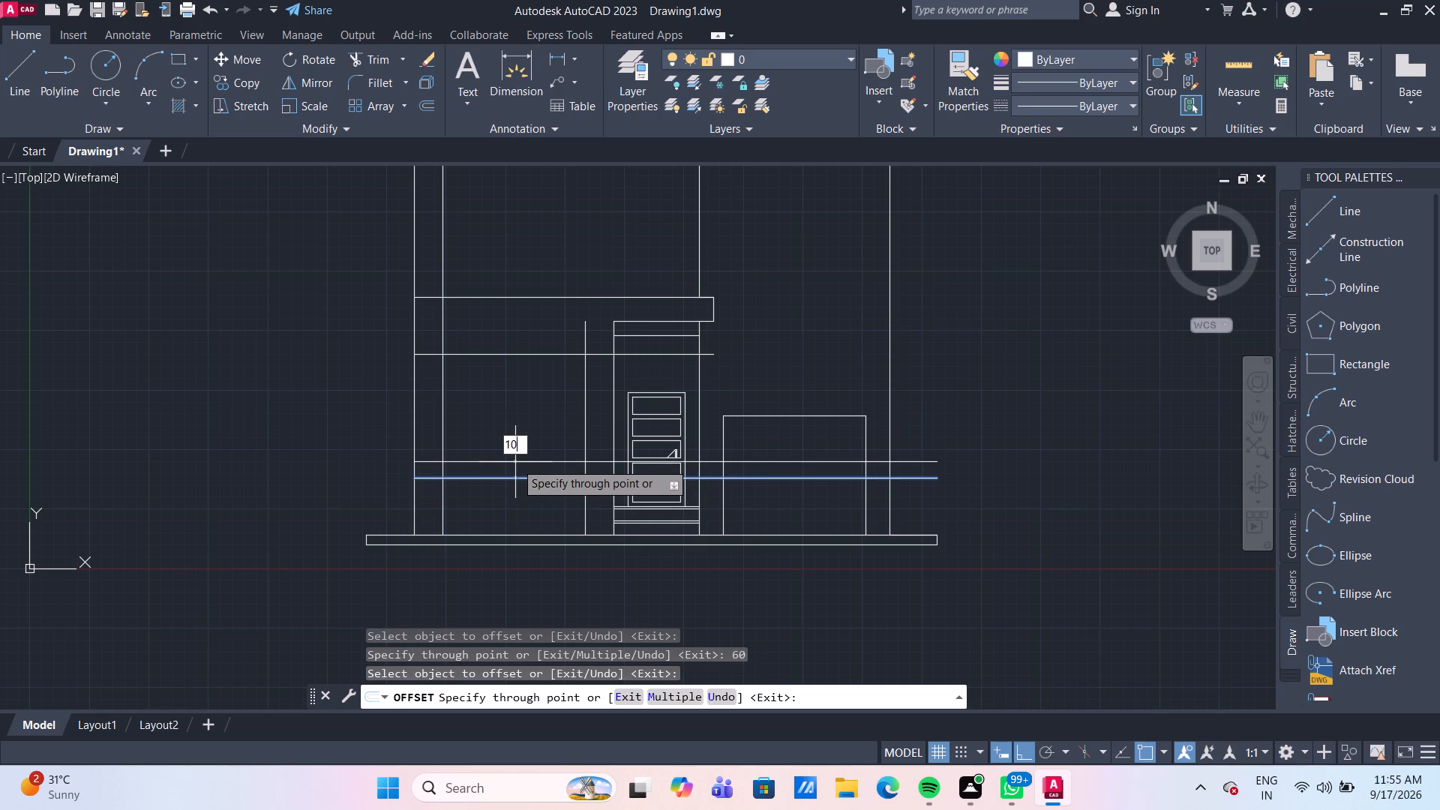
pyautogui.click(506, 354)
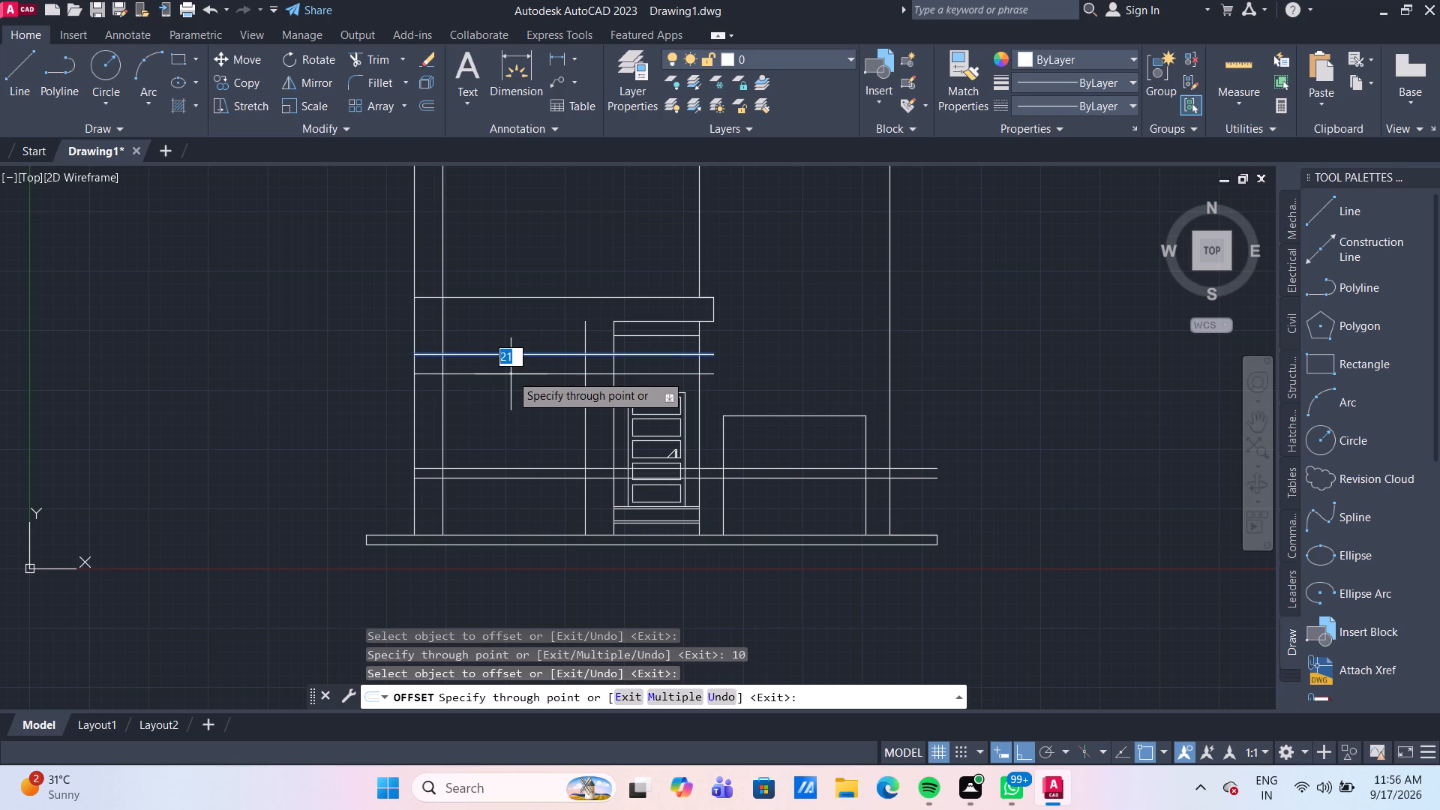
pyautogui.write('10')
pyautogui.press('Return')
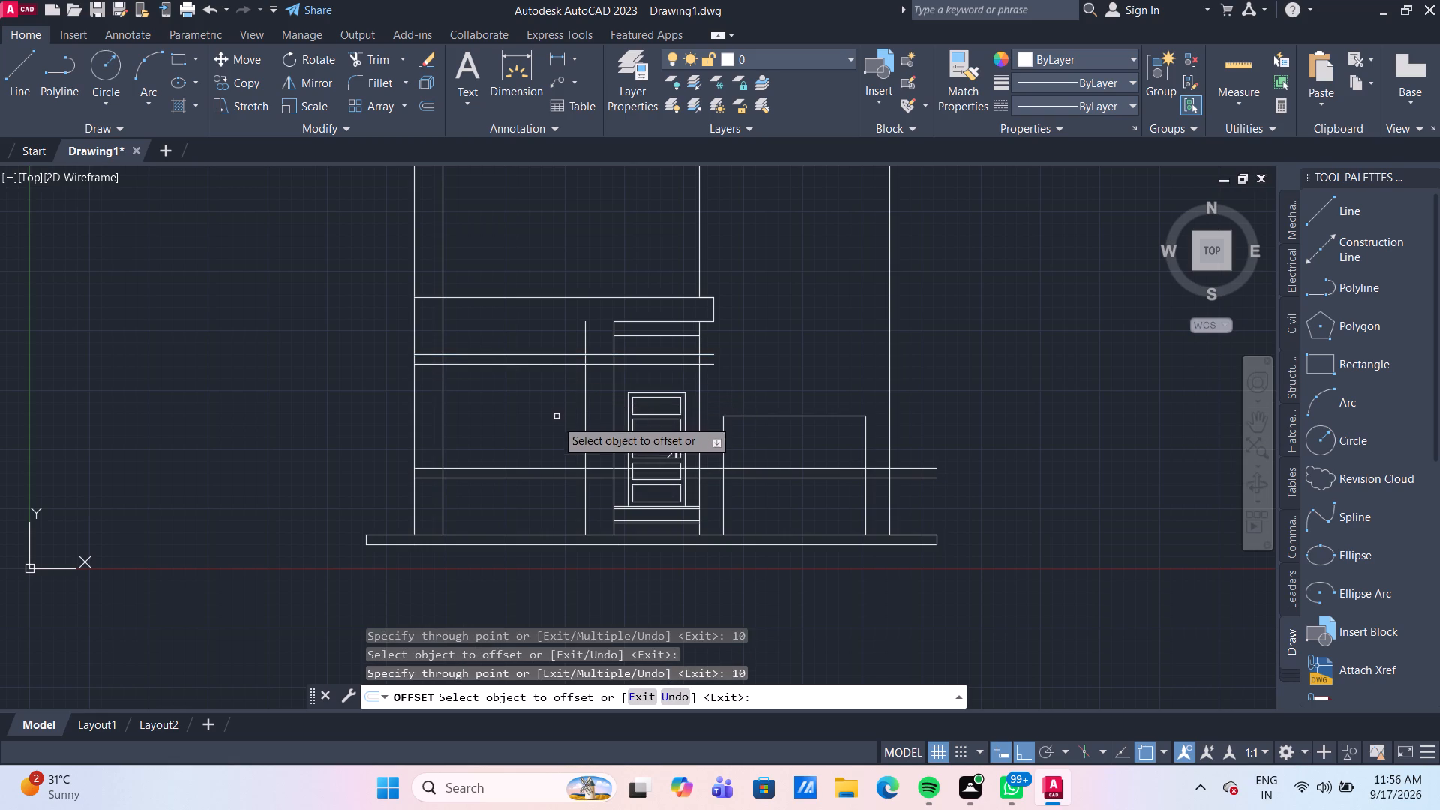
pyautogui.press('Escape')
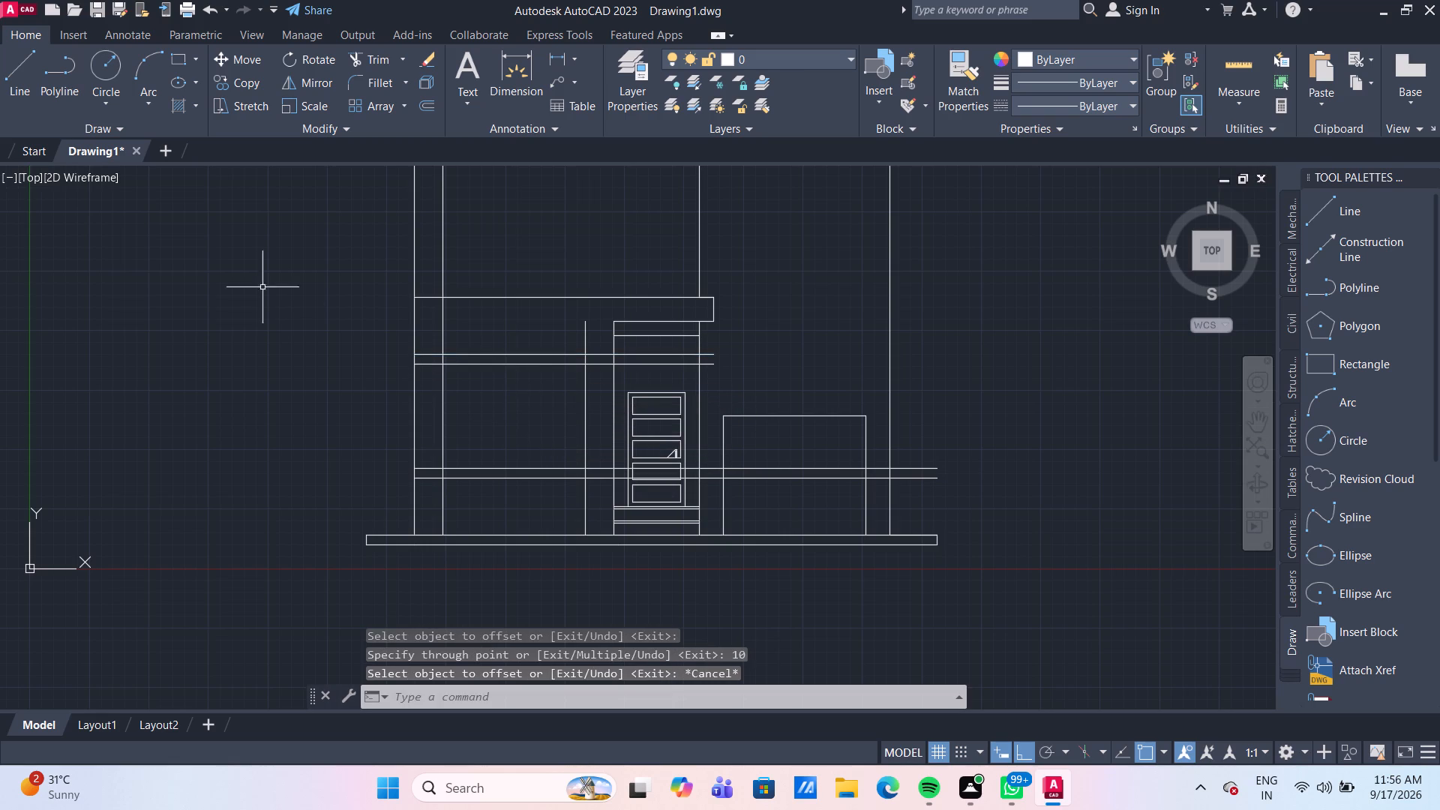
# Quick-measure the width and height of the opening enclosed by the guide lines beside the door bay.
pyautogui.click(1251, 67)
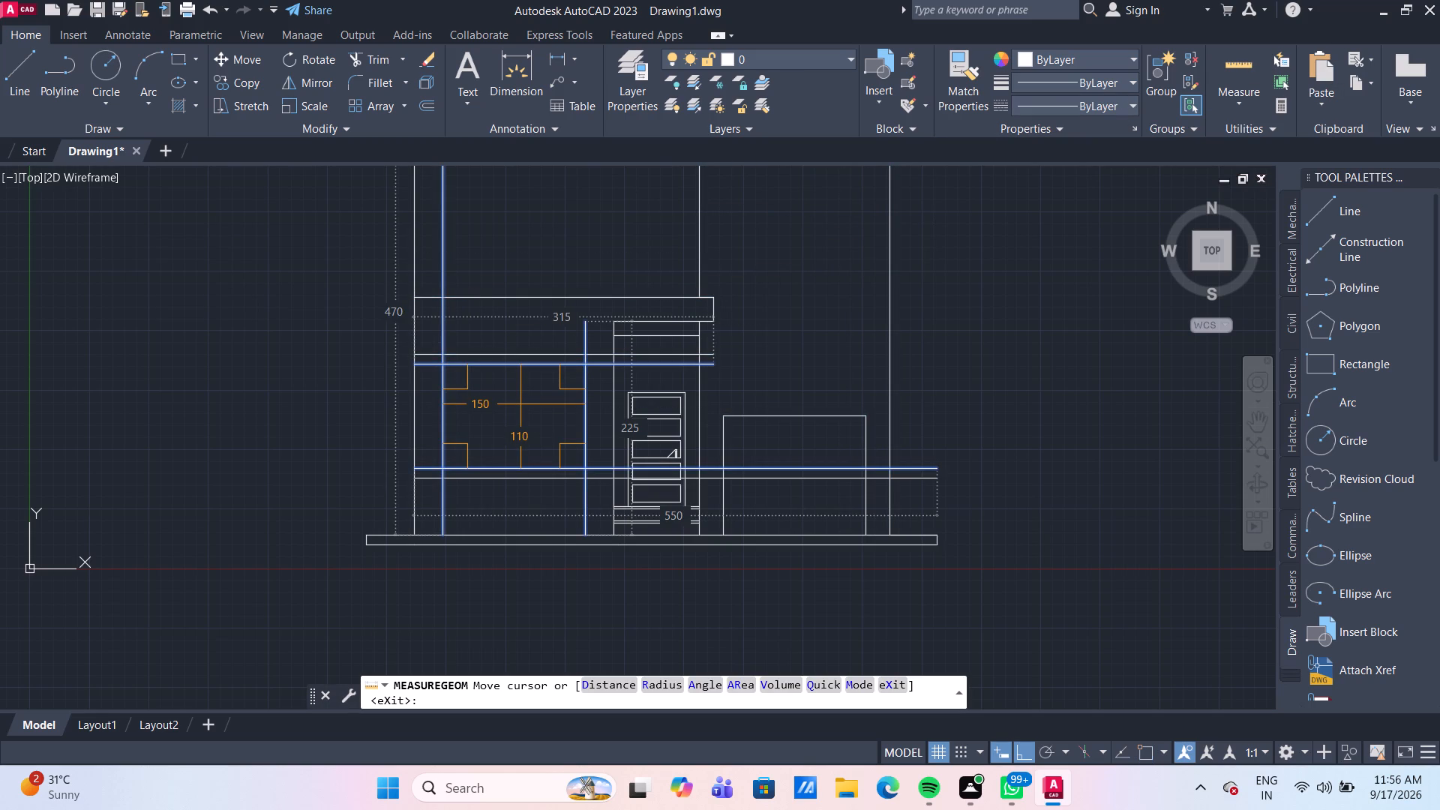
# Draw a 150 by 110 mm window rectangle in the empty space to the right of the elevation.
pyautogui.moveTo(967, 283); pyautogui.dragTo(483, 327, button='middle')
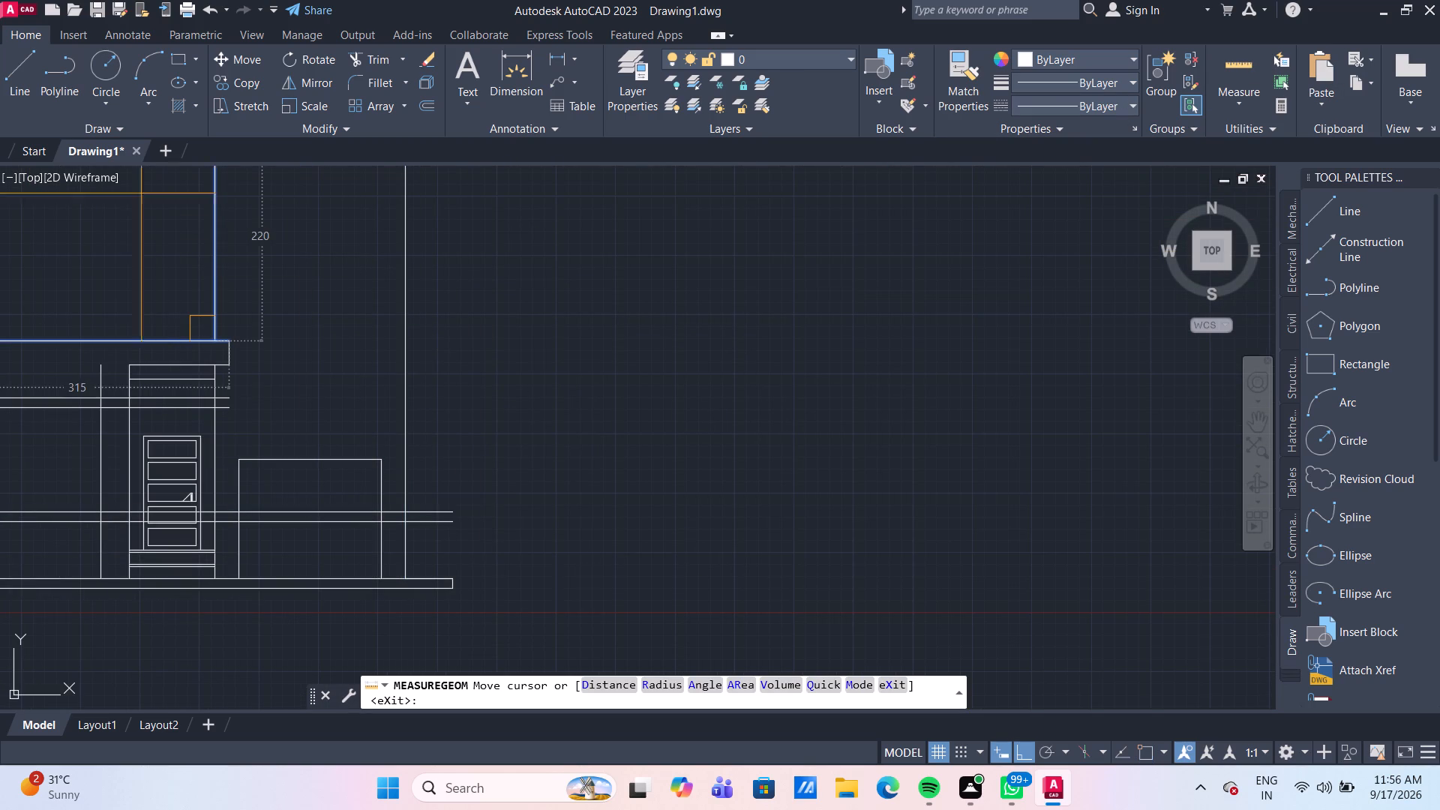
pyautogui.click(180, 53)
pyautogui.scroll(-1, 591, 289)
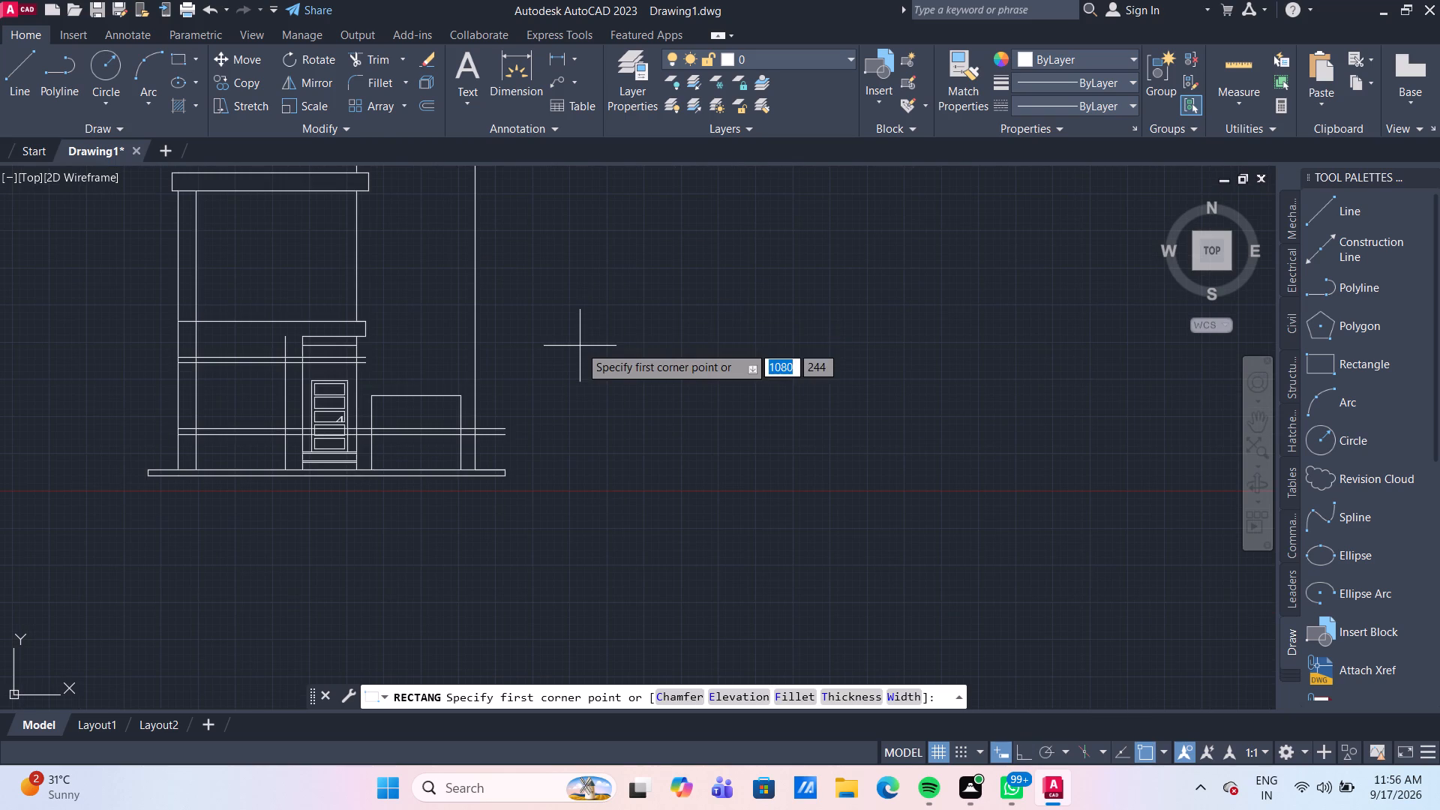
pyautogui.click(610, 305)
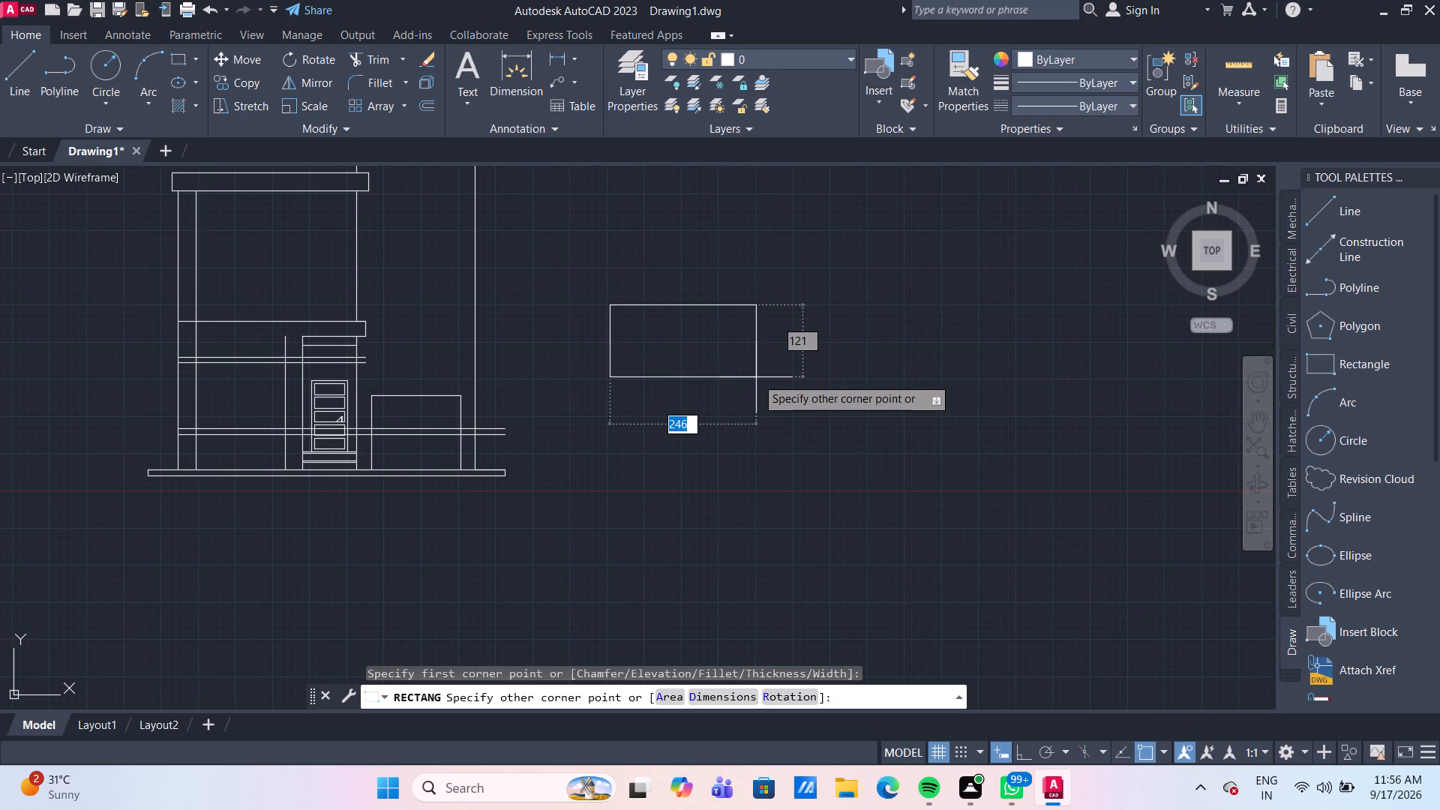
pyautogui.write('150')
pyautogui.press('Tab')
pyautogui.write('110')
pyautogui.press('Return')
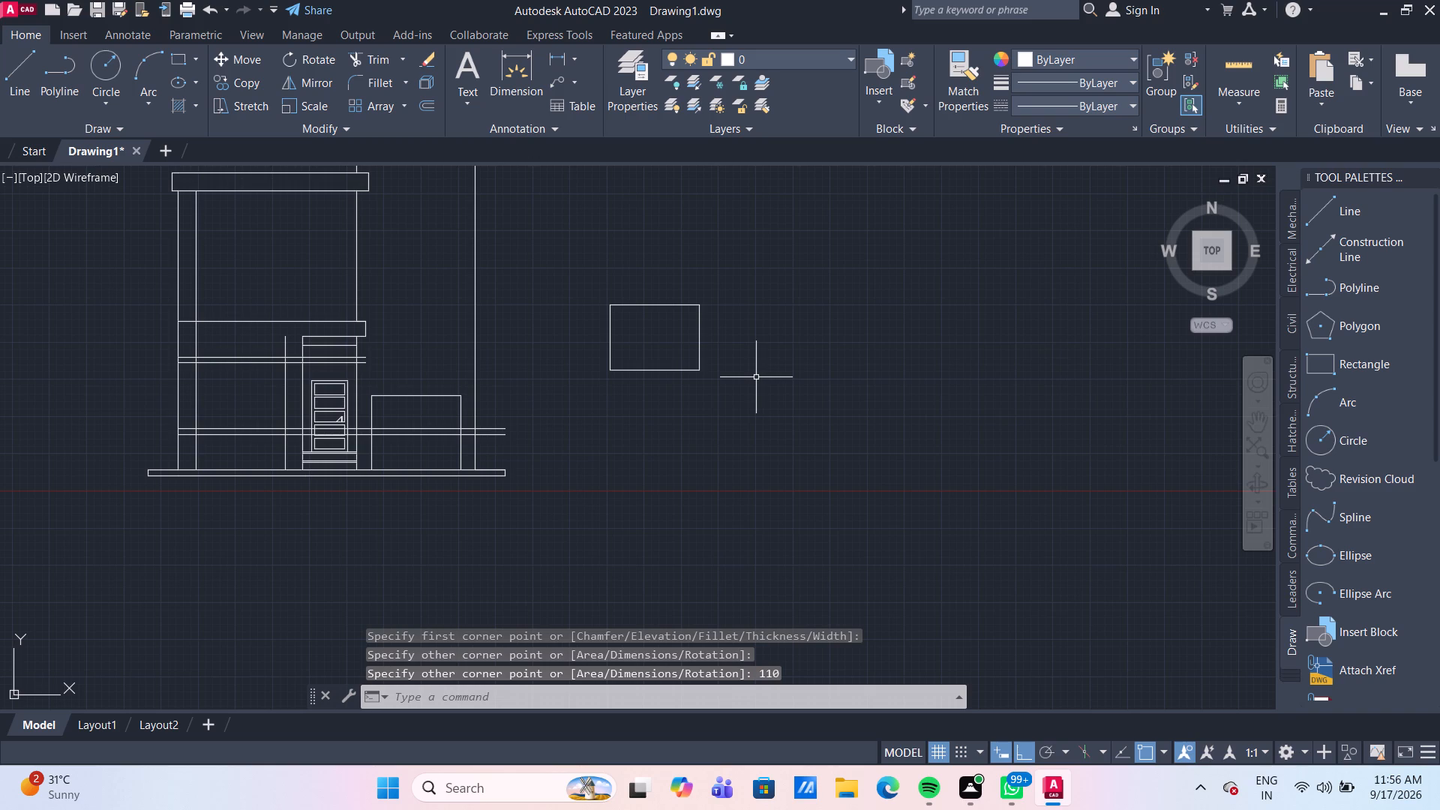
# Offset the window rectangle 5 mm inward to form its frame.
pyautogui.scroll(2, 729, 328)
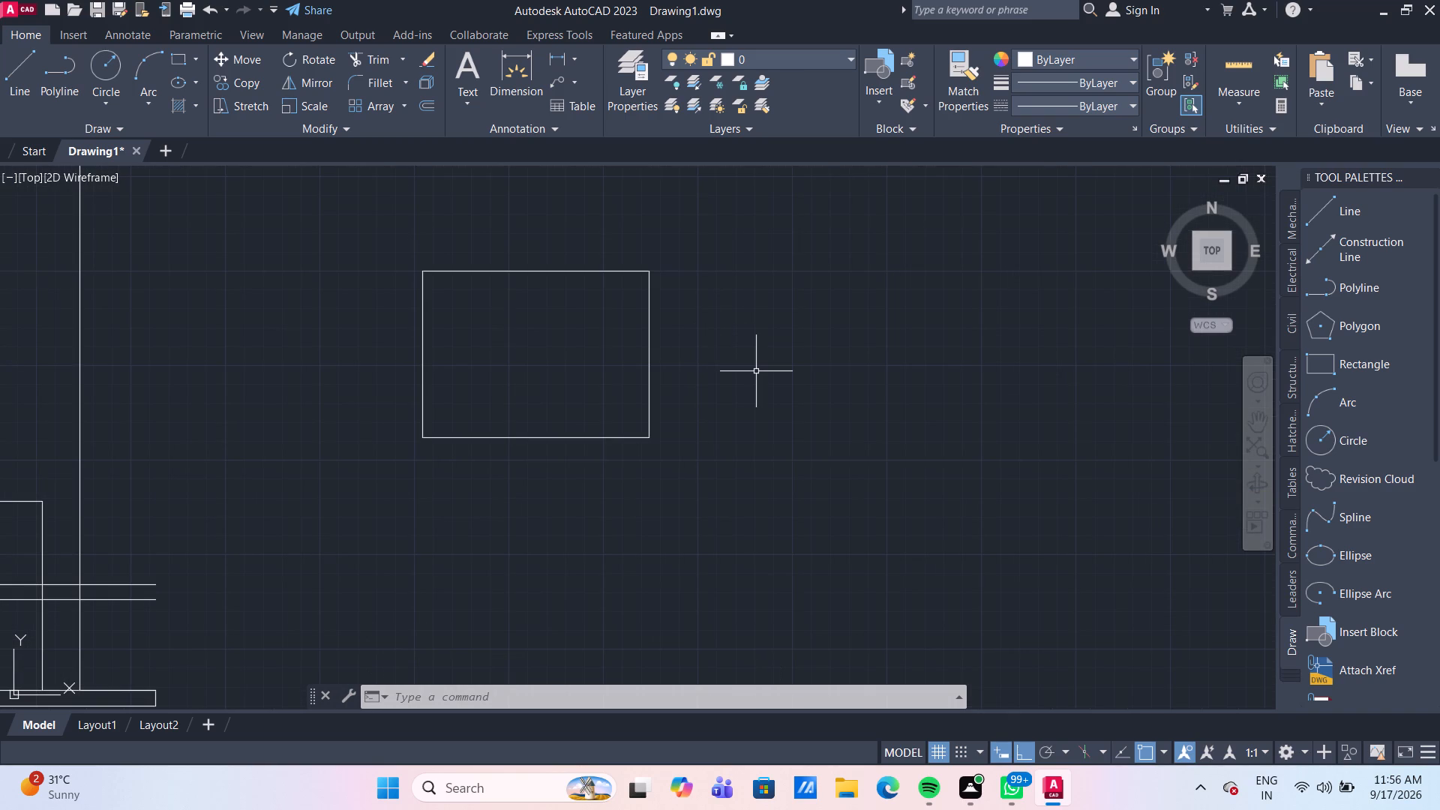
pyautogui.press('o')
pyautogui.press('Return')
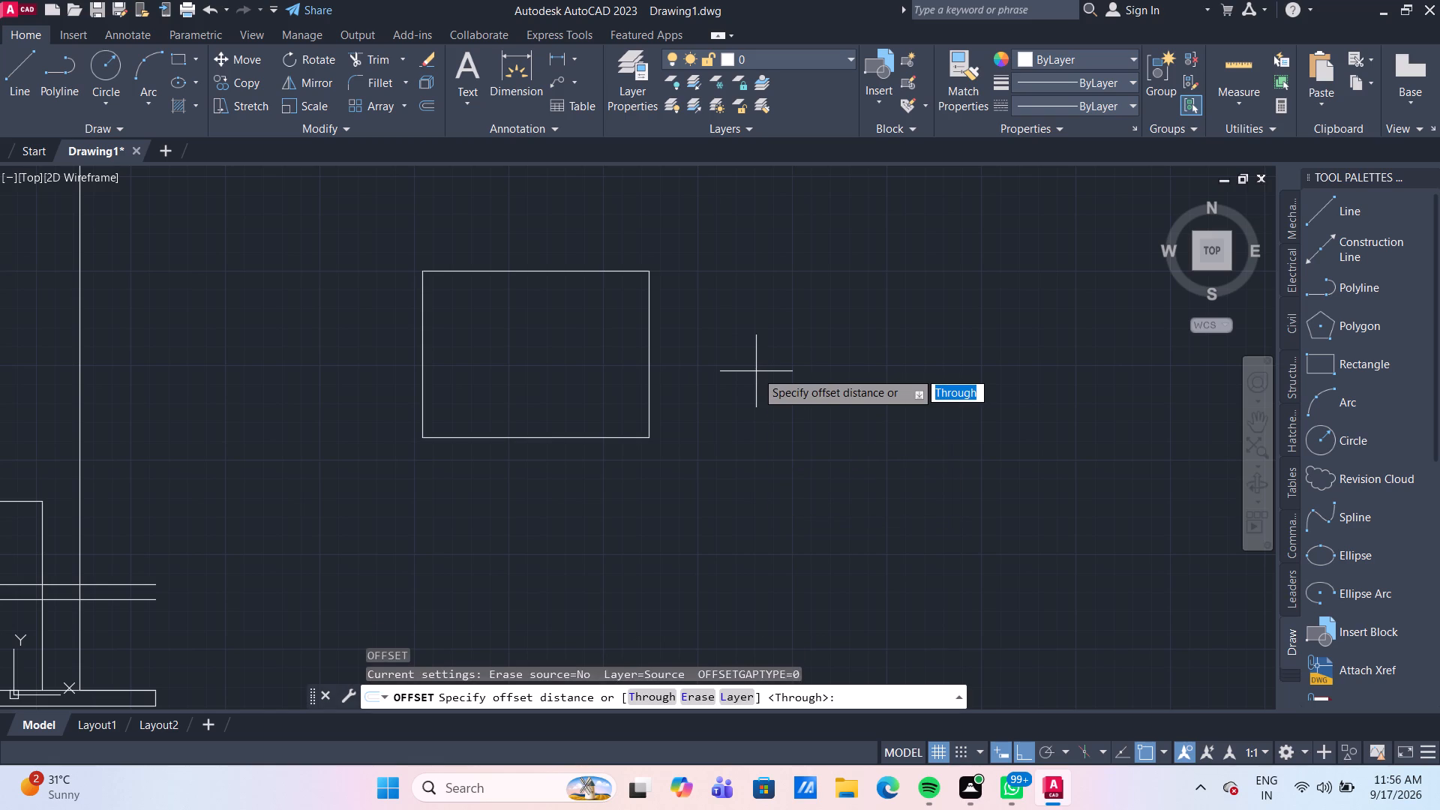
pyautogui.press('Return')
pyautogui.moveTo(514, 271); pyautogui.dragTo(520, 285)
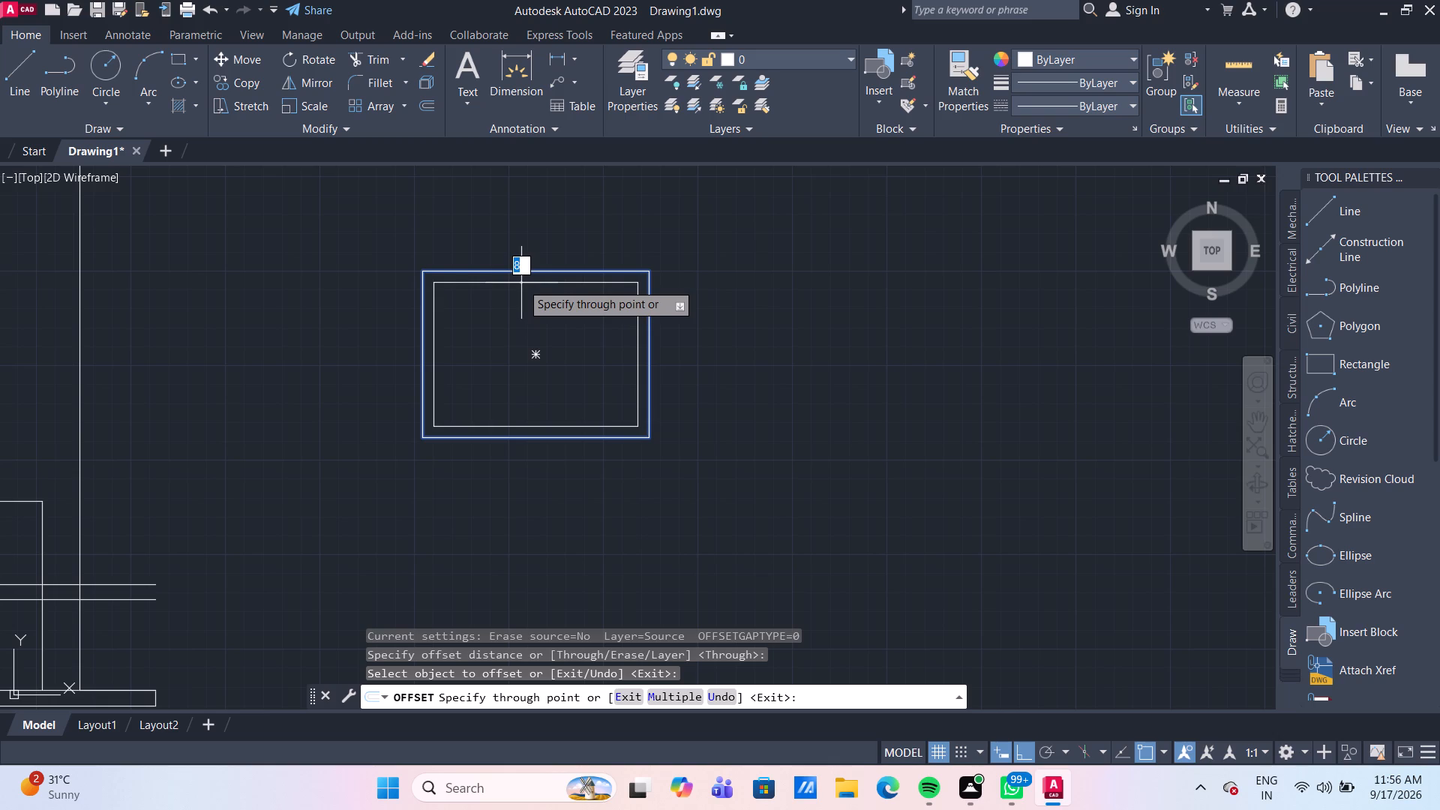
pyautogui.press('5')
pyautogui.press('Return')
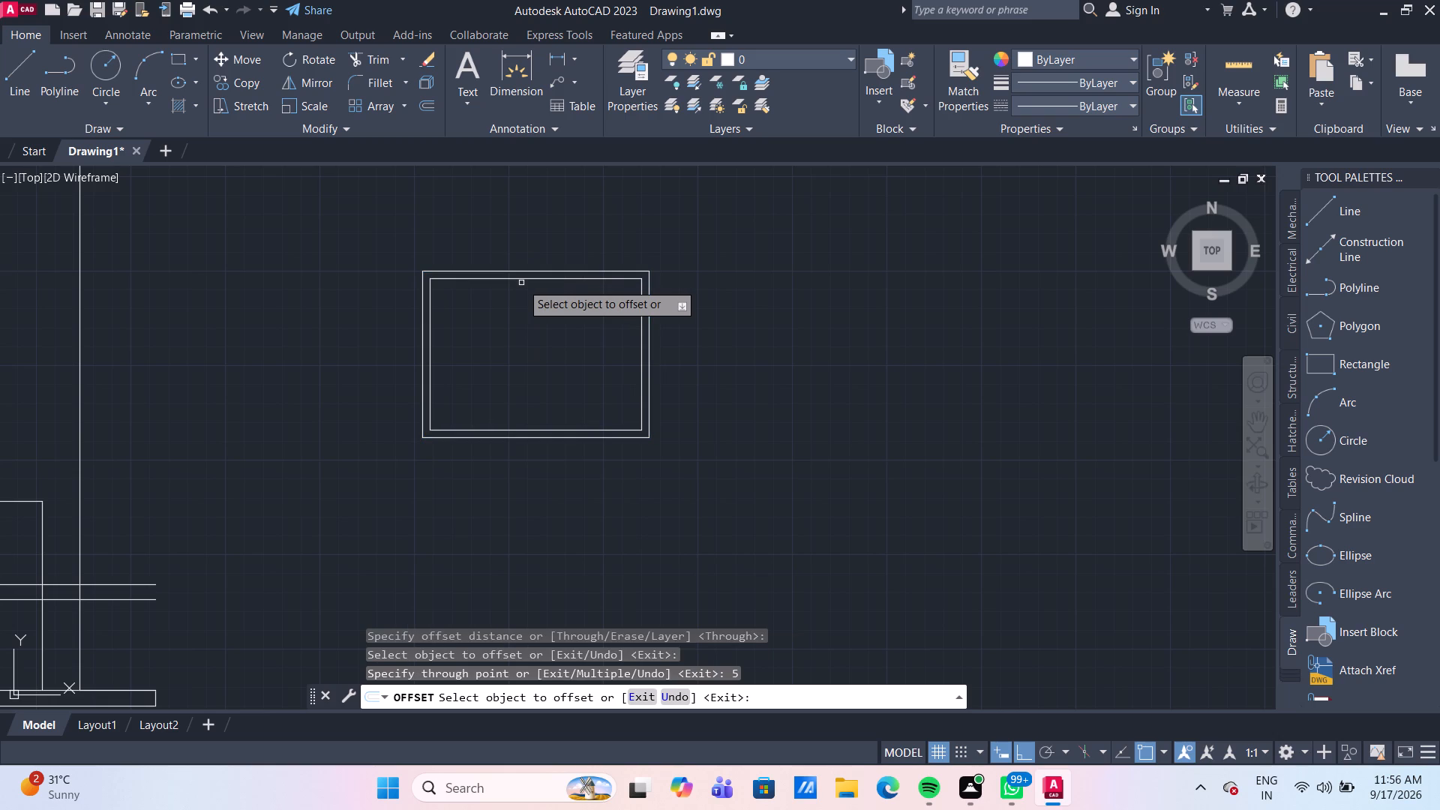
# Draw a vertical centre line in the window between the midpoints of the inner rectangle's top and bottom edges.
pyautogui.click(31, 62)
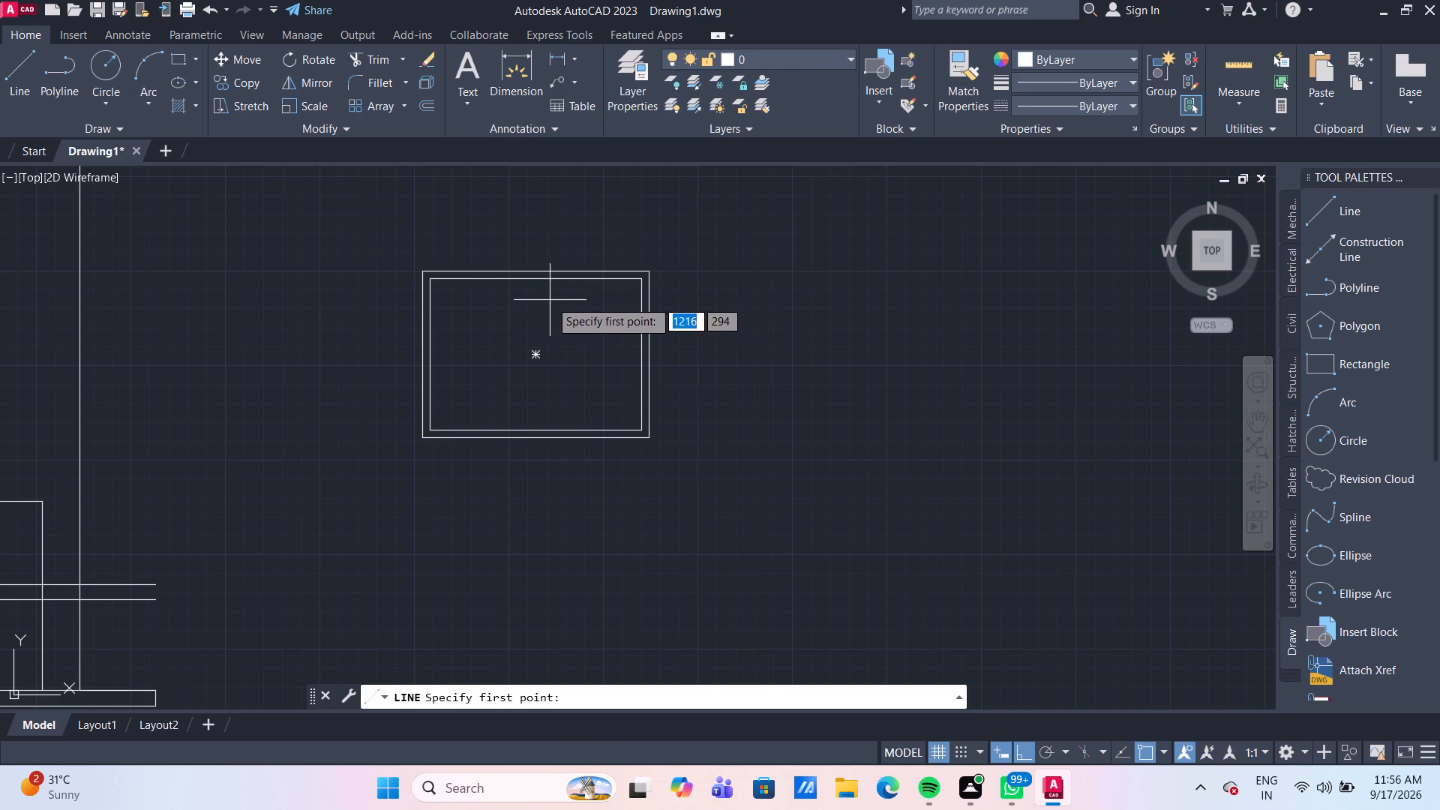
pyautogui.moveTo(536, 277); pyautogui.dragTo(544, 314)
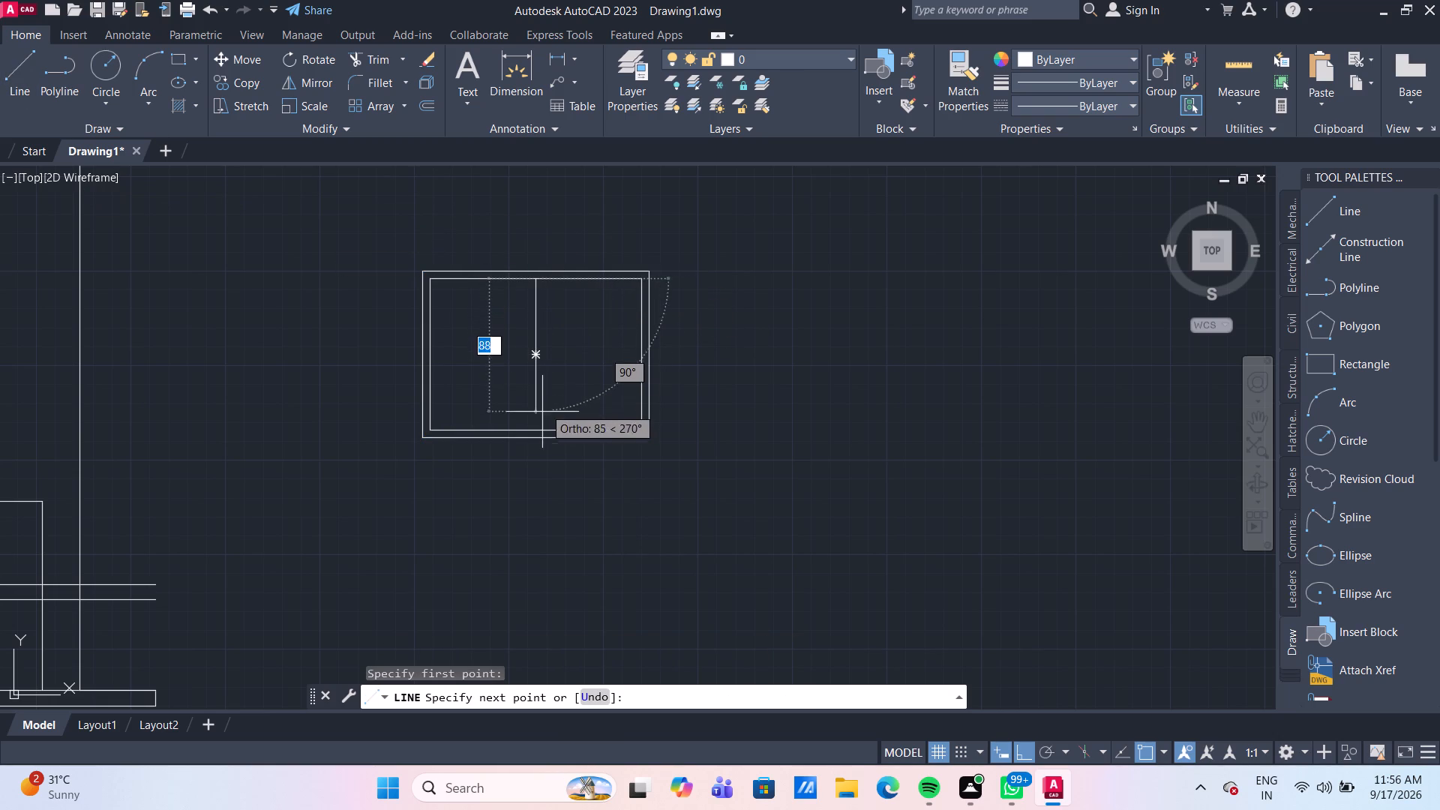
pyautogui.click(541, 426)
pyautogui.press('Return')
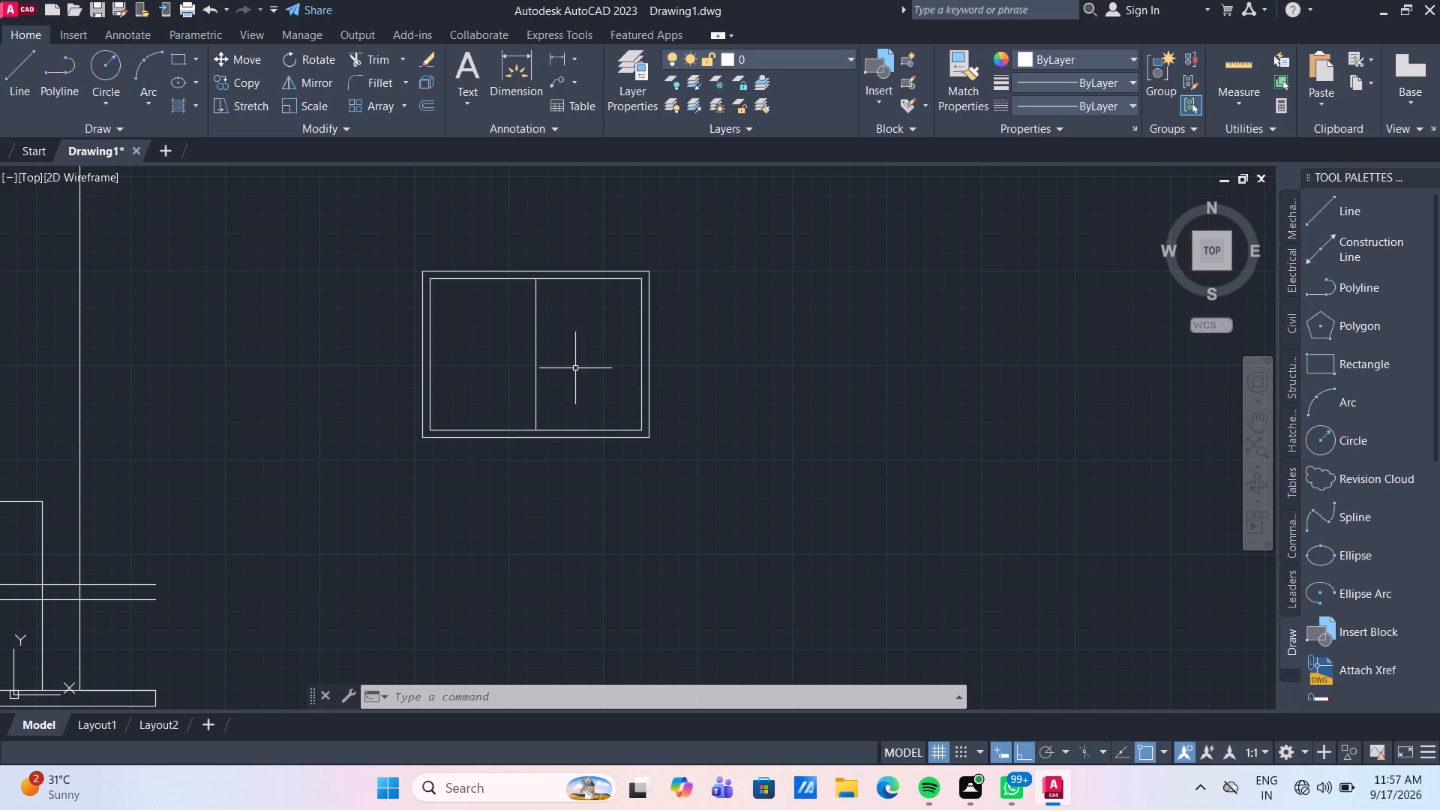
# Offset the window's vertical centre line 2.5 mm to its right.
pyautogui.press('o')
pyautogui.press('Return')
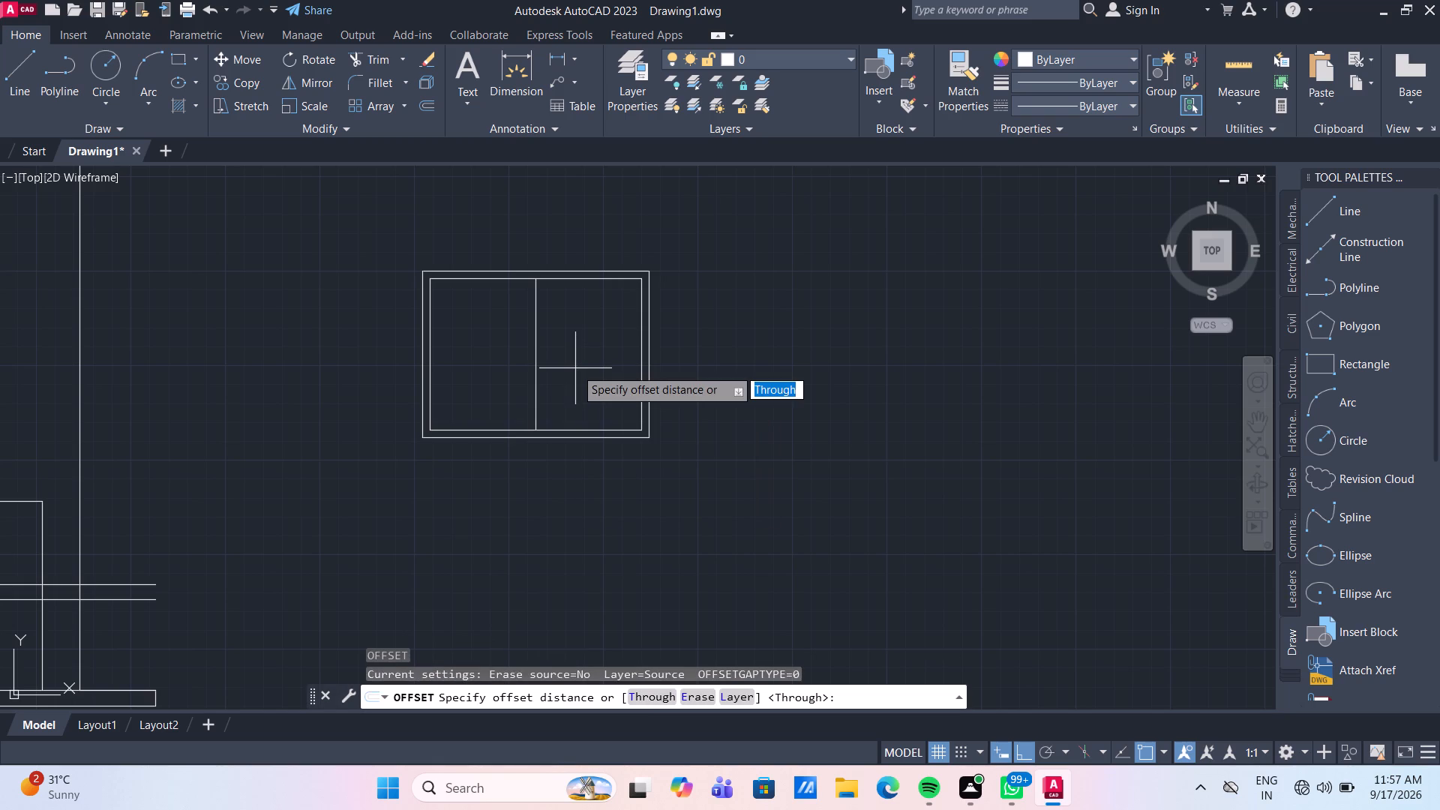
pyautogui.press('Return')
pyautogui.scroll(1, 546, 356)
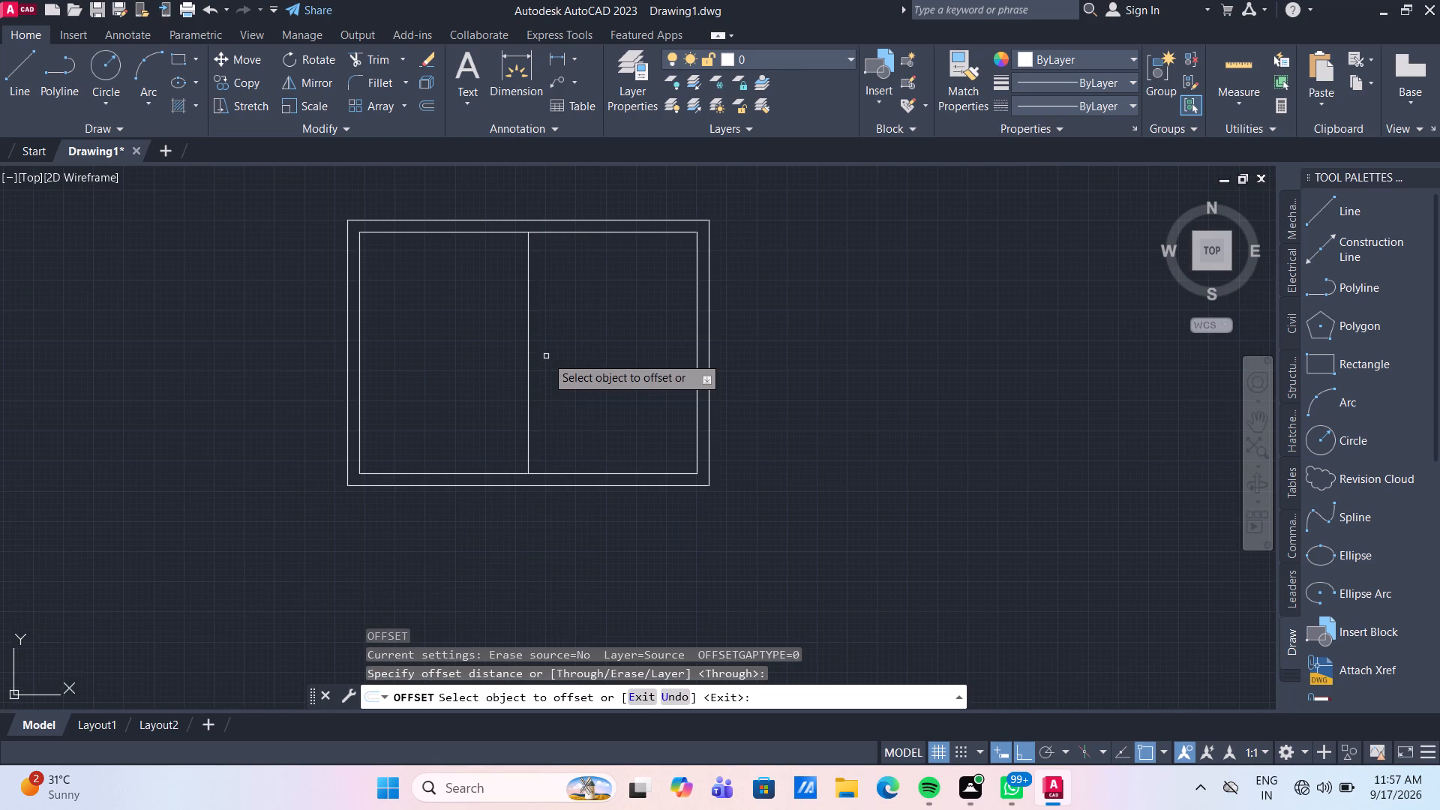
pyautogui.scroll(1, 546, 356)
pyautogui.scroll(-1, 525, 354)
pyautogui.click(520, 351)
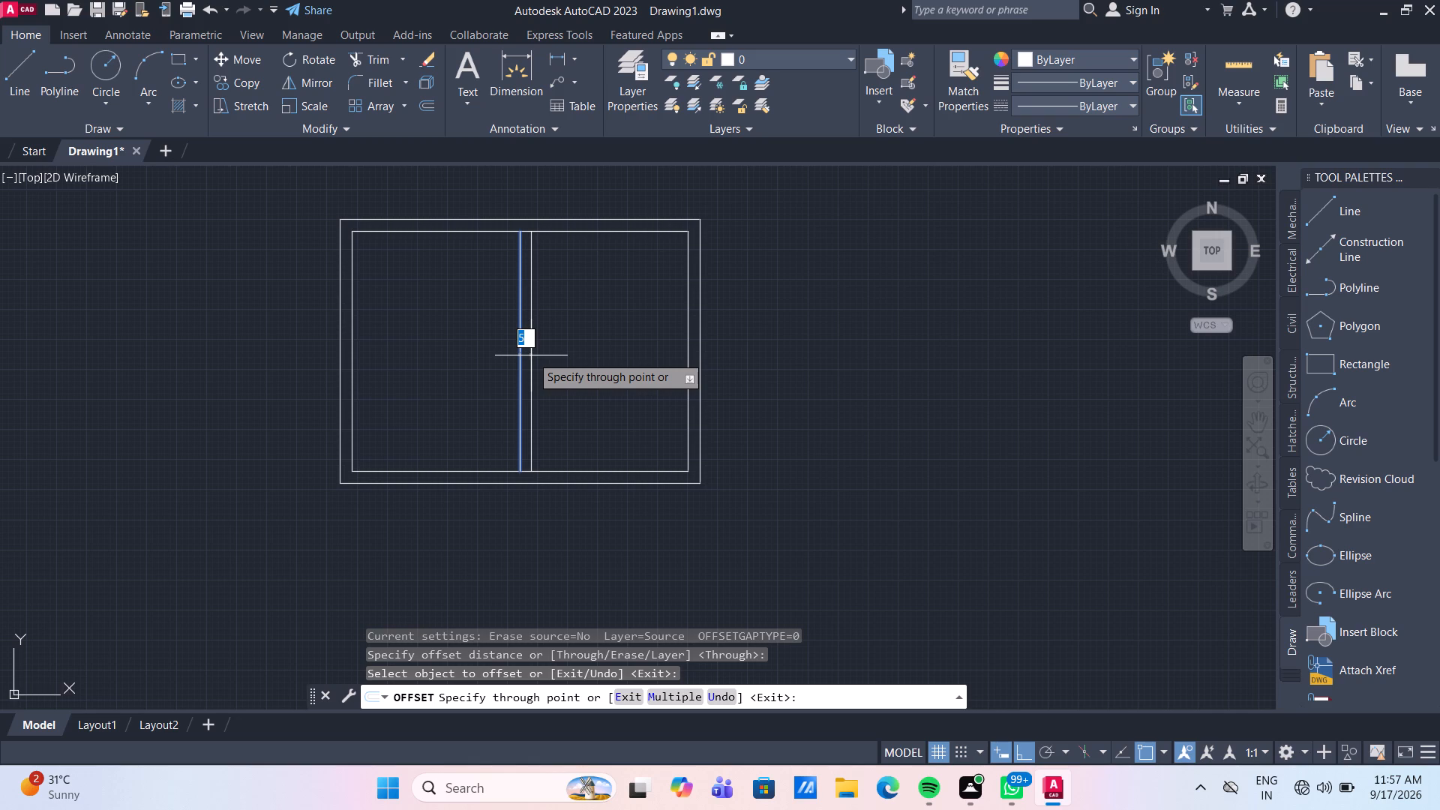
pyautogui.write('2.5')
pyautogui.press('Return')
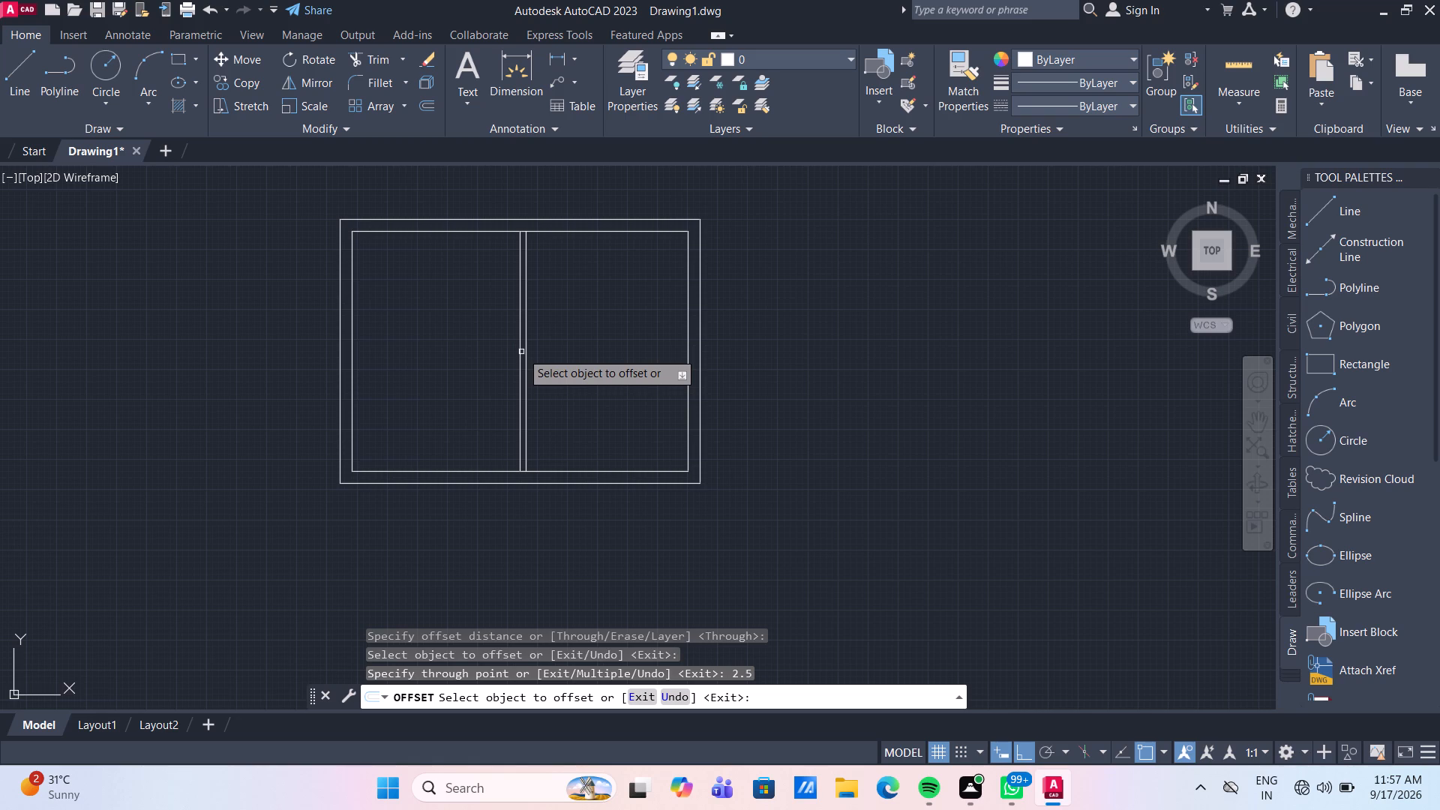
pyautogui.press('Escape')
# Quick-measure the window's frame thickness and the opening beside its vertical bar.
pyautogui.click(1245, 71)
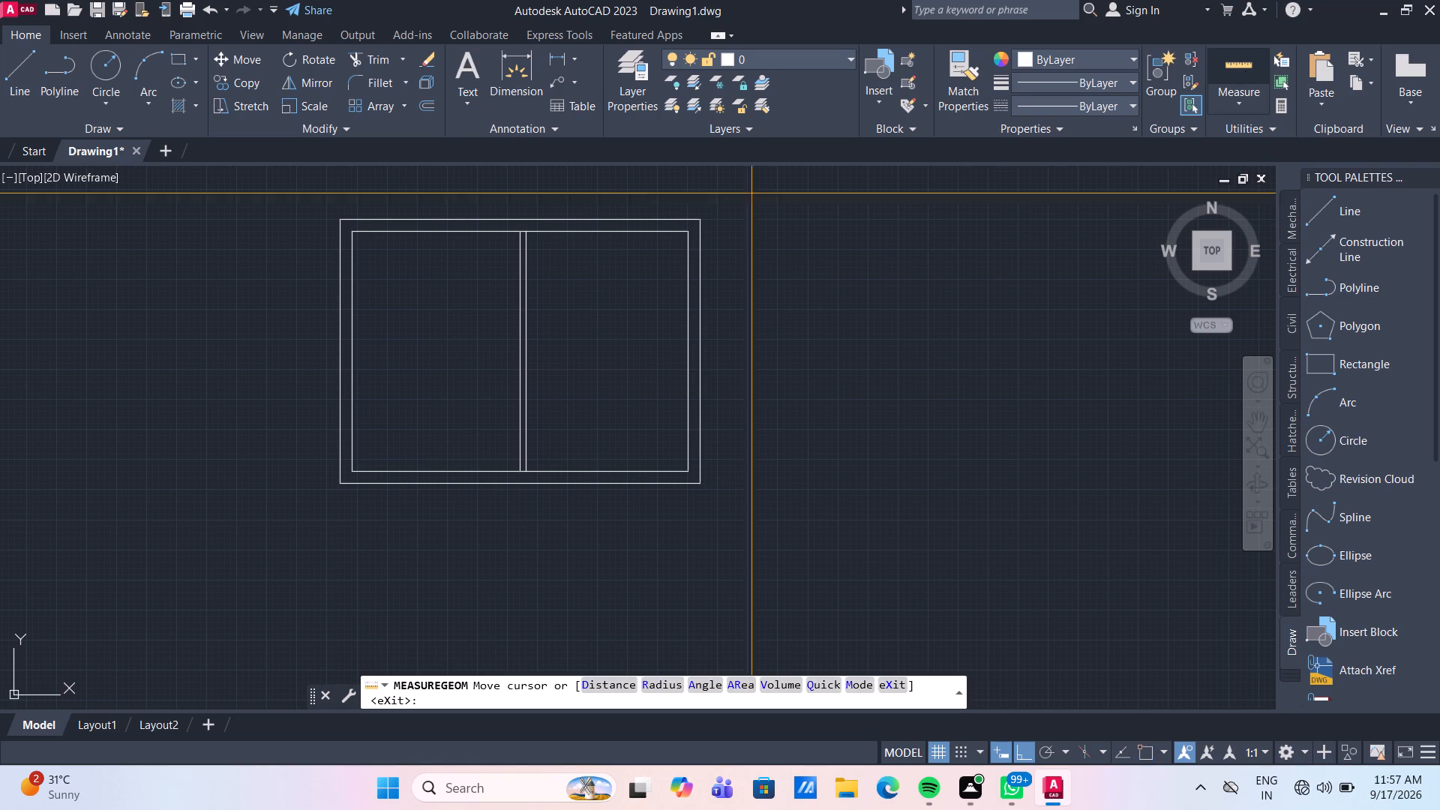
pyautogui.scroll(2, 656, 212)
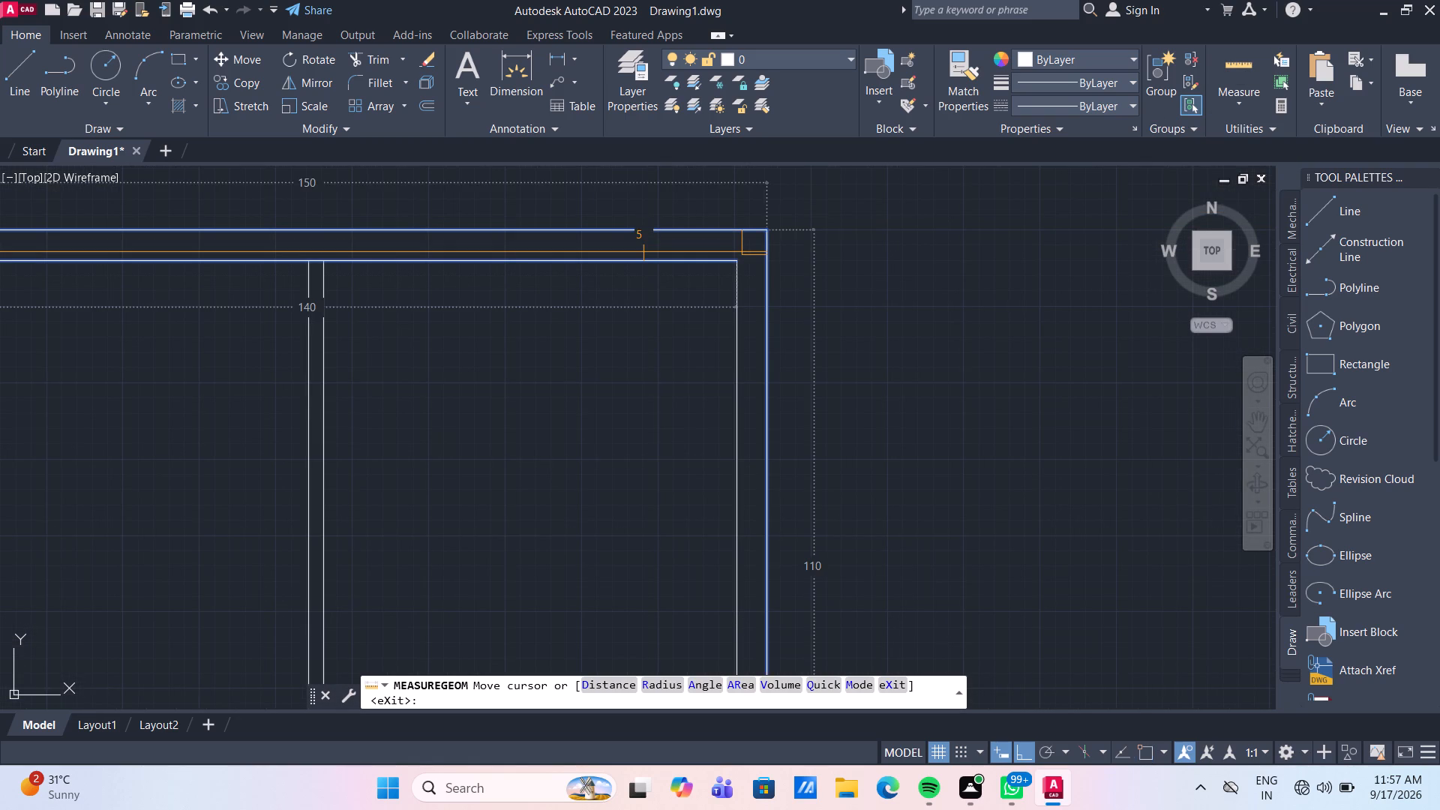
pyautogui.scroll(-2, 643, 252)
pyautogui.scroll(-1, 628, 360)
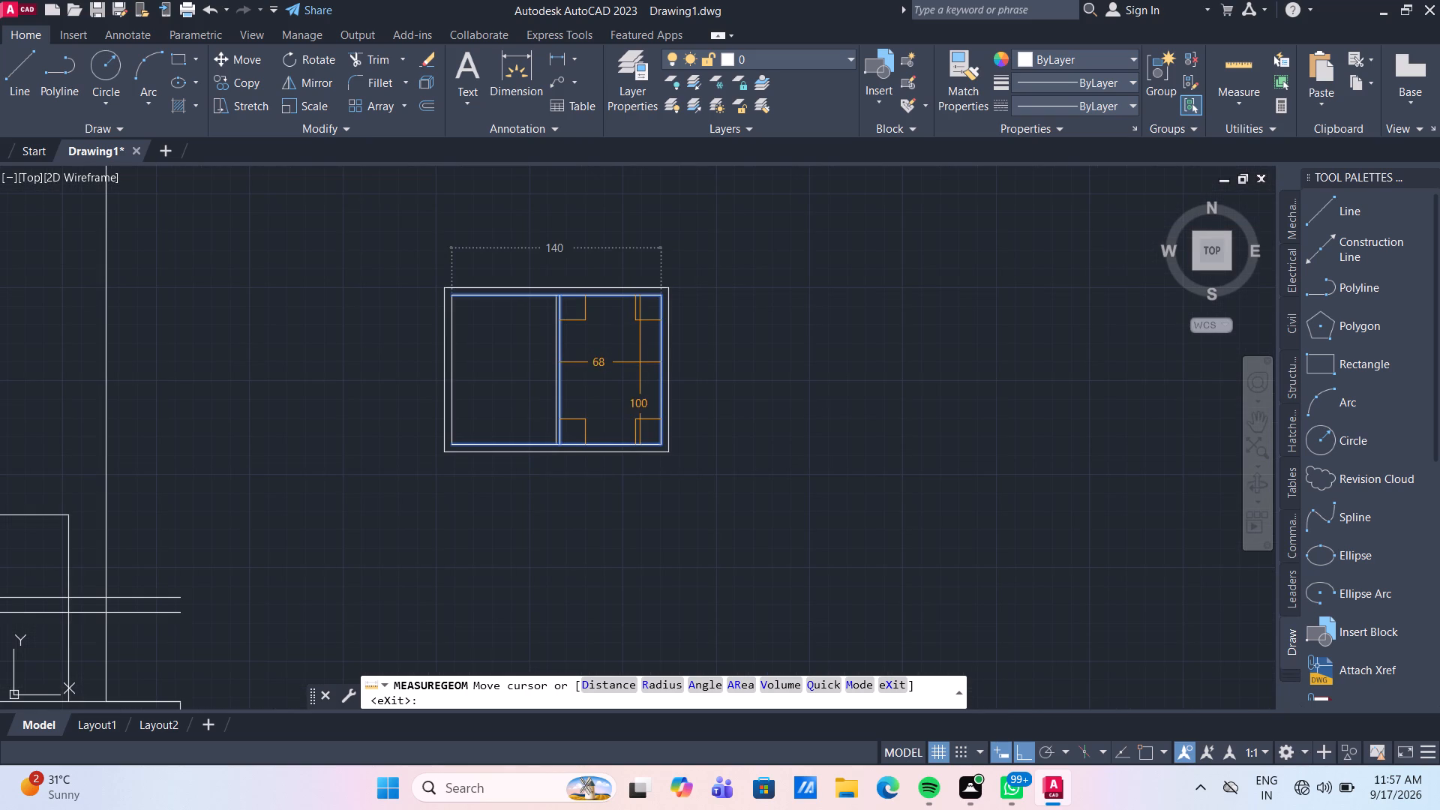
pyautogui.press('Escape')
# Offset the window's vertical centre line 2.5 mm to its left.
pyautogui.scroll(1, 521, 371)
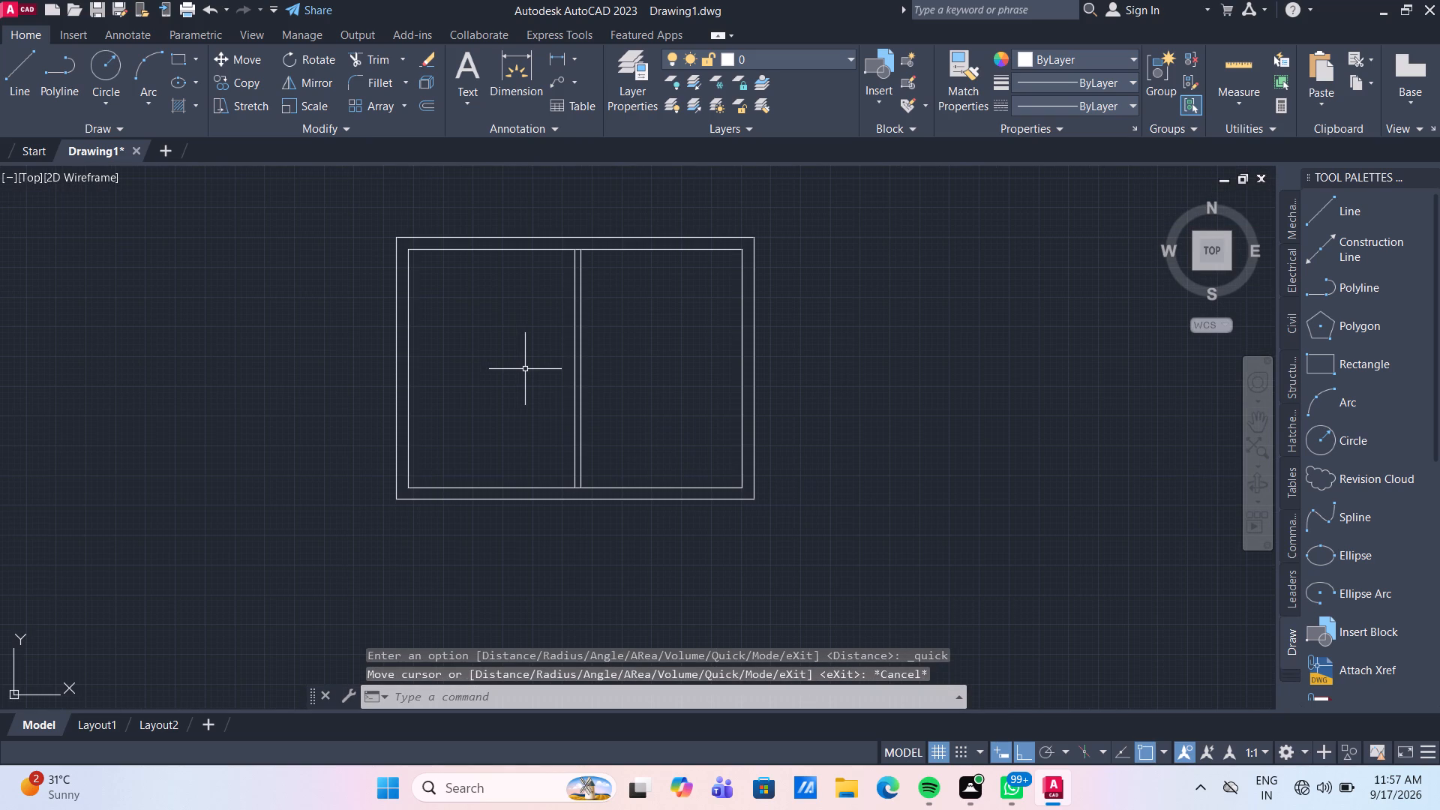
pyautogui.press('o')
pyautogui.press('Return')
pyautogui.press('Return')
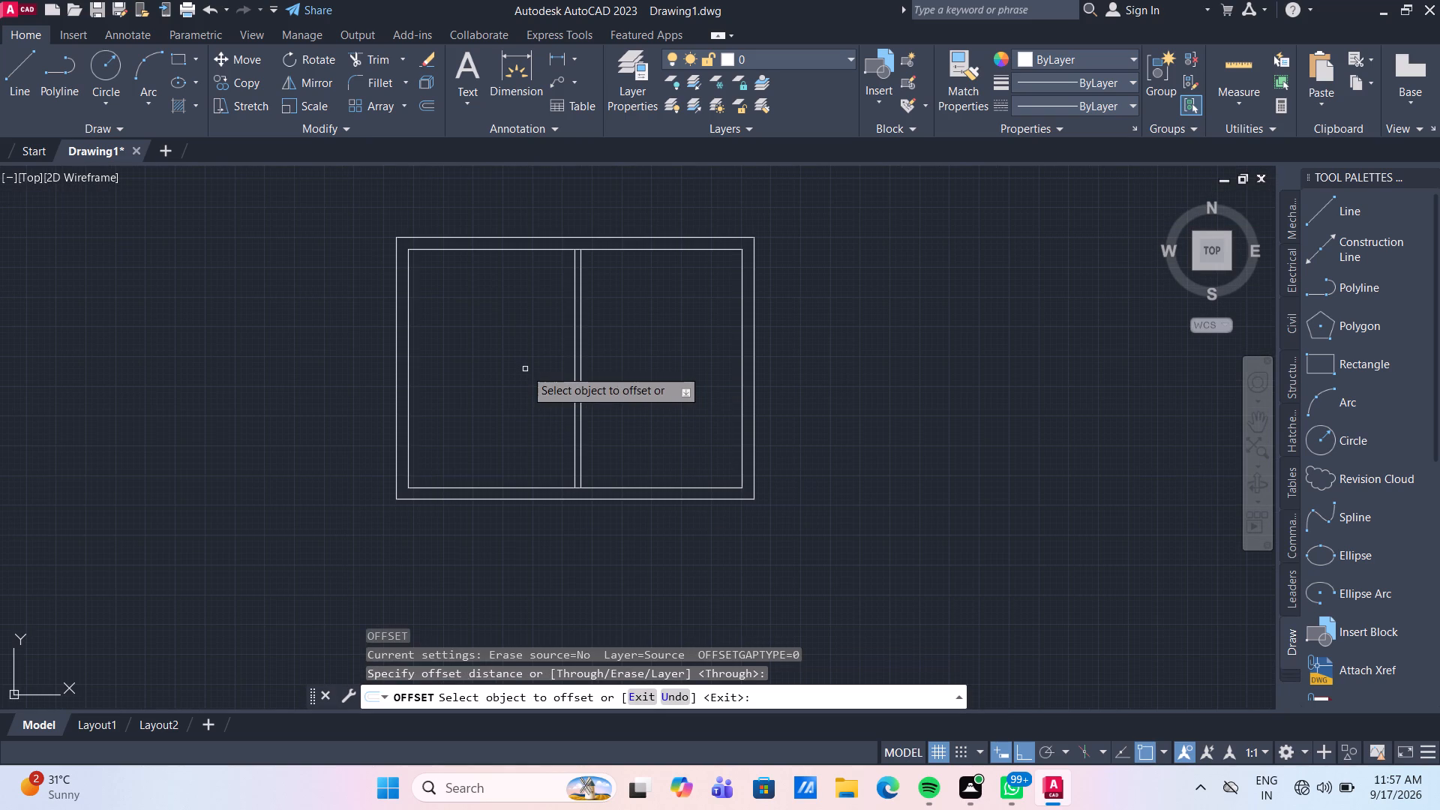
pyautogui.click(574, 415)
pyautogui.write('2.5')
pyautogui.press('Return')
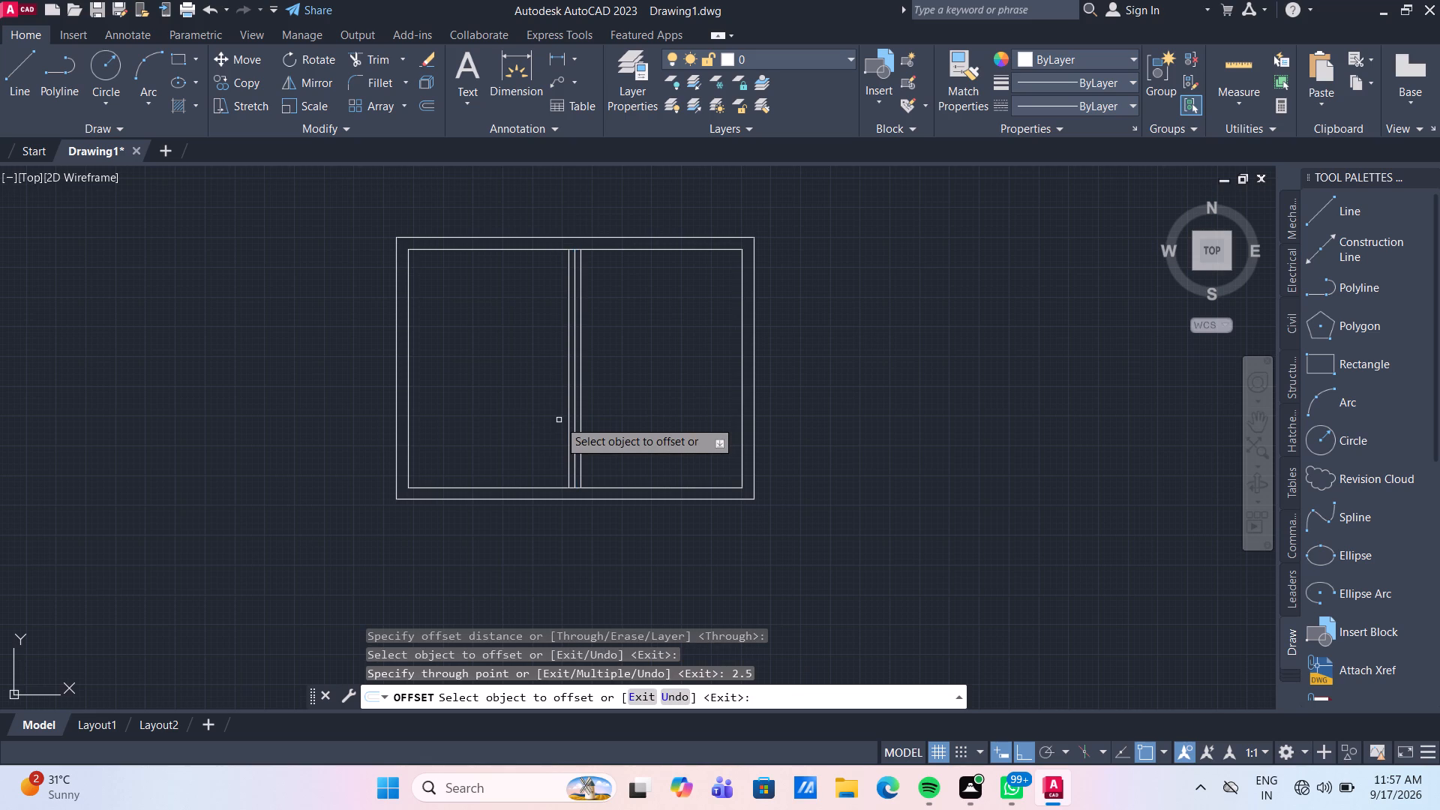
pyautogui.press('Escape')
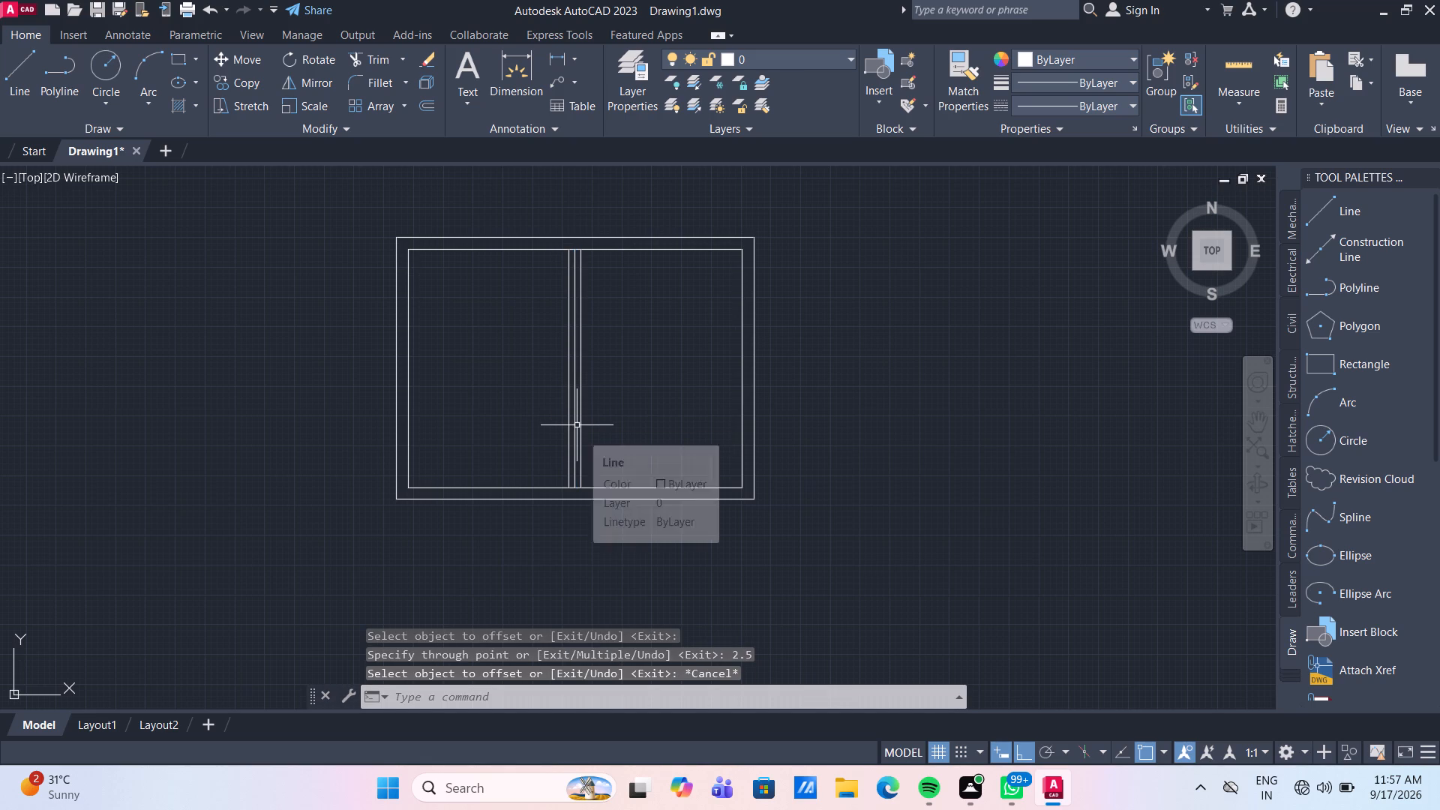
# Erase the original vertical centre line between the two offset lines in the window.
pyautogui.click(576, 424)
pyautogui.press('Delete')
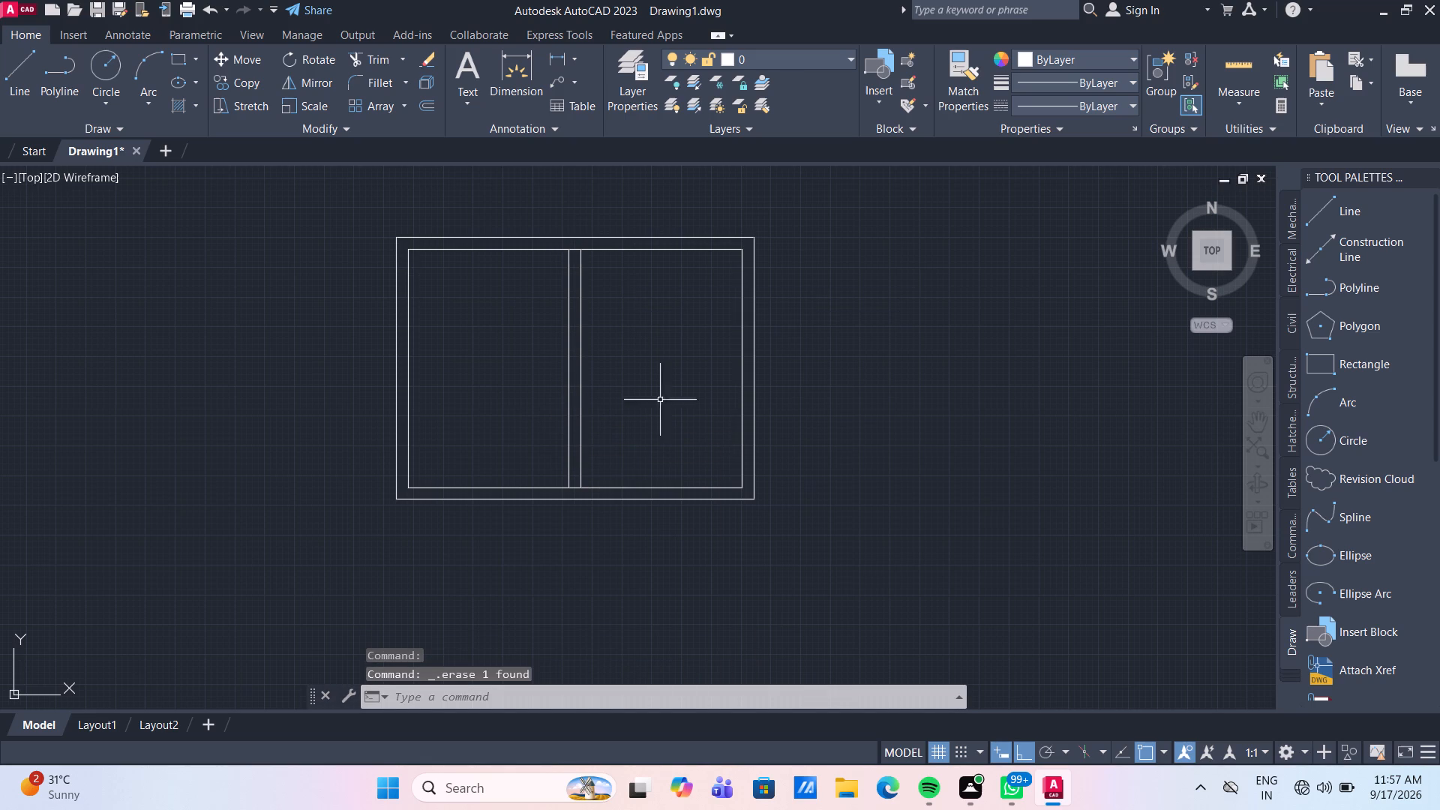
# Explode the window's outer and inner rectangles into separate lines.
pyautogui.click(1255, 60)
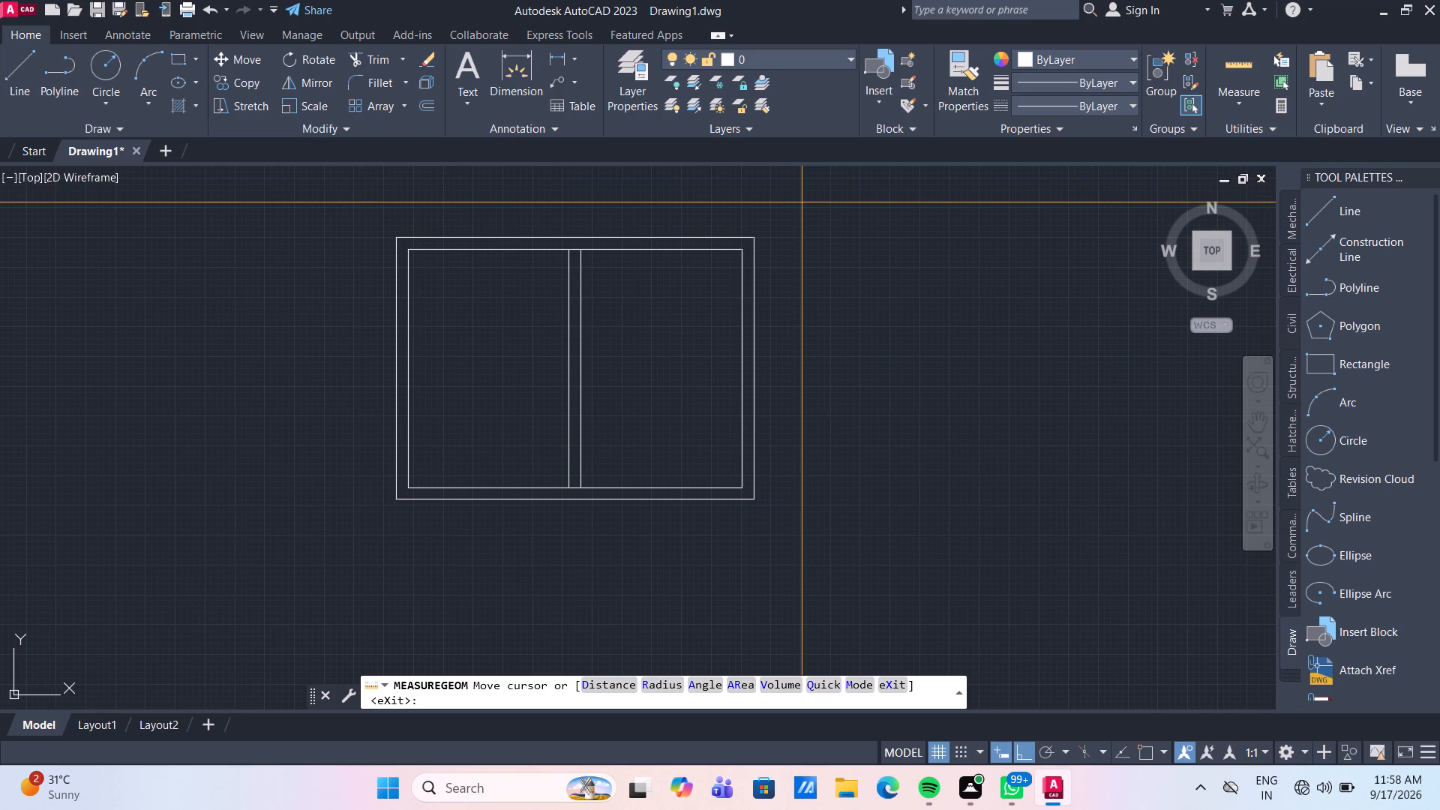
pyautogui.press('Escape')
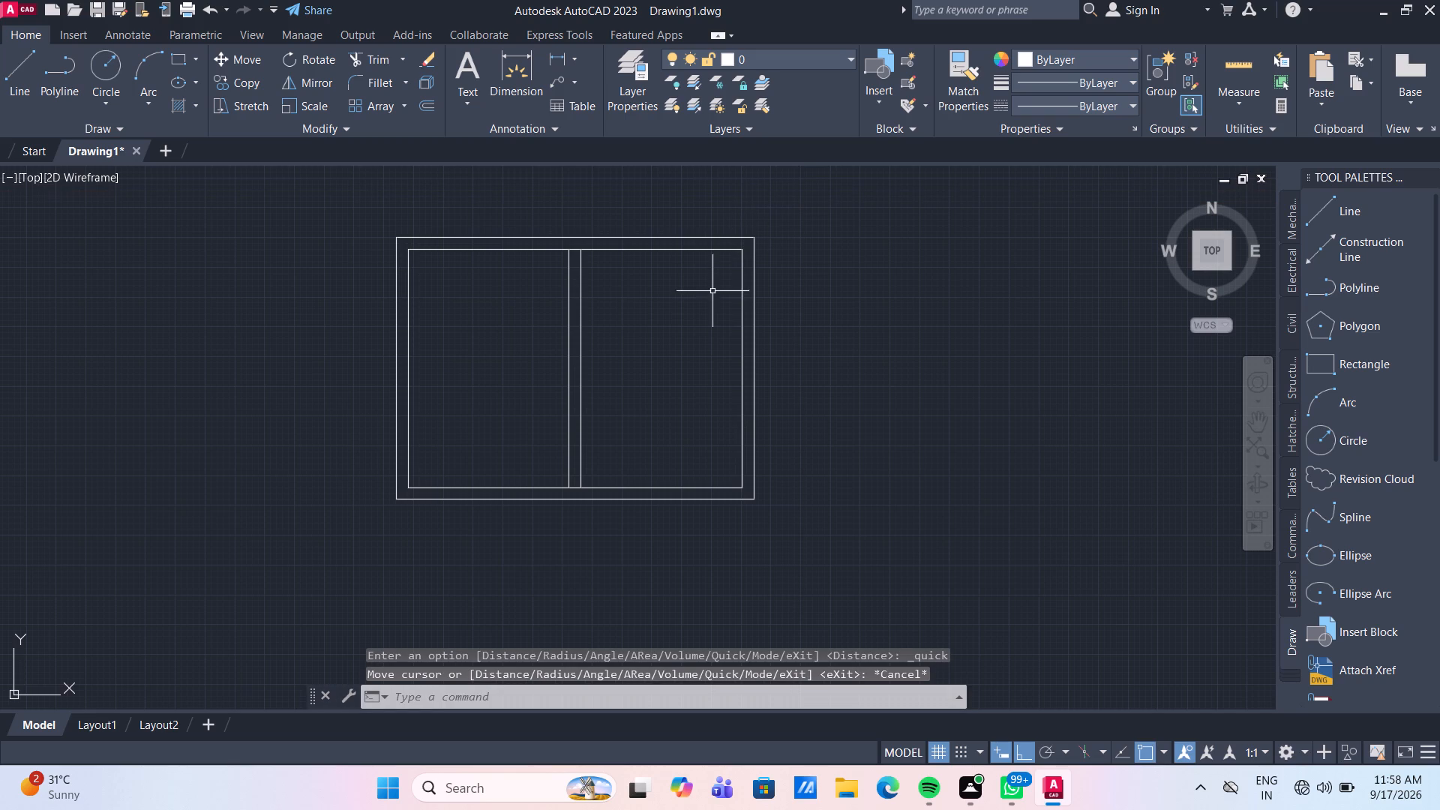
pyautogui.click(703, 318)
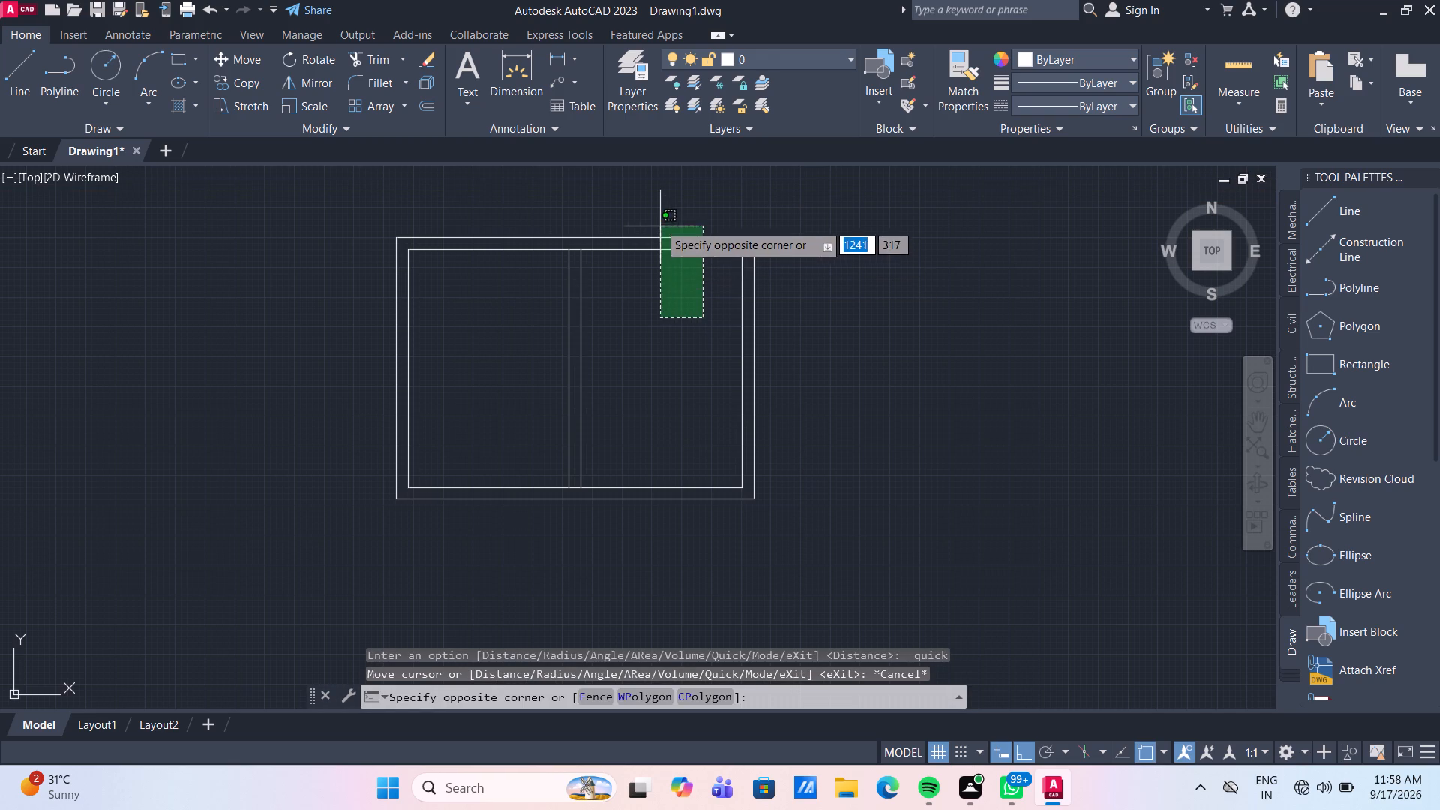
pyautogui.click(655, 215)
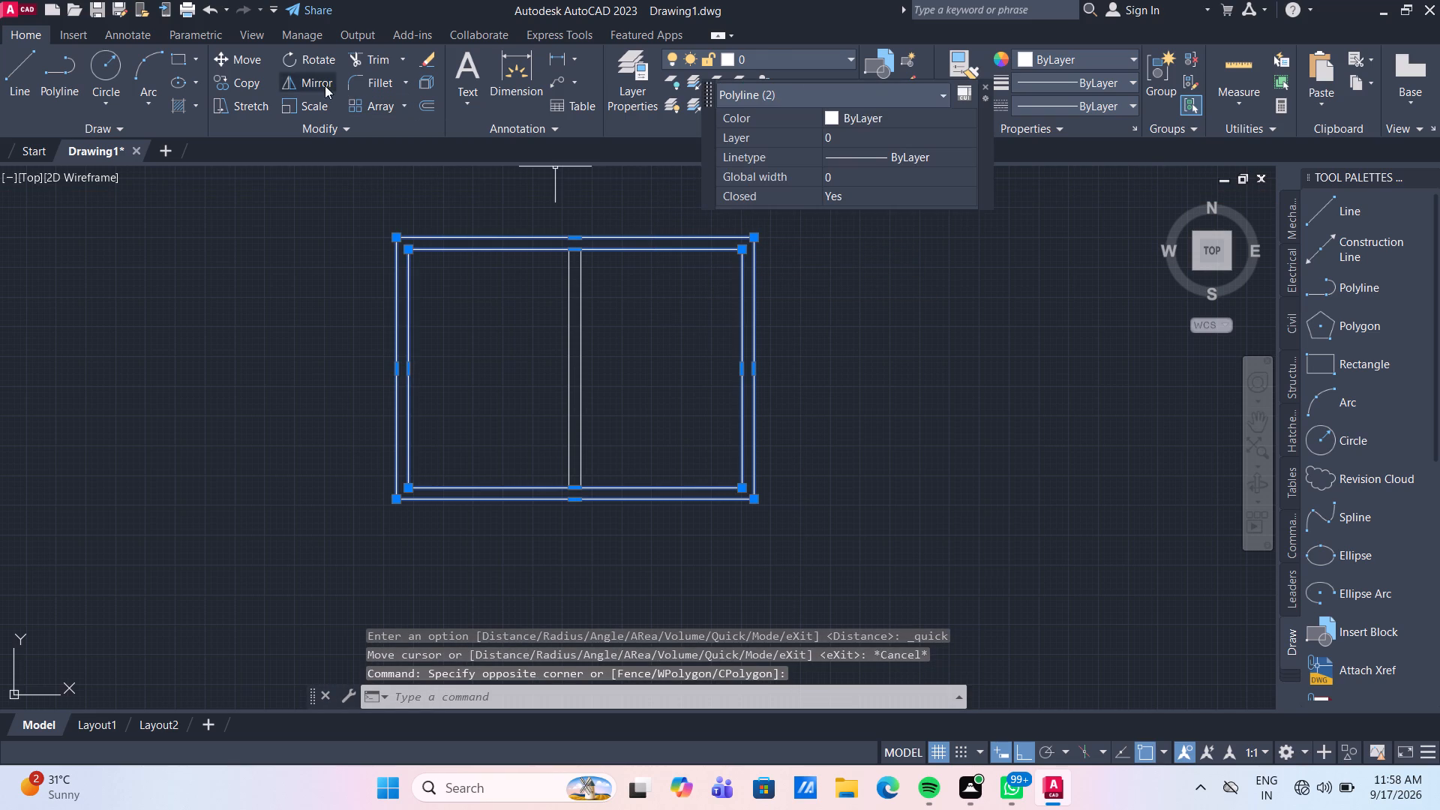
pyautogui.click(424, 83)
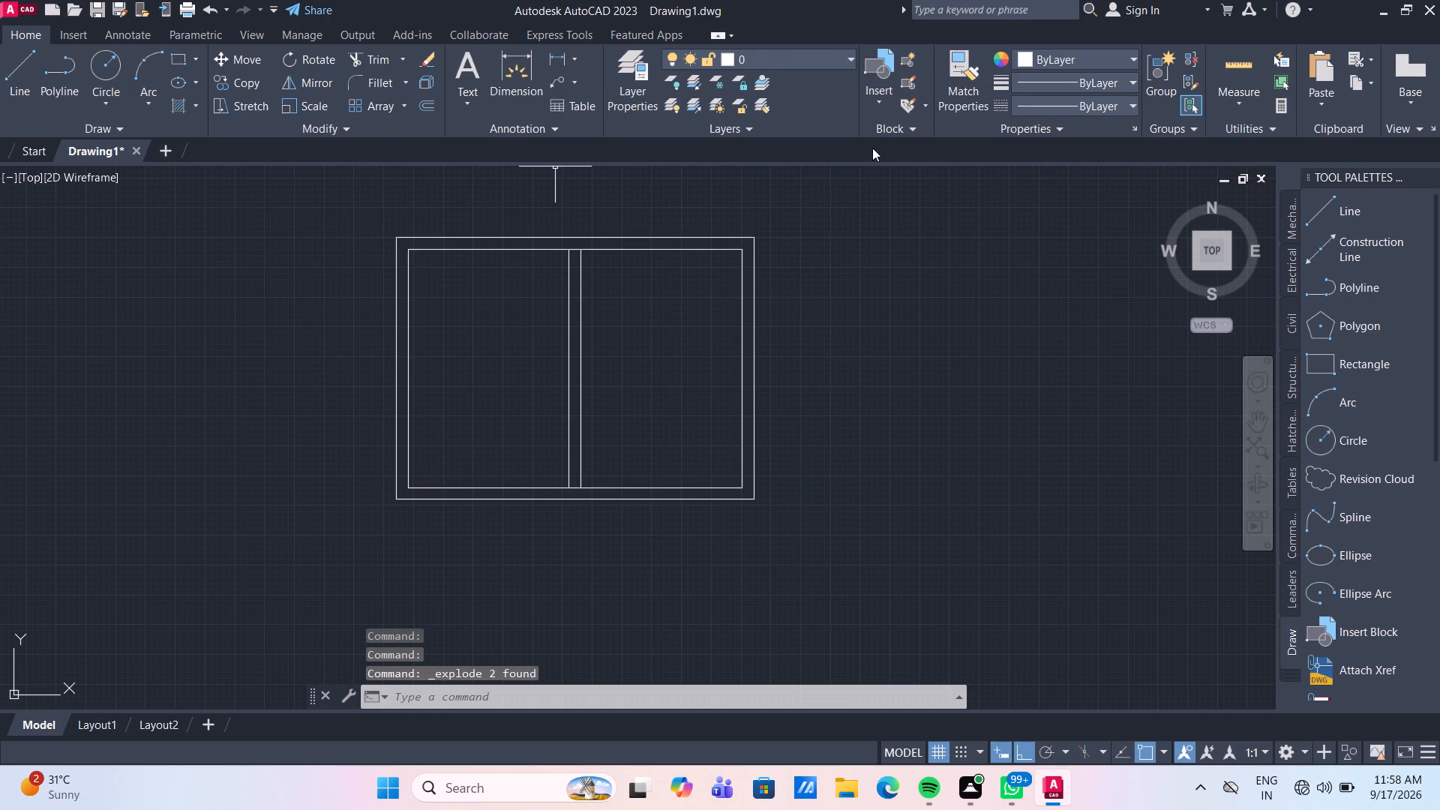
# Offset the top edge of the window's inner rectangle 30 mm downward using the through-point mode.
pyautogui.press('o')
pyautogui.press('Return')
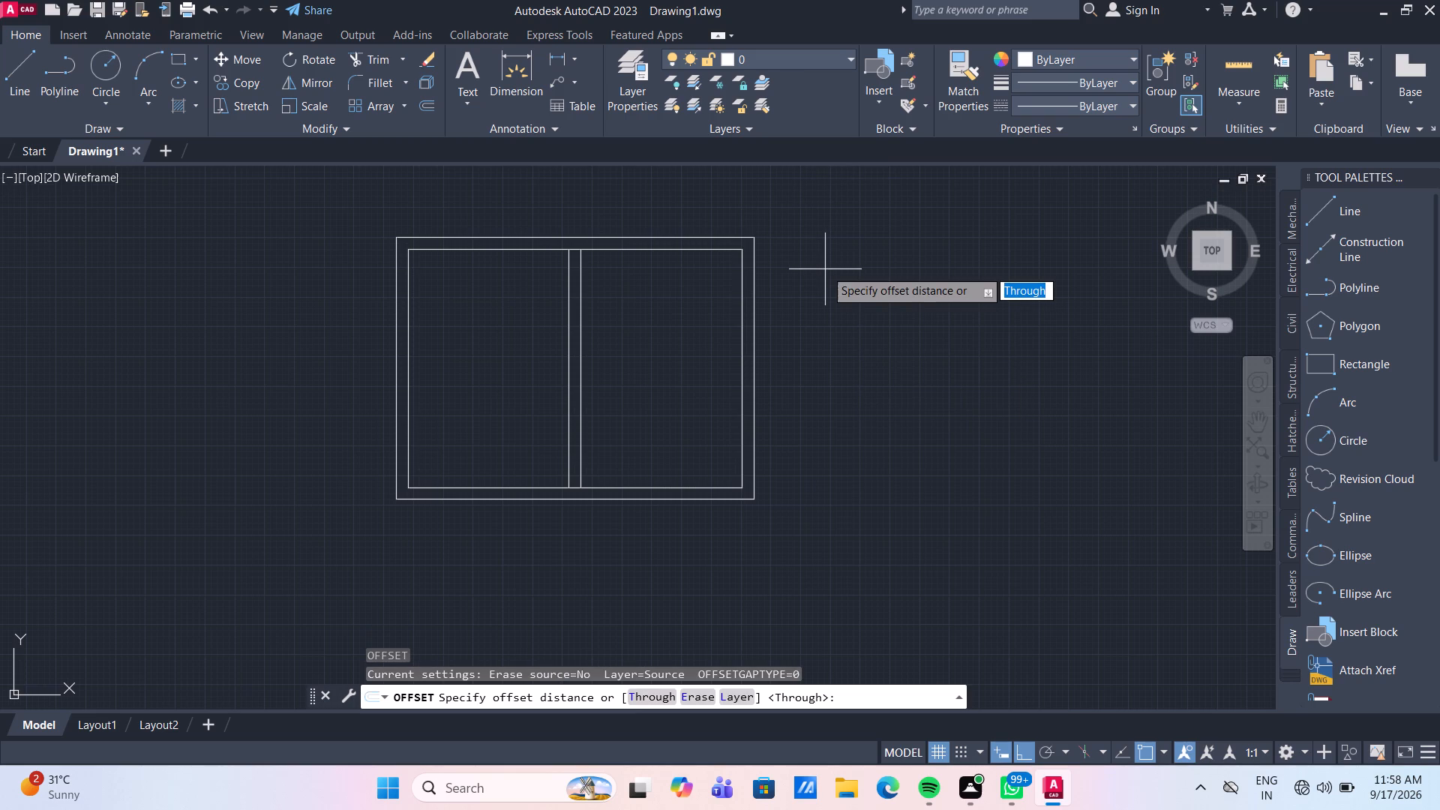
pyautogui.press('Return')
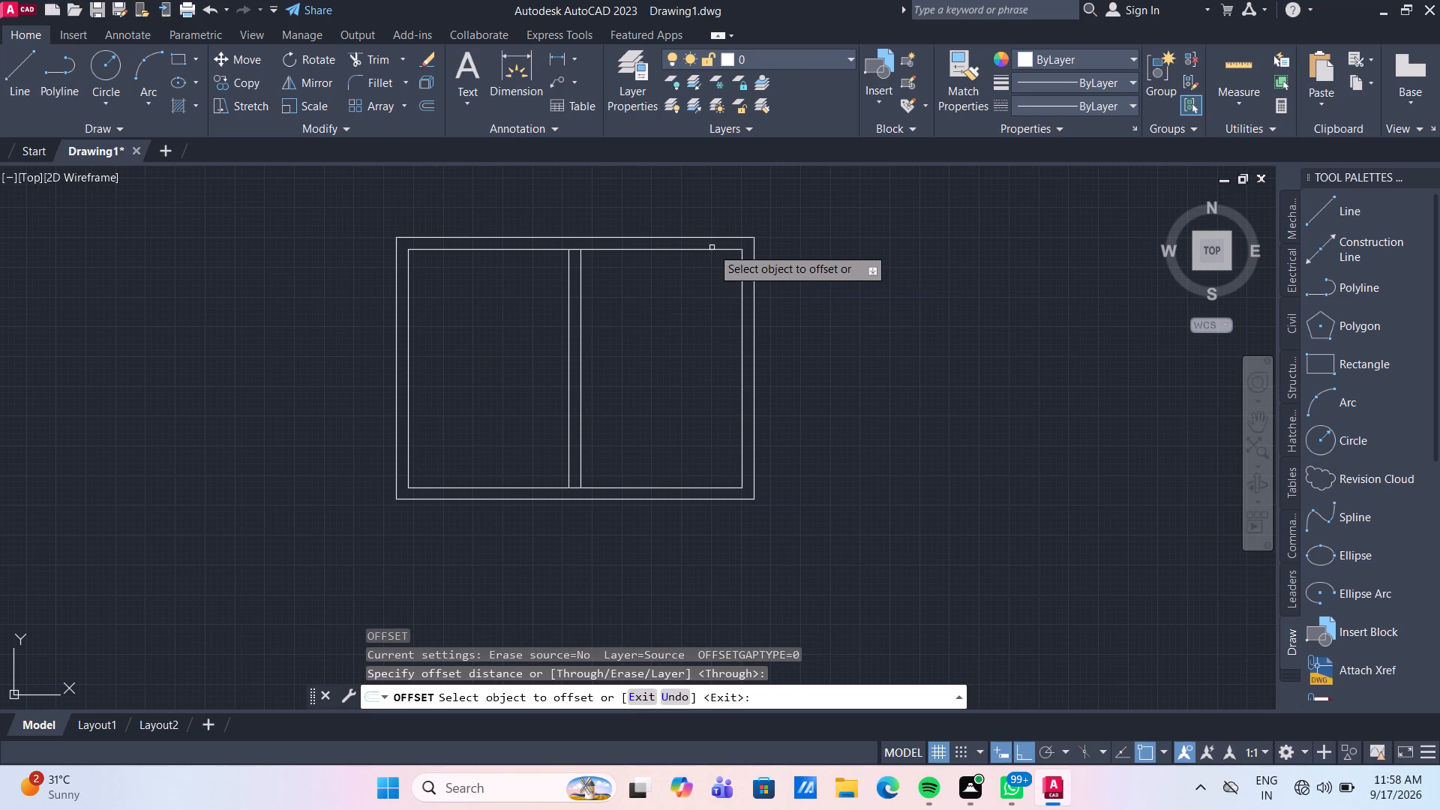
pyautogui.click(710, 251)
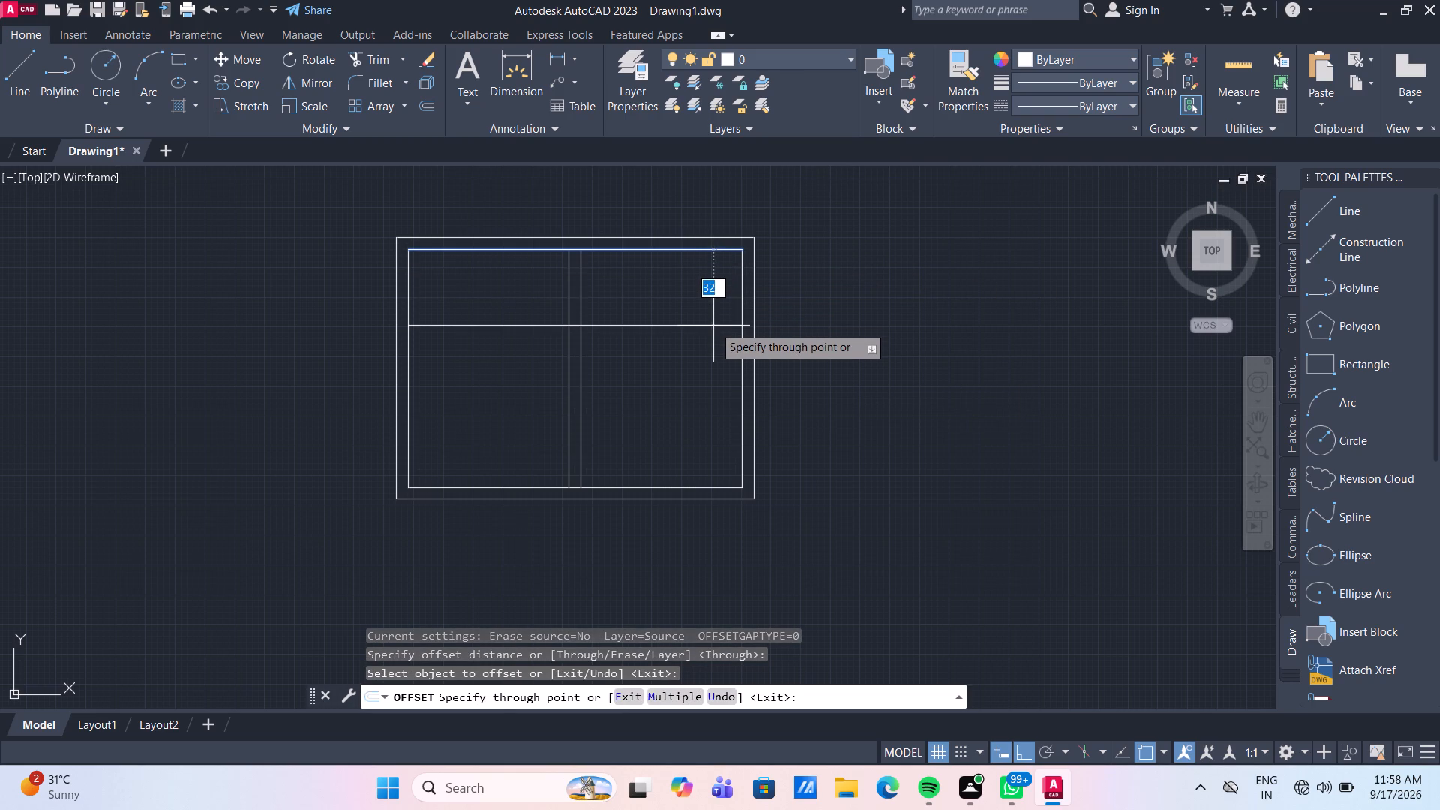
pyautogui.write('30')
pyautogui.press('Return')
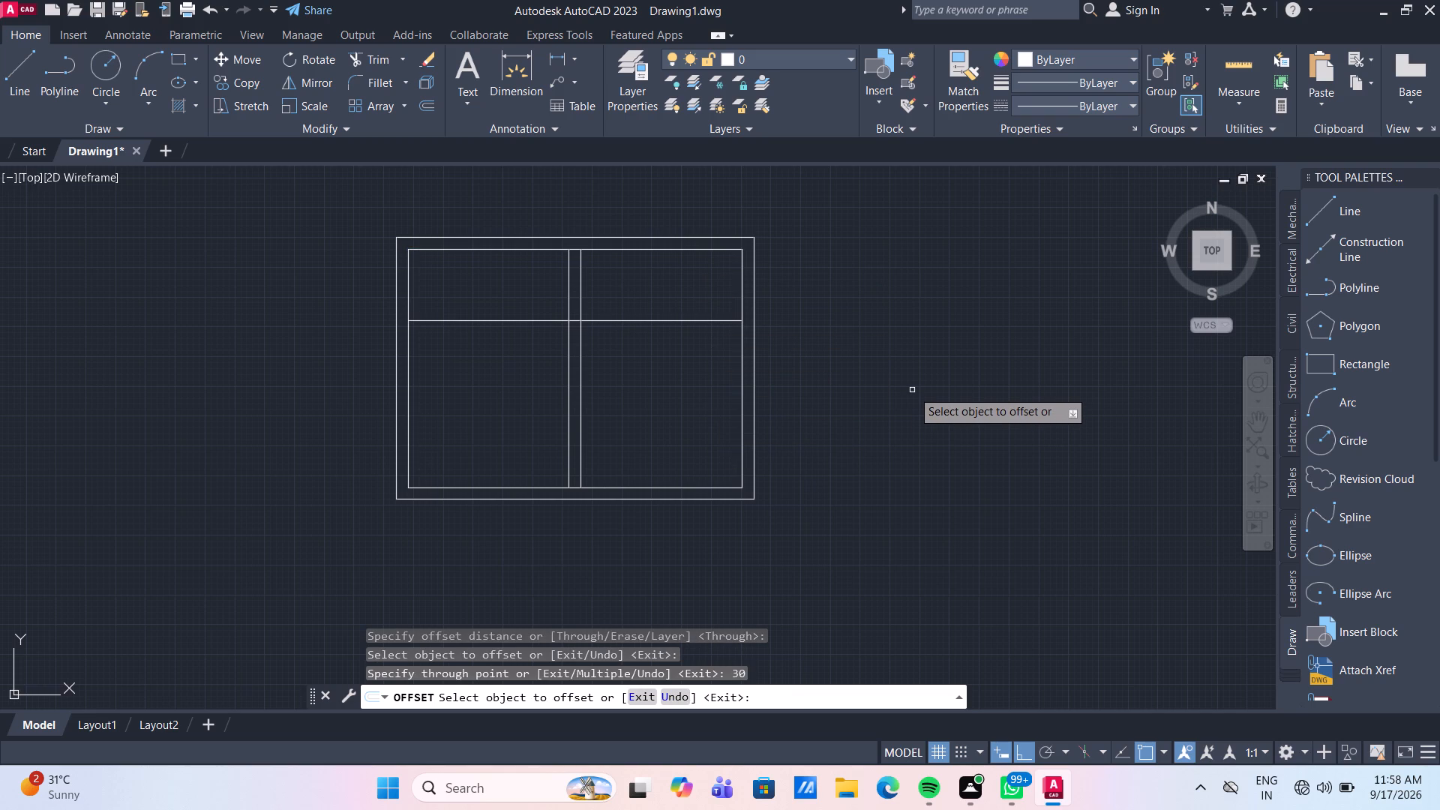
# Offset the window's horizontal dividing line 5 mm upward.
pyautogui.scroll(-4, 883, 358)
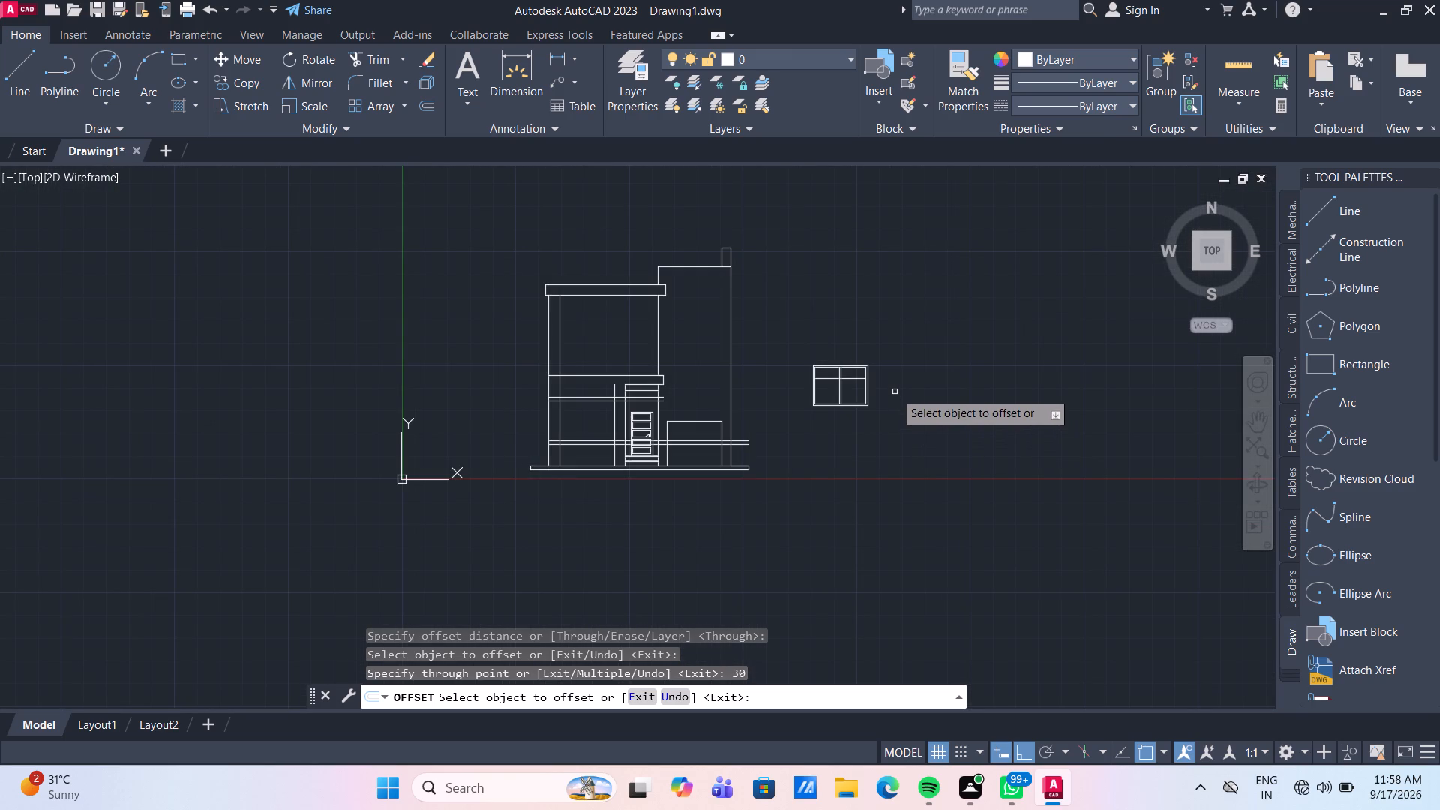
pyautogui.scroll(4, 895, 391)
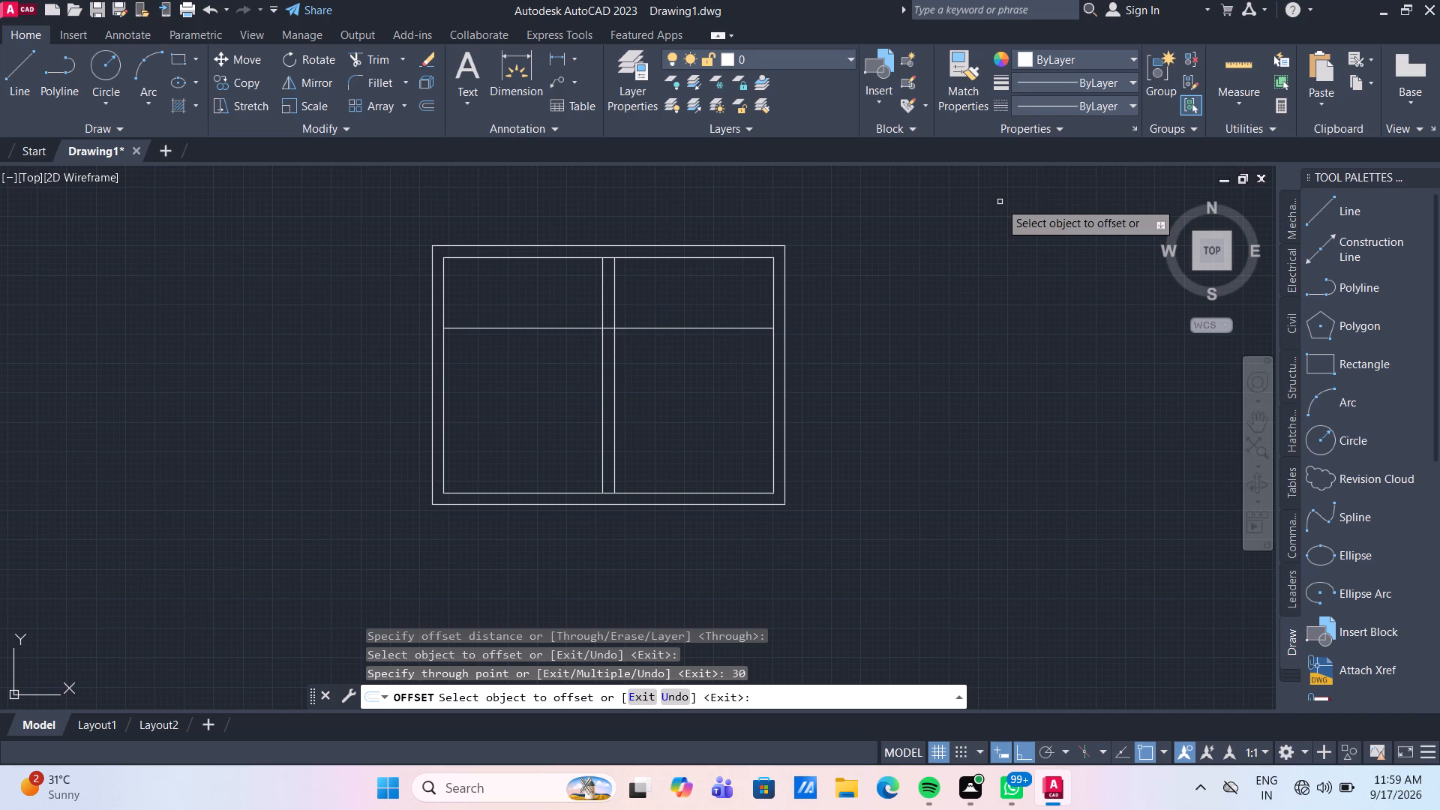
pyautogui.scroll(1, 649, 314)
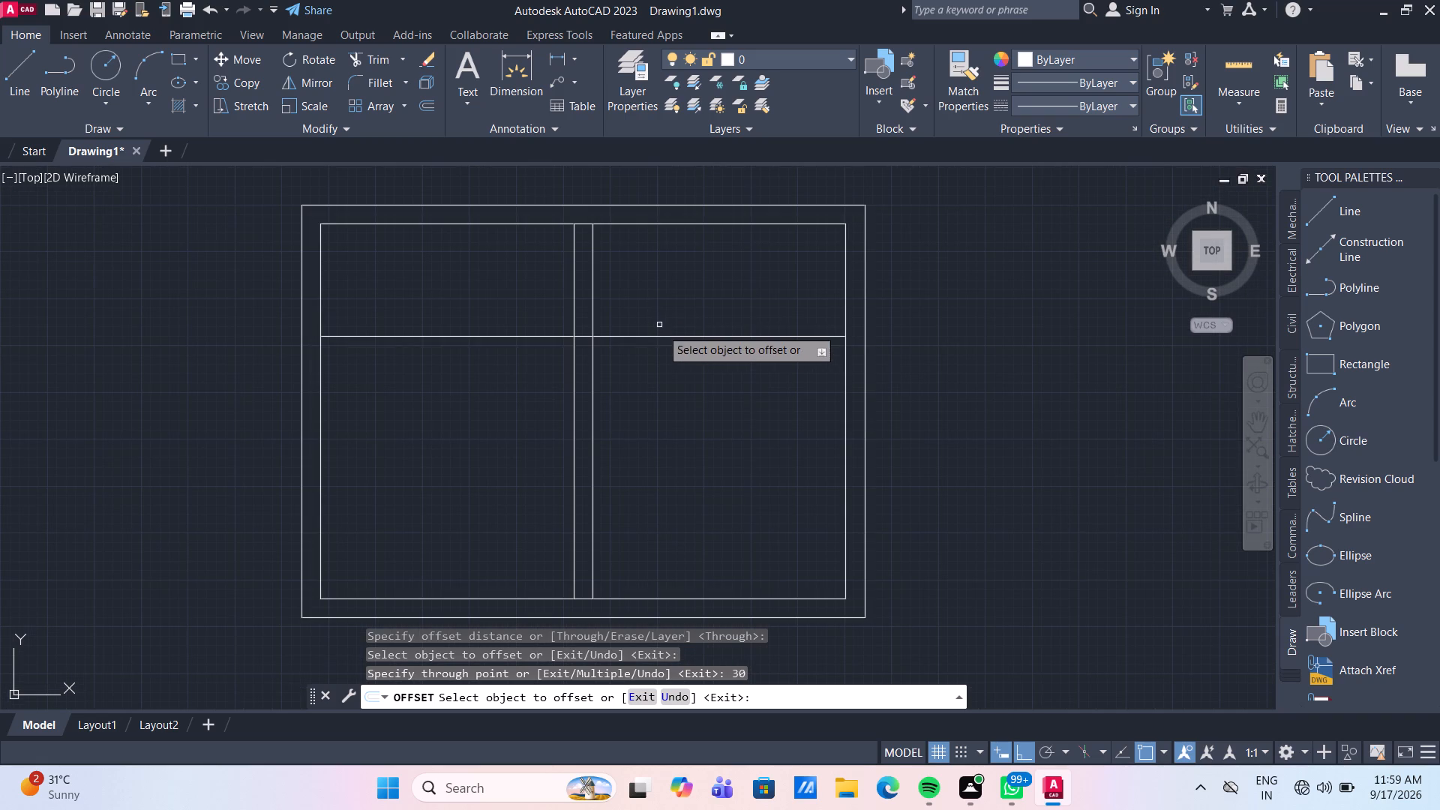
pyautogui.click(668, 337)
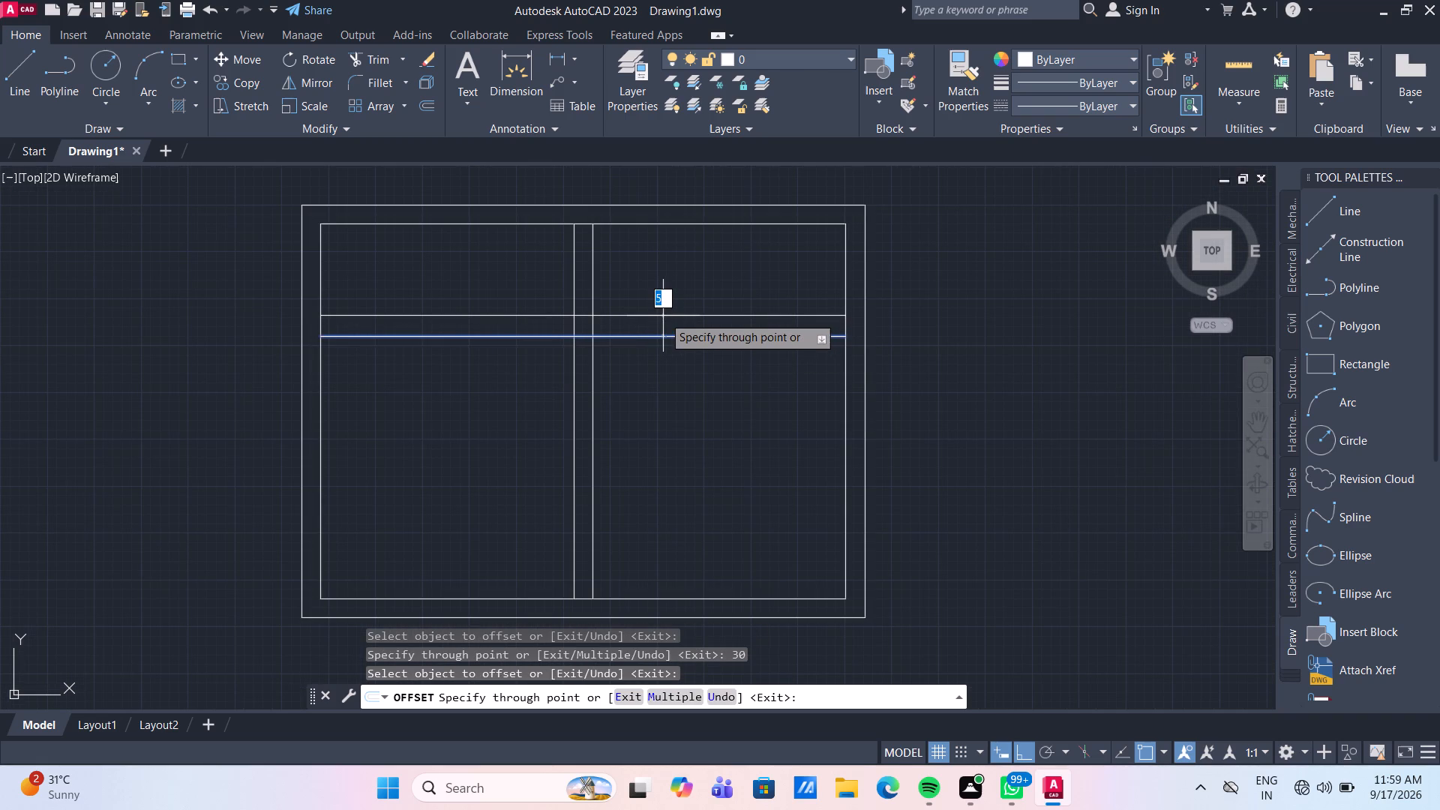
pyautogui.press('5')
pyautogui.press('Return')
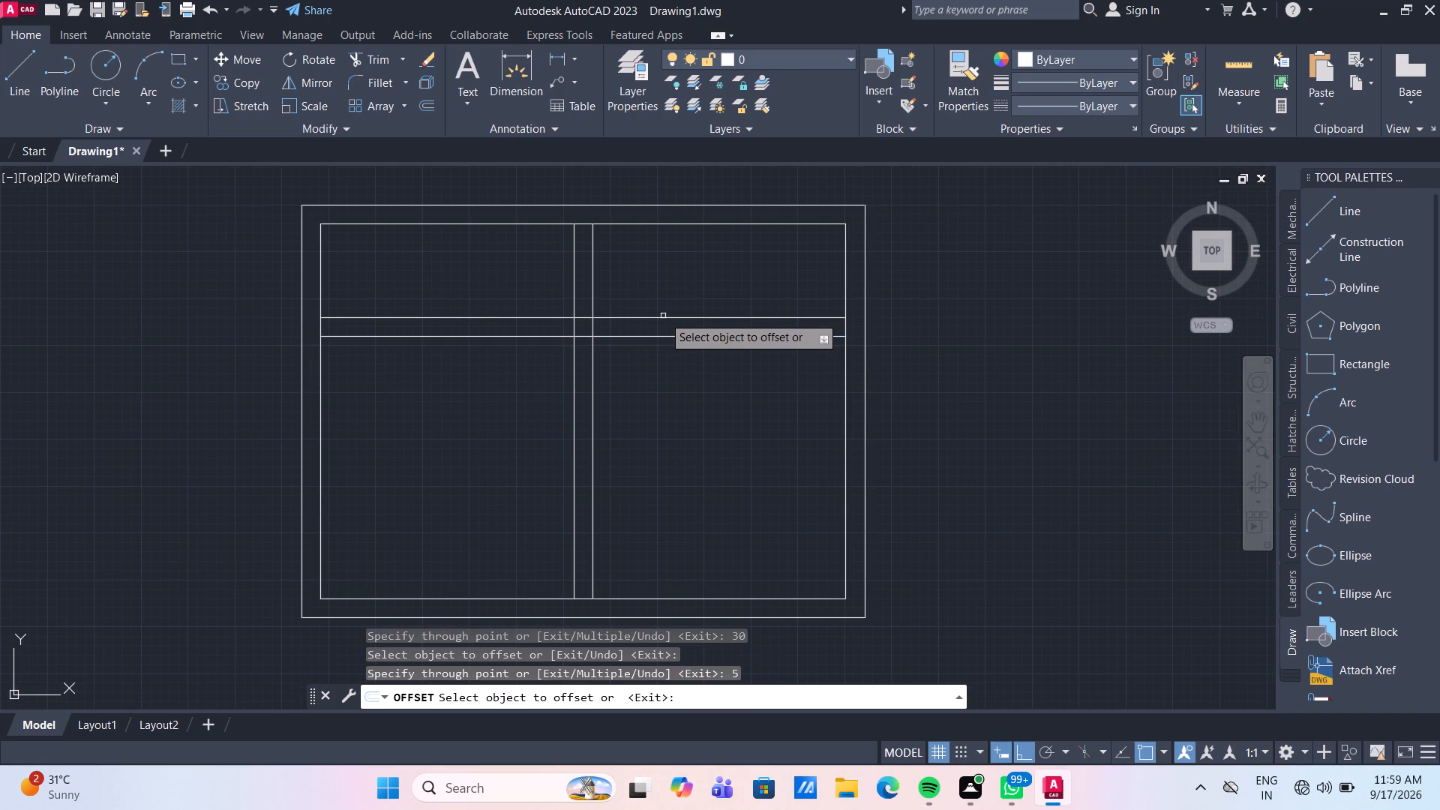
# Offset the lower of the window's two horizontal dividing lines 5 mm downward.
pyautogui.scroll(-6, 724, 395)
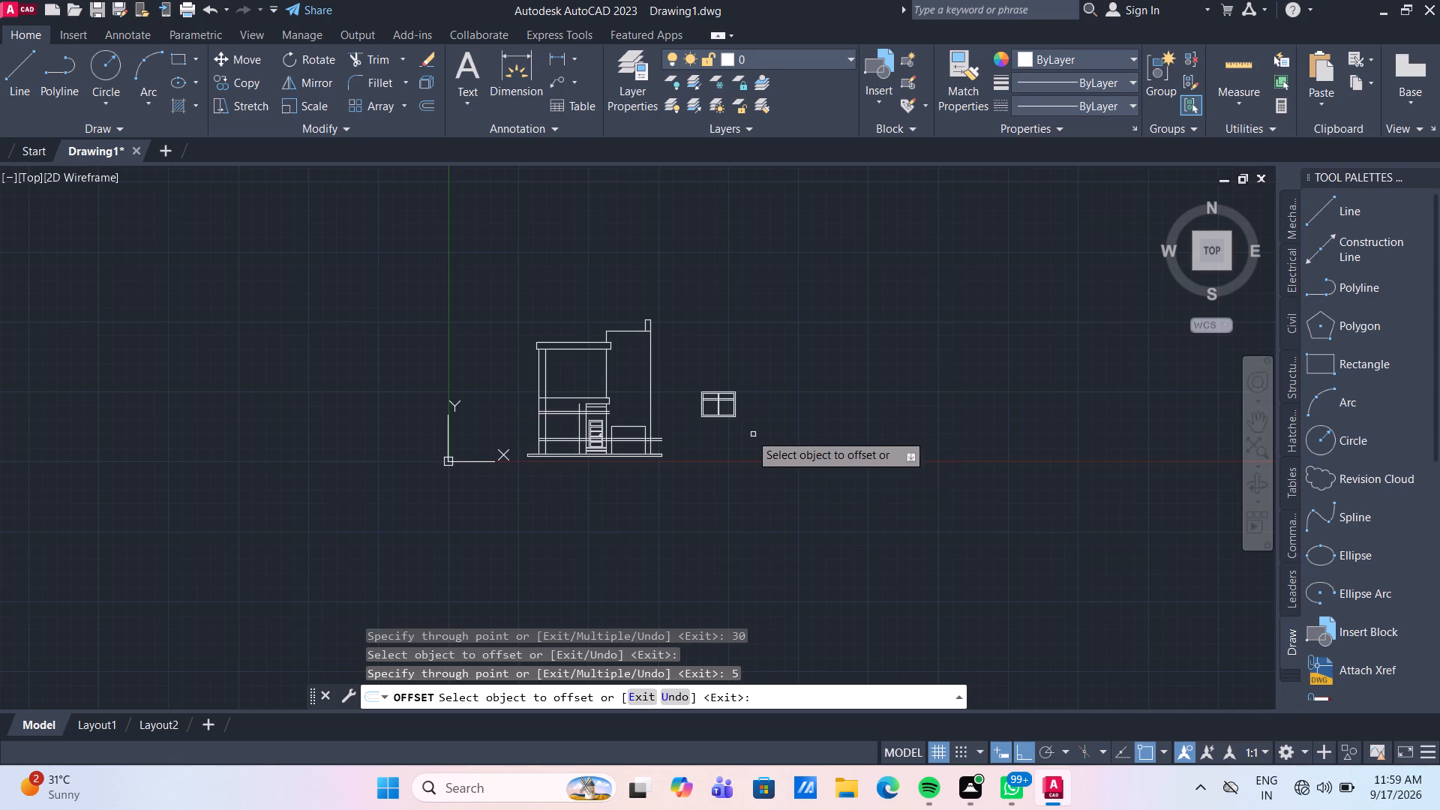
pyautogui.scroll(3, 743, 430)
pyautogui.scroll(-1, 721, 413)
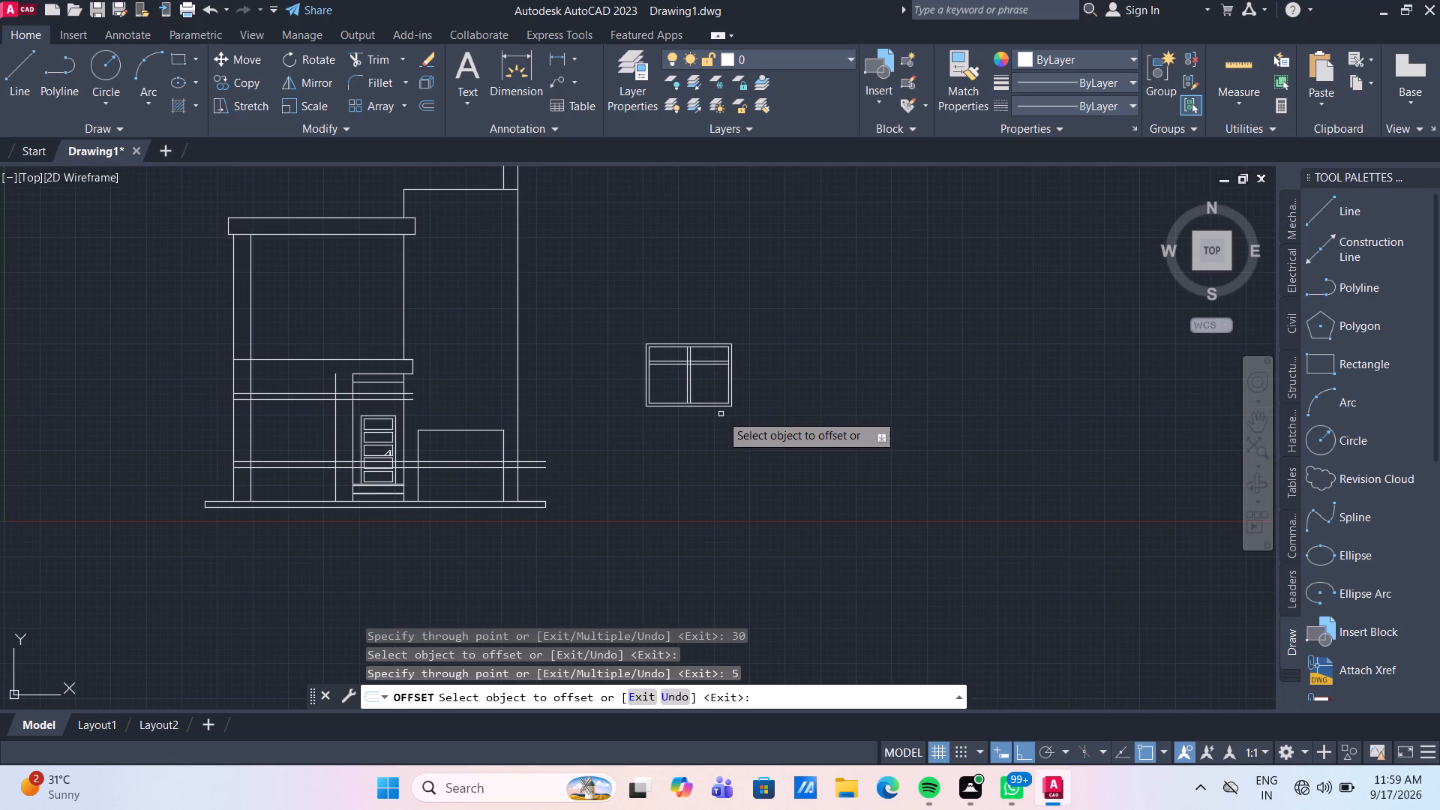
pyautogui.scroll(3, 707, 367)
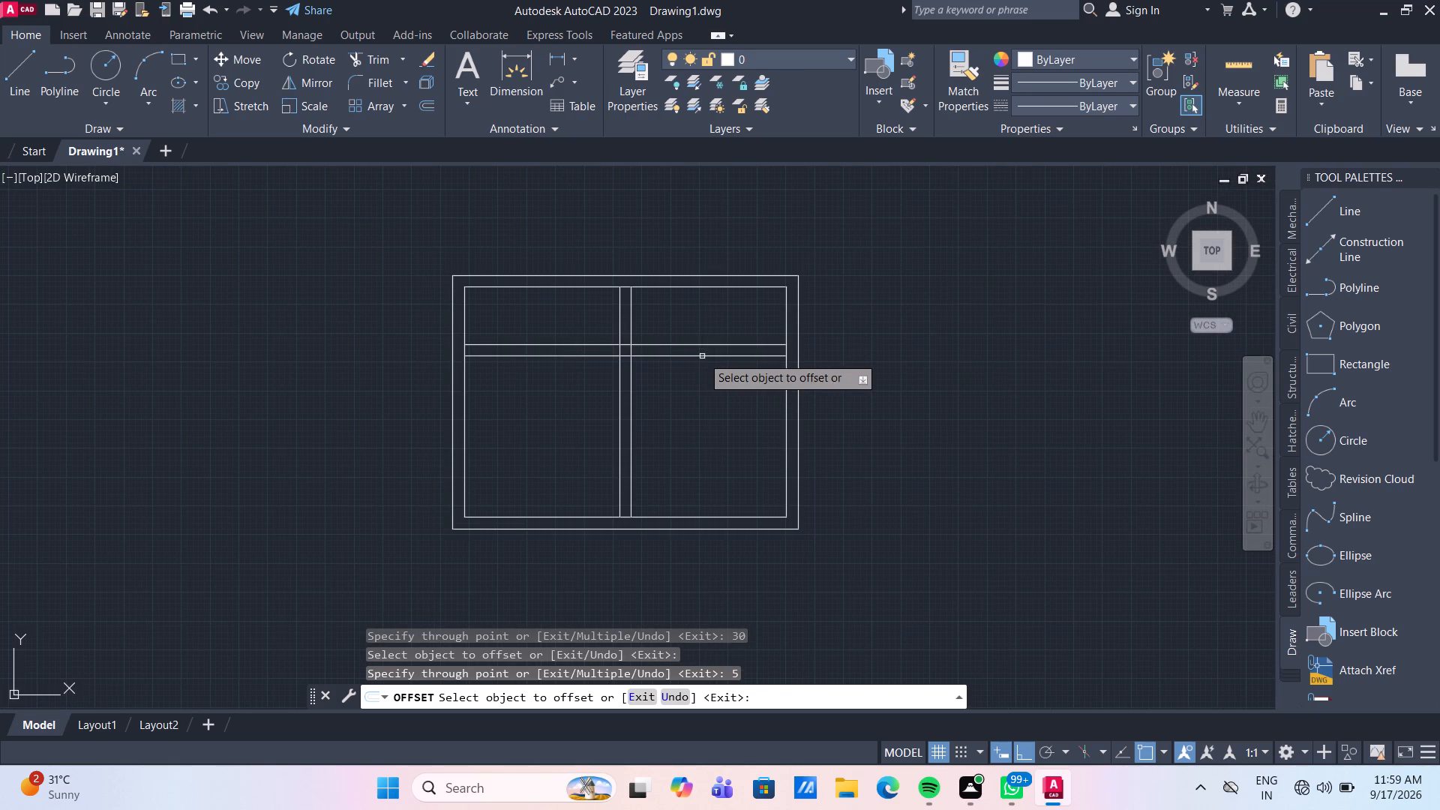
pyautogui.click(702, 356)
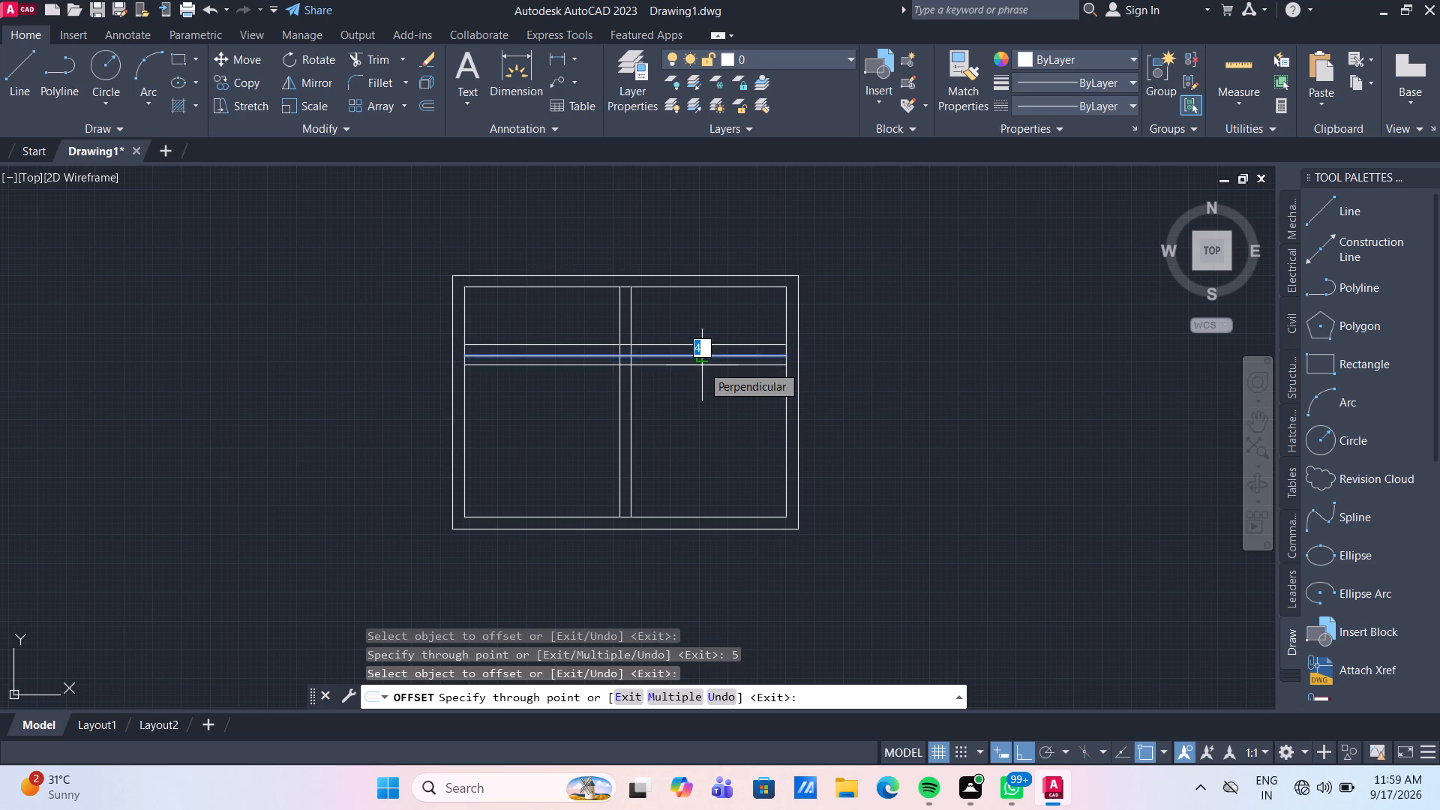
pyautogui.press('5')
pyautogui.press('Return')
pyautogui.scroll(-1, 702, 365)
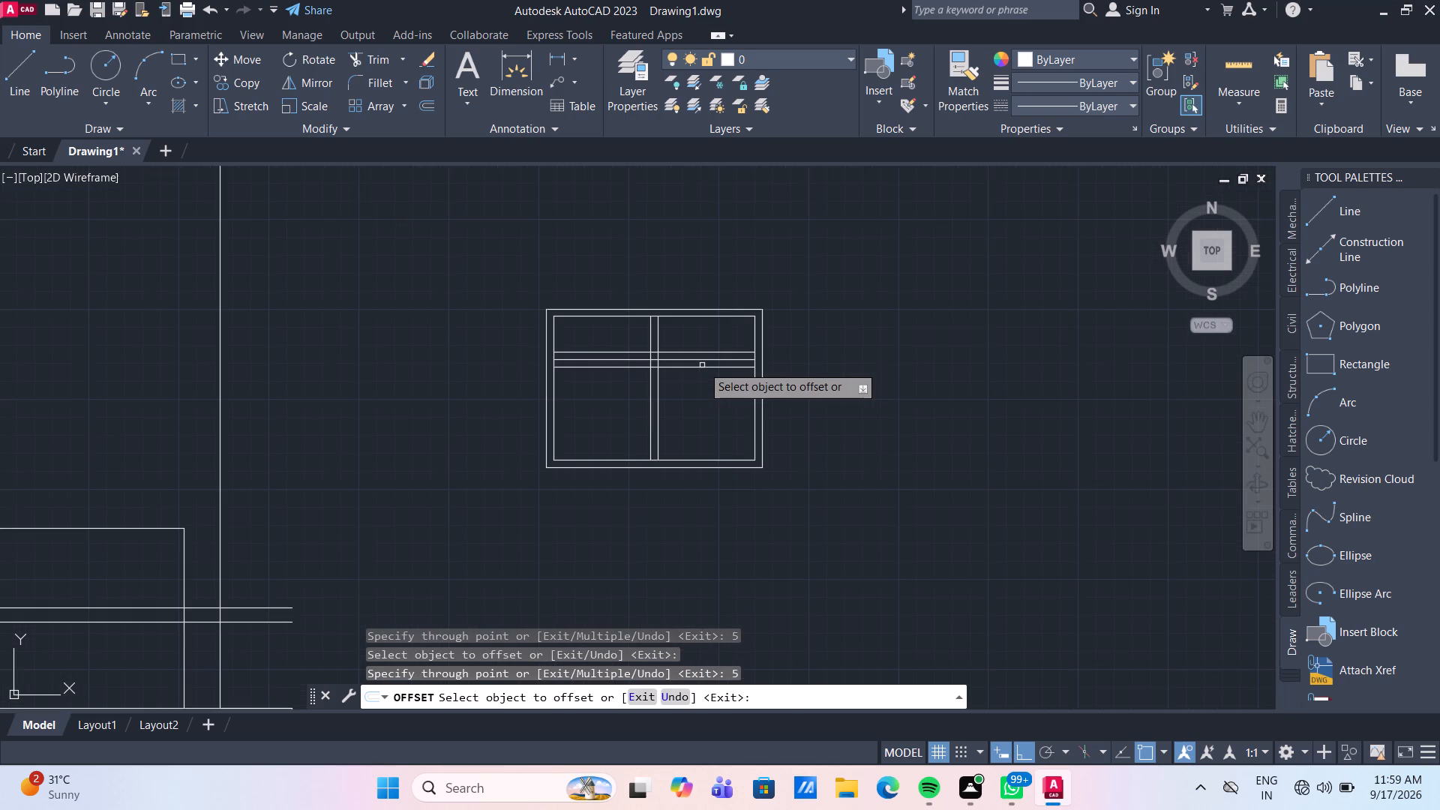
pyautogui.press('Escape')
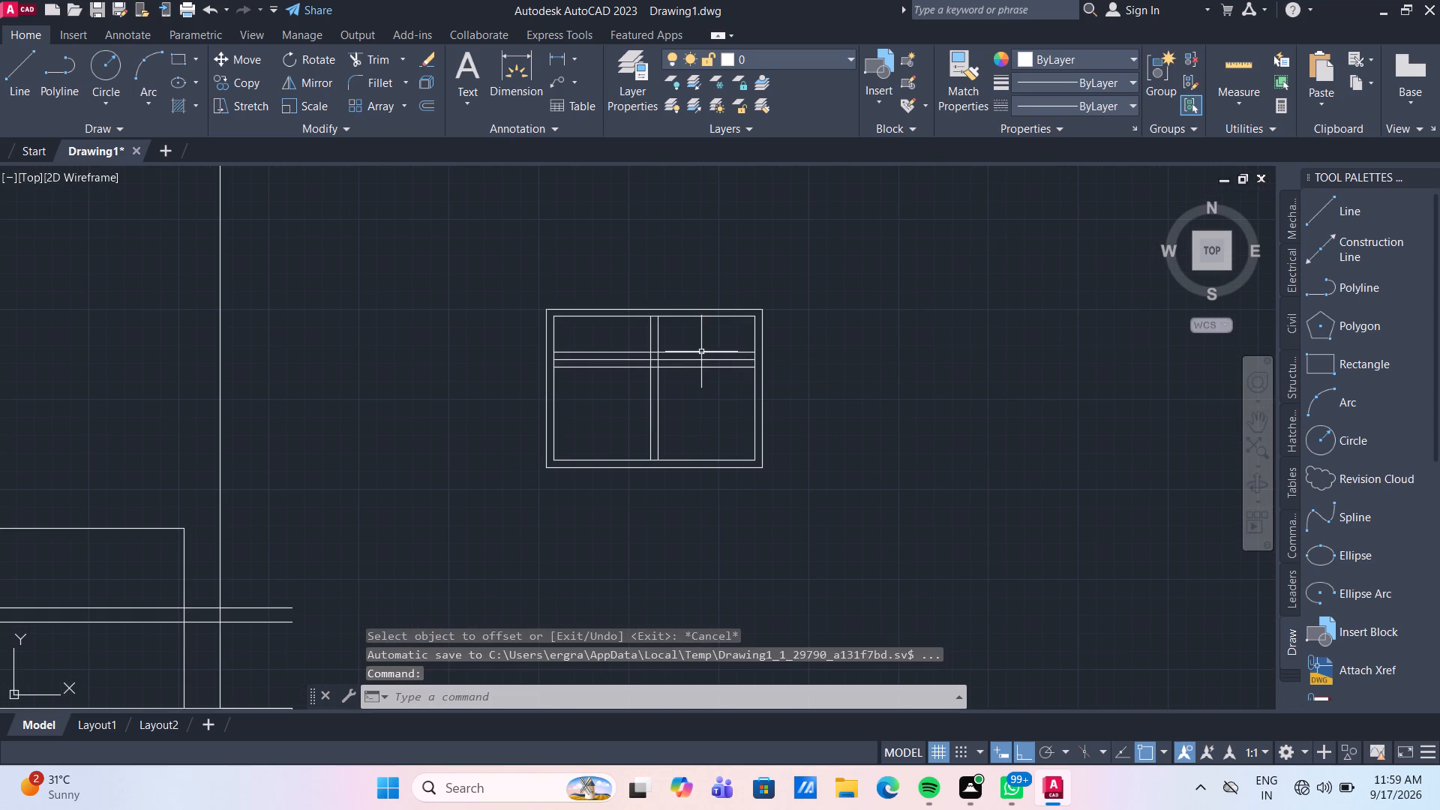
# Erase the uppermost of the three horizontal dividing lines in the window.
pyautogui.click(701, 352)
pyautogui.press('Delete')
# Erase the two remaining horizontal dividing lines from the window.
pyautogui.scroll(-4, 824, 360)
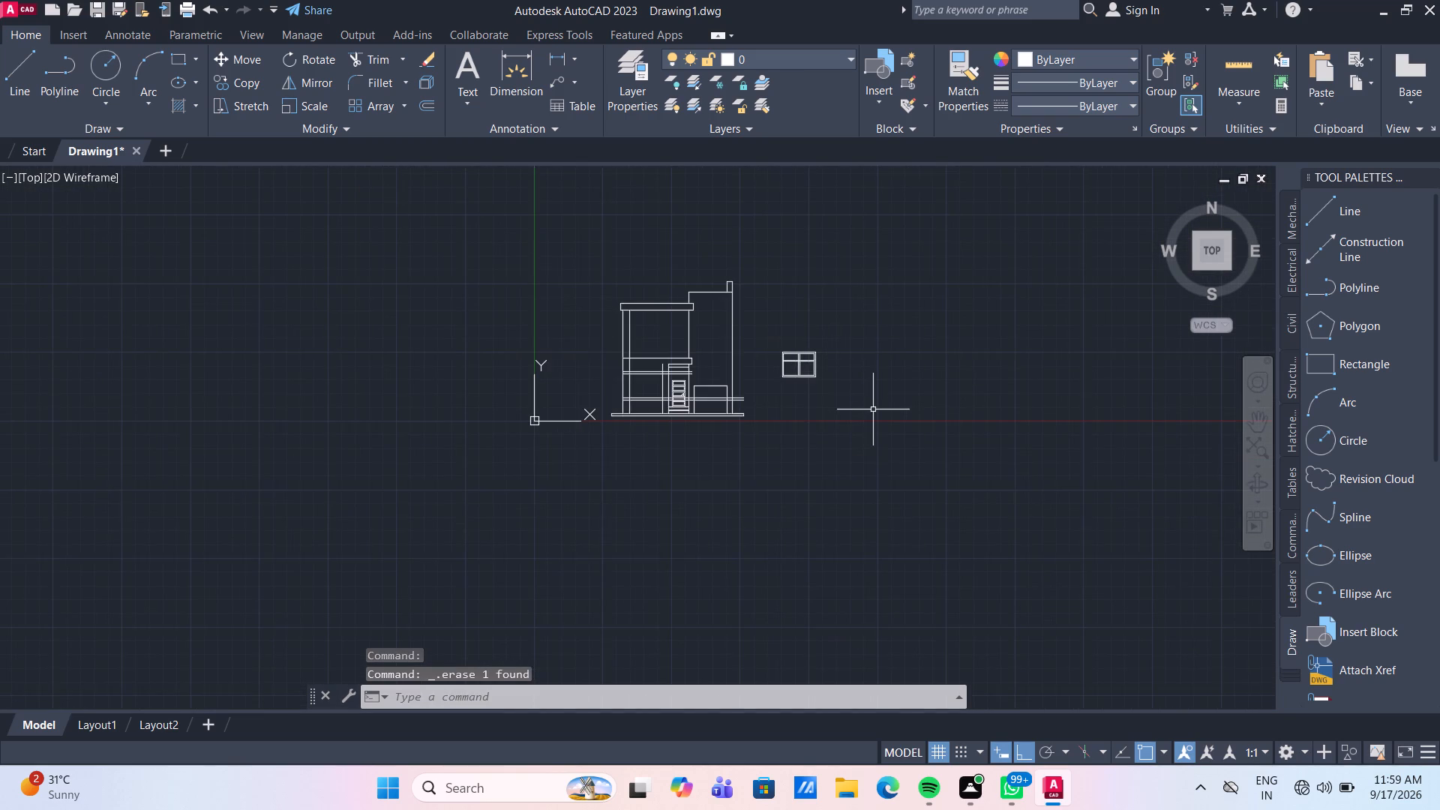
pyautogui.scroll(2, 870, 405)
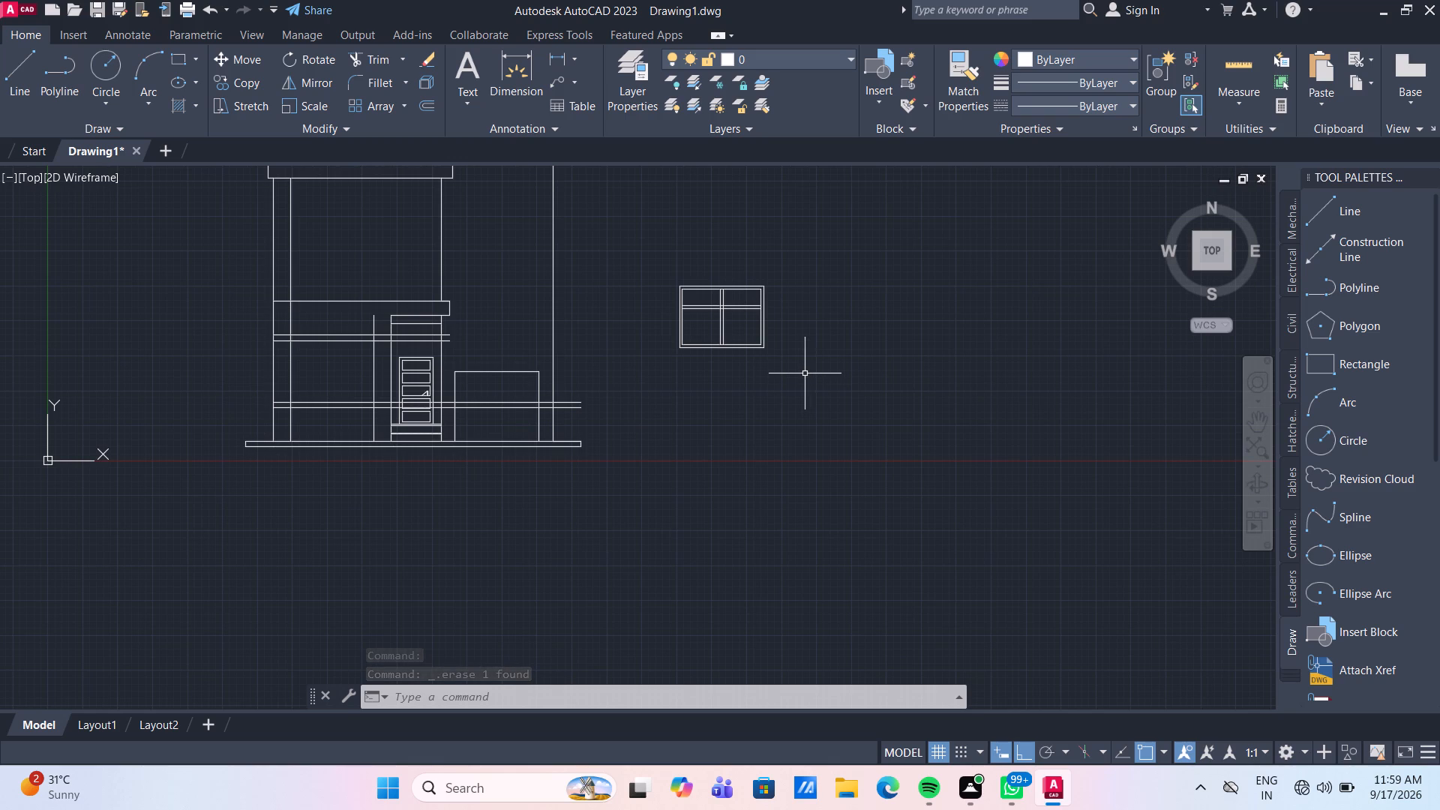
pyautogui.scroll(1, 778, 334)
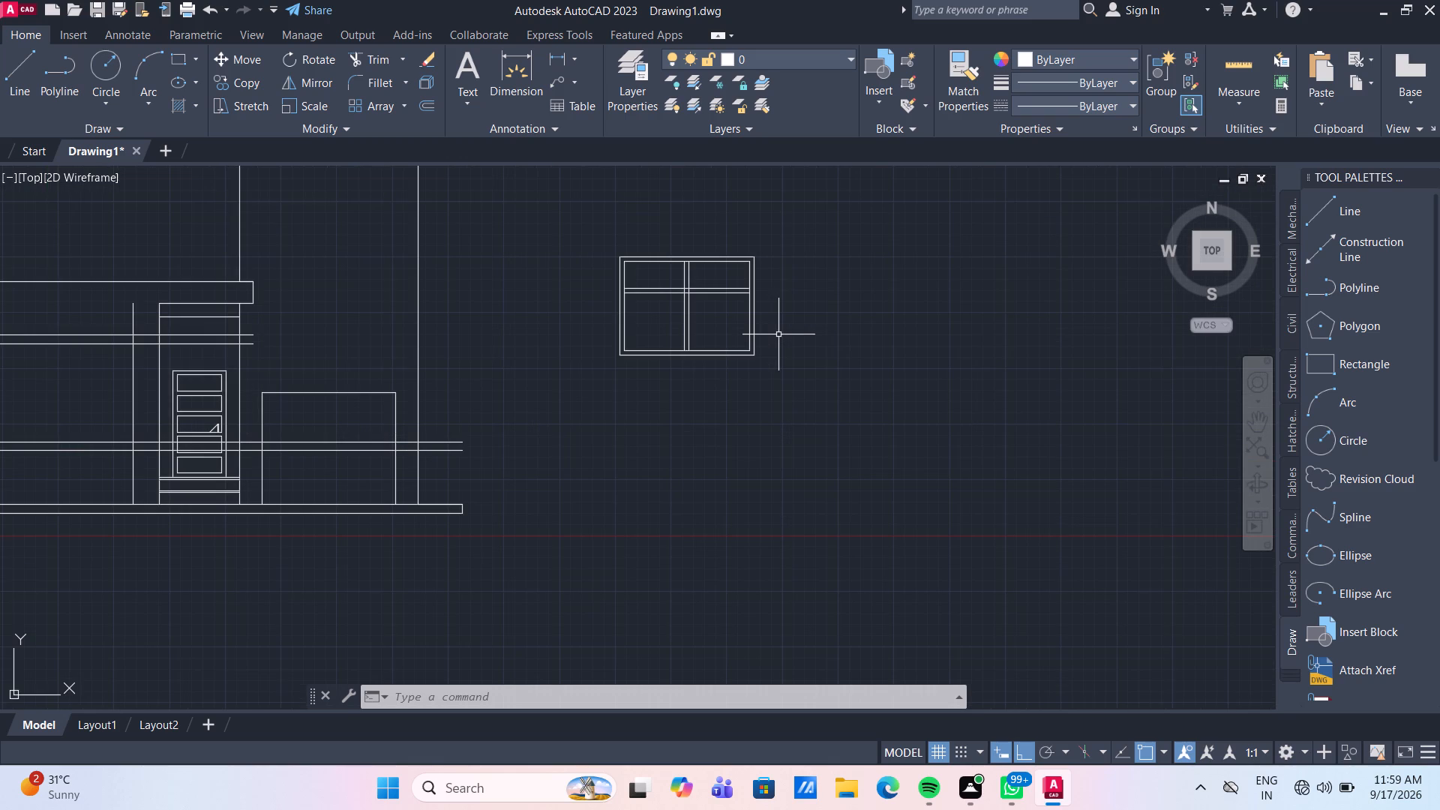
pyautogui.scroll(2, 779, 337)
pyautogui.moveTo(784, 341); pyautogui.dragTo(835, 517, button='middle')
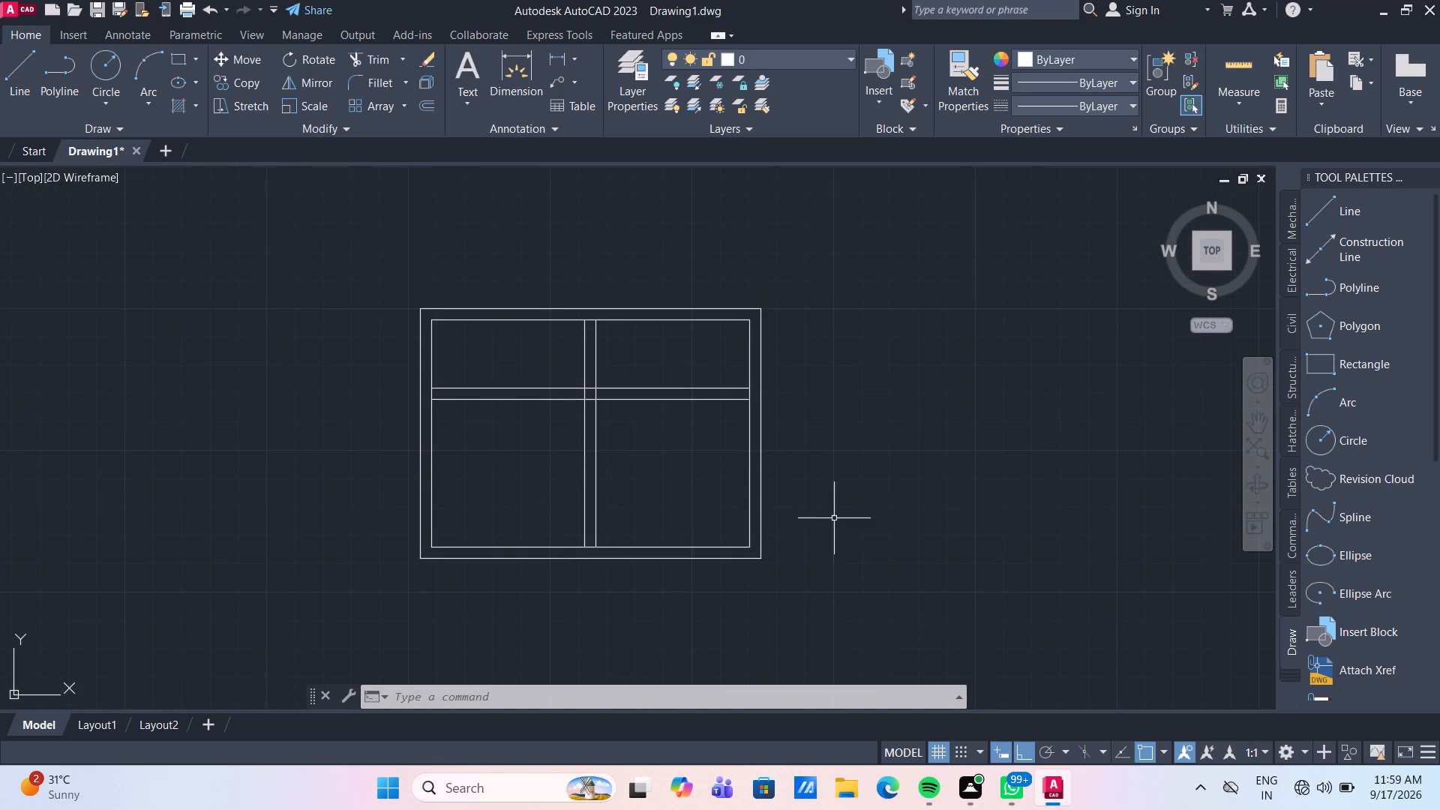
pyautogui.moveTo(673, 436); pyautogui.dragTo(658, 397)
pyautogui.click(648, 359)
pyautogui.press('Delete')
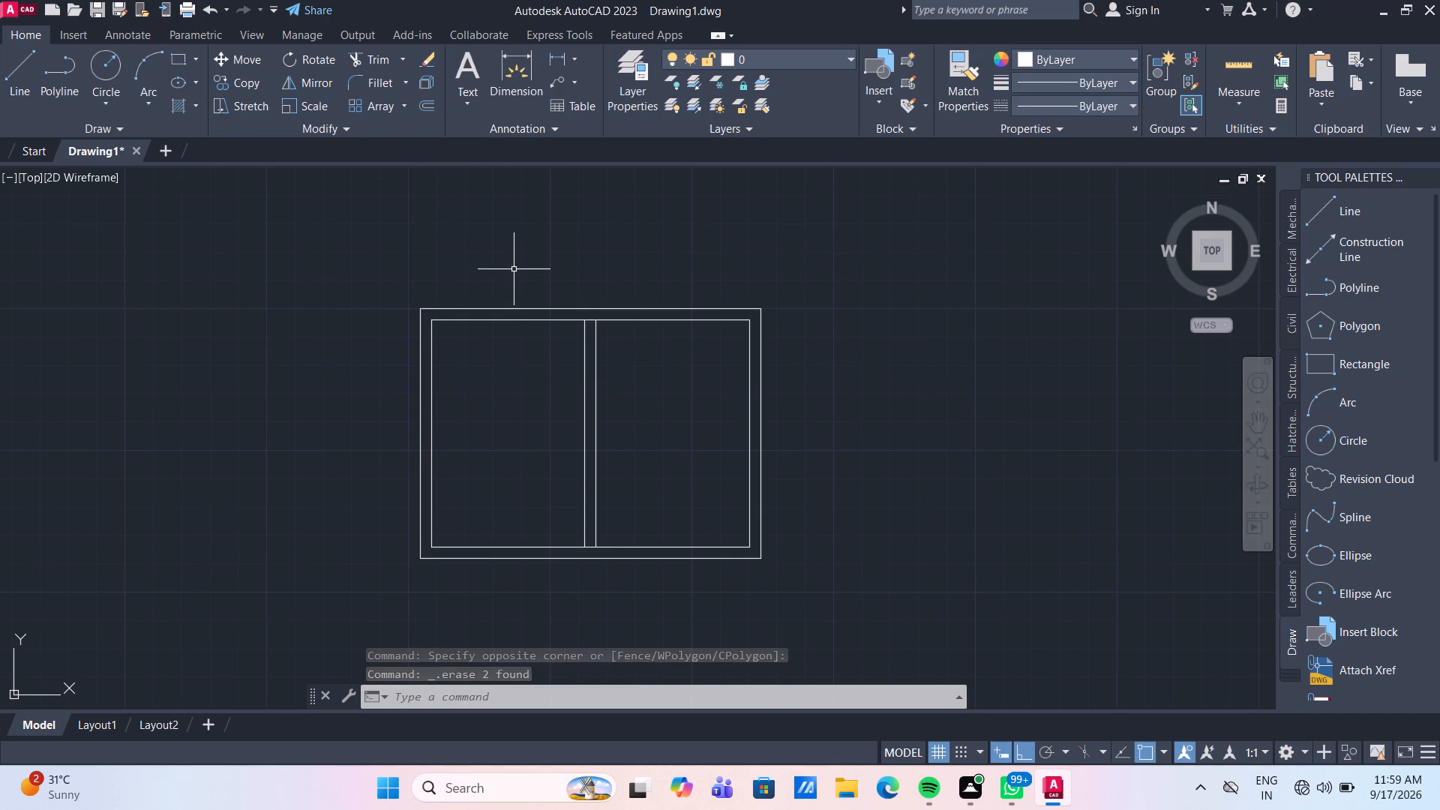
# Form a horizontal window divider by offsetting the inner frame's top line 25 mm downward and that new line another 5 mm downward.
pyautogui.press('o')
pyautogui.press('Return')
pyautogui.press('Return')
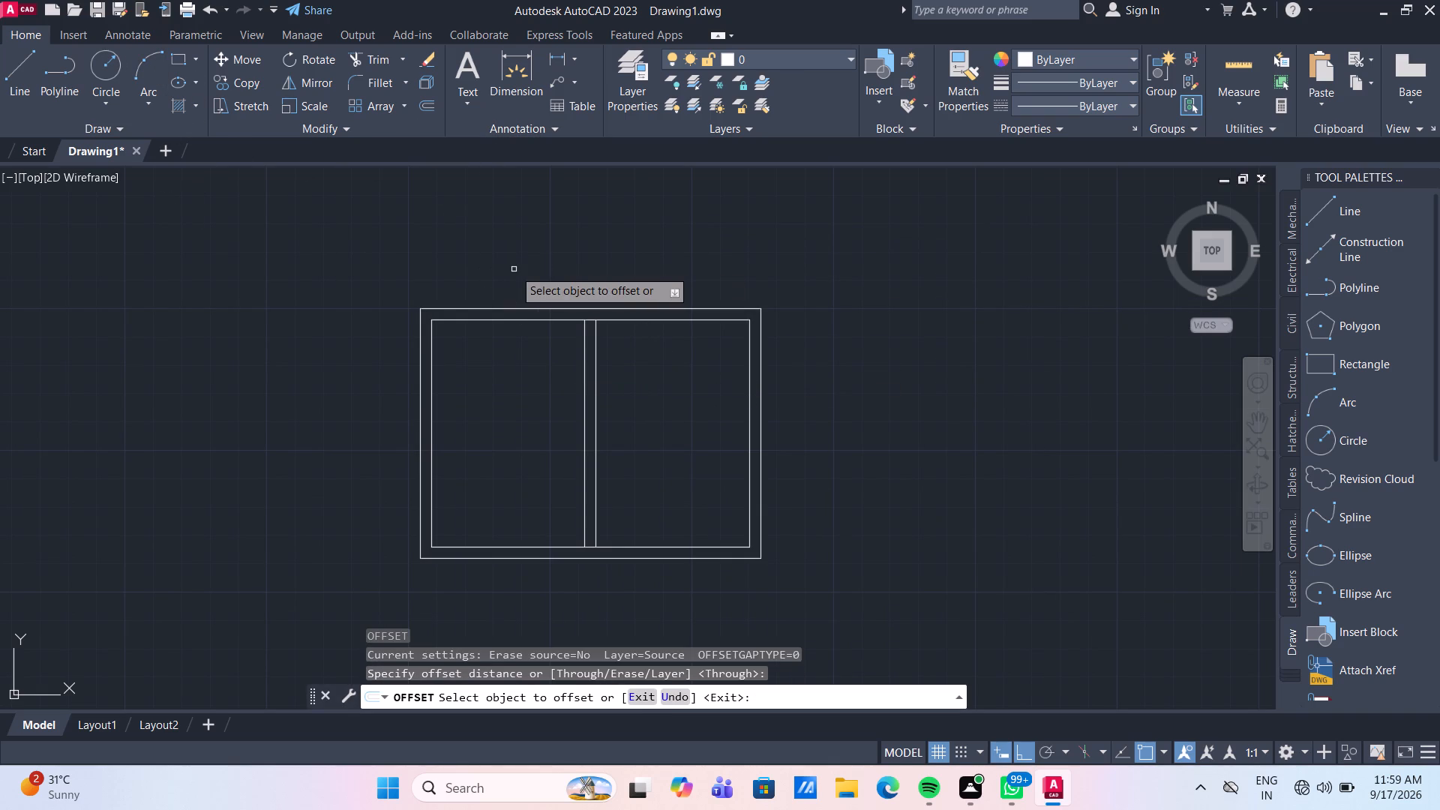
pyautogui.moveTo(538, 318); pyautogui.dragTo(539, 326)
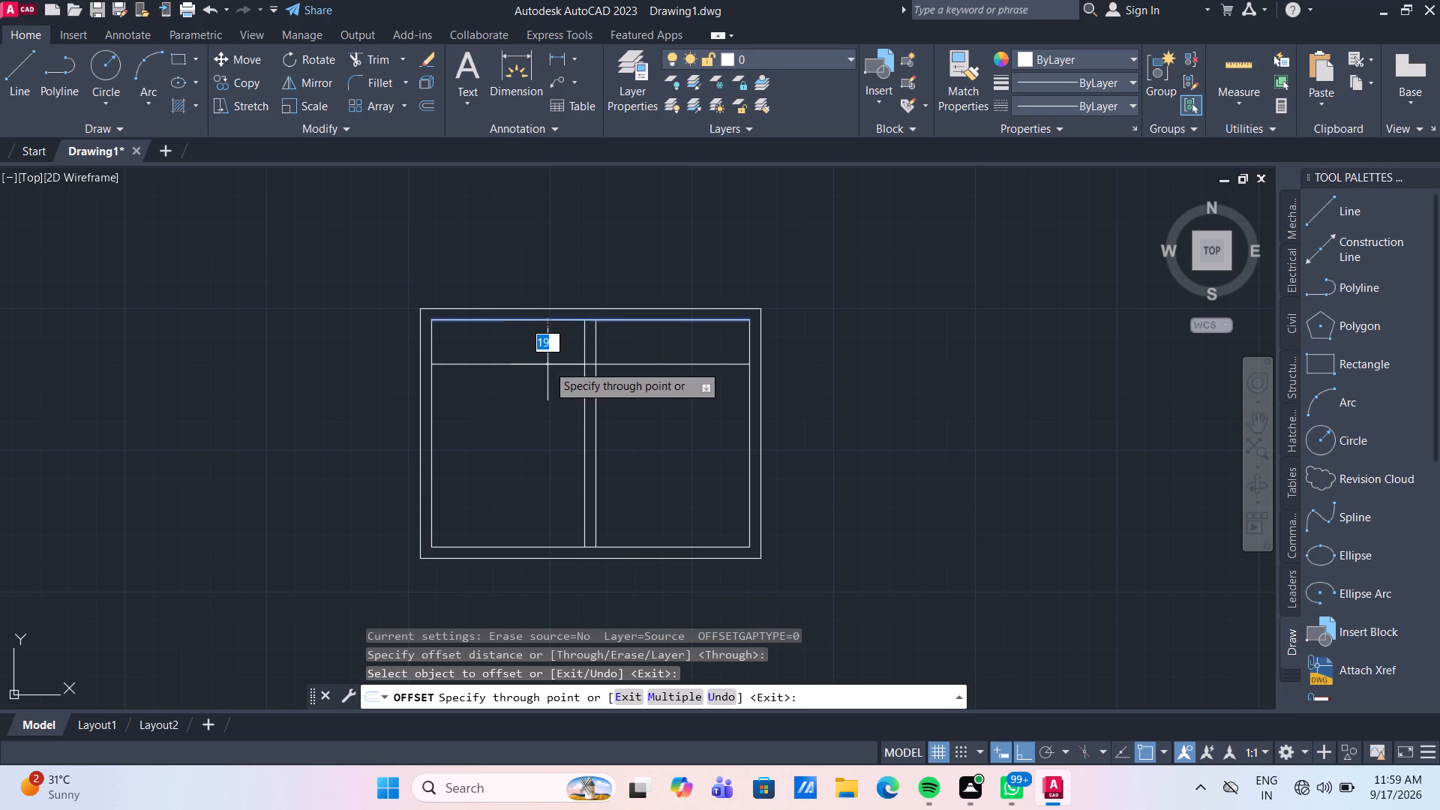
pyautogui.write('25')
pyautogui.press('Return')
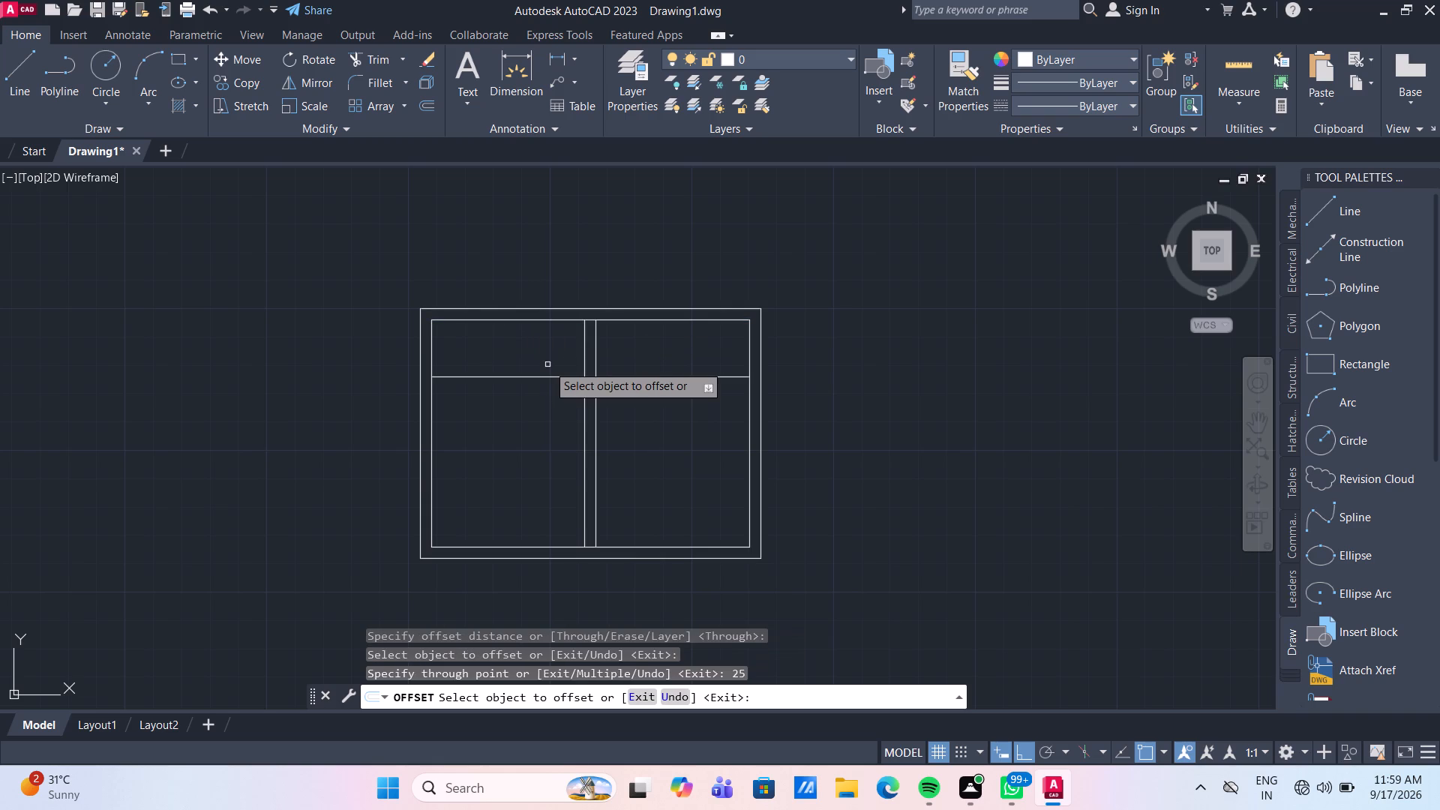
pyautogui.click(559, 378)
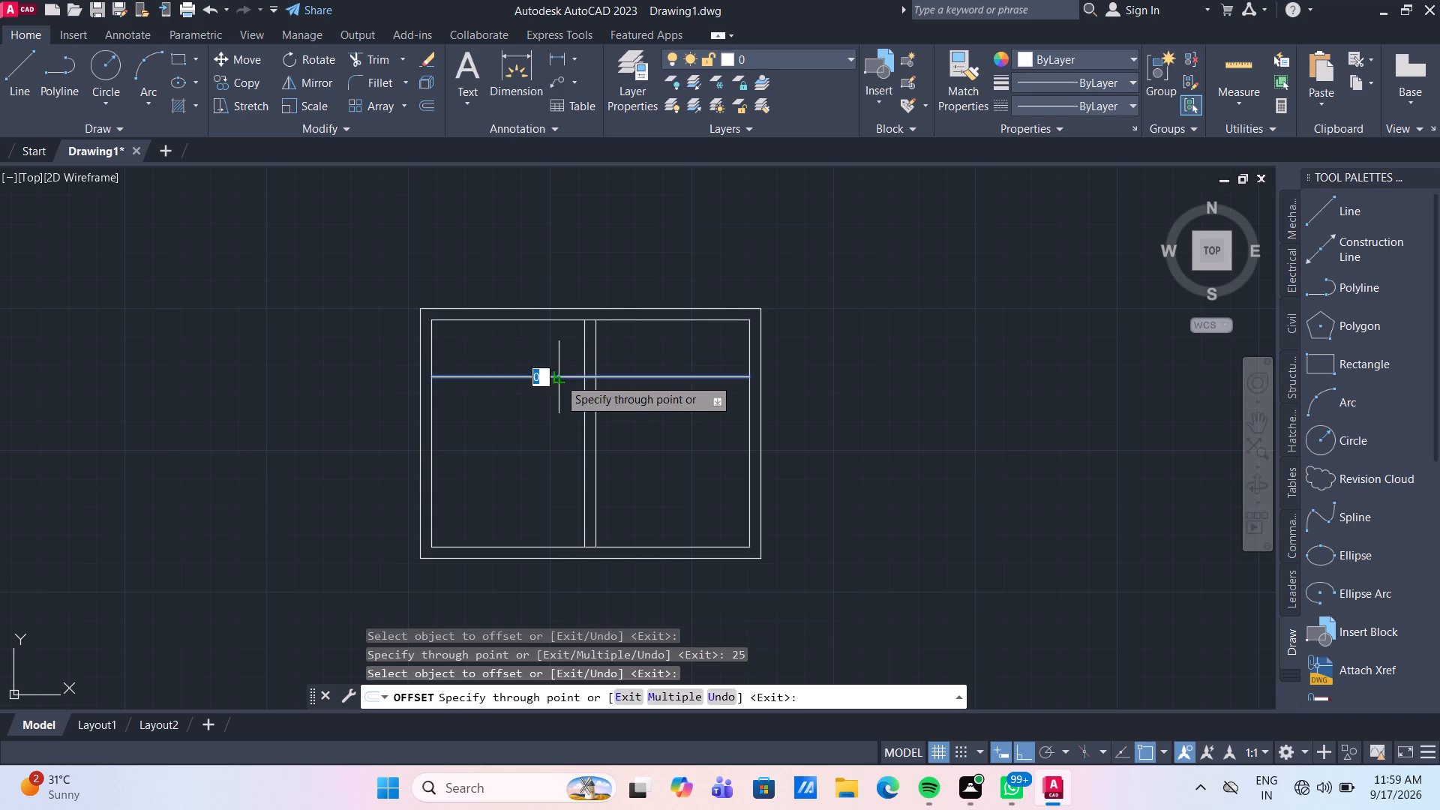
pyautogui.press('5')
pyautogui.press('Return')
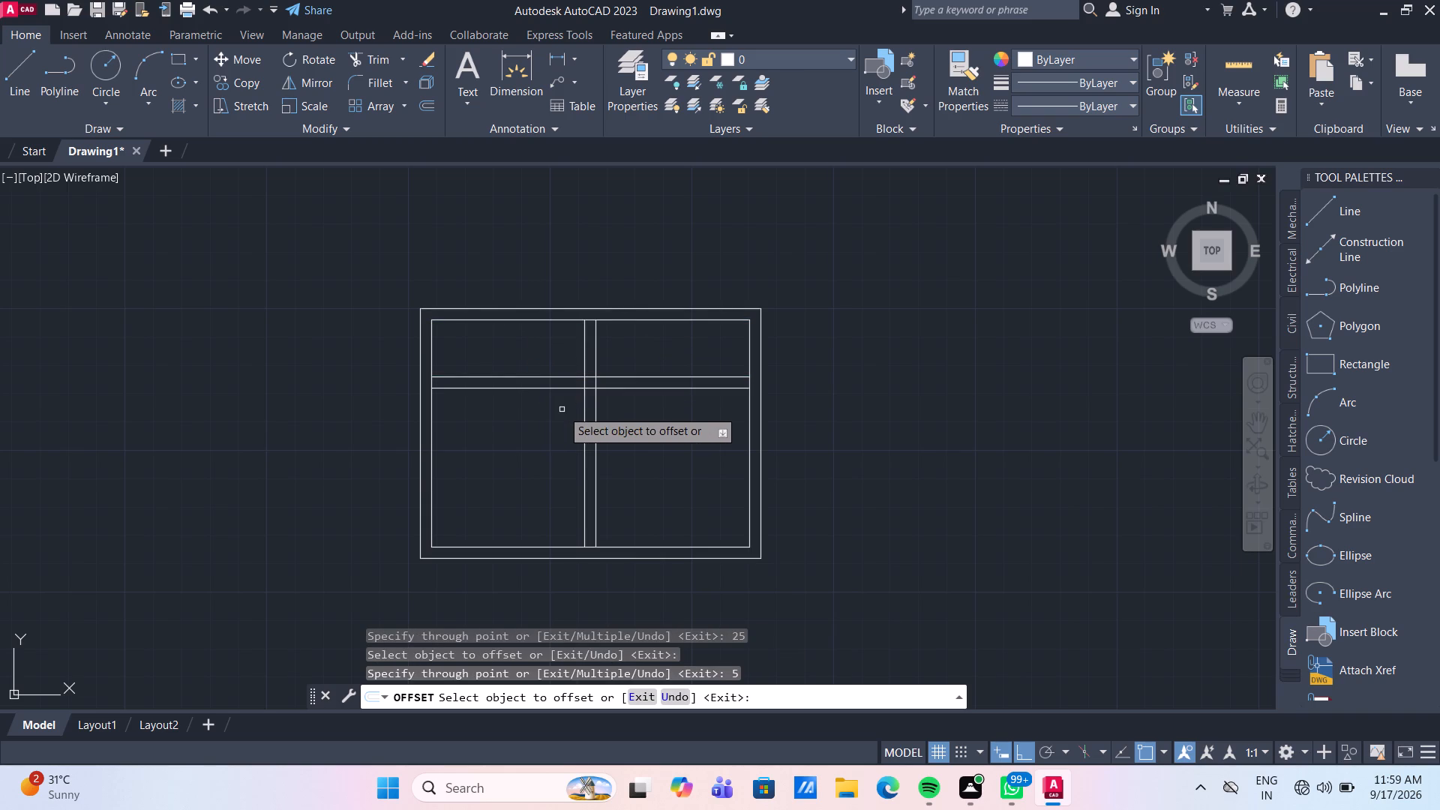
pyautogui.press('Escape')
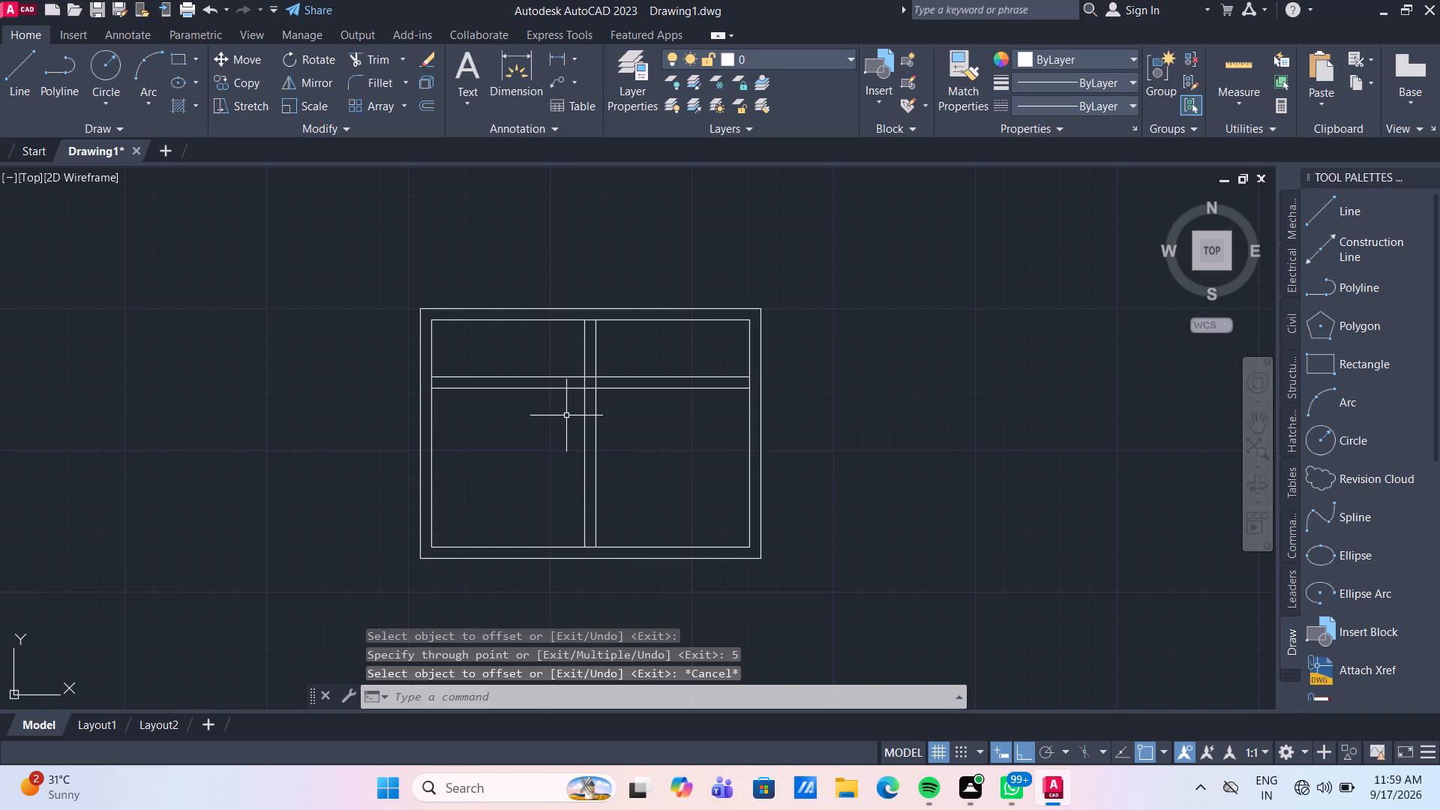
# Trim the line segments inside the window's horizontal and vertical divider bars to leave four separate panes.
pyautogui.write('TR')
pyautogui.press('Return')
pyautogui.scroll(2, 526, 404)
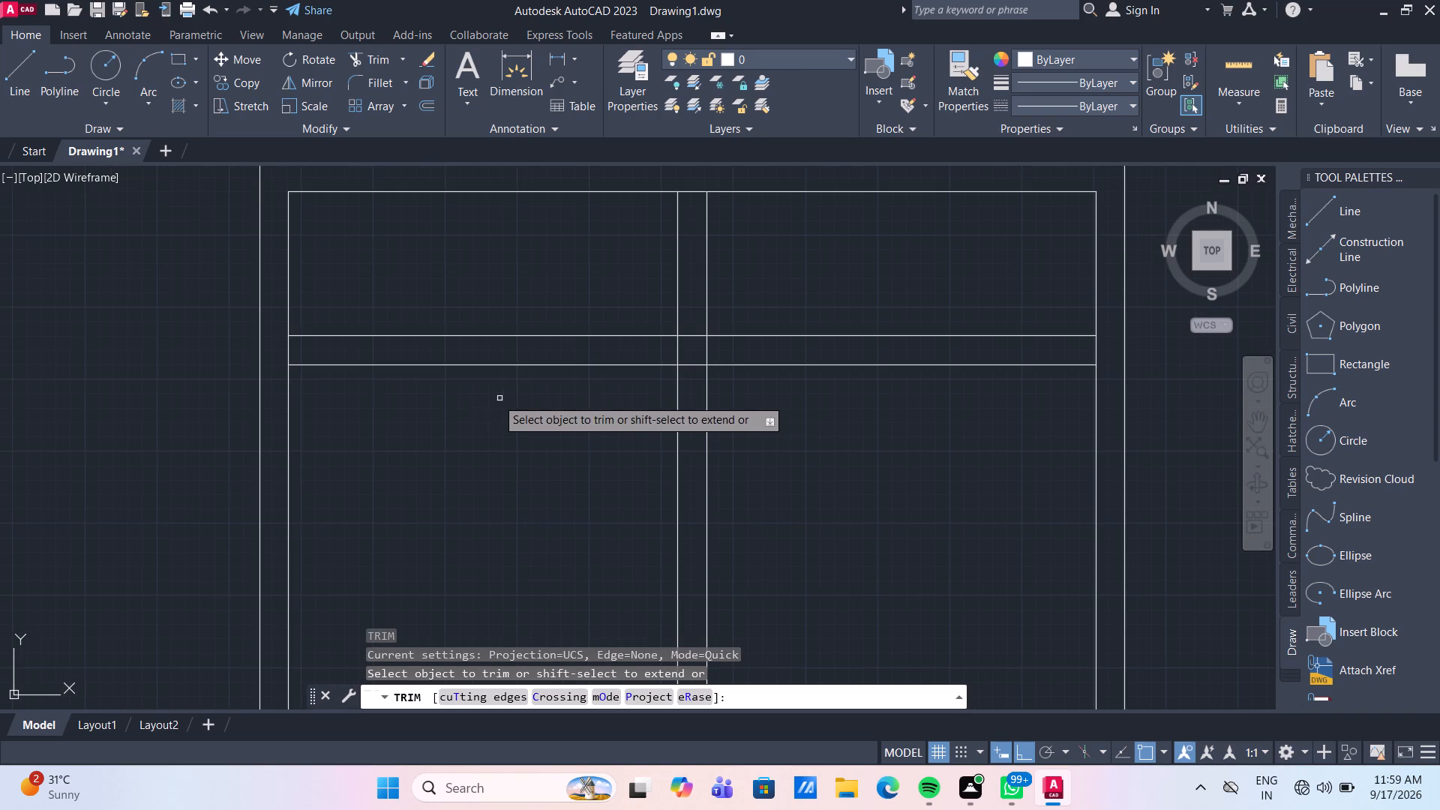
pyautogui.click(280, 348)
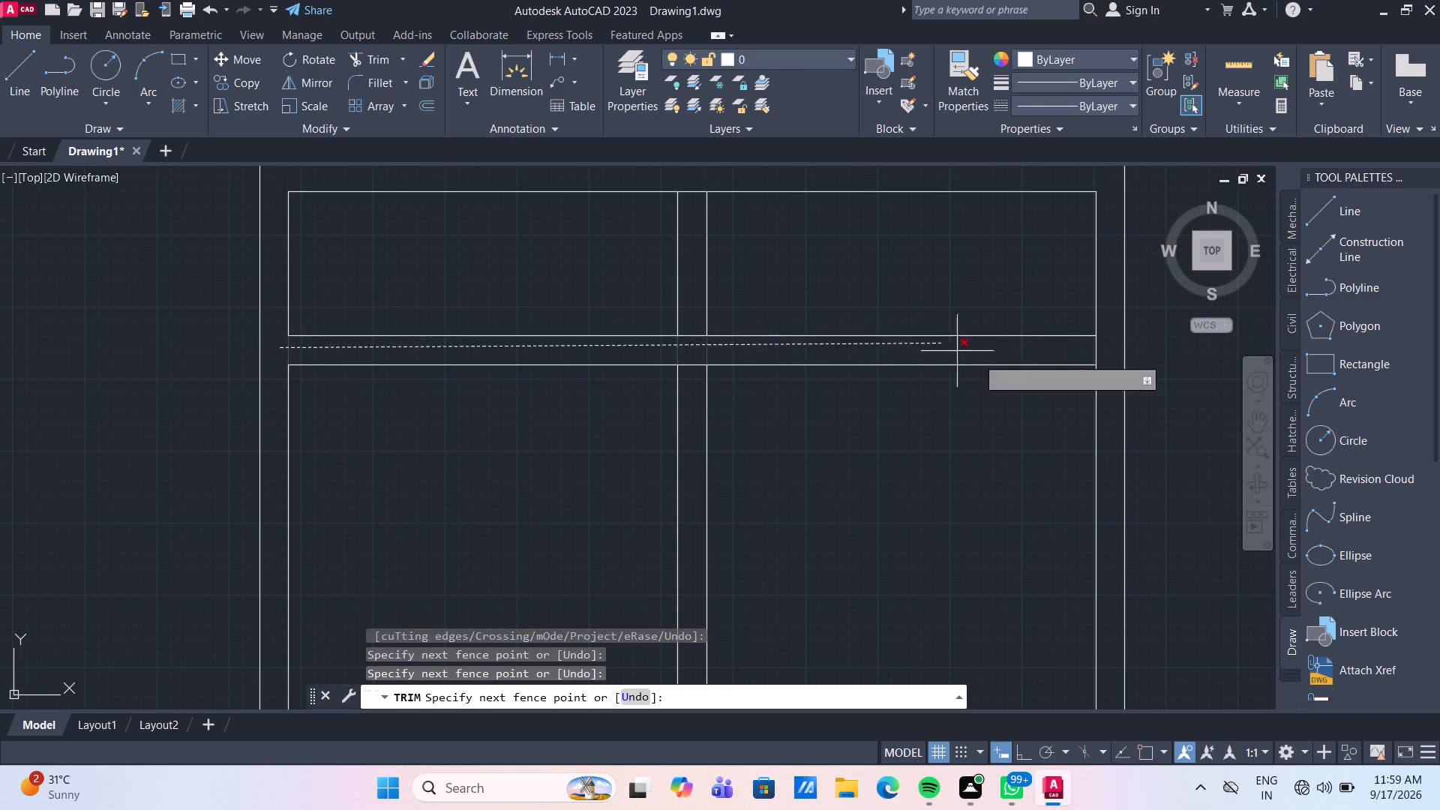
pyautogui.click(1105, 349)
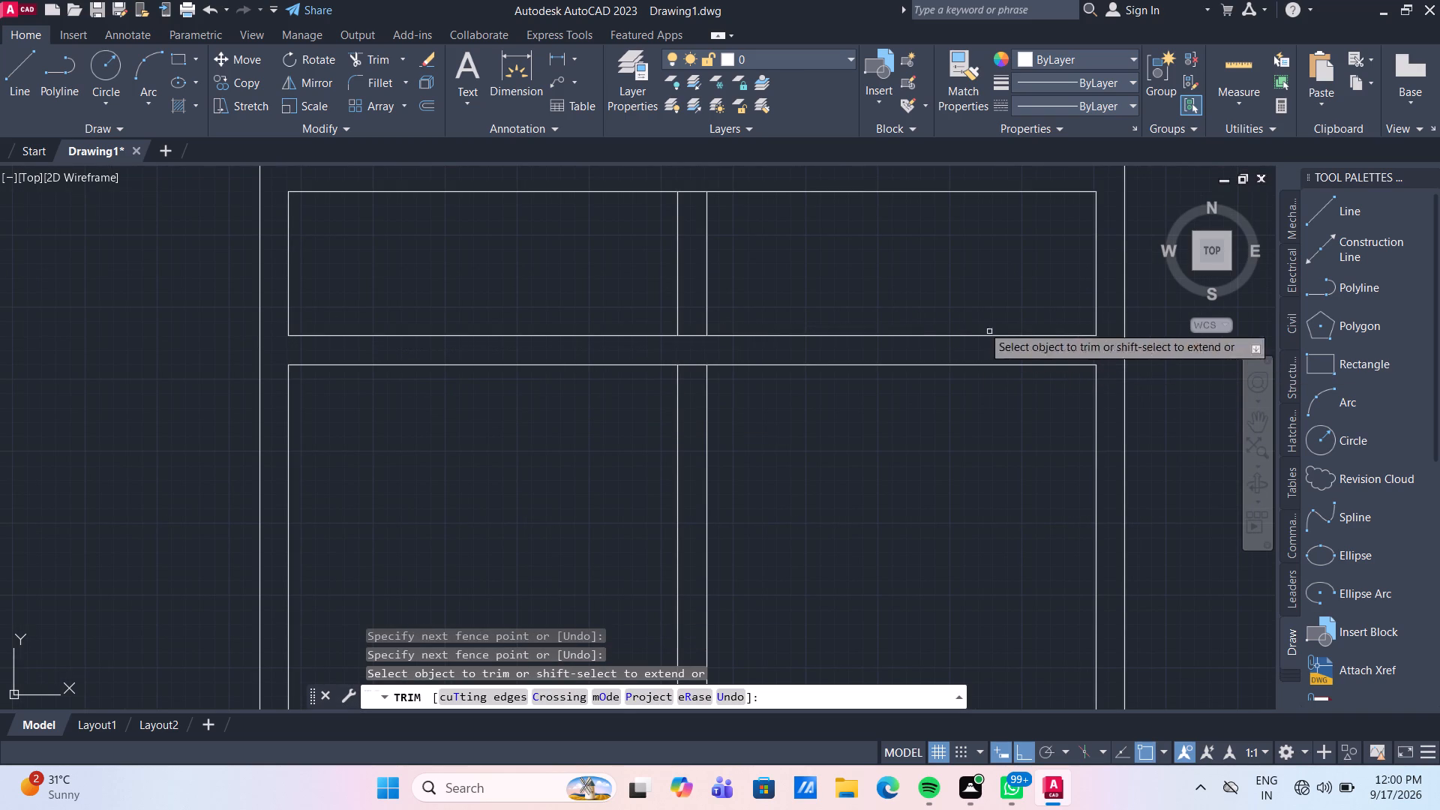
pyautogui.moveTo(688, 178); pyautogui.dragTo(699, 190)
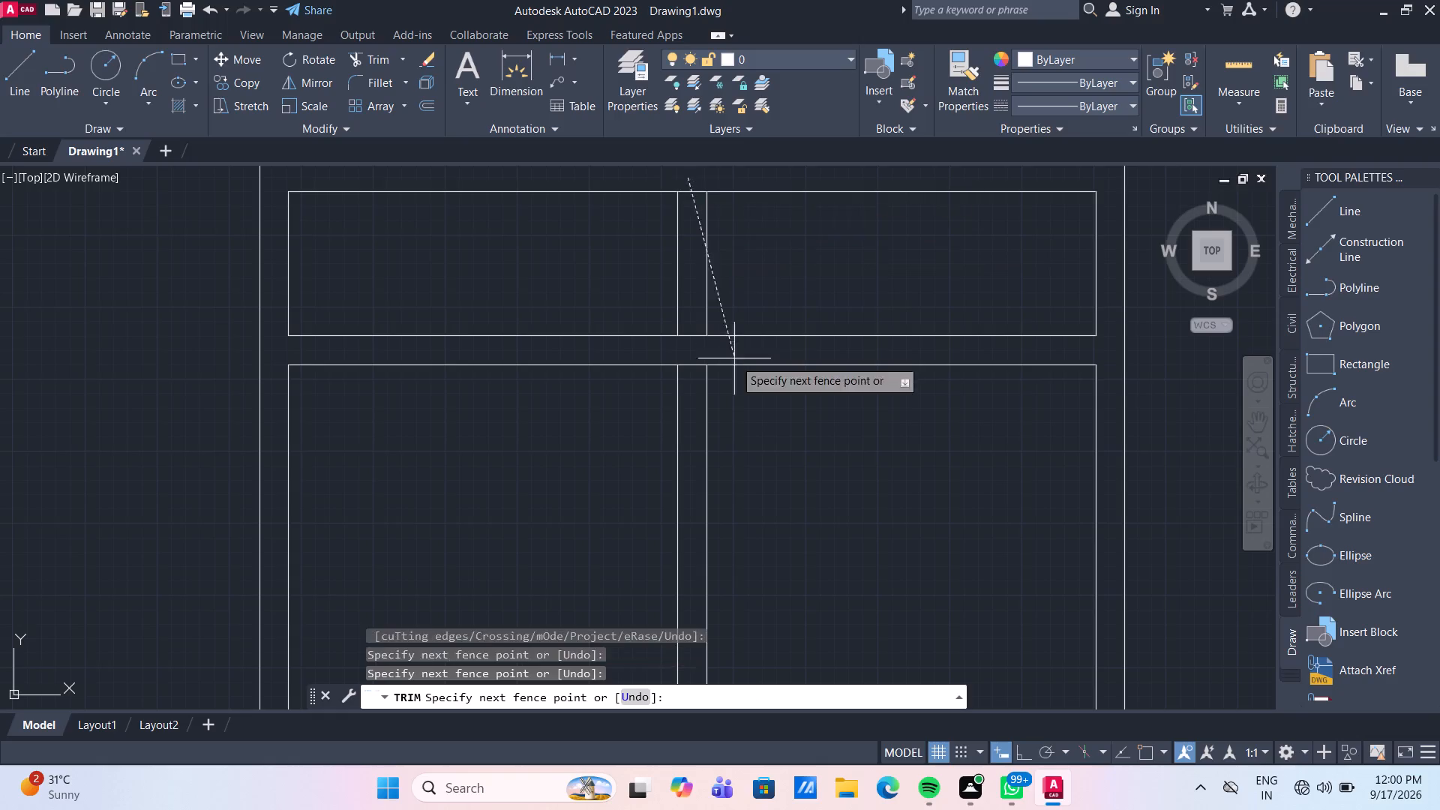
pyautogui.moveTo(696, 481); pyautogui.dragTo(649, 260, button='middle')
pyautogui.scroll(-1, 696, 481)
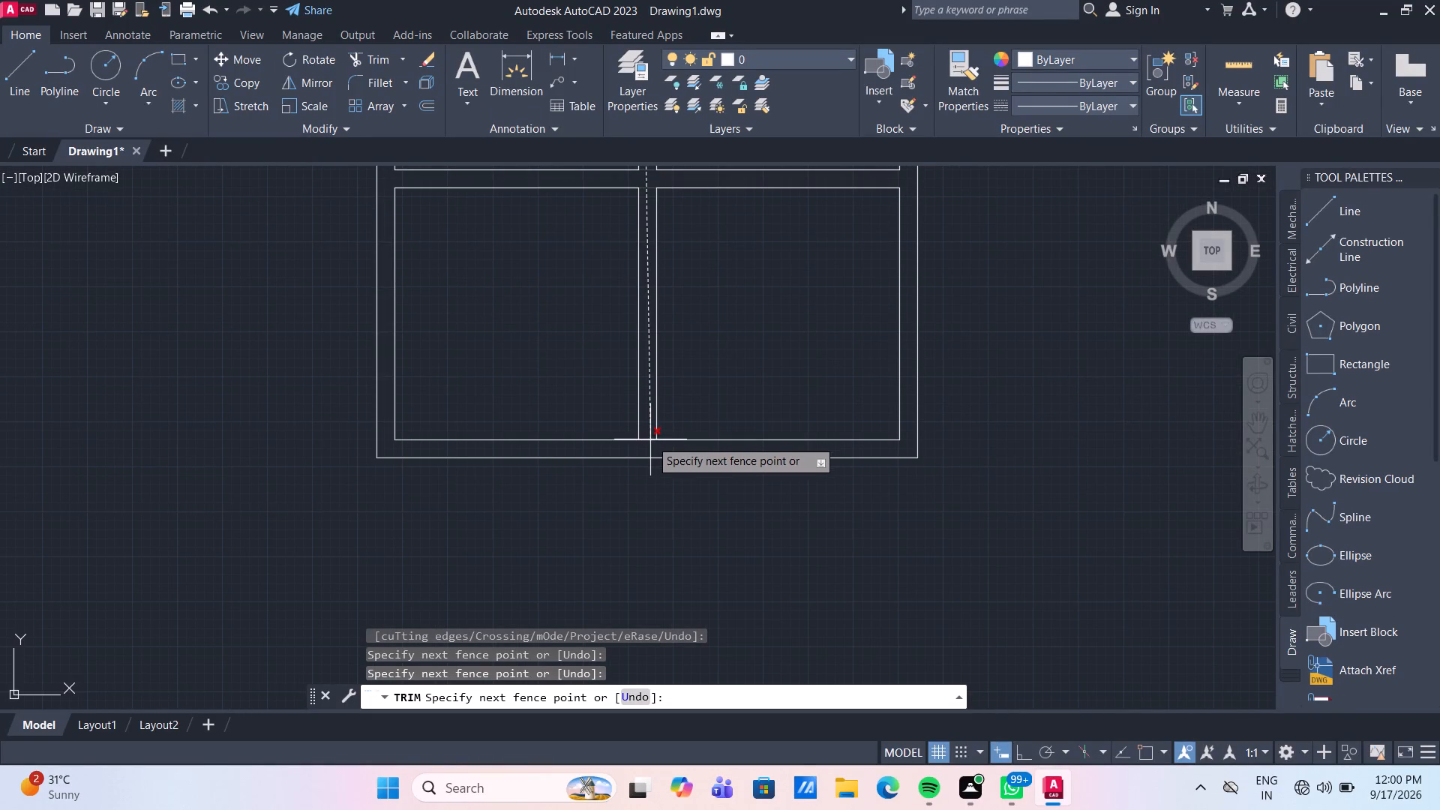
pyautogui.click(650, 448)
pyautogui.scroll(-2, 740, 371)
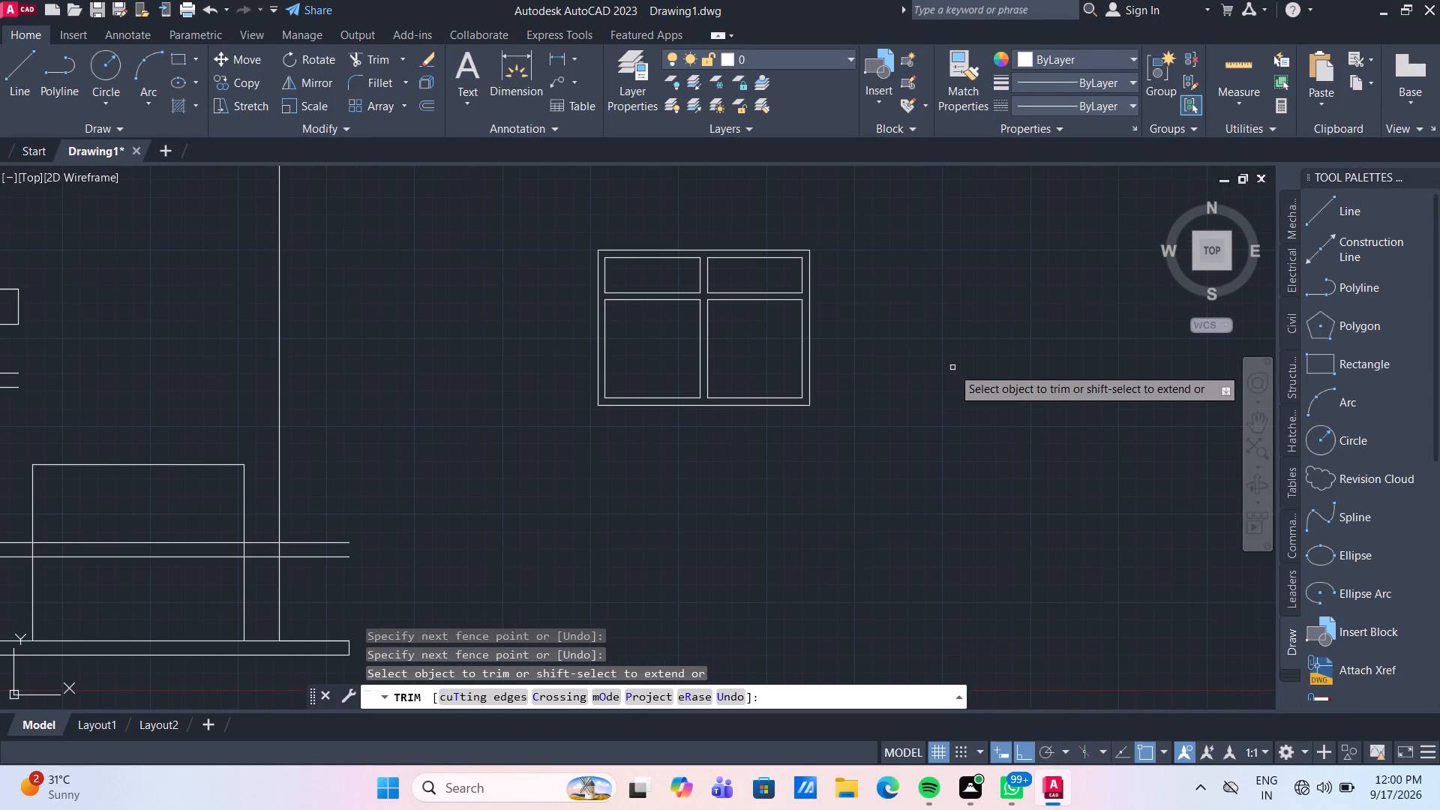
pyautogui.press('Escape')
# Group all the lines of the finished window into one object.
pyautogui.scroll(-1, 941, 370)
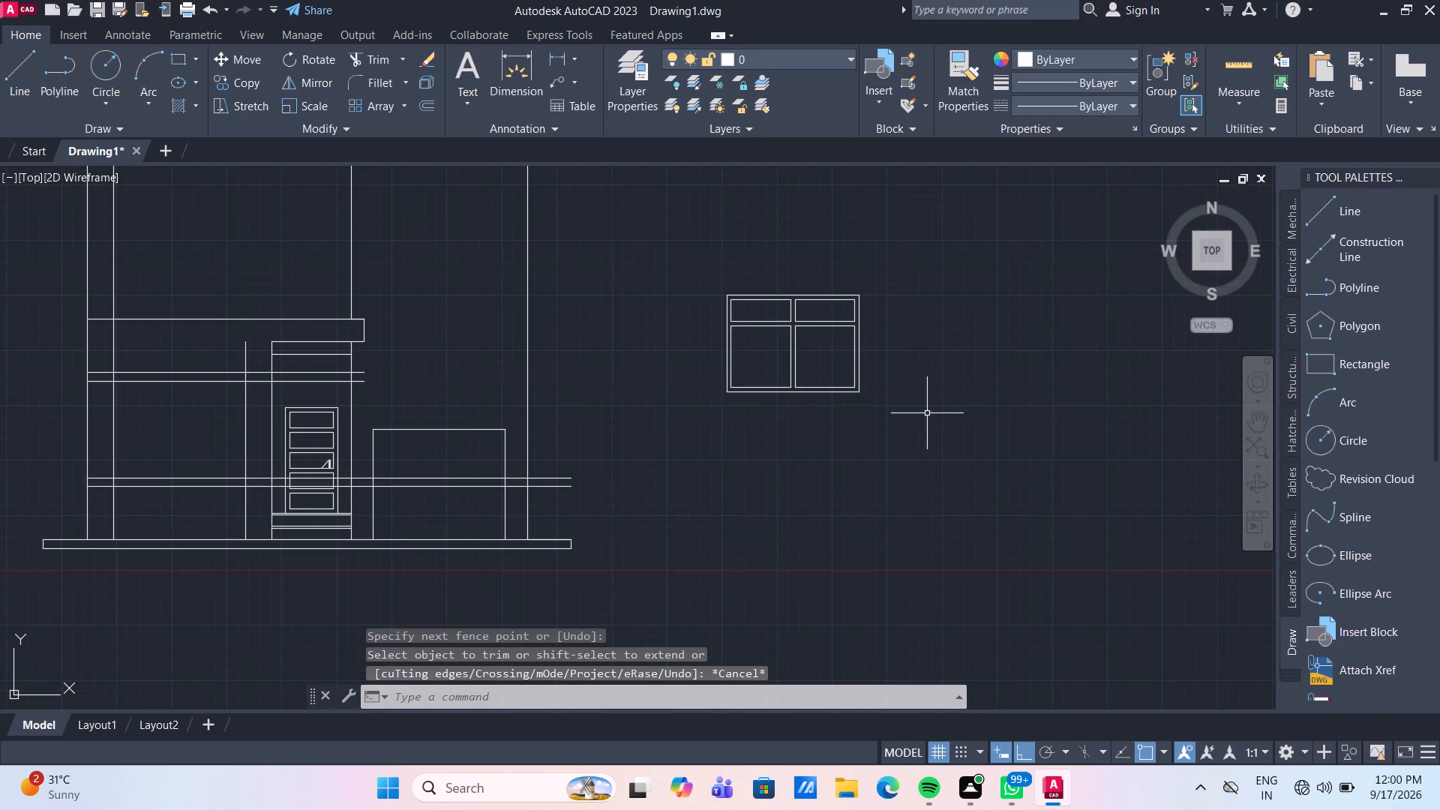
pyautogui.moveTo(904, 416); pyautogui.dragTo(892, 408)
pyautogui.click(697, 242)
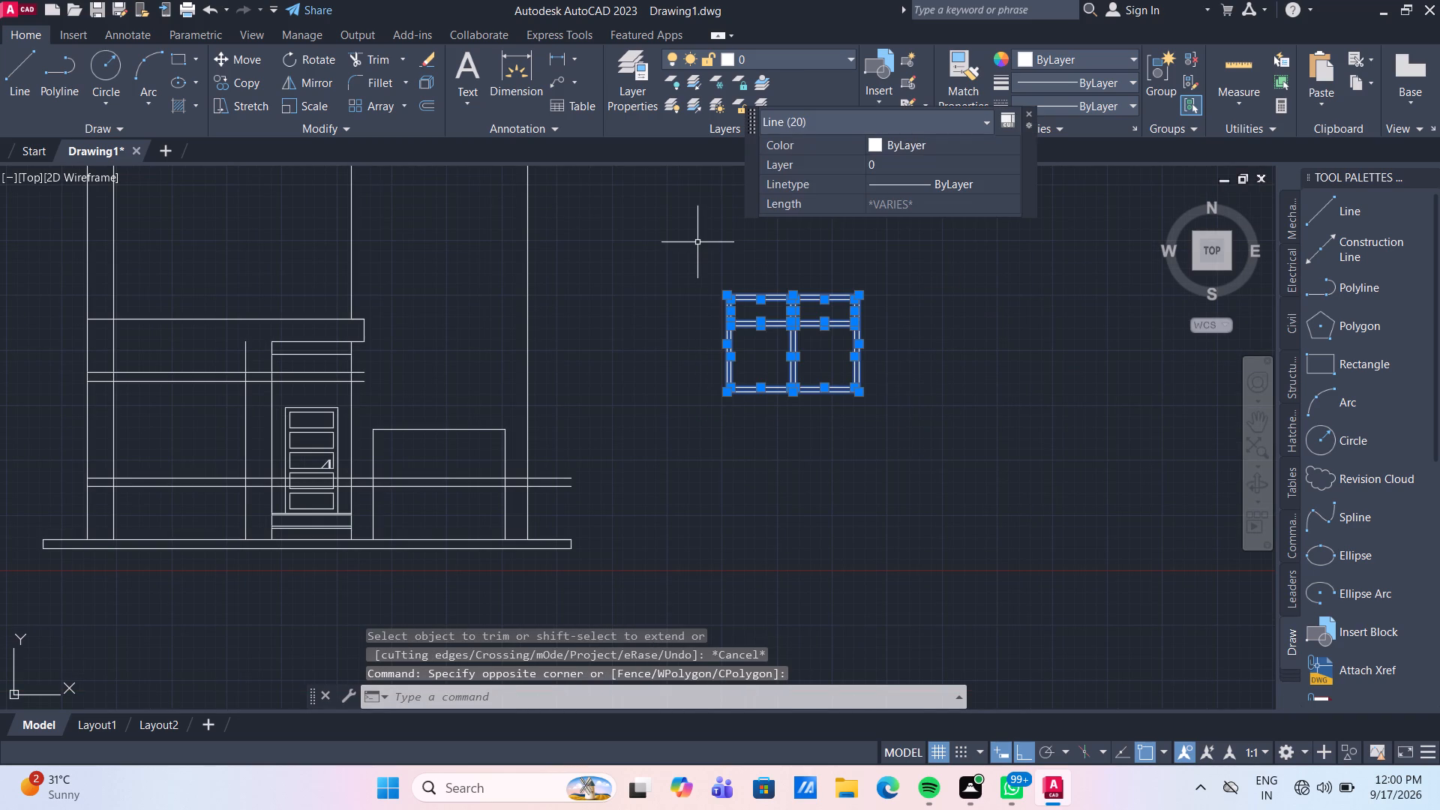
pyautogui.press('g')
pyautogui.press('Return')
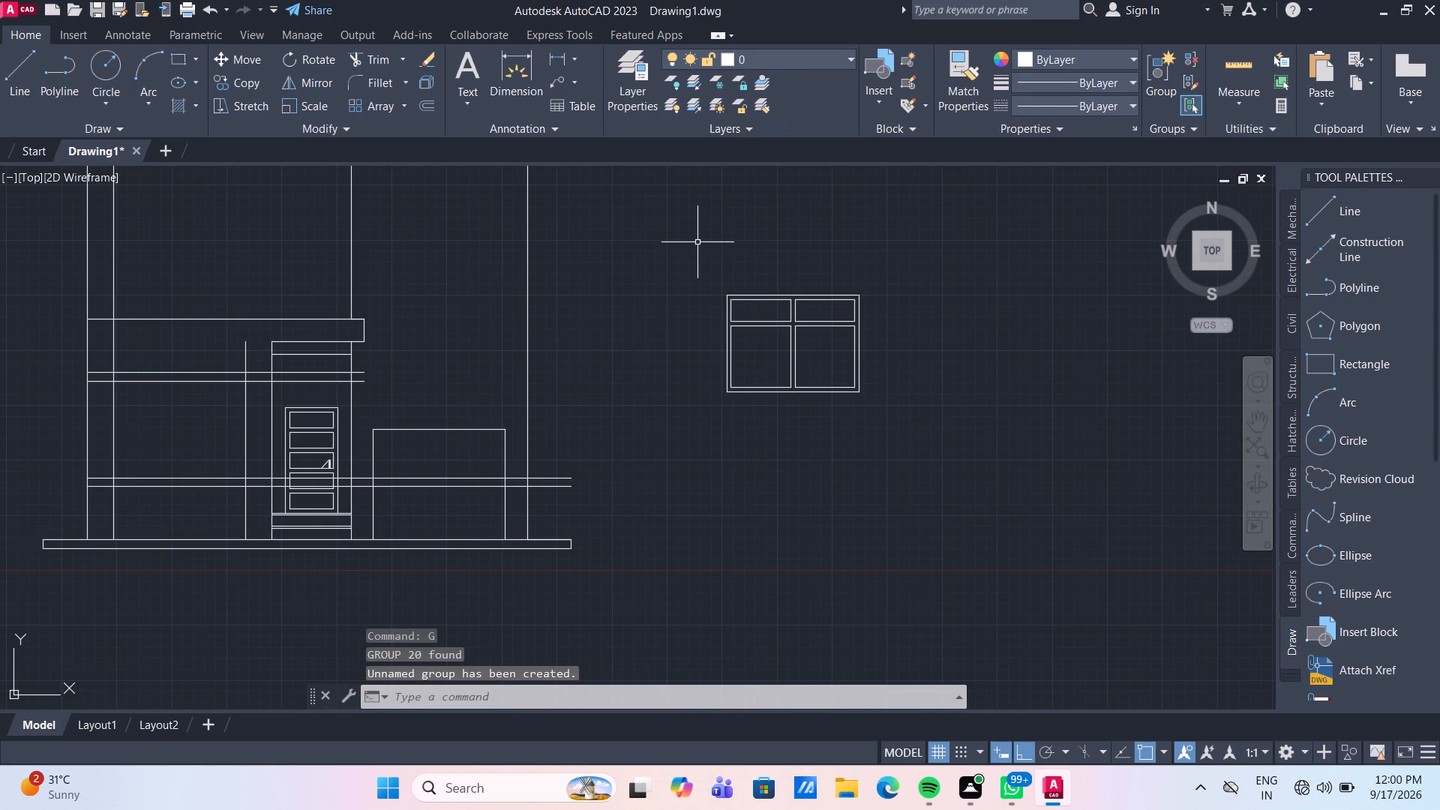
# Move the window group by its outer top-left corner to where the inner-left vertical guide meets the lower line of the upper horizontal pair.
pyautogui.click(785, 337)
pyautogui.click(724, 280)
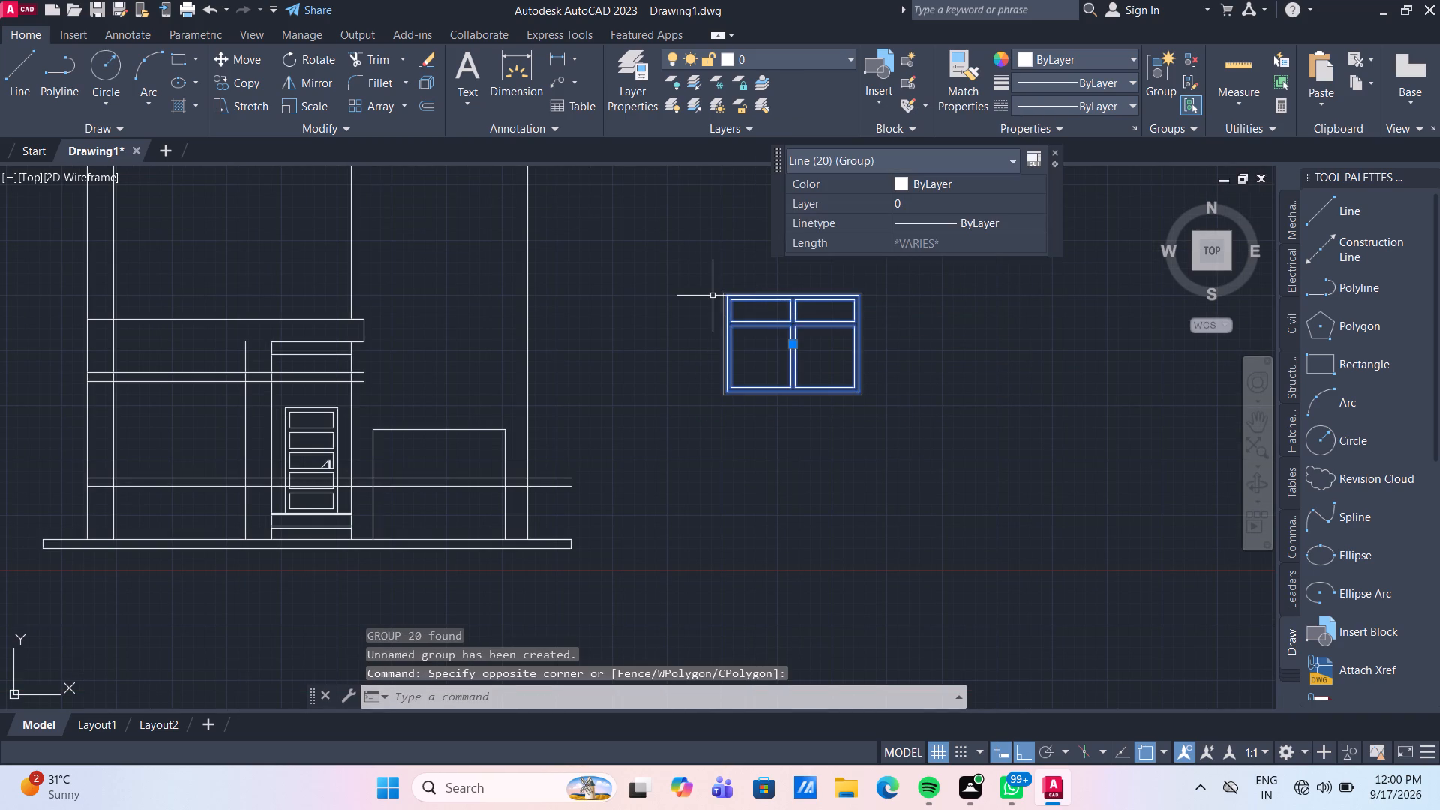
pyautogui.press('m')
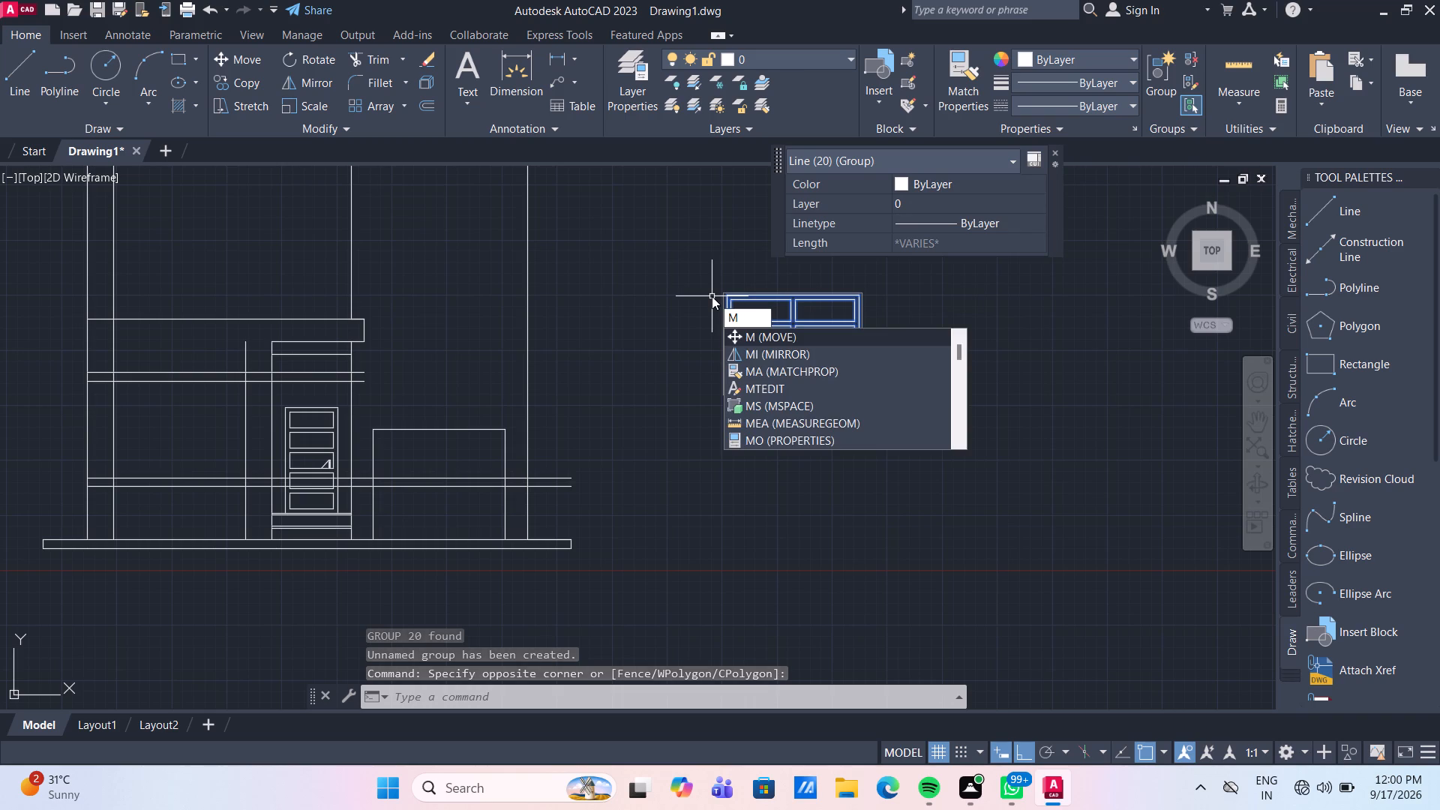
pyautogui.press('Return')
pyautogui.scroll(2, 712, 296)
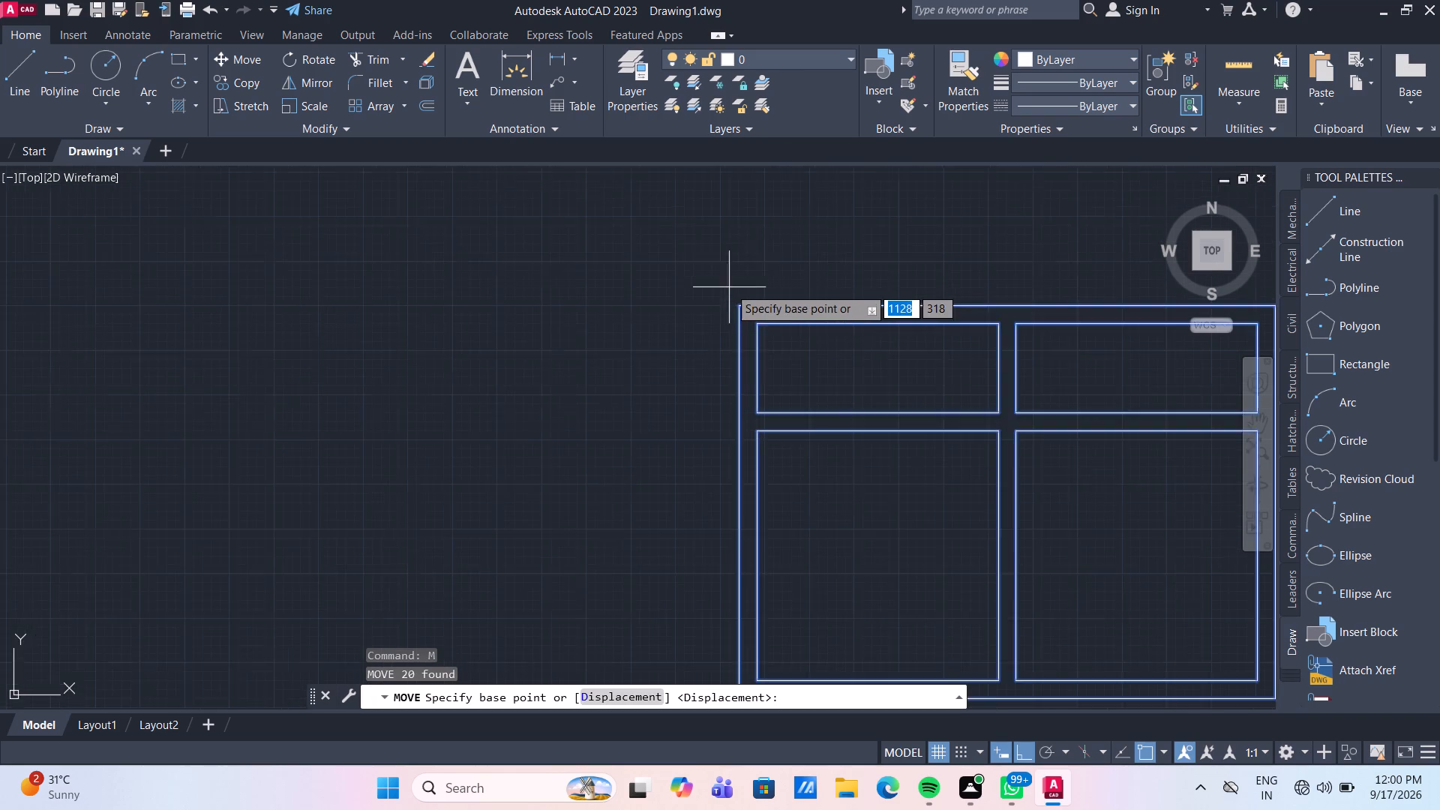
pyautogui.scroll(2, 729, 287)
pyautogui.click(747, 320)
pyautogui.scroll(-1, 747, 320)
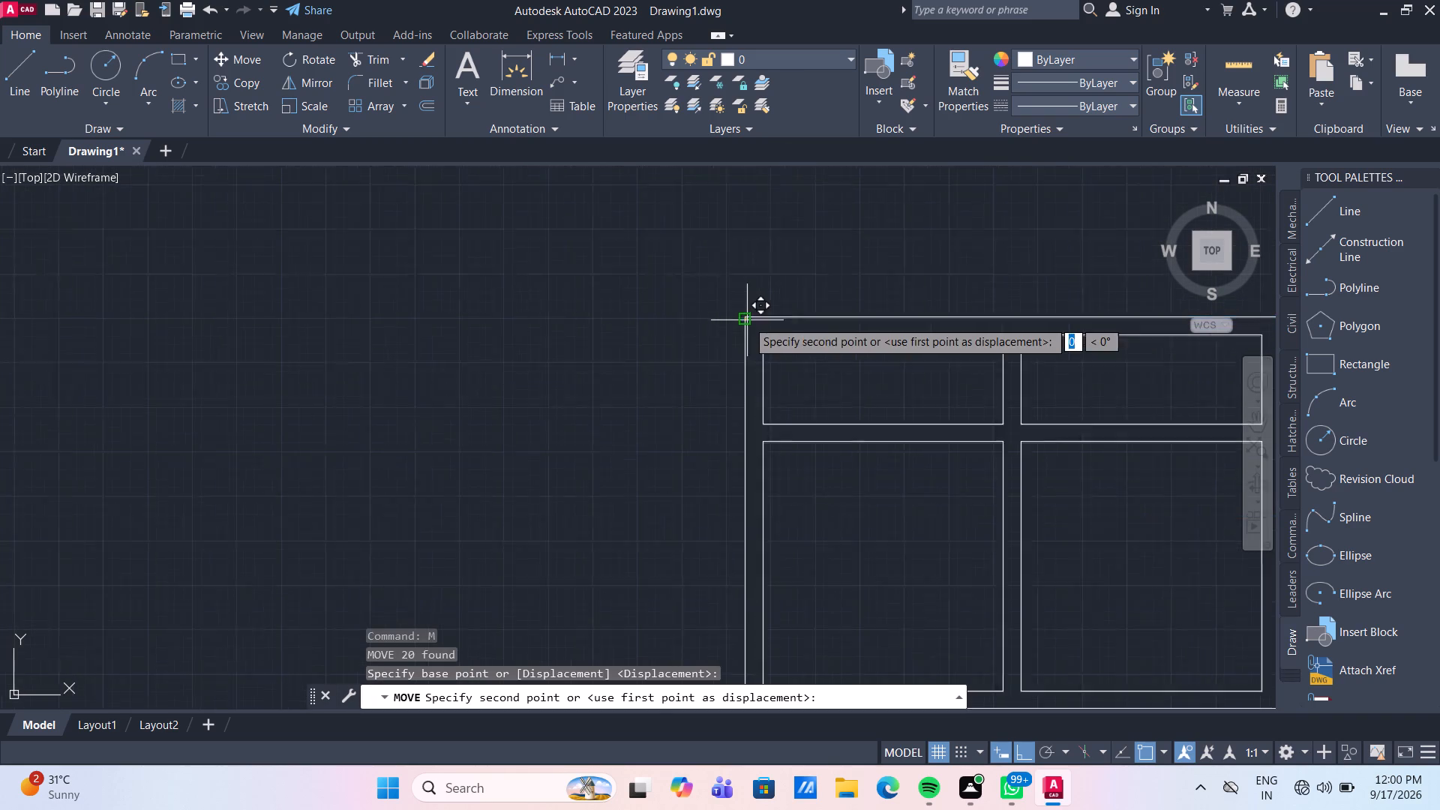
pyautogui.scroll(-3, 747, 320)
pyautogui.moveTo(602, 340); pyautogui.dragTo(889, 205, button='middle')
pyautogui.scroll(1, 327, 360)
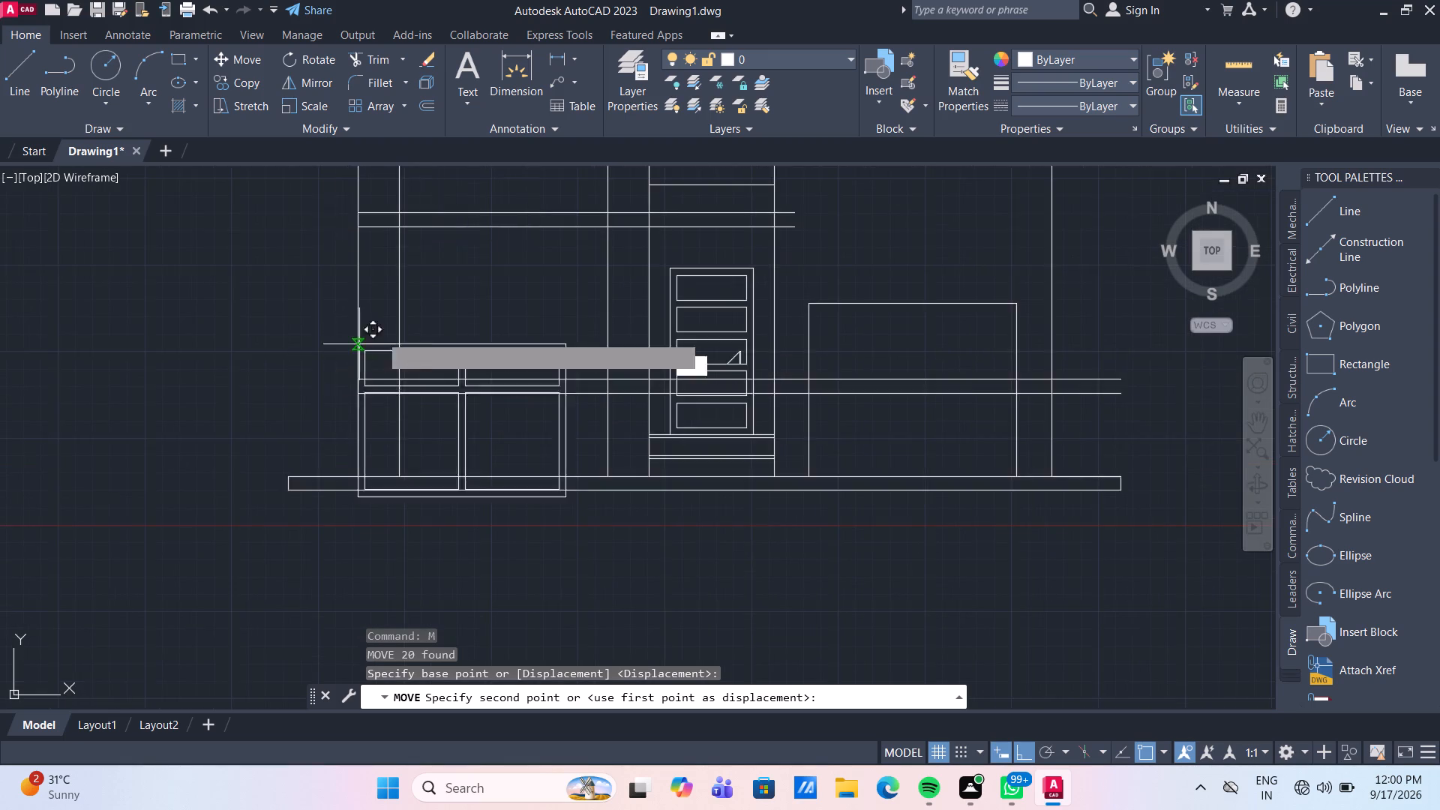
pyautogui.scroll(1, 420, 319)
pyautogui.moveTo(422, 317); pyautogui.dragTo(486, 448, button='middle')
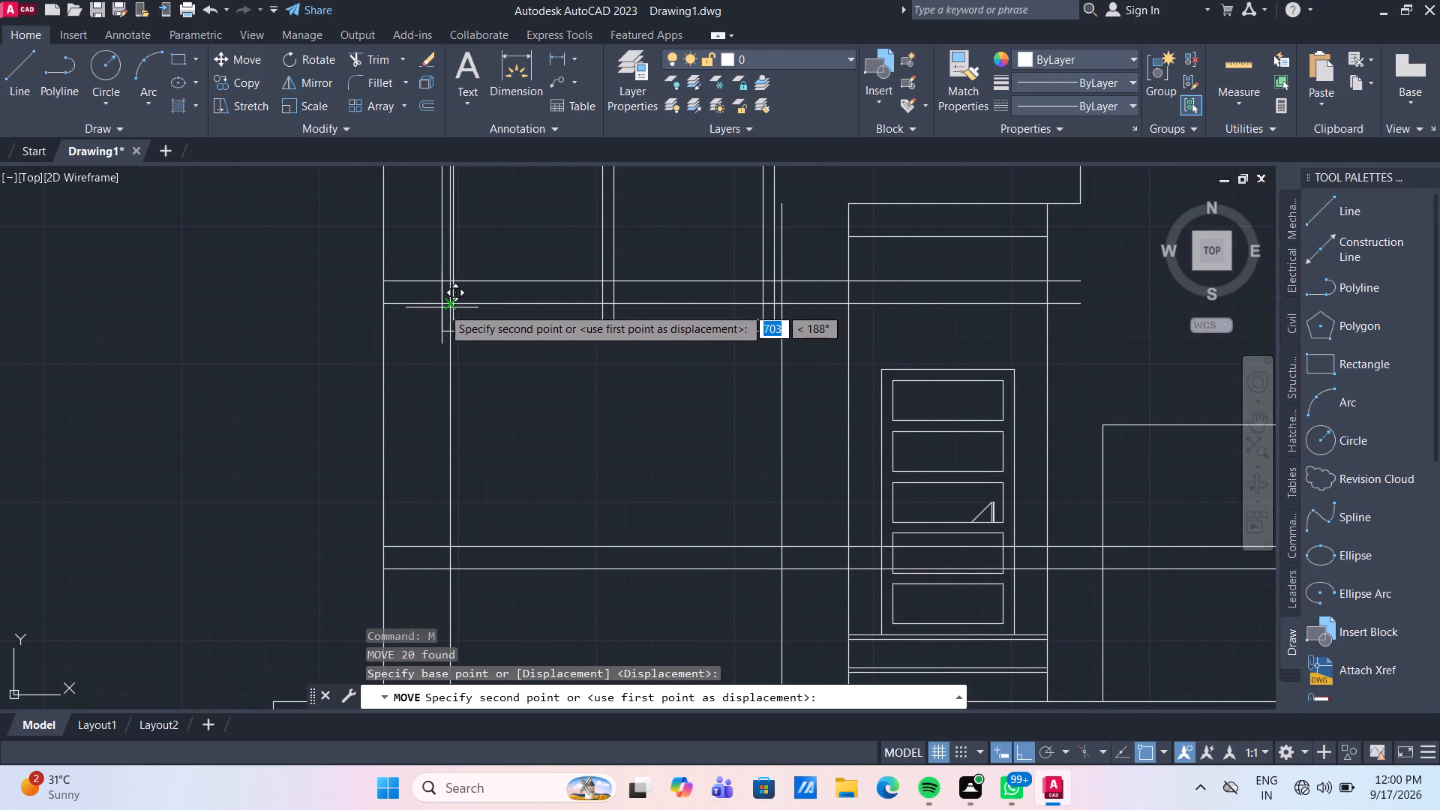
pyautogui.click(450, 307)
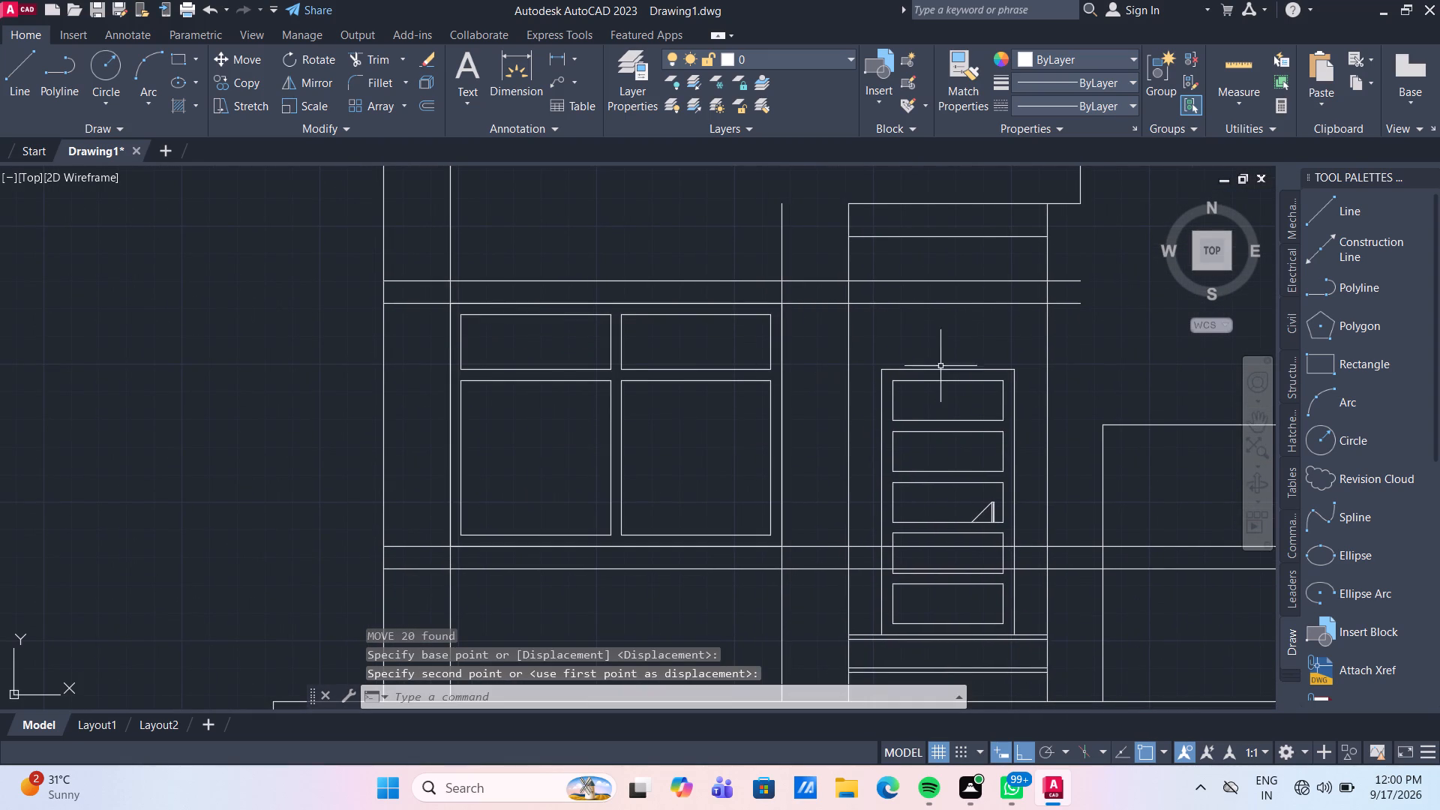
pyautogui.press('Escape')
# Erase the four horizontal guide lines crossing the elevation and the two vertical guide lines along the window's sides.
pyautogui.scroll(-3, 844, 356)
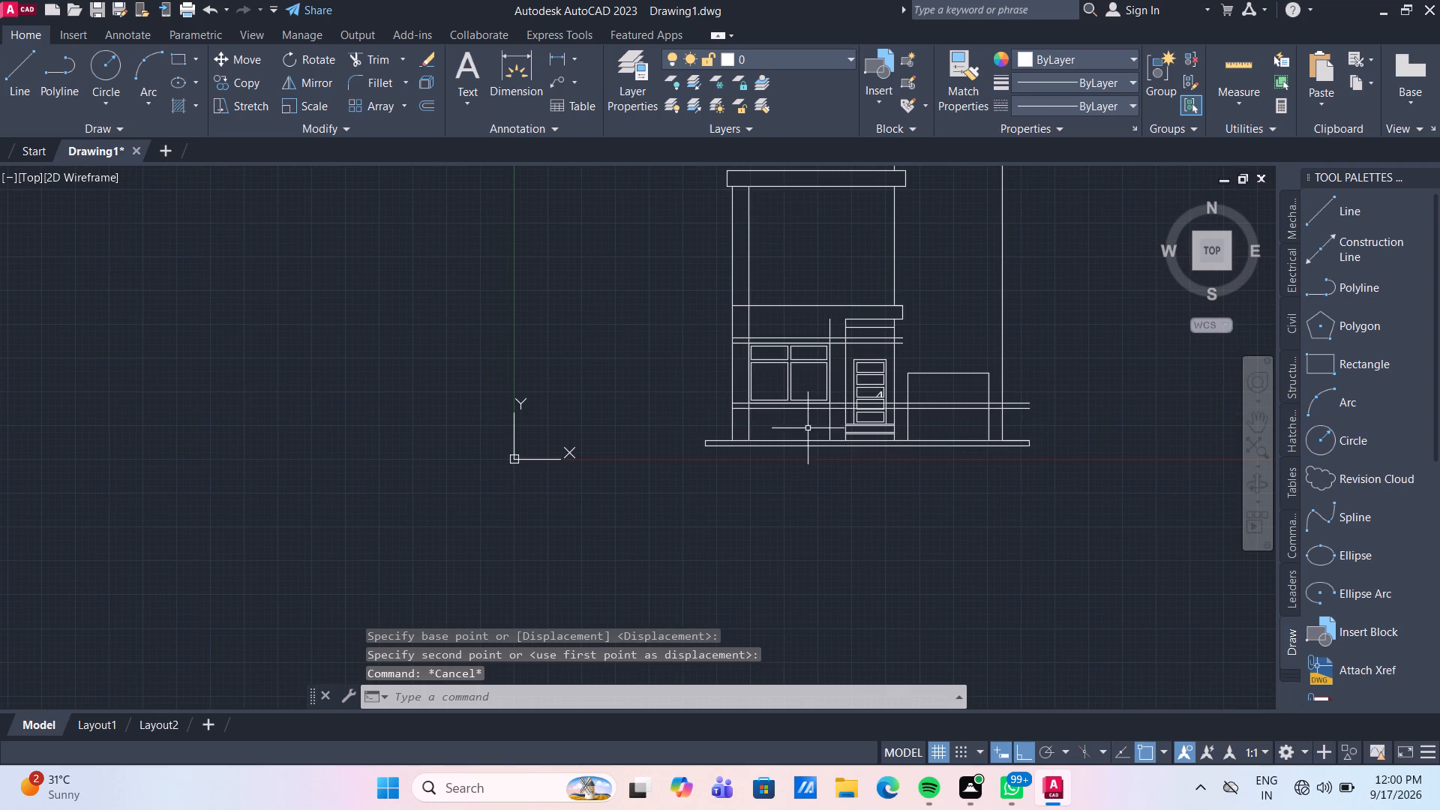
pyautogui.scroll(3, 801, 439)
pyautogui.scroll(-1, 801, 439)
pyautogui.moveTo(802, 388); pyautogui.dragTo(760, 411, button='middle')
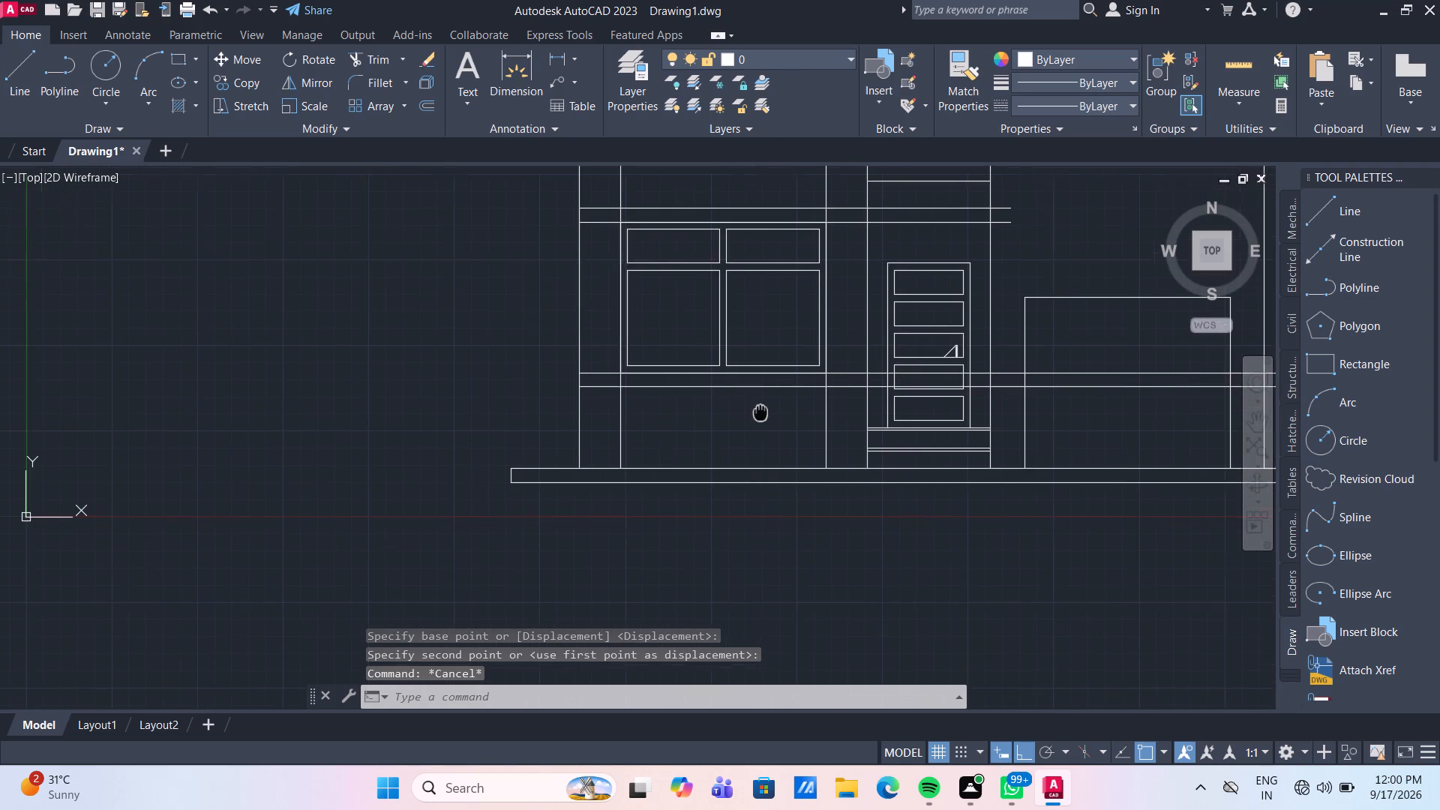
pyautogui.moveTo(760, 411); pyautogui.dragTo(604, 469, button='middle')
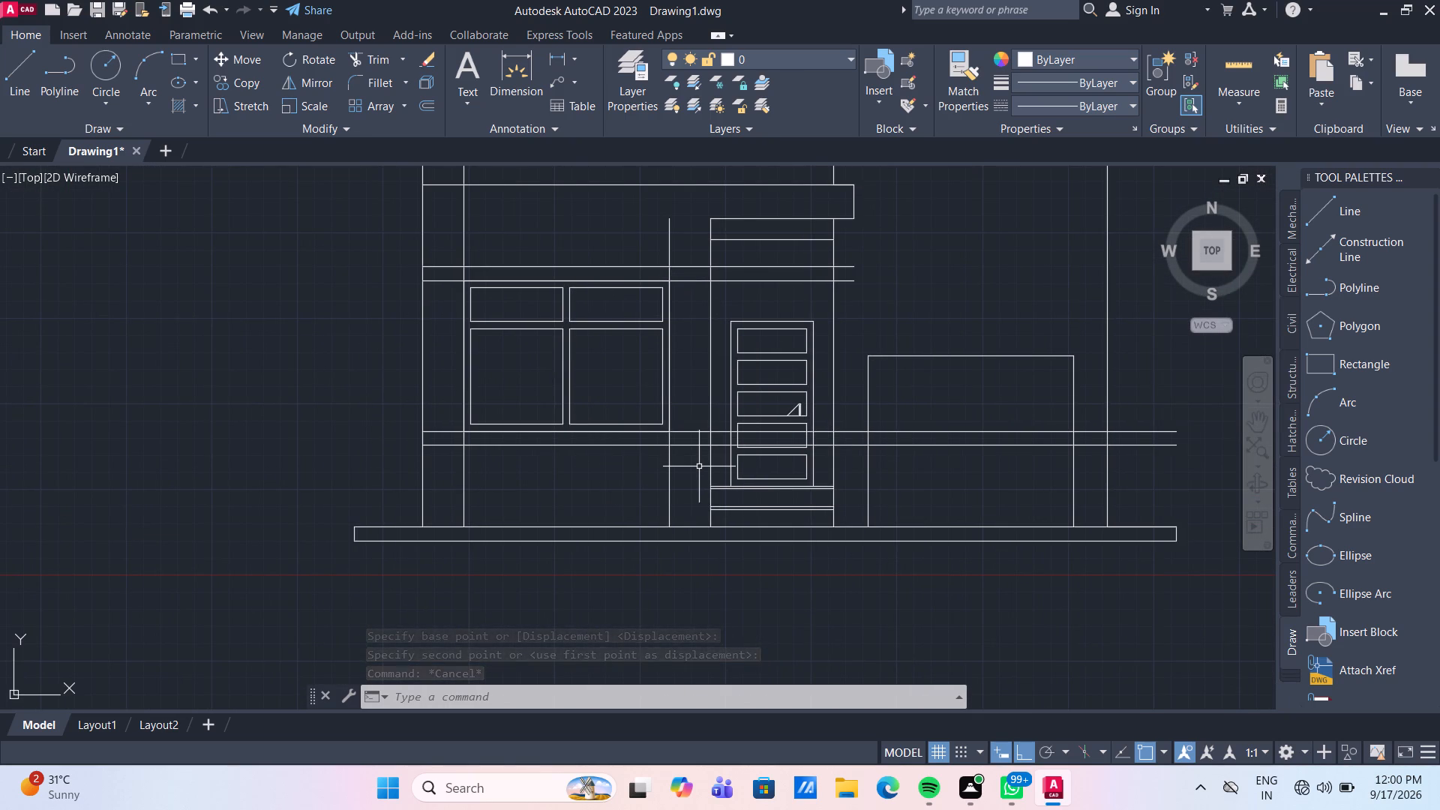
pyautogui.moveTo(701, 466); pyautogui.dragTo(693, 454)
pyautogui.click(682, 264)
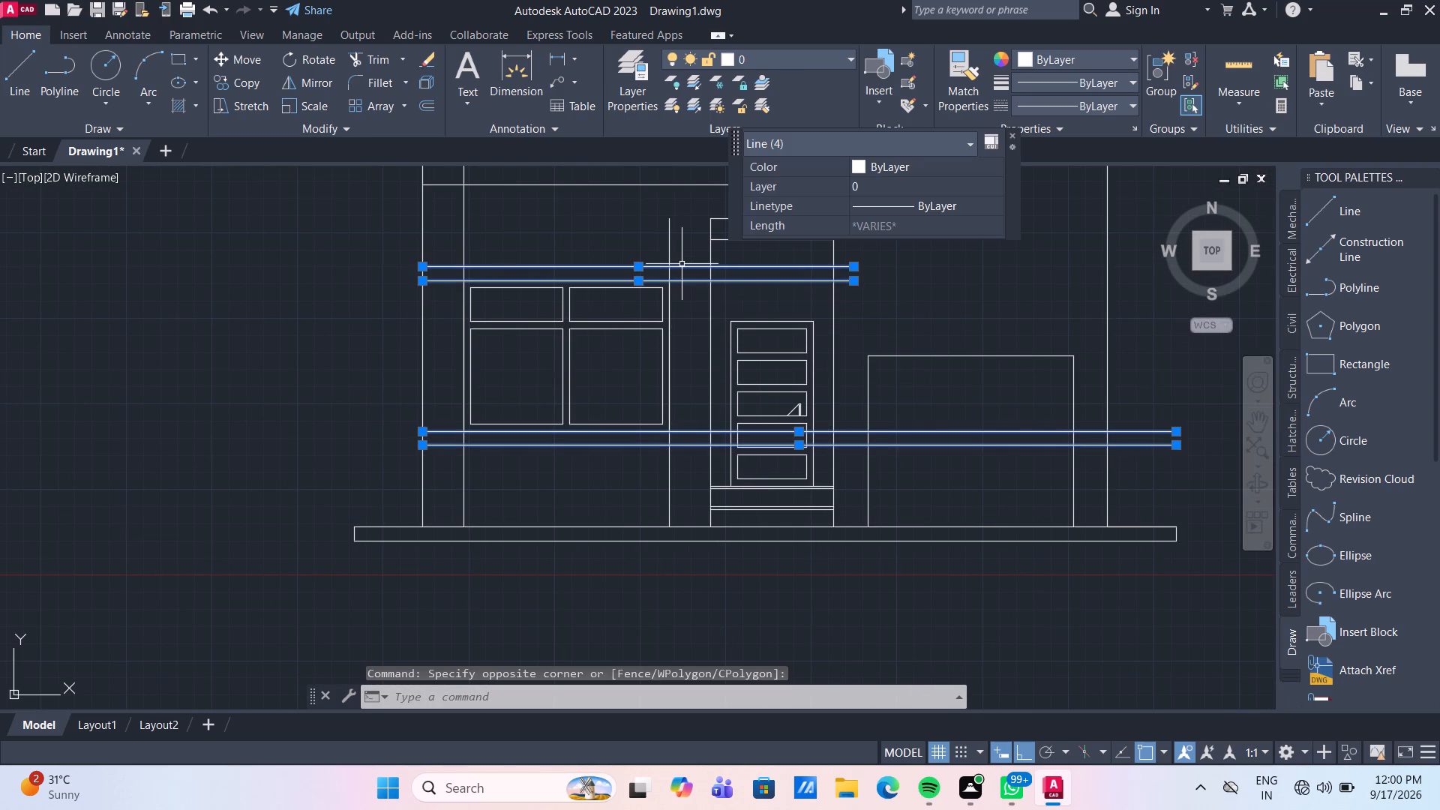
pyautogui.click(688, 481)
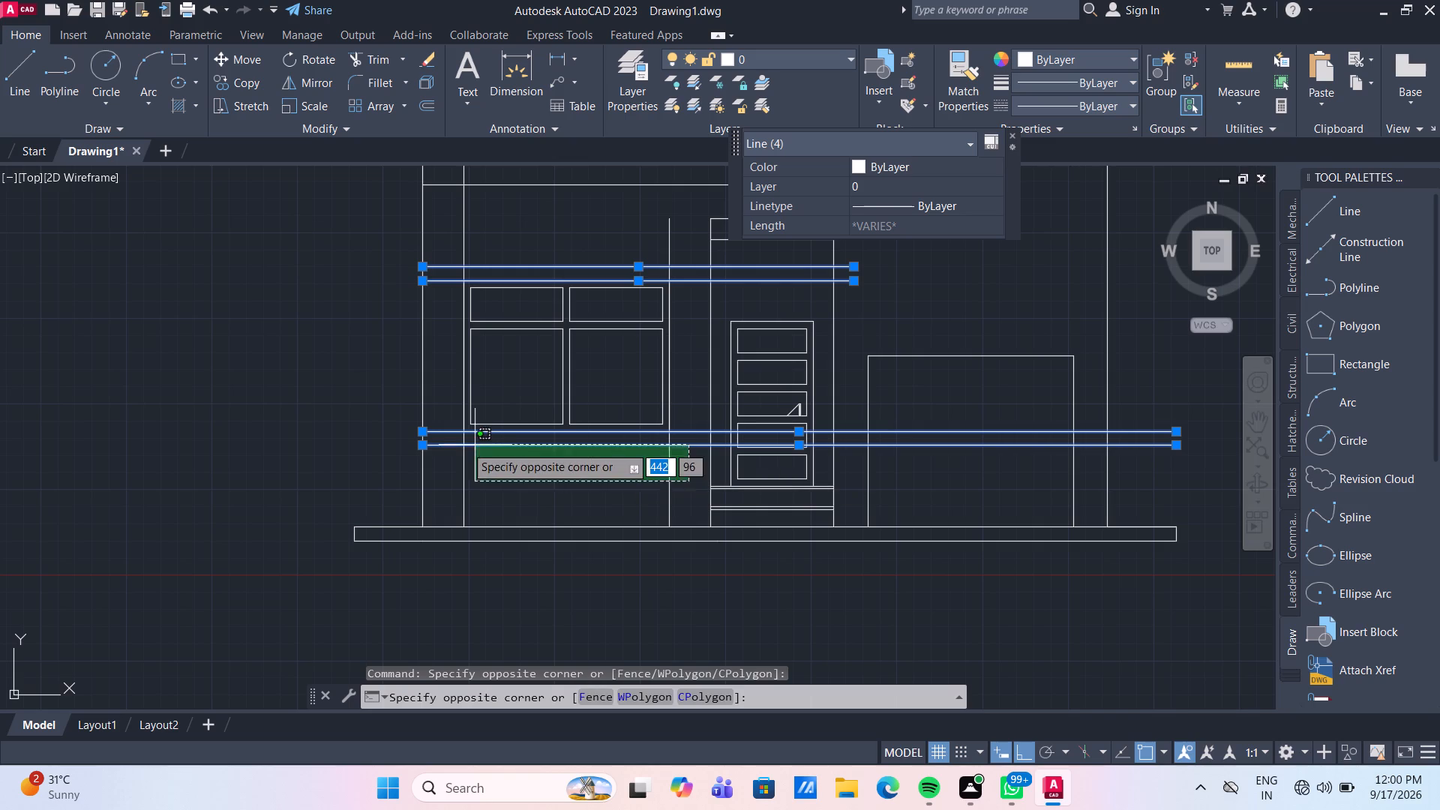
pyautogui.click(444, 463)
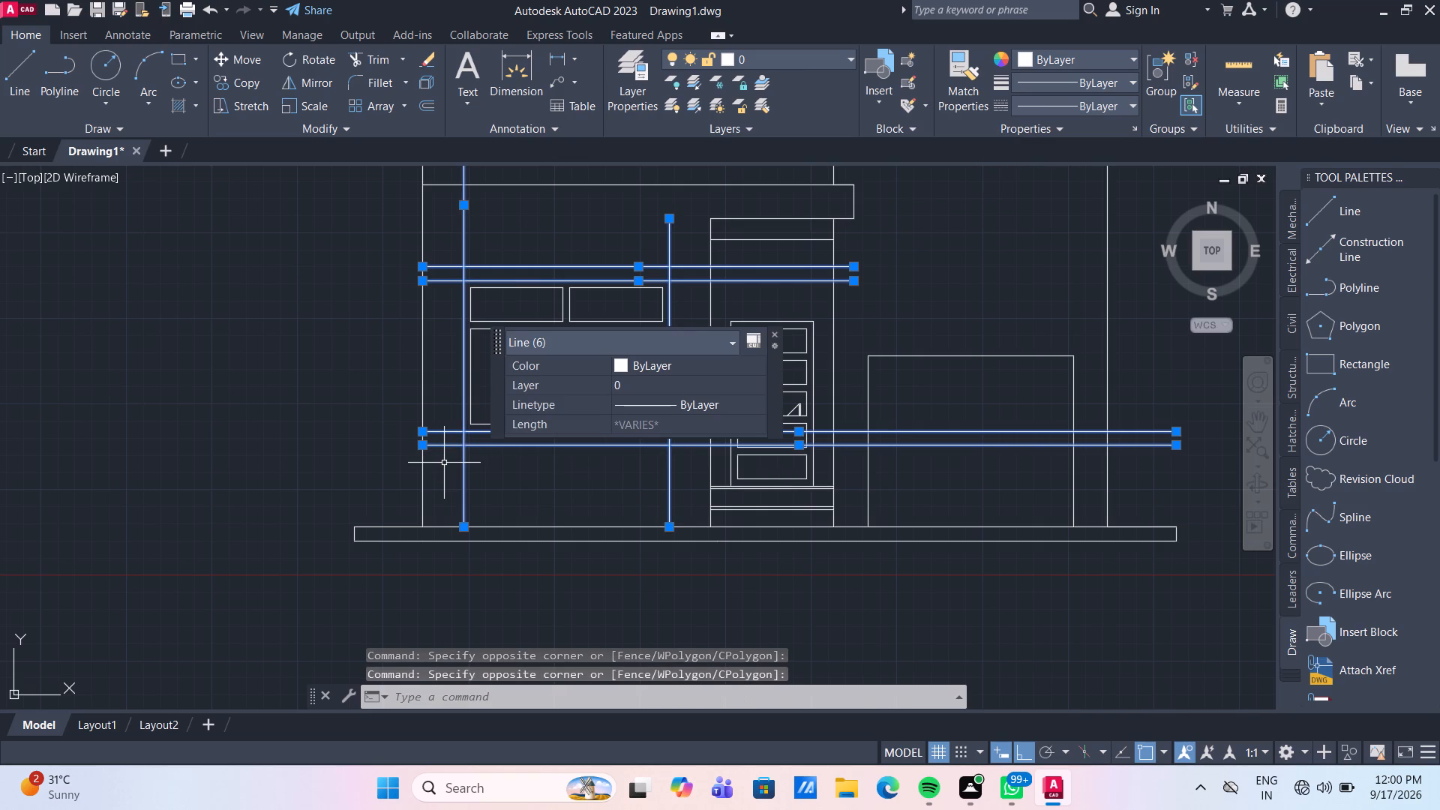
pyautogui.press('Delete')
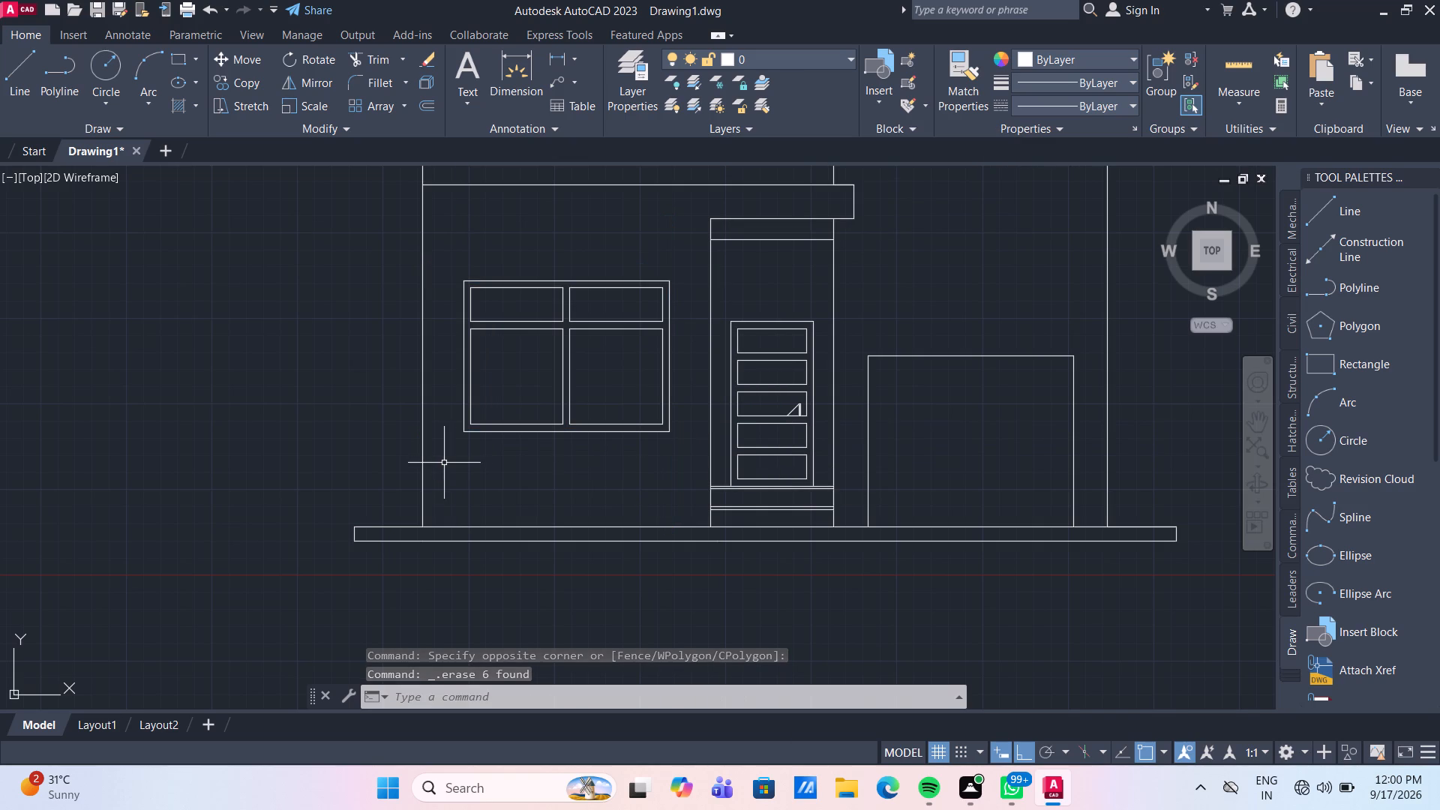
# Offset the top edge and both side edges of the large rectangular opening beside the door inward by 10 mm.
pyautogui.scroll(-2, 768, 286)
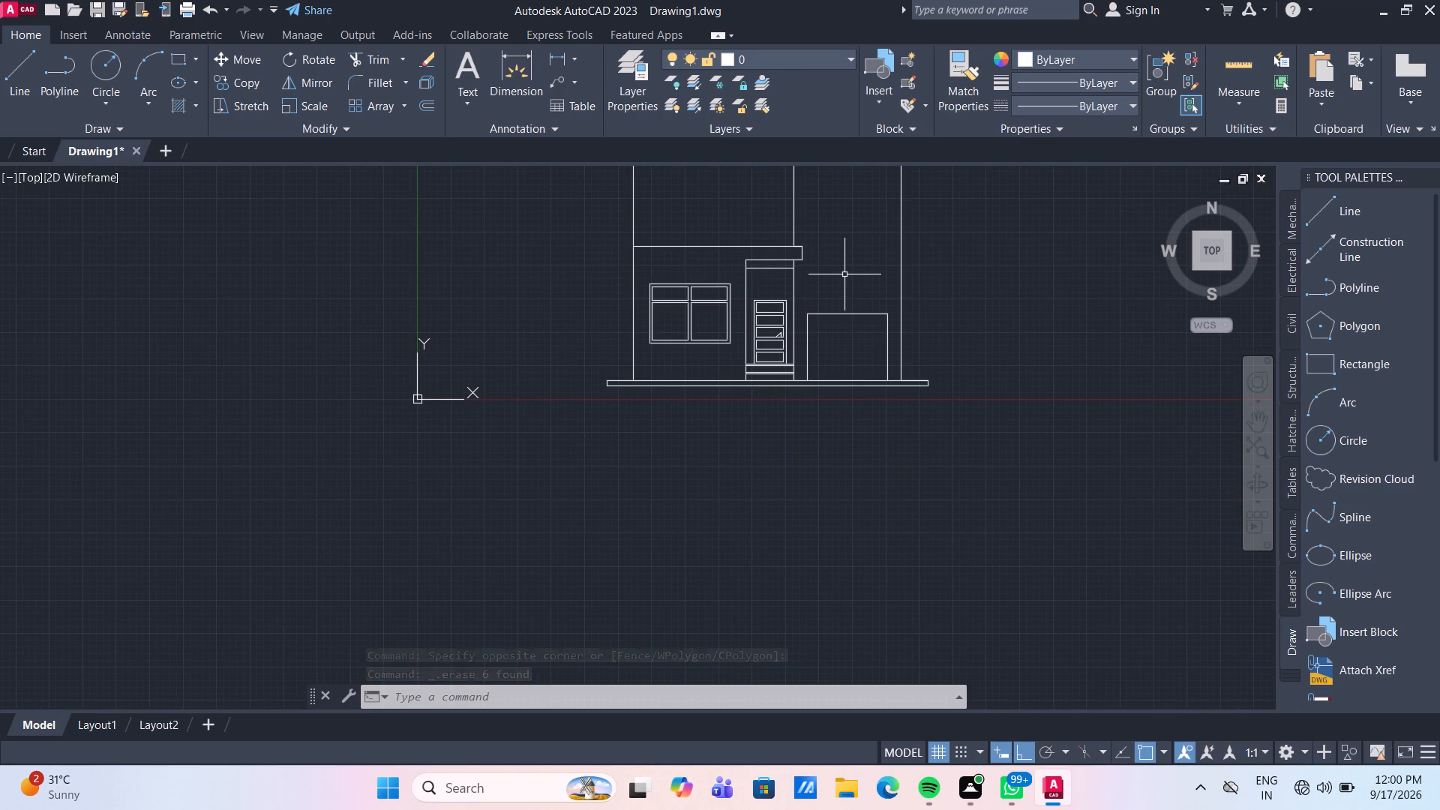
pyautogui.moveTo(844, 274); pyautogui.dragTo(802, 334, button='middle')
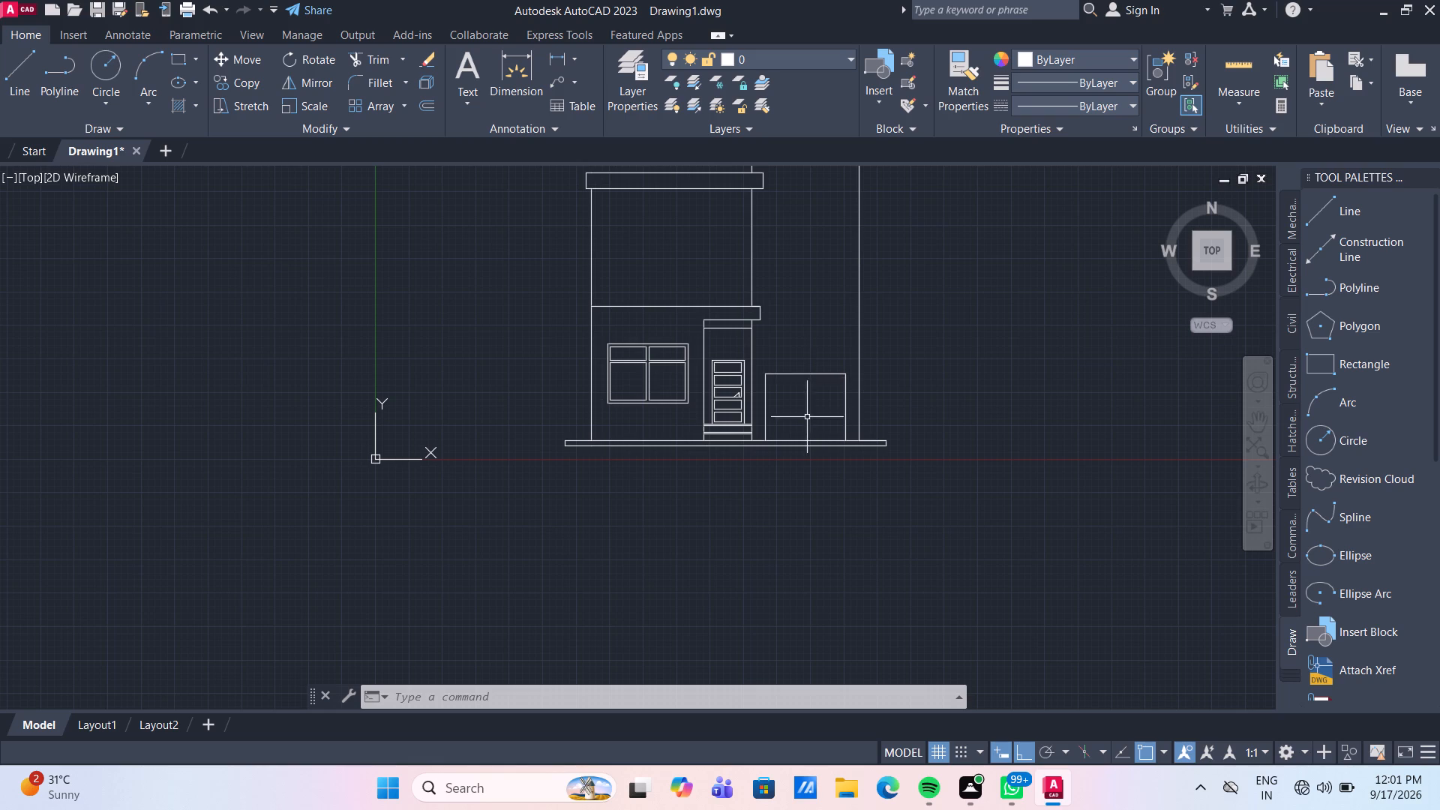
pyautogui.scroll(2, 807, 417)
pyautogui.moveTo(808, 370); pyautogui.dragTo(640, 343, button='middle')
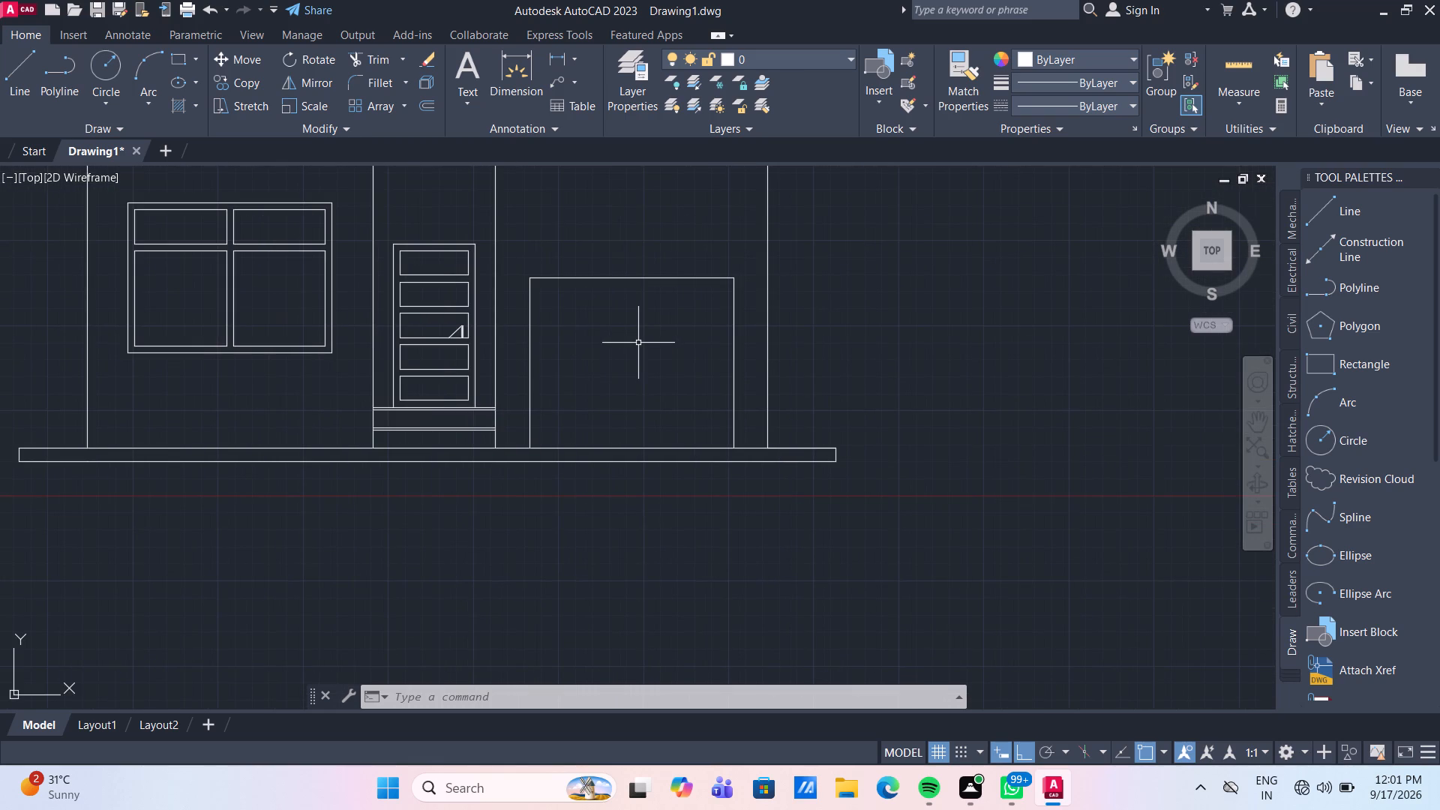
pyautogui.press('o')
pyautogui.press('Return')
pyautogui.press('Return')
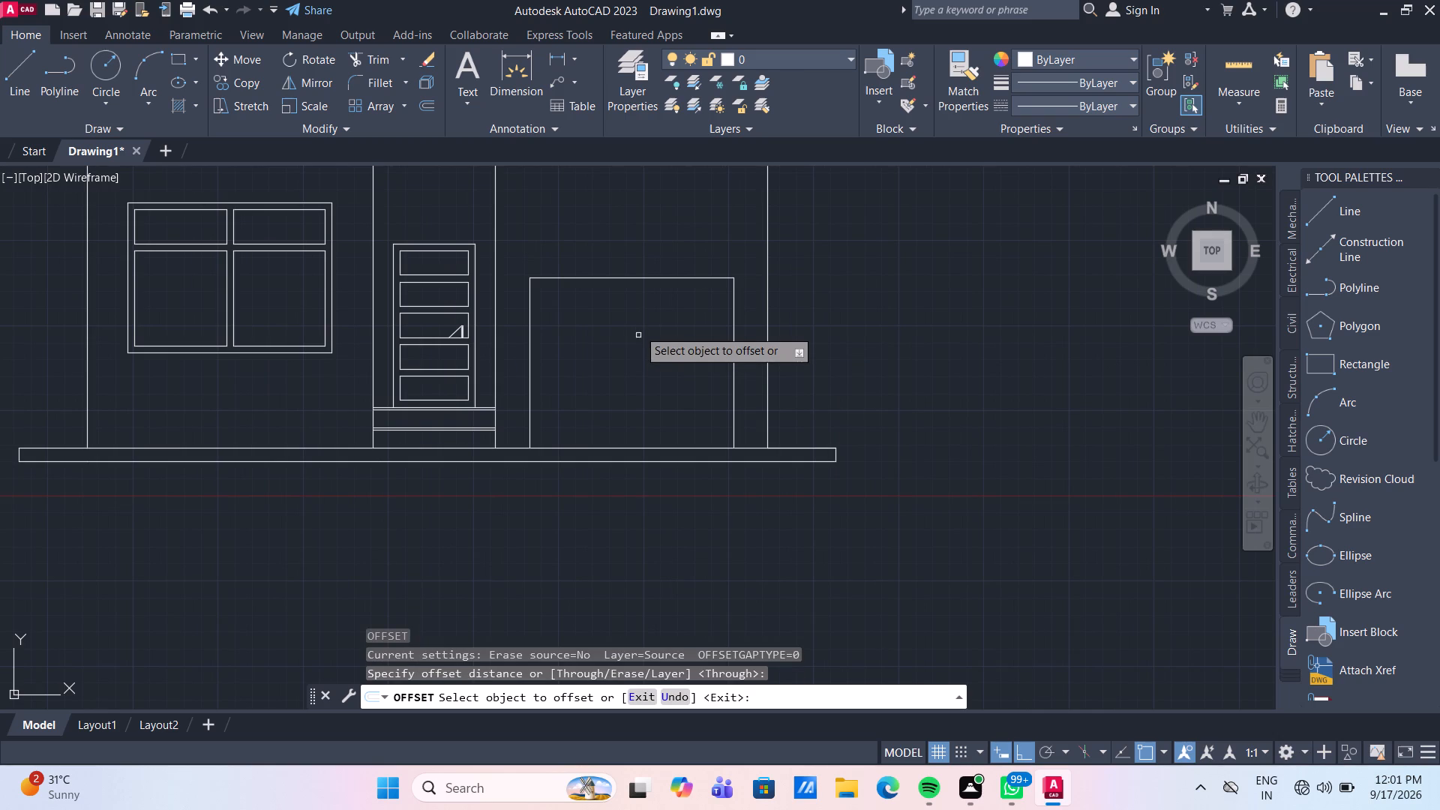
pyautogui.click(622, 279)
pyautogui.write('10')
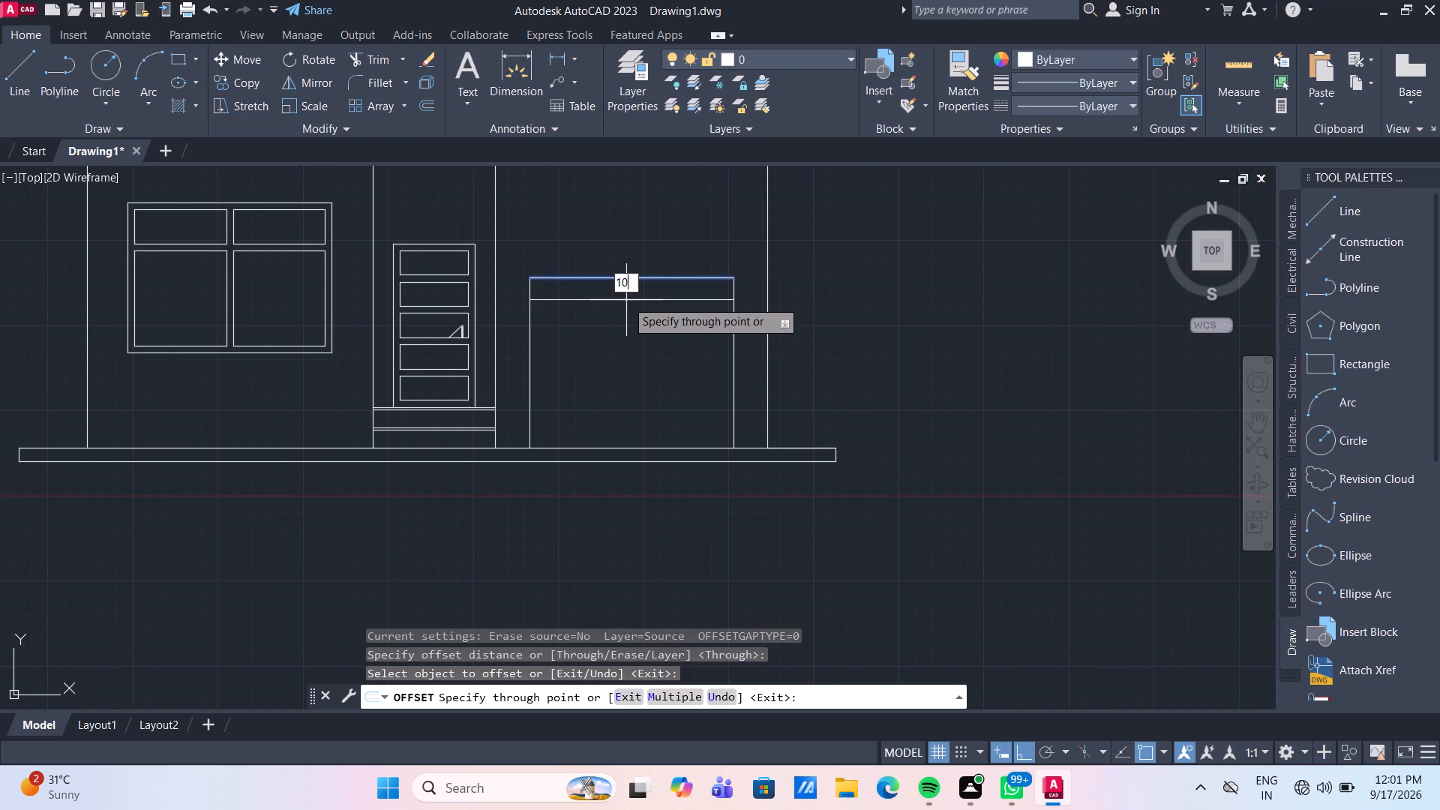
pyautogui.press('Return')
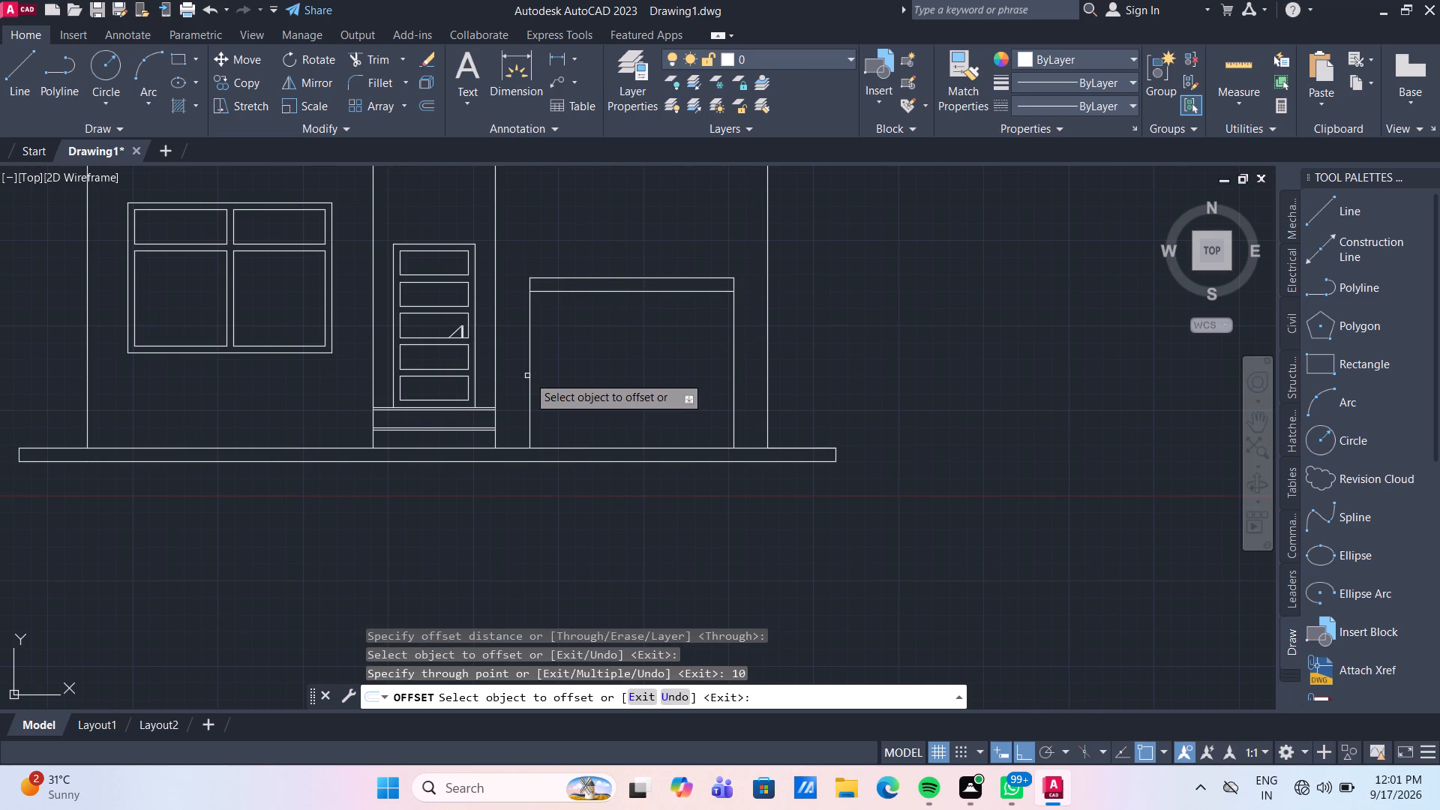
pyautogui.click(529, 377)
pyautogui.write('10')
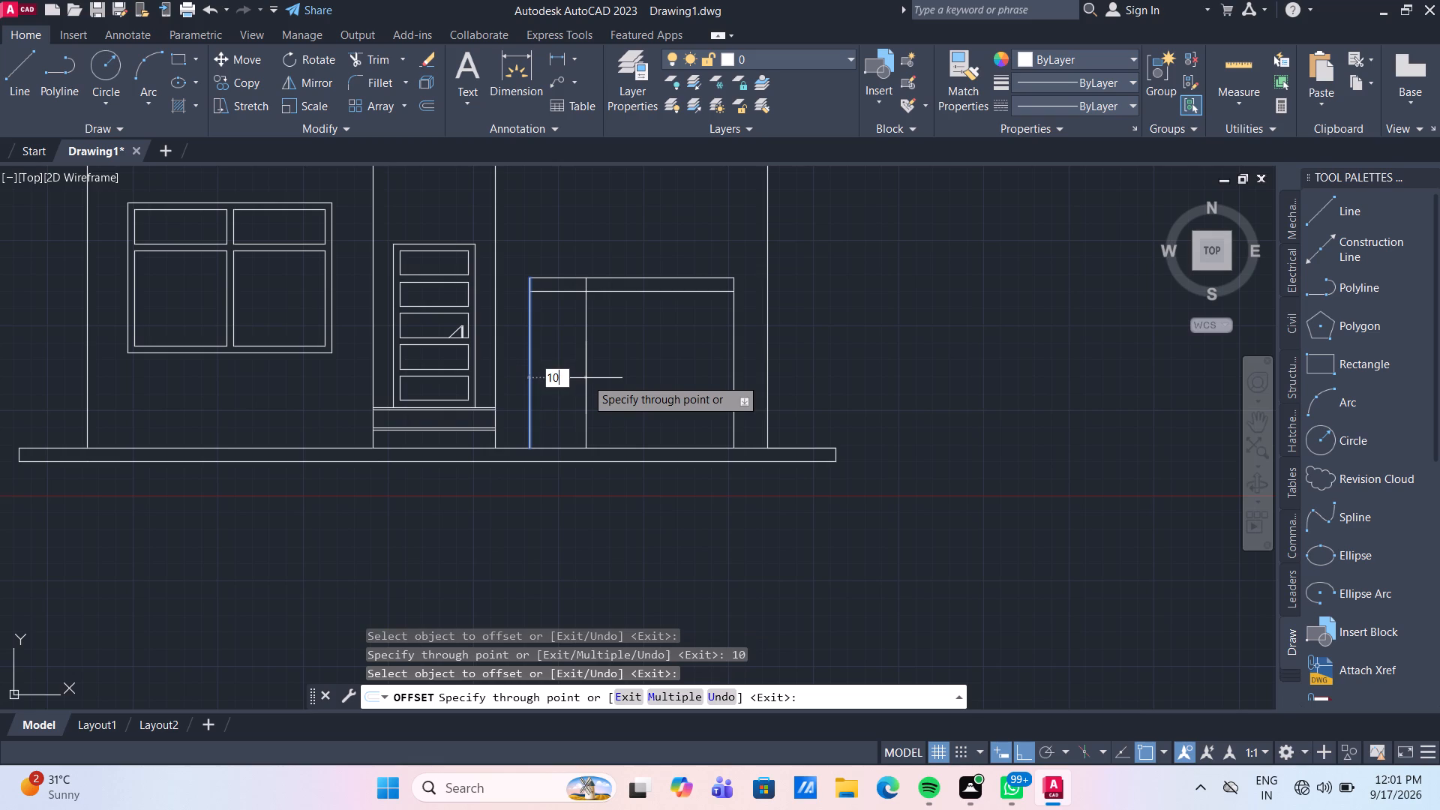
pyautogui.press('Return')
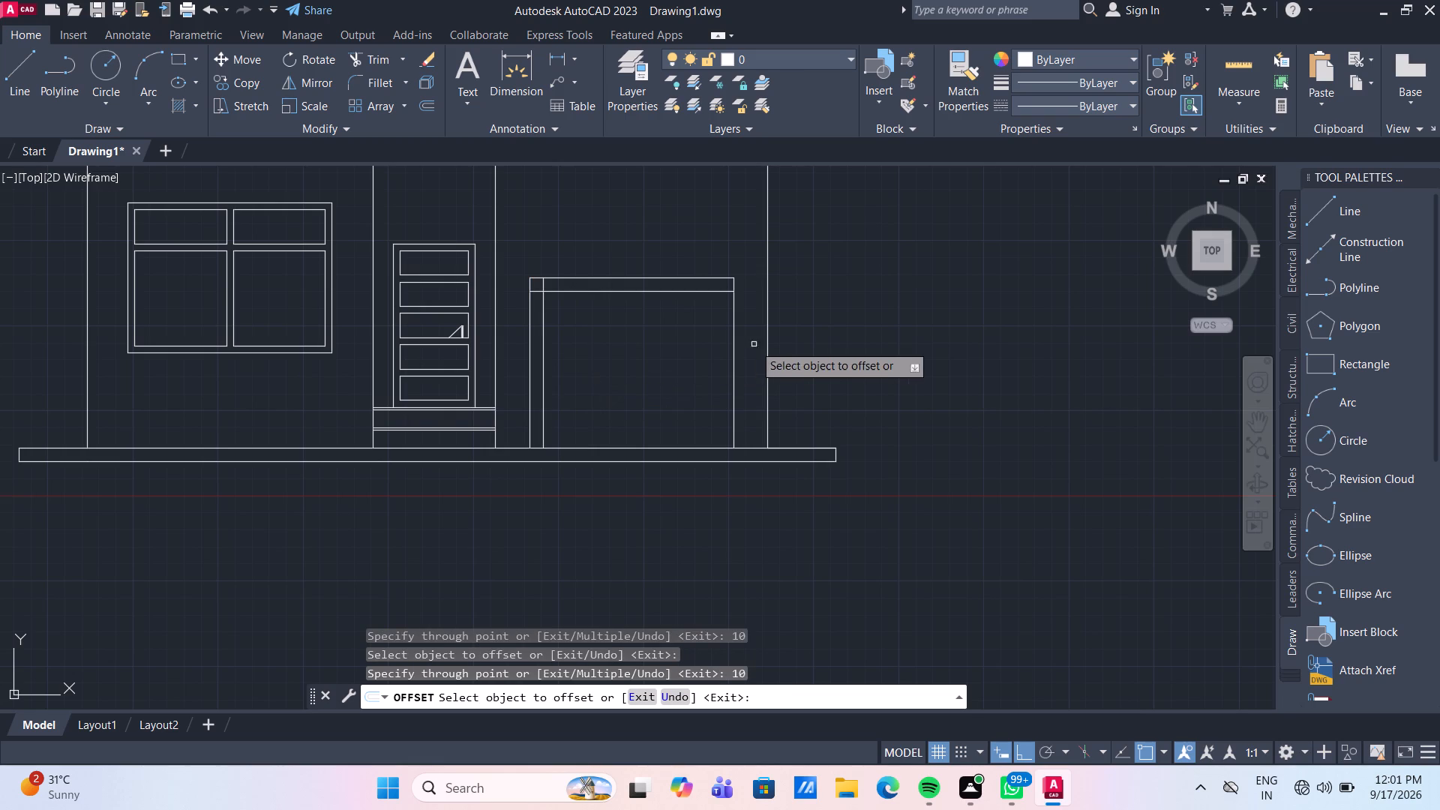
pyautogui.click(733, 373)
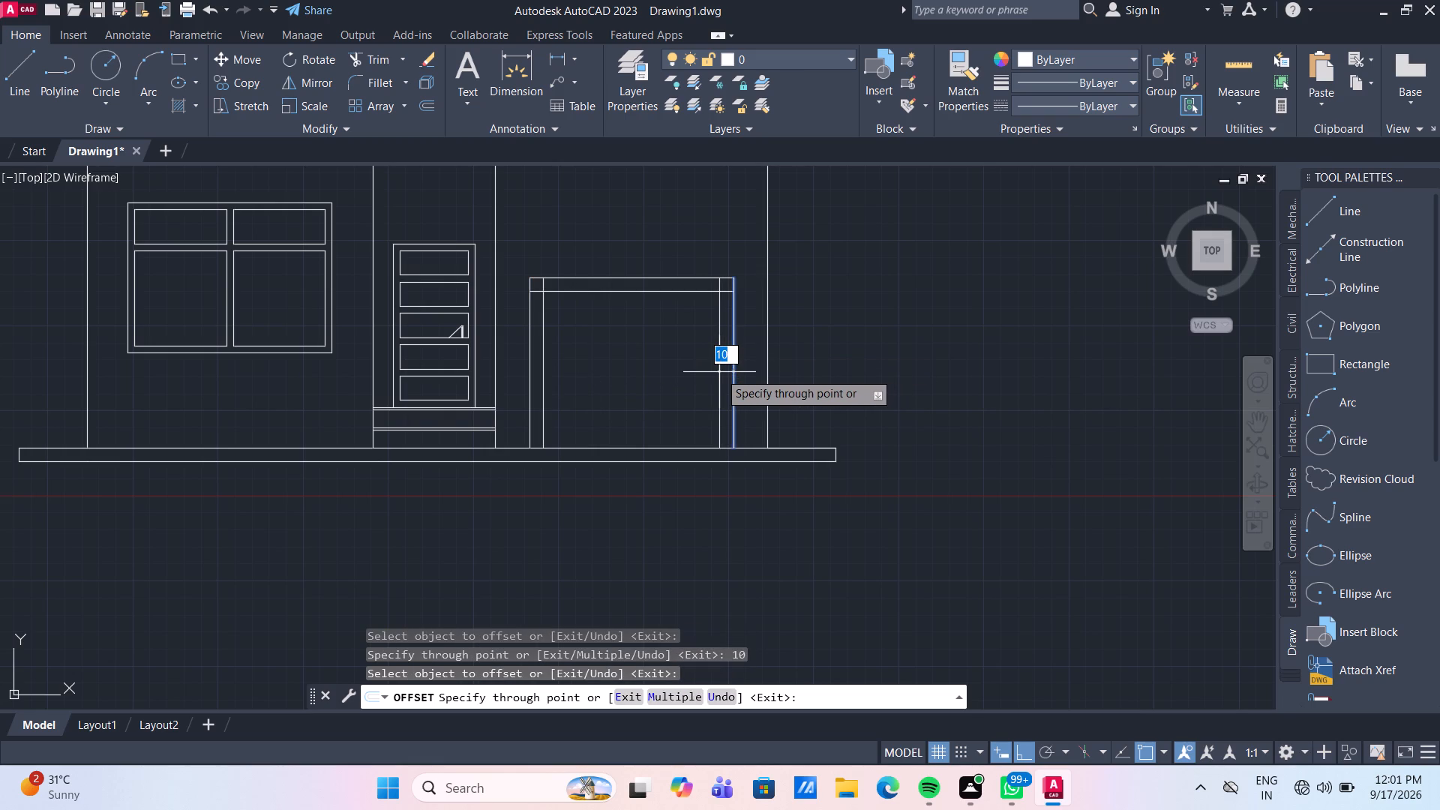
pyautogui.write('10')
pyautogui.press('Return')
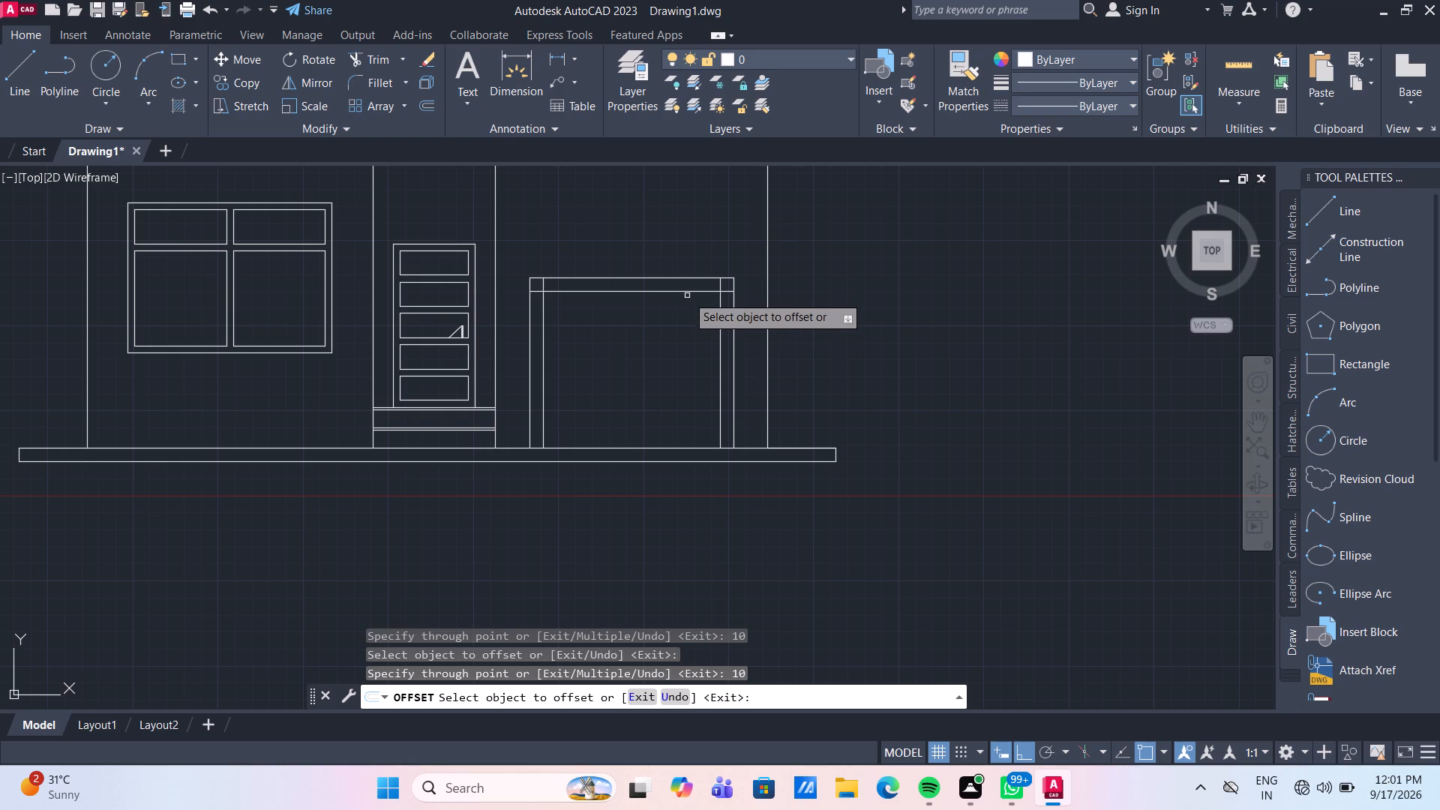
pyautogui.press('Escape')
# Trim the overlapping ends of the offset lines at both upper corners of the opening to leave a clean inner frame.
pyautogui.write('TR')
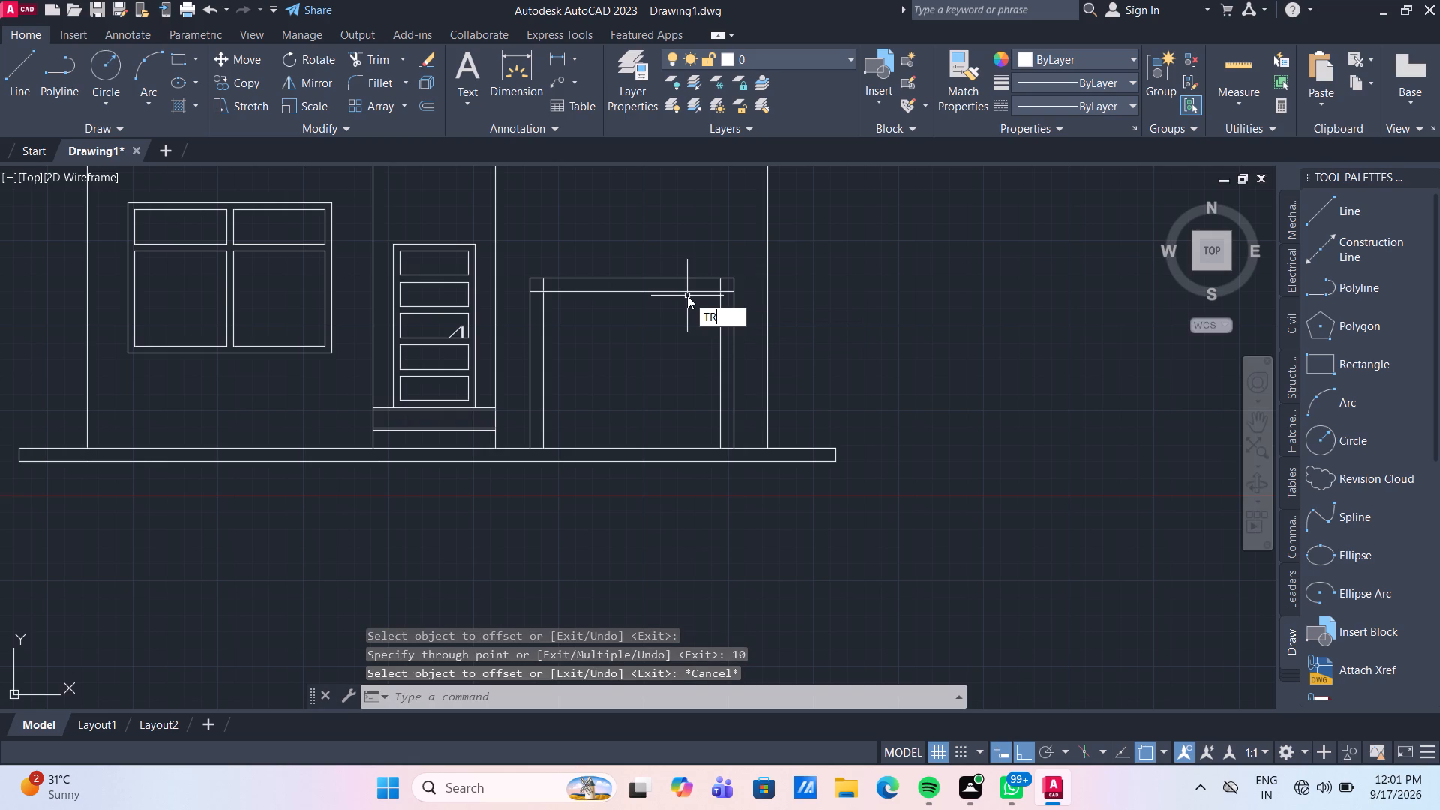
pyautogui.press('Return')
pyautogui.scroll(2, 569, 265)
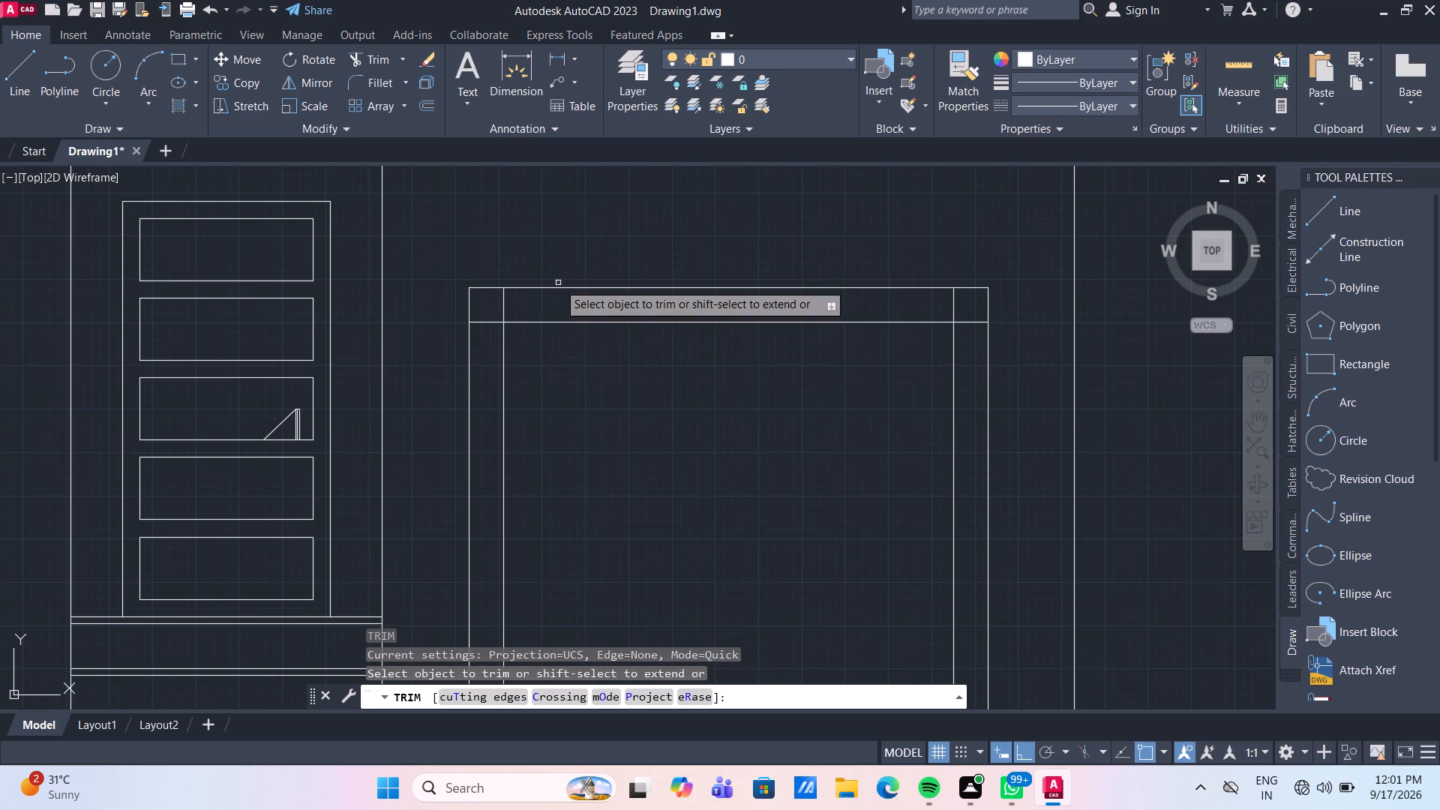
pyautogui.click(491, 324)
pyautogui.click(505, 307)
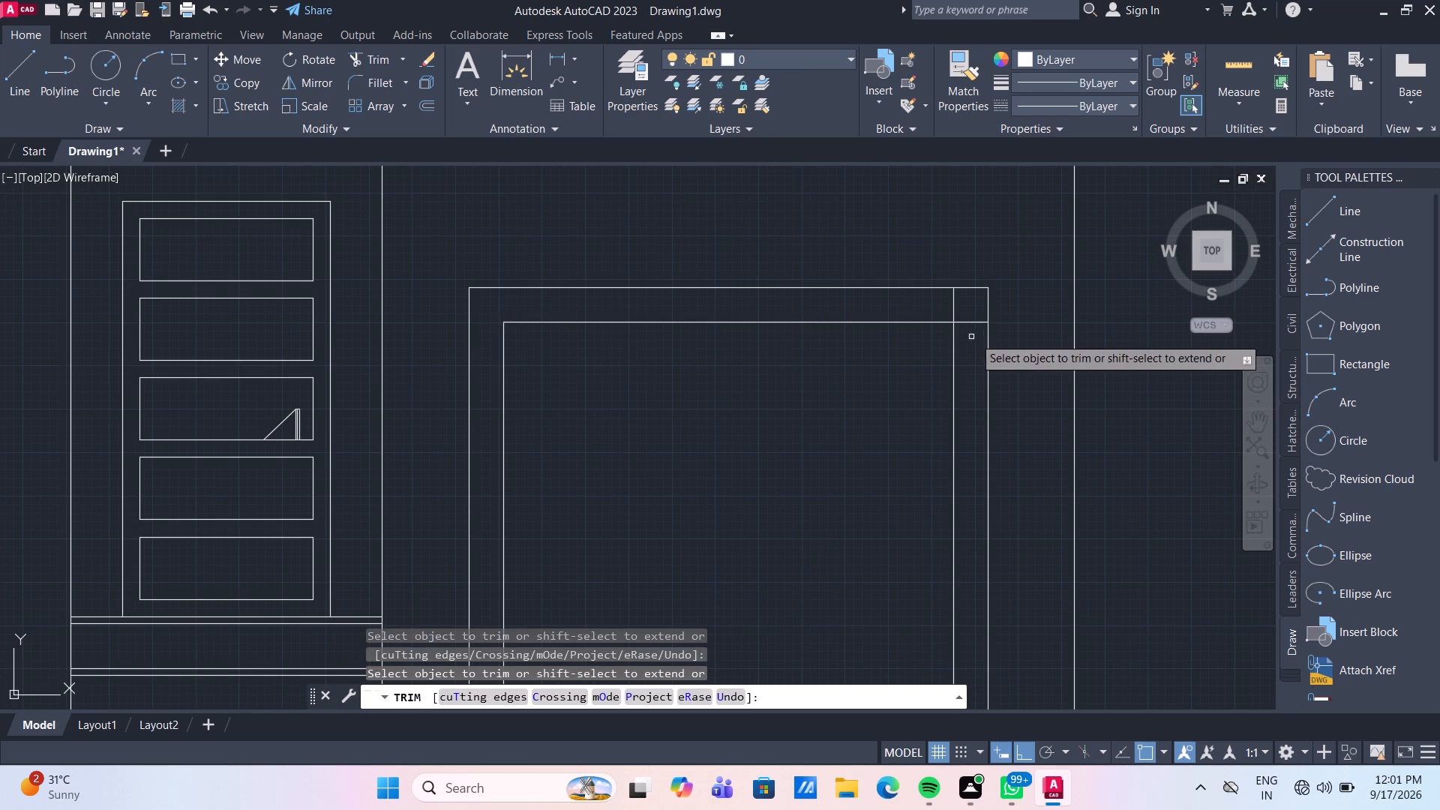
pyautogui.click(976, 322)
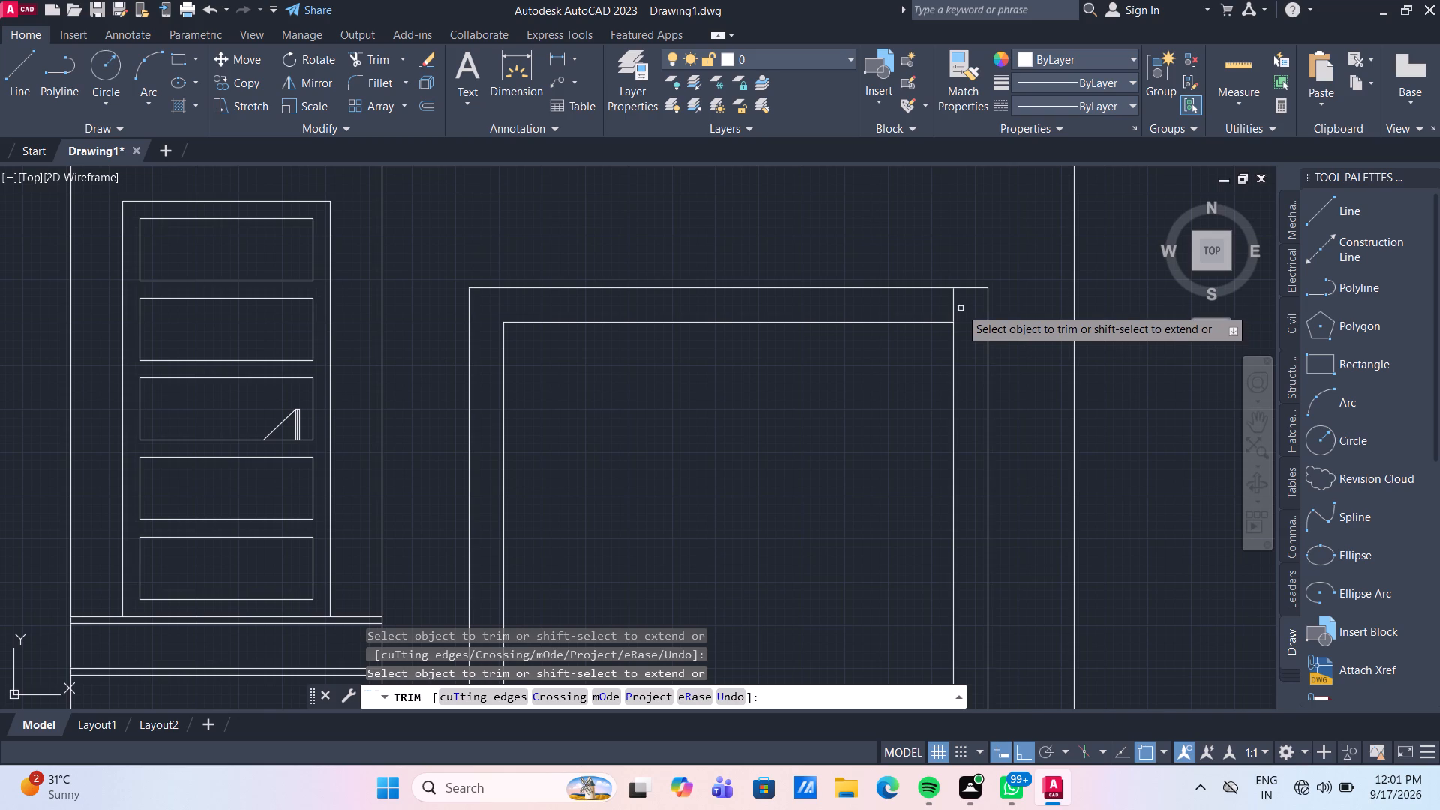
pyautogui.click(954, 304)
pyautogui.press('Escape')
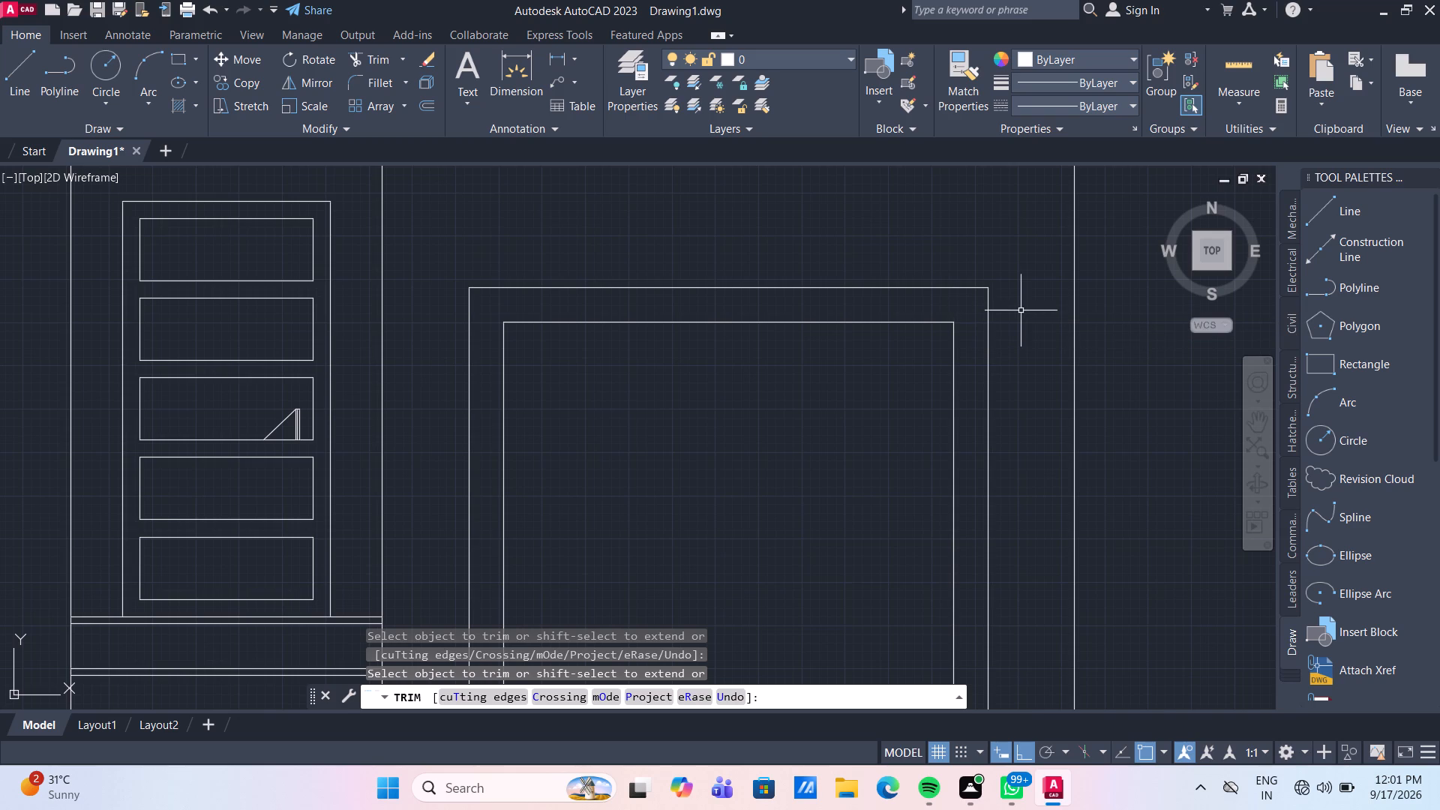
# Start a horizontal line from where the floor line above the window meets the building's left wall, heading outward to the left.
pyautogui.scroll(-3, 1027, 319)
pyautogui.moveTo(992, 262); pyautogui.dragTo(953, 283, button='middle')
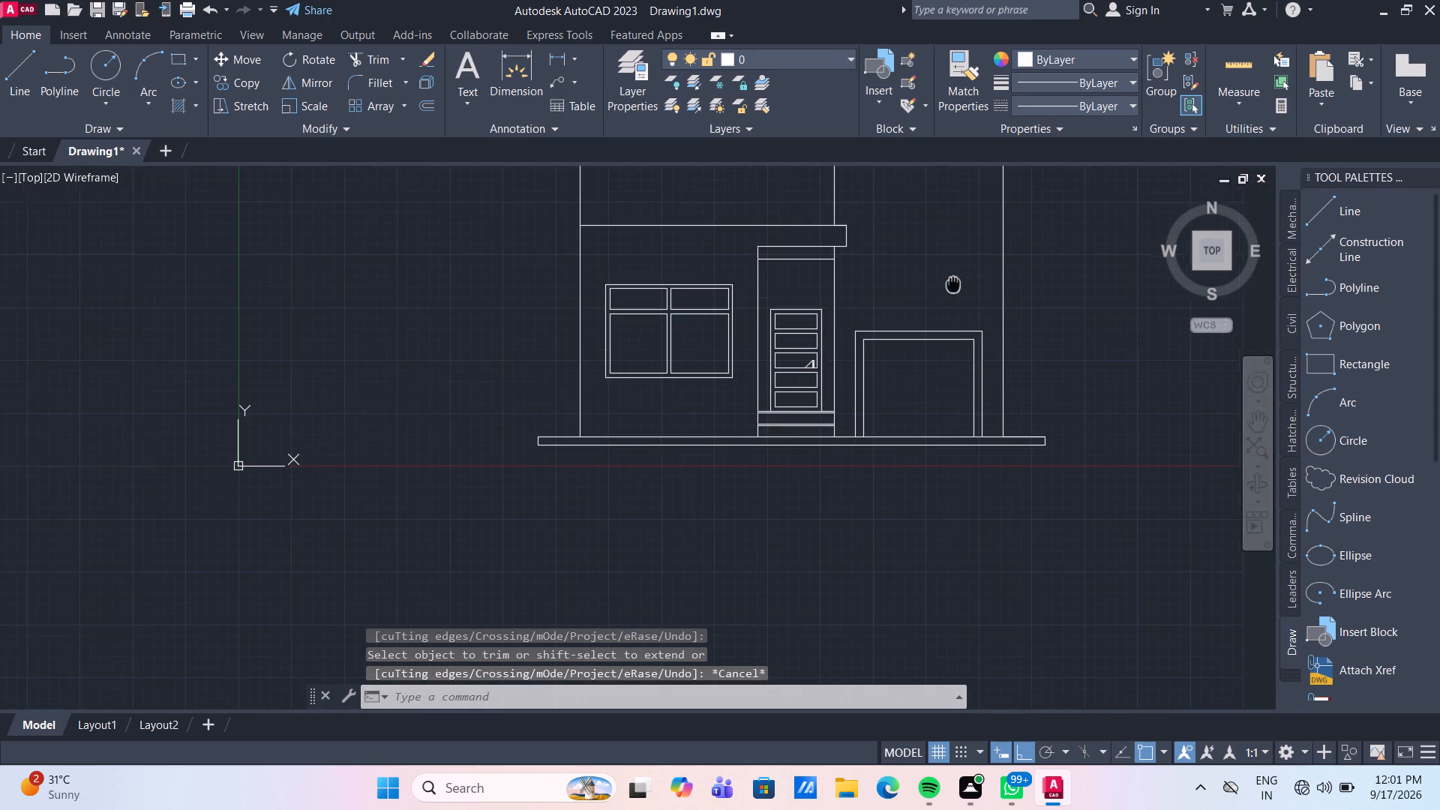
pyautogui.moveTo(953, 283); pyautogui.dragTo(910, 372, button='middle')
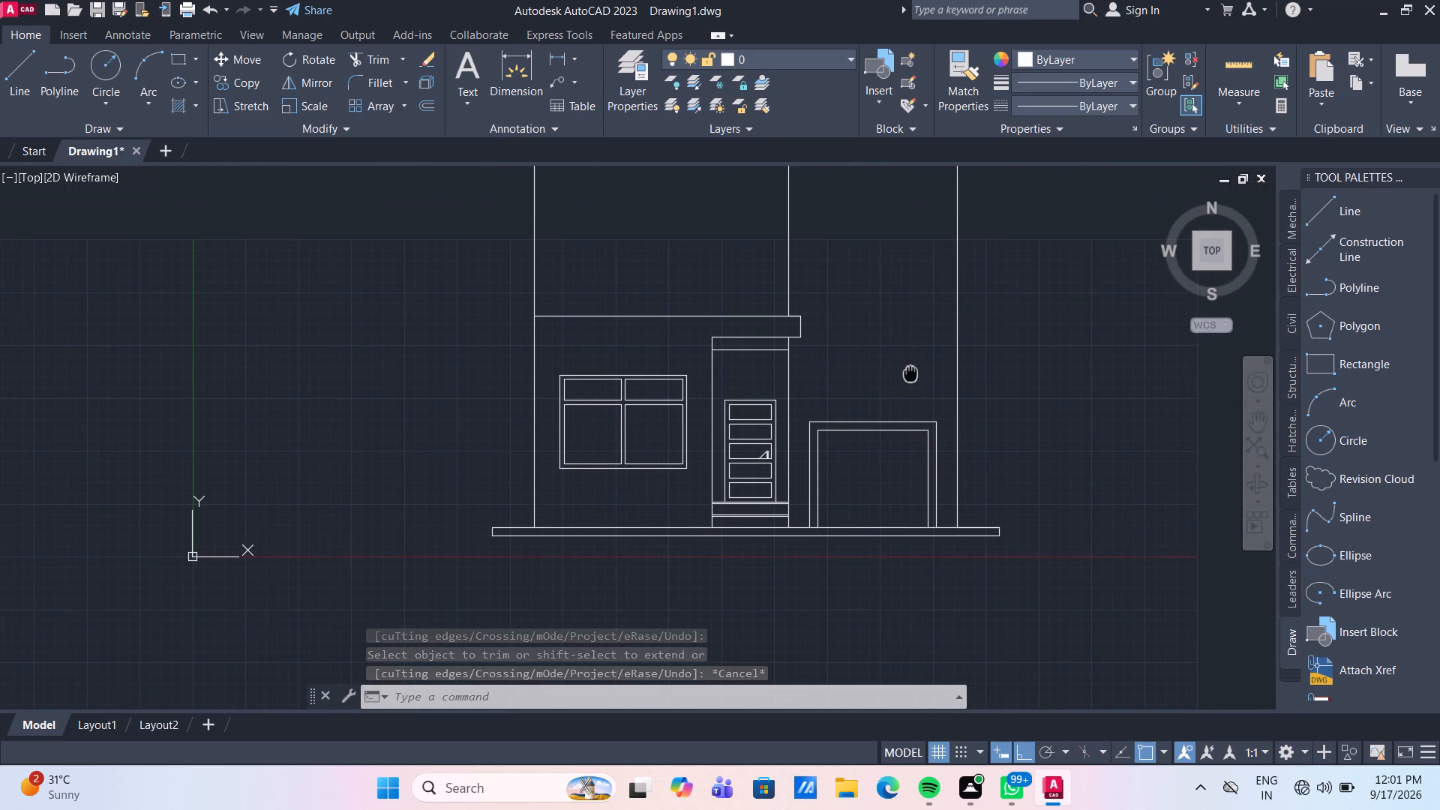
pyautogui.scroll(-1, 908, 335)
pyautogui.moveTo(904, 294); pyautogui.dragTo(891, 358, button='middle')
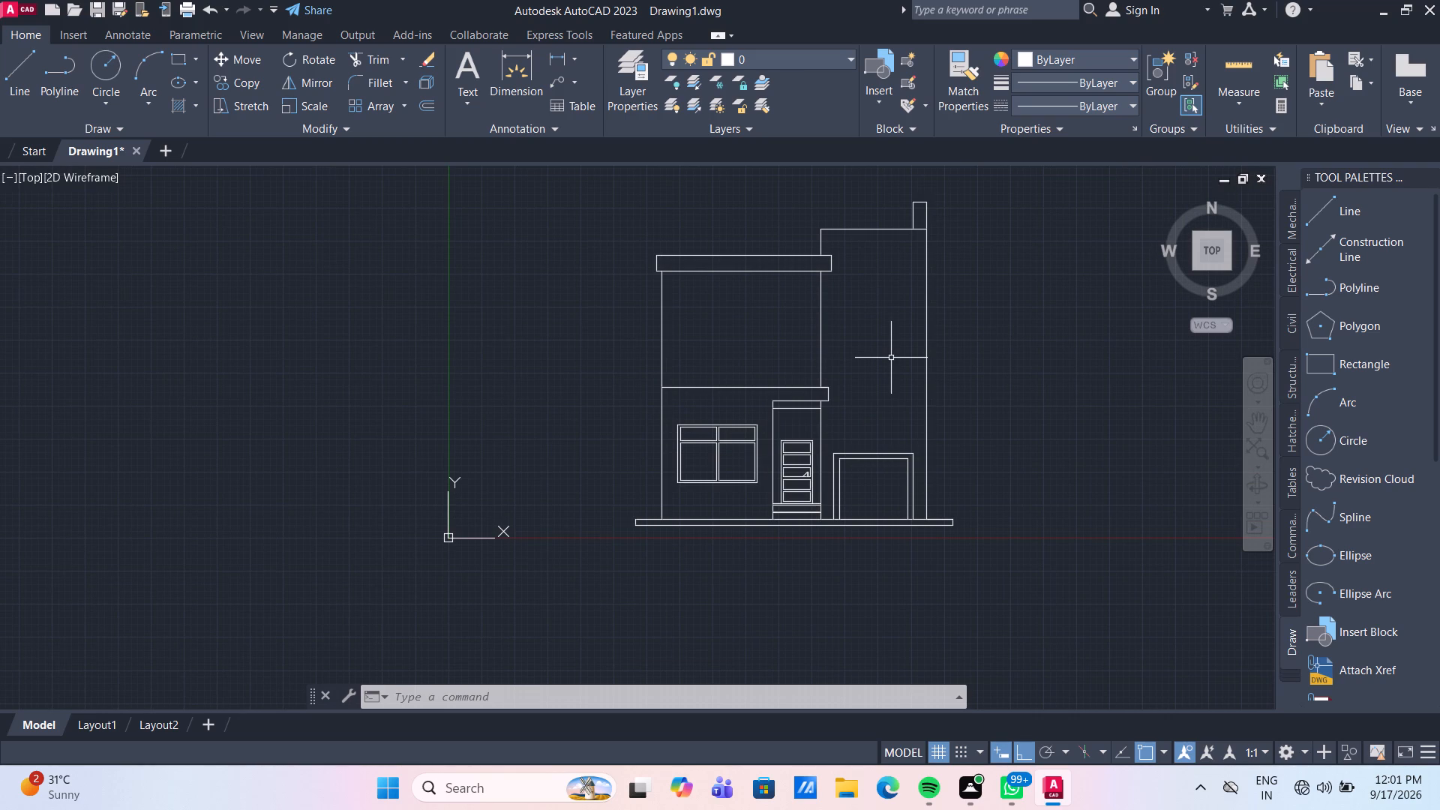
pyautogui.scroll(1, 813, 377)
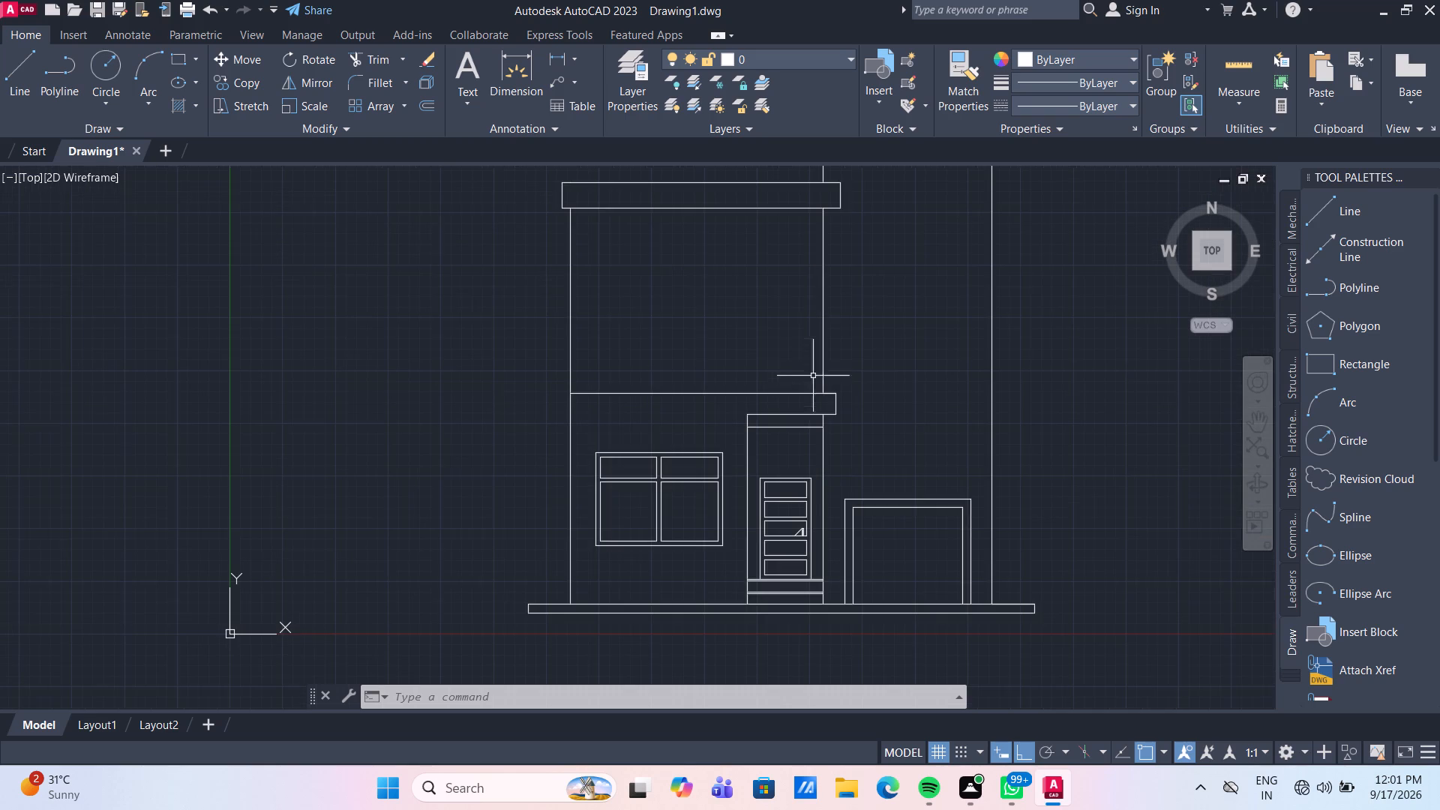
pyautogui.moveTo(766, 338); pyautogui.dragTo(808, 387, button='middle')
pyautogui.moveTo(761, 346); pyautogui.dragTo(761, 347, button='middle')
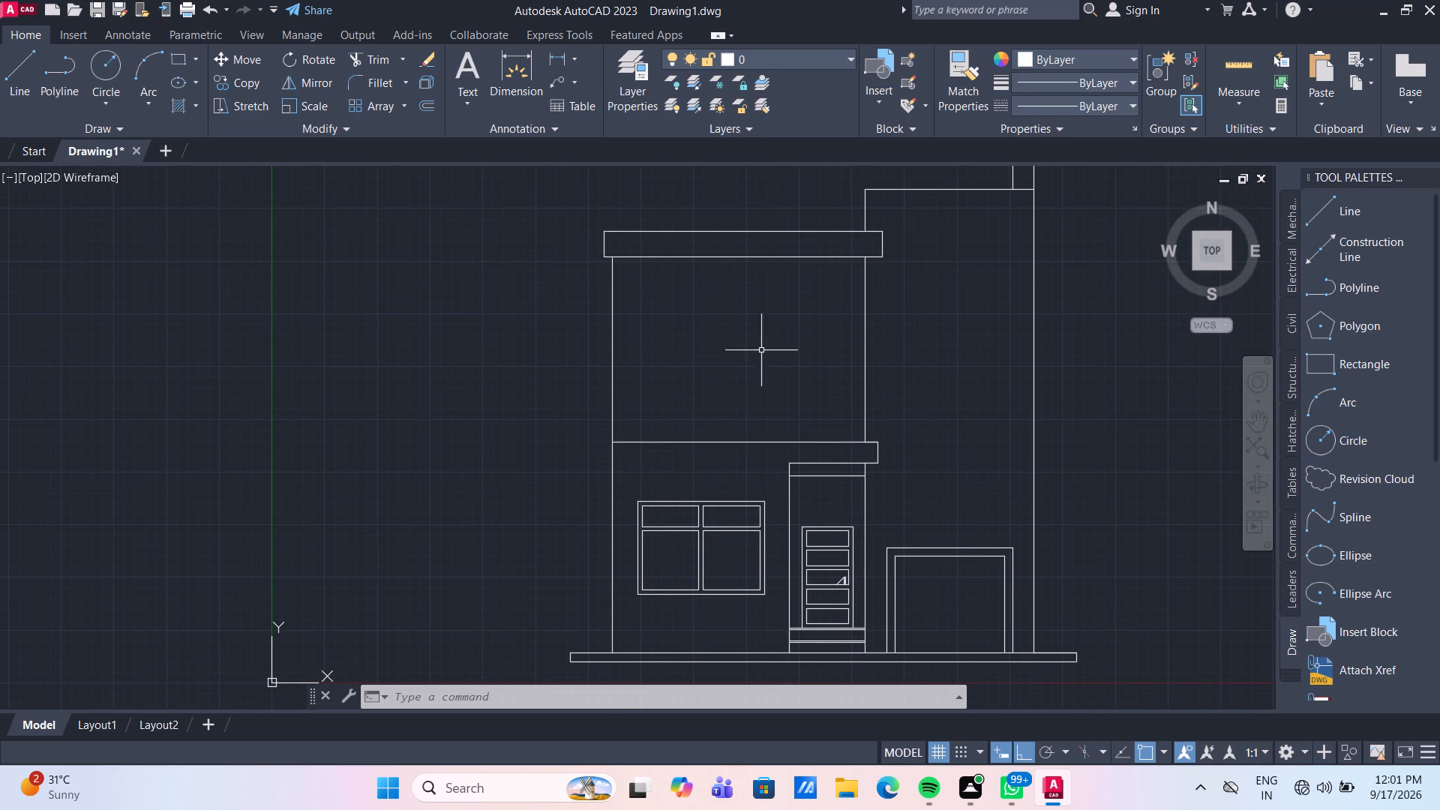
pyautogui.moveTo(761, 347); pyautogui.dragTo(761, 322, button='middle')
pyautogui.scroll(1, 655, 410)
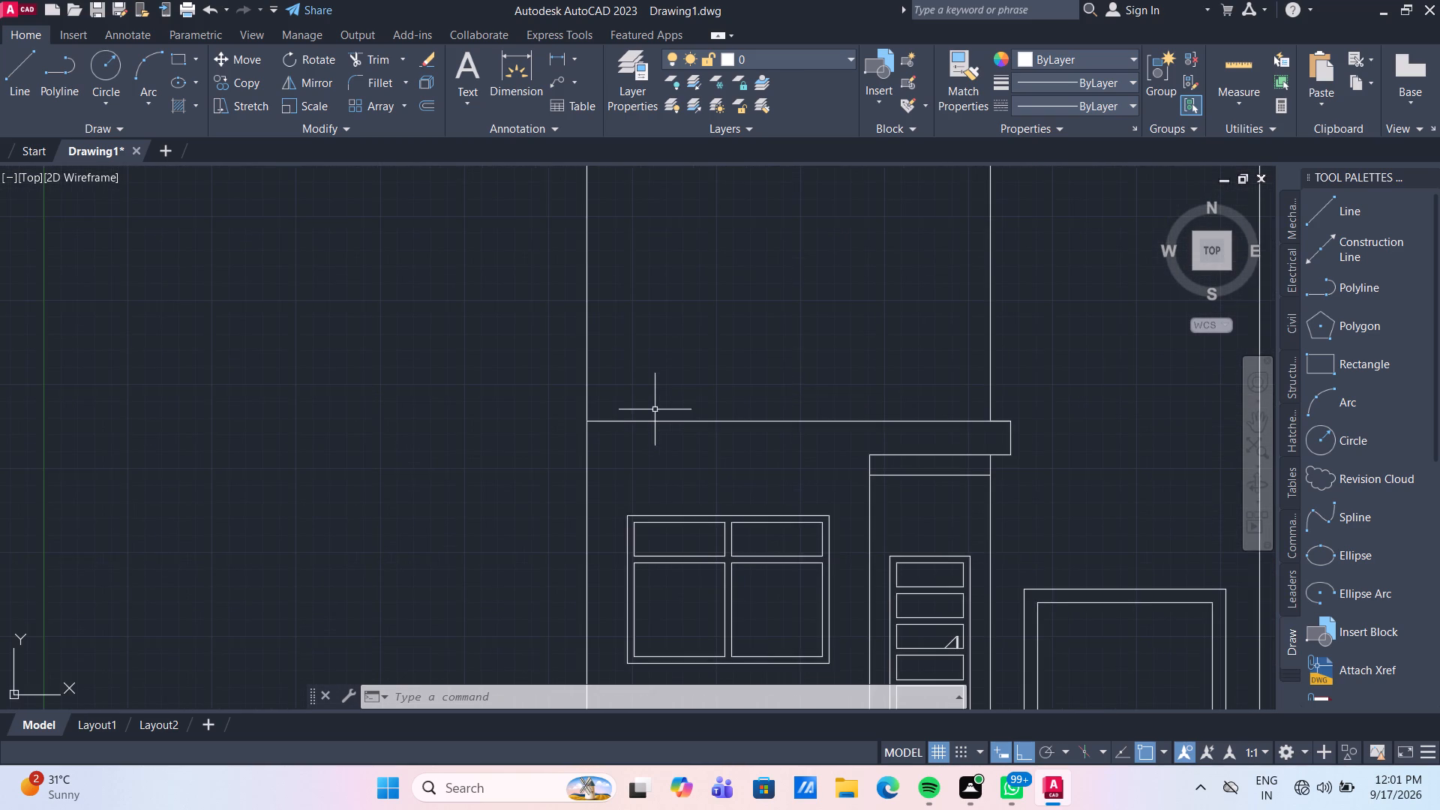
pyautogui.moveTo(655, 404); pyautogui.dragTo(673, 295, button='middle')
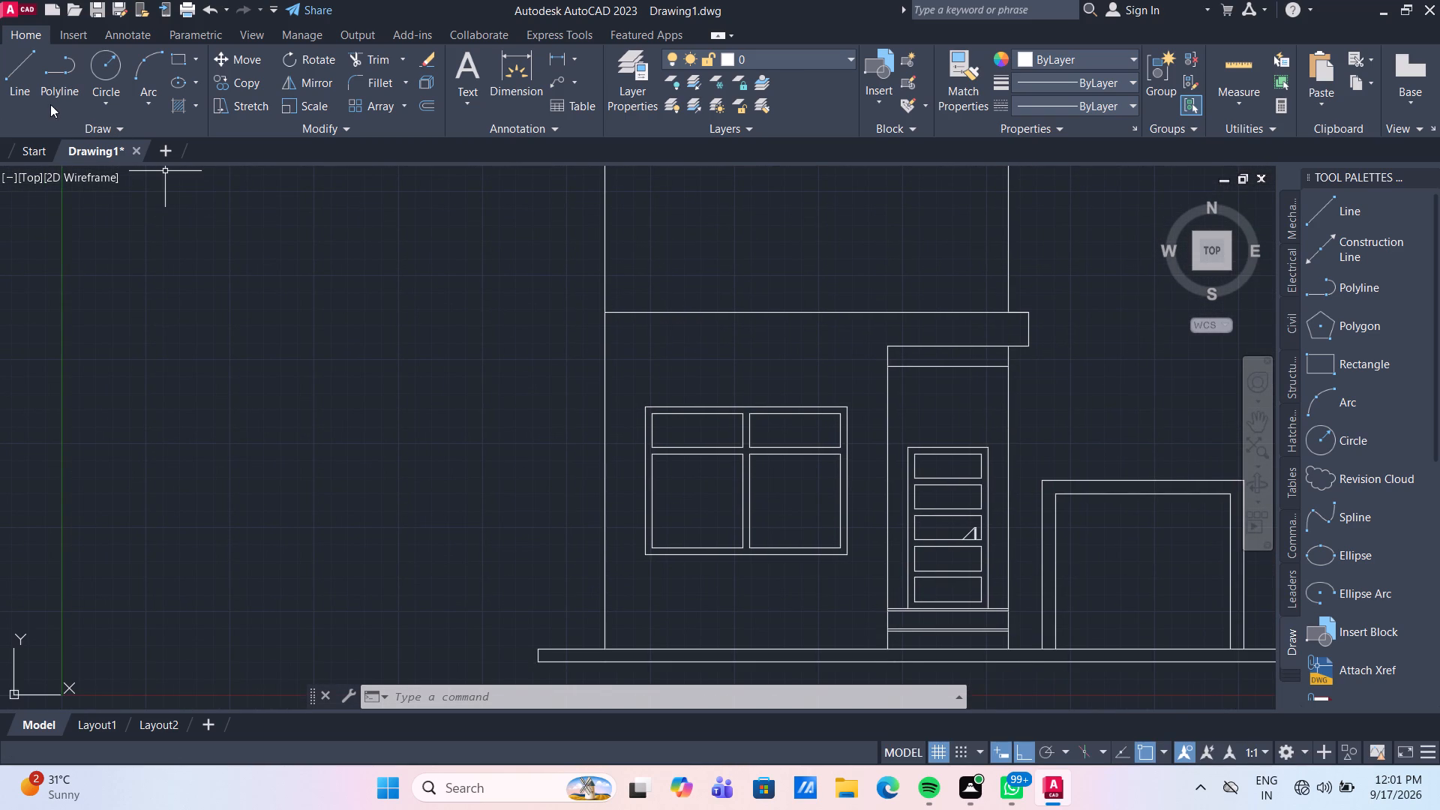
pyautogui.click(13, 85)
pyautogui.scroll(-1, 235, 245)
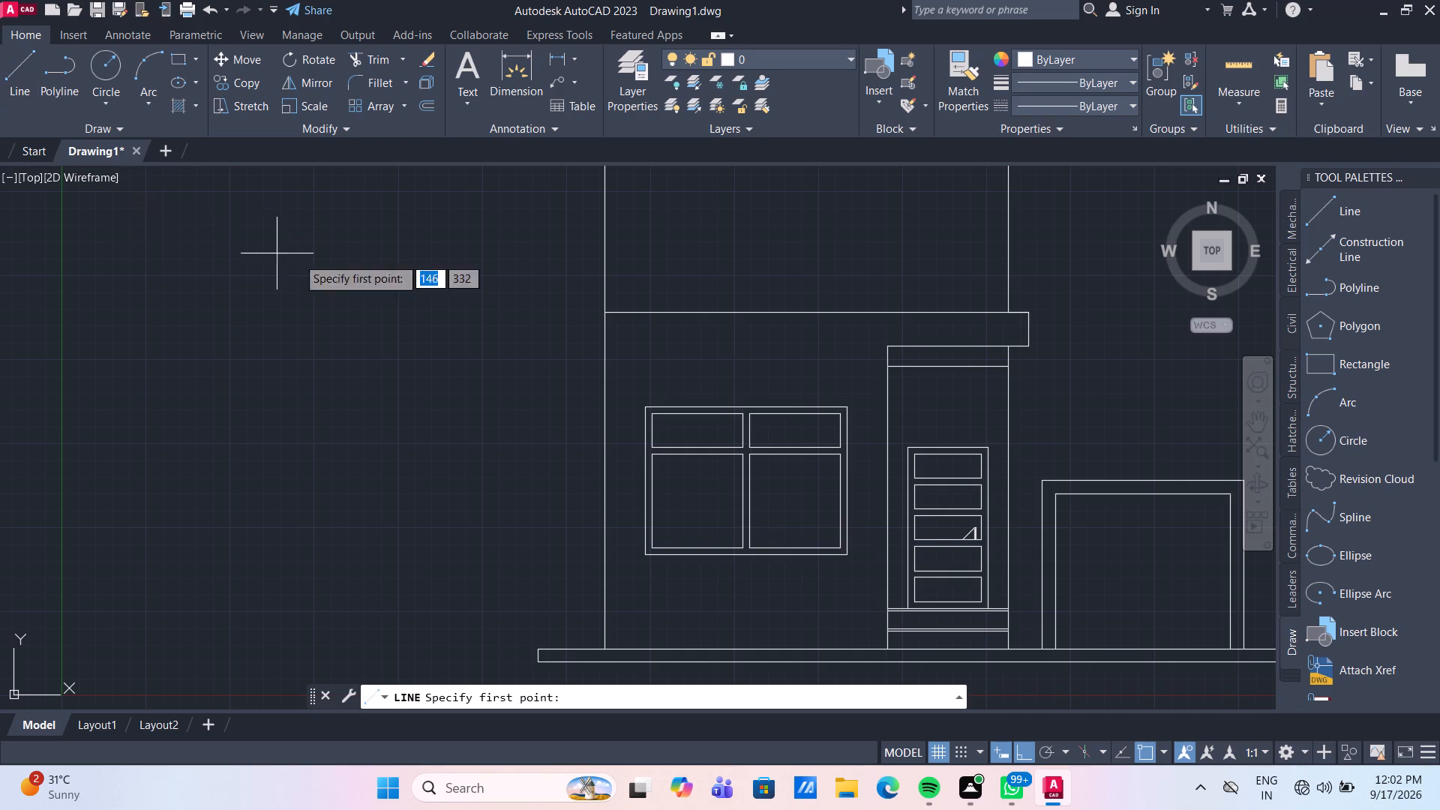
pyautogui.scroll(-1, 316, 262)
pyautogui.moveTo(575, 238); pyautogui.dragTo(545, 449, button='middle')
pyautogui.scroll(1, 454, 319)
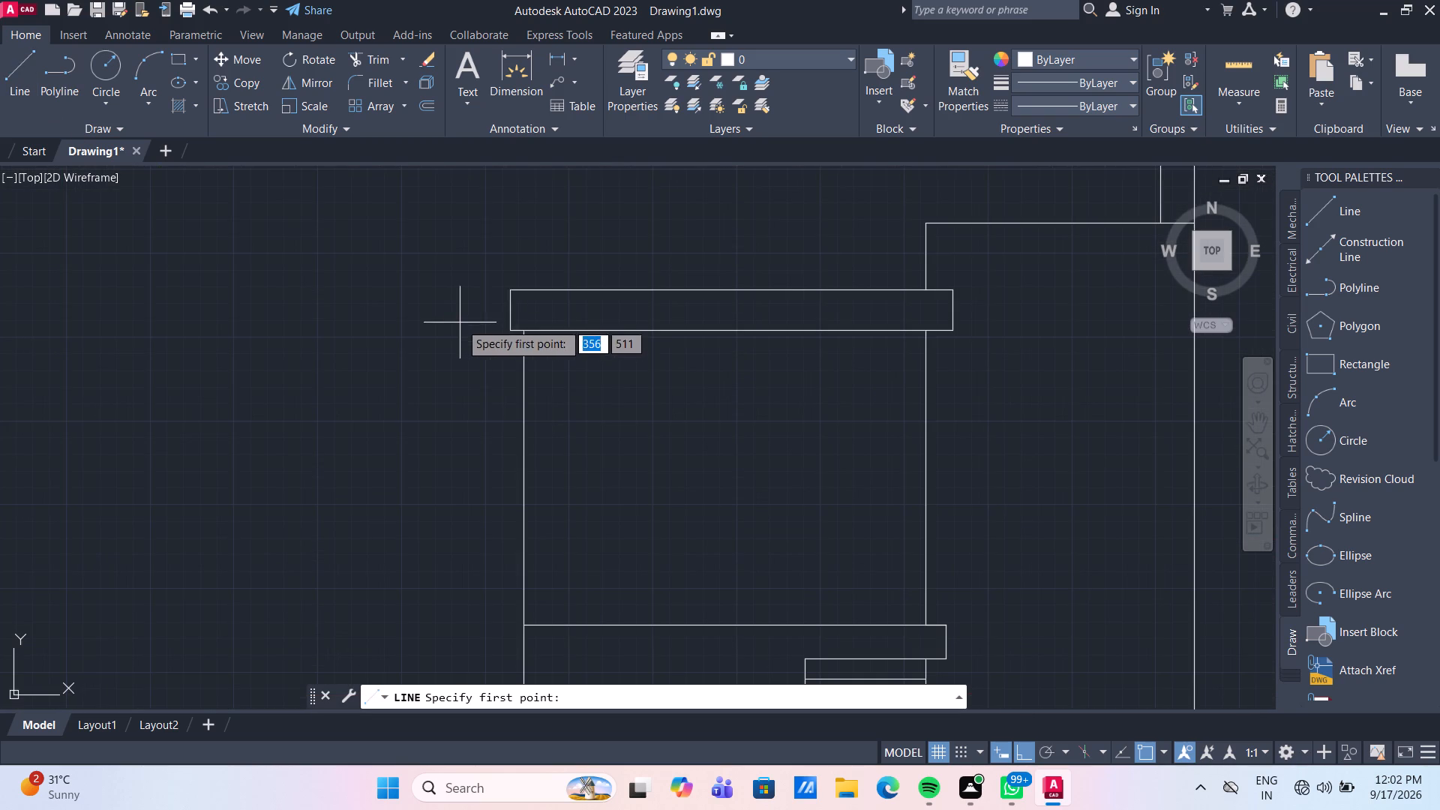
pyautogui.scroll(-1, 534, 402)
pyautogui.moveTo(577, 466); pyautogui.dragTo(517, 260, button='middle')
pyautogui.scroll(-1, 577, 466)
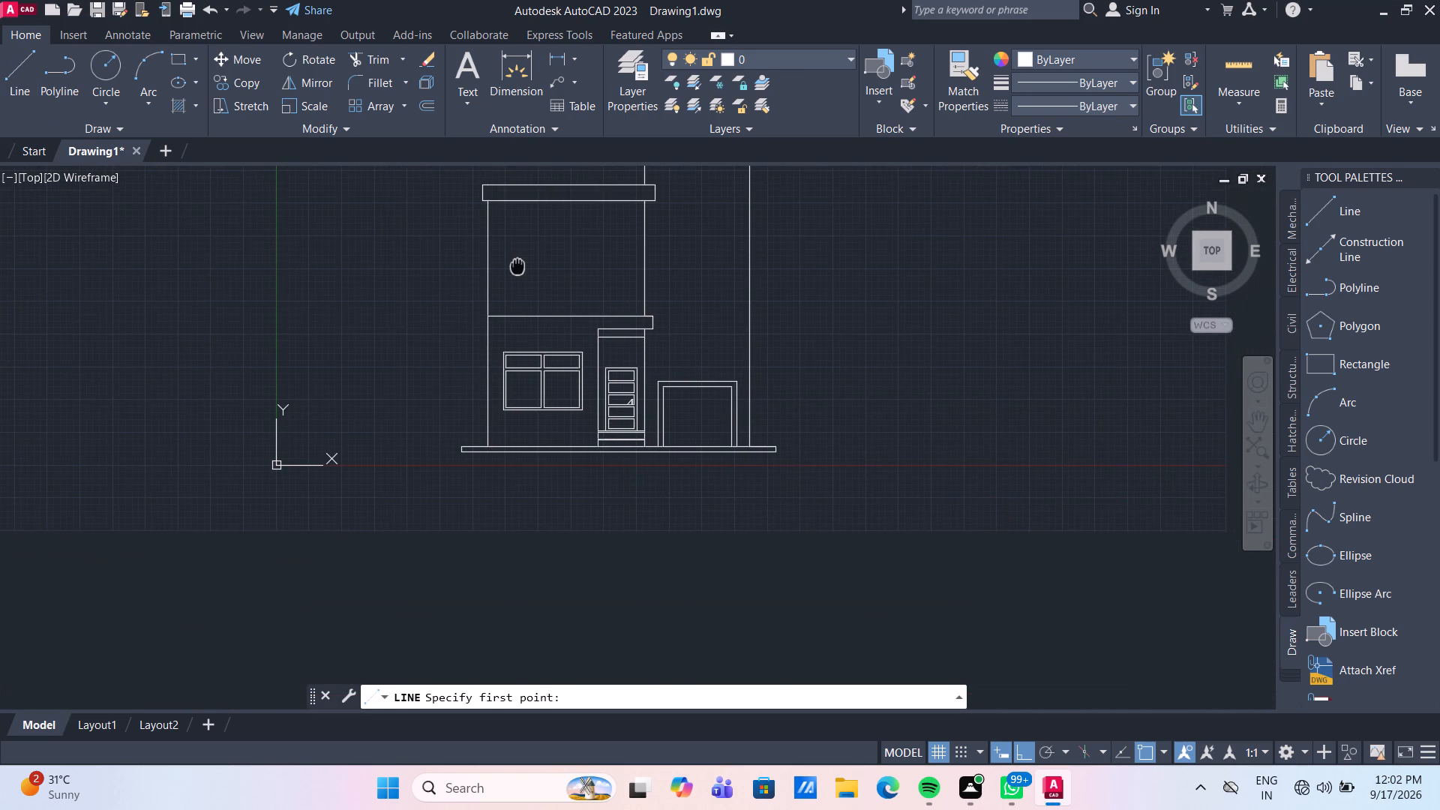
pyautogui.moveTo(517, 260); pyautogui.dragTo(529, 265, button='middle')
pyautogui.scroll(1, 502, 342)
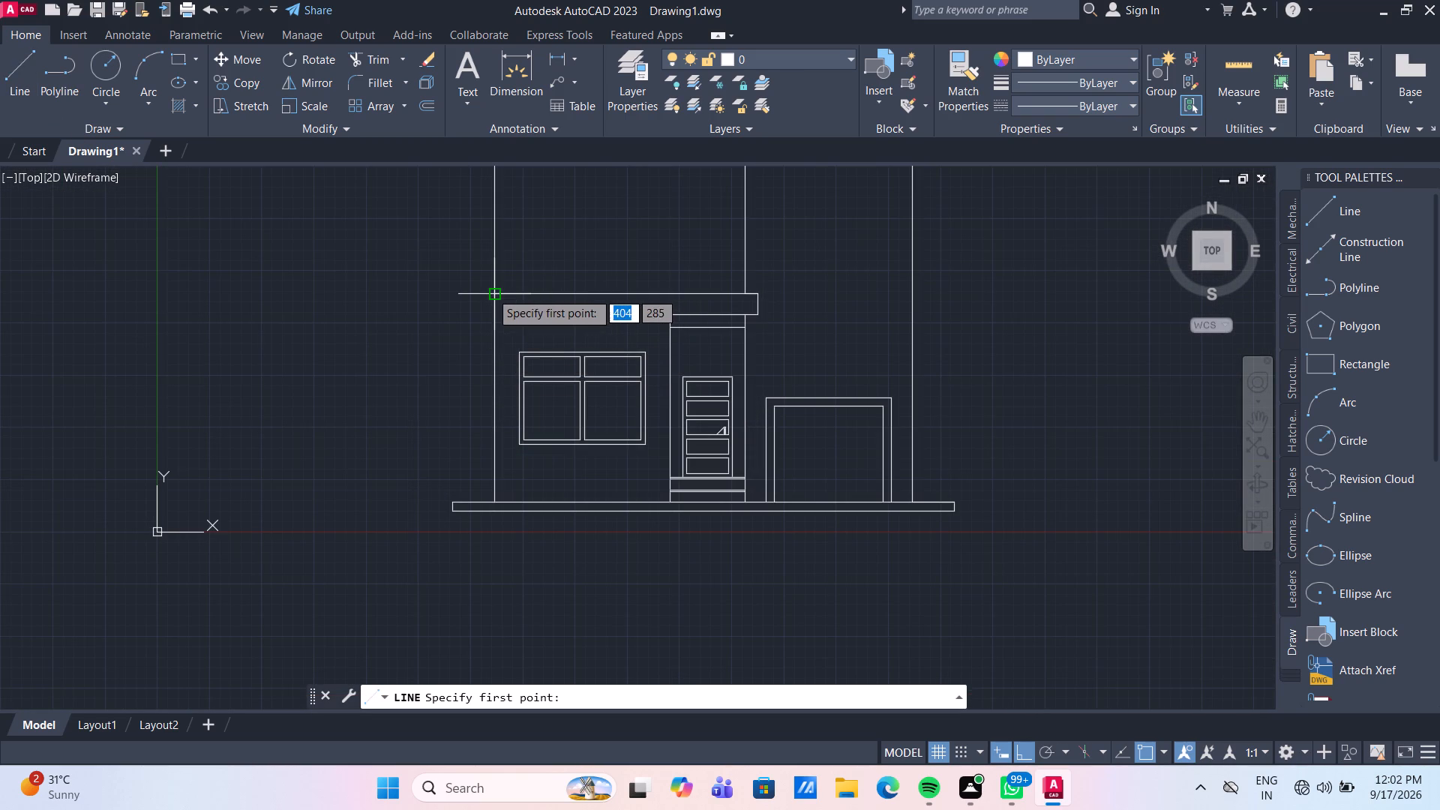
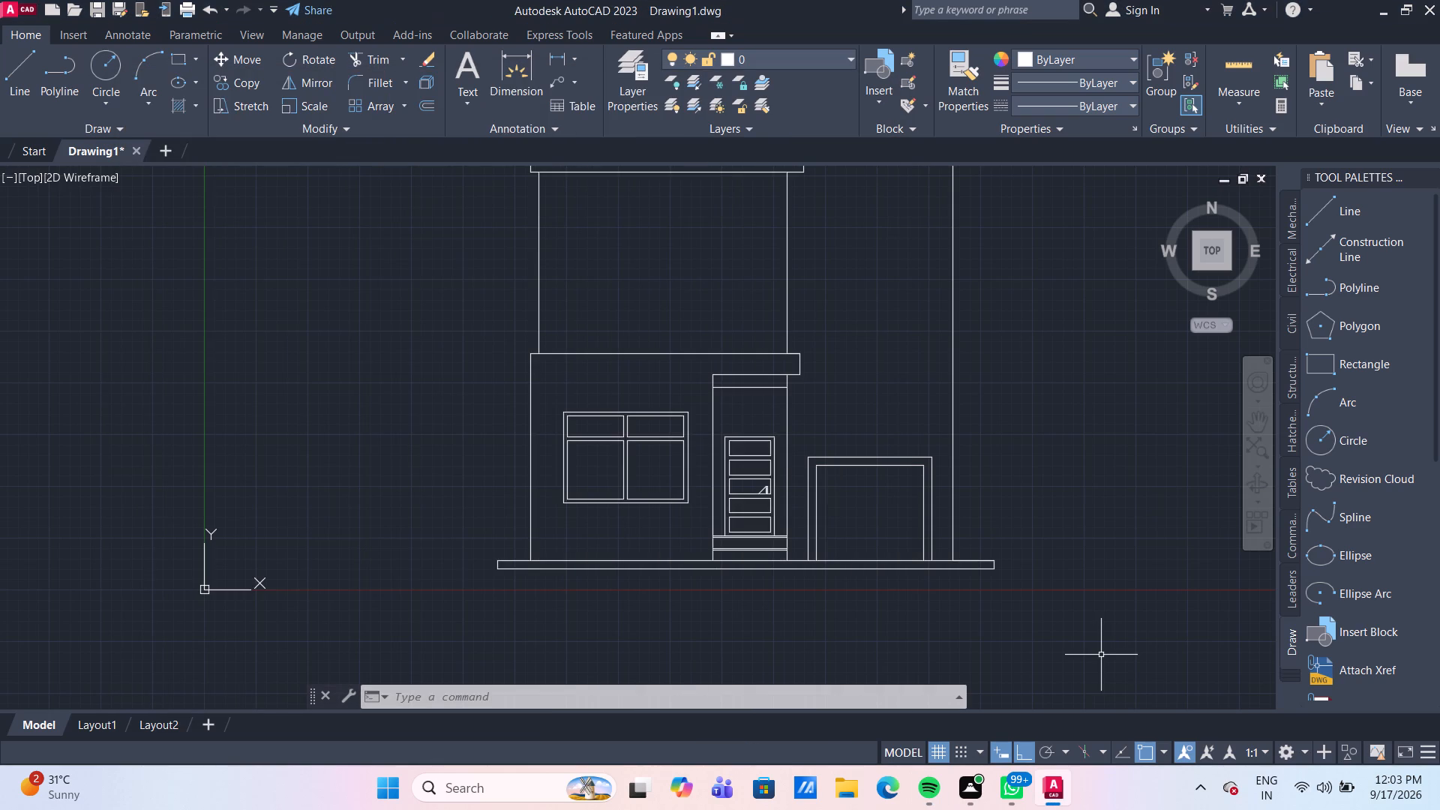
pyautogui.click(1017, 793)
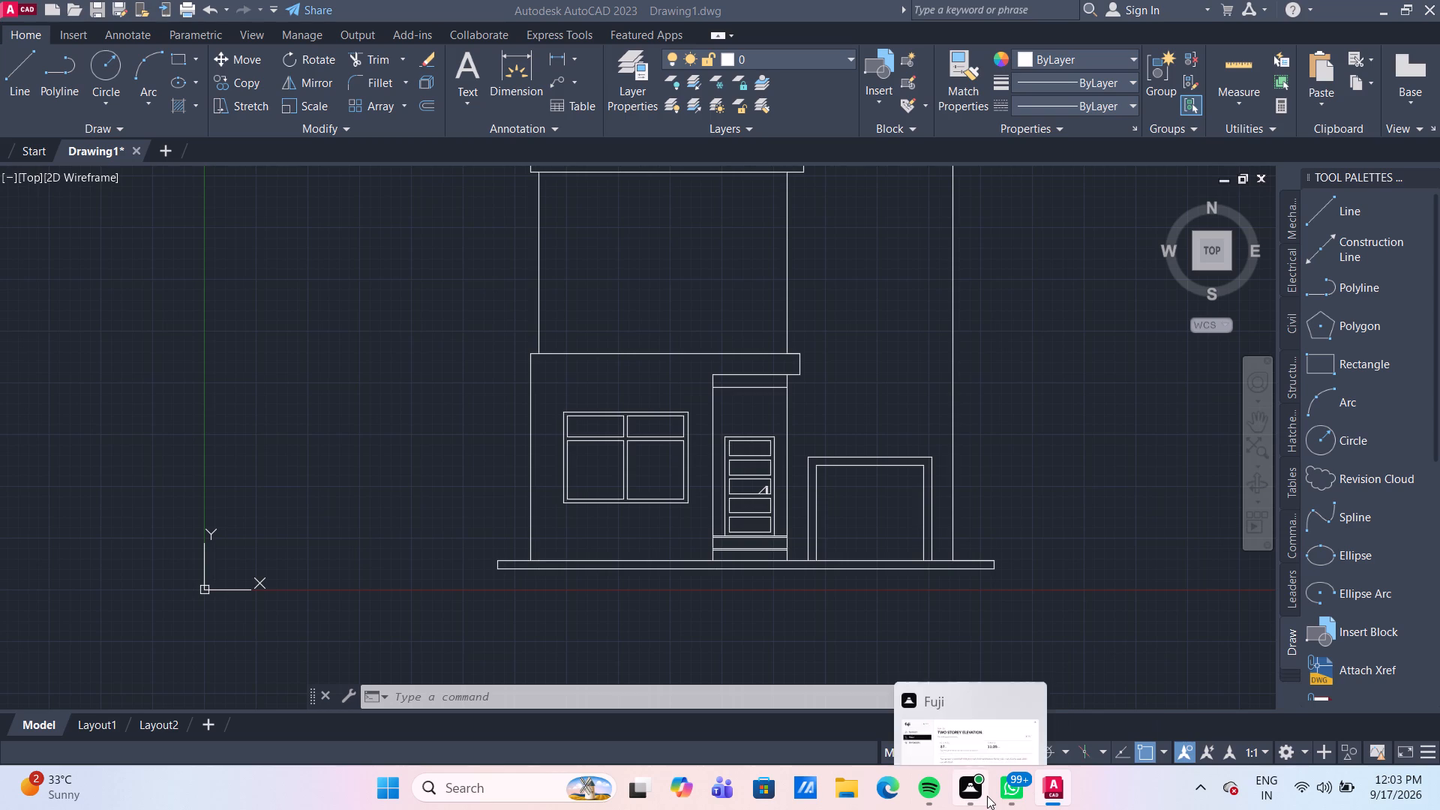
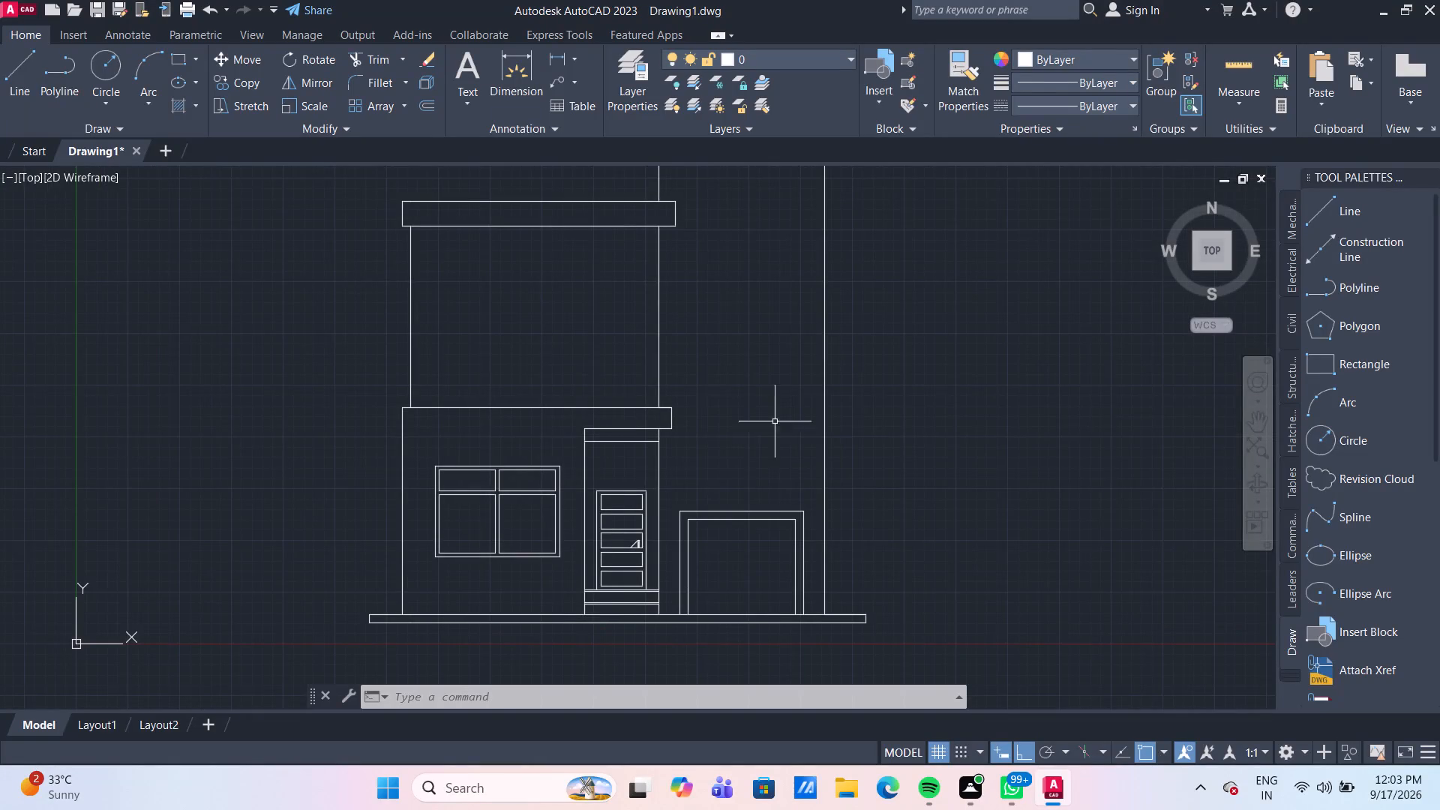
# Draw a connected line from the mid-level ledge's upper-left corner: 3 mm inward, 50 mm up, and about 322 mm across to align with its right end.
pyautogui.scroll(-2, 778, 432)
pyautogui.scroll(1, 862, 439)
pyautogui.moveTo(862, 439); pyautogui.dragTo(844, 501, button='middle')
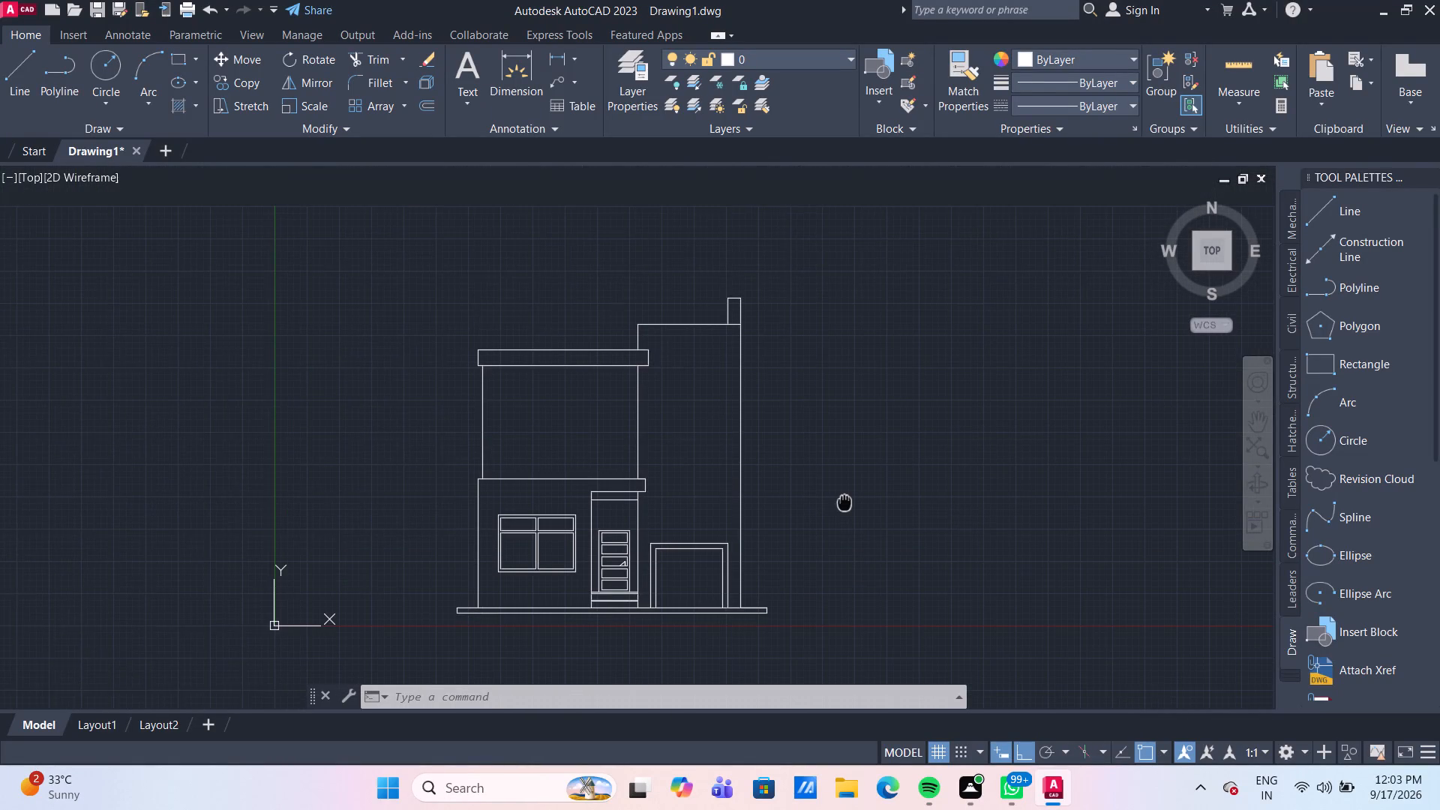
pyautogui.moveTo(844, 501); pyautogui.dragTo(842, 497, button='middle')
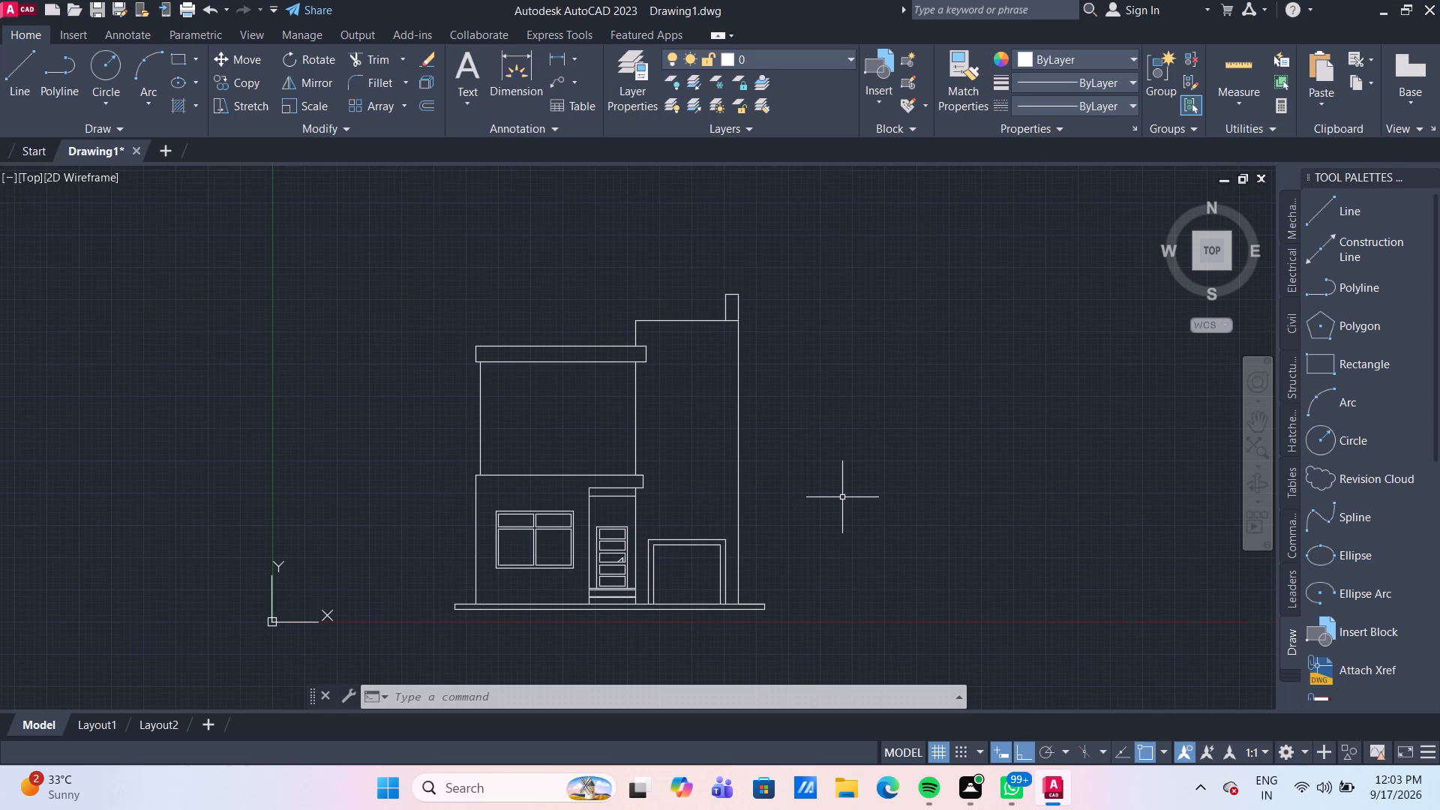
pyautogui.scroll(1, 556, 496)
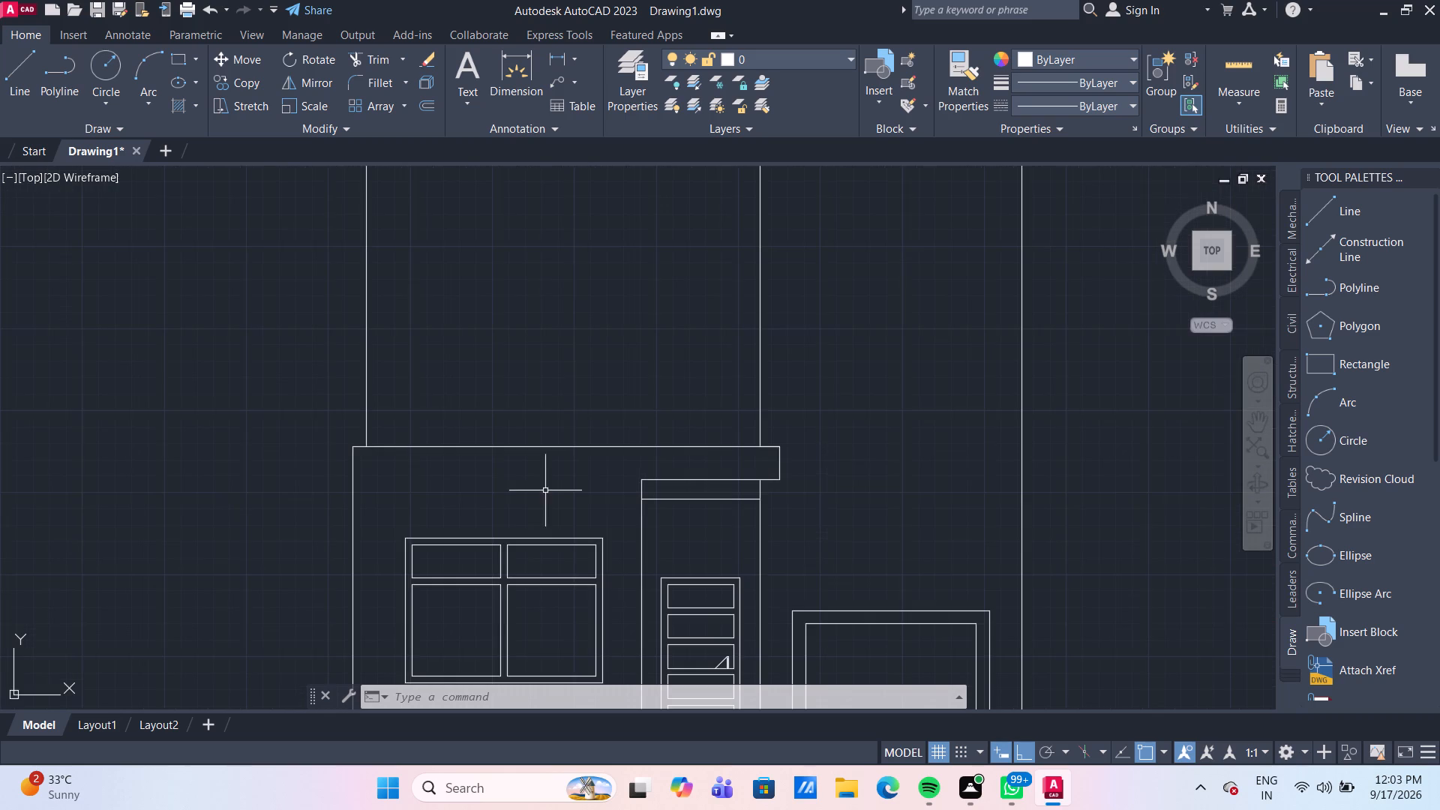
pyautogui.scroll(1, 545, 490)
pyautogui.scroll(2, 369, 453)
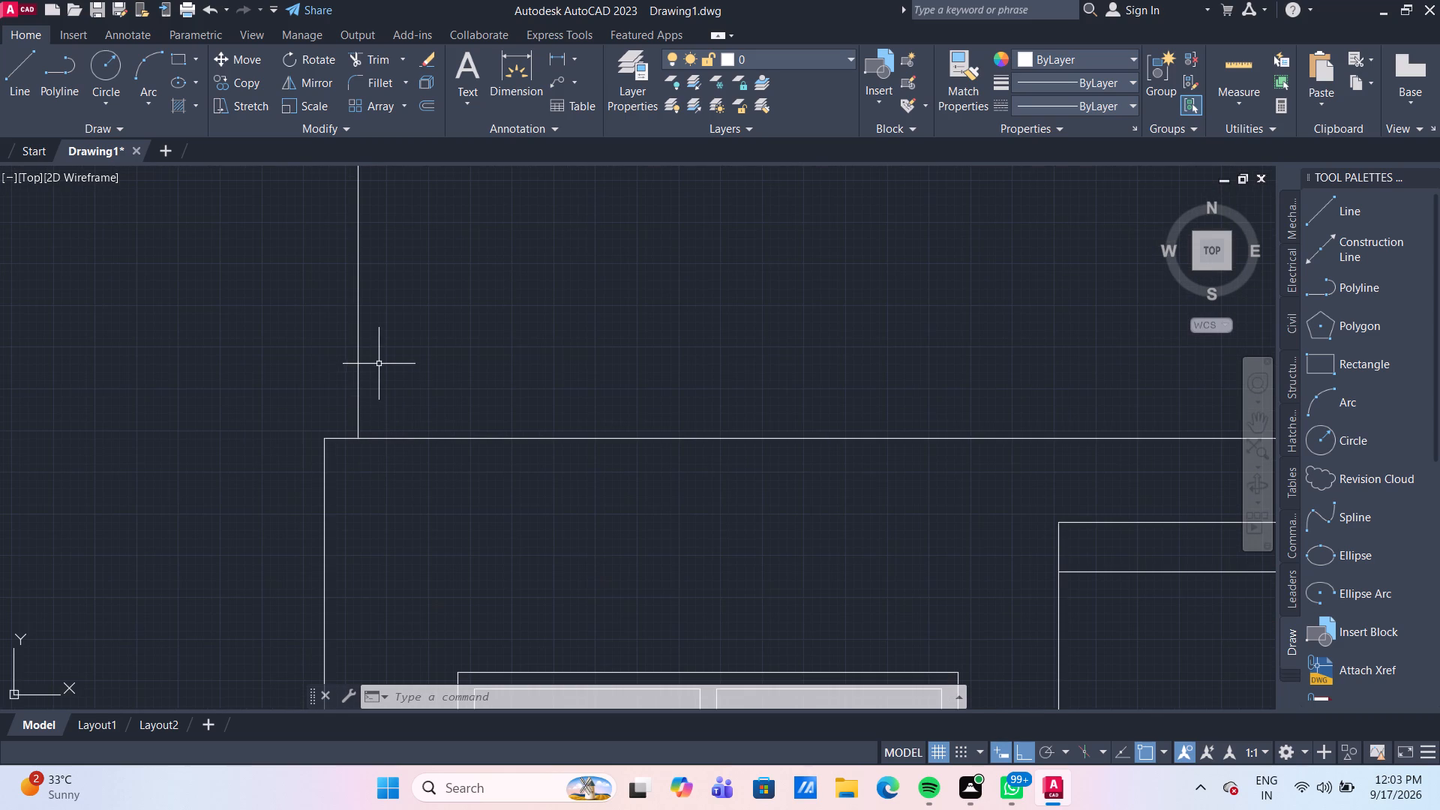
pyautogui.scroll(1, 375, 350)
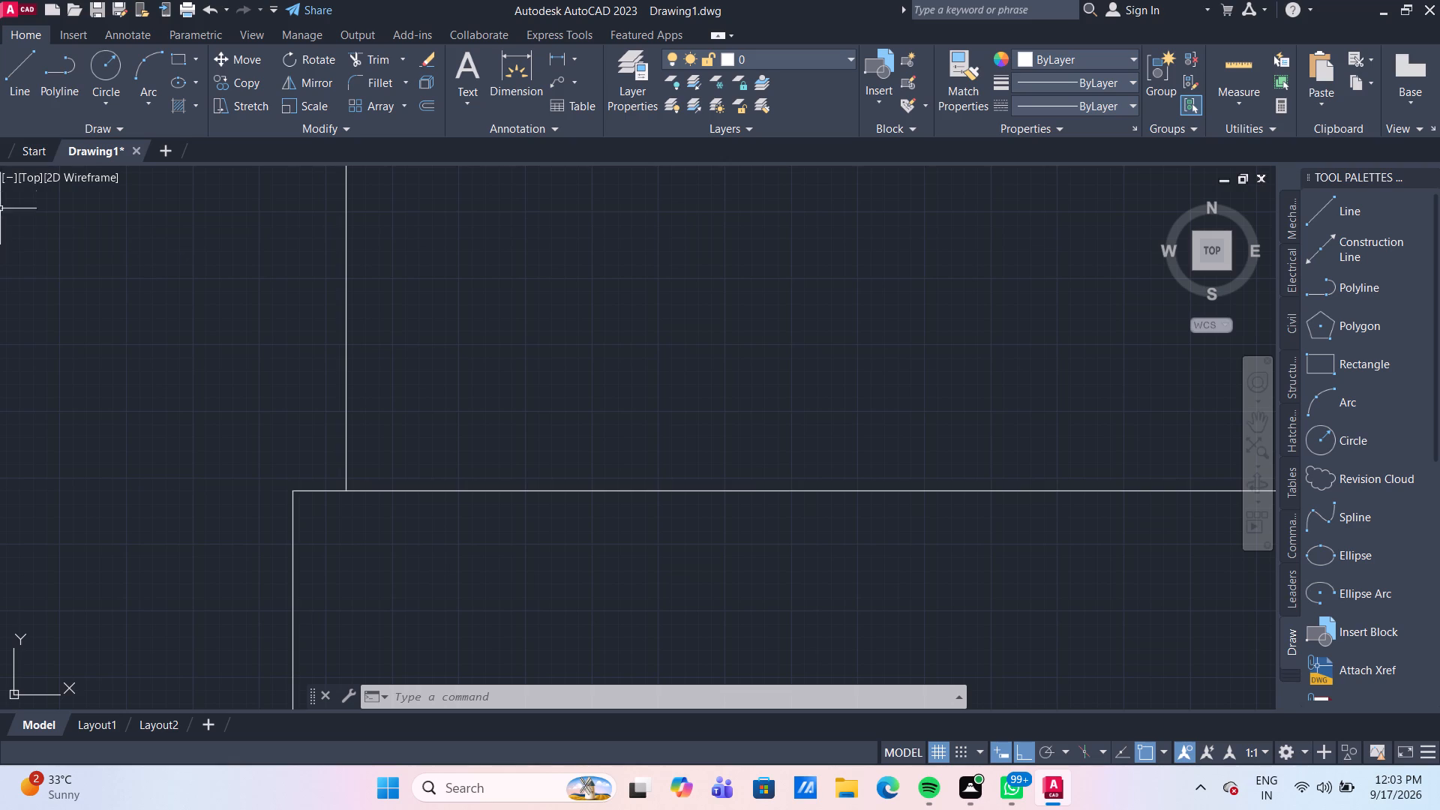
pyautogui.click(11, 86)
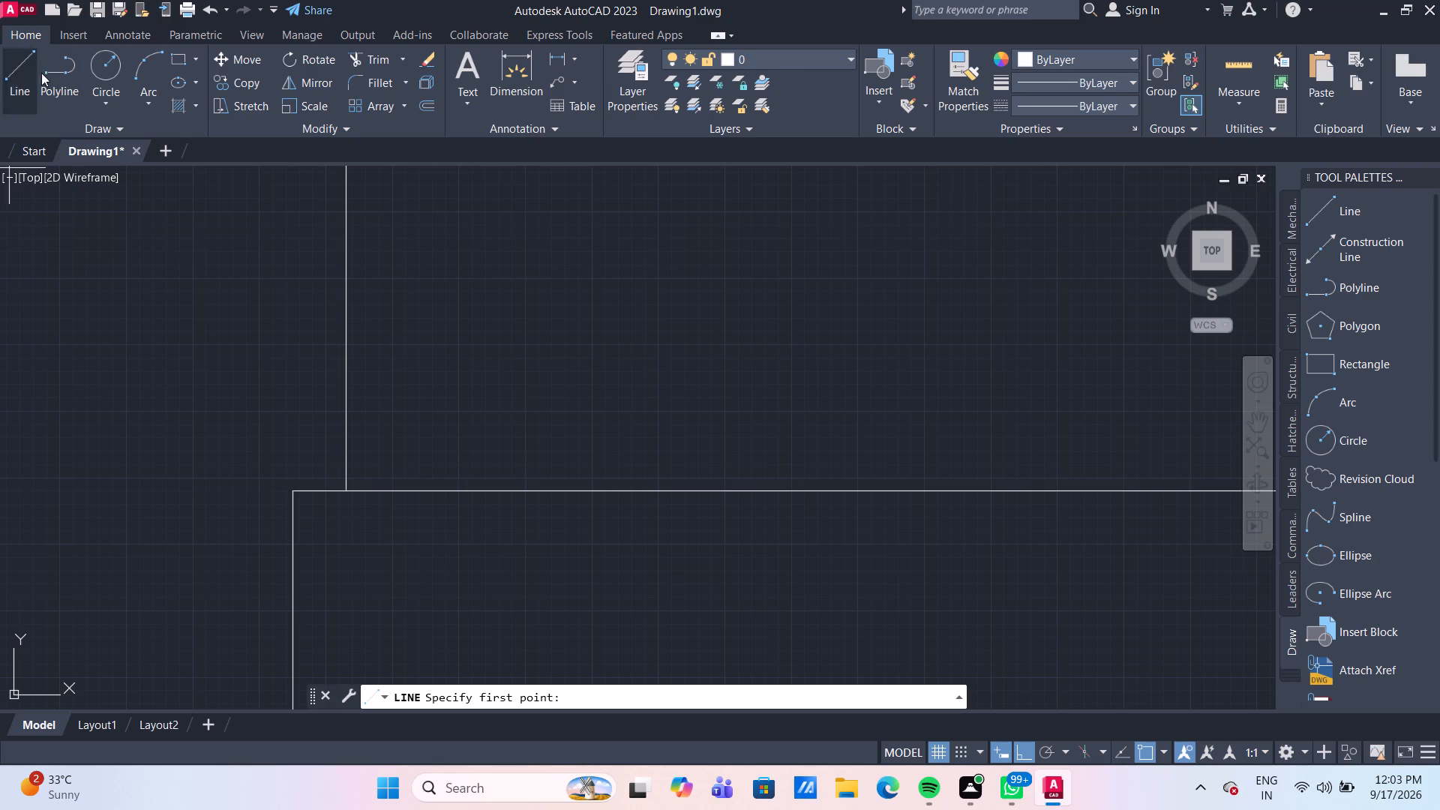
pyautogui.click(295, 493)
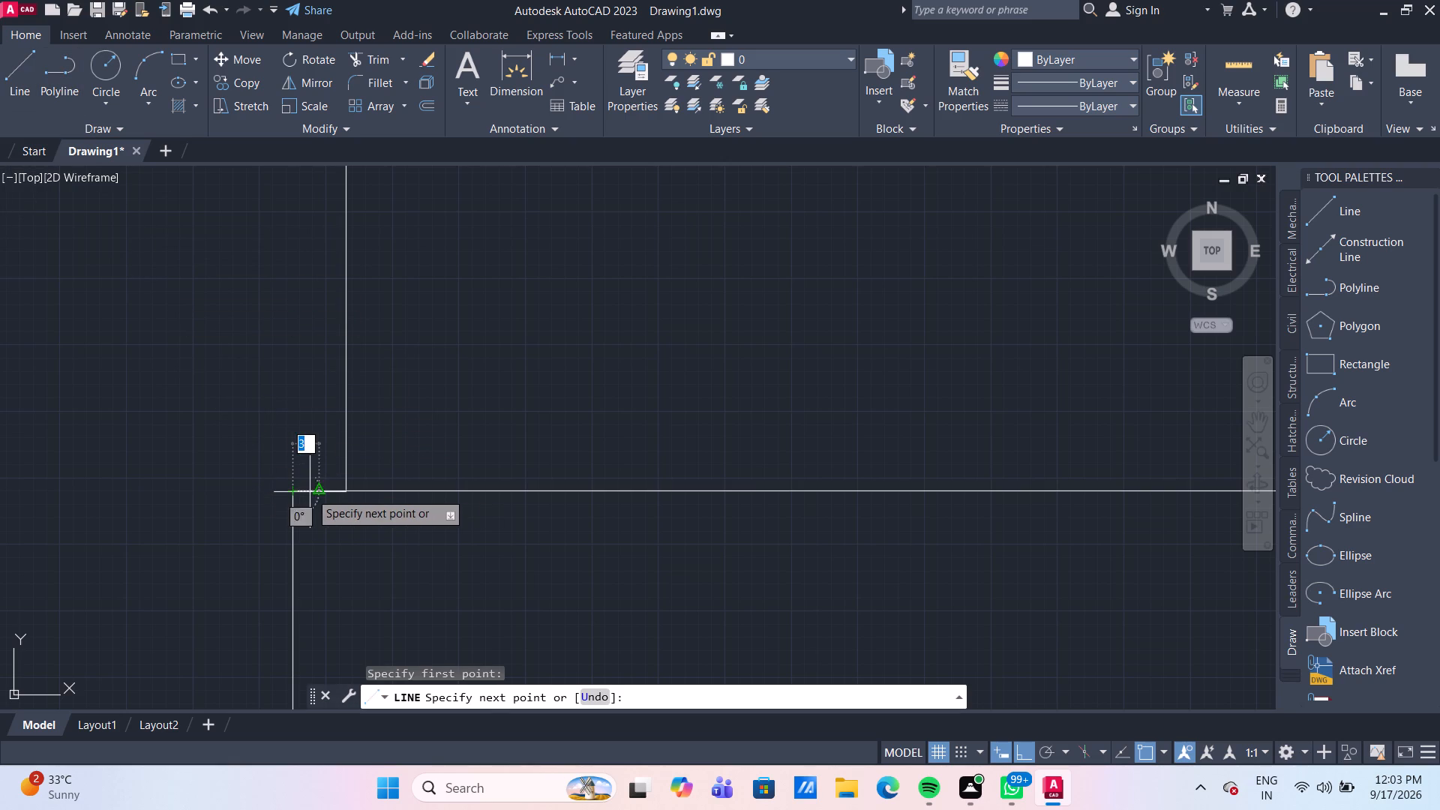
pyautogui.press('3')
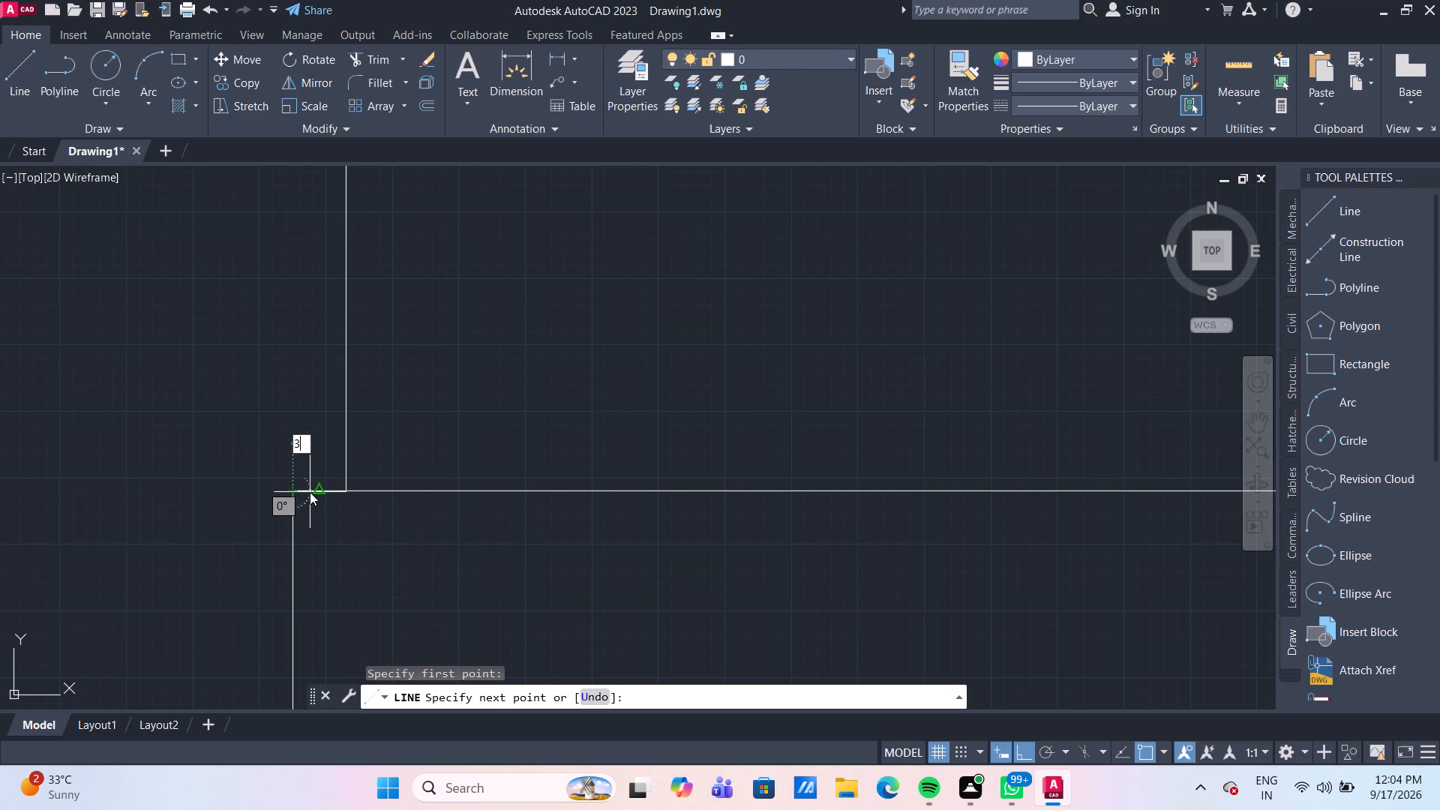
pyautogui.press('Return')
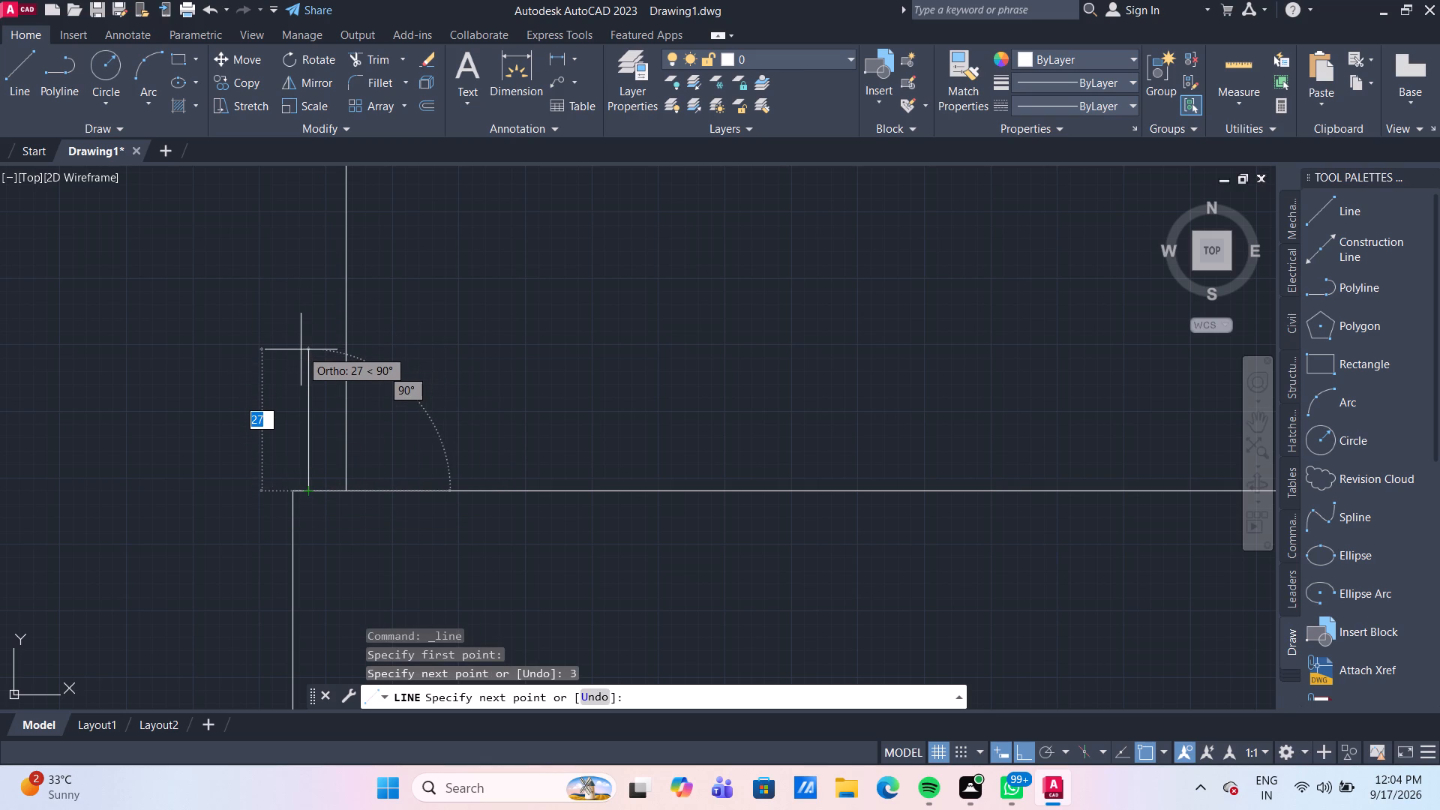
pyautogui.scroll(-3, 301, 349)
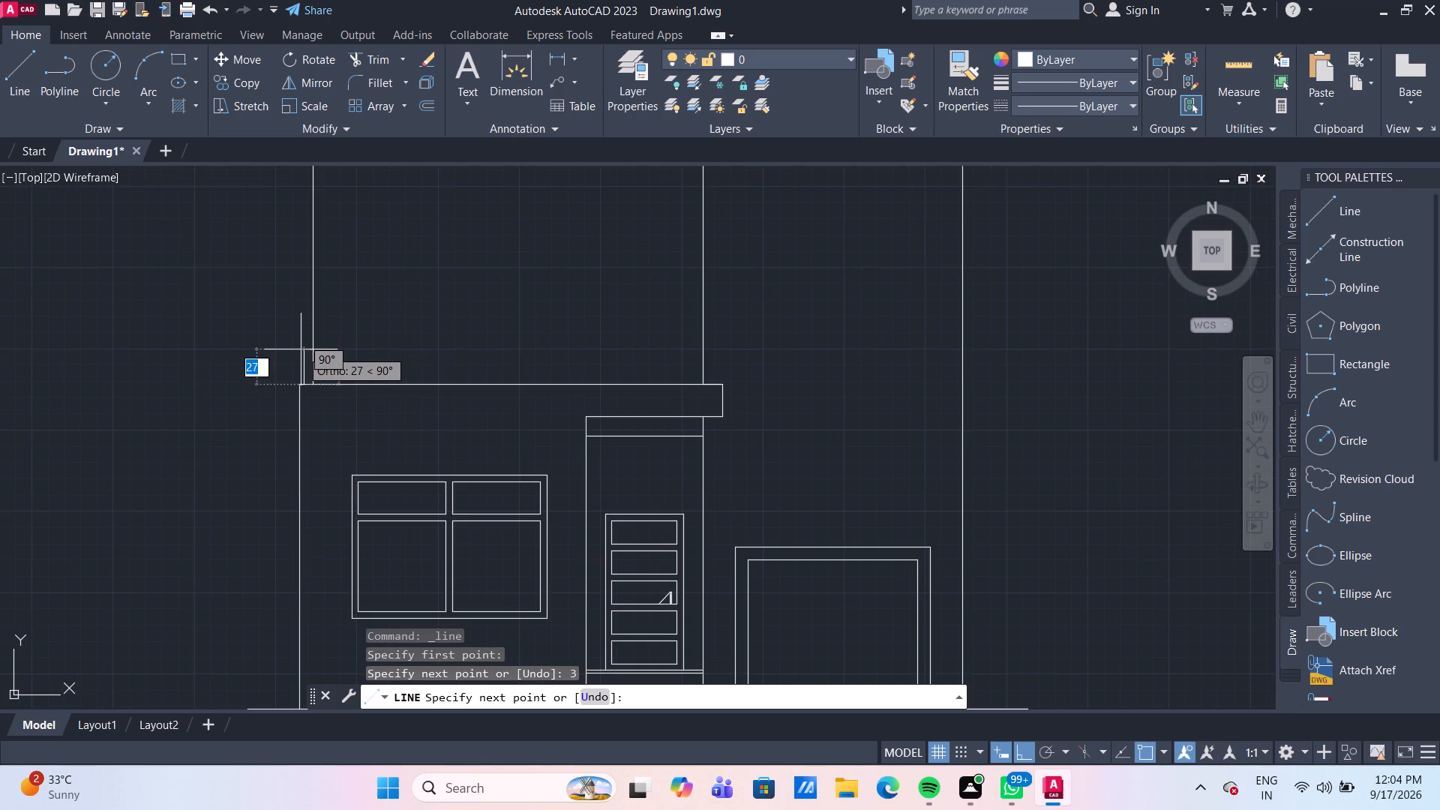
pyautogui.moveTo(301, 349); pyautogui.dragTo(274, 473, button='middle')
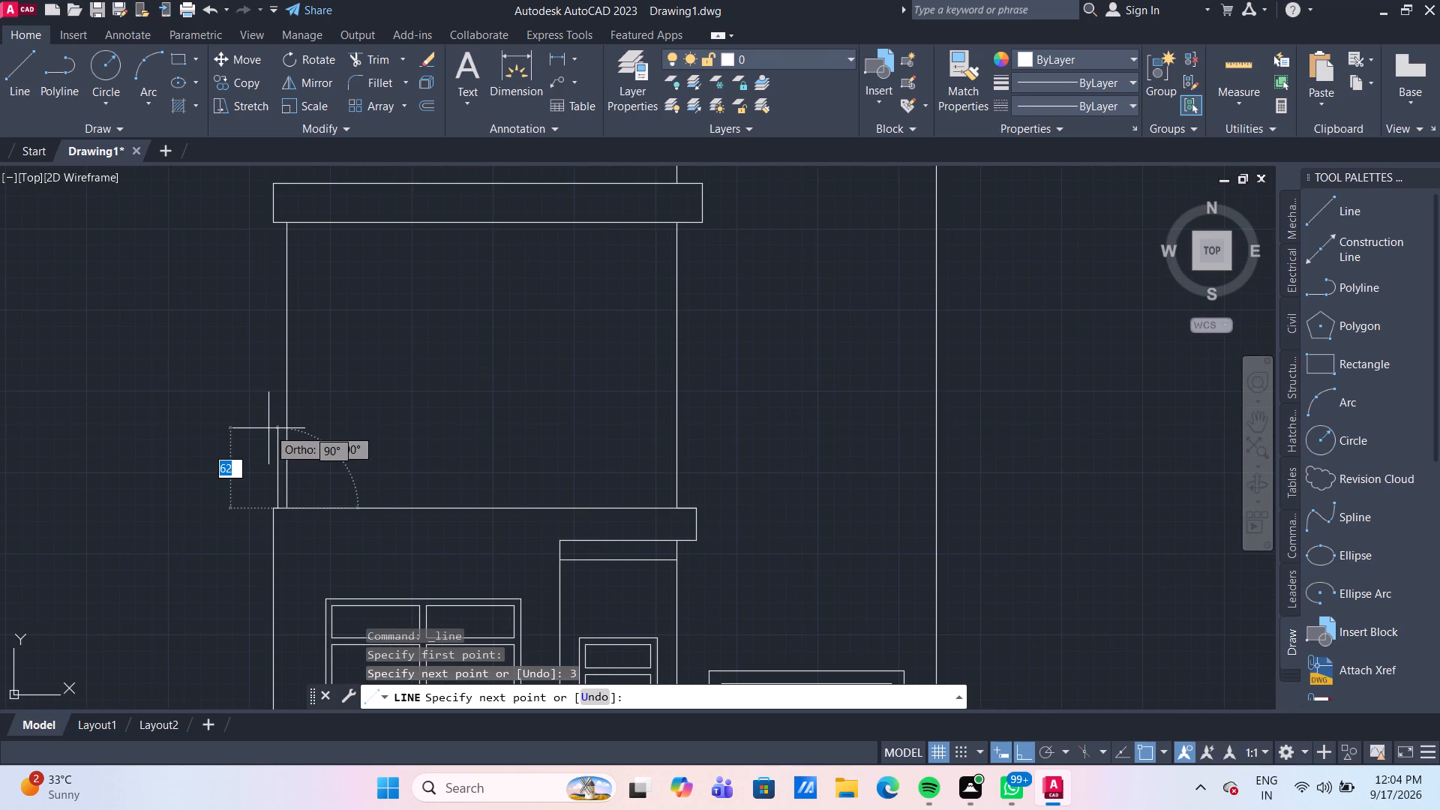
pyautogui.write('60')
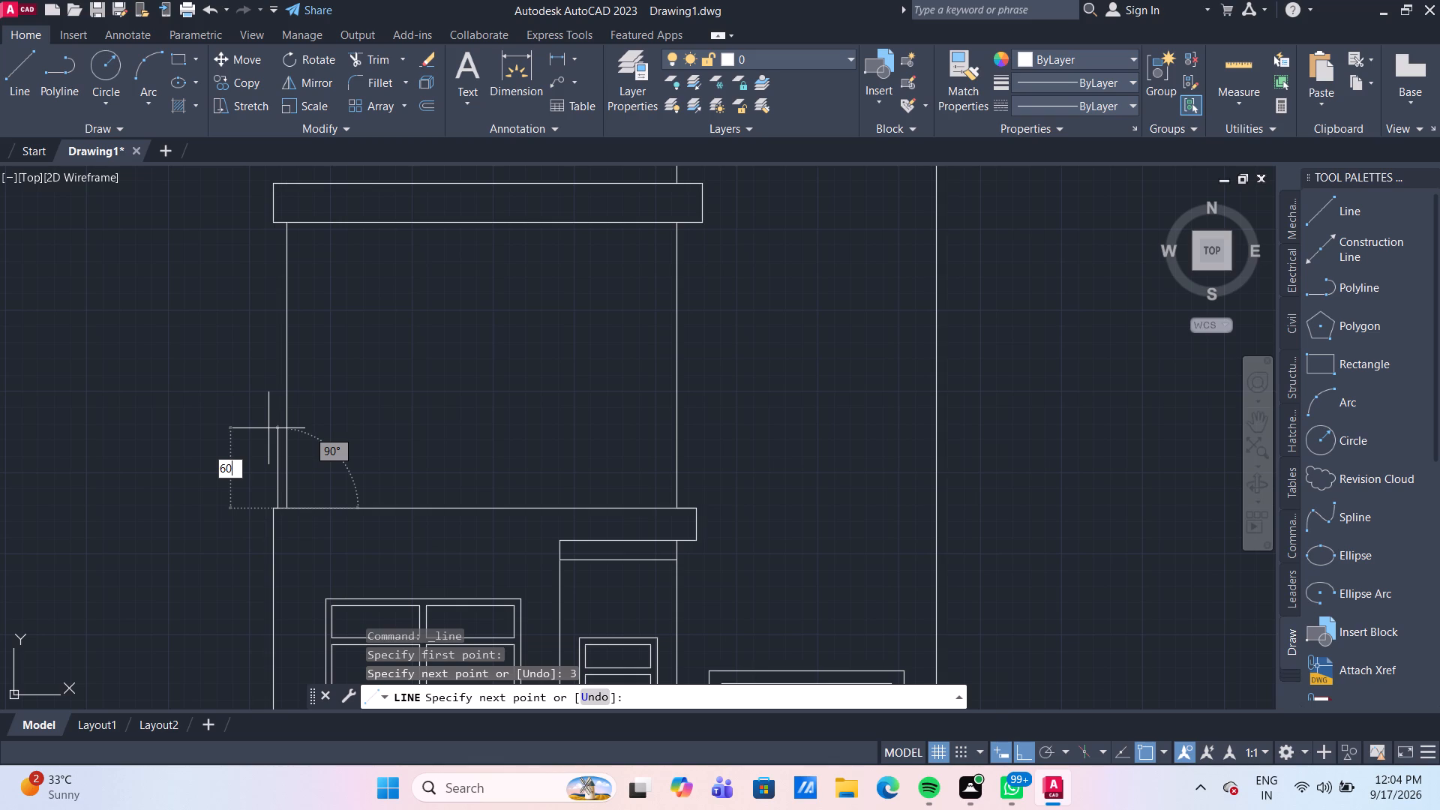
pyautogui.press('BackSpace')
pyautogui.press('BackSpace')
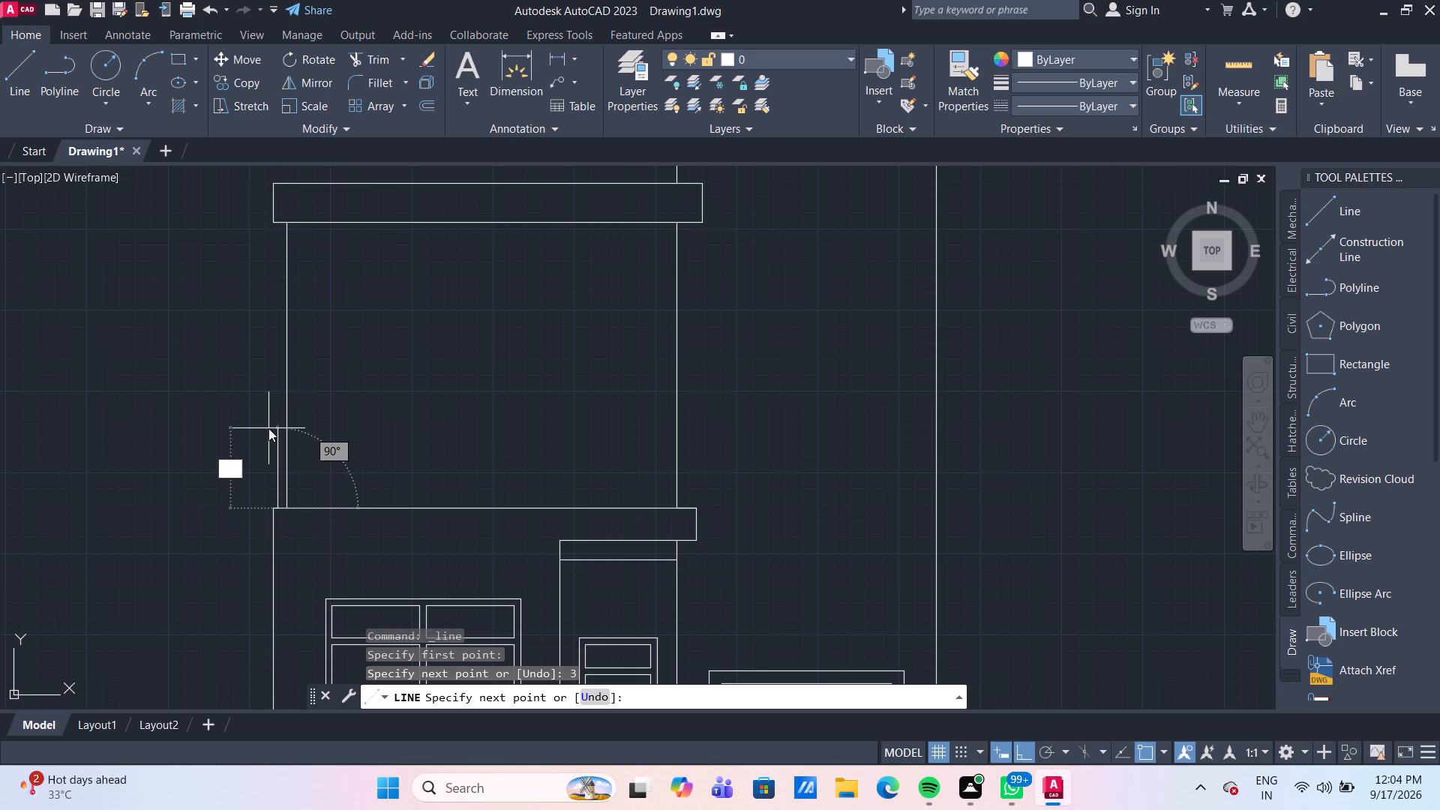
pyautogui.write('50')
pyautogui.press('Return')
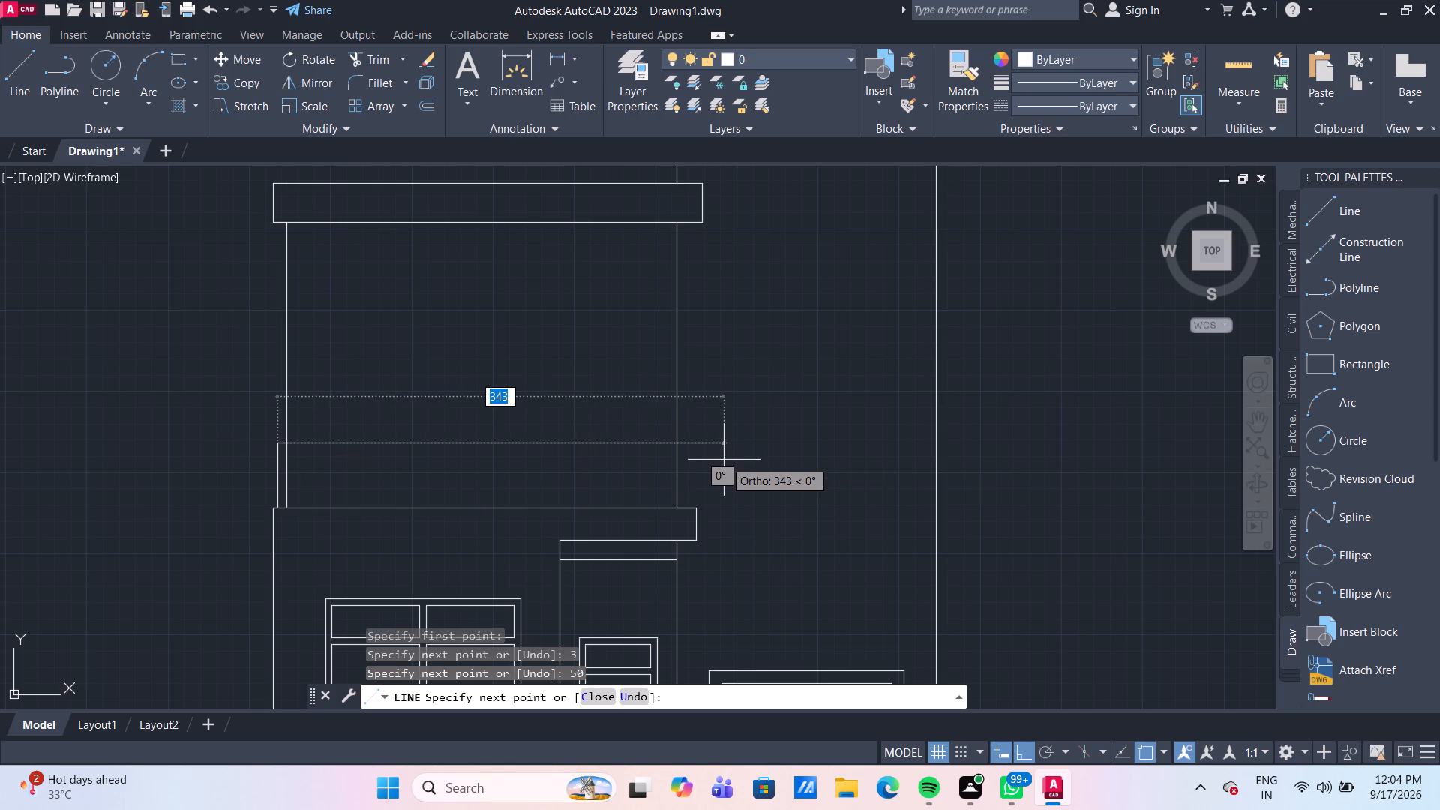
pyautogui.moveTo(724, 460); pyautogui.dragTo(589, 459, button='middle')
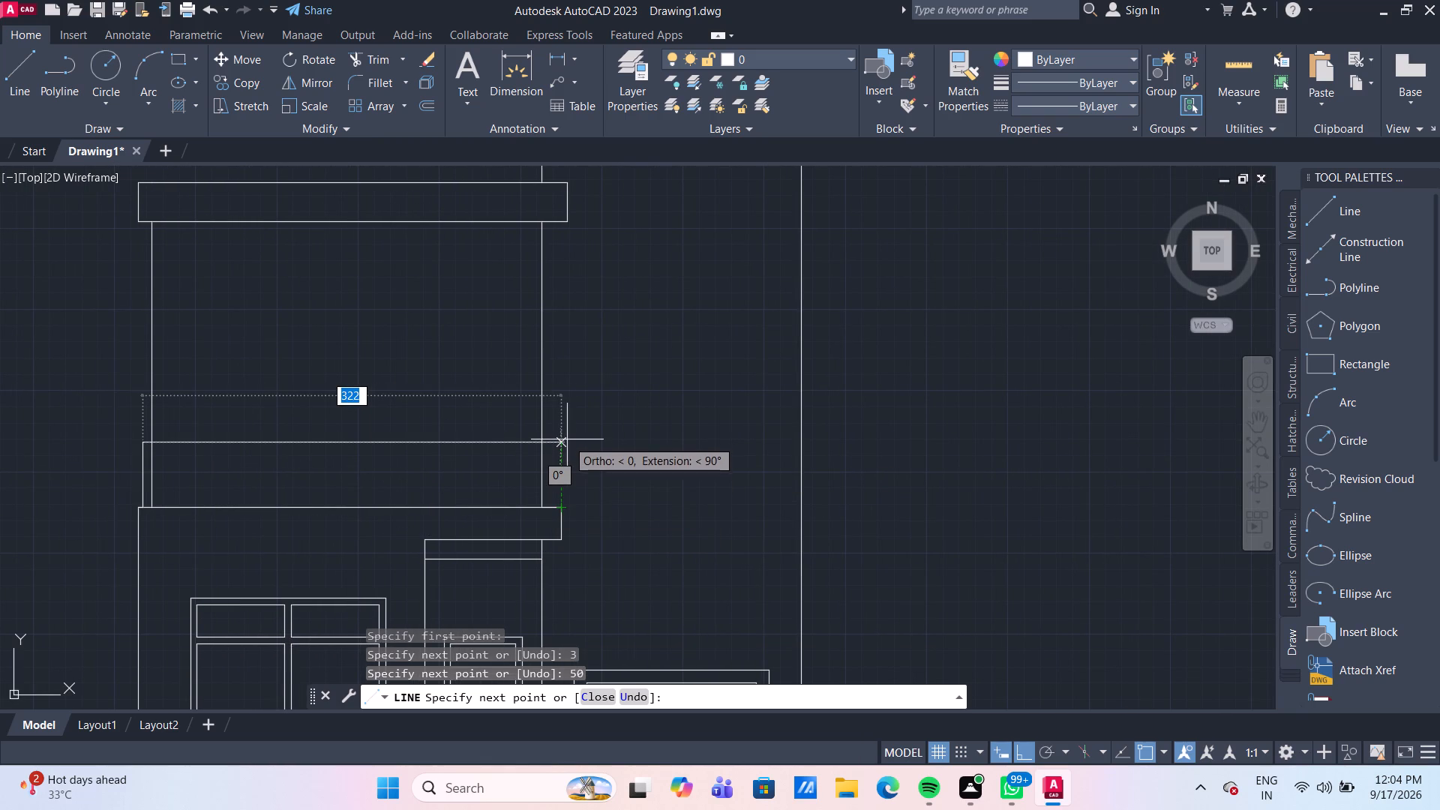
pyautogui.click(565, 442)
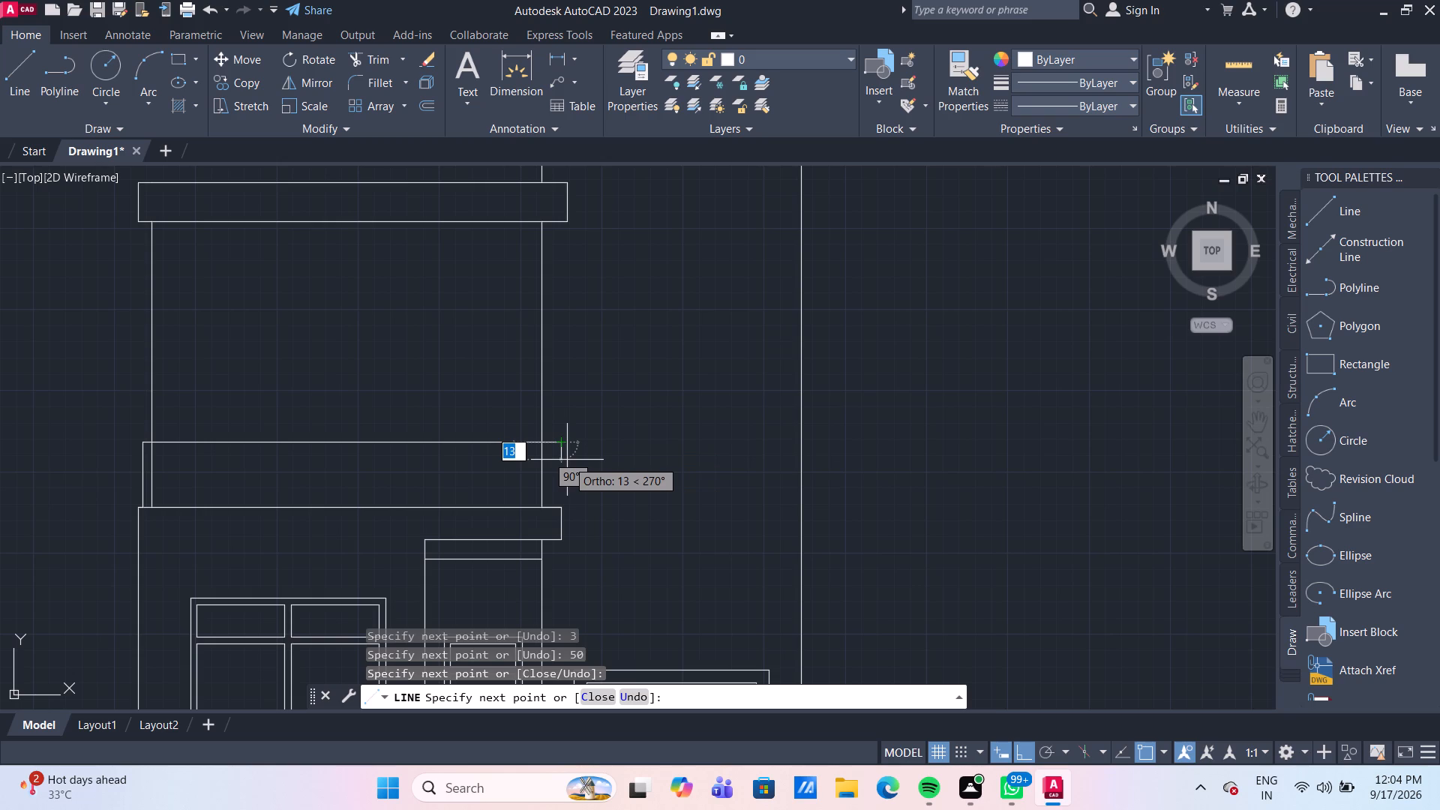
pyautogui.press('Return')
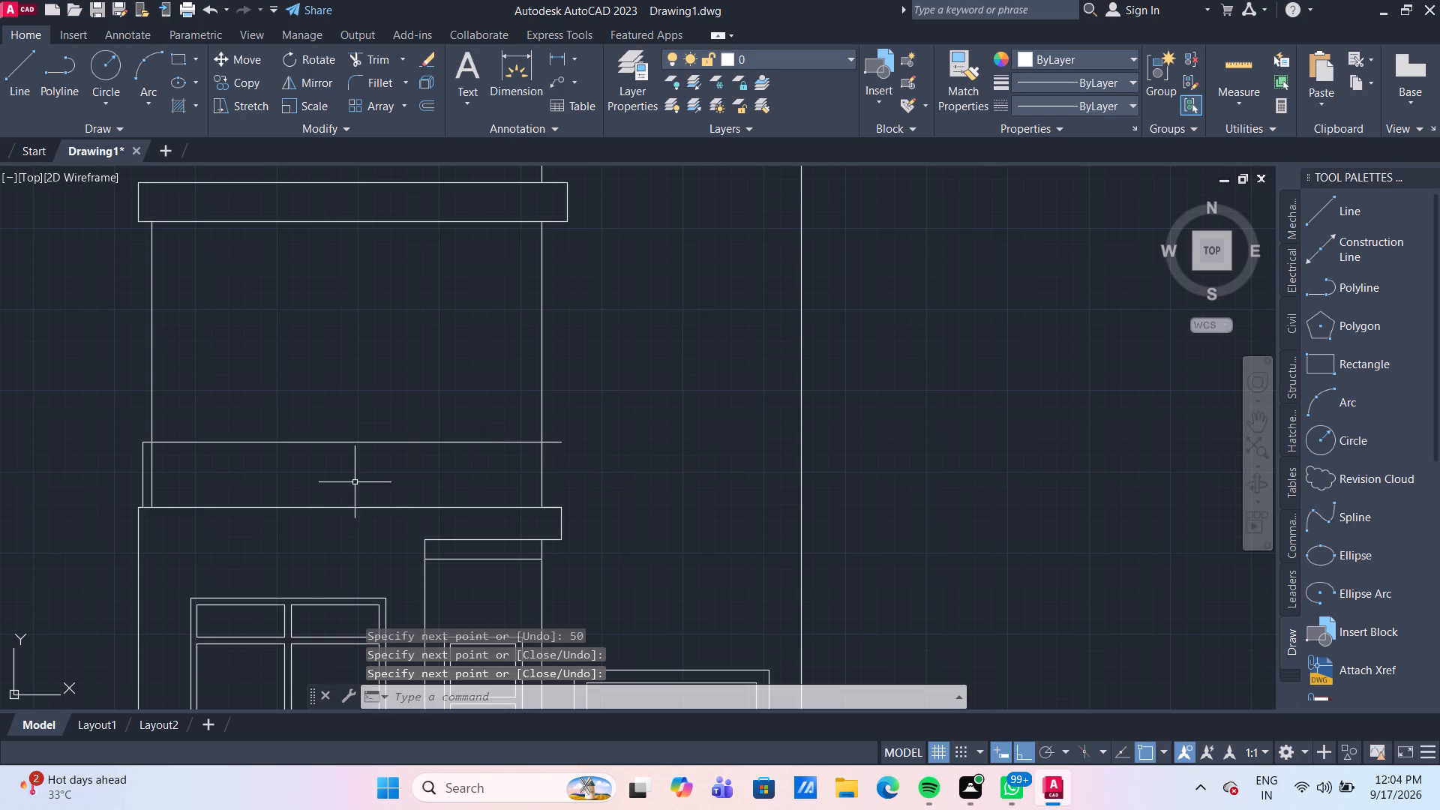
# Offset the new 50 mm vertical line above the ledge 2 mm inward.
pyautogui.scroll(2, 161, 469)
pyautogui.moveTo(163, 469); pyautogui.dragTo(250, 452, button='middle')
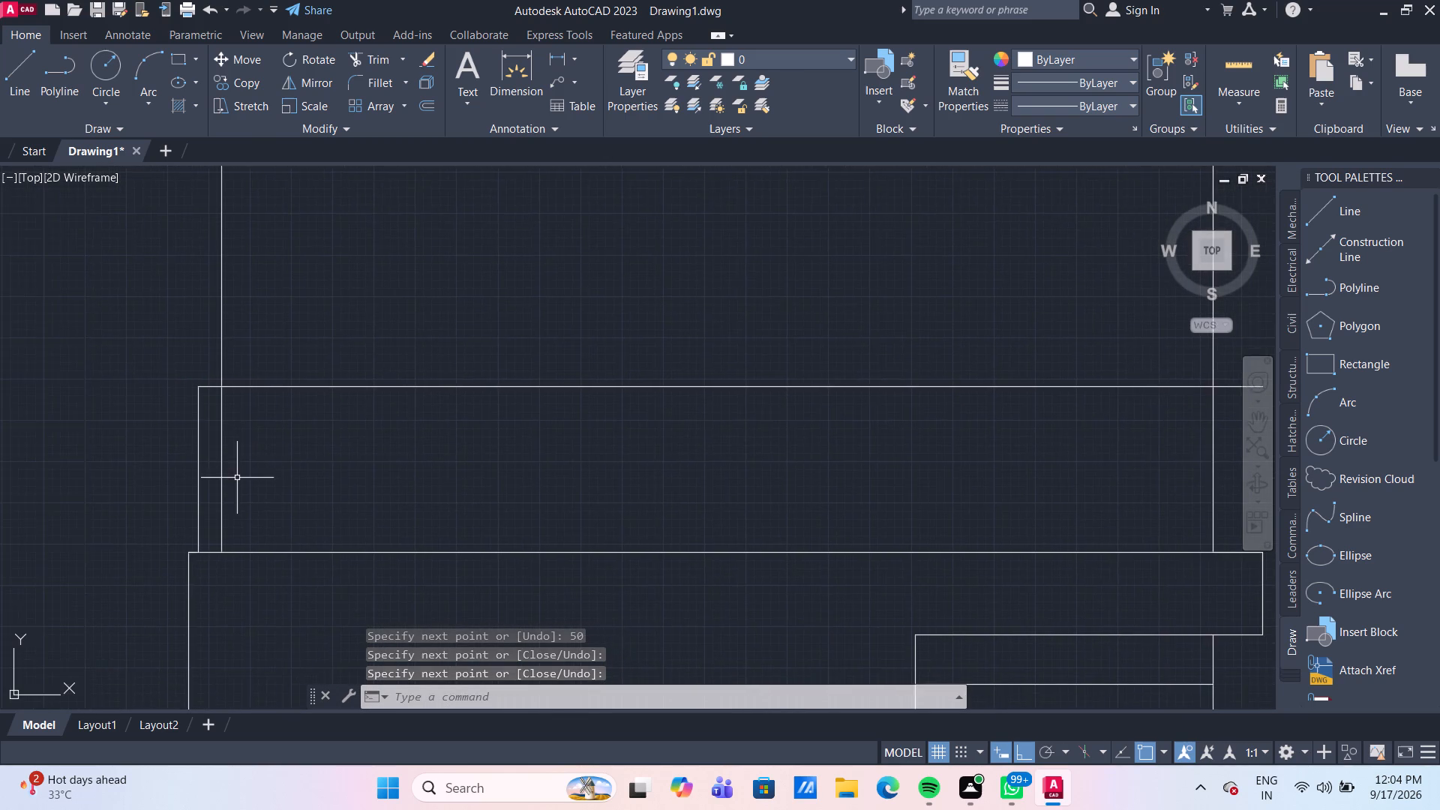
pyautogui.scroll(1, 237, 478)
pyautogui.scroll(-1, 325, 466)
pyautogui.moveTo(325, 466); pyautogui.dragTo(236, 464, button='middle')
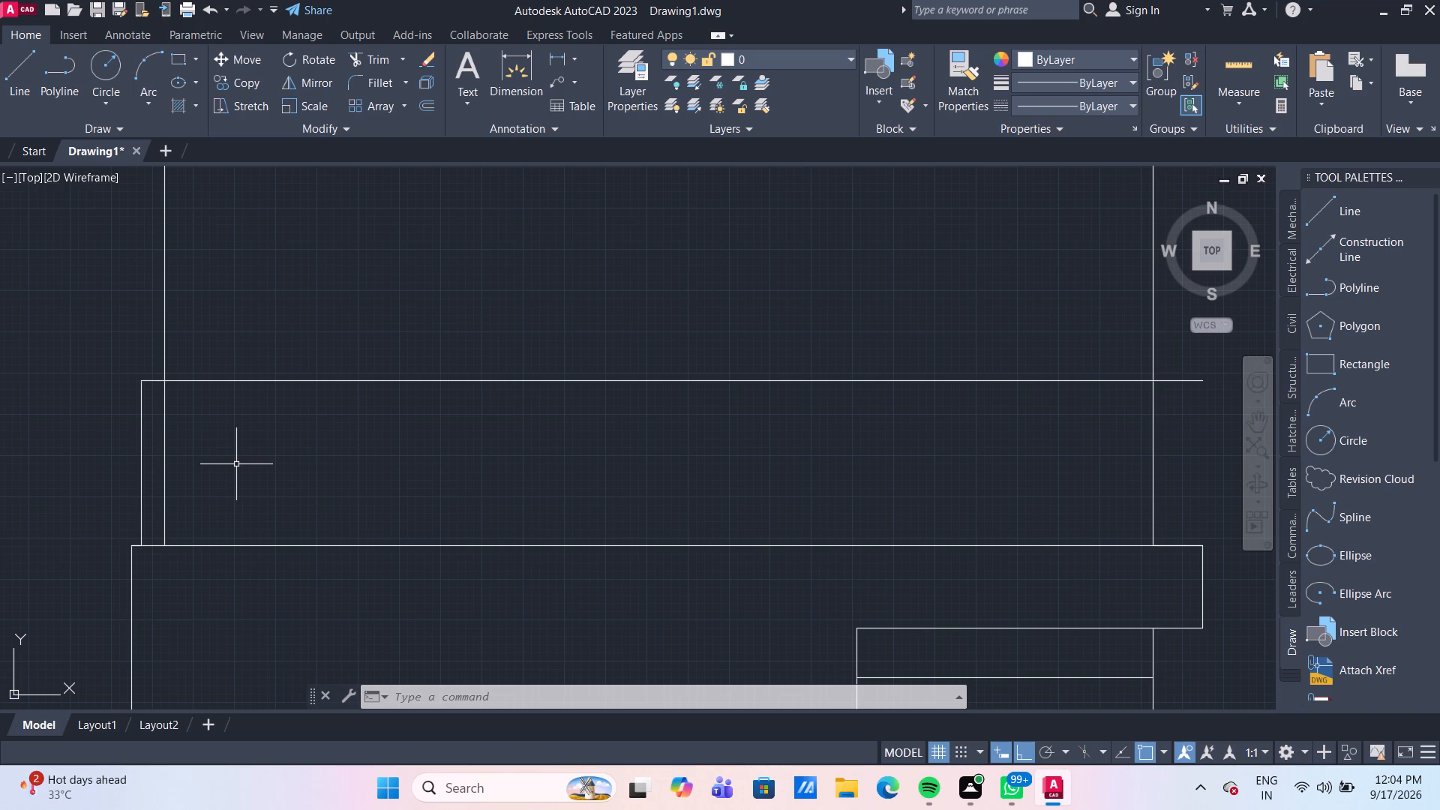
pyautogui.press('o')
pyautogui.press('Return')
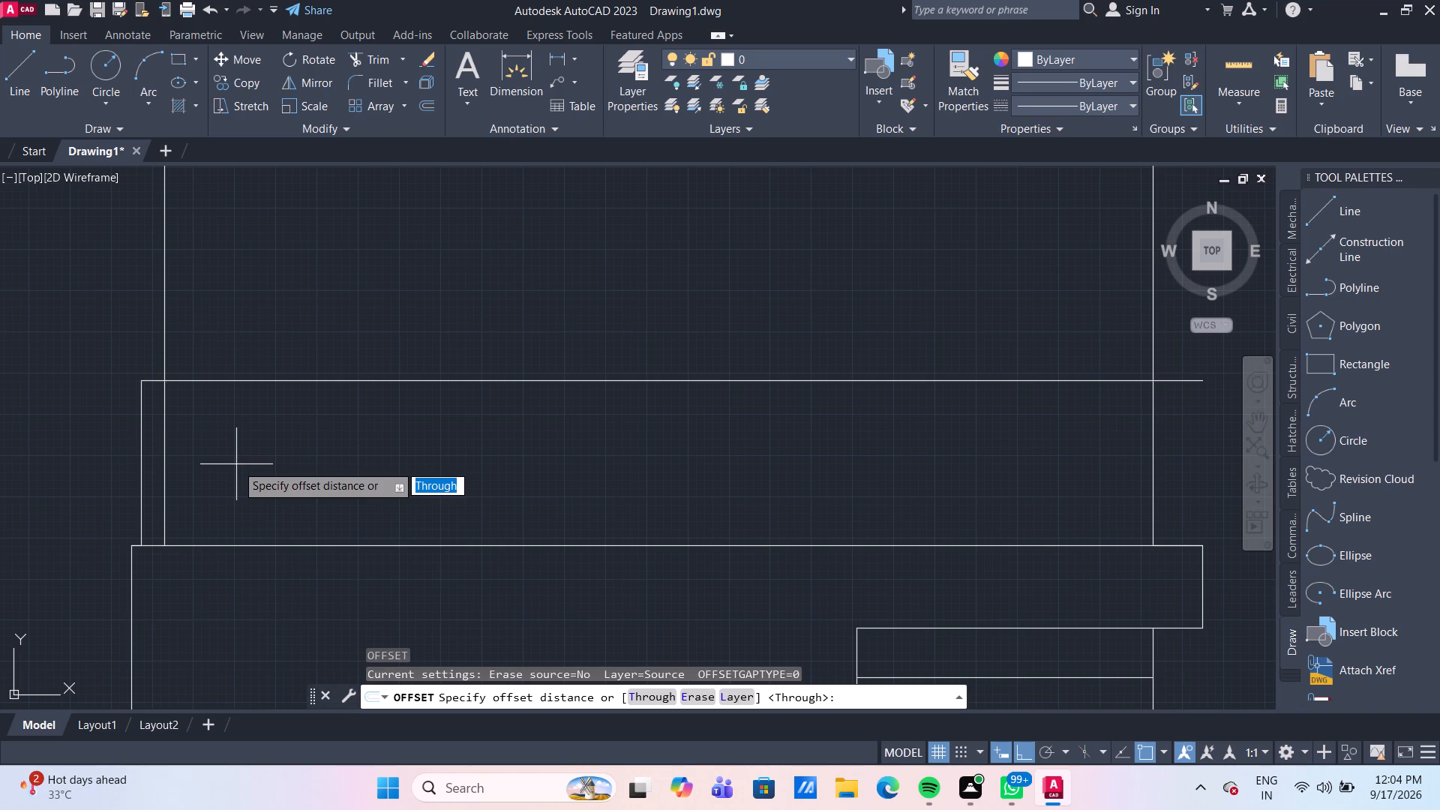
pyautogui.press('Return')
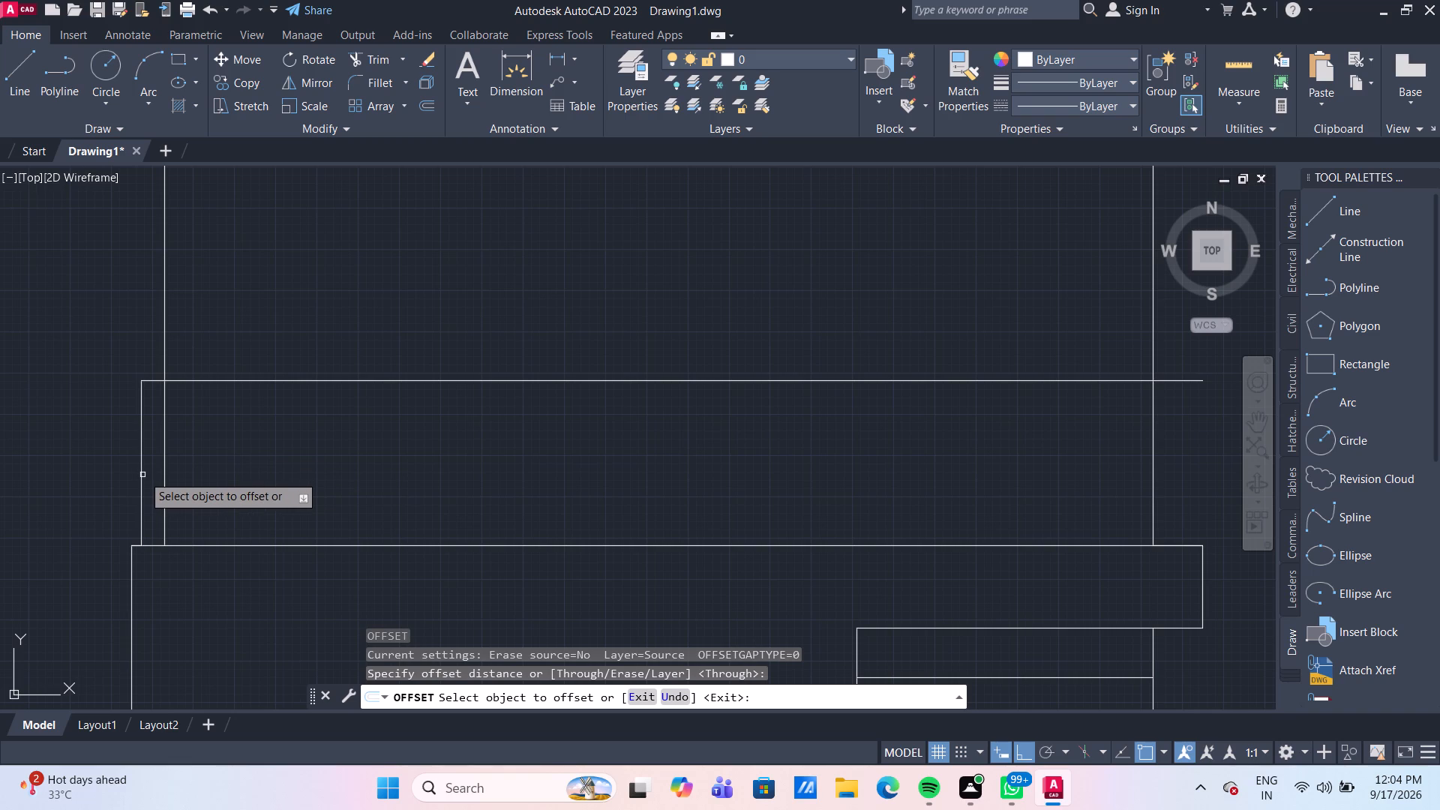
pyautogui.click(142, 475)
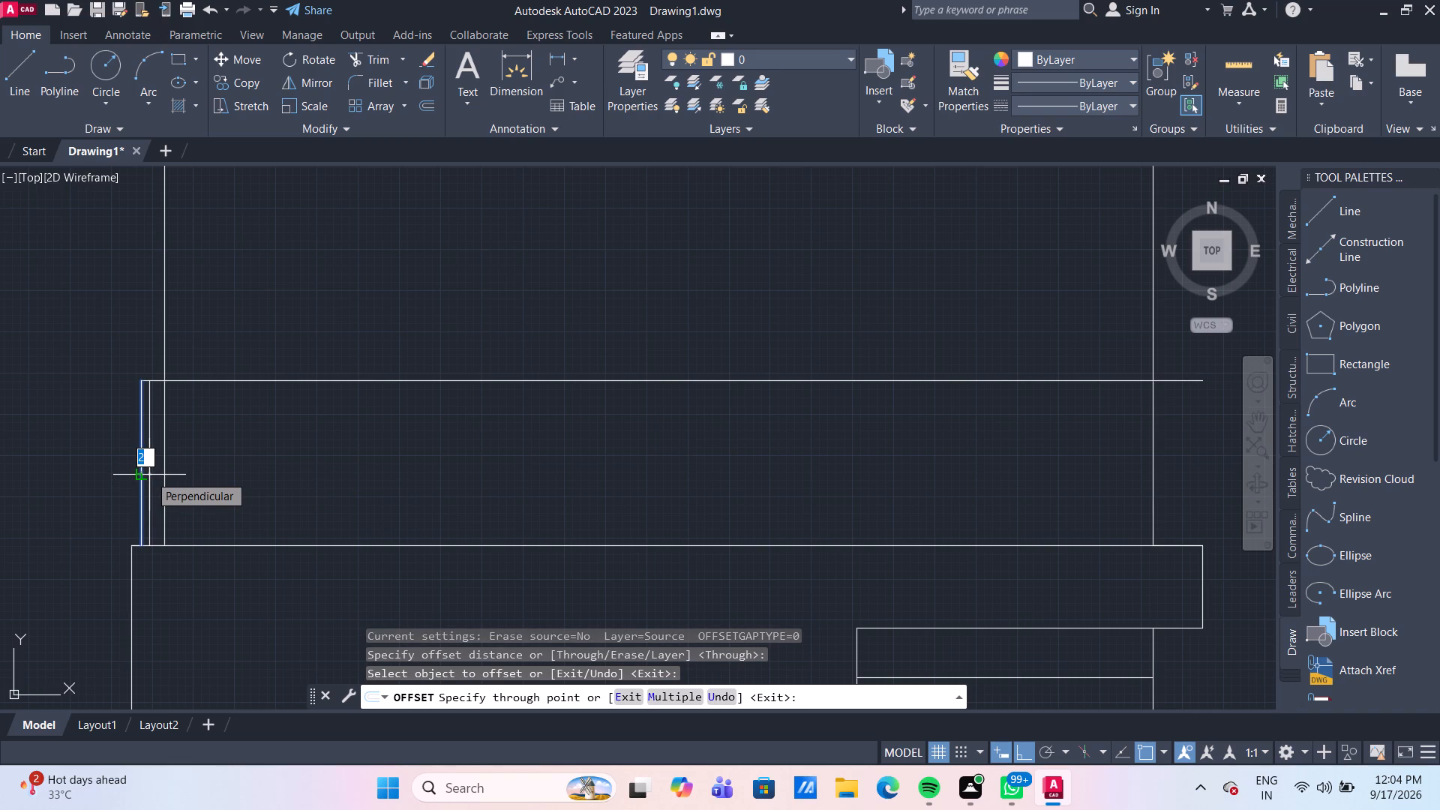
pyautogui.press('2')
pyautogui.press('Return')
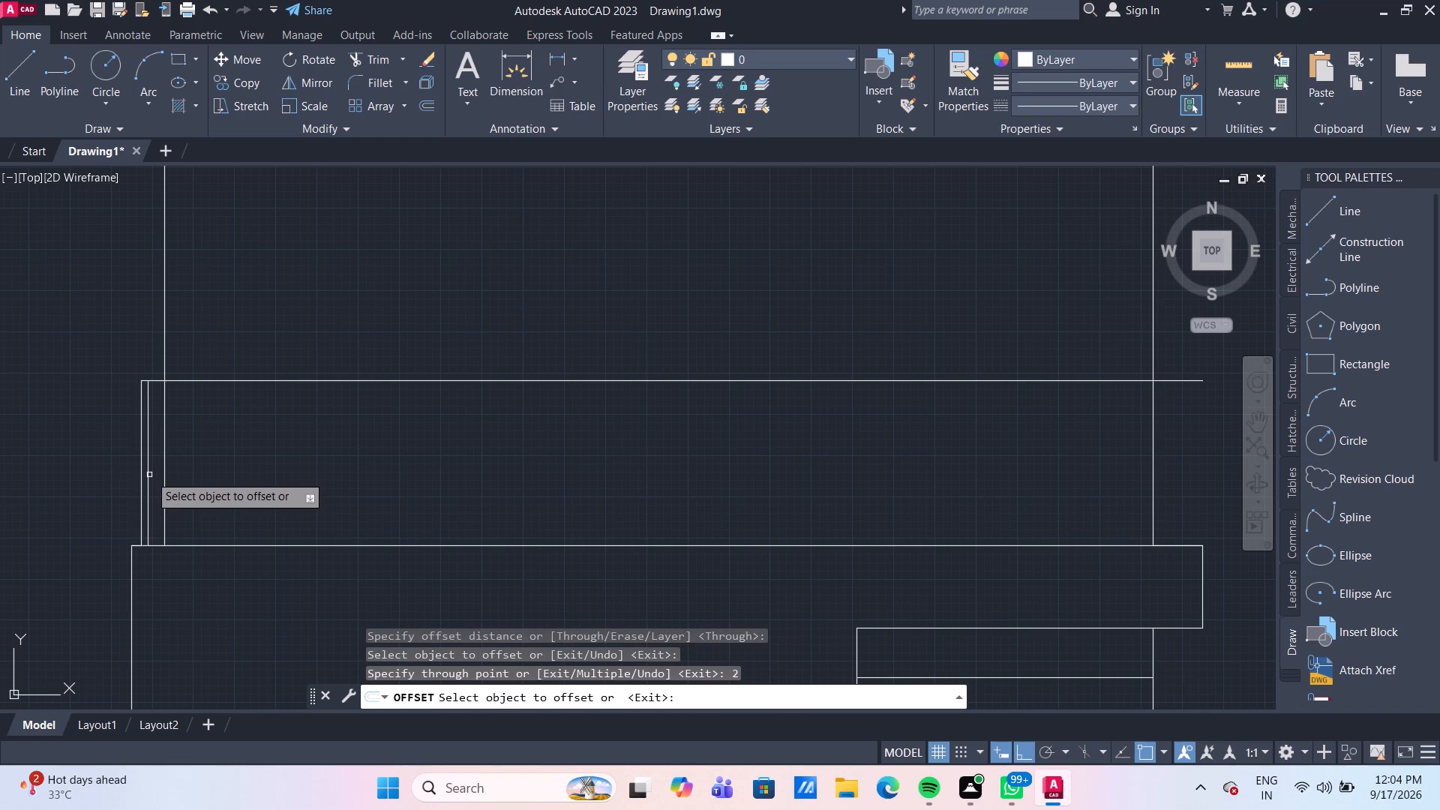
# Offset the new horizontal line above the ledge 2 mm downward.
pyautogui.moveTo(202, 382); pyautogui.dragTo(204, 389)
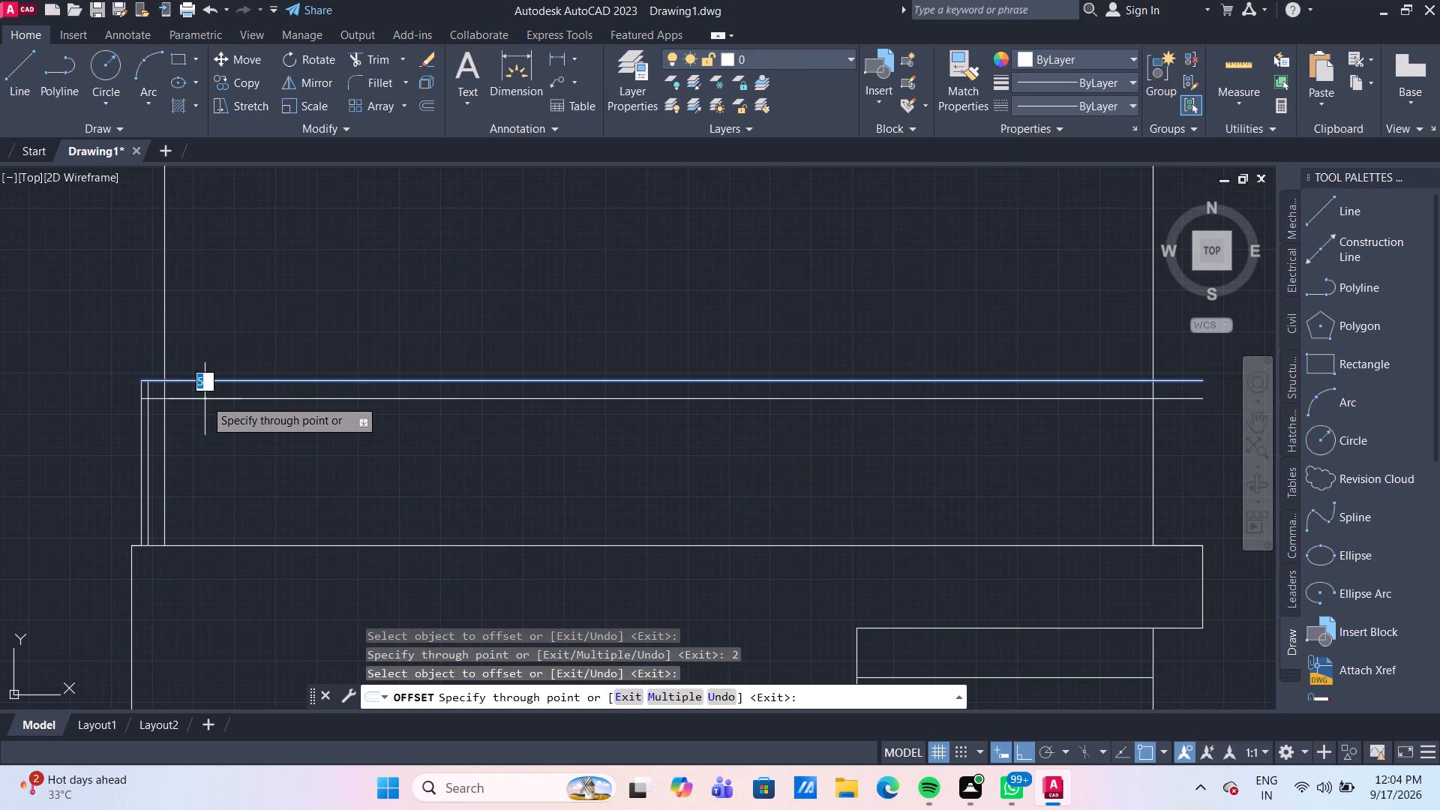
pyautogui.press('2')
pyautogui.press('Return')
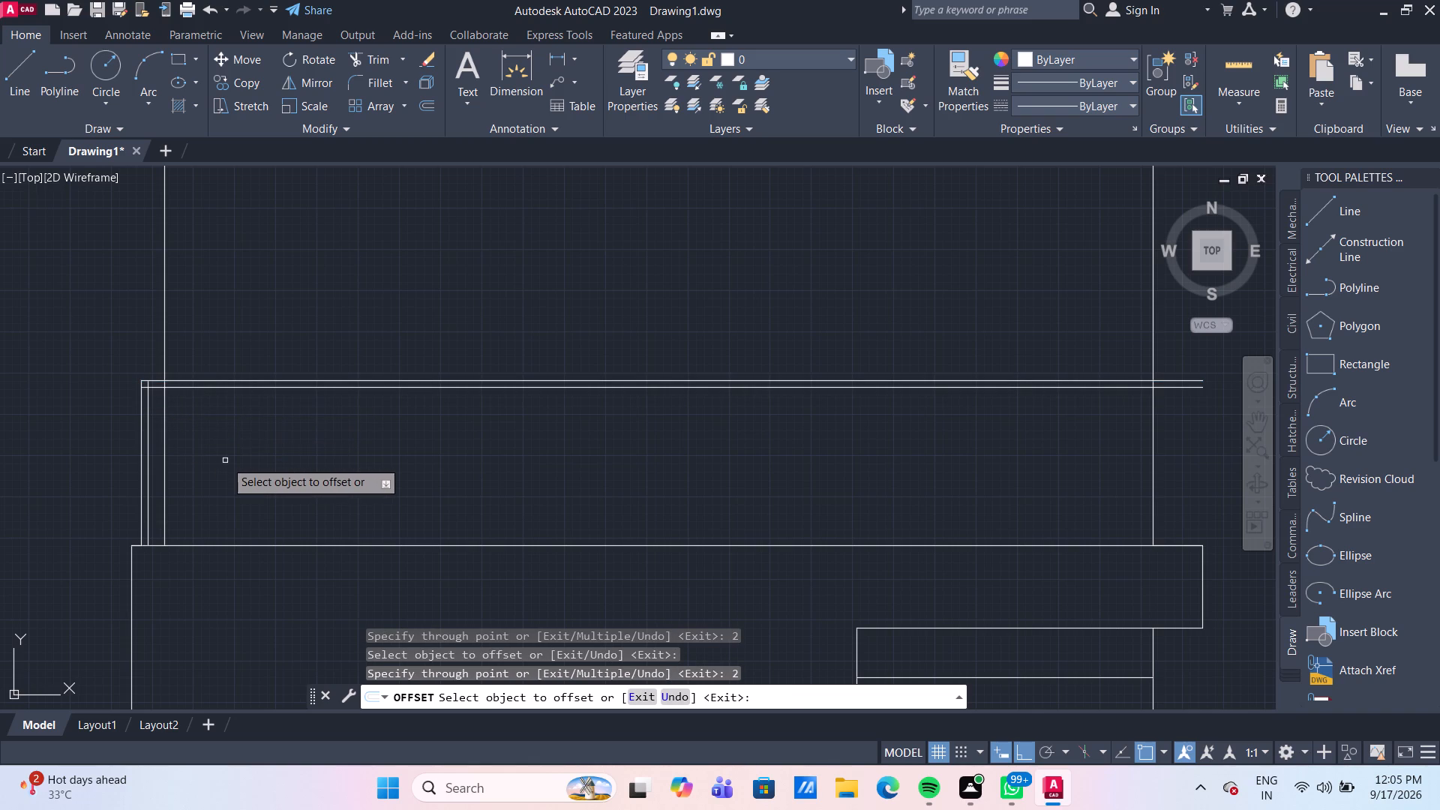
pyautogui.scroll(-4, 239, 469)
pyautogui.scroll(1, 286, 499)
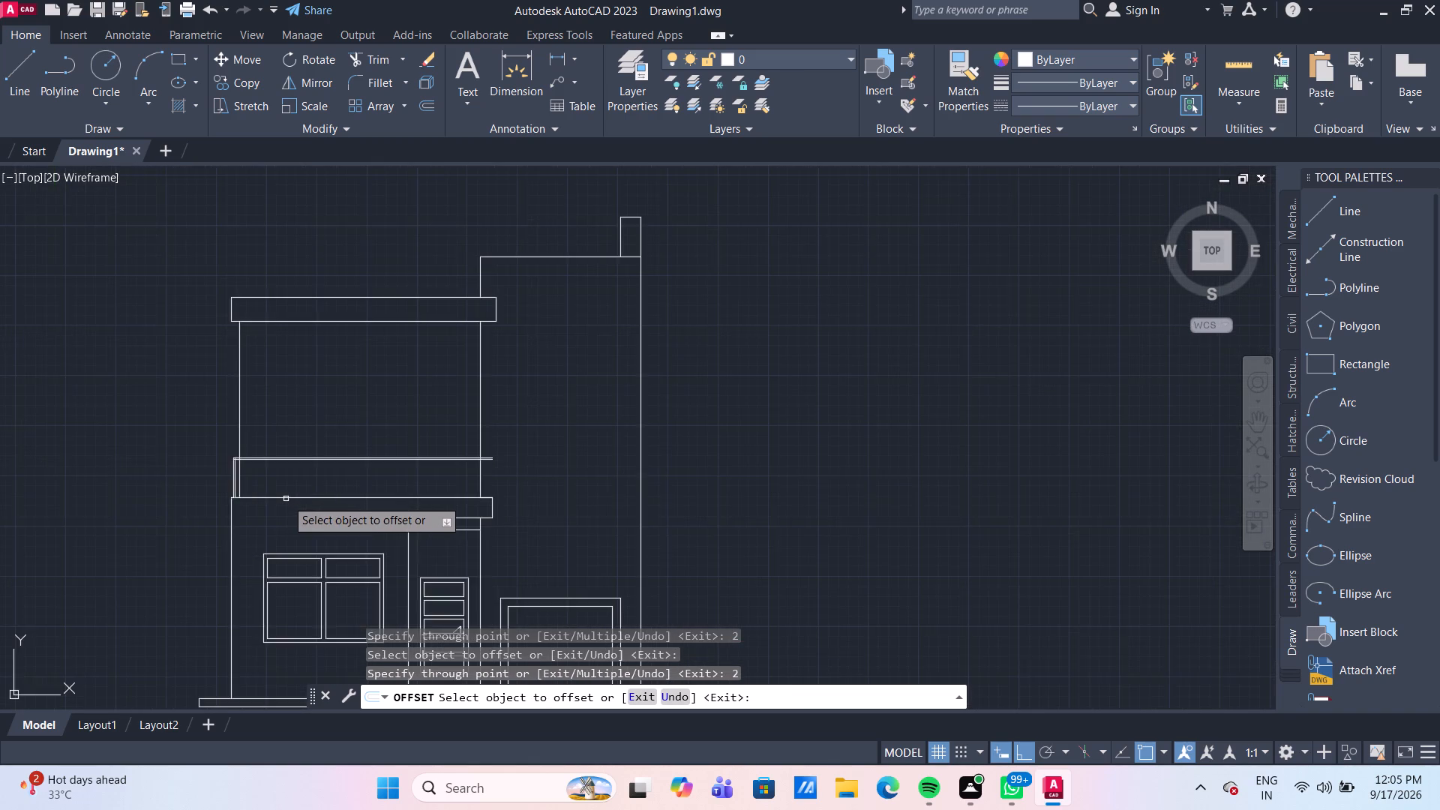
pyautogui.scroll(1, 286, 499)
pyautogui.moveTo(304, 478); pyautogui.dragTo(199, 442, button='middle')
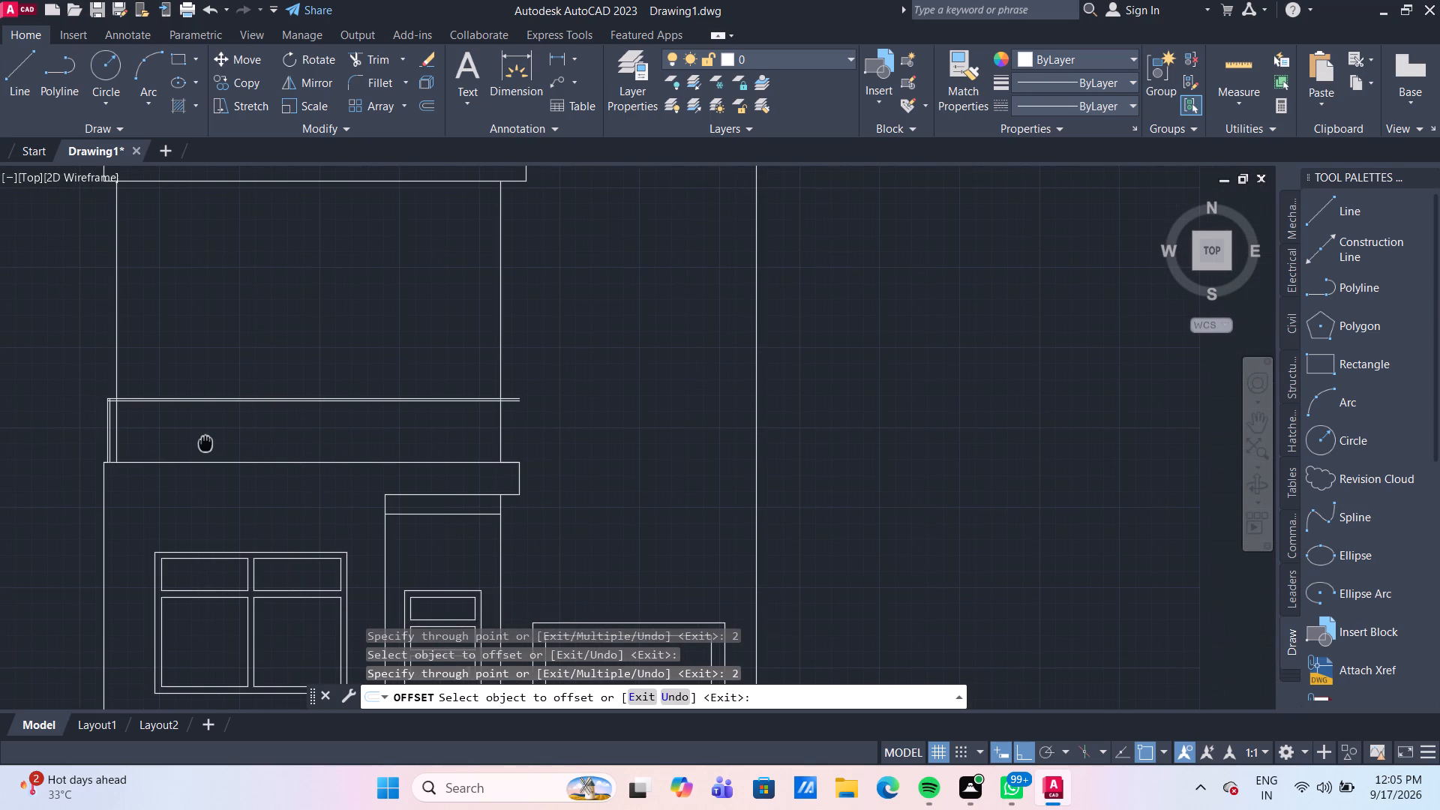
pyautogui.moveTo(199, 442); pyautogui.dragTo(198, 442, button='middle')
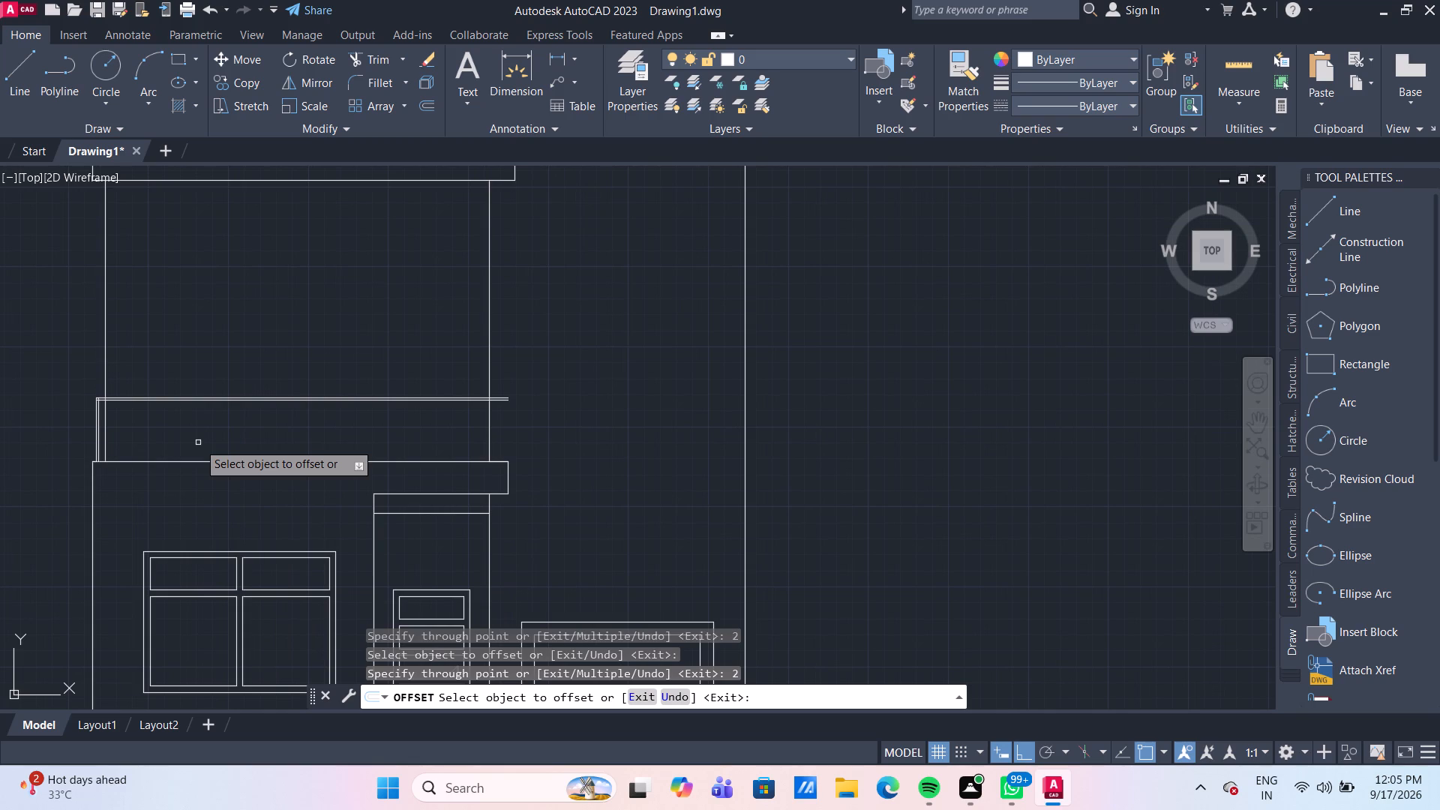
pyautogui.press('Escape')
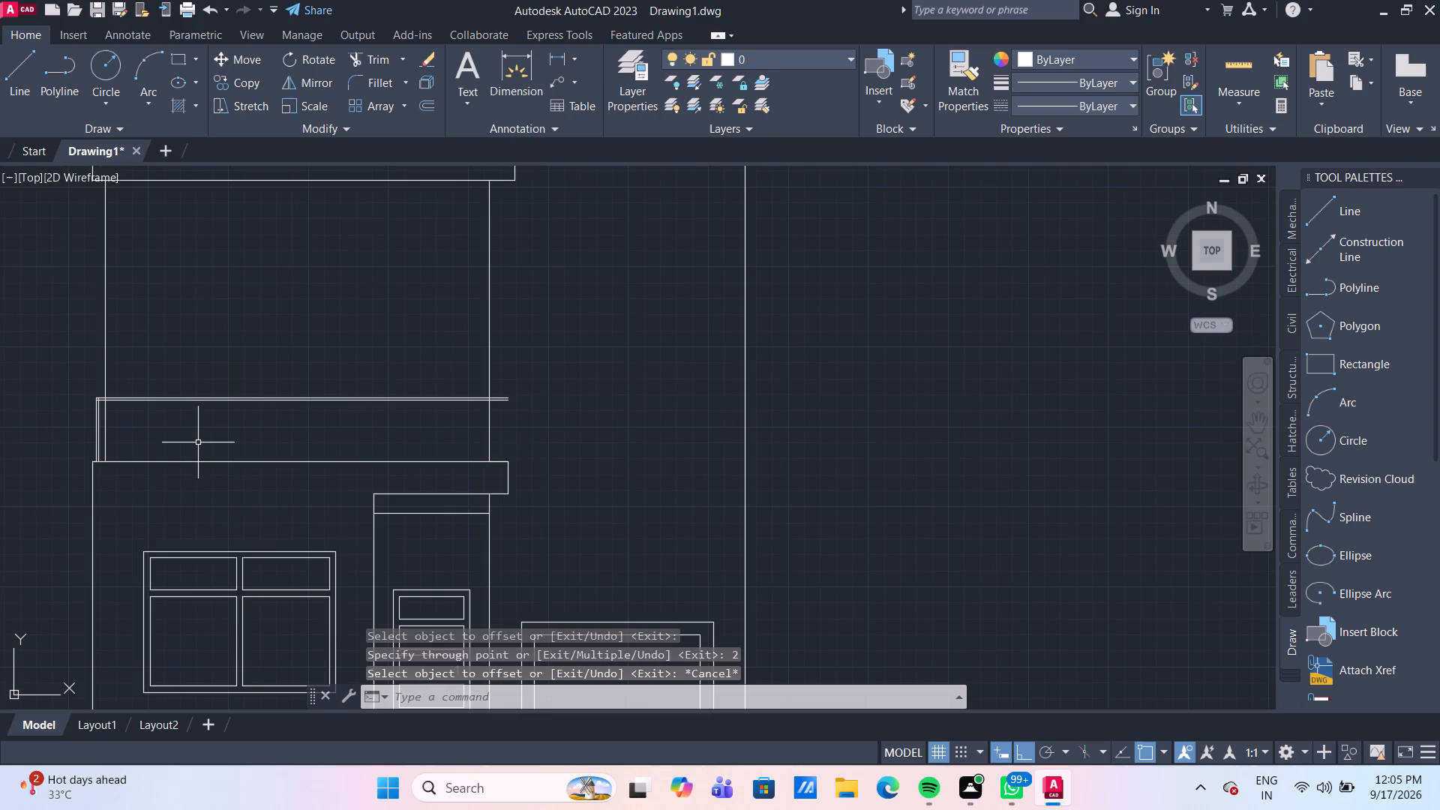
# Measure the clearances between the ground-floor window, the left outer wall and the door recess.
pyautogui.moveTo(240, 526); pyautogui.dragTo(240, 520, button='middle')
pyautogui.moveTo(240, 520); pyautogui.dragTo(235, 439, button='middle')
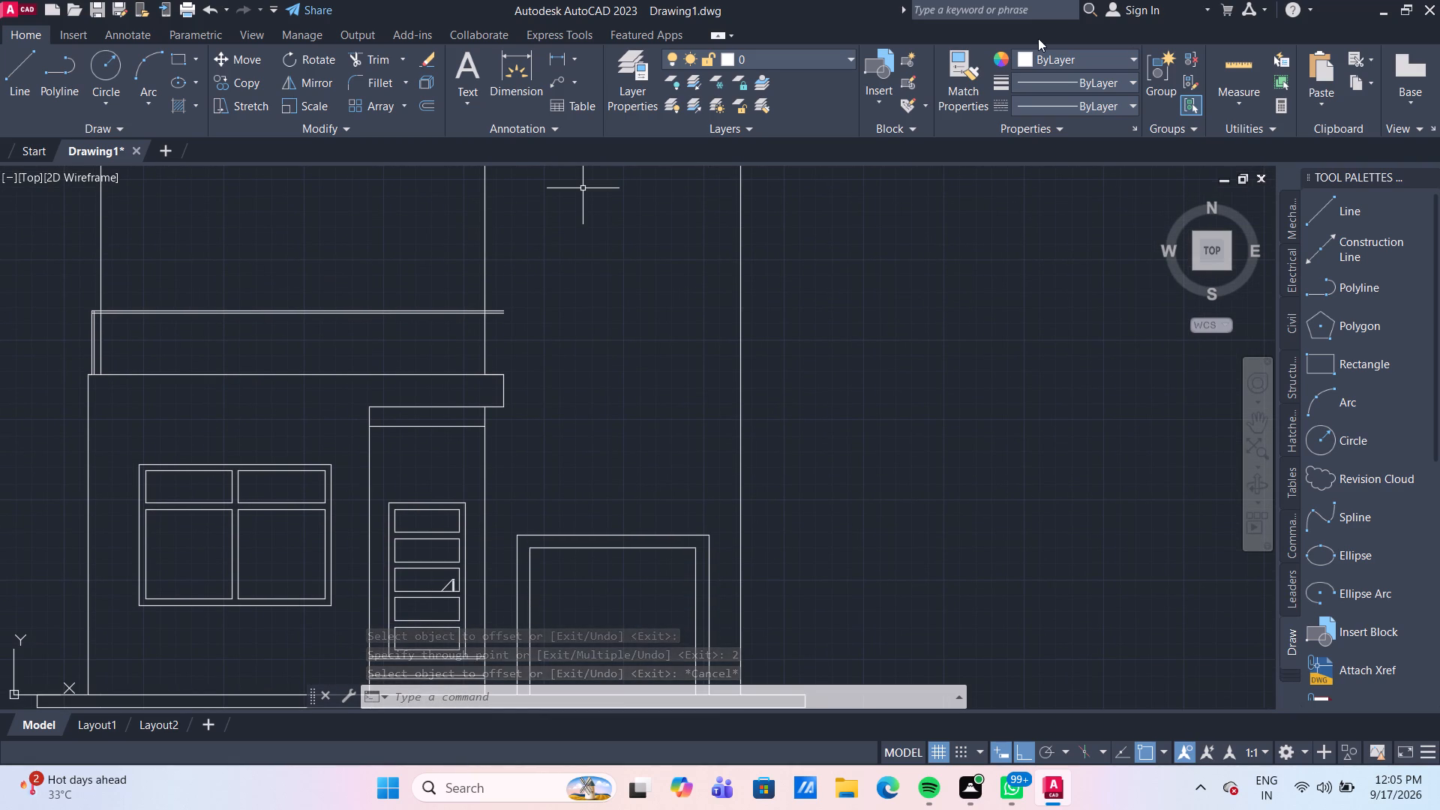
pyautogui.click(1223, 65)
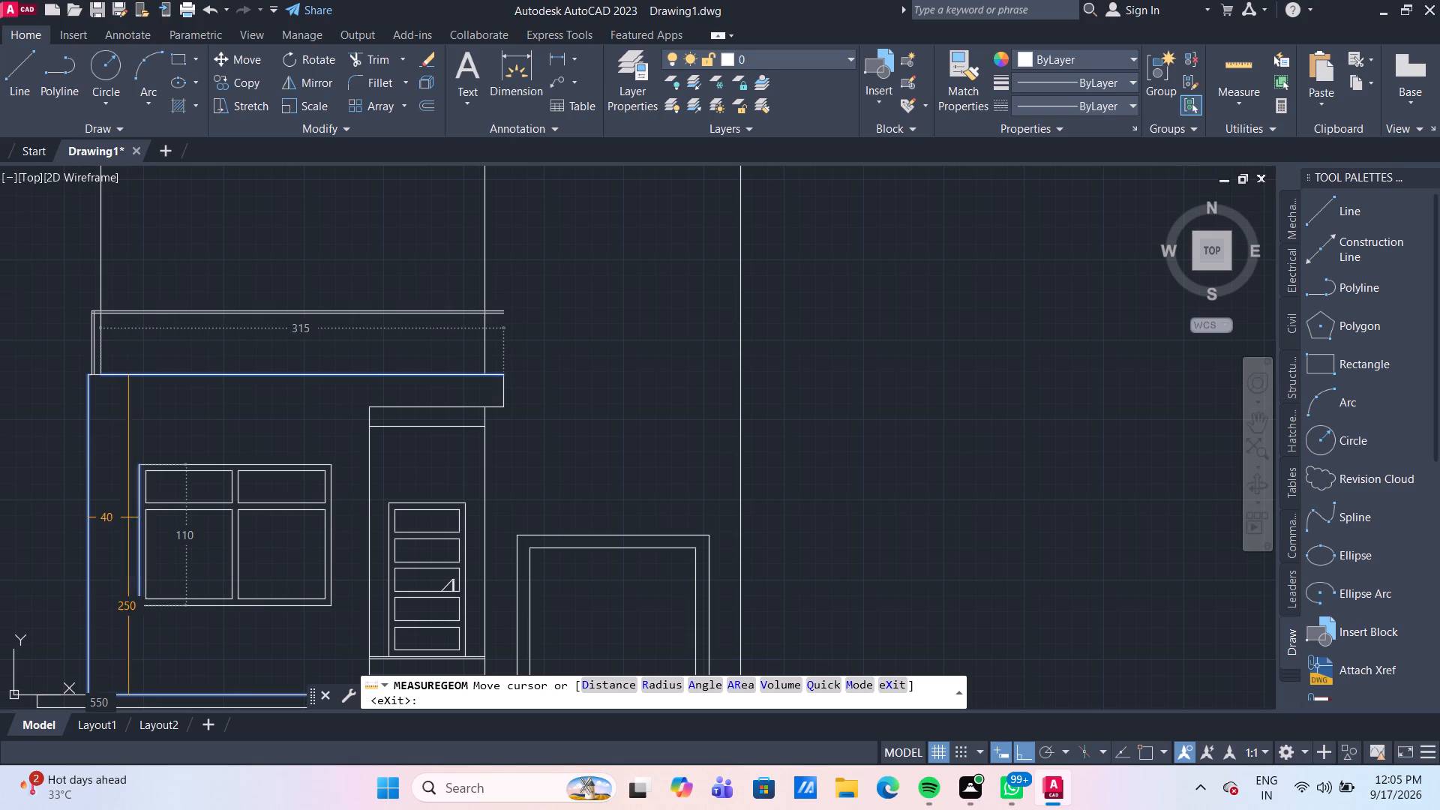
pyautogui.scroll(-4, 354, 400)
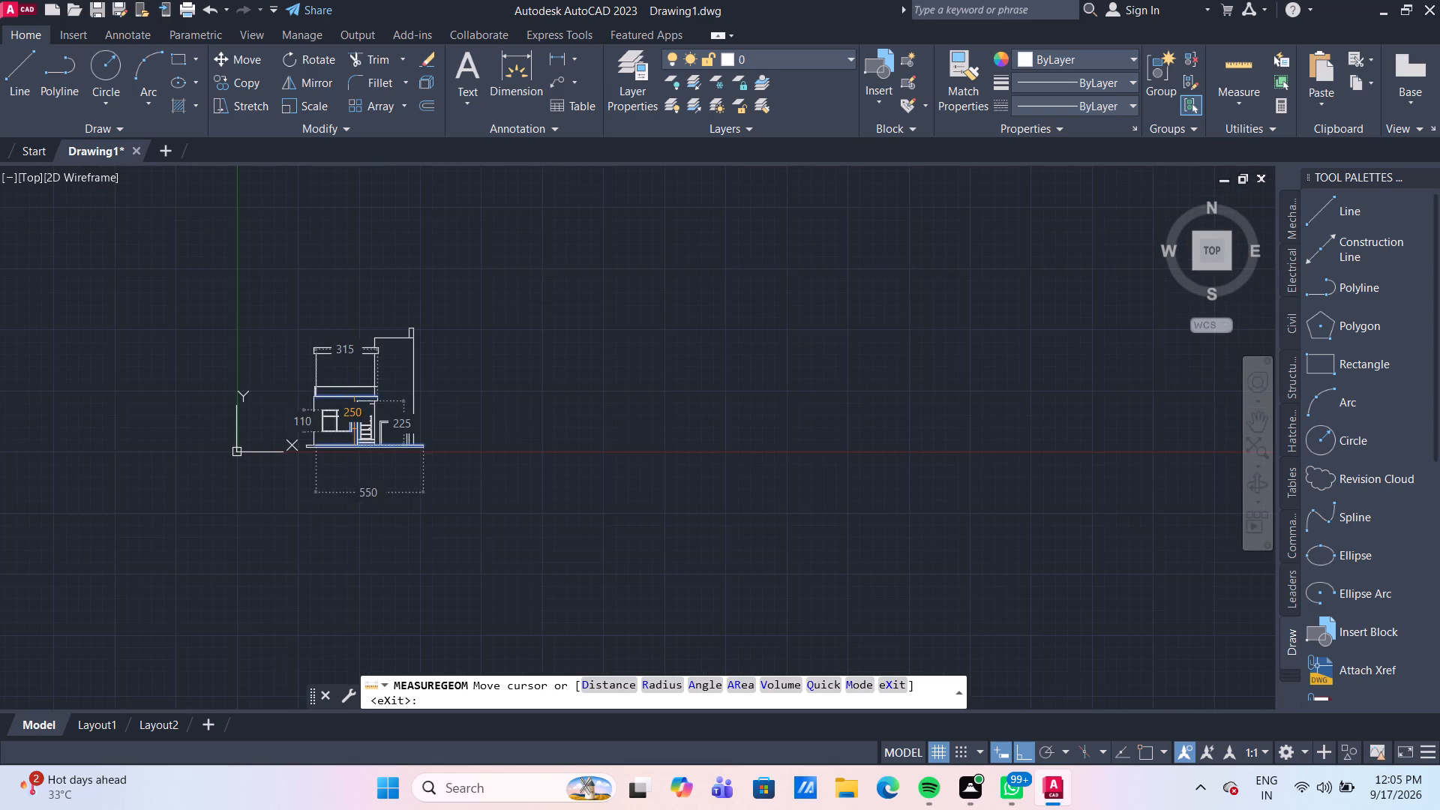
pyautogui.scroll(7, 354, 429)
pyautogui.scroll(-4, 354, 429)
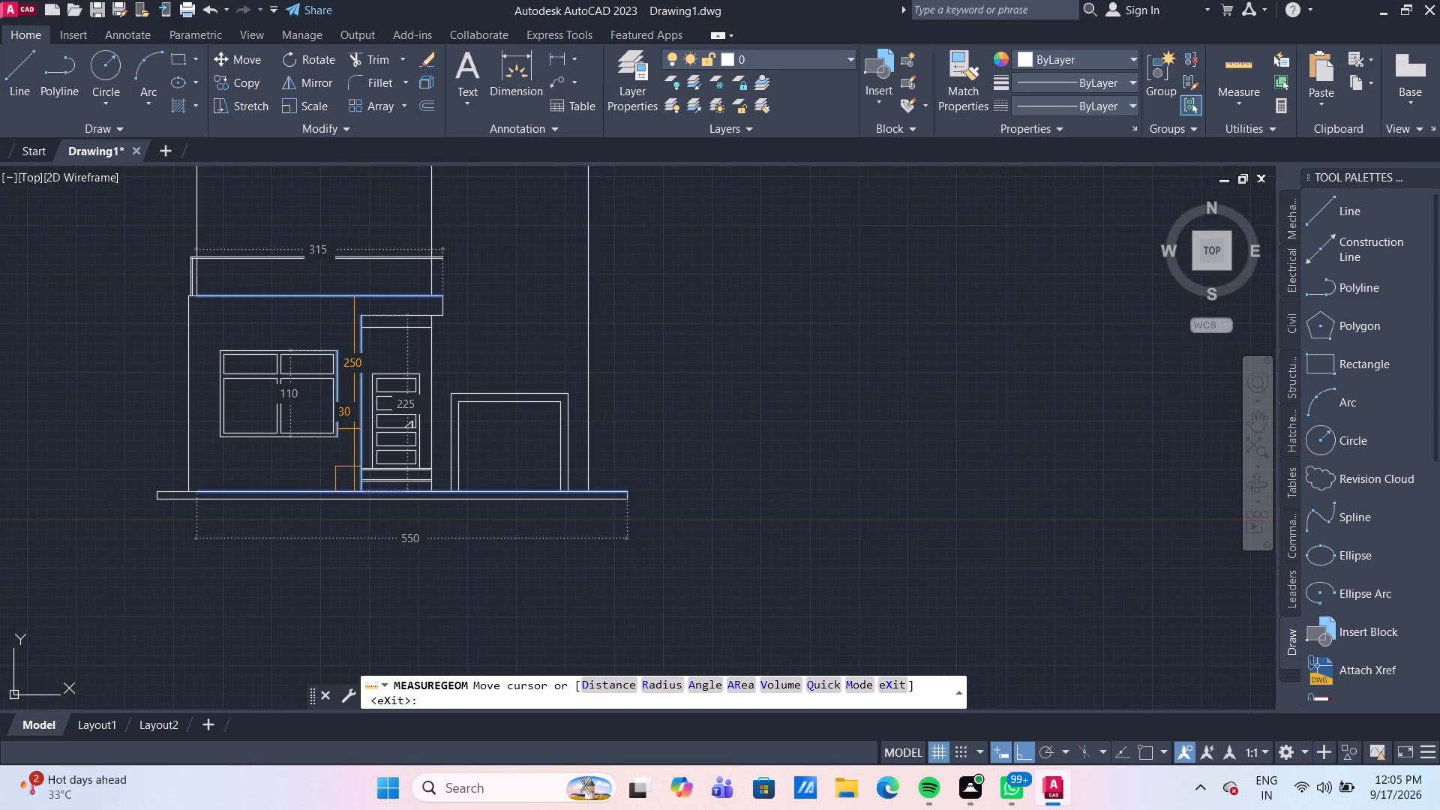
pyautogui.scroll(1, 354, 429)
pyautogui.press('Escape')
# Move the grouped ground-floor window 5 mm toward the left outer wall and recheck its clearance.
pyautogui.click(339, 447)
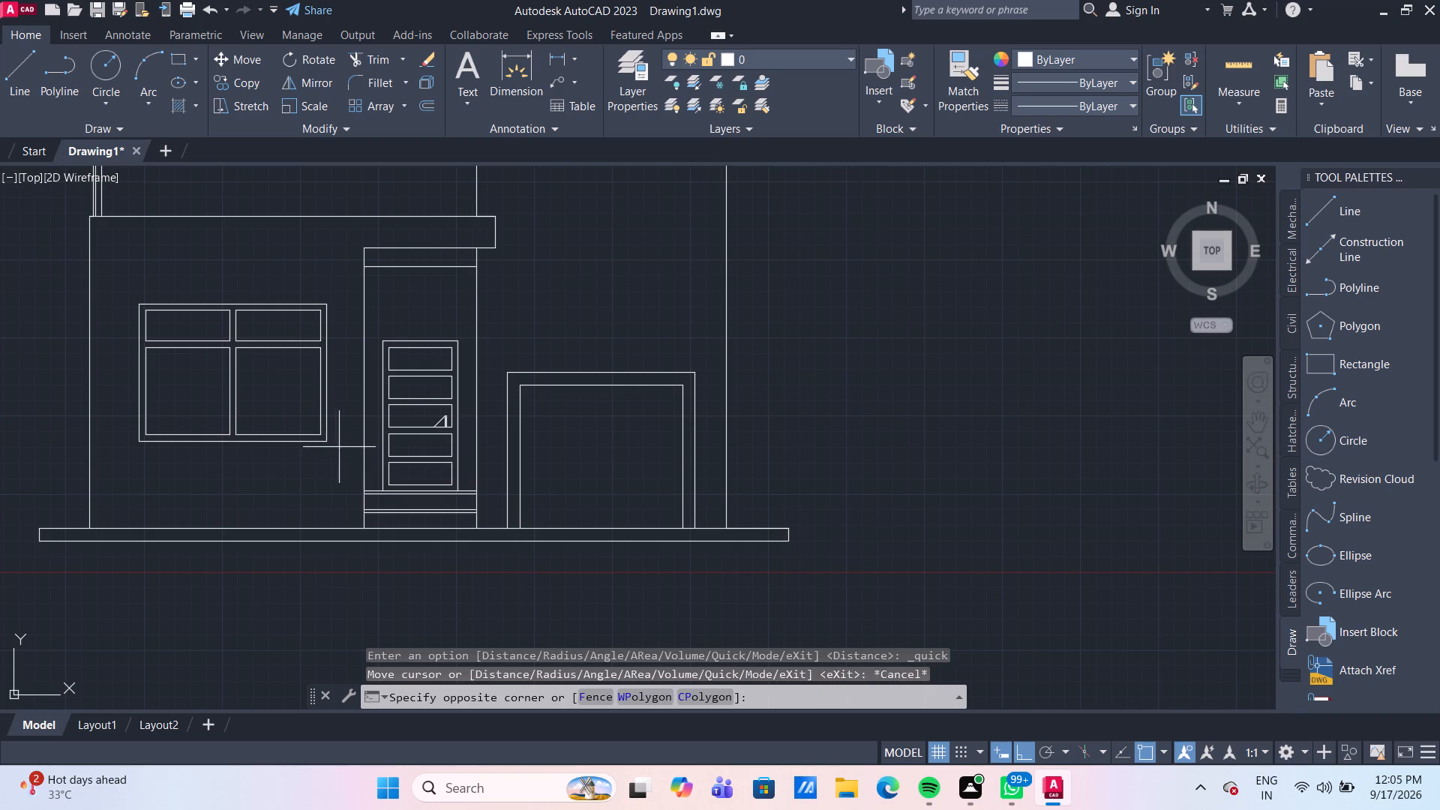
pyautogui.click(130, 287)
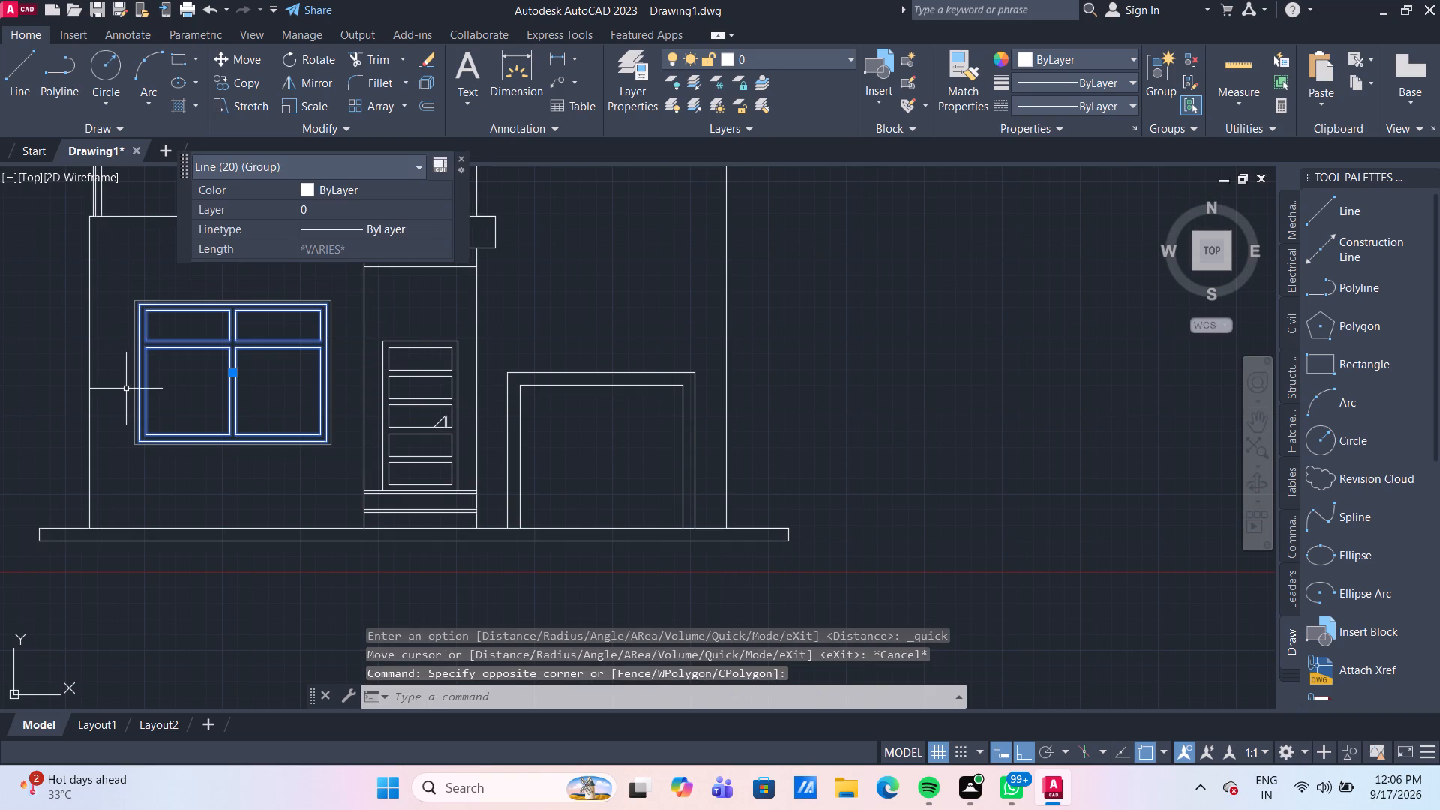
pyautogui.press('m')
pyautogui.press('Return')
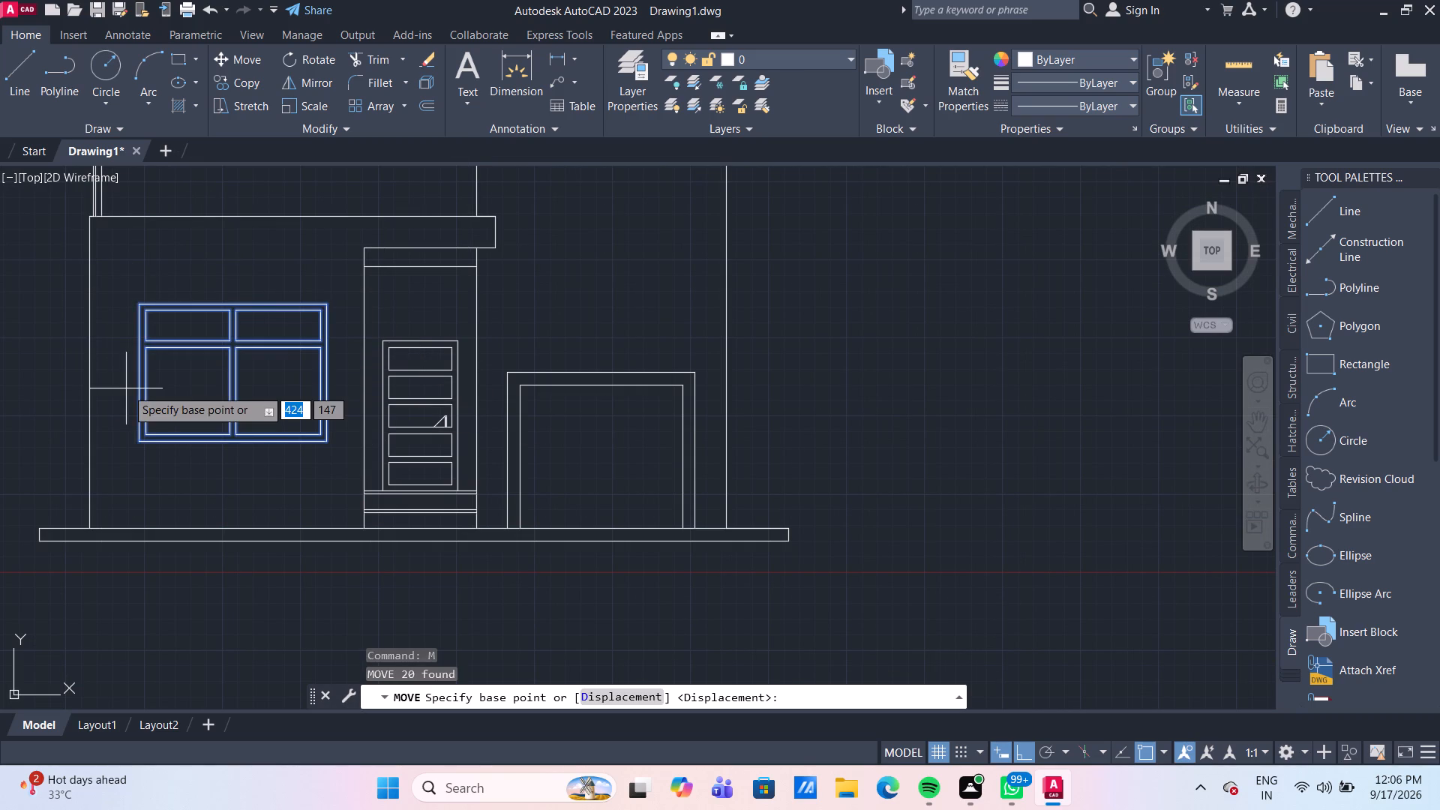
pyautogui.scroll(3, 113, 416)
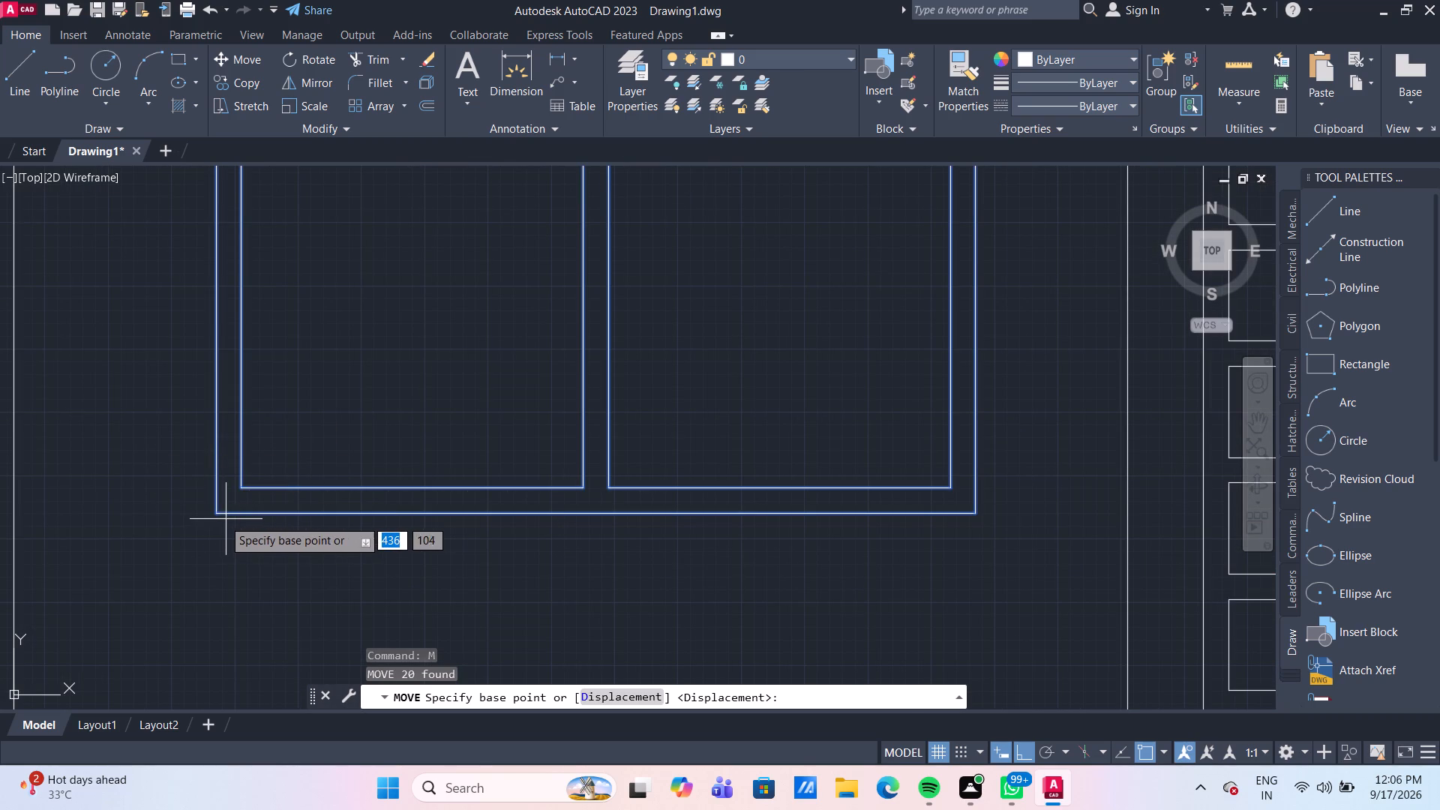
pyautogui.click(217, 517)
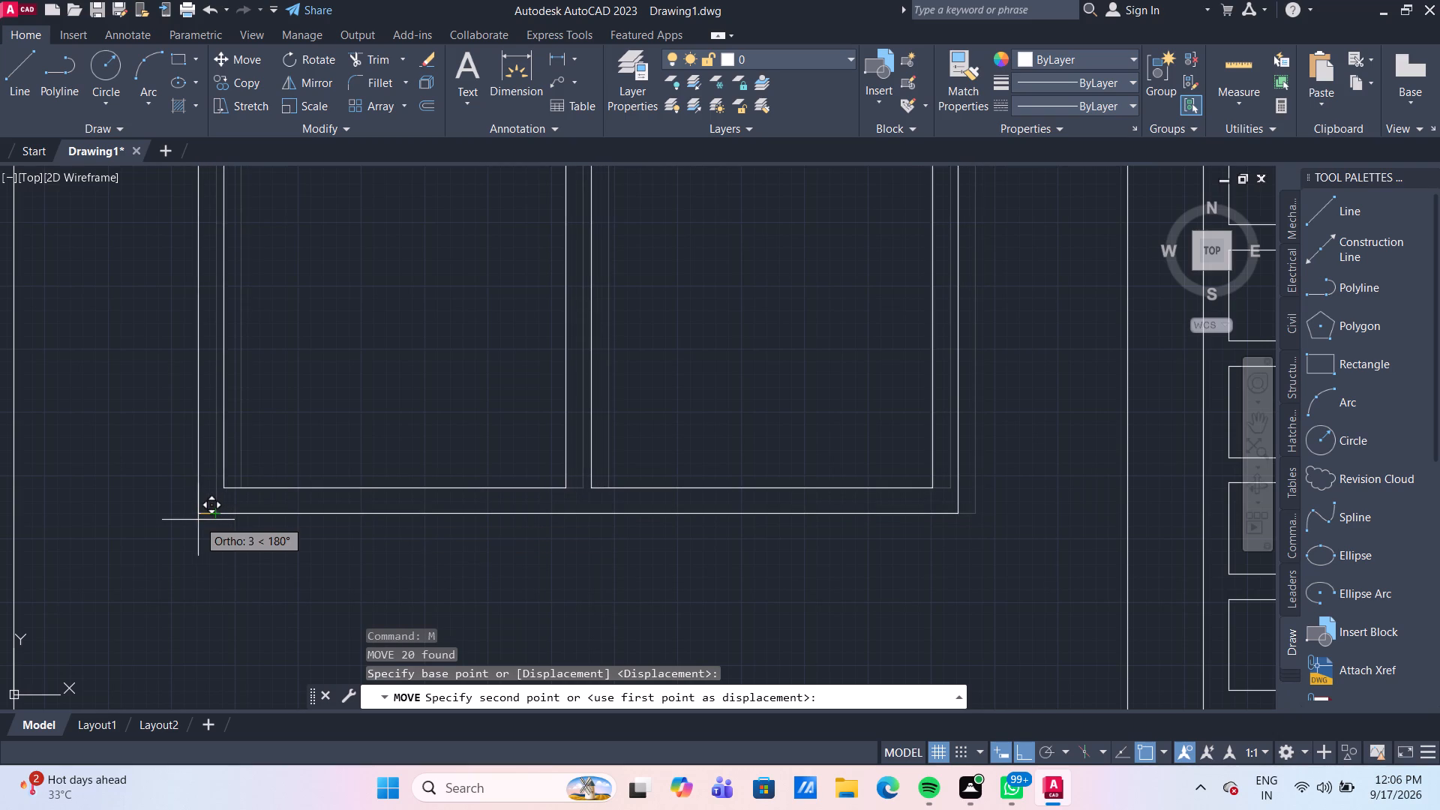
pyautogui.press('5')
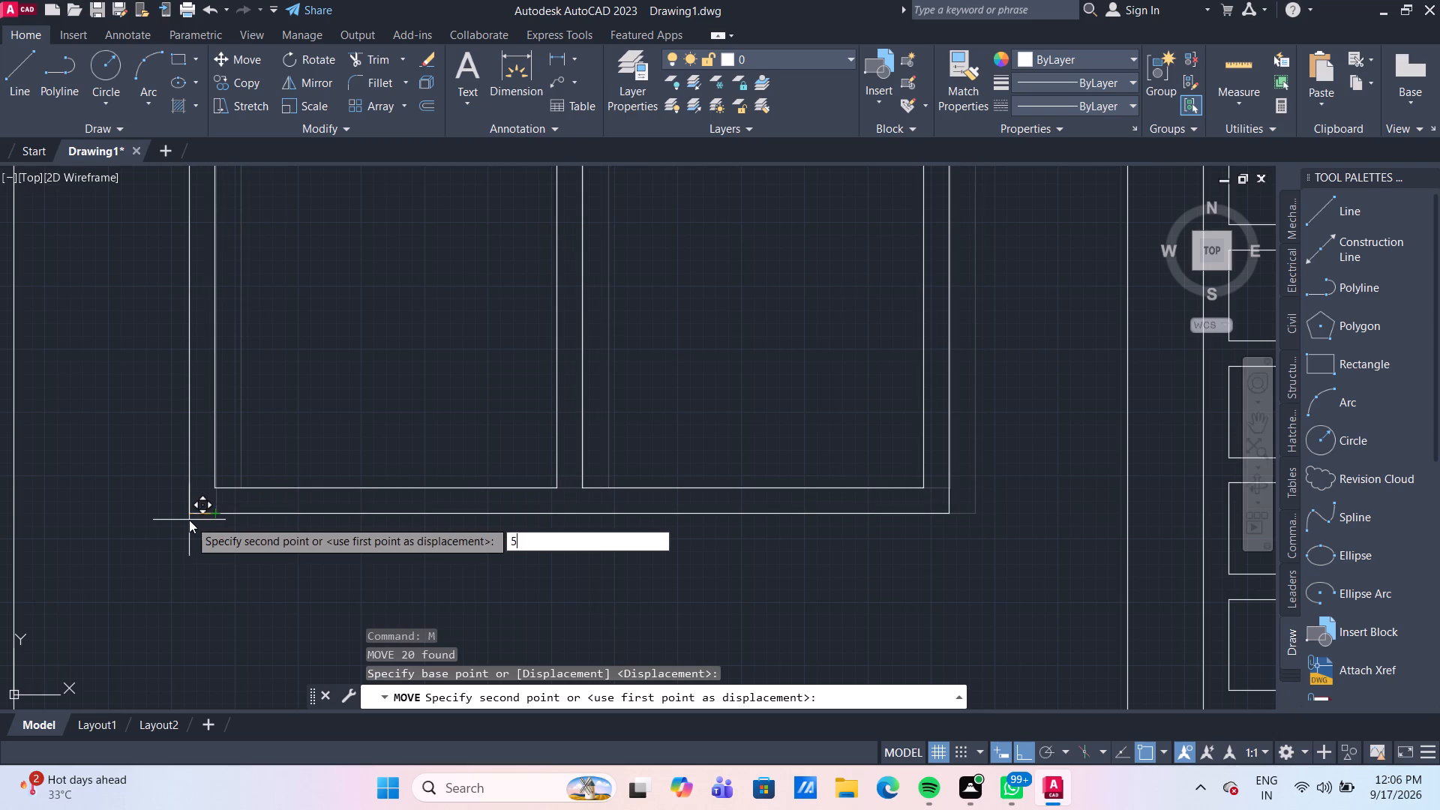
pyautogui.press('Return')
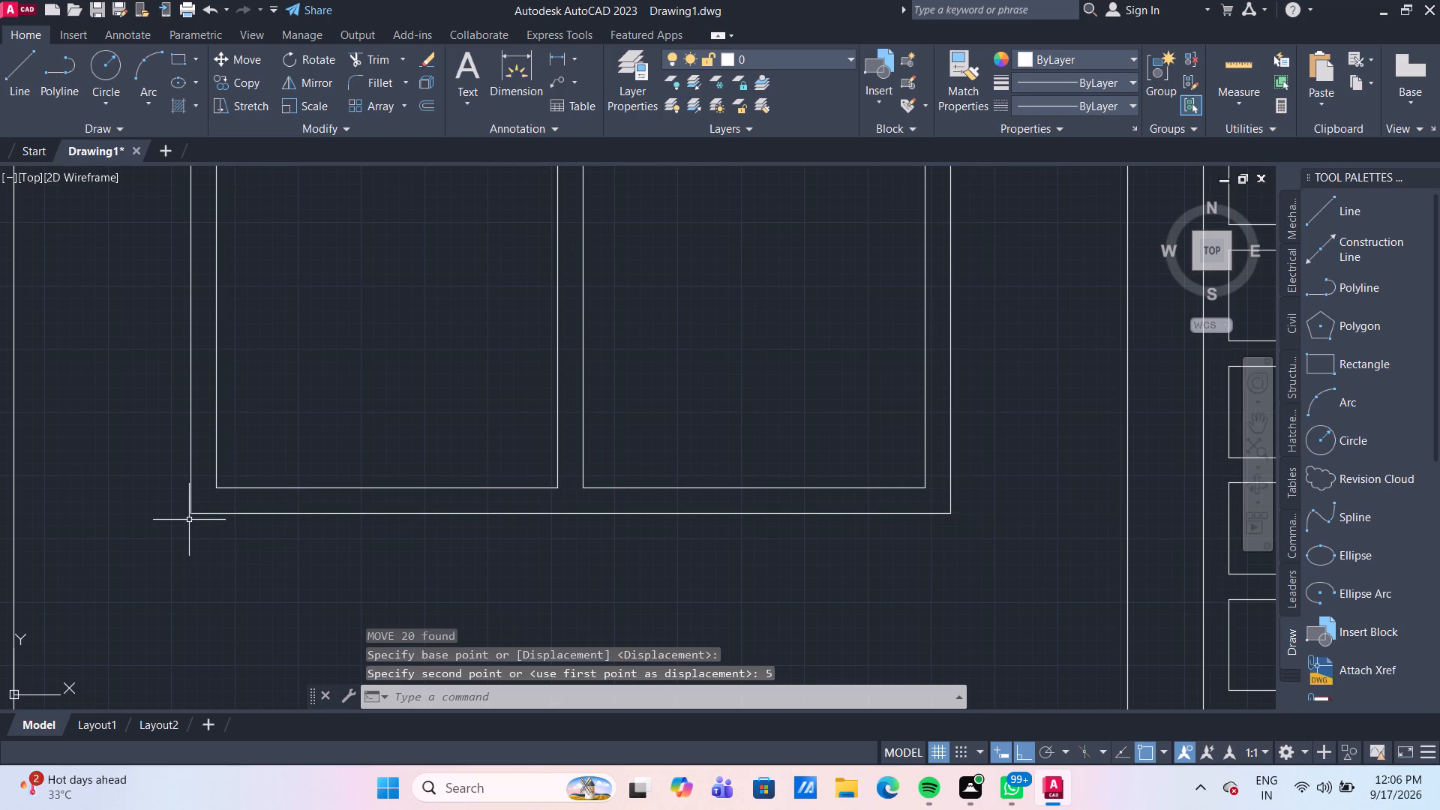
pyautogui.scroll(-3, 356, 540)
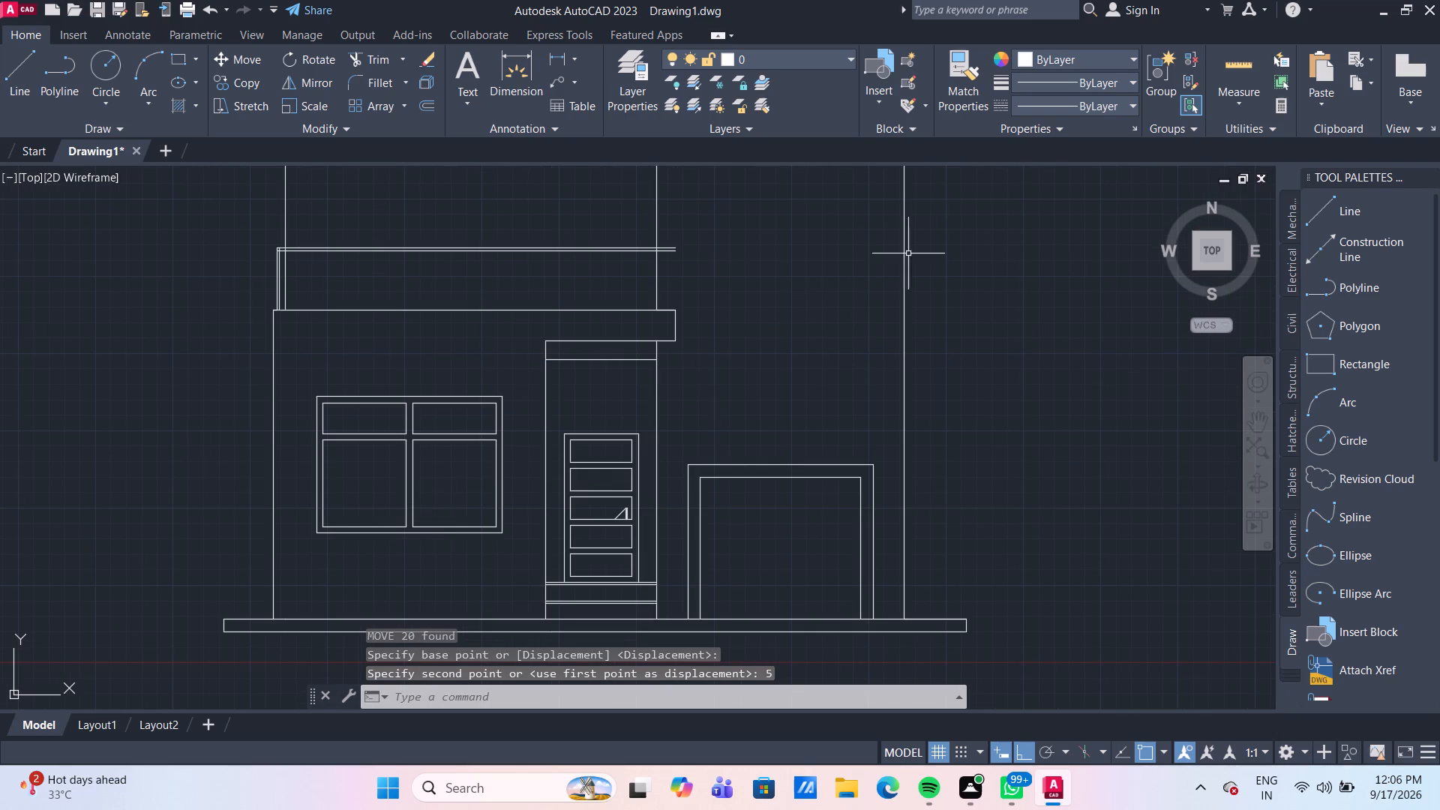
pyautogui.click(1223, 65)
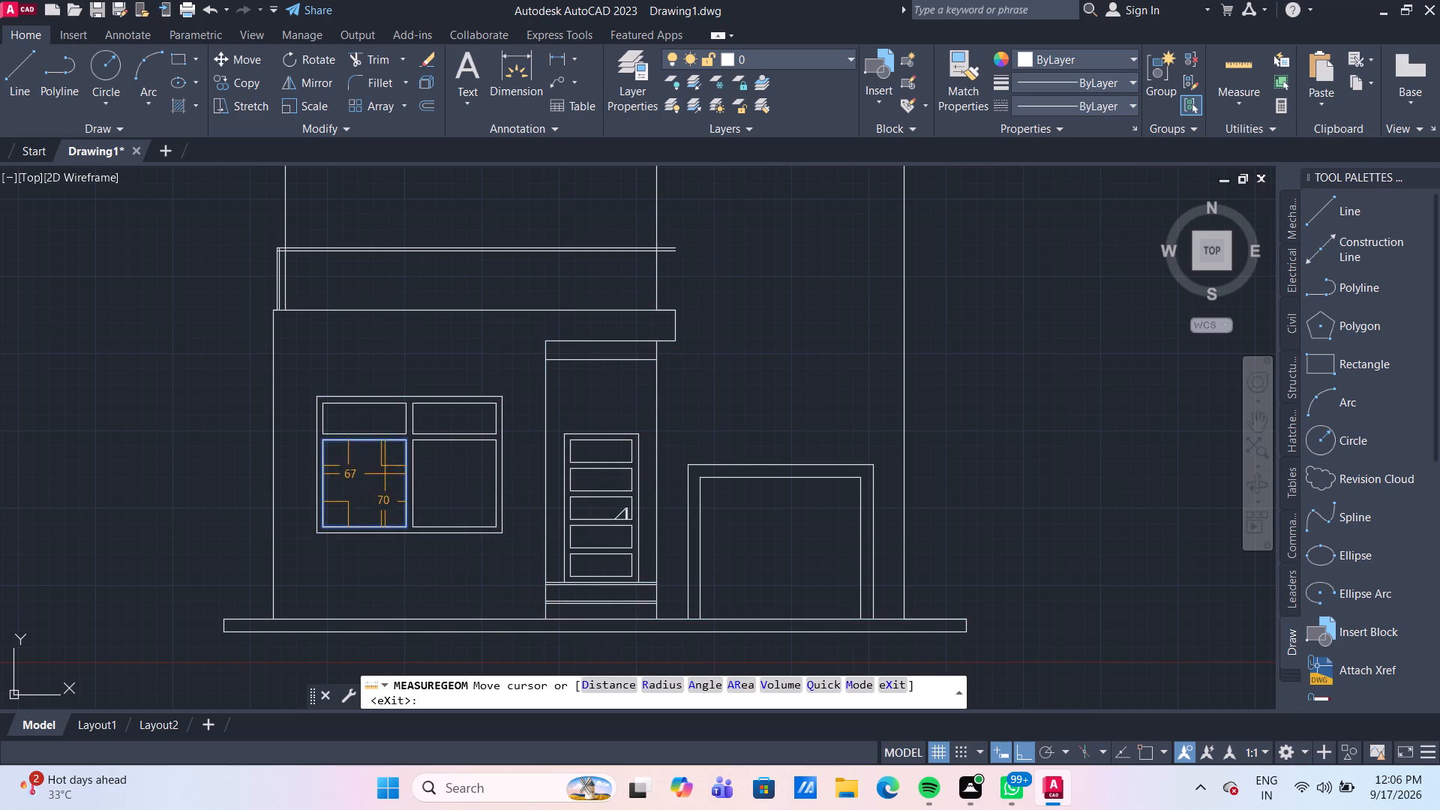
pyautogui.scroll(-1, 297, 483)
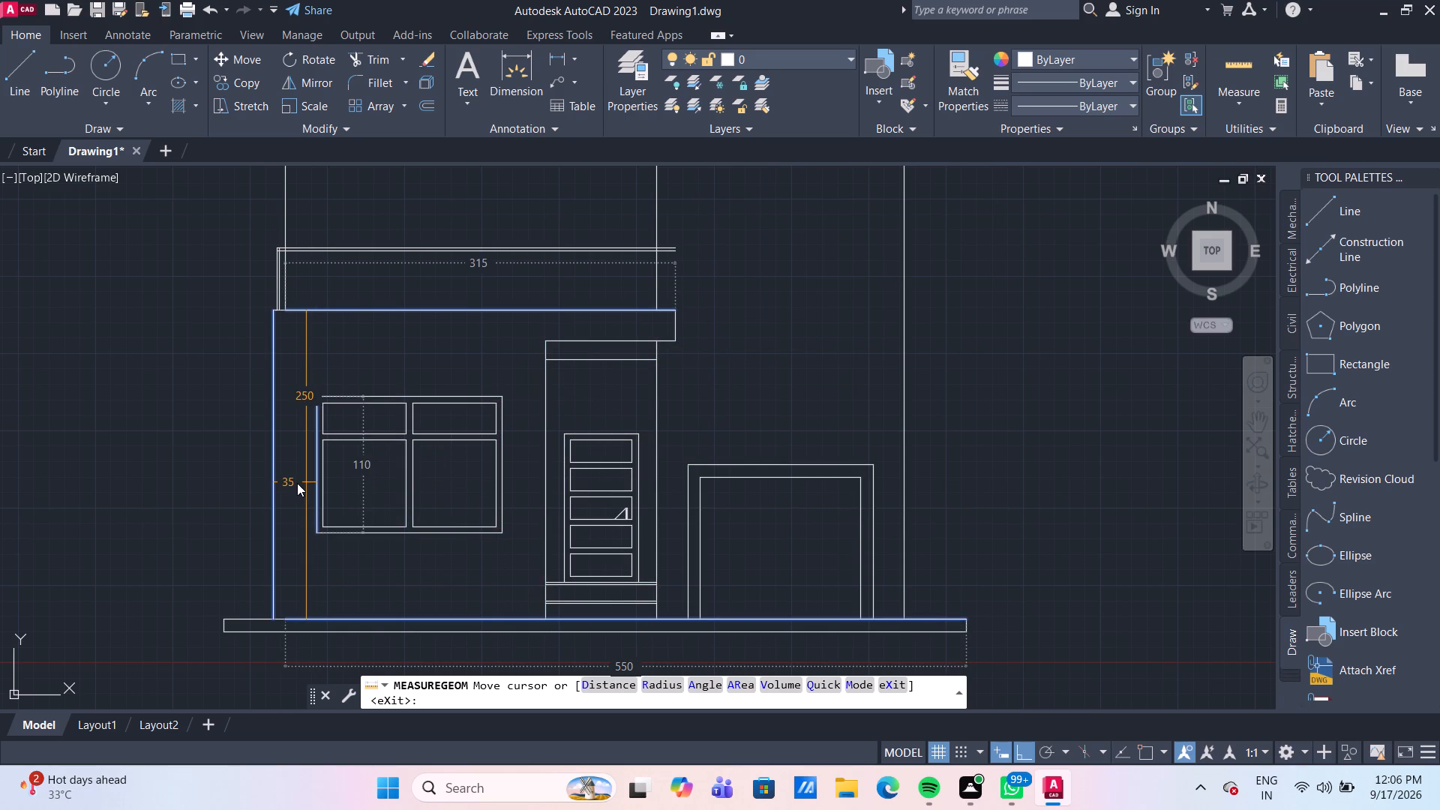
pyautogui.press('Escape')
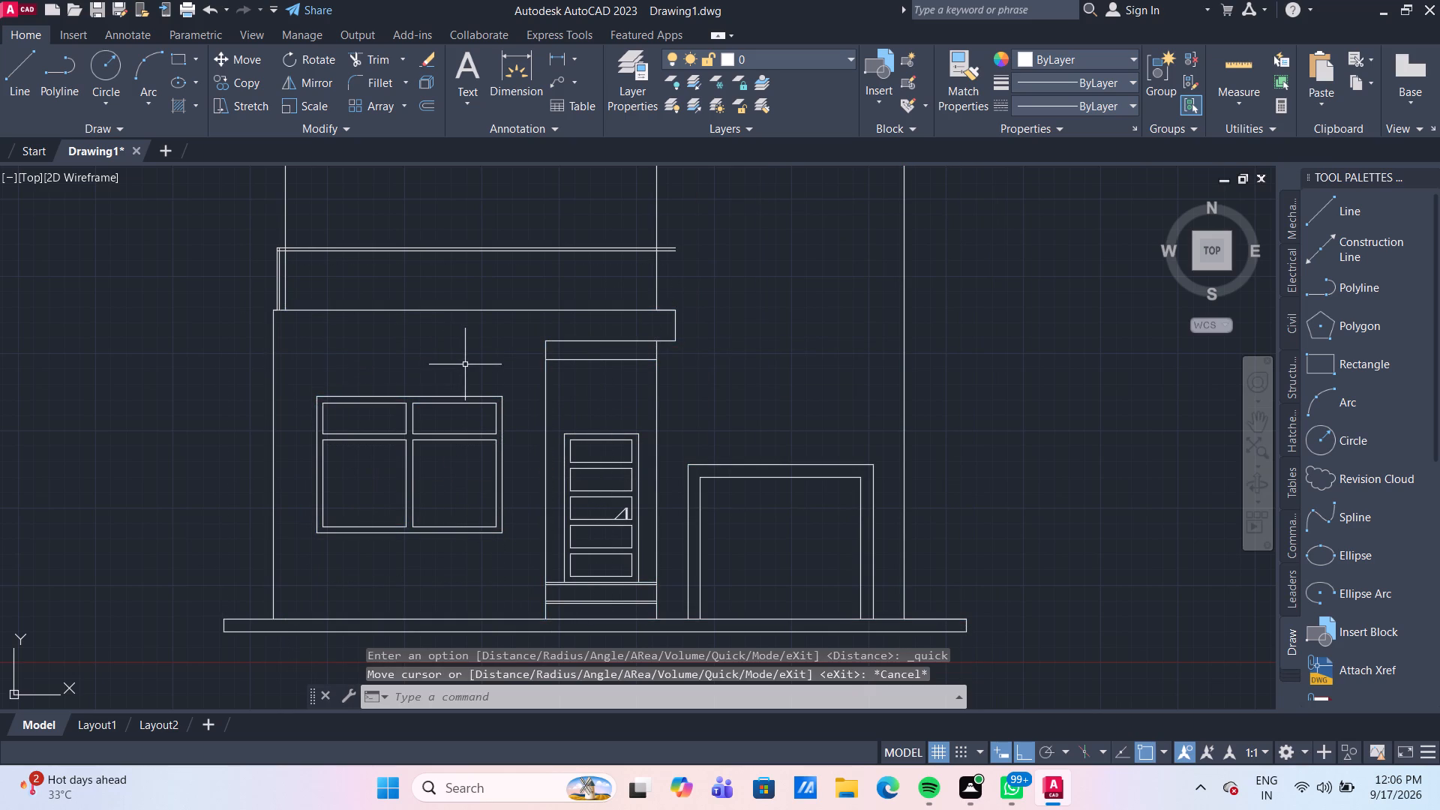
# Offset the upper storey's left wall line 50 mm inward.
pyautogui.moveTo(466, 364); pyautogui.dragTo(490, 445, button='middle')
pyautogui.scroll(-2, 490, 445)
pyautogui.scroll(2, 453, 355)
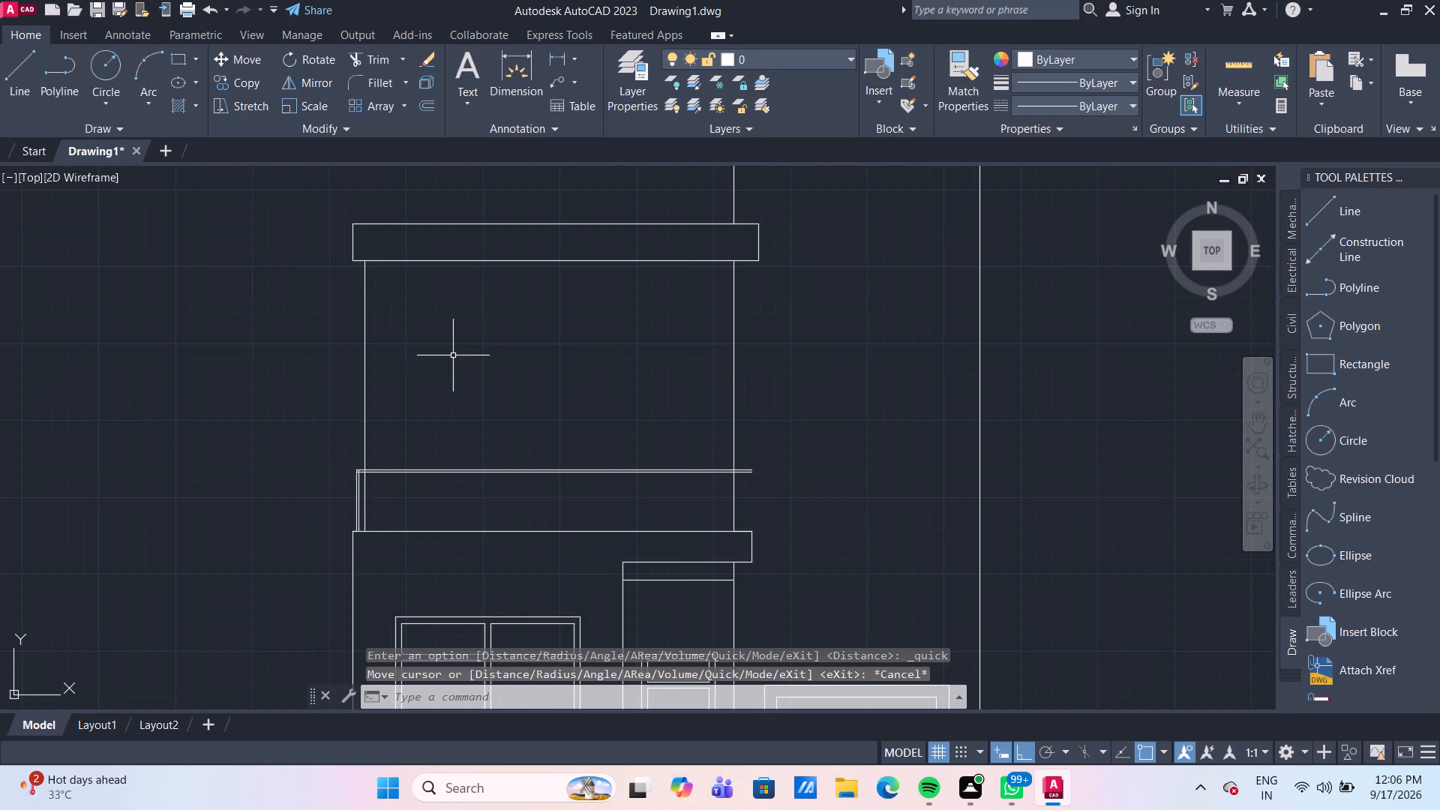
pyautogui.moveTo(451, 358); pyautogui.dragTo(234, 411, button='middle')
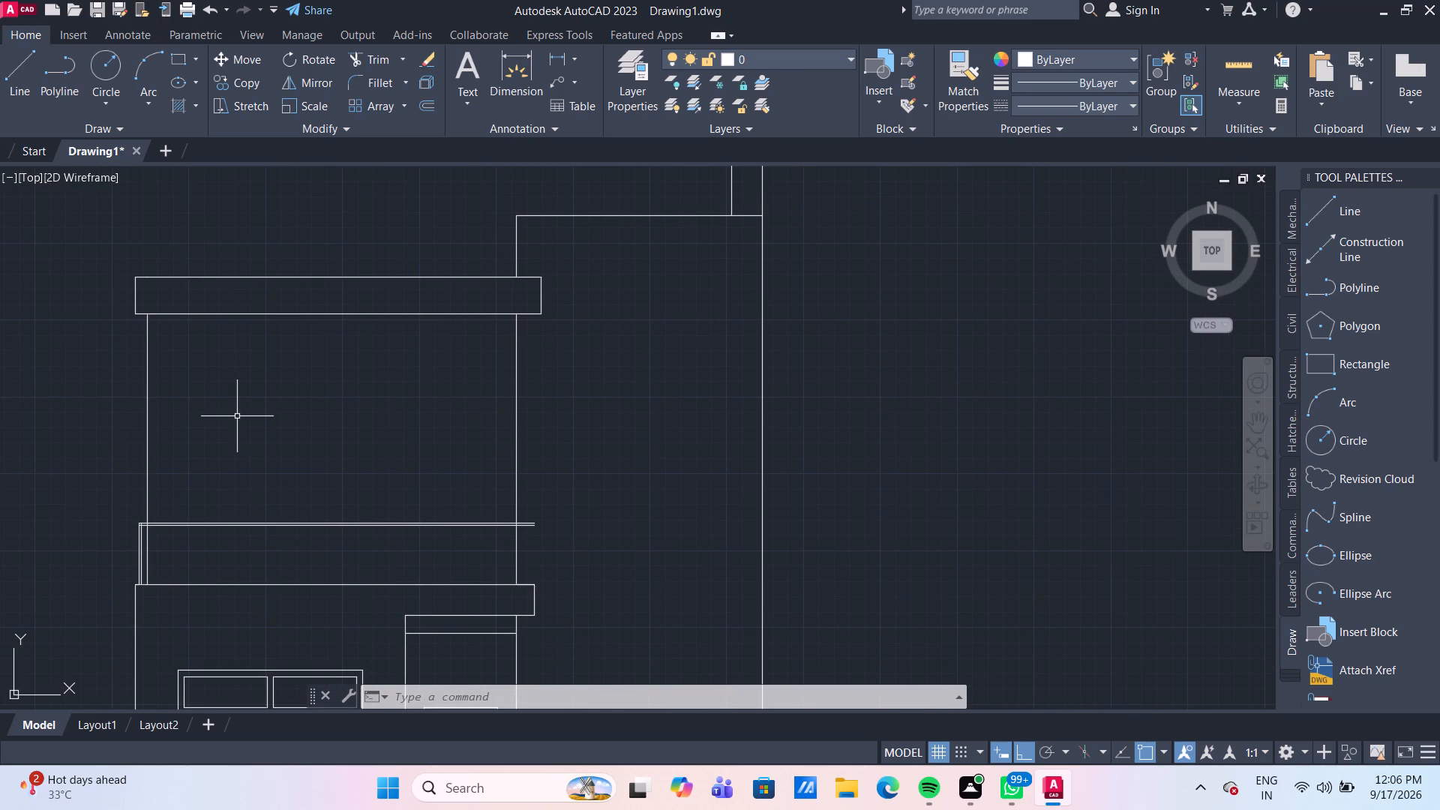
pyautogui.press('o')
pyautogui.press('Return')
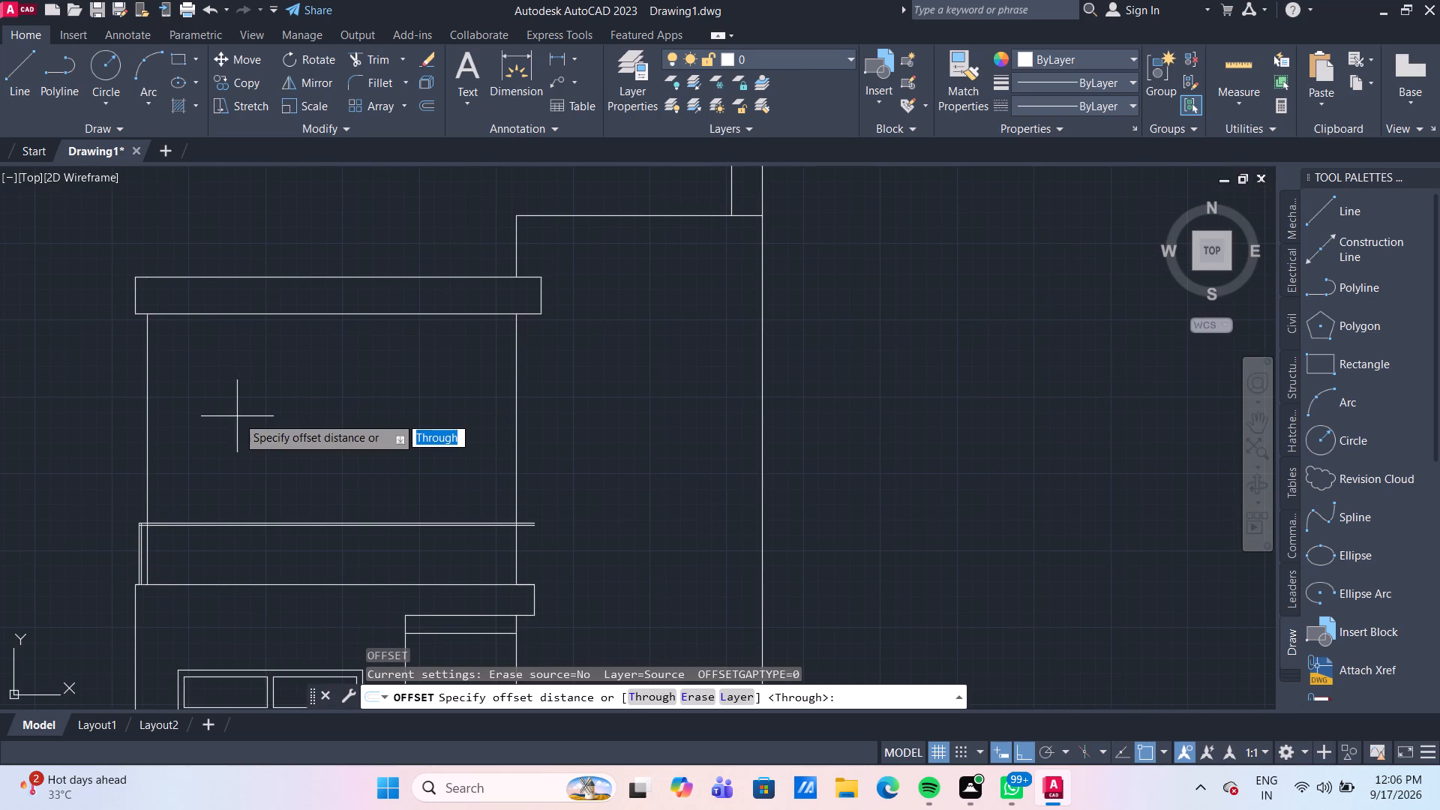
pyautogui.press('Return')
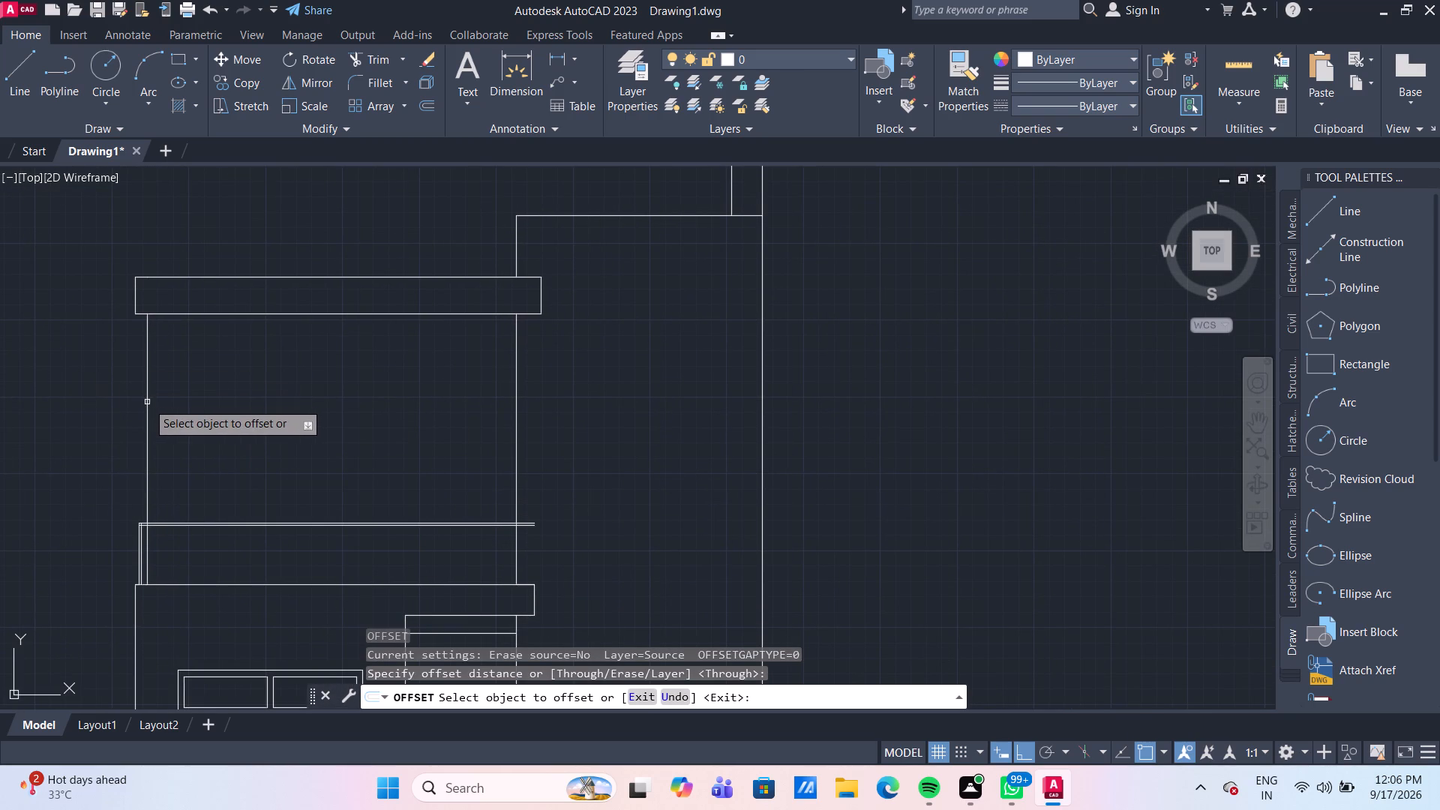
pyautogui.click(147, 402)
pyautogui.write('50')
pyautogui.press('Return')
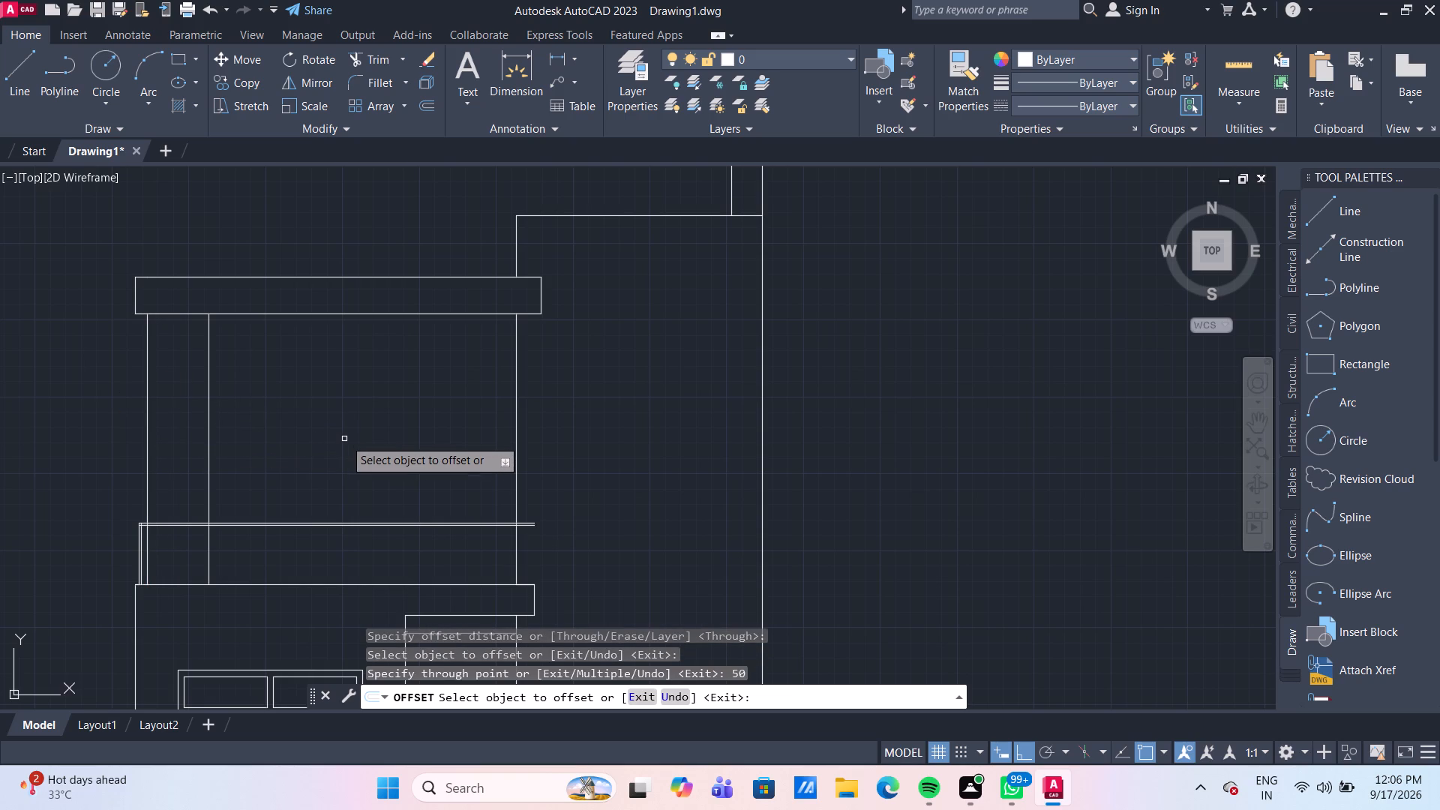
# Offset the upper storey's right wall line 75 mm inward.
pyautogui.scroll(-1, 344, 439)
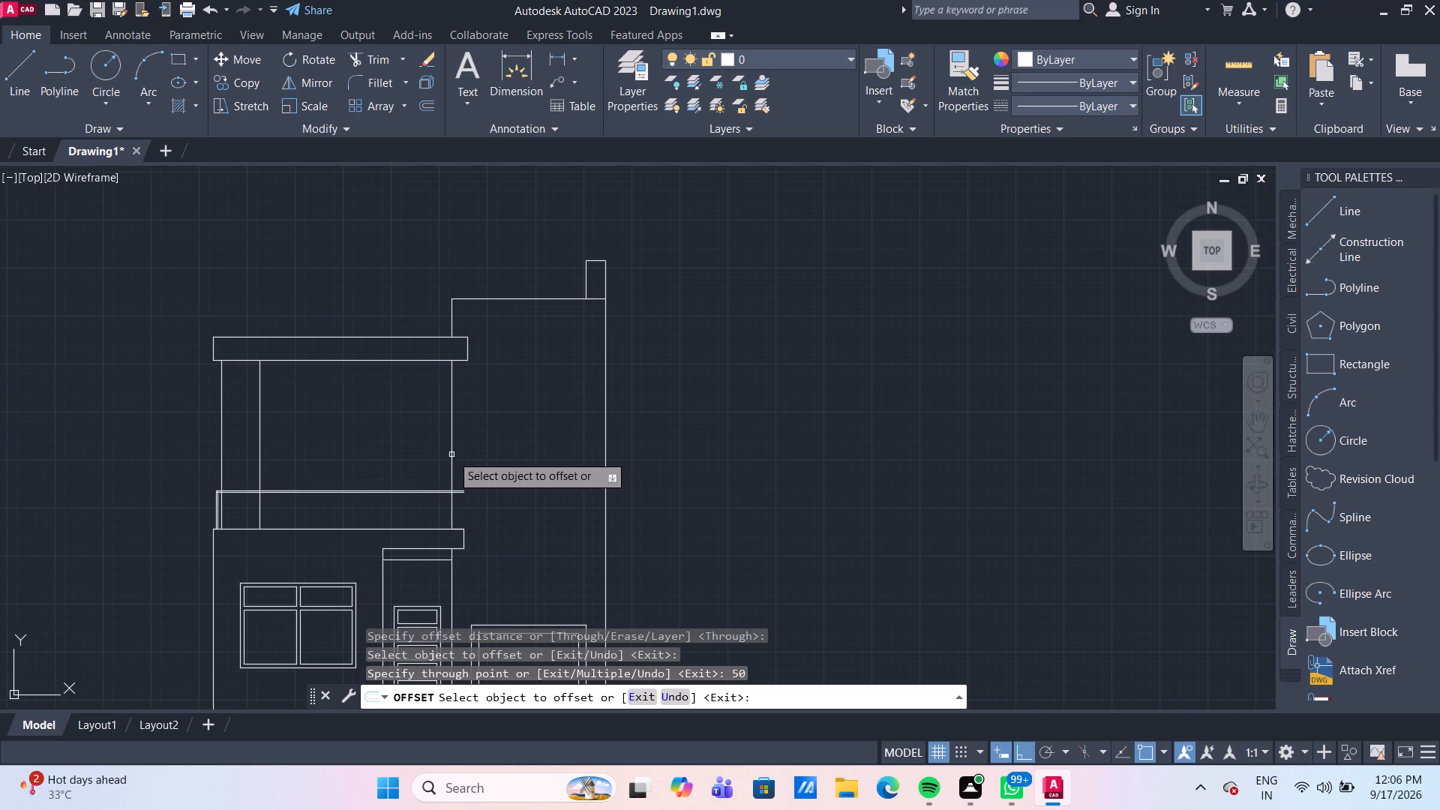
pyautogui.click(450, 453)
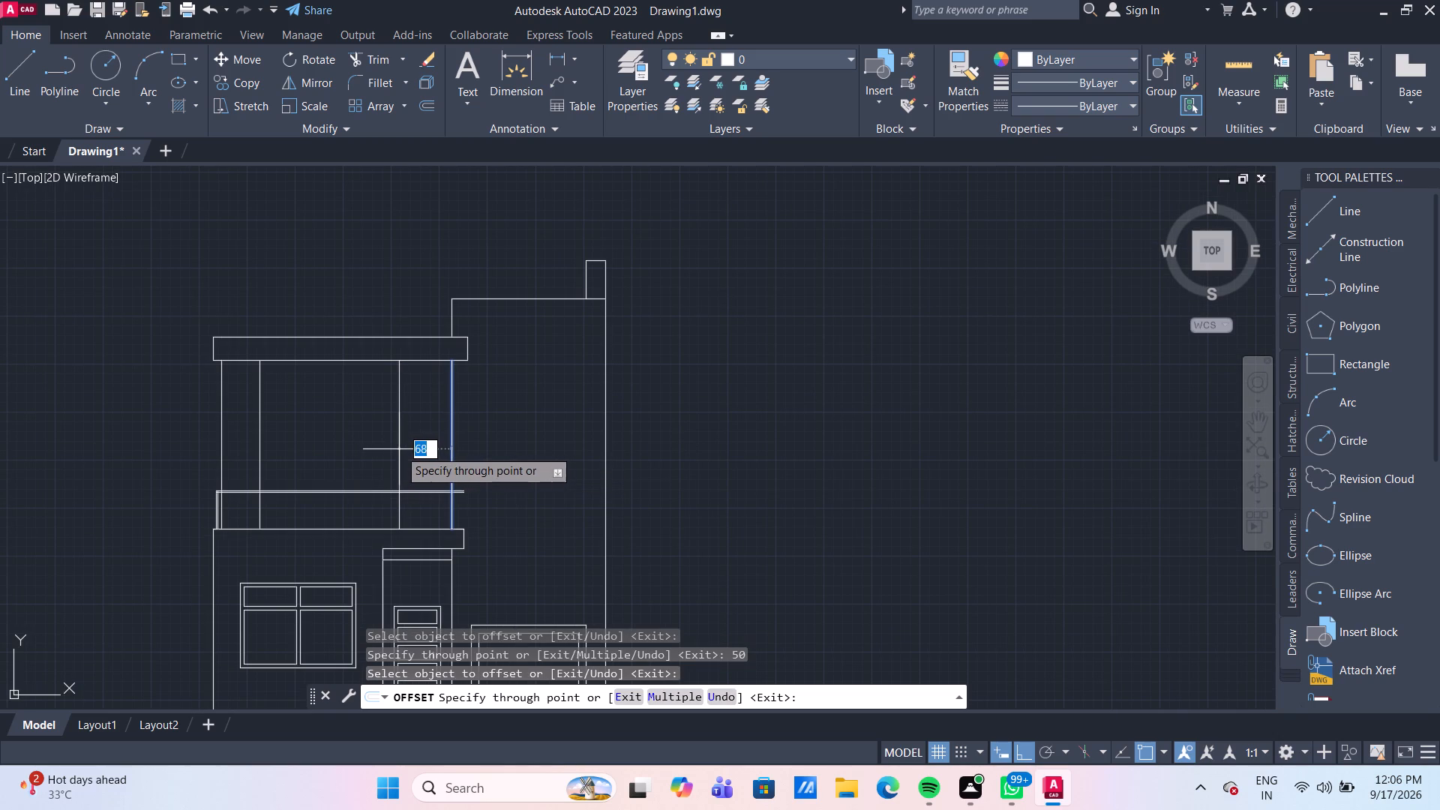
pyautogui.write('75')
pyautogui.press('Return')
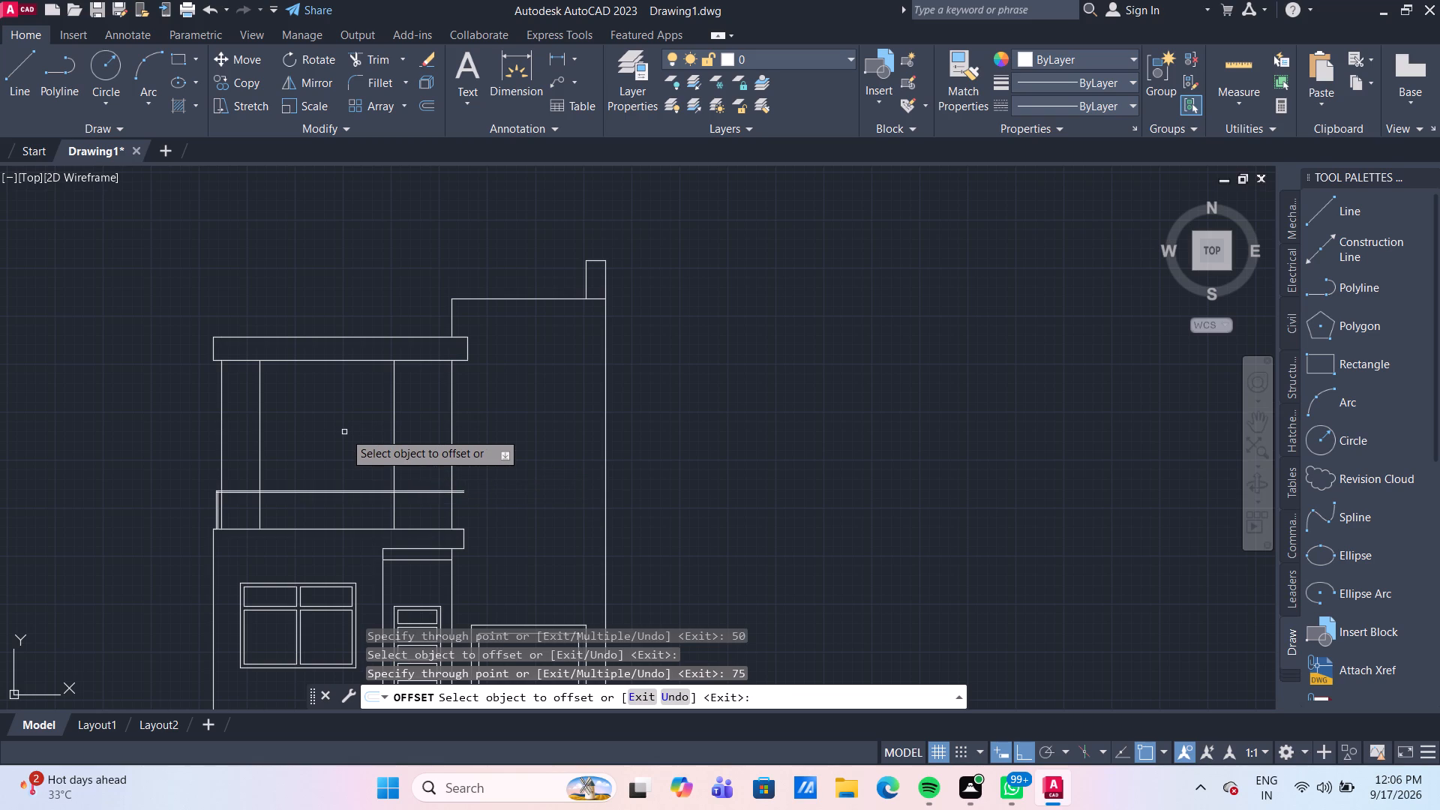
# Check the upper-storey spacing and try to move the new vertical line near the right wall by 15 mm.
pyautogui.click(1245, 65)
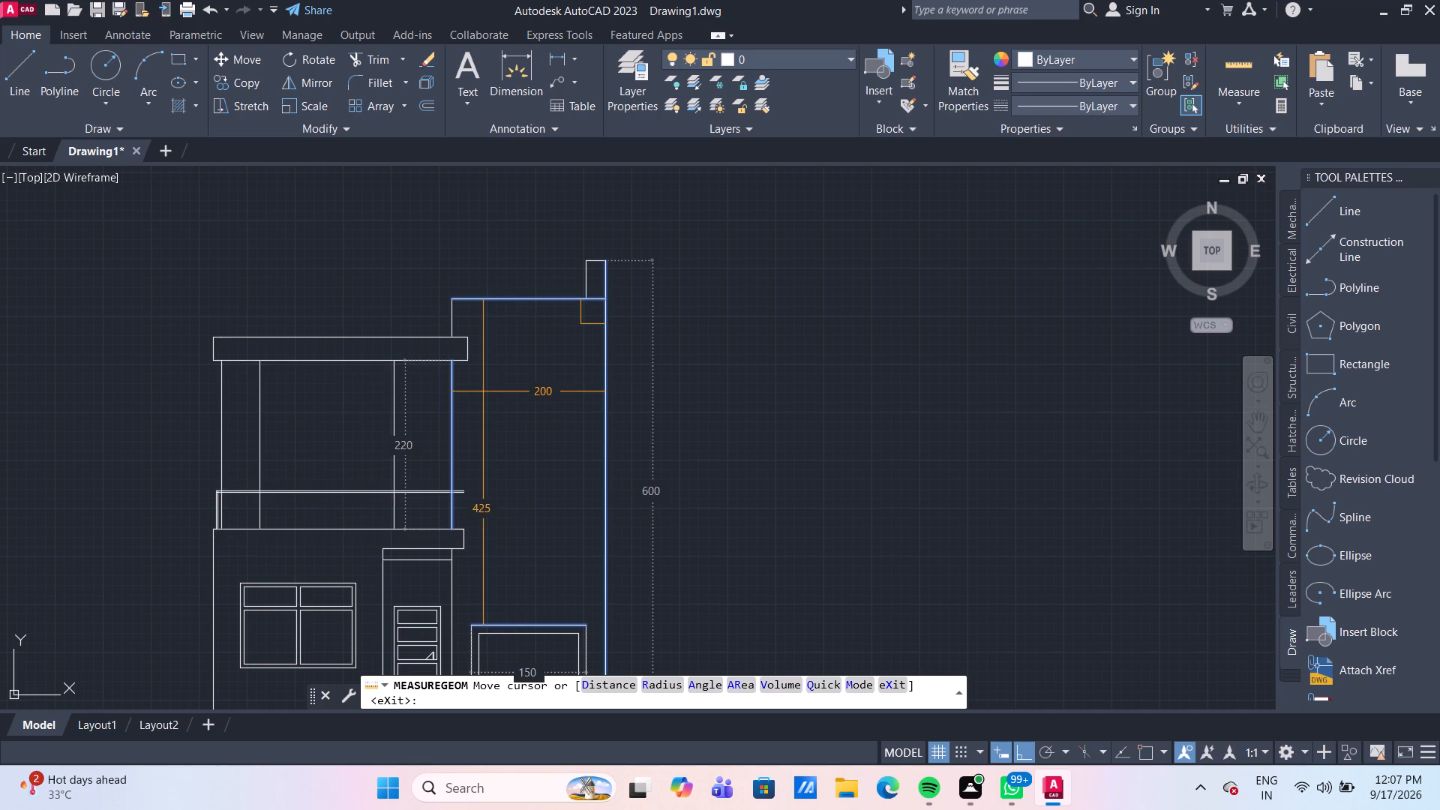
pyautogui.press('Escape')
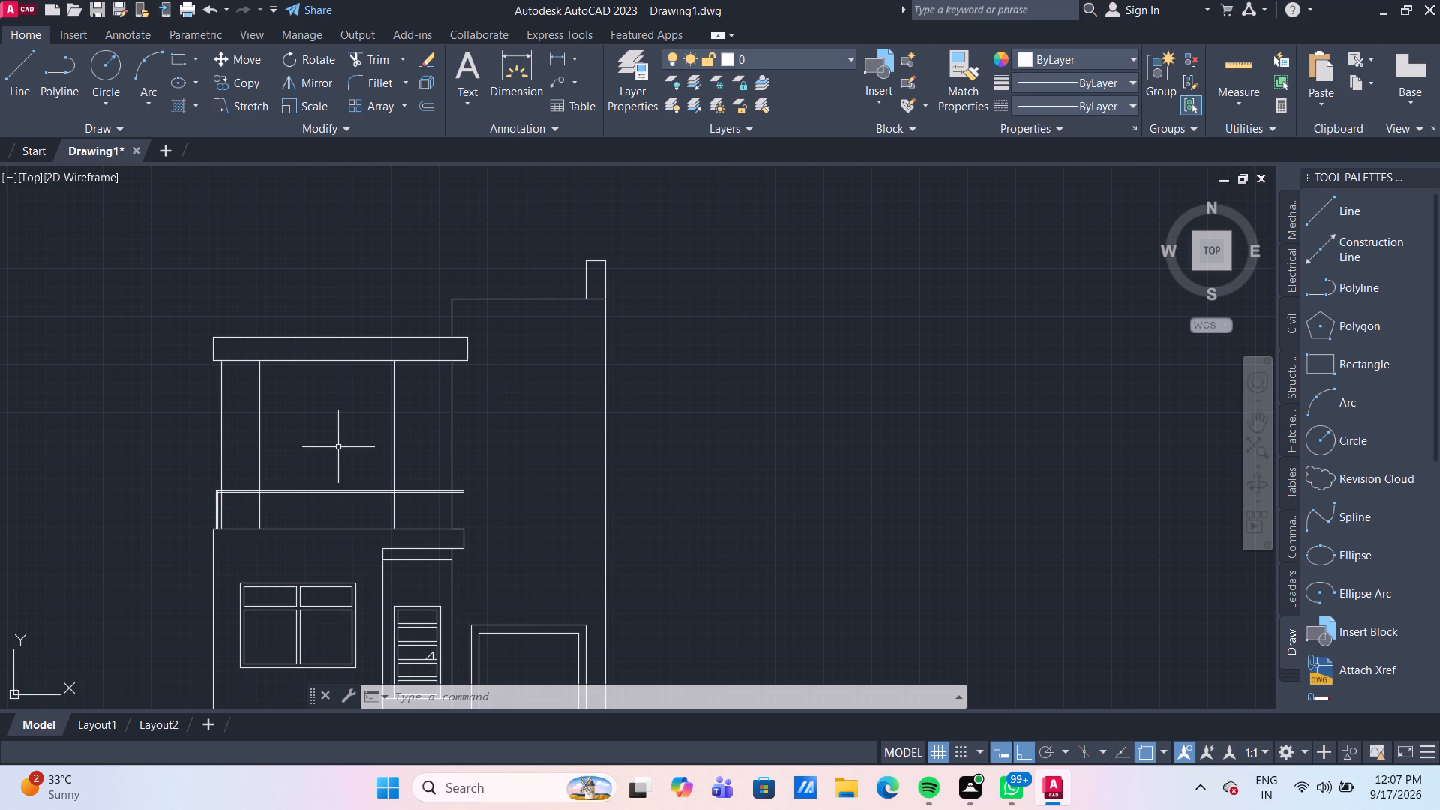
pyautogui.click(394, 445)
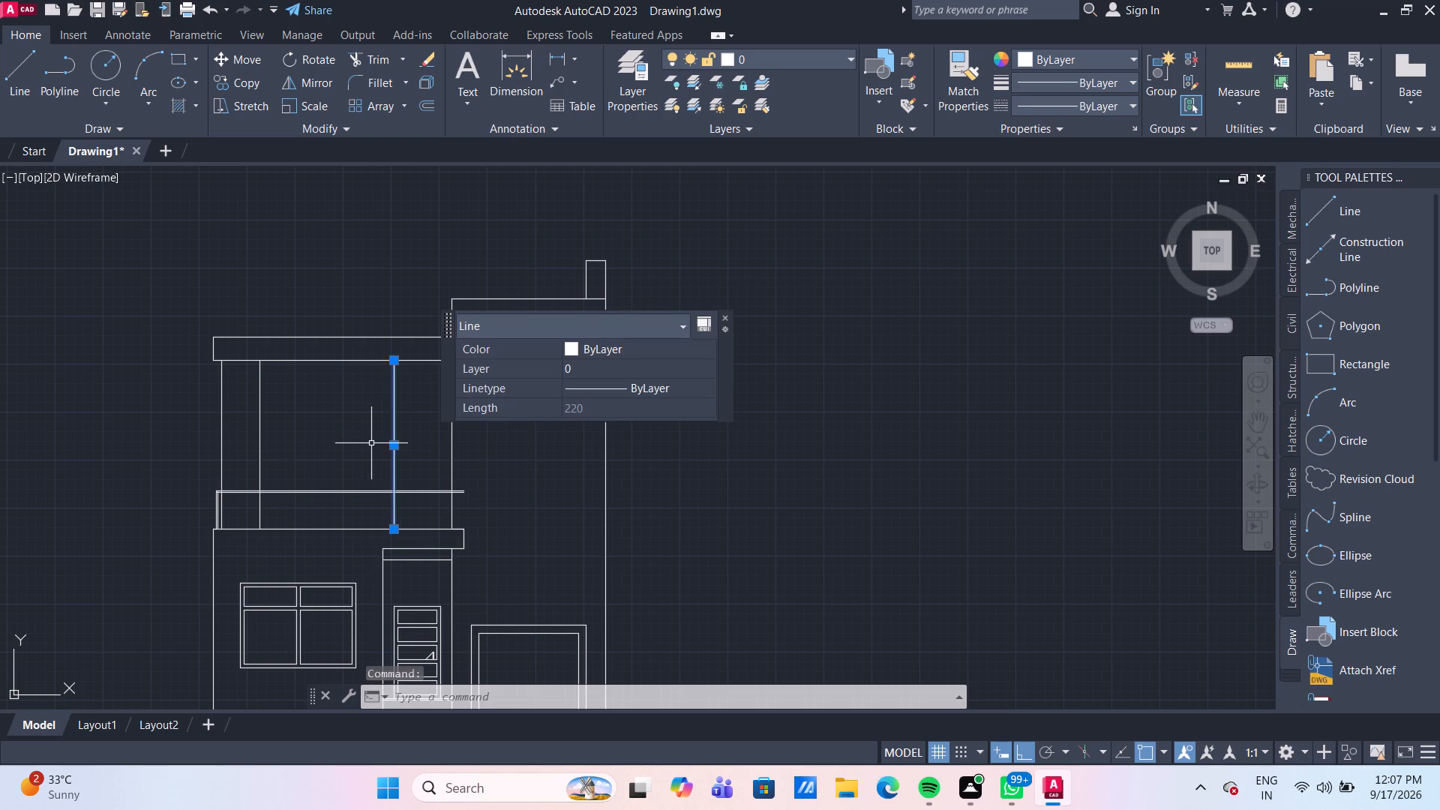
pyautogui.press('m')
pyautogui.press('Return')
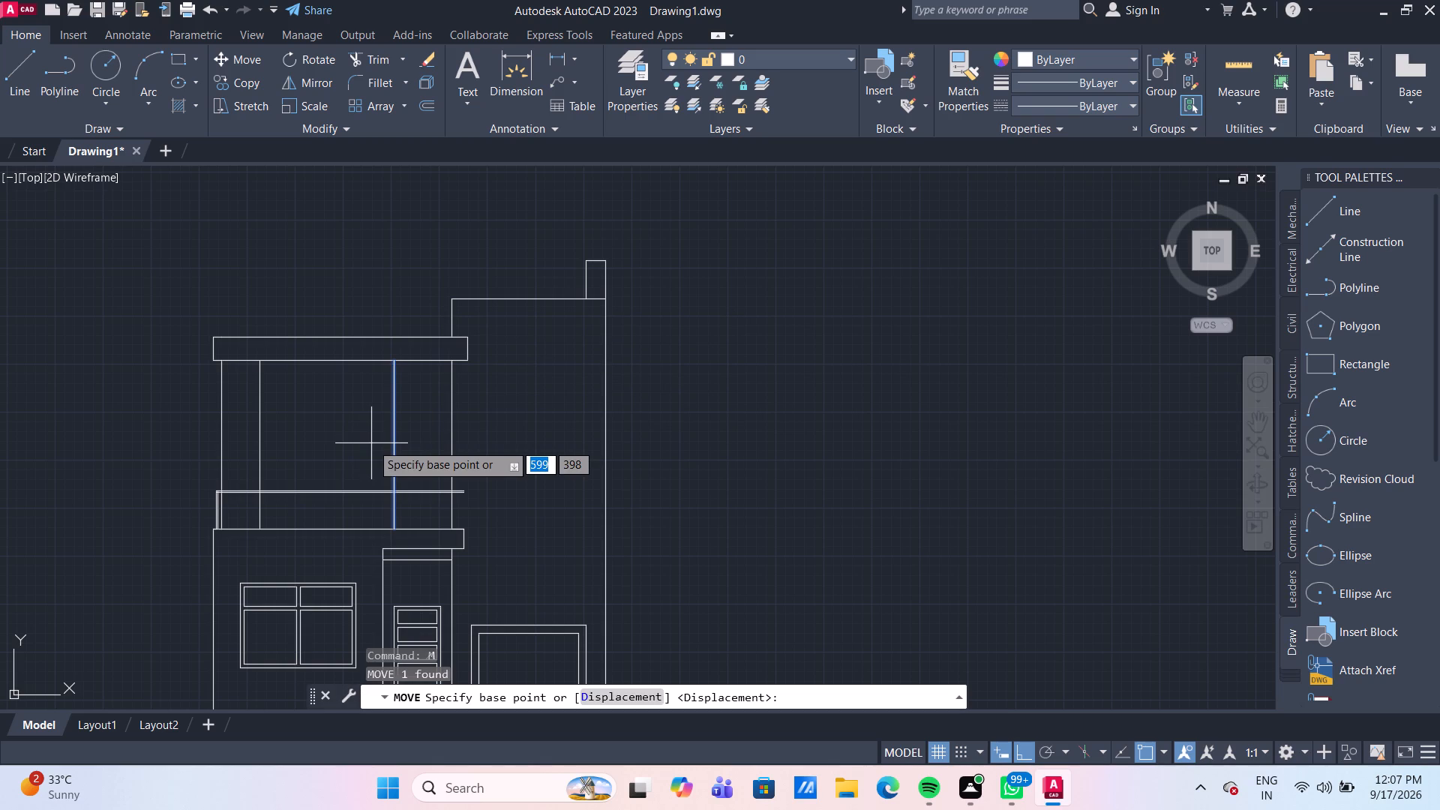
pyautogui.press('2')
pyautogui.press('BackSpace')
pyautogui.write('15')
pyautogui.press('Return')
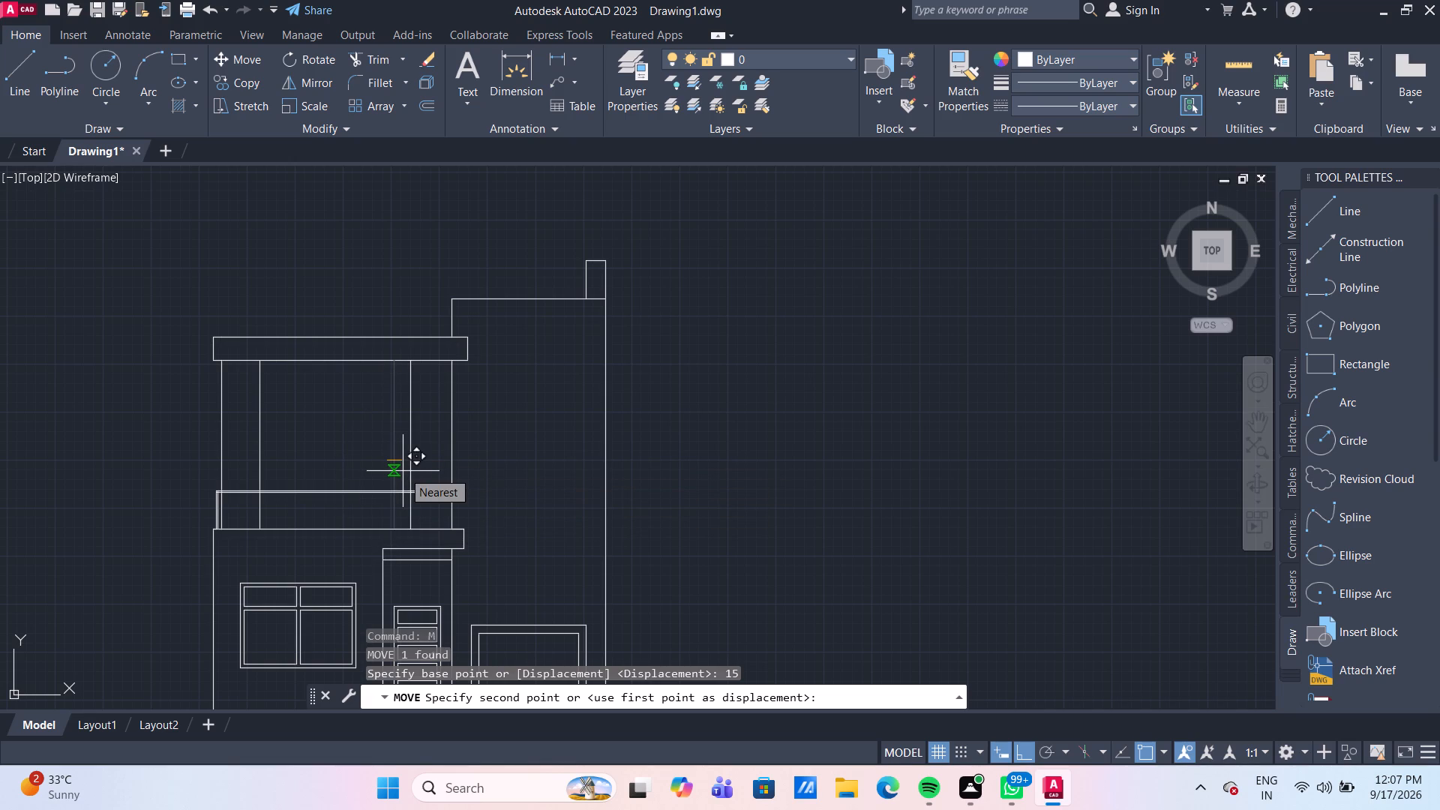
pyautogui.write('15')
pyautogui.press('Return')
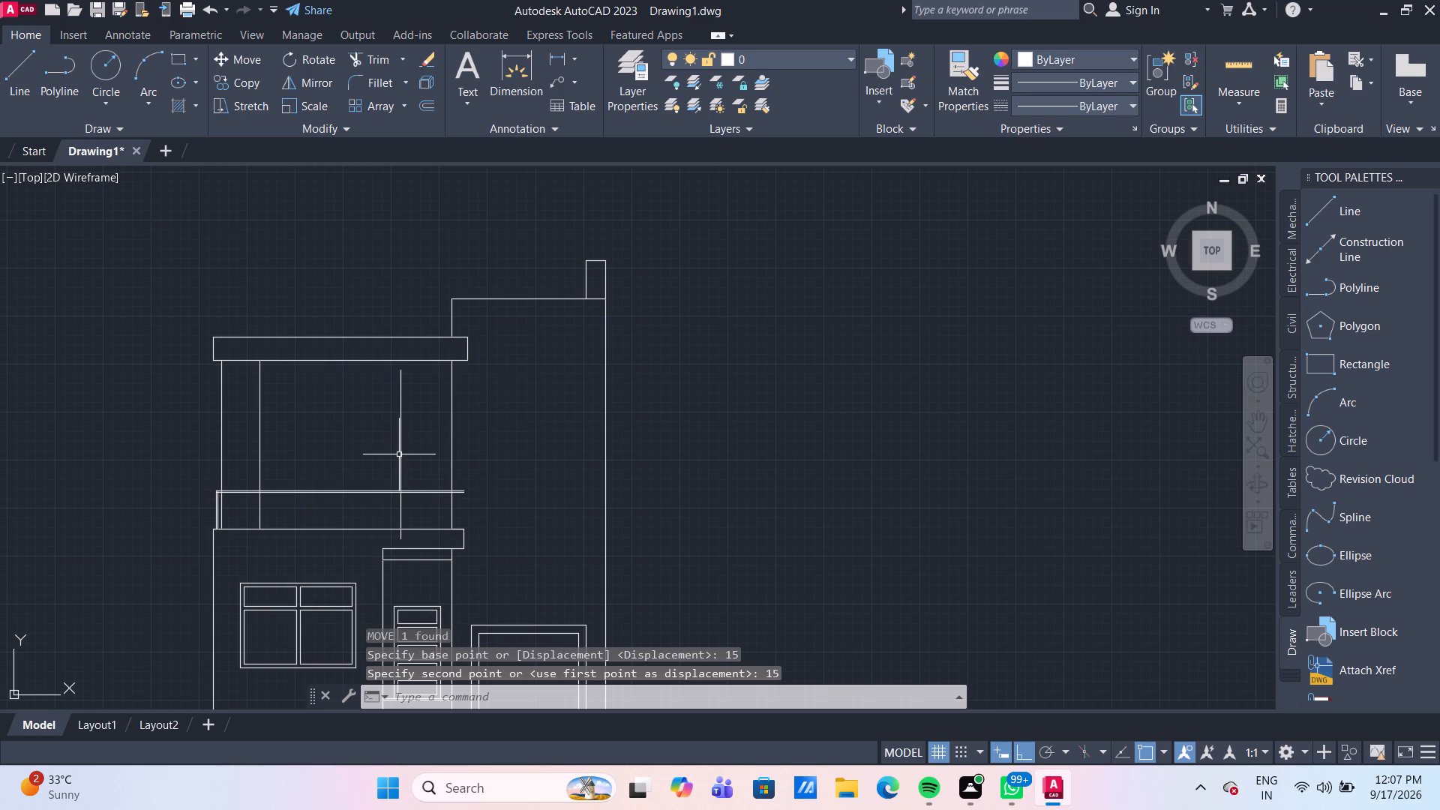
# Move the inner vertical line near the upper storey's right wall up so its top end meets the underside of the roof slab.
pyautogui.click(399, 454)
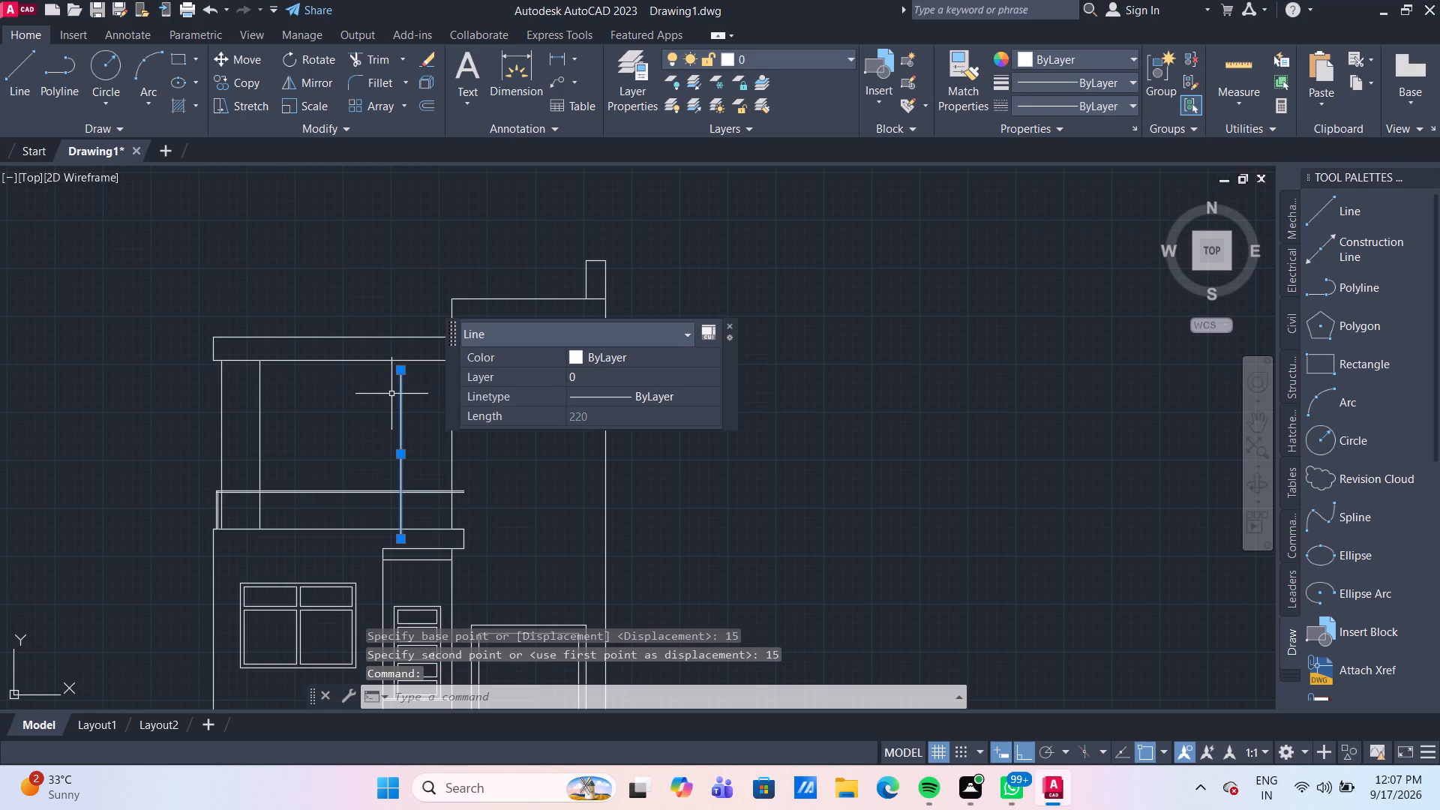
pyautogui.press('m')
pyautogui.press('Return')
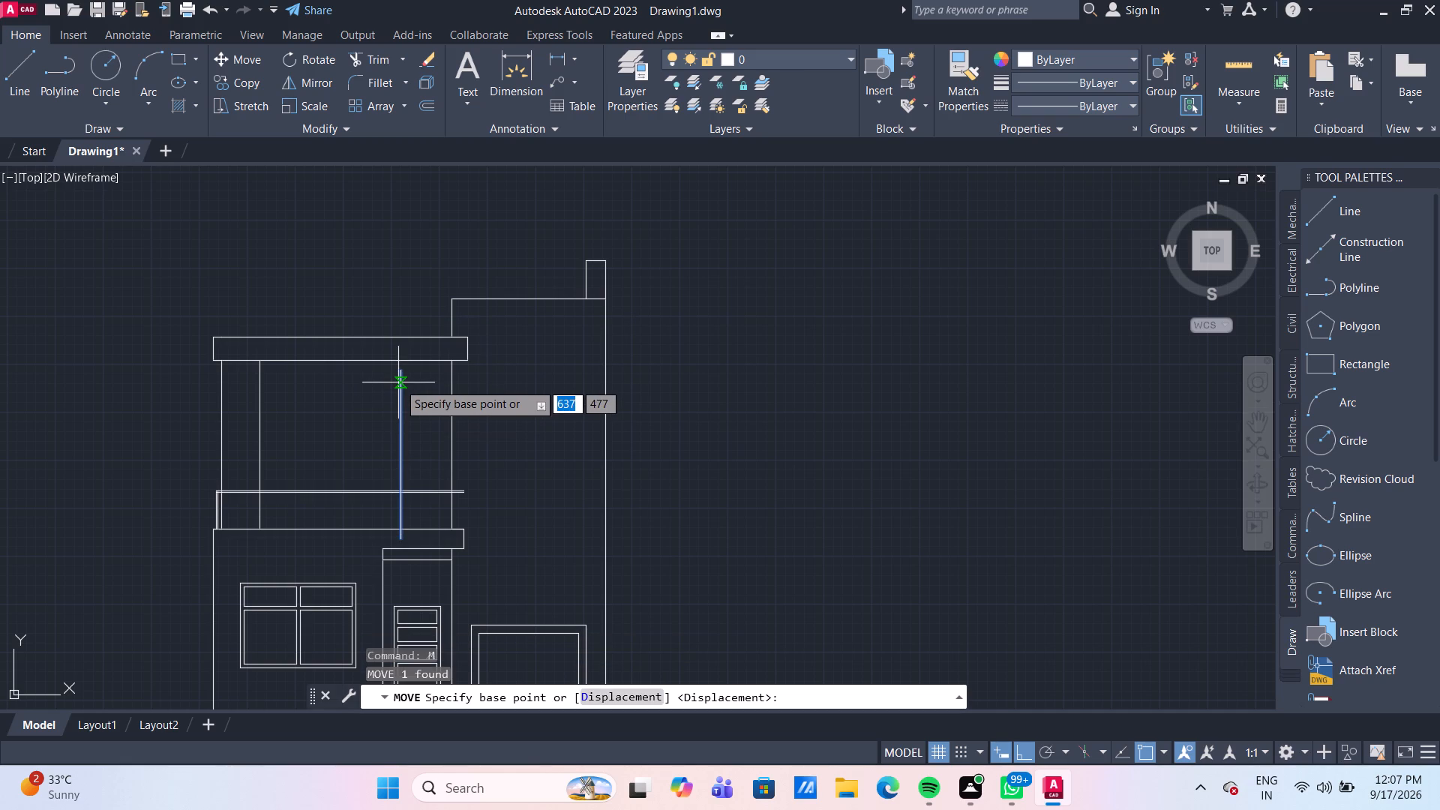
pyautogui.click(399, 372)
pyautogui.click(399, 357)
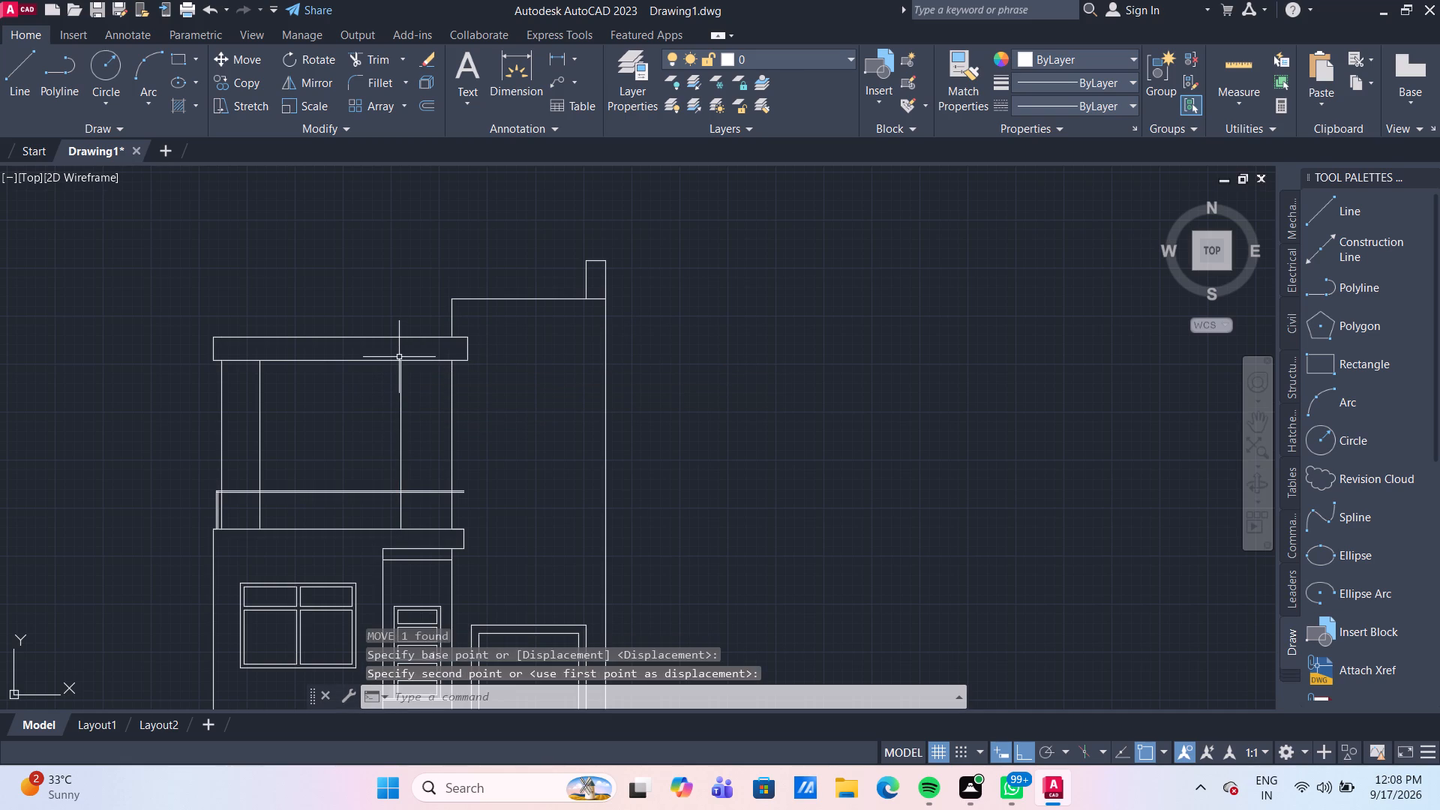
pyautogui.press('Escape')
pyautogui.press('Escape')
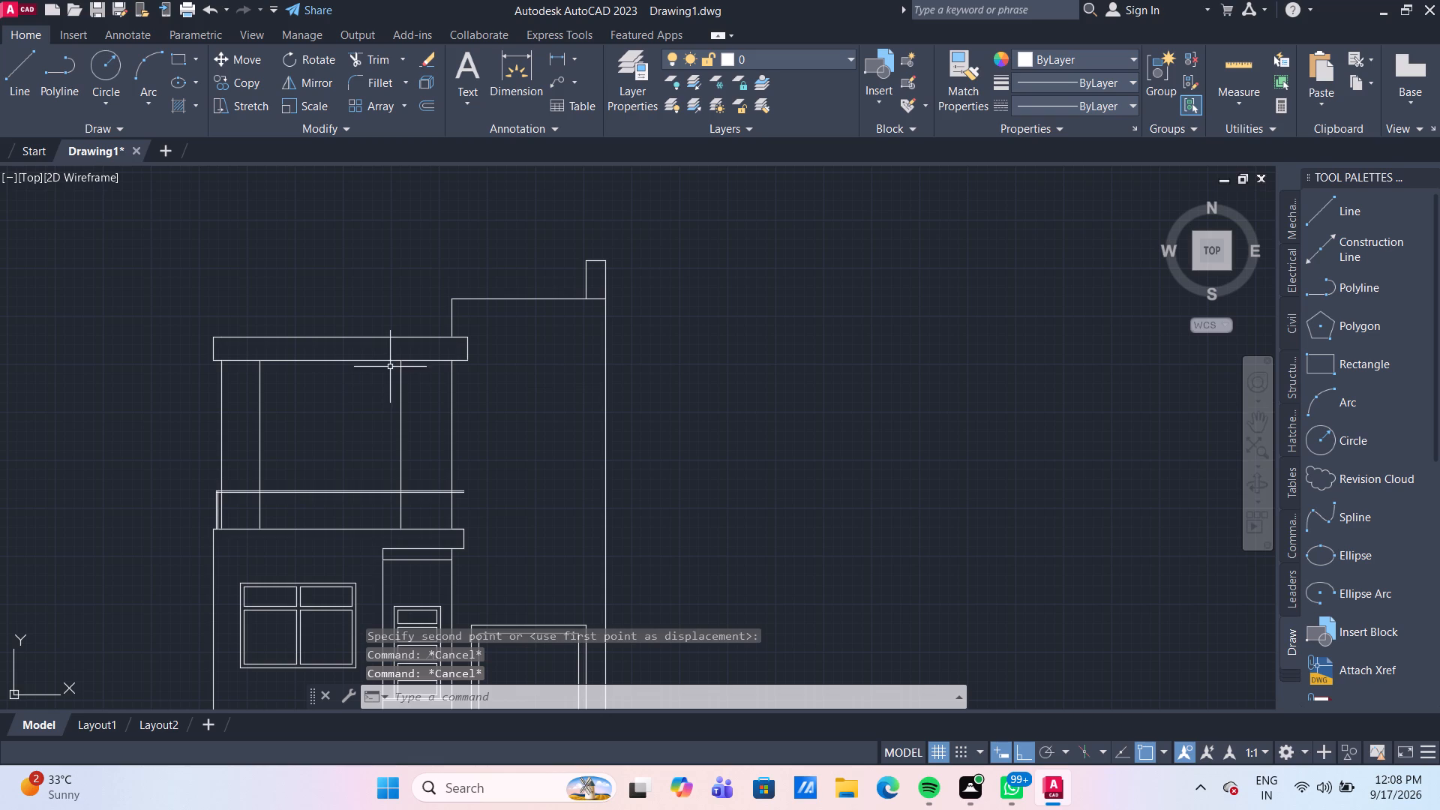
# Measure the spacing between the upper storey's walls and the two inner vertical lines.
pyautogui.scroll(-1, 334, 439)
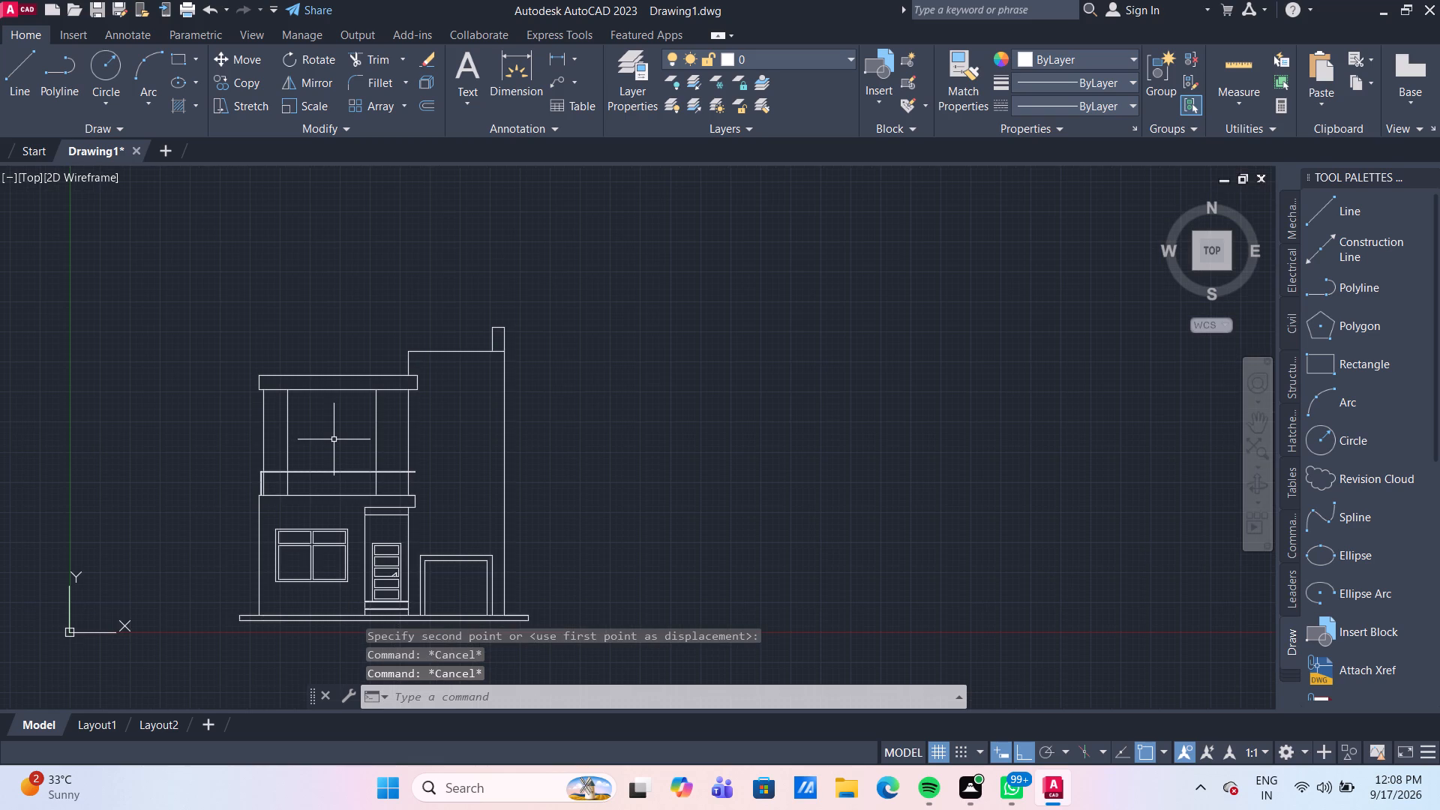
pyautogui.scroll(2, 334, 440)
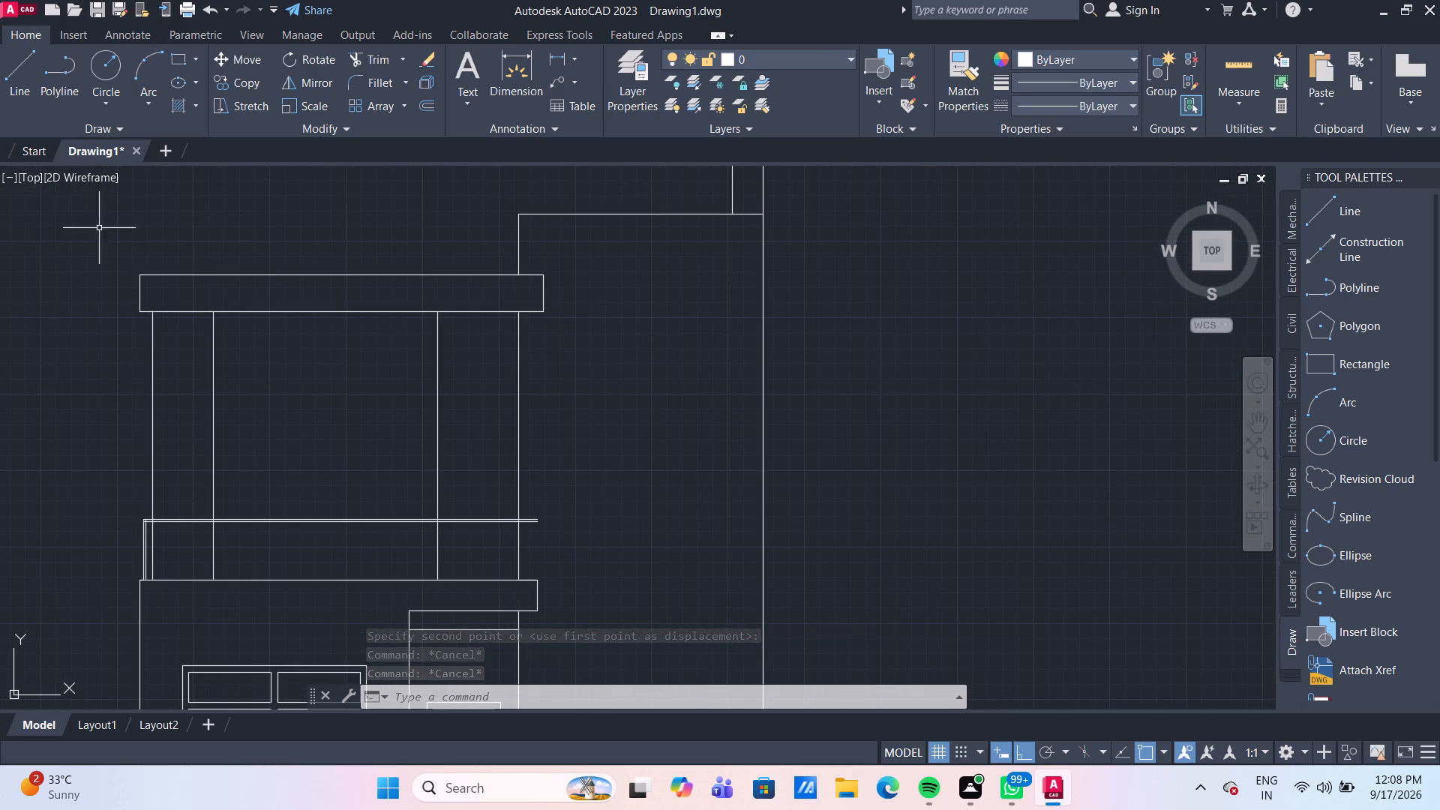
pyautogui.click(1243, 65)
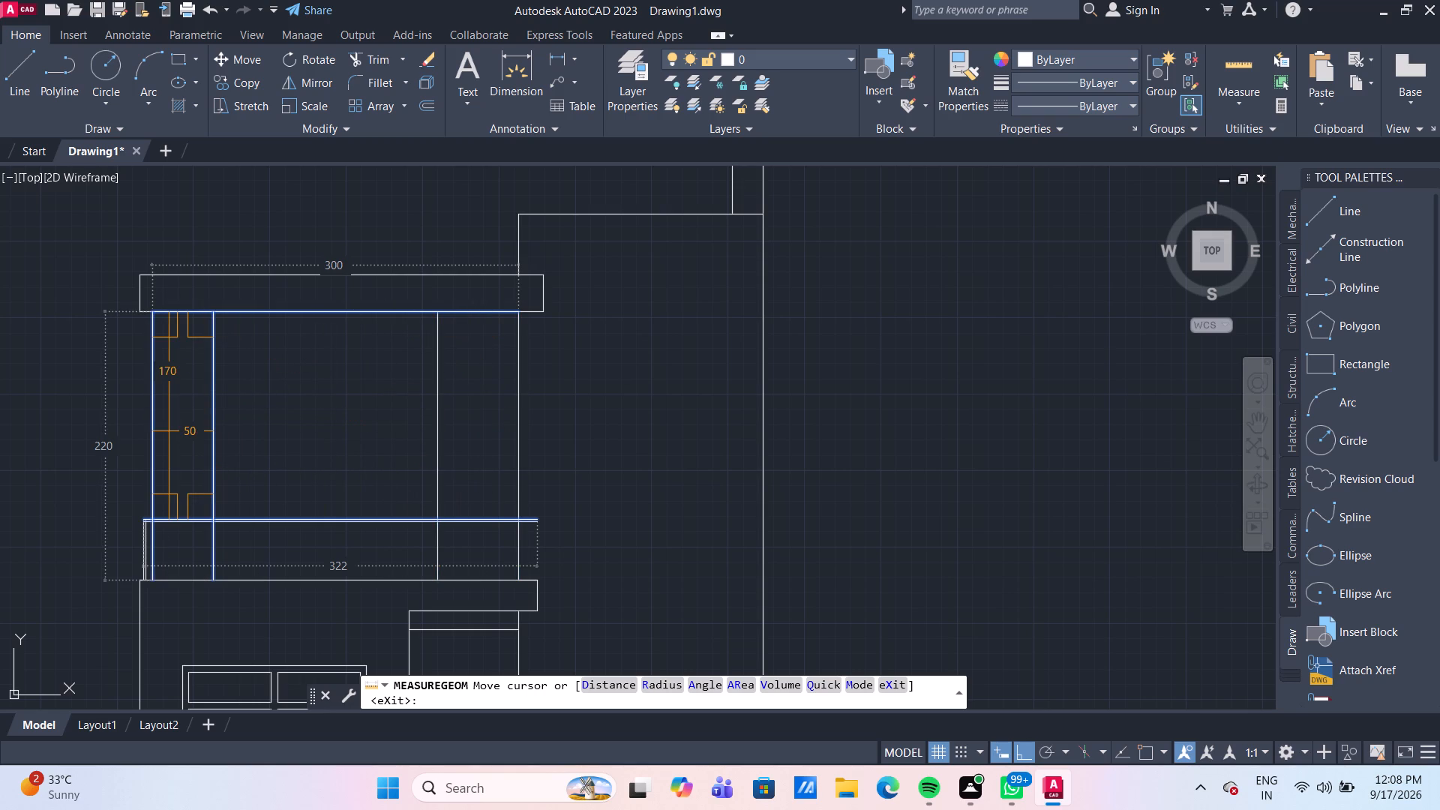
pyautogui.moveTo(177, 459); pyautogui.dragTo(172, 352, button='middle')
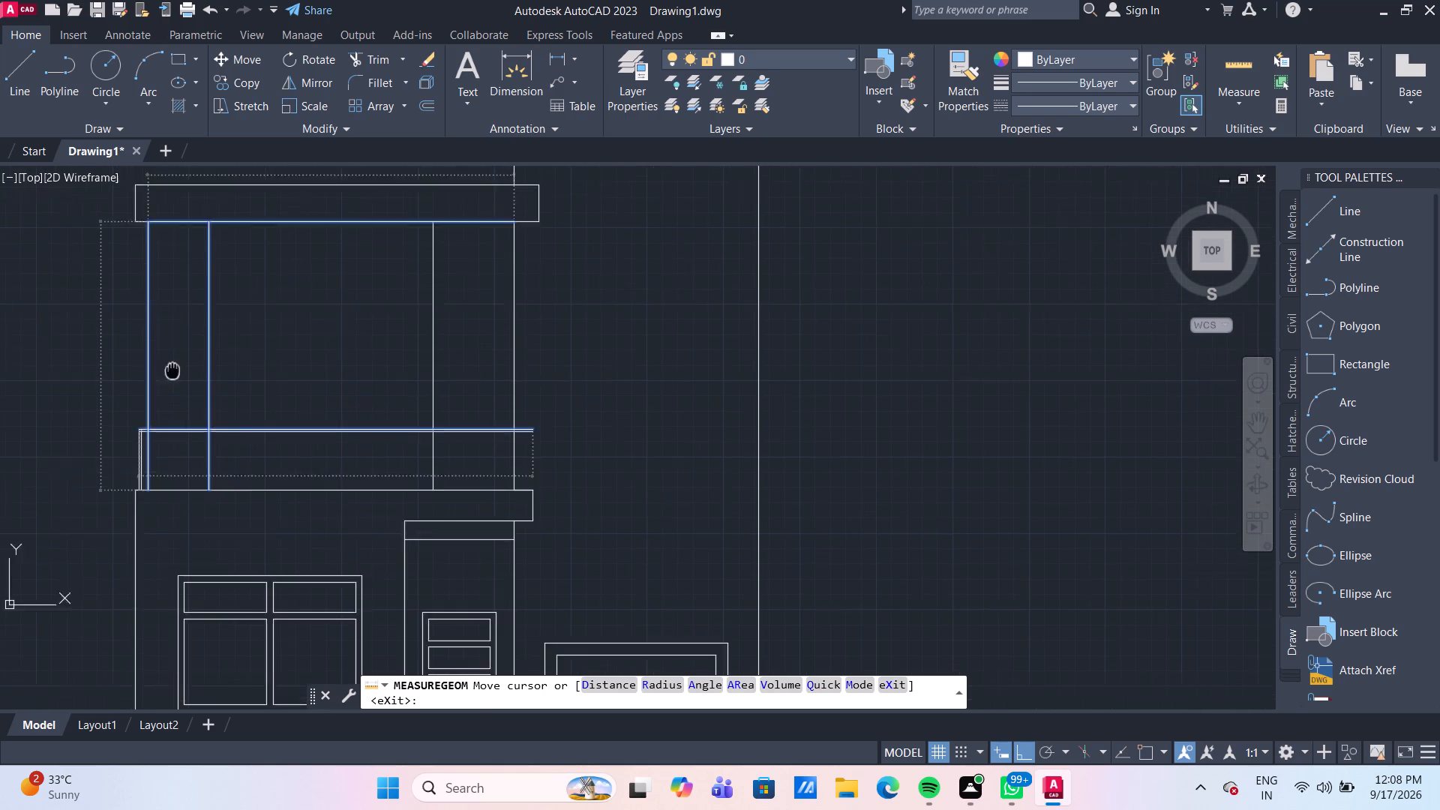
pyautogui.moveTo(172, 352); pyautogui.dragTo(169, 327, button='middle')
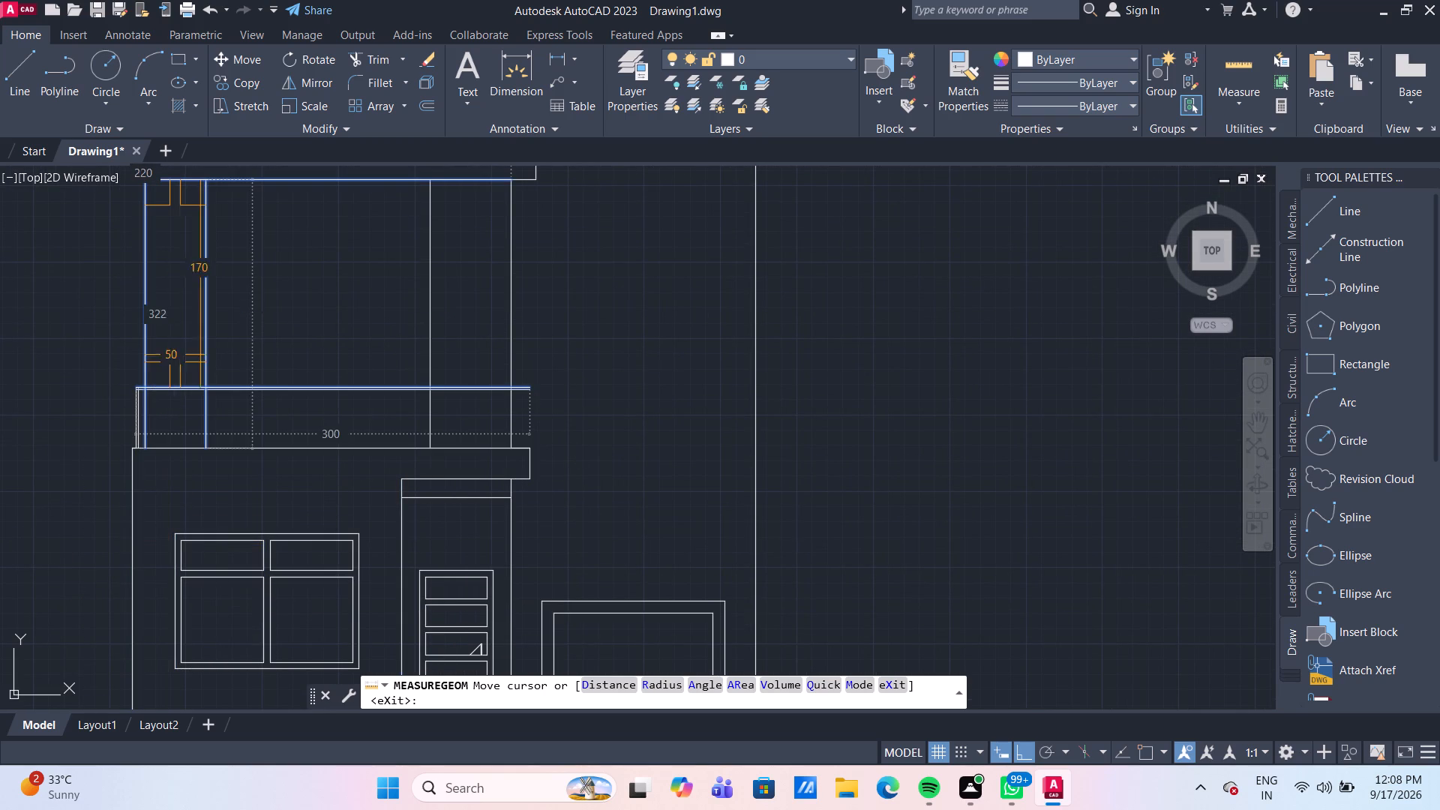
pyautogui.scroll(-1, 259, 334)
pyautogui.moveTo(259, 334); pyautogui.dragTo(272, 370, button='middle')
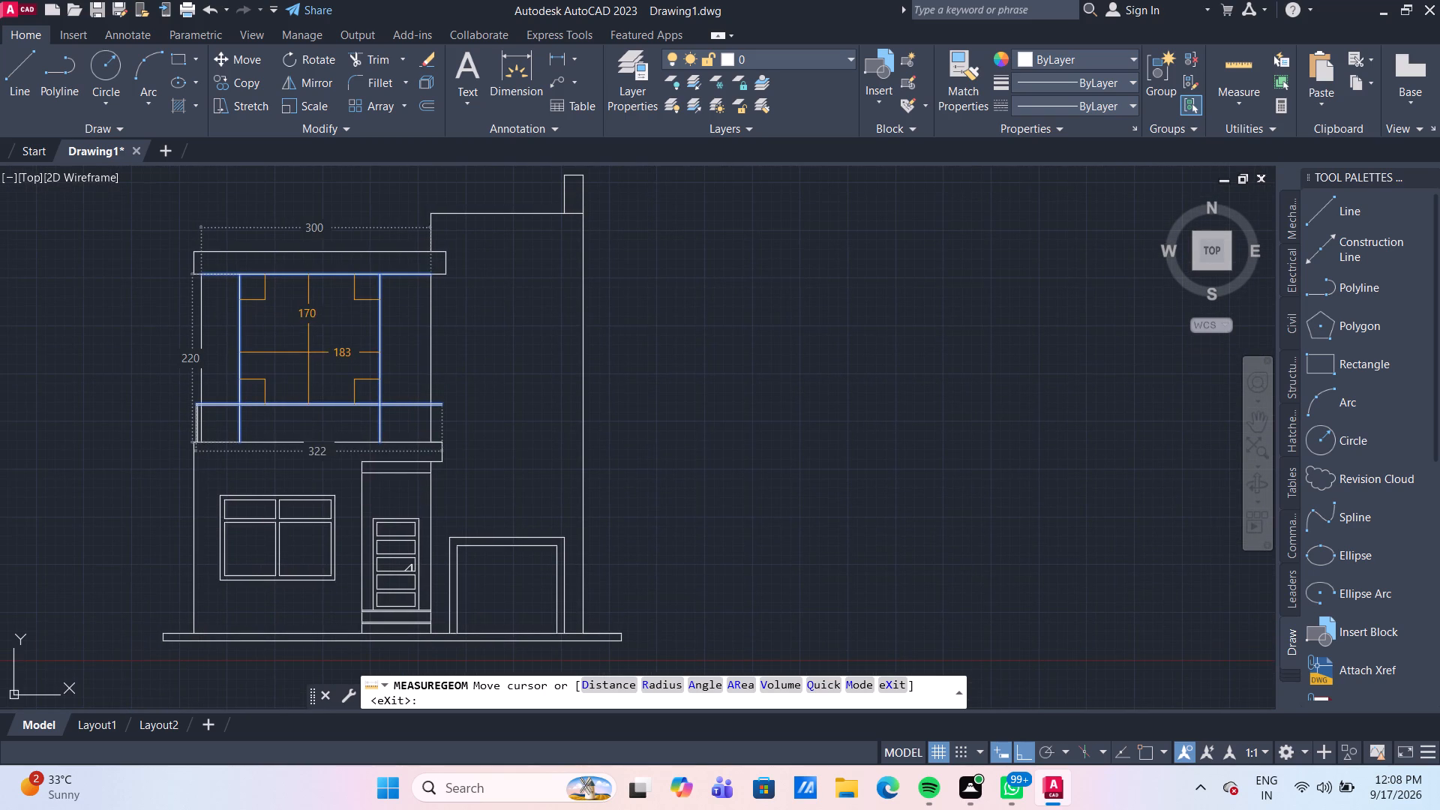
pyautogui.press('Escape')
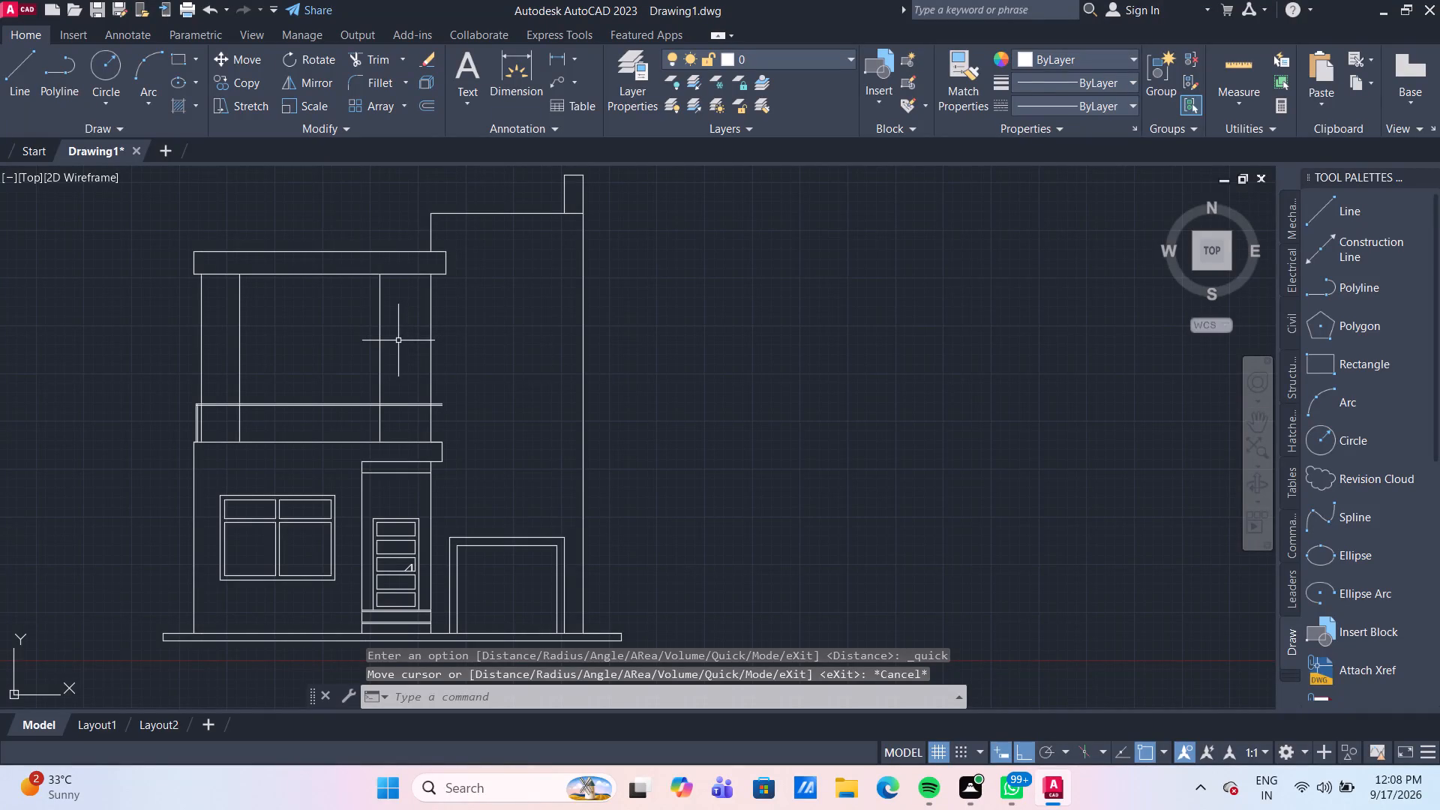
pyautogui.moveTo(397, 341); pyautogui.dragTo(343, 346)
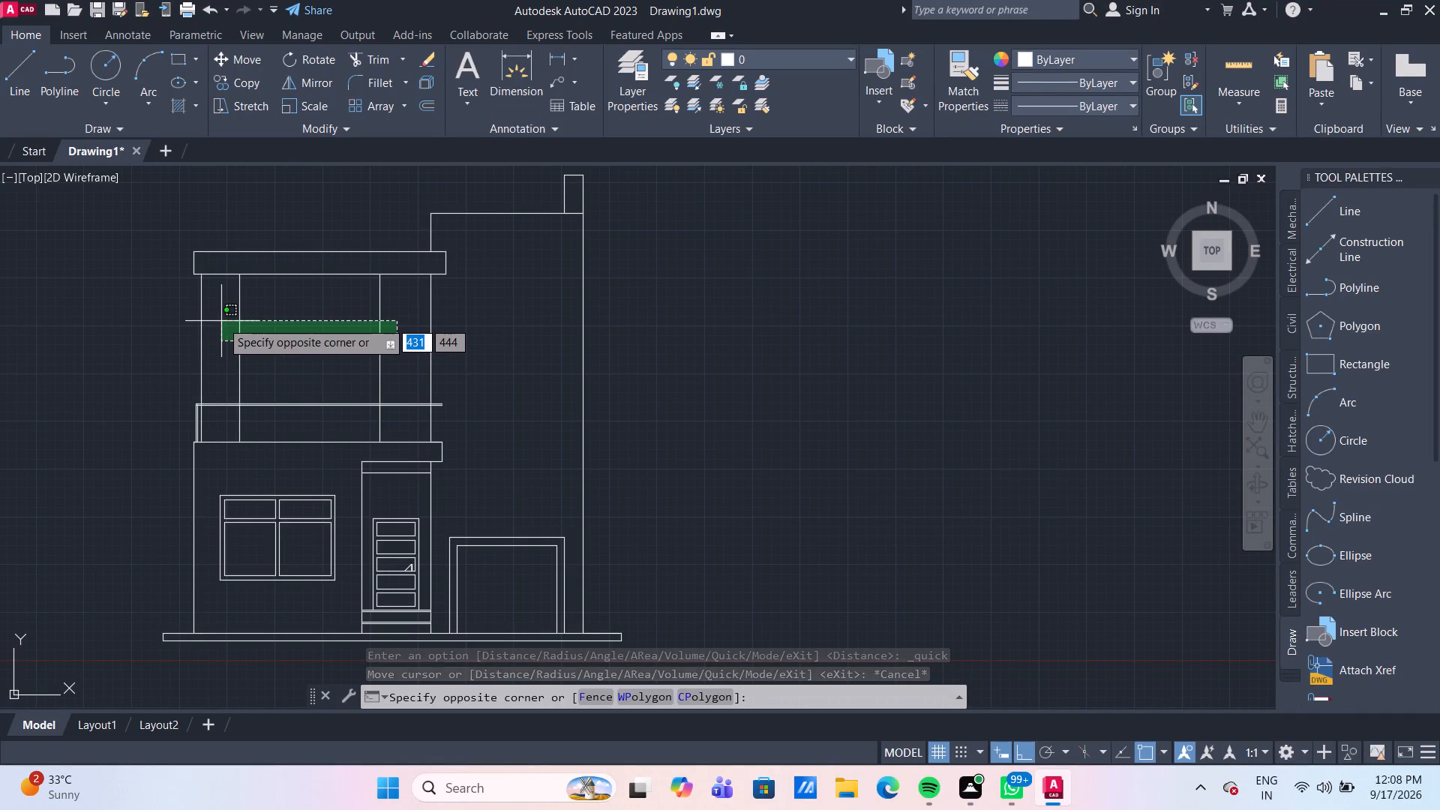
pyautogui.press('Escape')
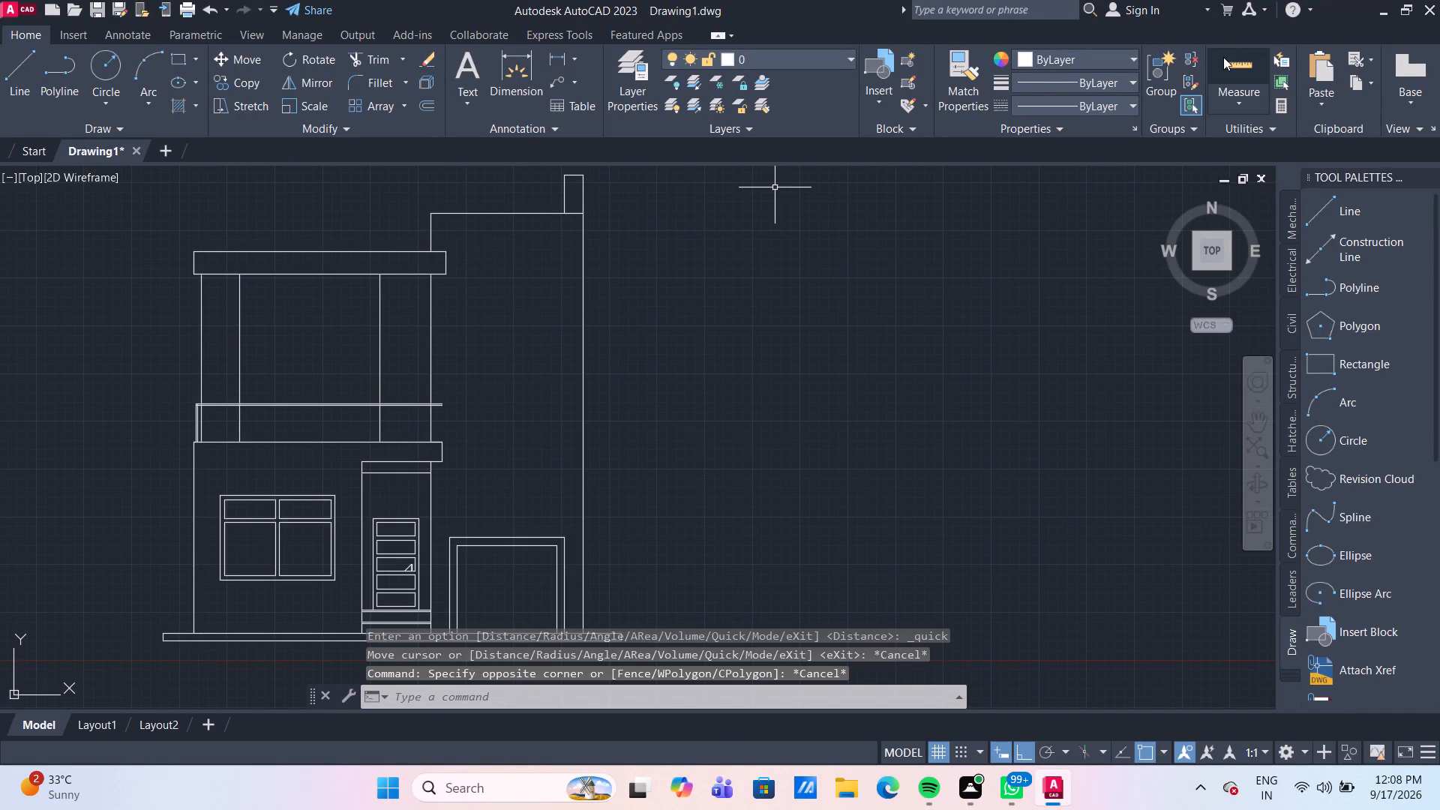
pyautogui.moveTo(1223, 57); pyautogui.dragTo(1212, 66)
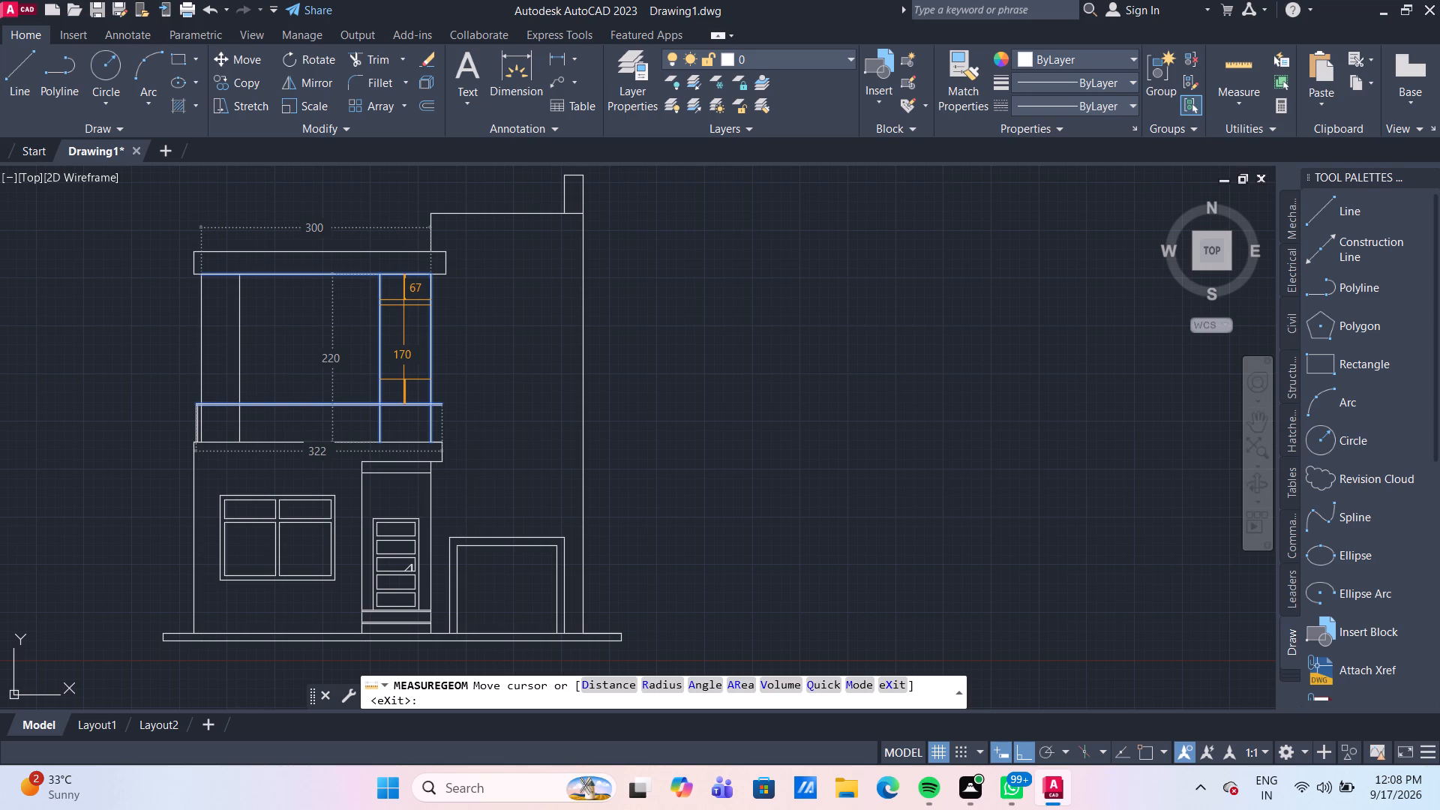
pyautogui.press('Escape')
# Erase the two inner vertical lines between the upper storey's walls.
pyautogui.click(394, 337)
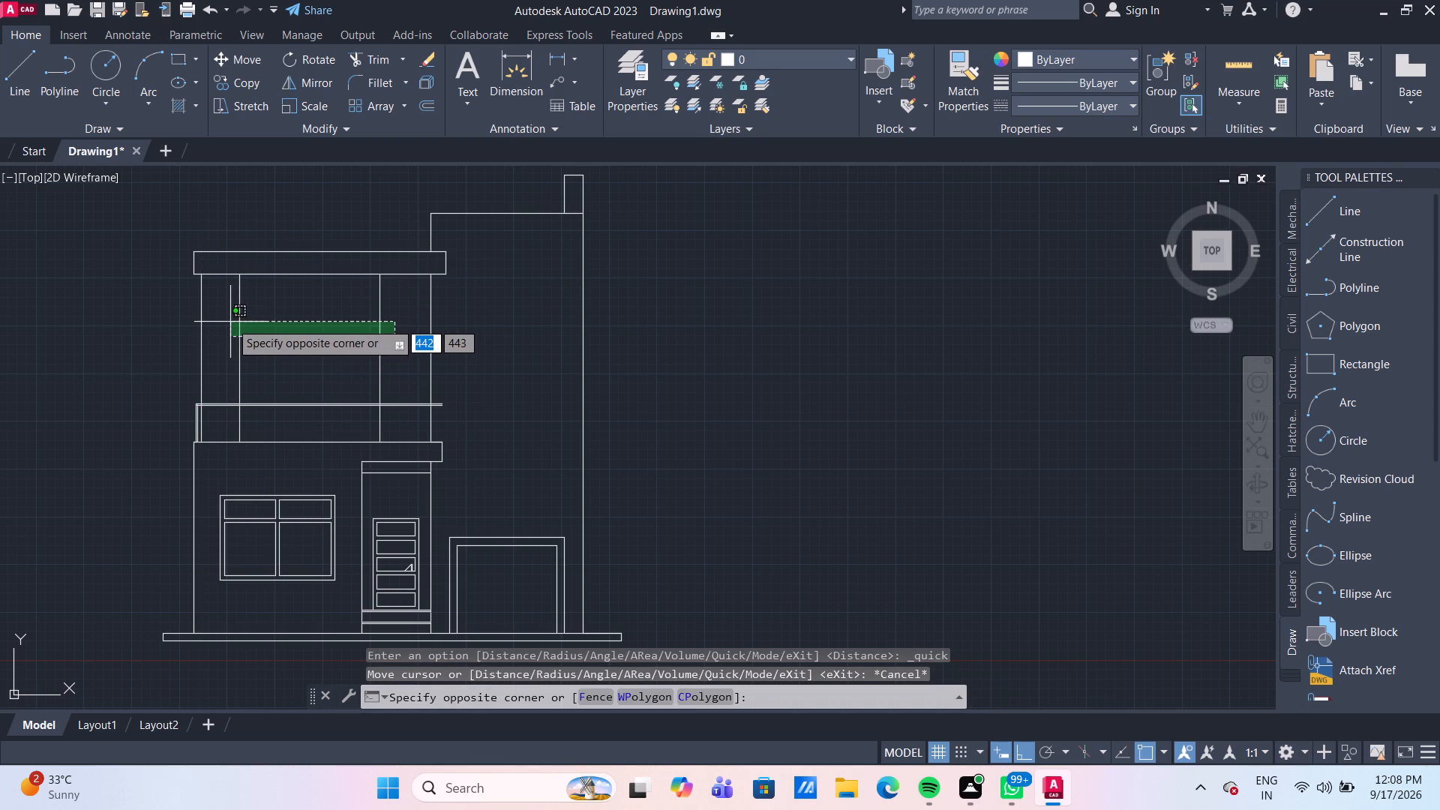
pyautogui.click(230, 322)
pyautogui.press('Delete')
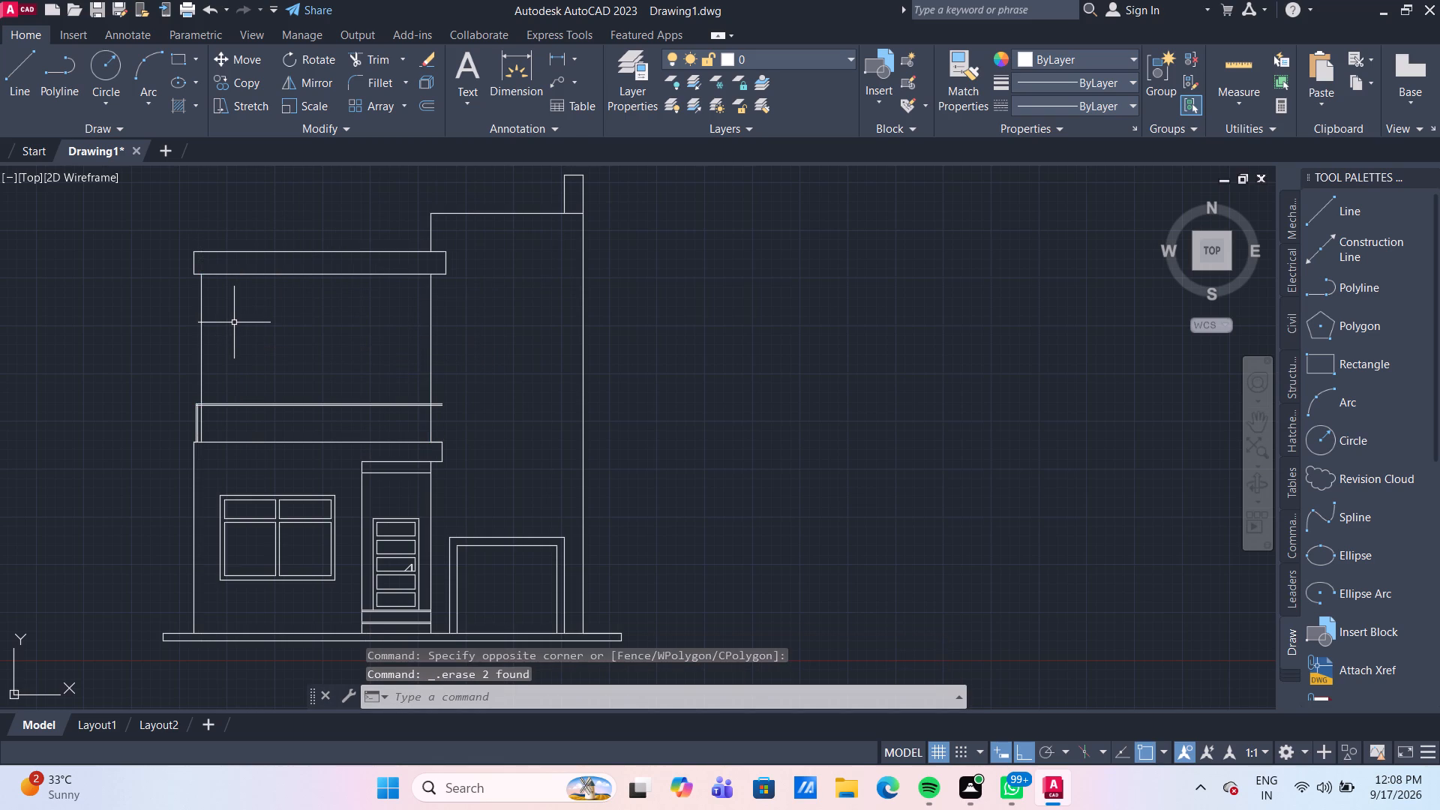
# Offset the upper storey's left wall line 45 mm inward.
pyautogui.press('o')
pyautogui.press('Return')
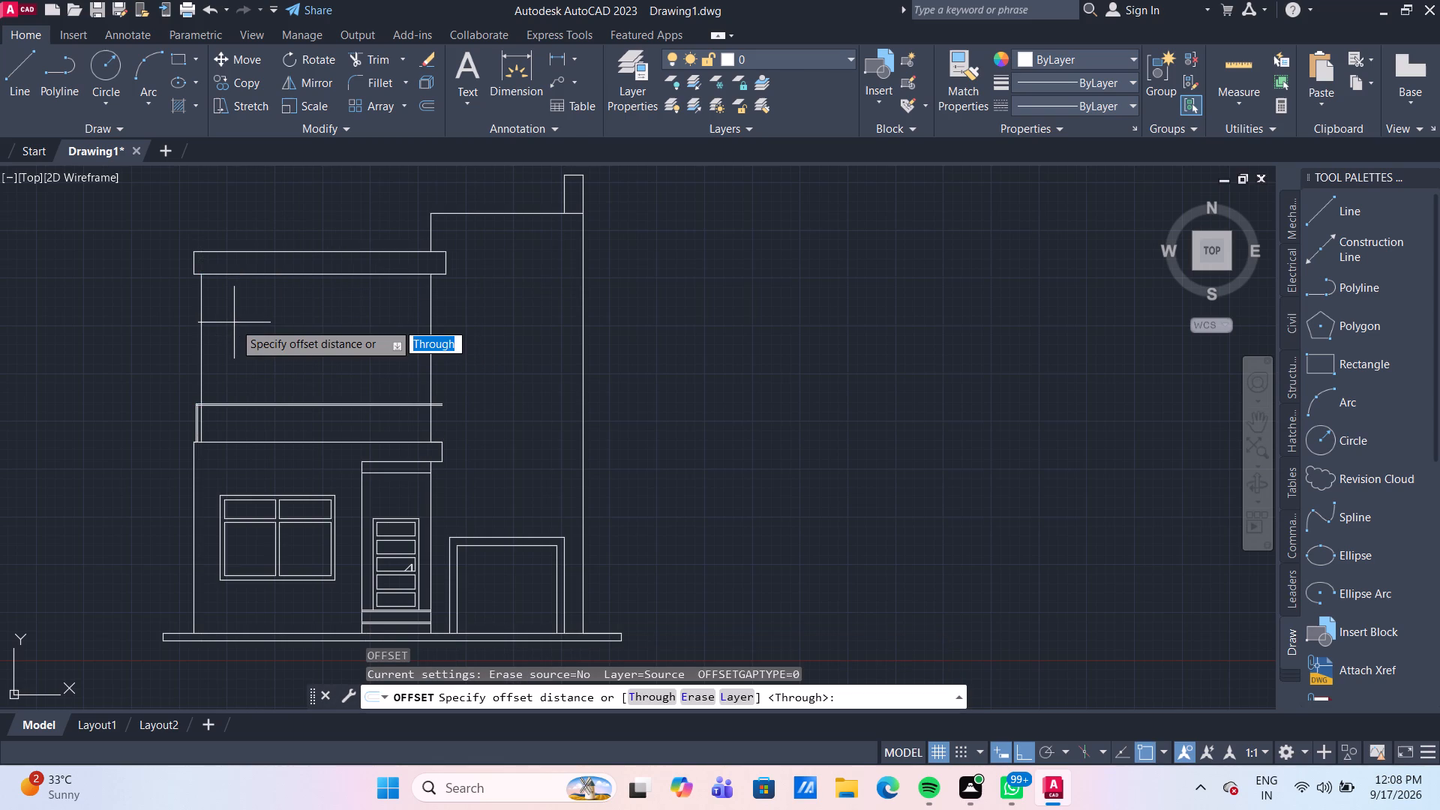
pyautogui.press('Return')
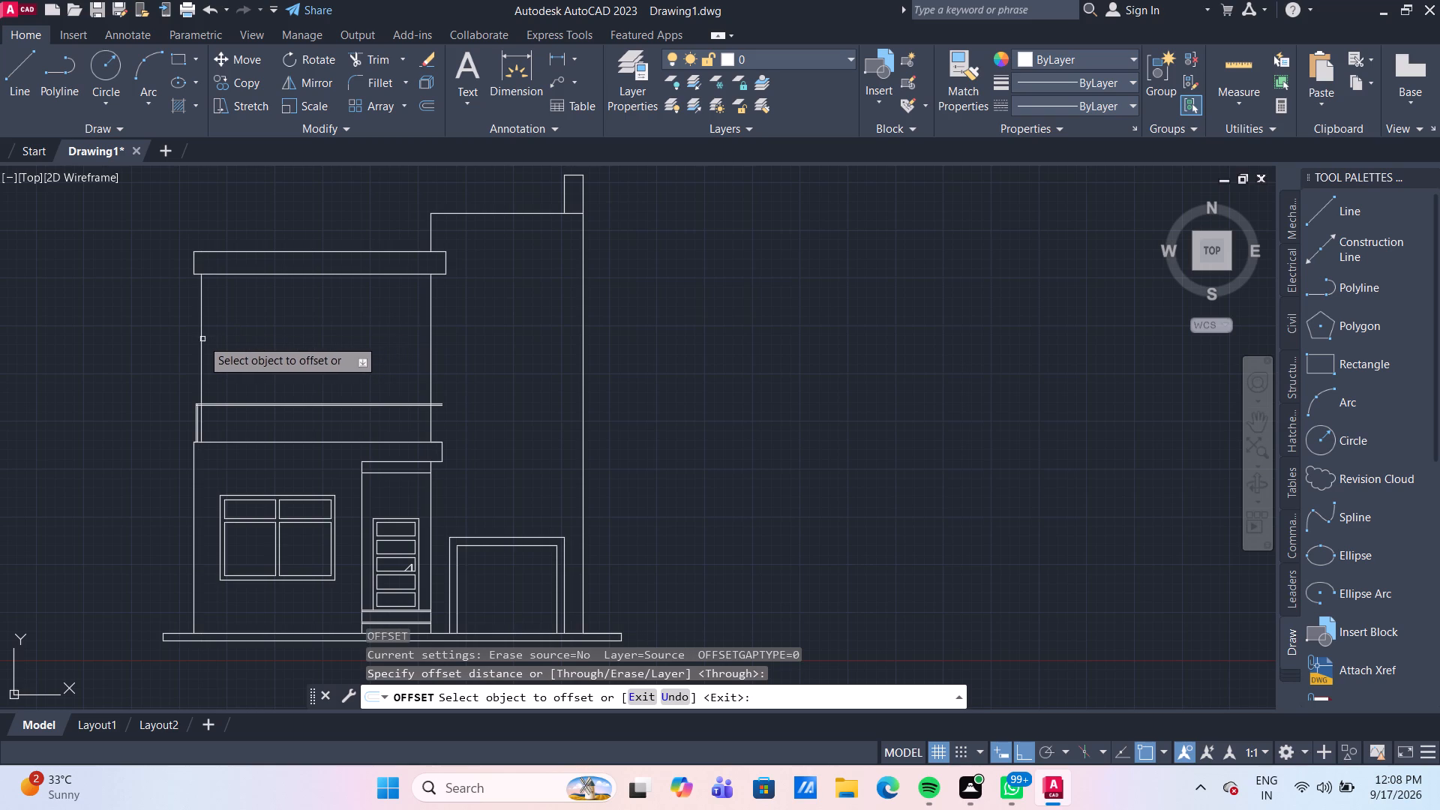
pyautogui.click(202, 340)
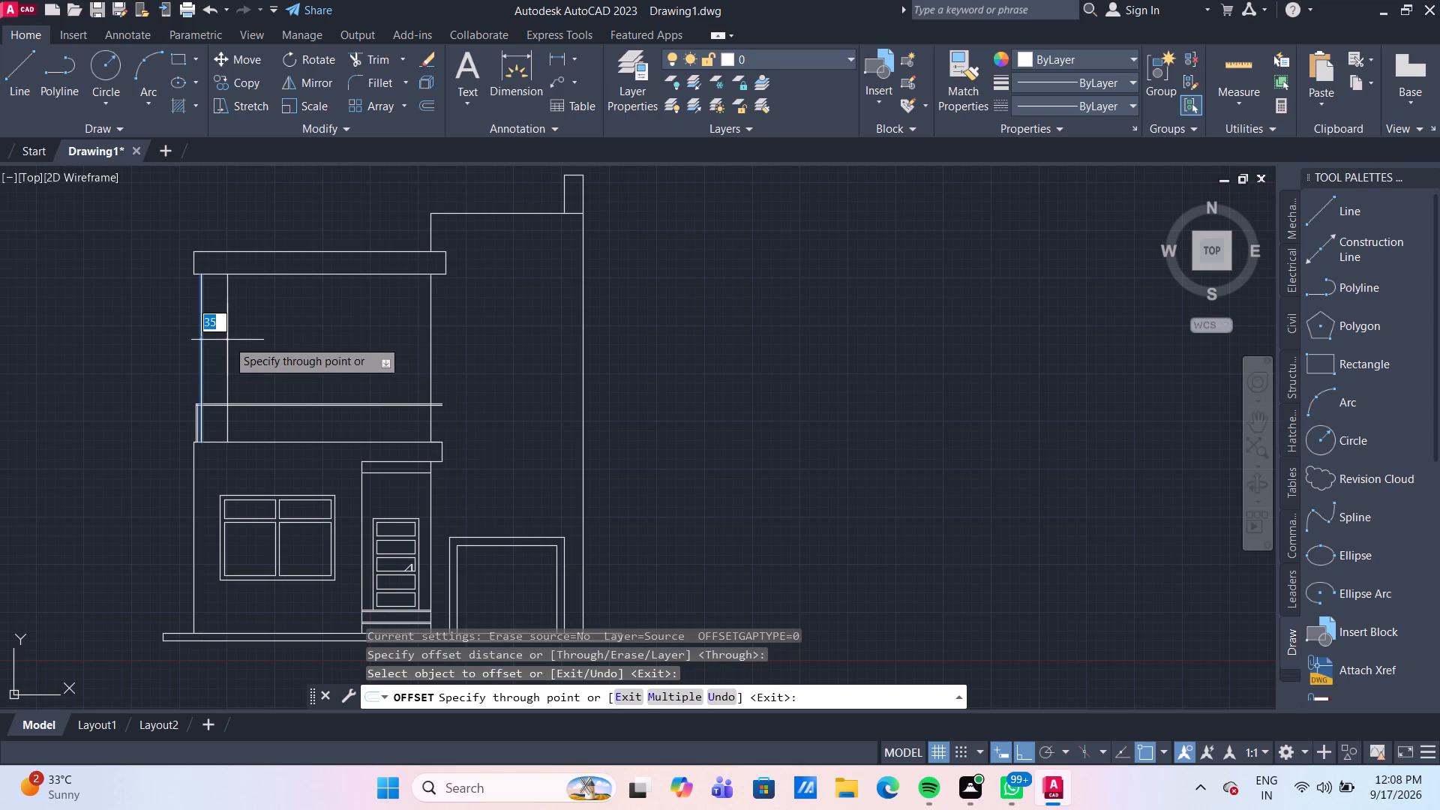
pyautogui.write('45')
pyautogui.press('Return')
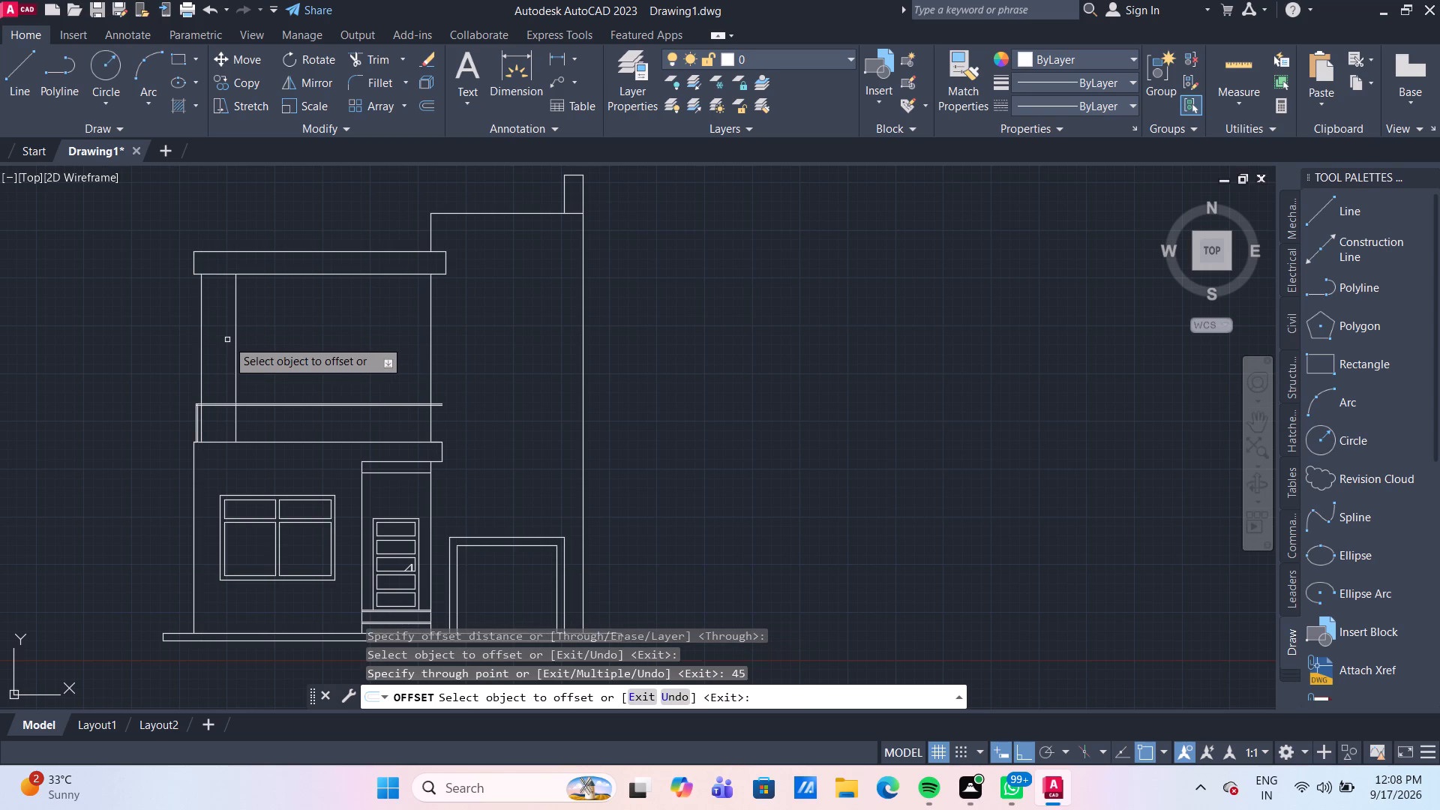
# Offset the upper storey's right wall line 65 mm inward.
pyautogui.click(432, 340)
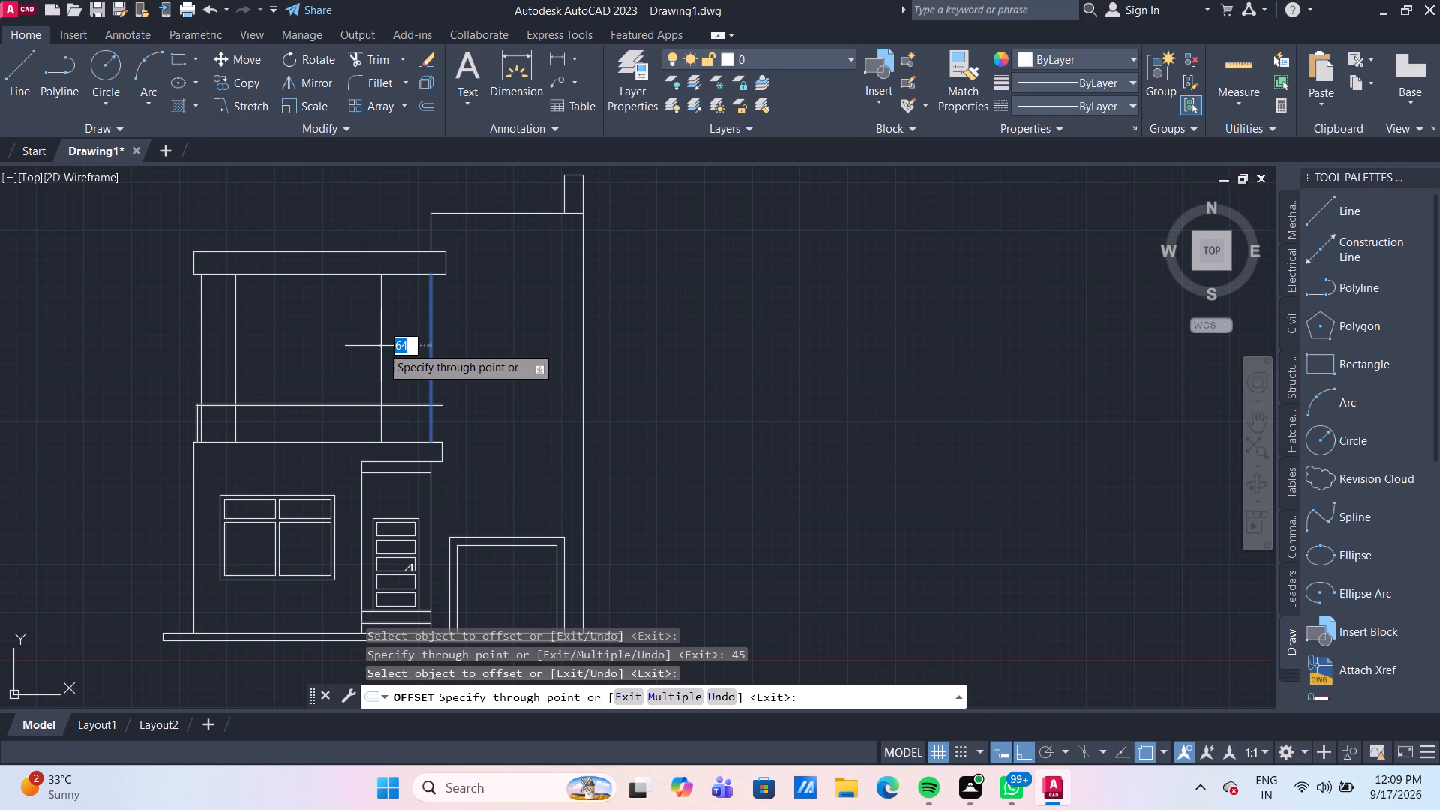
pyautogui.write('65')
pyautogui.press('Return')
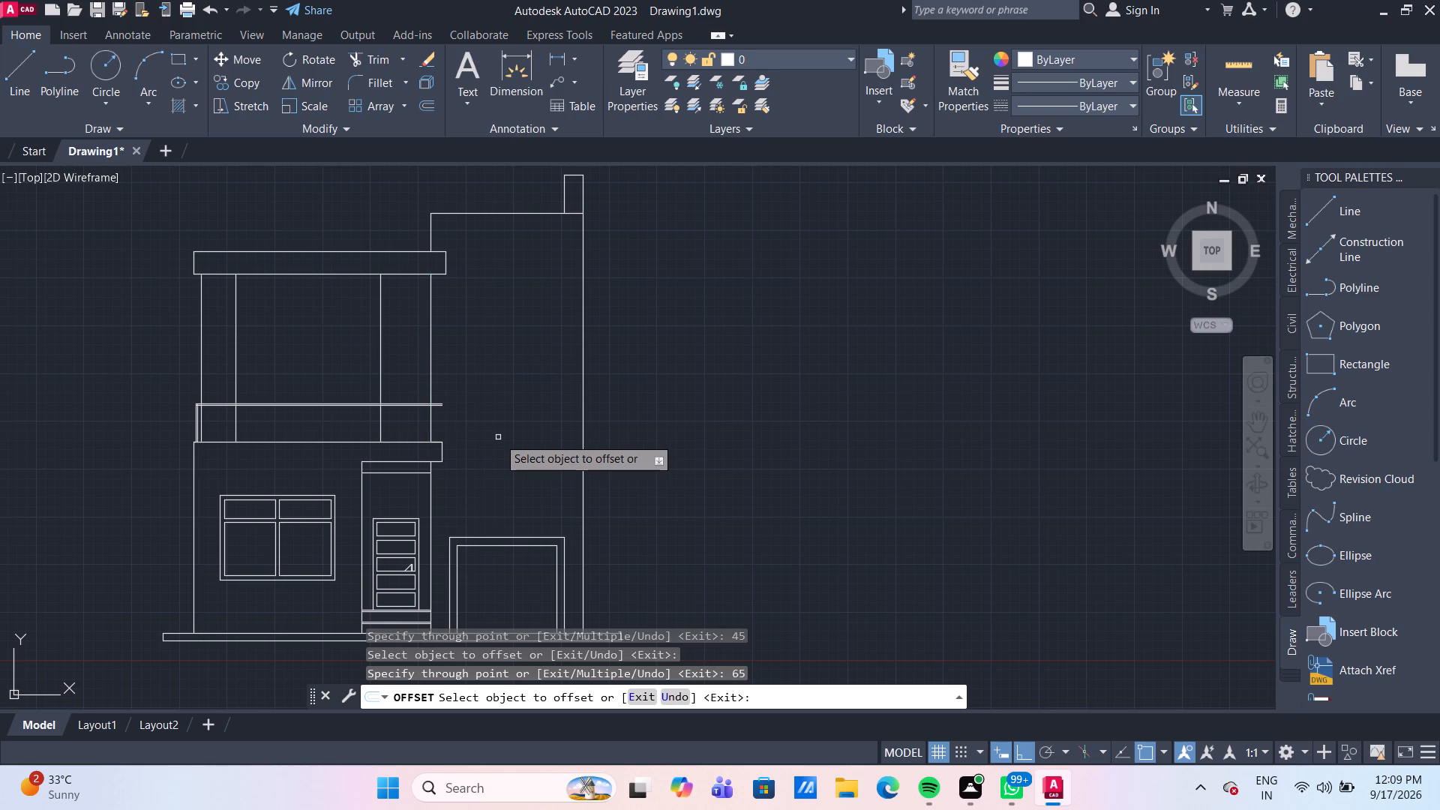
# Offset the inner line near the right wall 5 mm further inward and erase the line it was offset from.
pyautogui.click(382, 368)
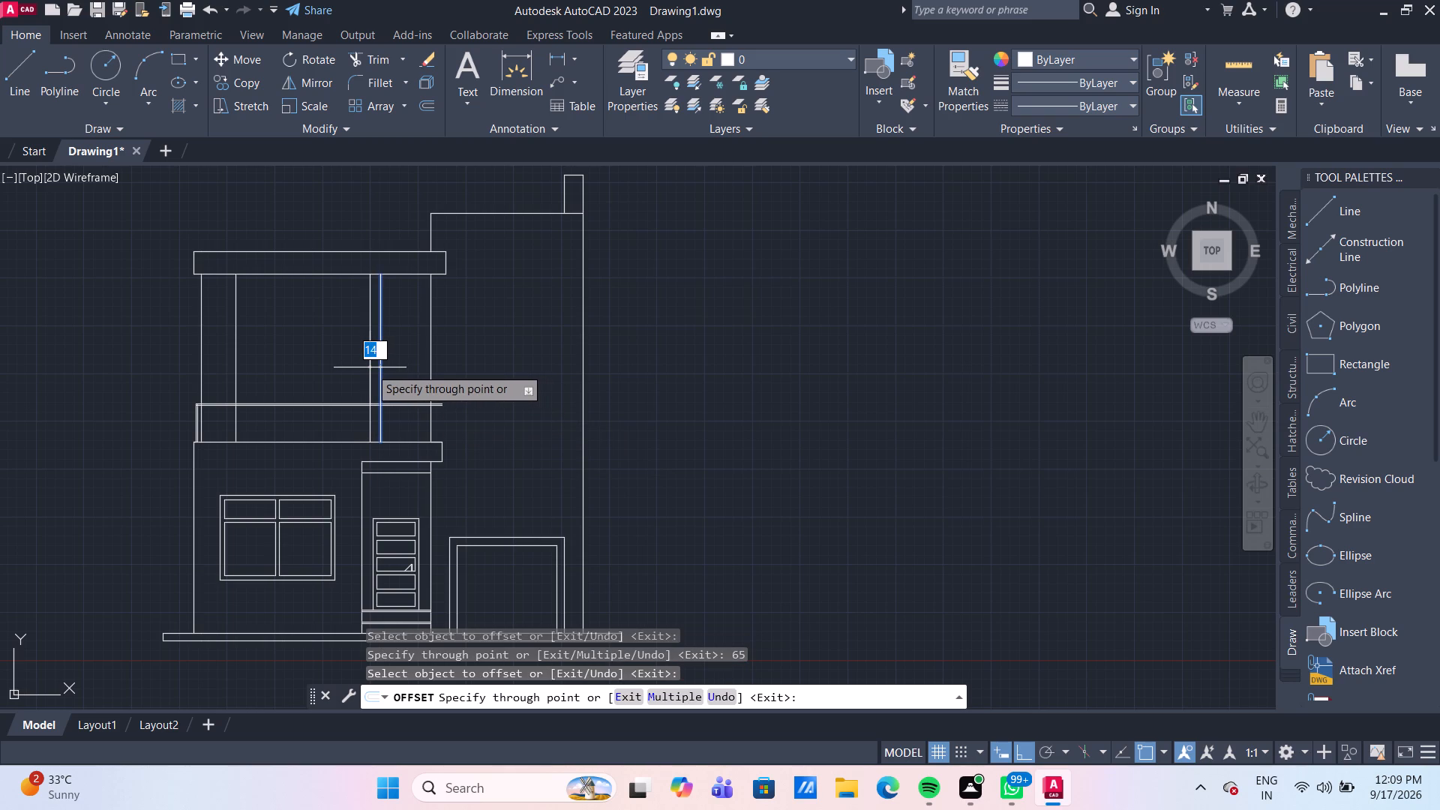
pyautogui.press('5')
pyautogui.press('Return')
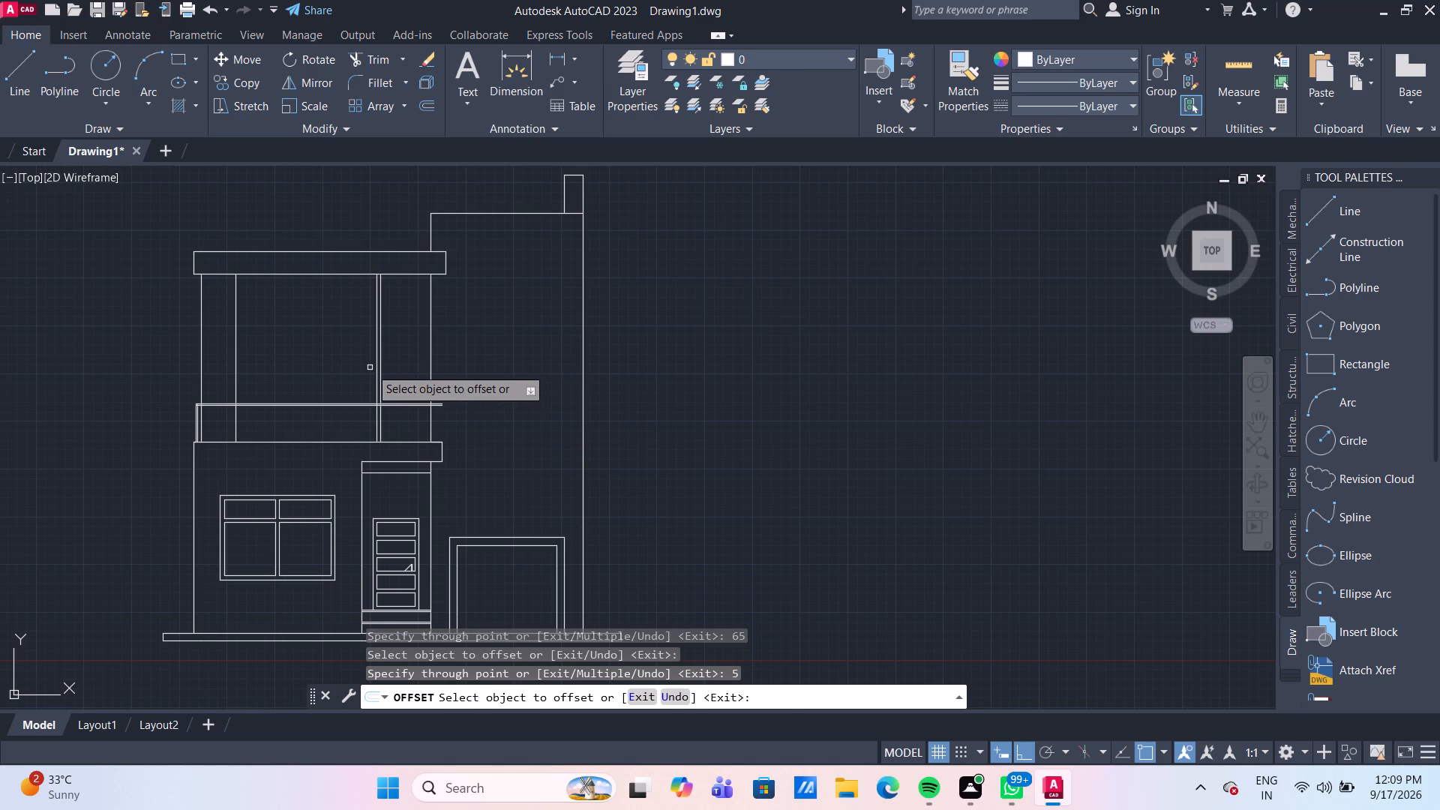
pyautogui.press('Escape')
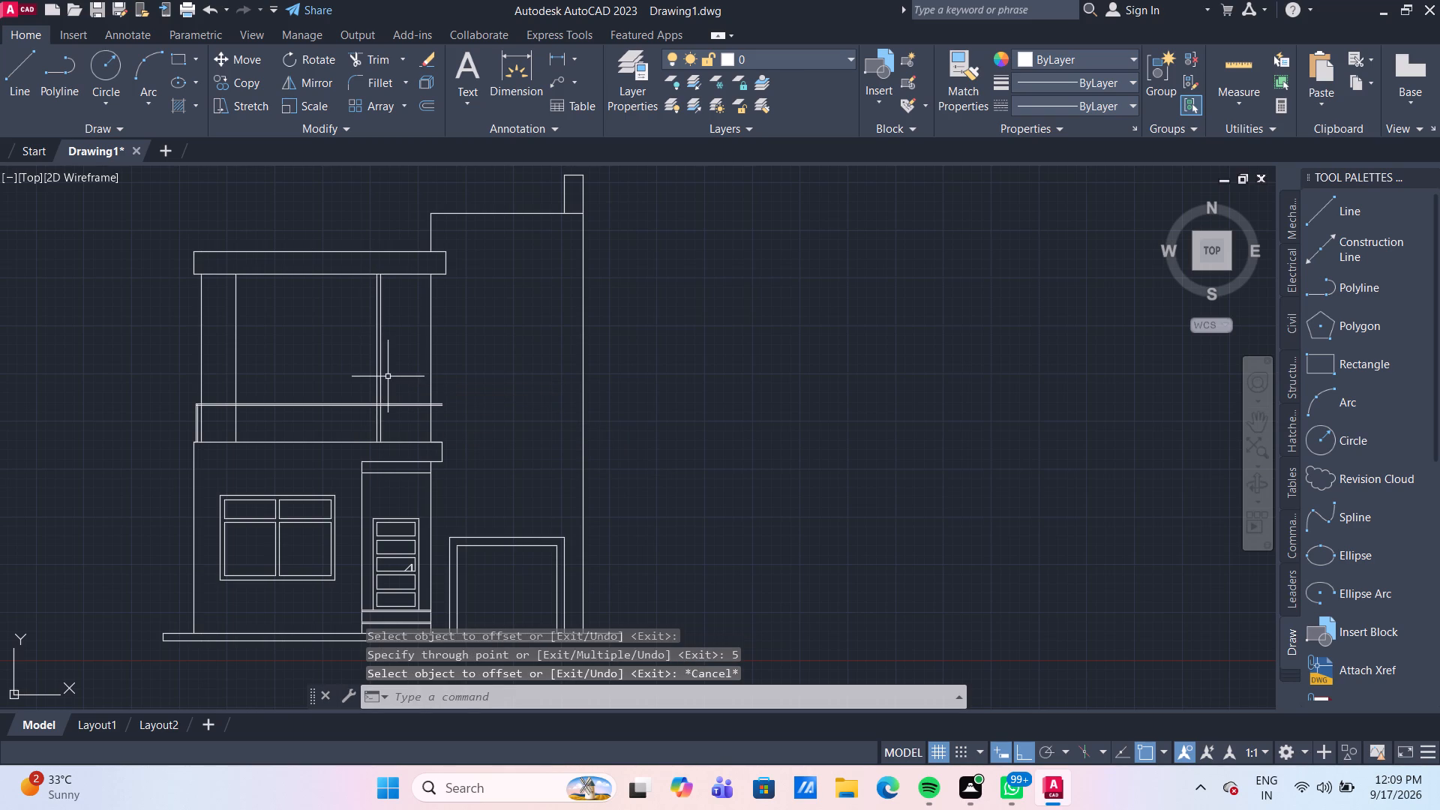
pyautogui.click(380, 371)
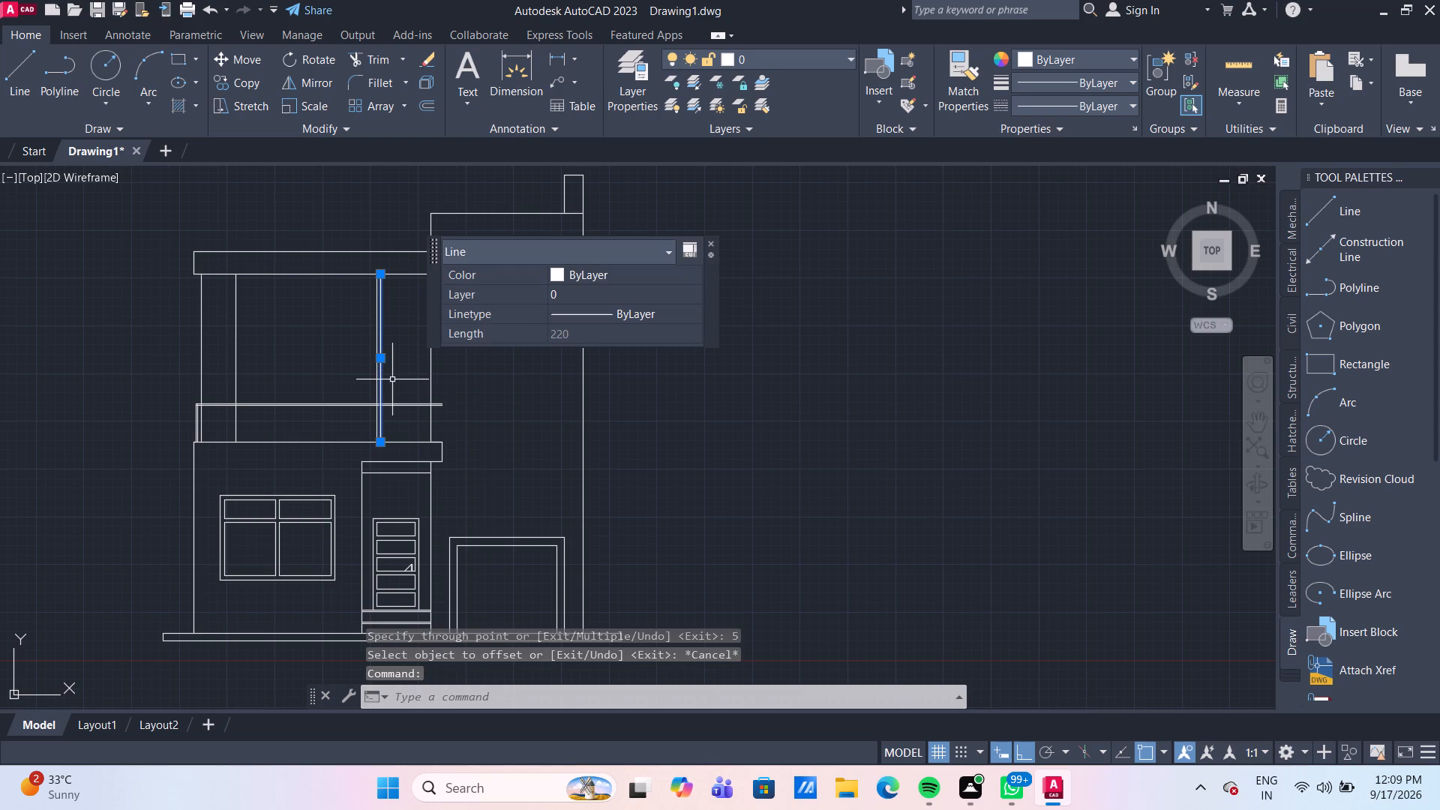
pyautogui.press('Delete')
# Offset the inner vertical line near the upper storey's right wall 15 mm toward that wall.
pyautogui.scroll(1, 276, 406)
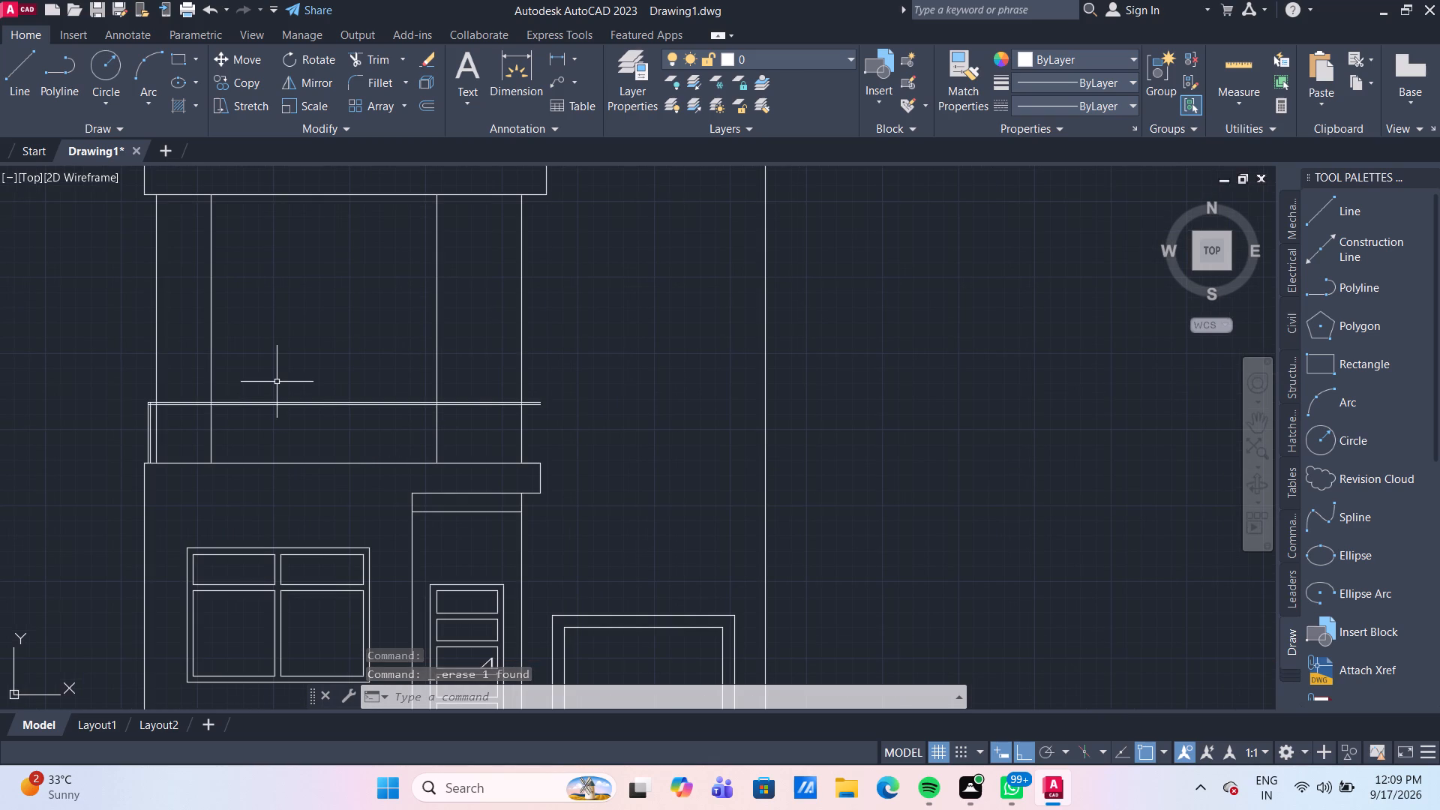
pyautogui.moveTo(471, 424); pyautogui.dragTo(433, 390, button='middle')
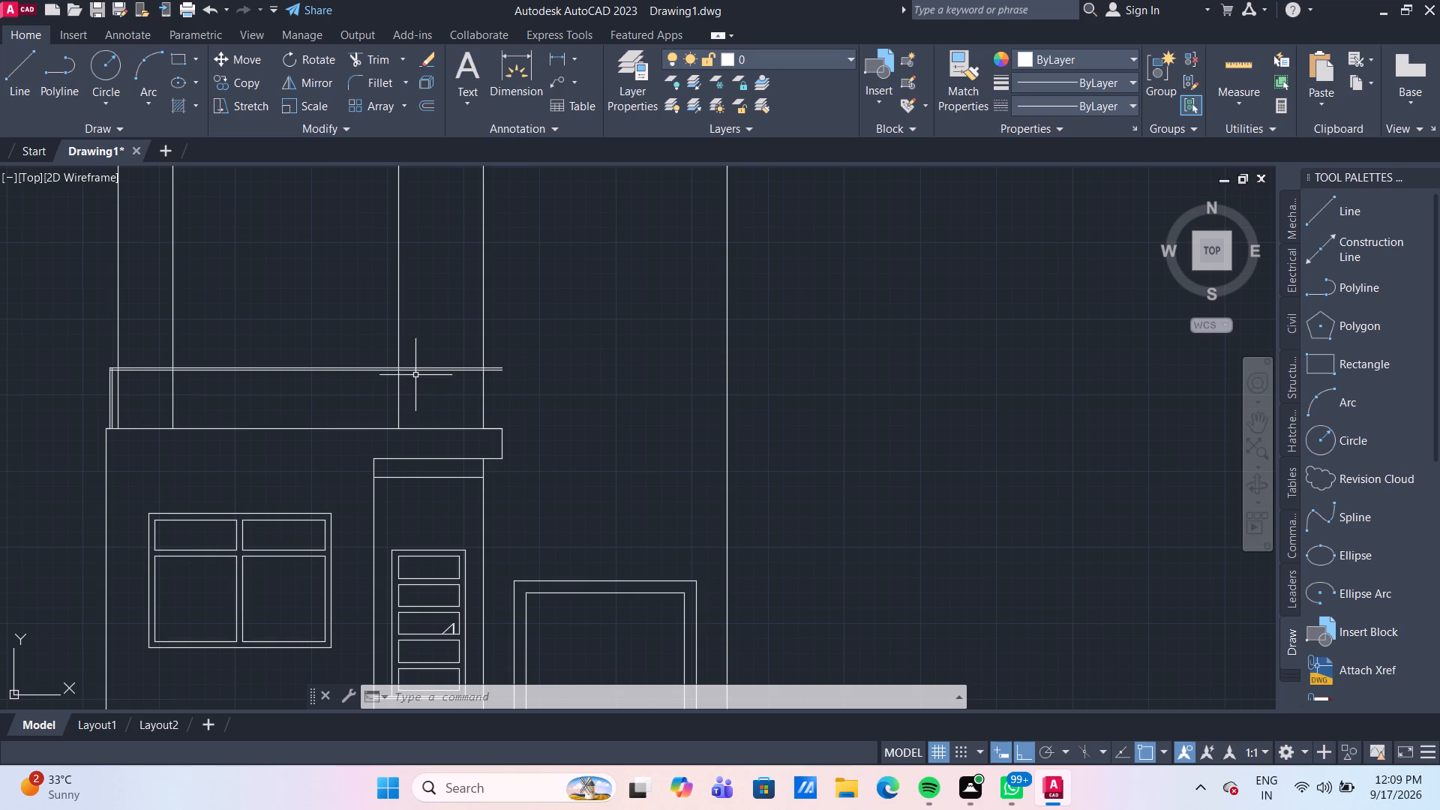
pyautogui.scroll(3, 411, 373)
pyautogui.scroll(-2, 411, 373)
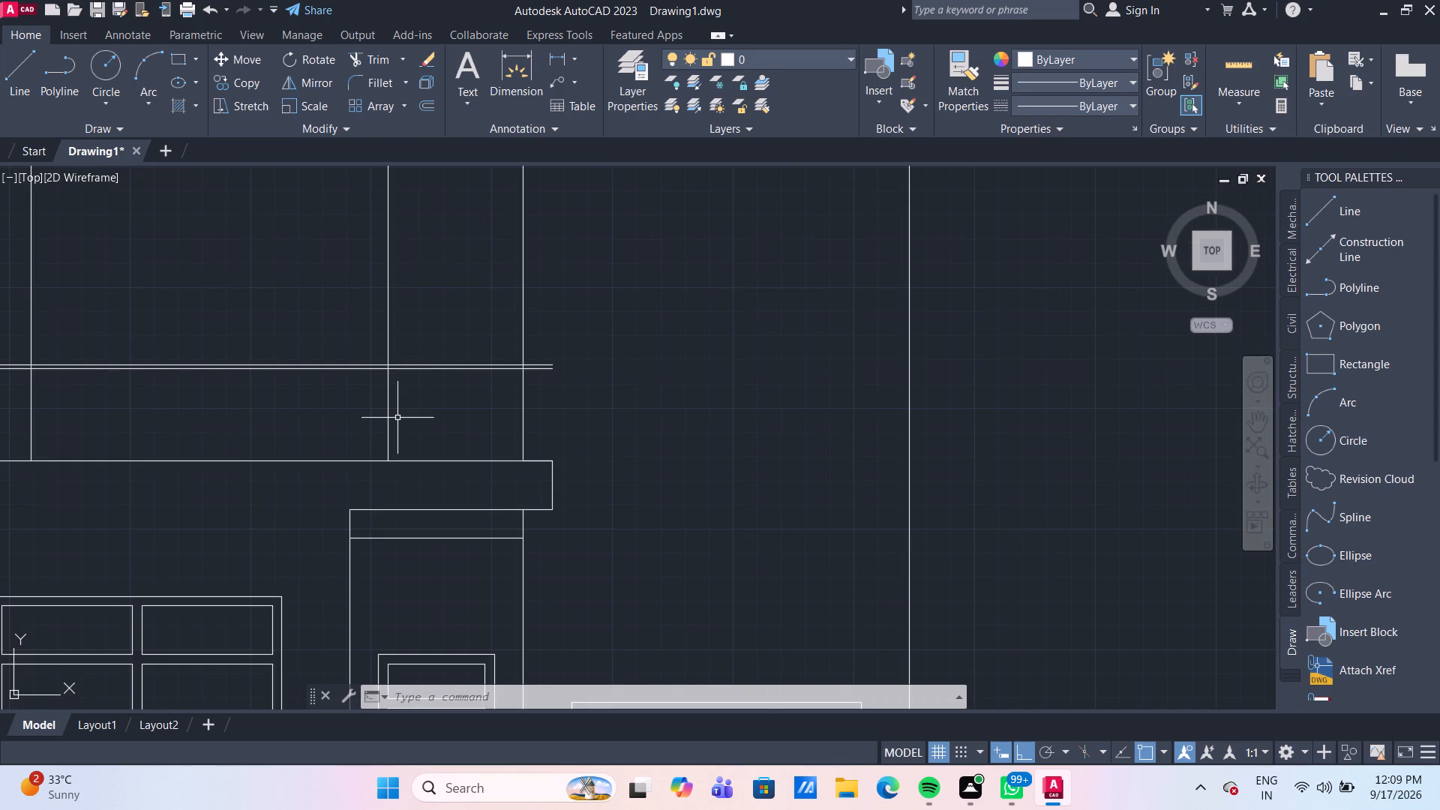
pyautogui.scroll(1, 396, 421)
pyautogui.middleClick(415, 413)
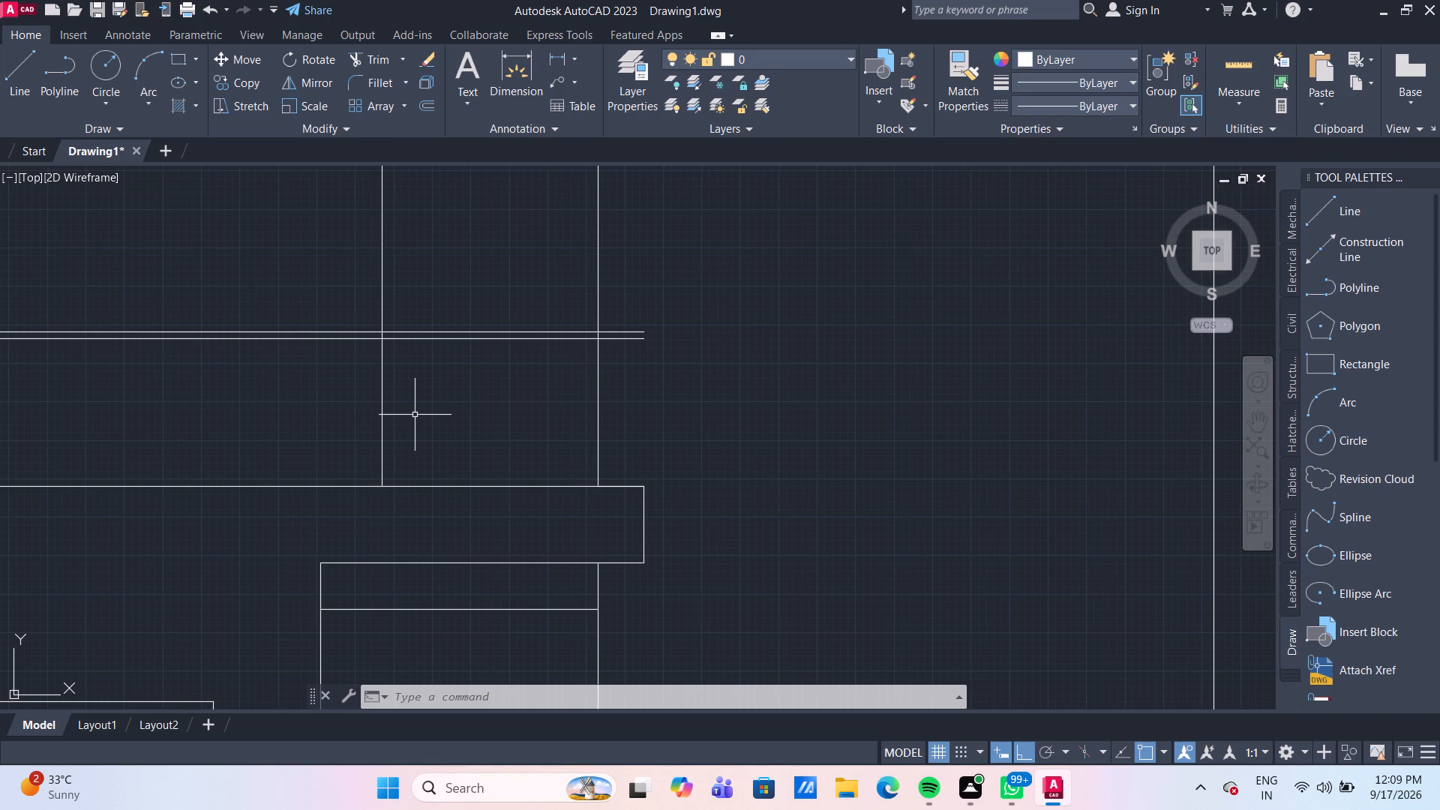
pyautogui.press('o')
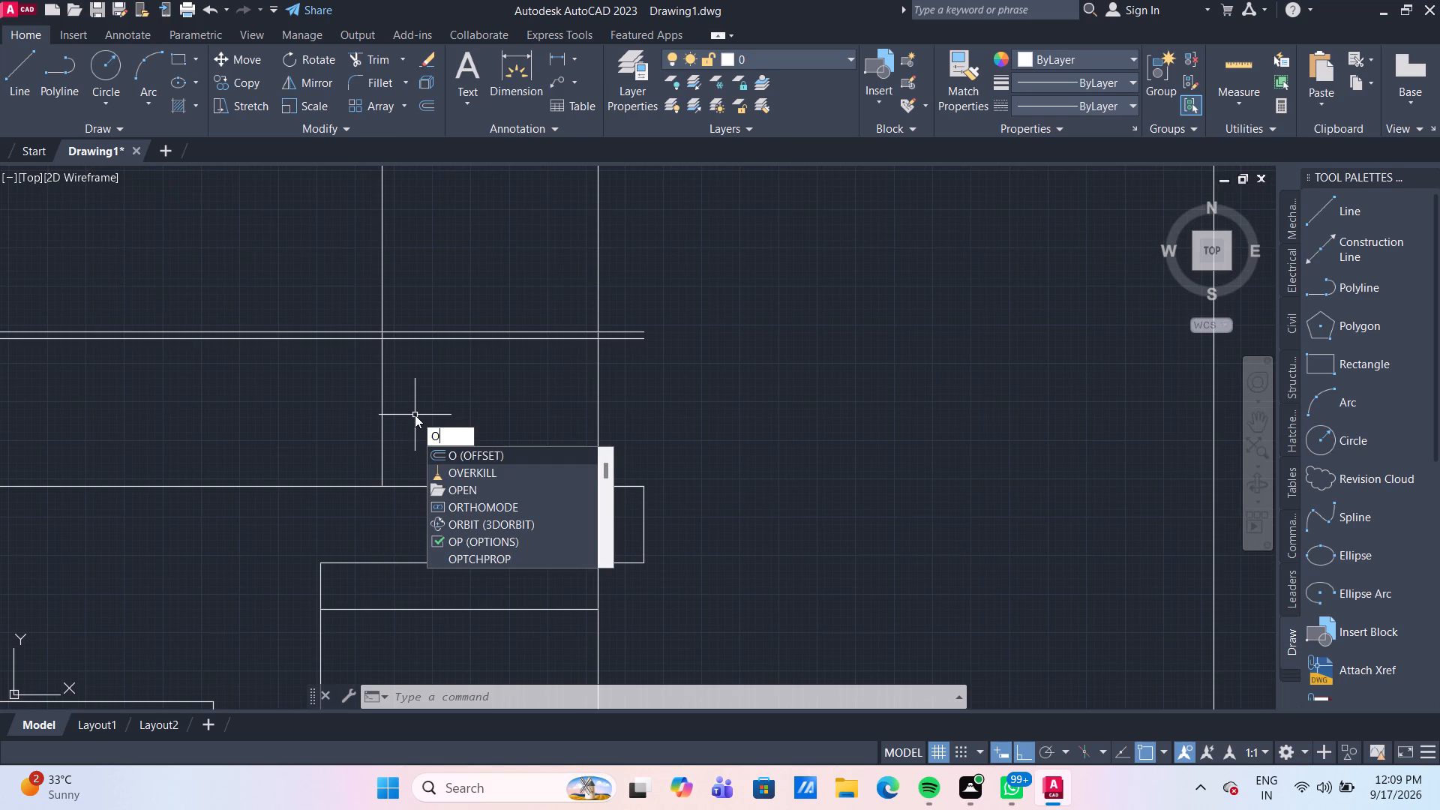
pyautogui.press('Return')
pyautogui.press('Return')
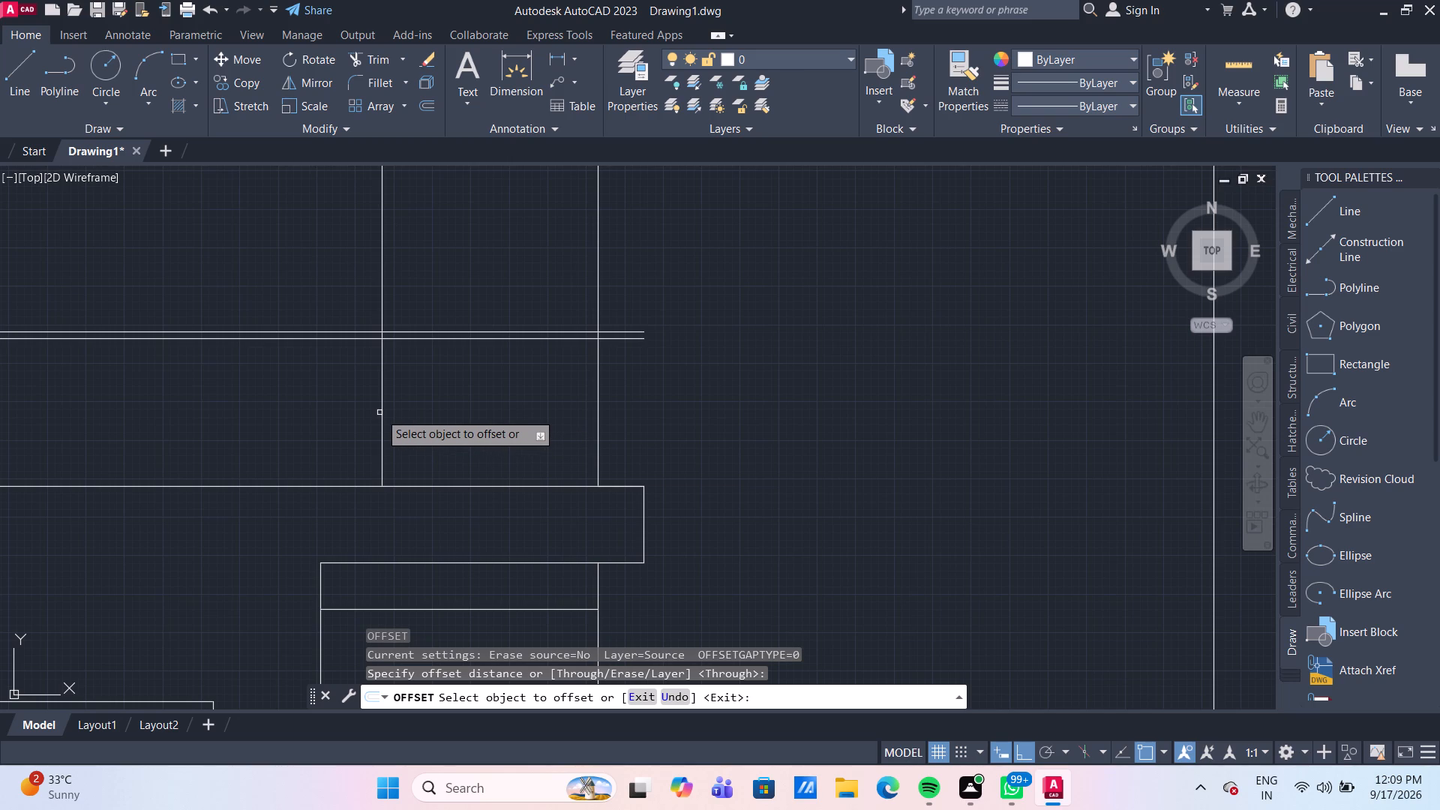
pyautogui.click(382, 414)
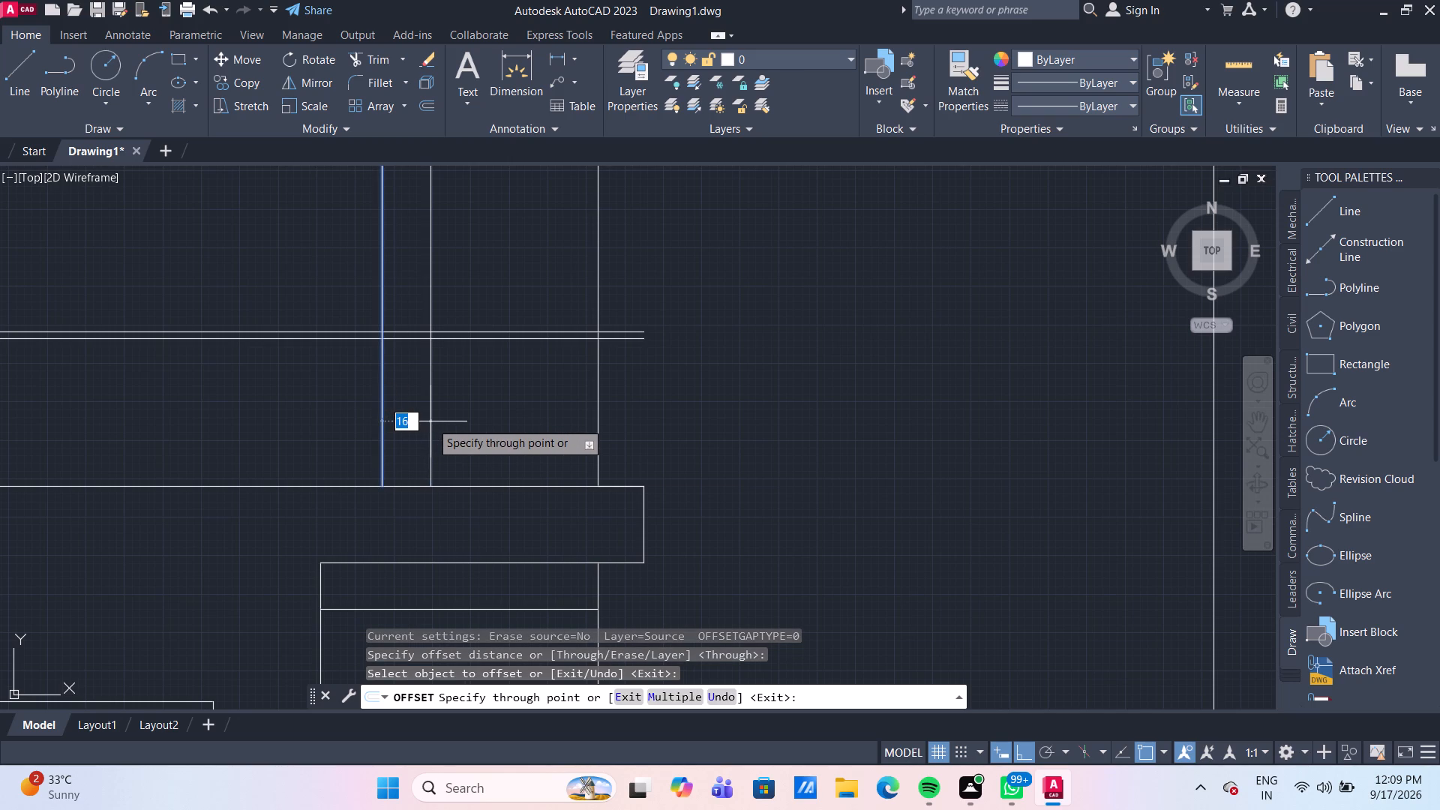
pyautogui.write('15')
pyautogui.press('Return')
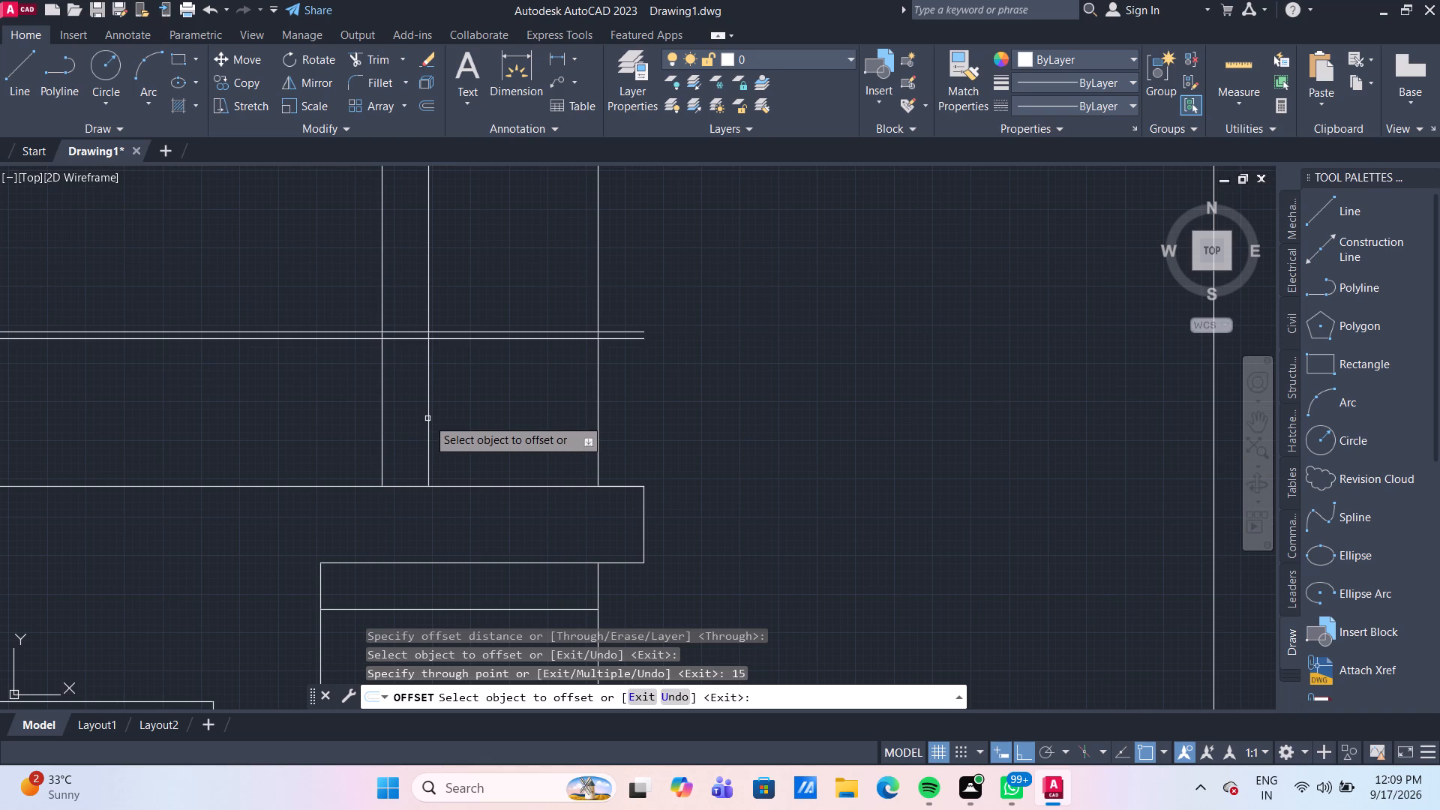
# Offset the newly placed vertical line near the upper storey's right wall 2 mm toward that wall.
pyautogui.click(427, 418)
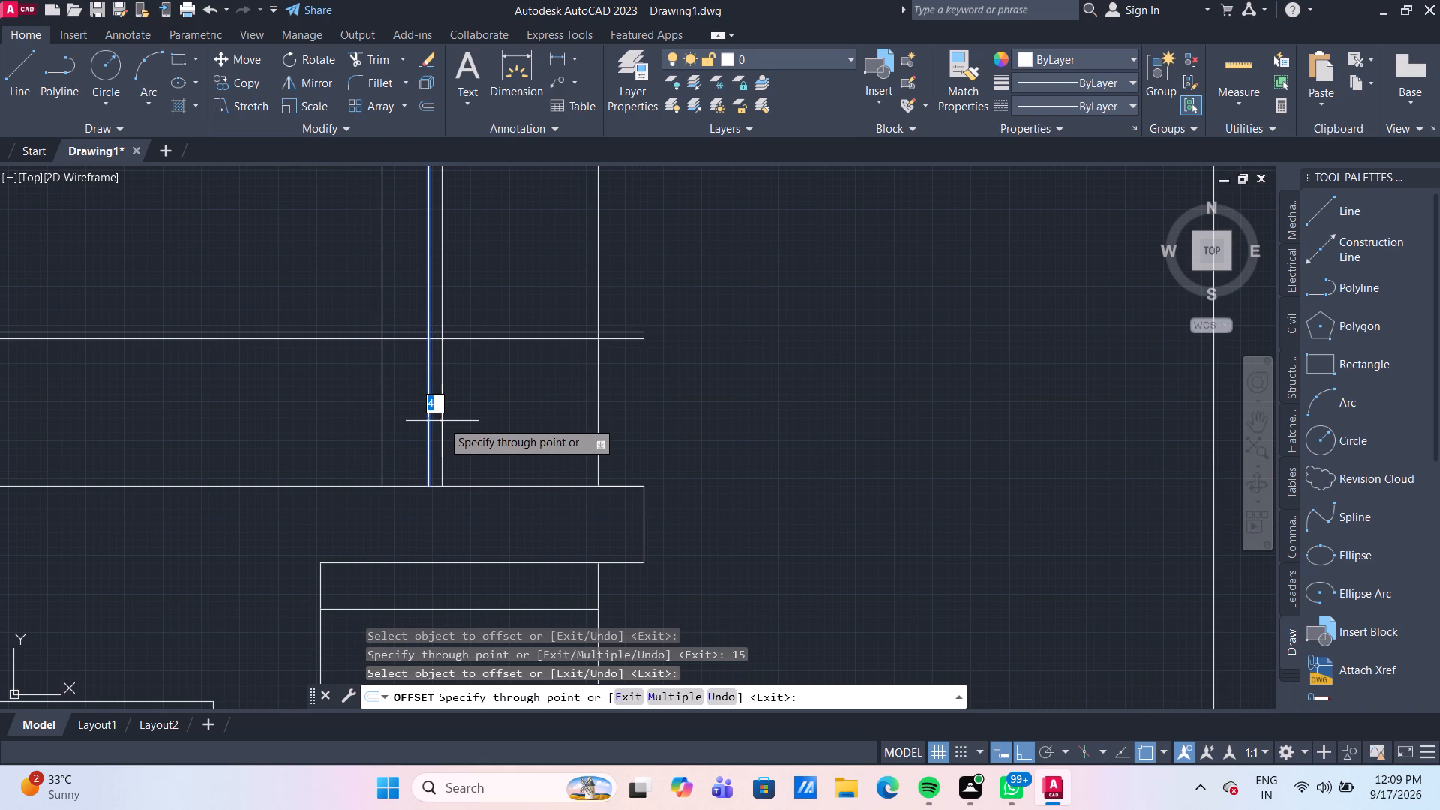
pyautogui.press('2')
pyautogui.press('Return')
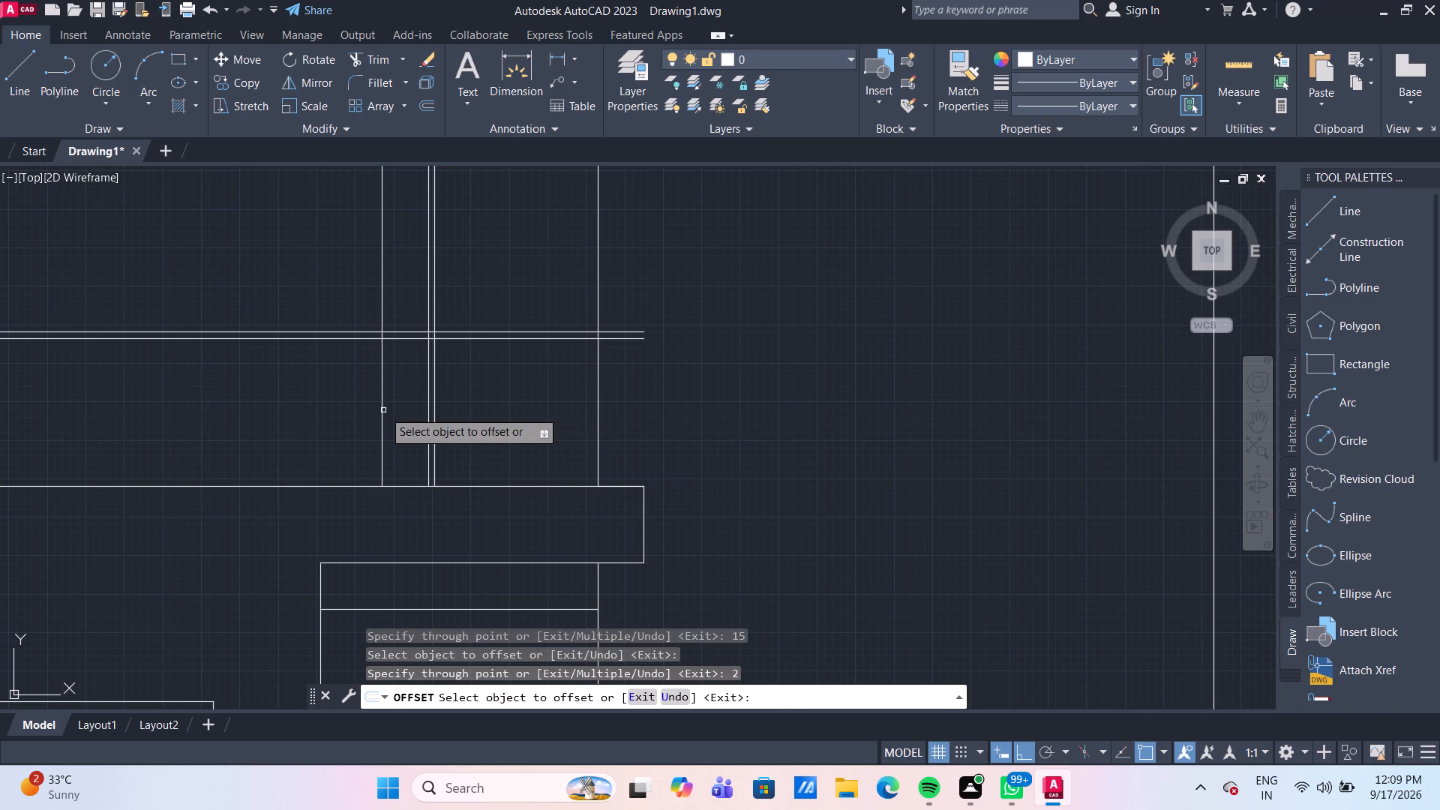
pyautogui.scroll(-2, 383, 410)
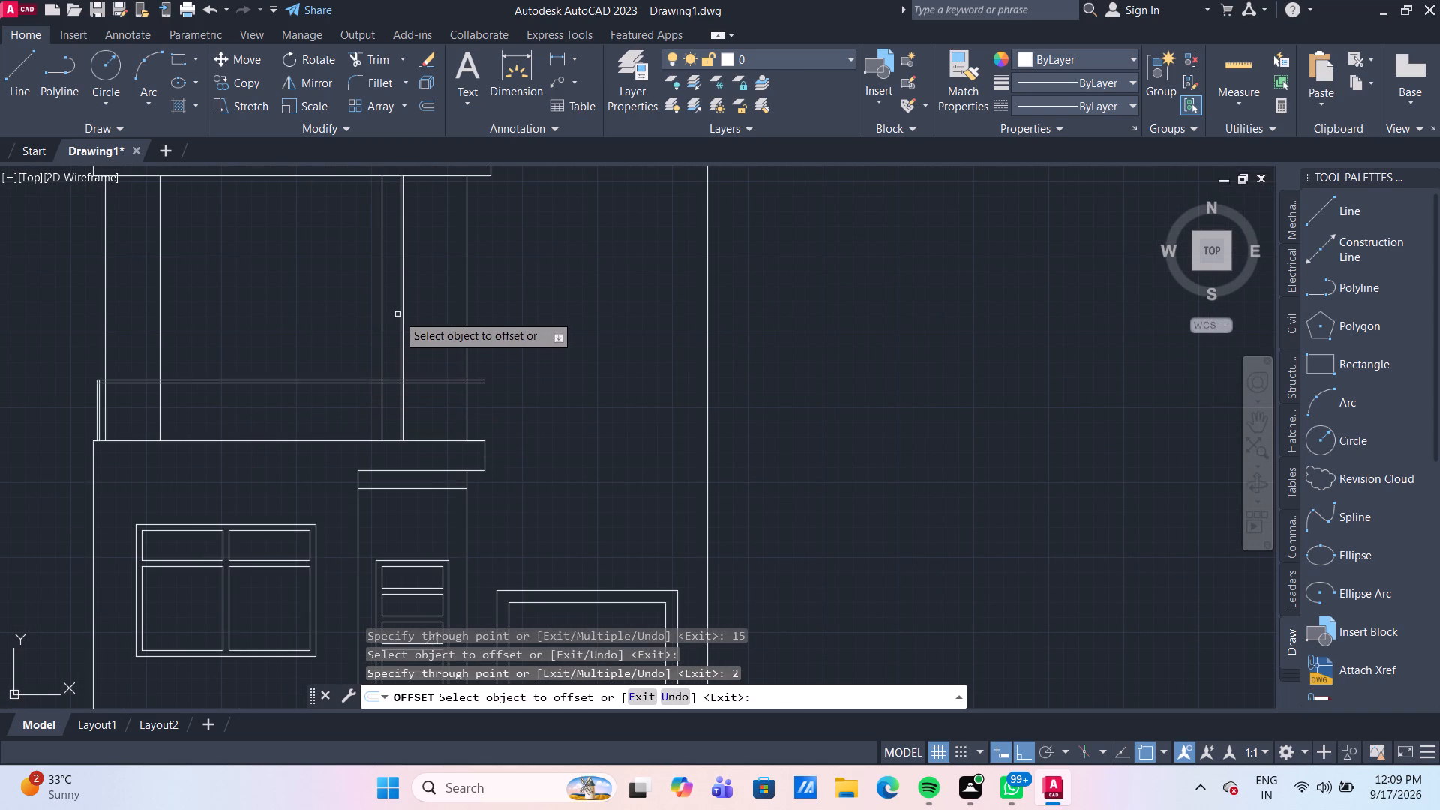
pyautogui.moveTo(415, 324); pyautogui.dragTo(418, 359, button='middle')
pyautogui.press('Escape')
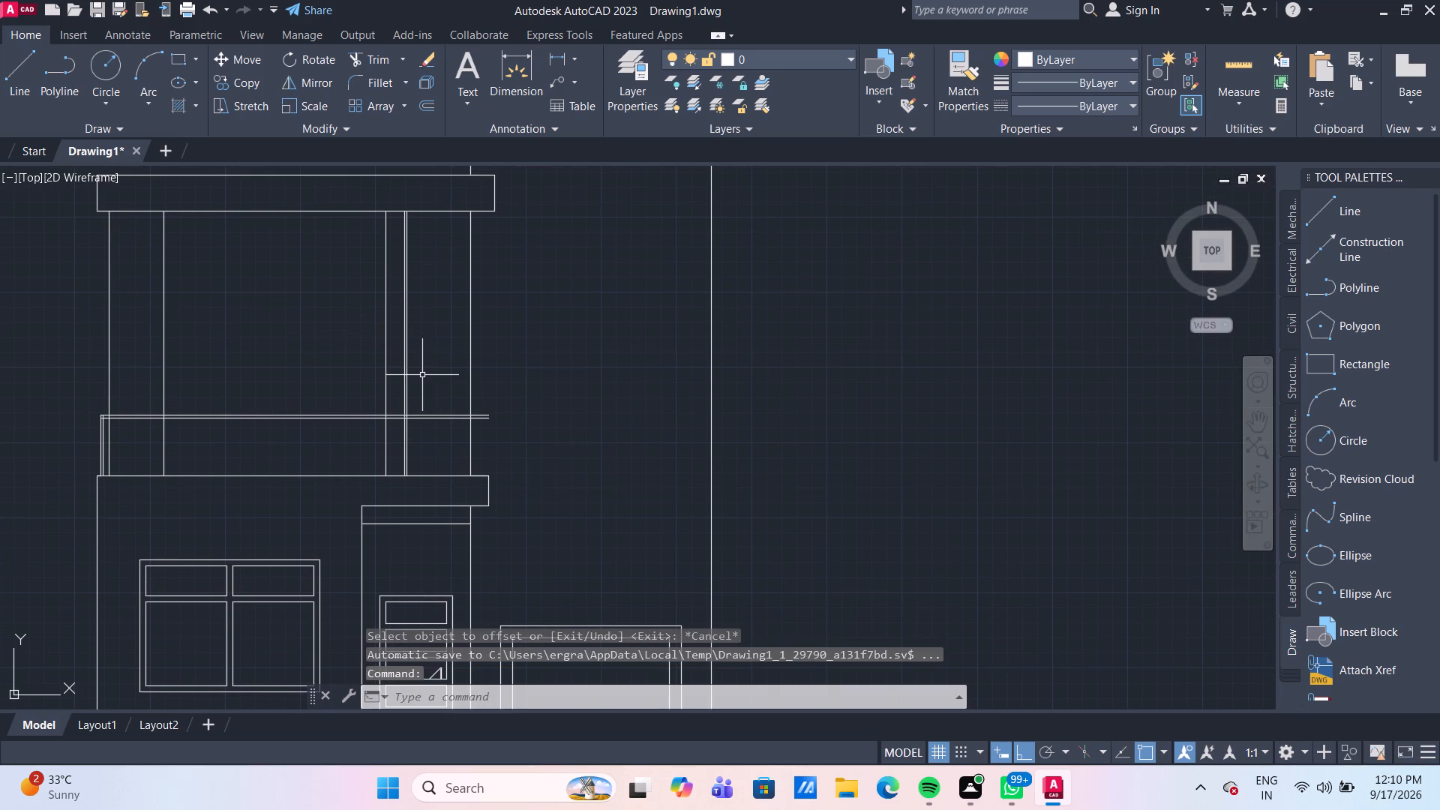
# Trim the closely spaced pair of vertical lines above the railing, keeping only their part below it as a post.
pyautogui.write('TR')
pyautogui.press('Return')
pyautogui.click(422, 375)
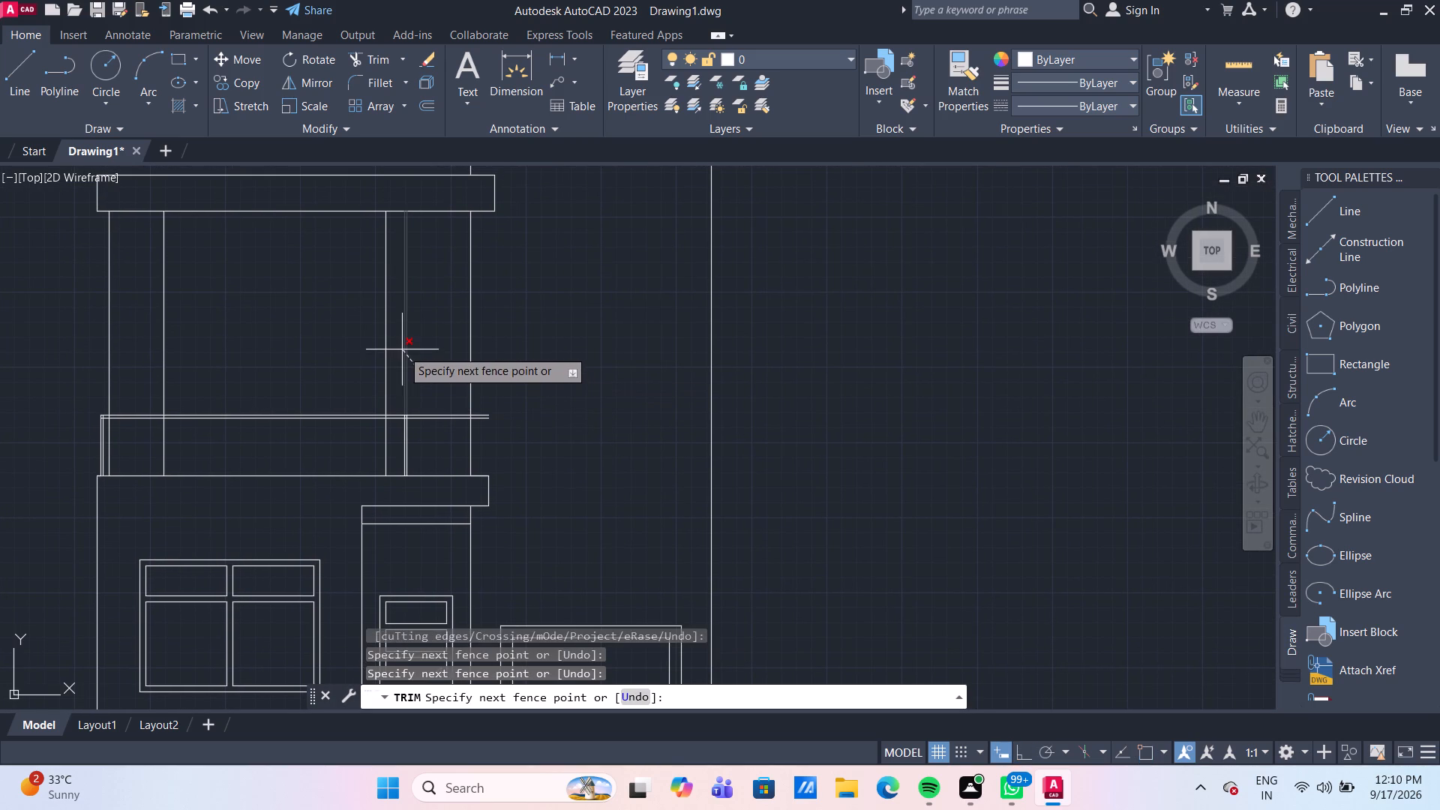
pyautogui.click(398, 344)
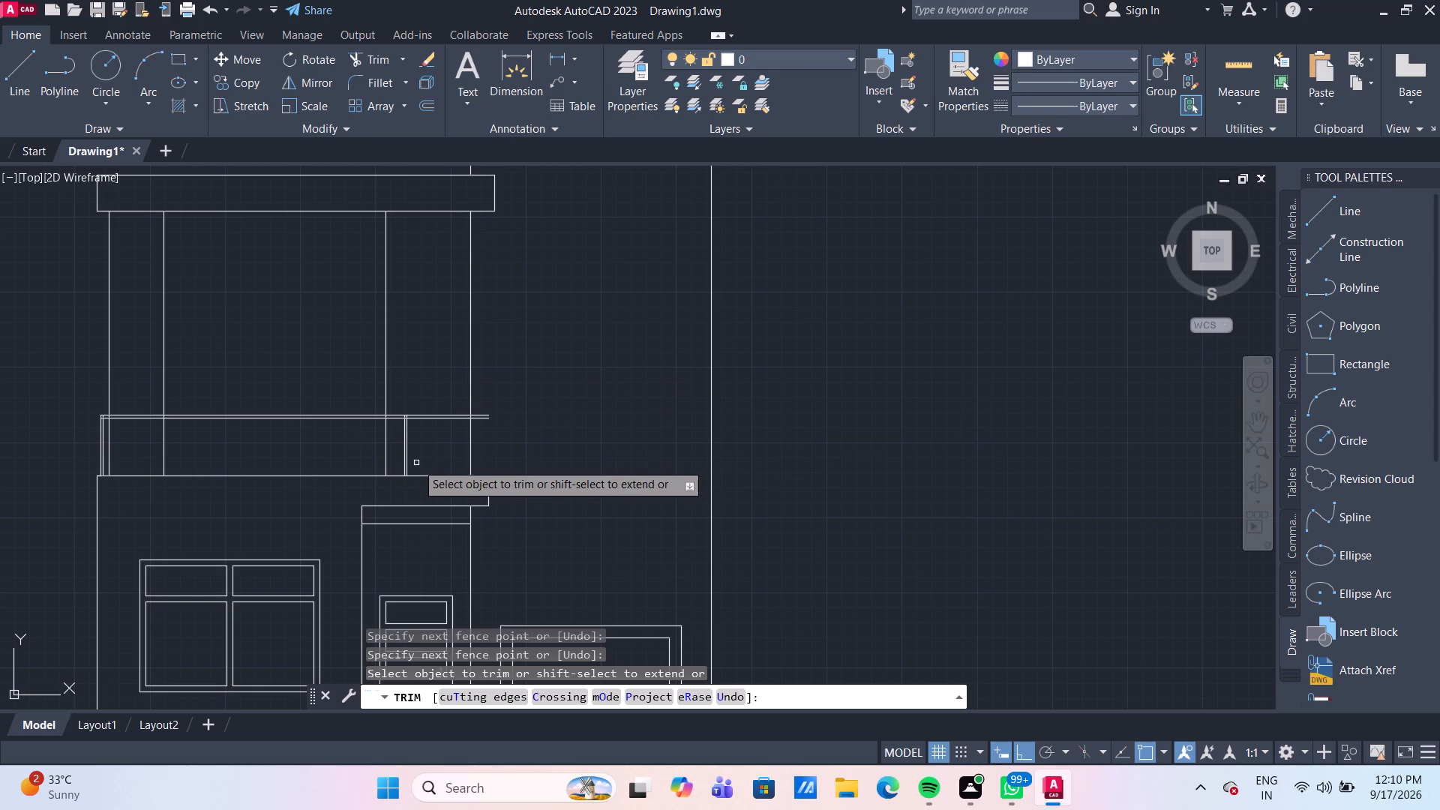
pyautogui.scroll(-2, 416, 463)
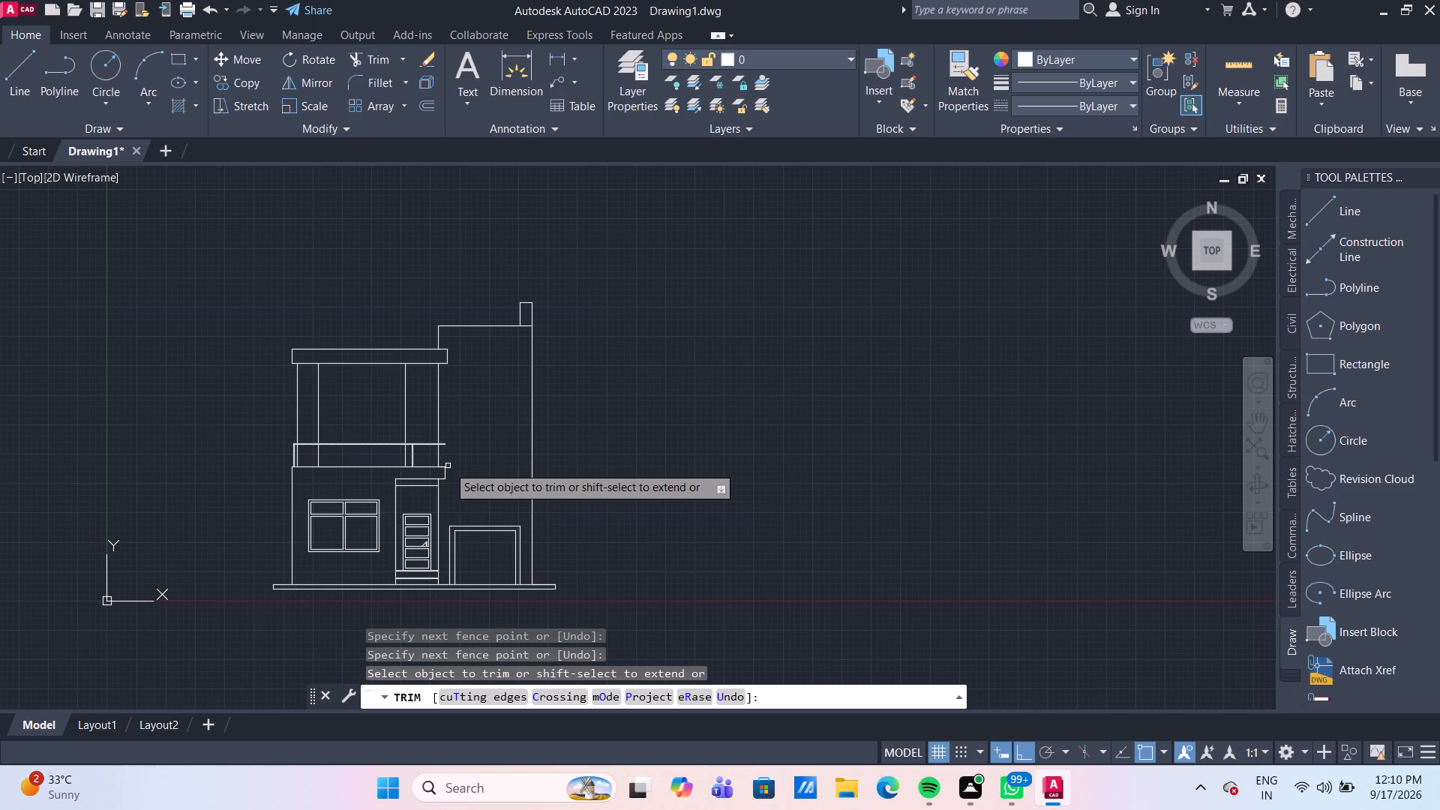
pyautogui.scroll(3, 447, 465)
pyautogui.scroll(1, 357, 425)
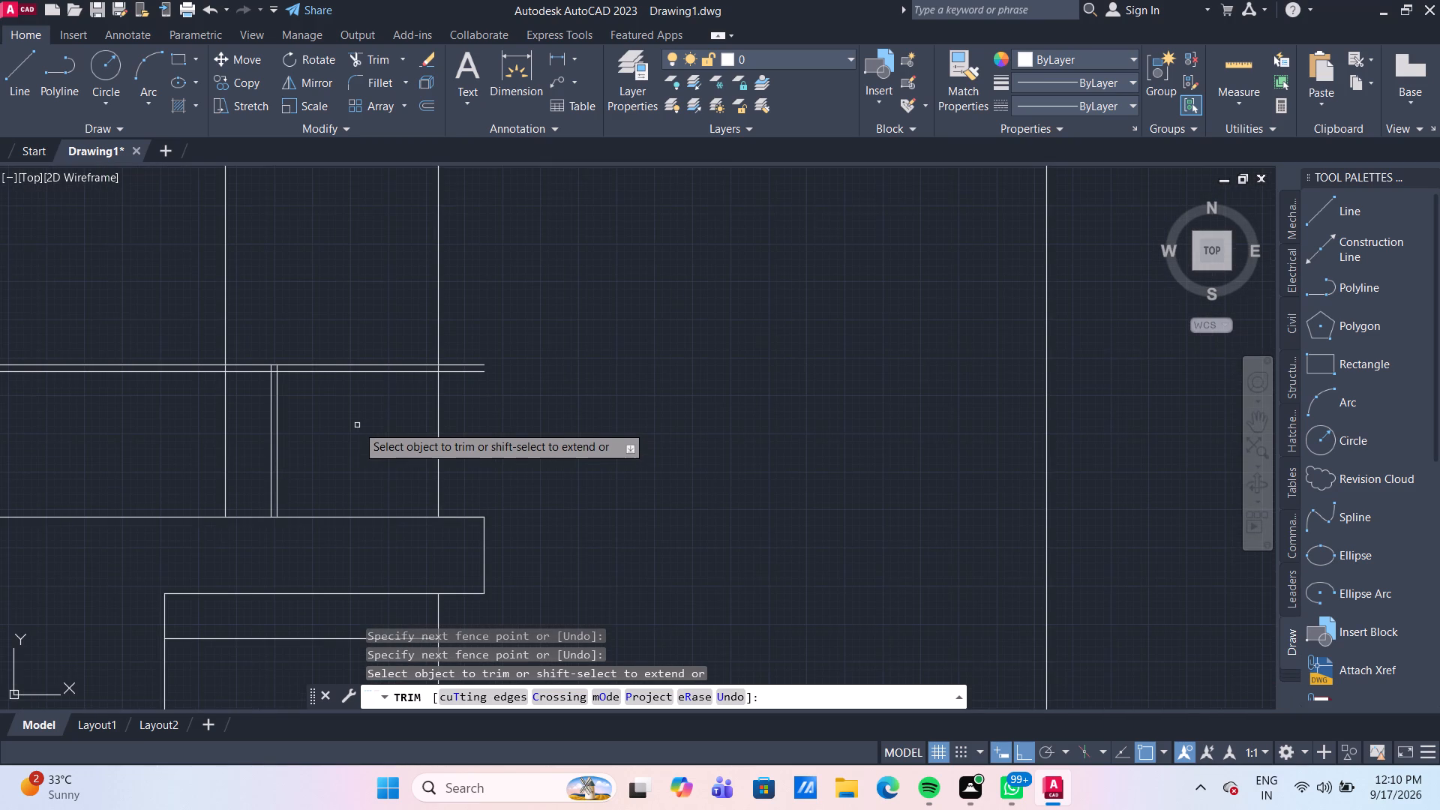
pyautogui.moveTo(373, 418); pyautogui.dragTo(469, 426, button='middle')
pyautogui.press('Escape')
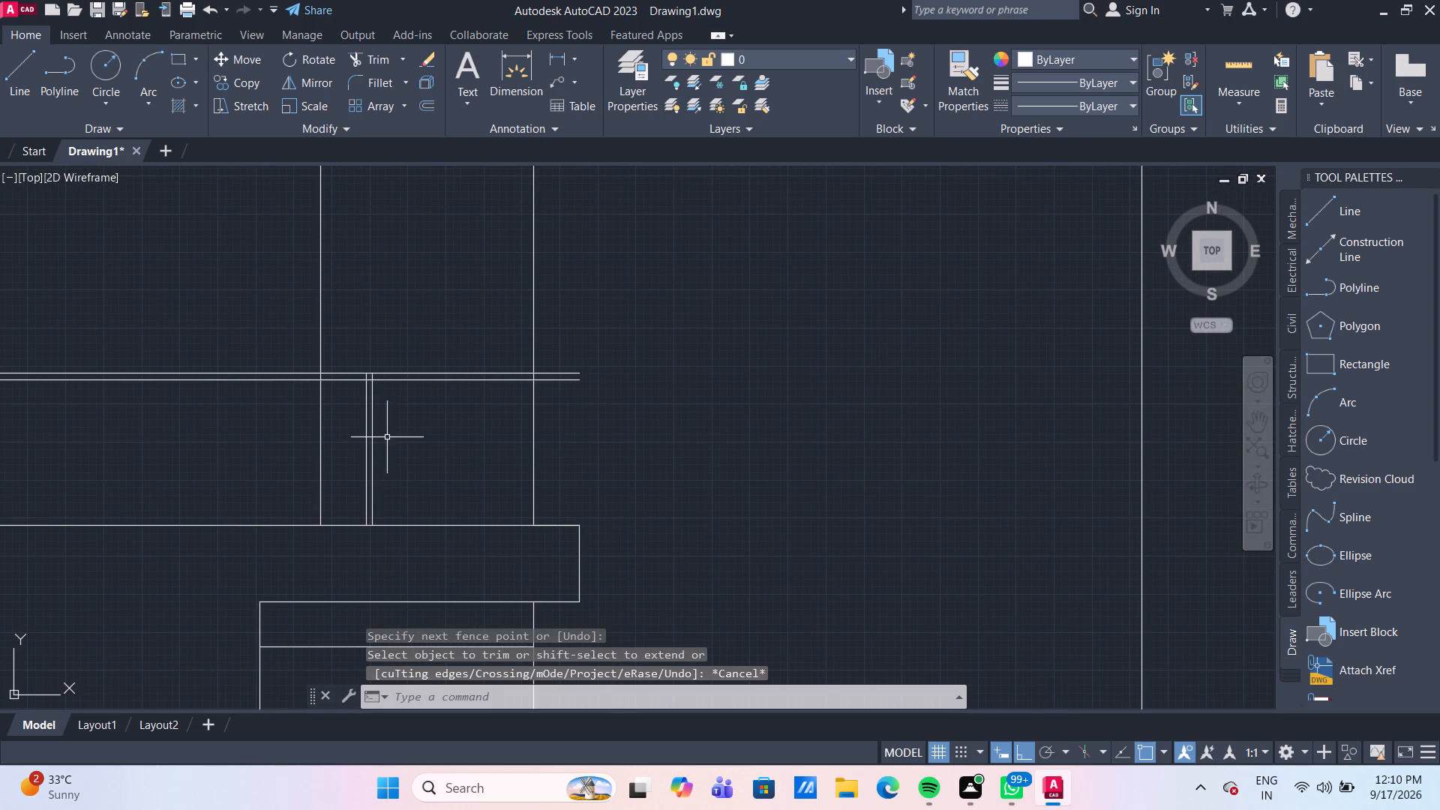
# Measure the gap between the new railing post and the upper storey's right wall.
pyautogui.click(1246, 60)
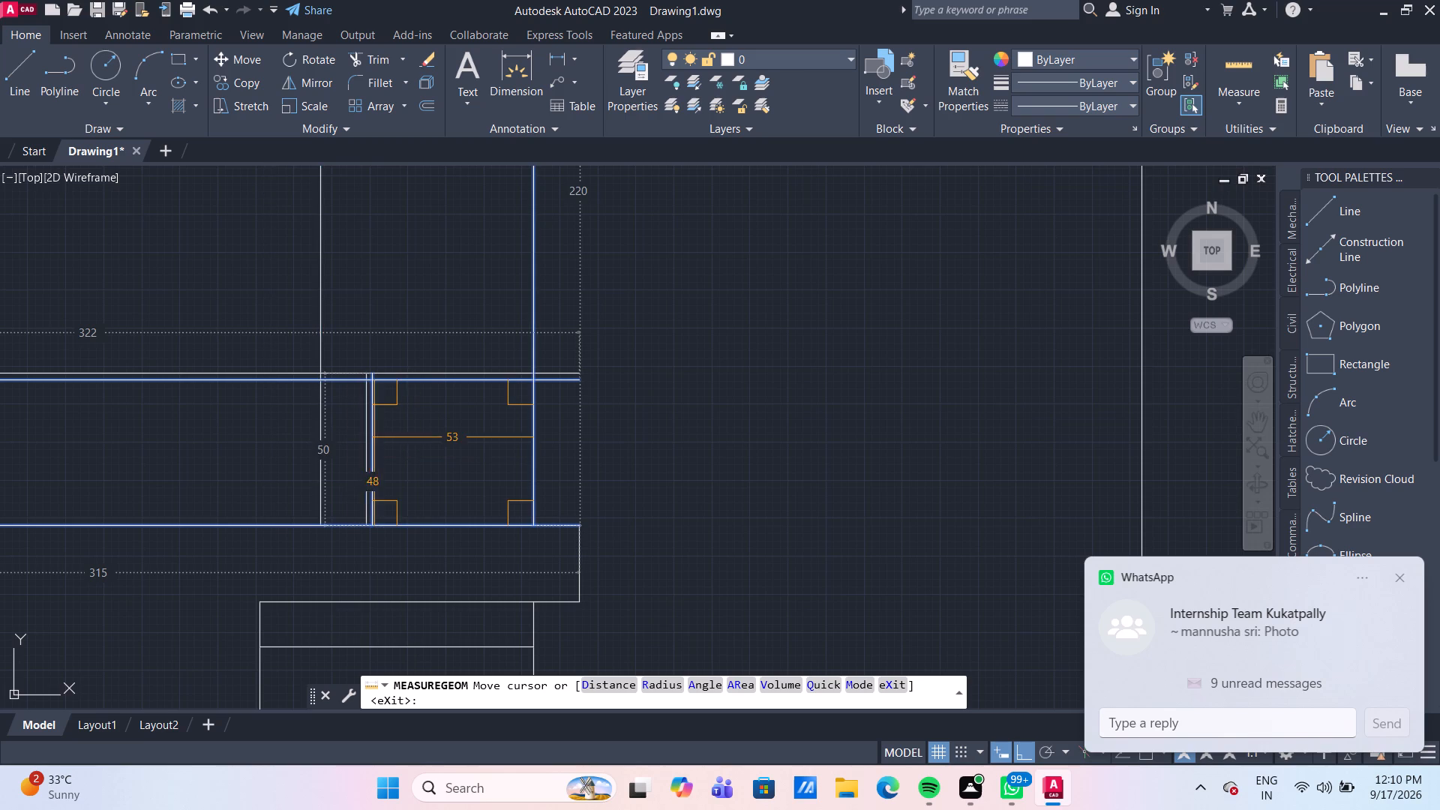
pyautogui.press('Escape')
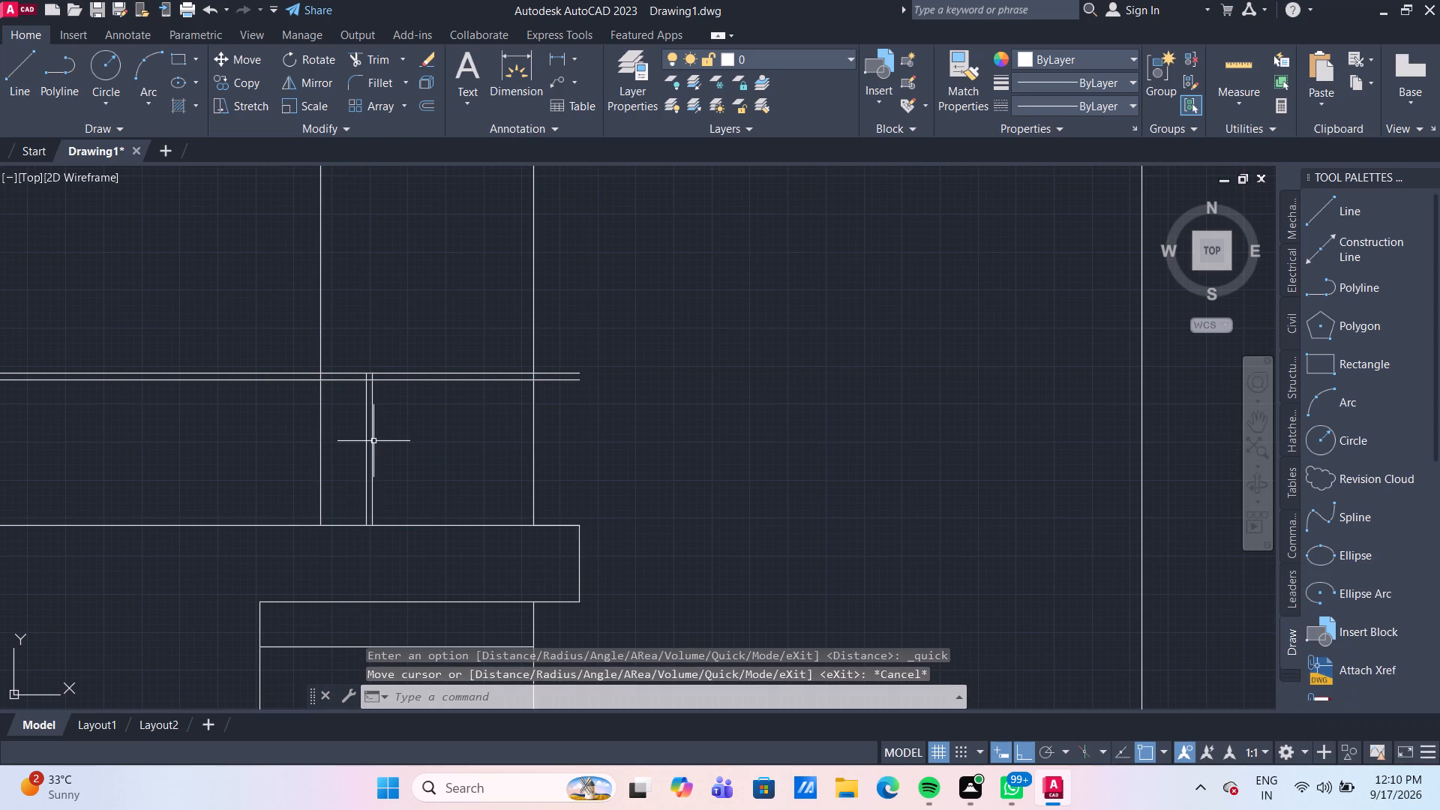
# Move the new railing post's right line 4 mm left, to the other side of its paired line.
pyautogui.click(372, 441)
pyautogui.press('m')
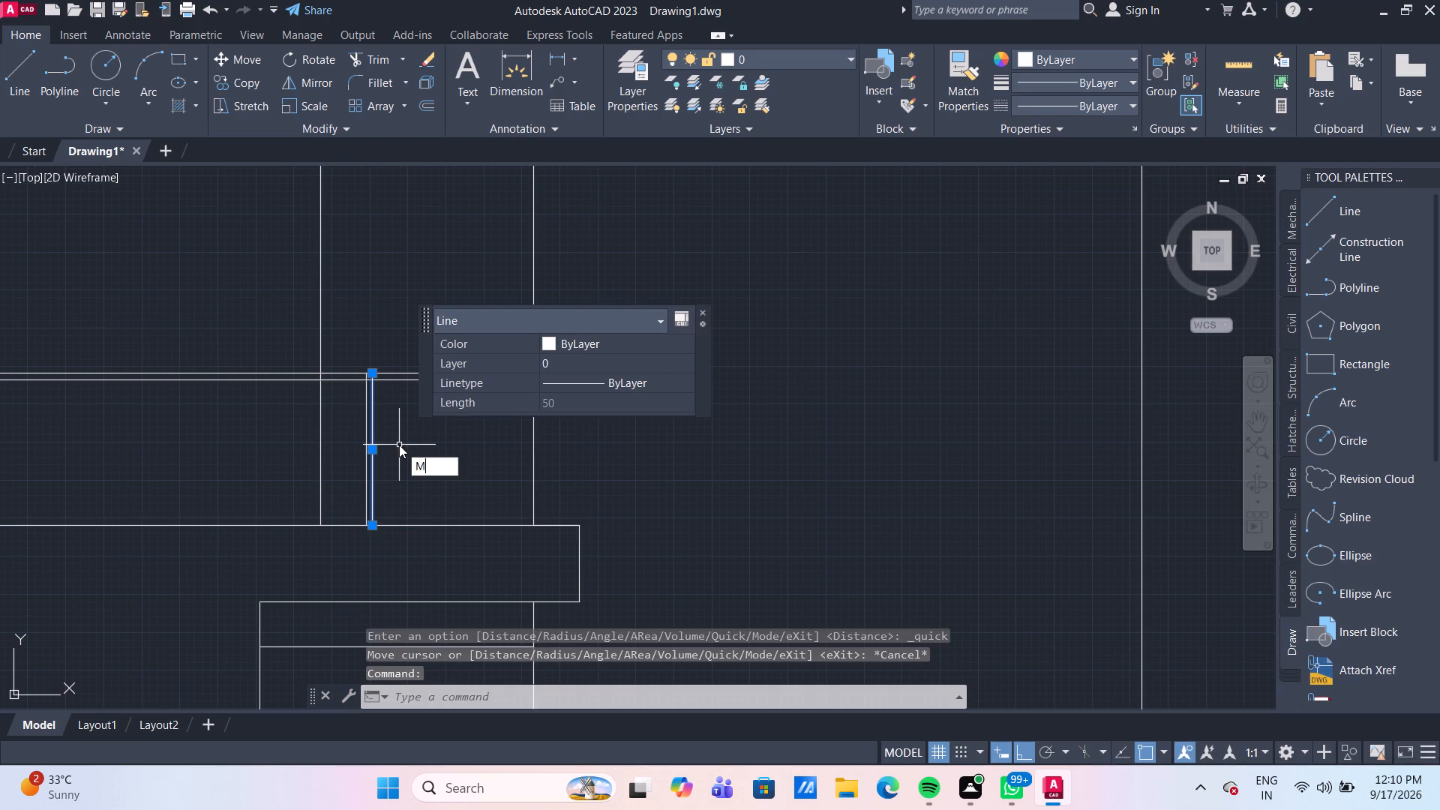
pyautogui.press('Return')
pyautogui.scroll(3, 400, 490)
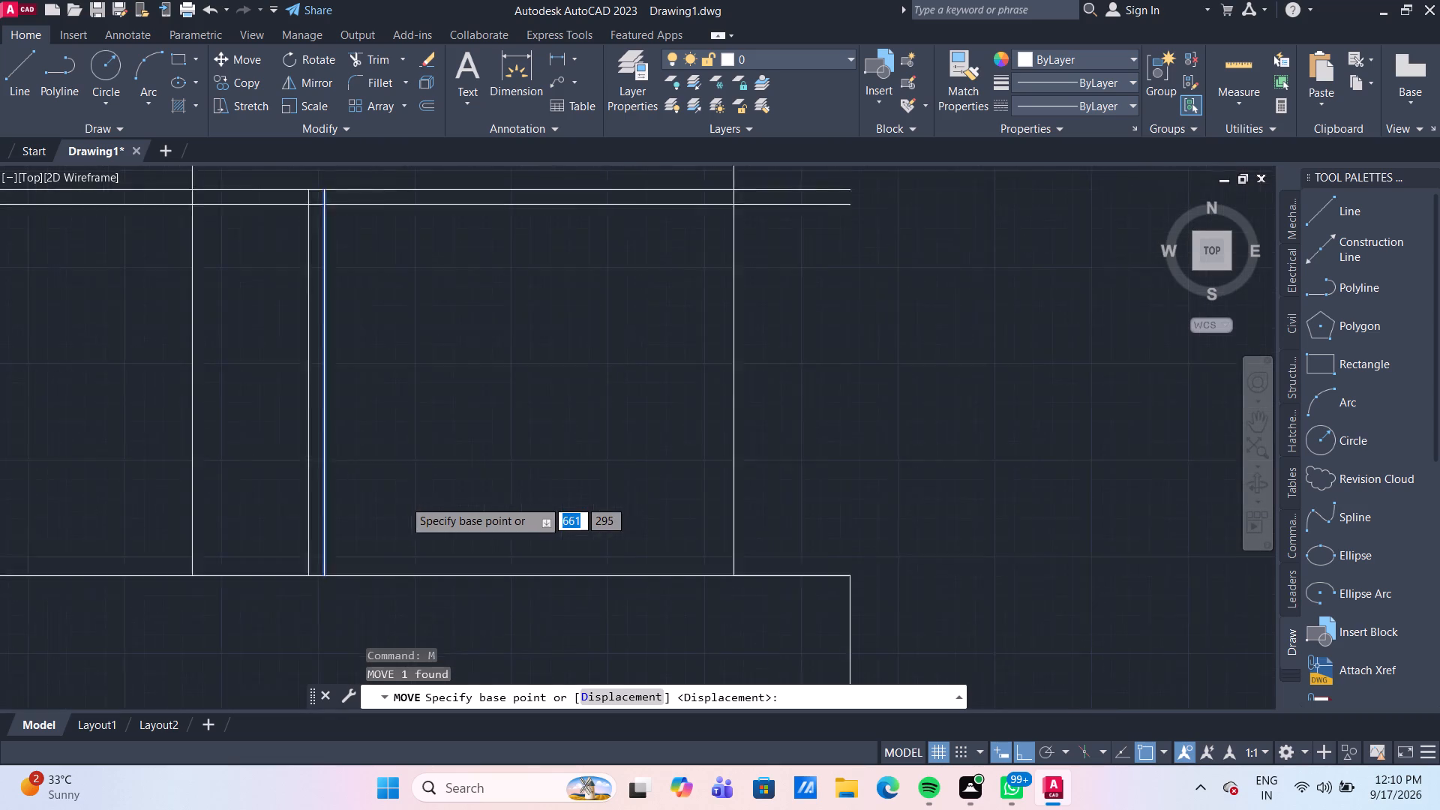
pyautogui.click(278, 627)
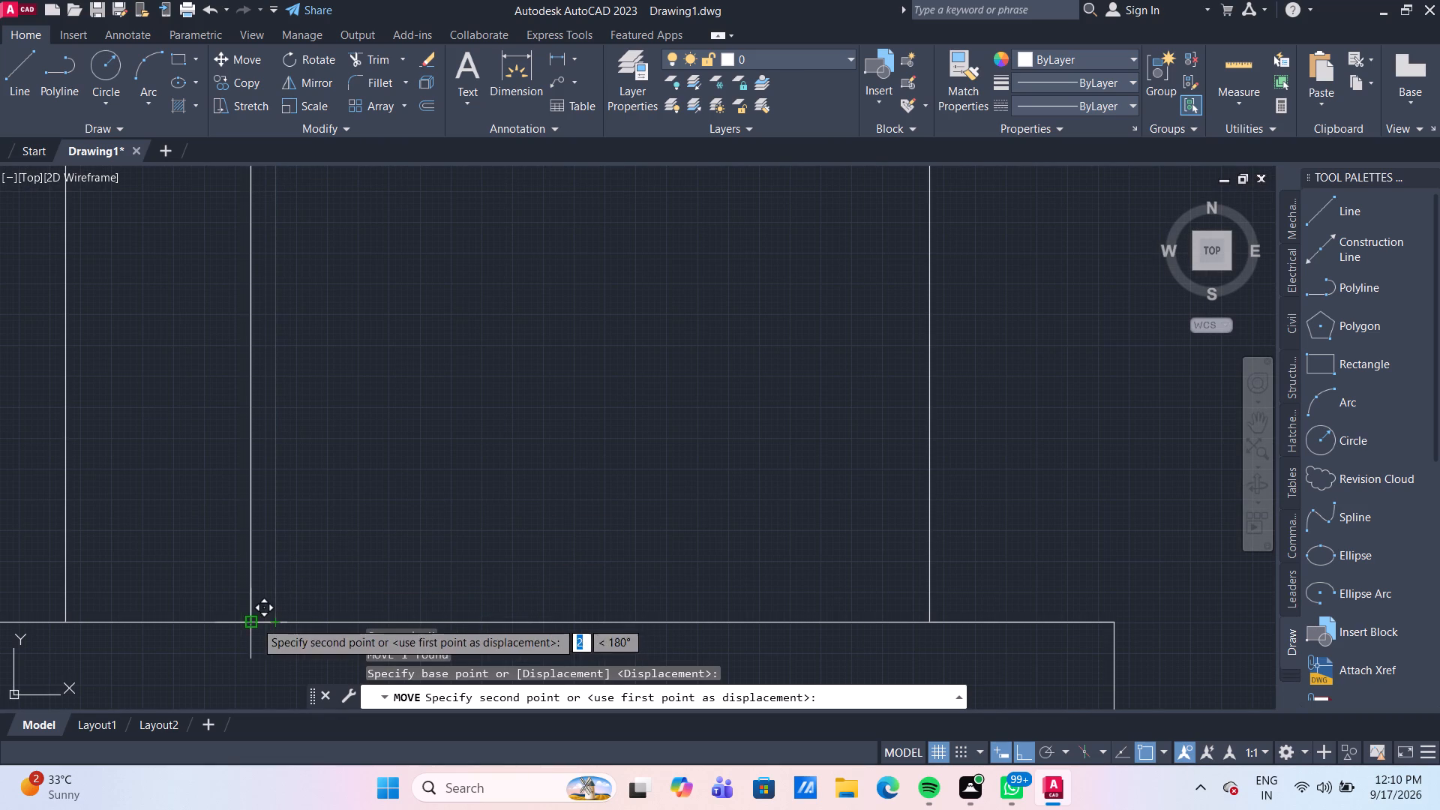
pyautogui.press('4')
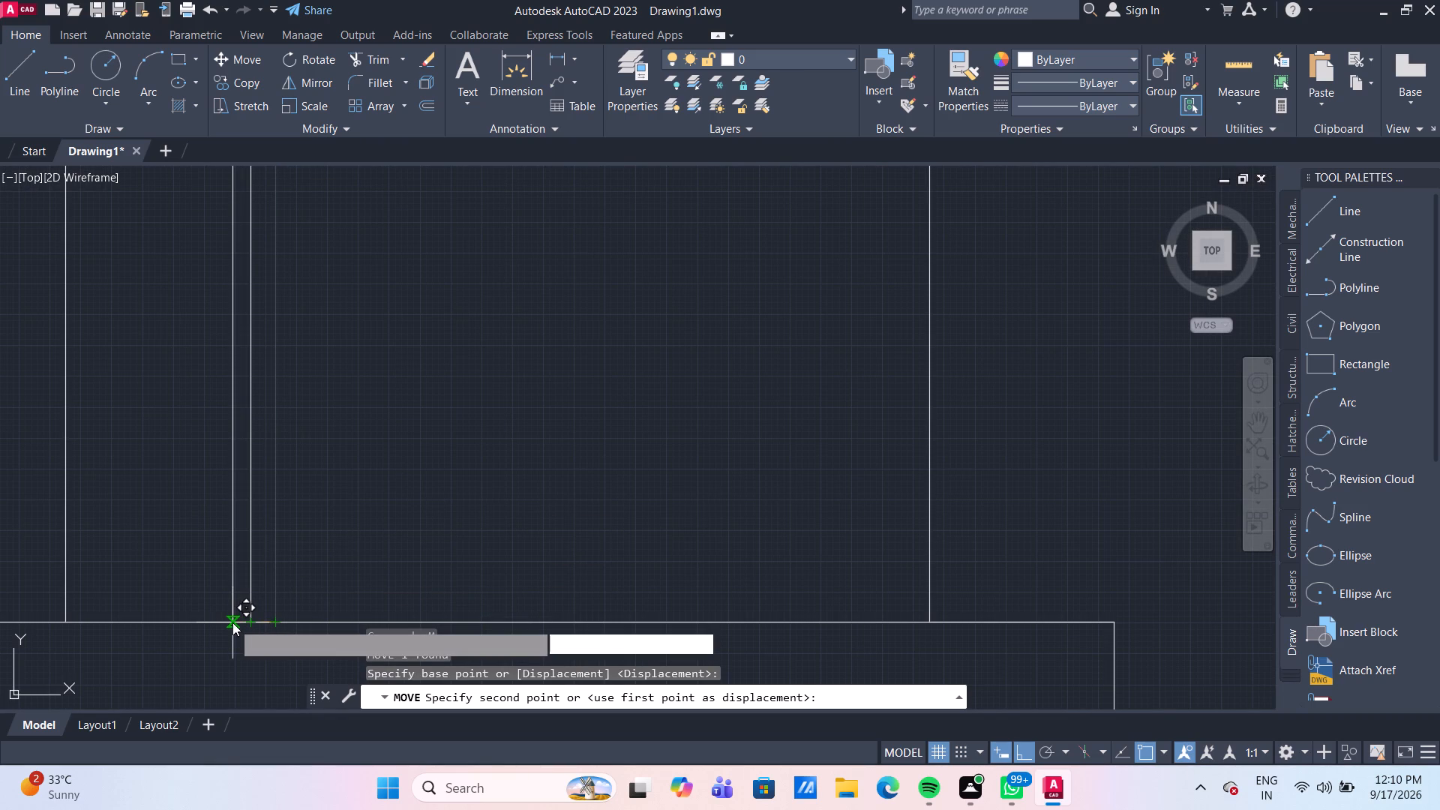
pyautogui.press('Return')
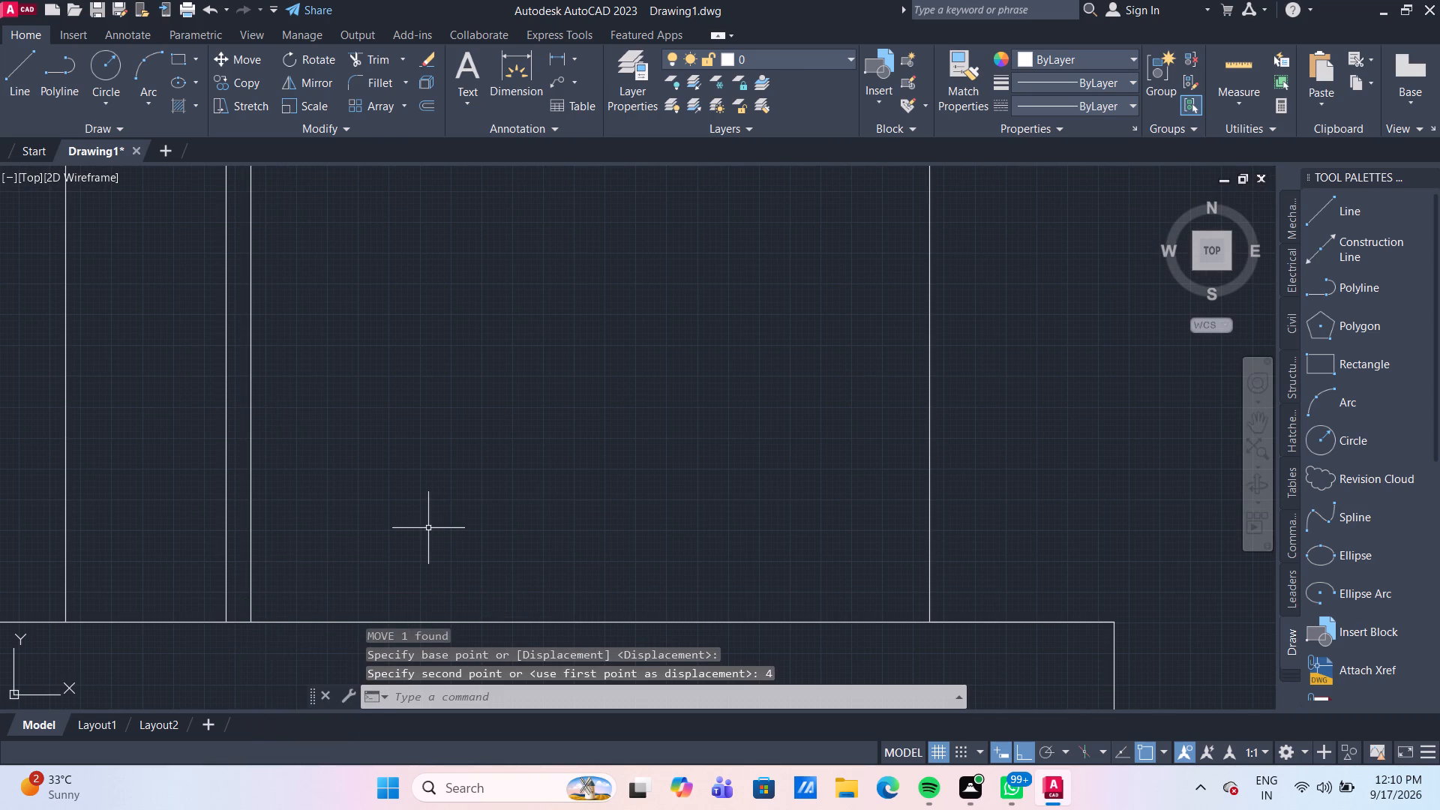
# Offset the upper storey's top line beneath the roof slab 45 mm downward.
pyautogui.scroll(-4, 429, 527)
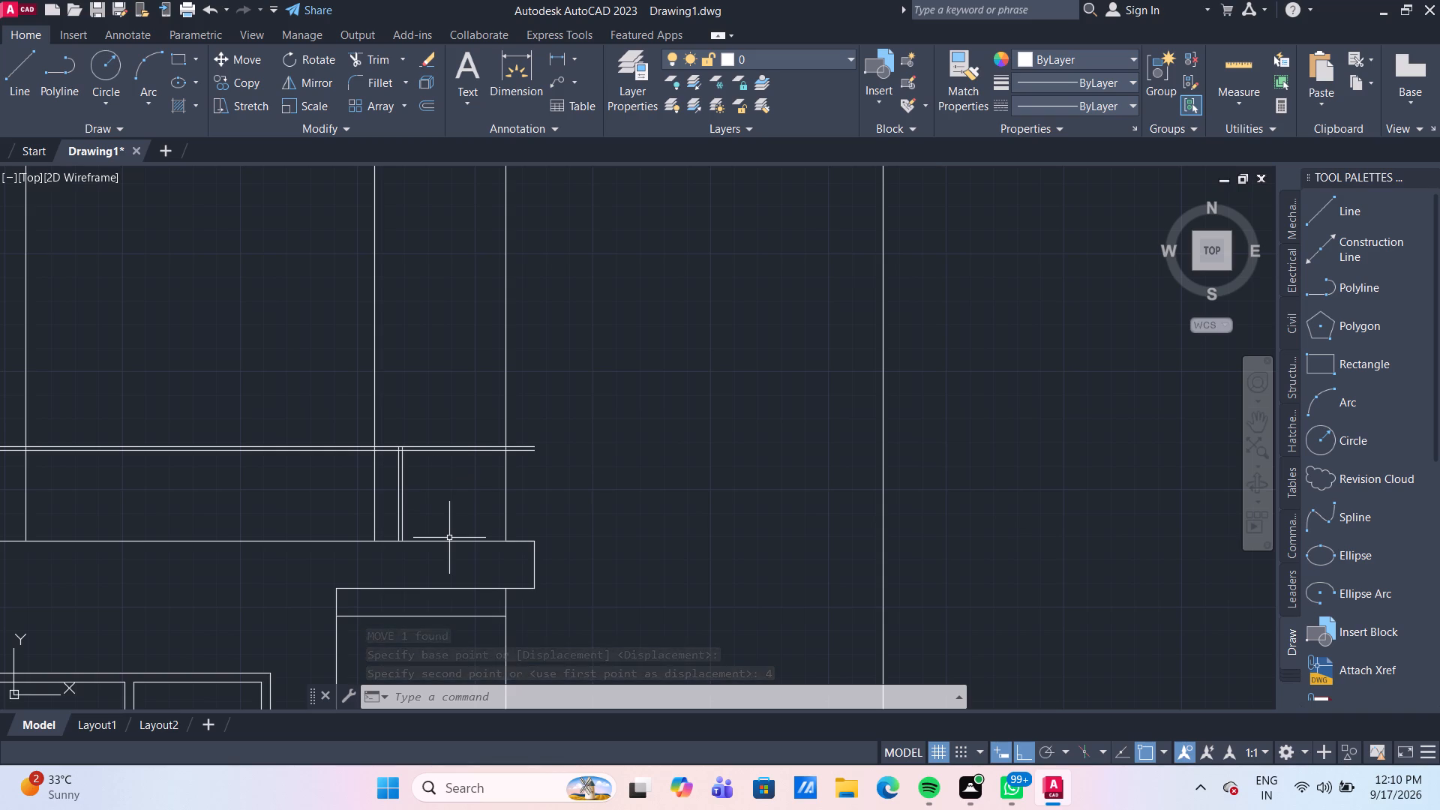
pyautogui.scroll(-2, 412, 469)
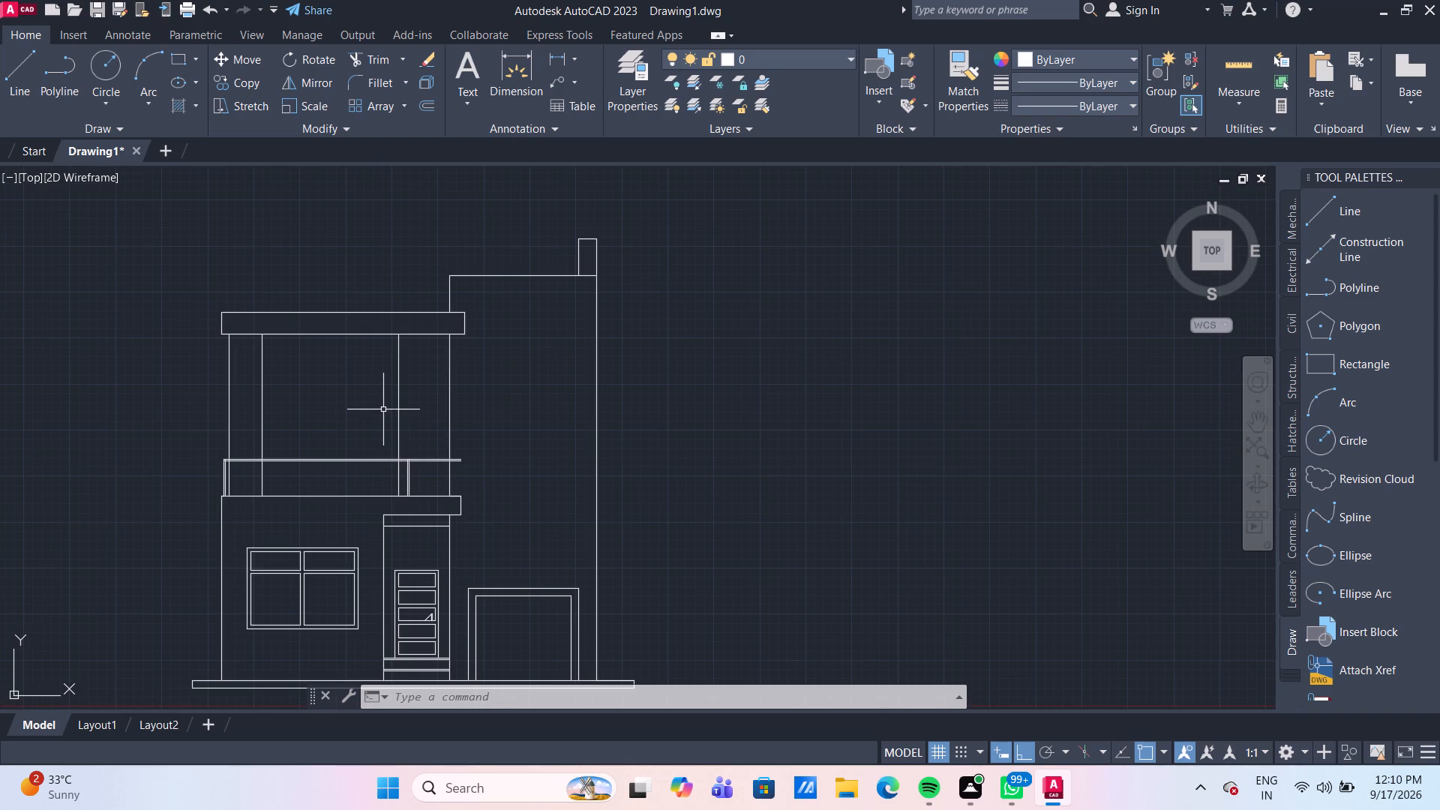
pyautogui.scroll(1, 335, 421)
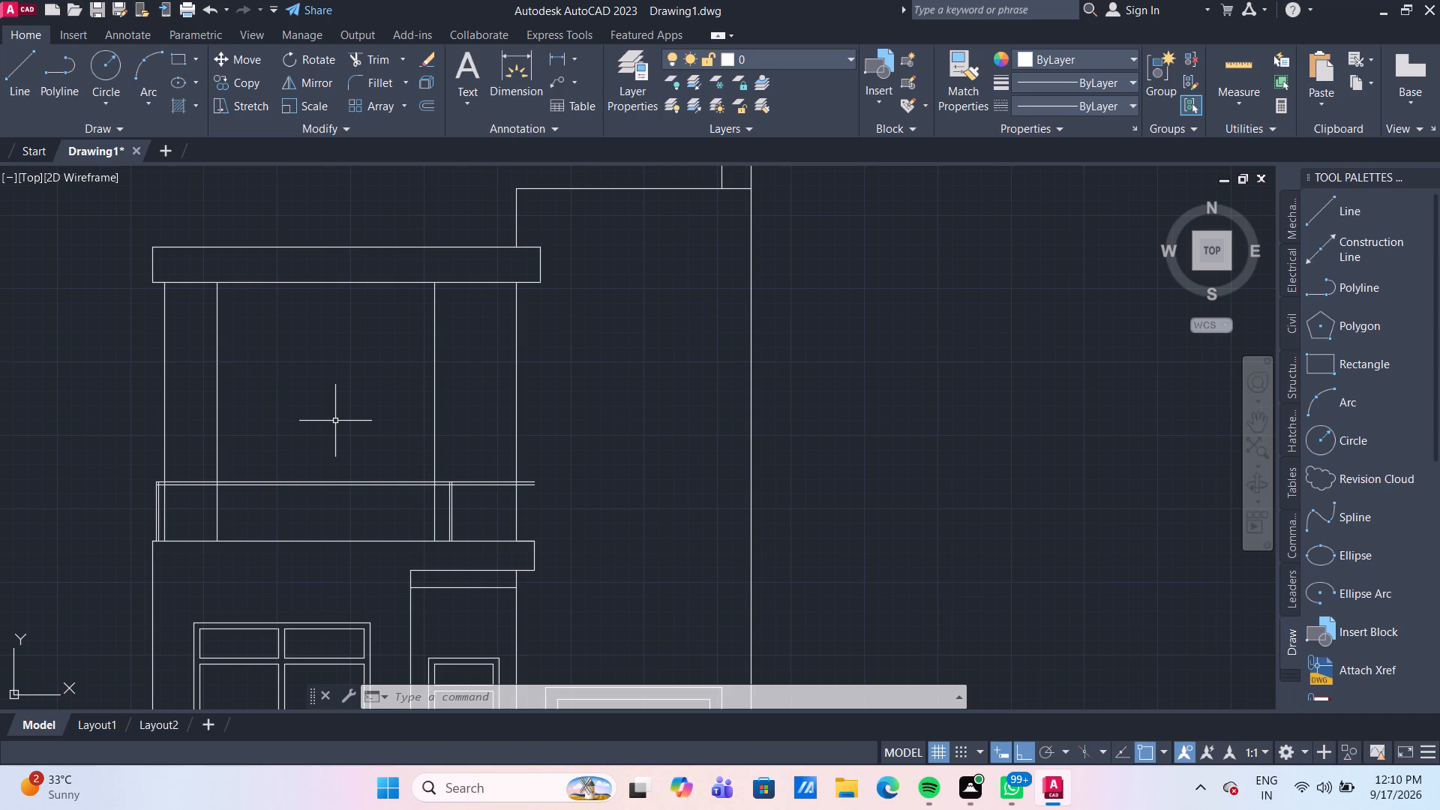
pyautogui.press('o')
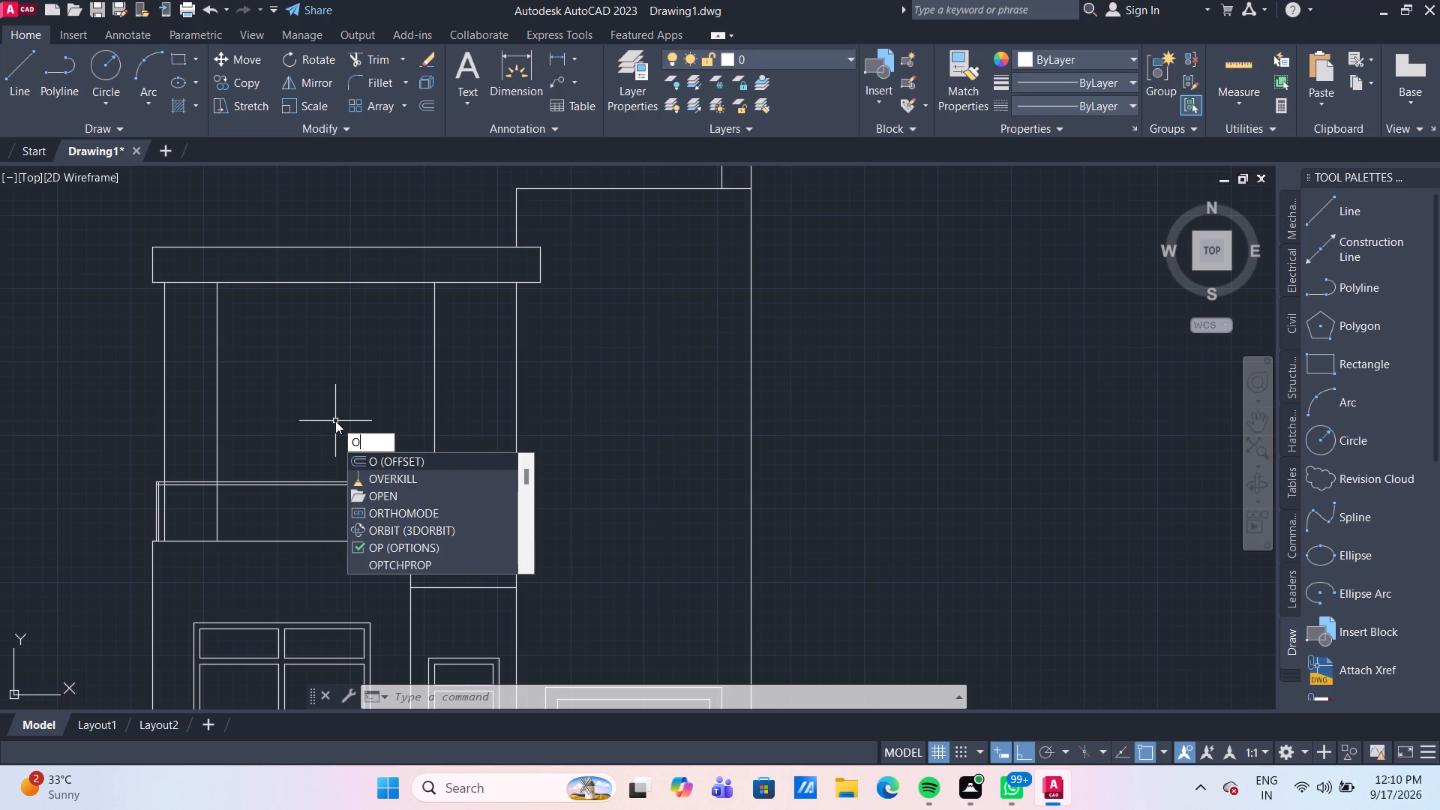
pyautogui.press('Return')
pyautogui.press('Return')
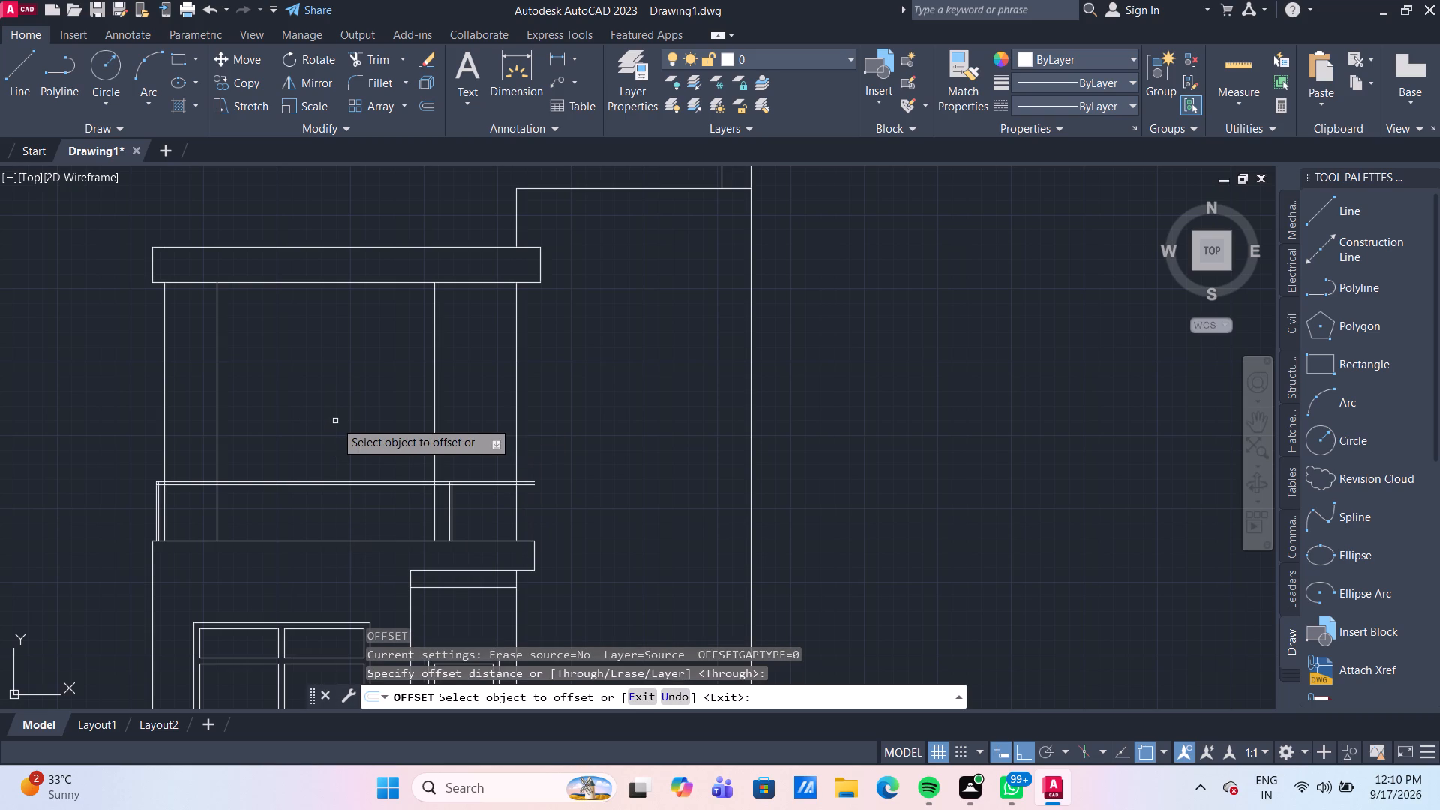
pyautogui.click(367, 282)
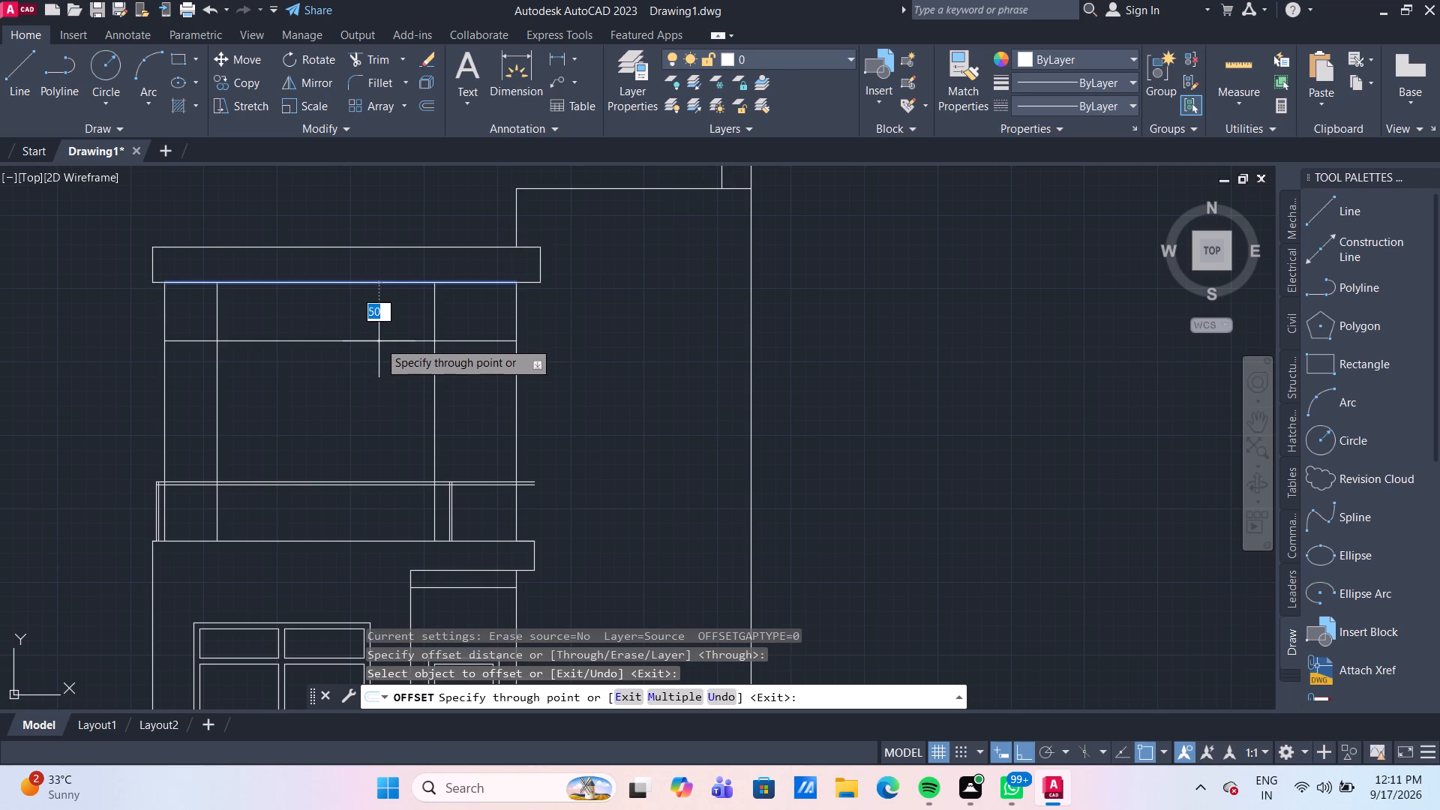
pyautogui.write('45')
pyautogui.press('Return')
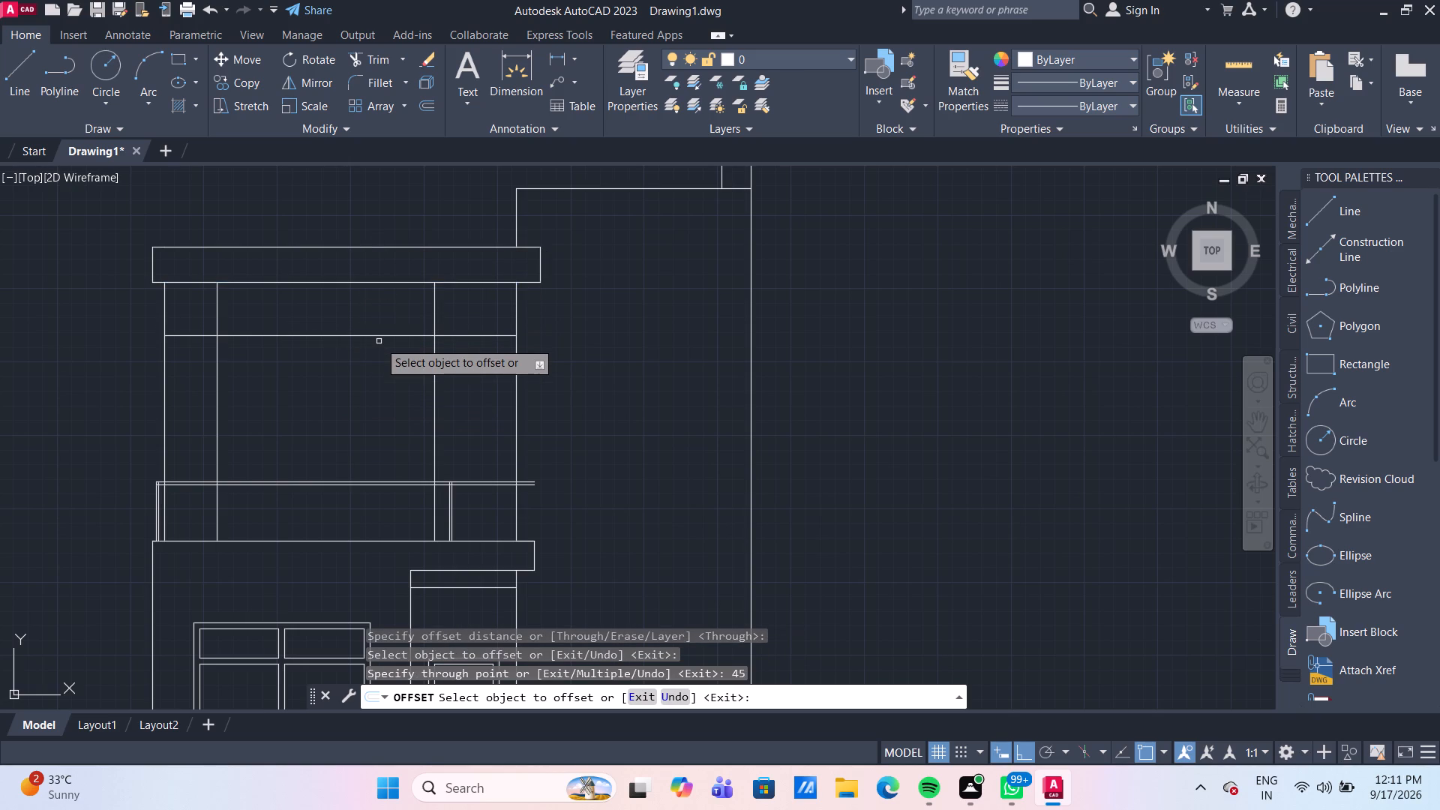
# Offset the new horizontal line below the roof slab 15 mm downward.
pyautogui.scroll(-2, 379, 341)
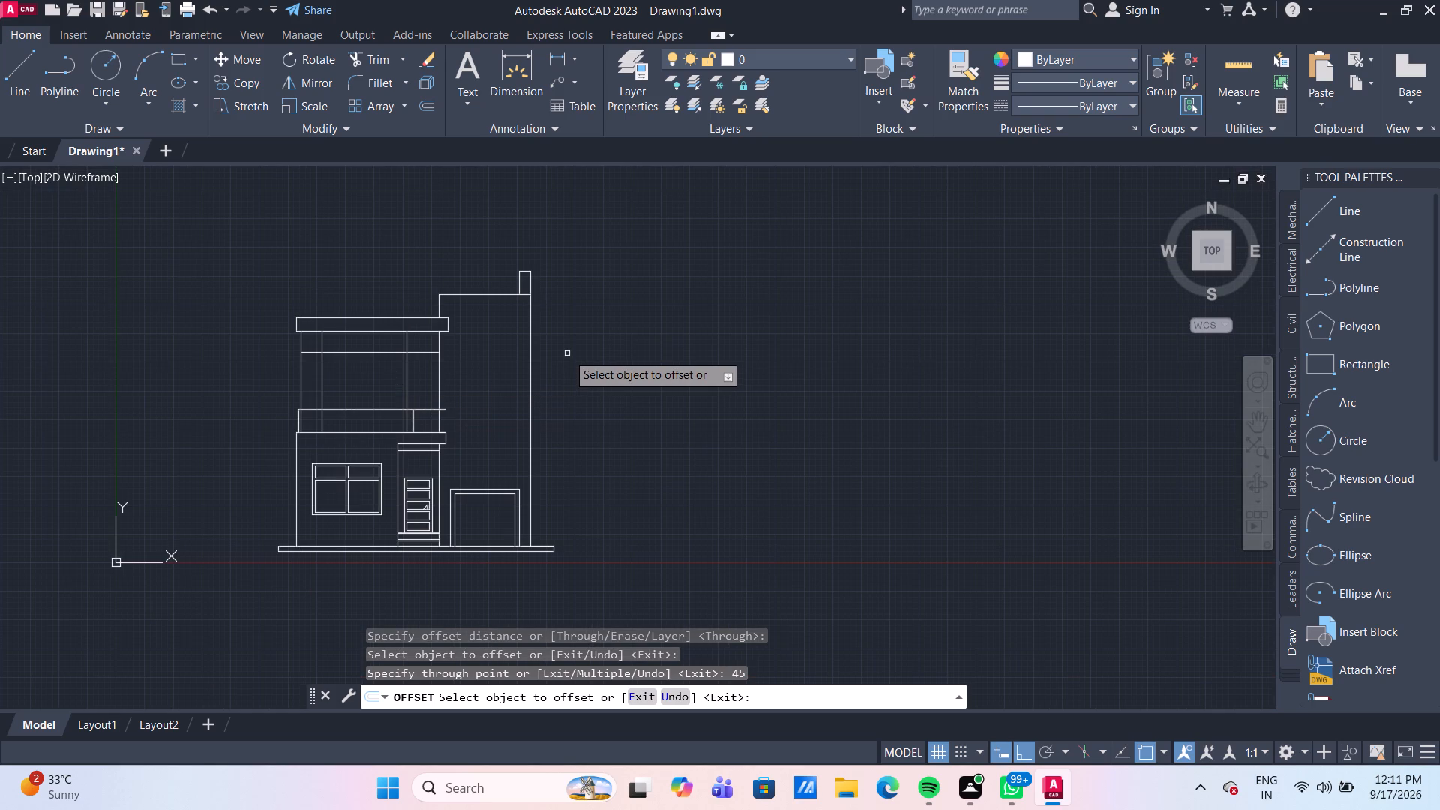
pyautogui.scroll(1, 356, 371)
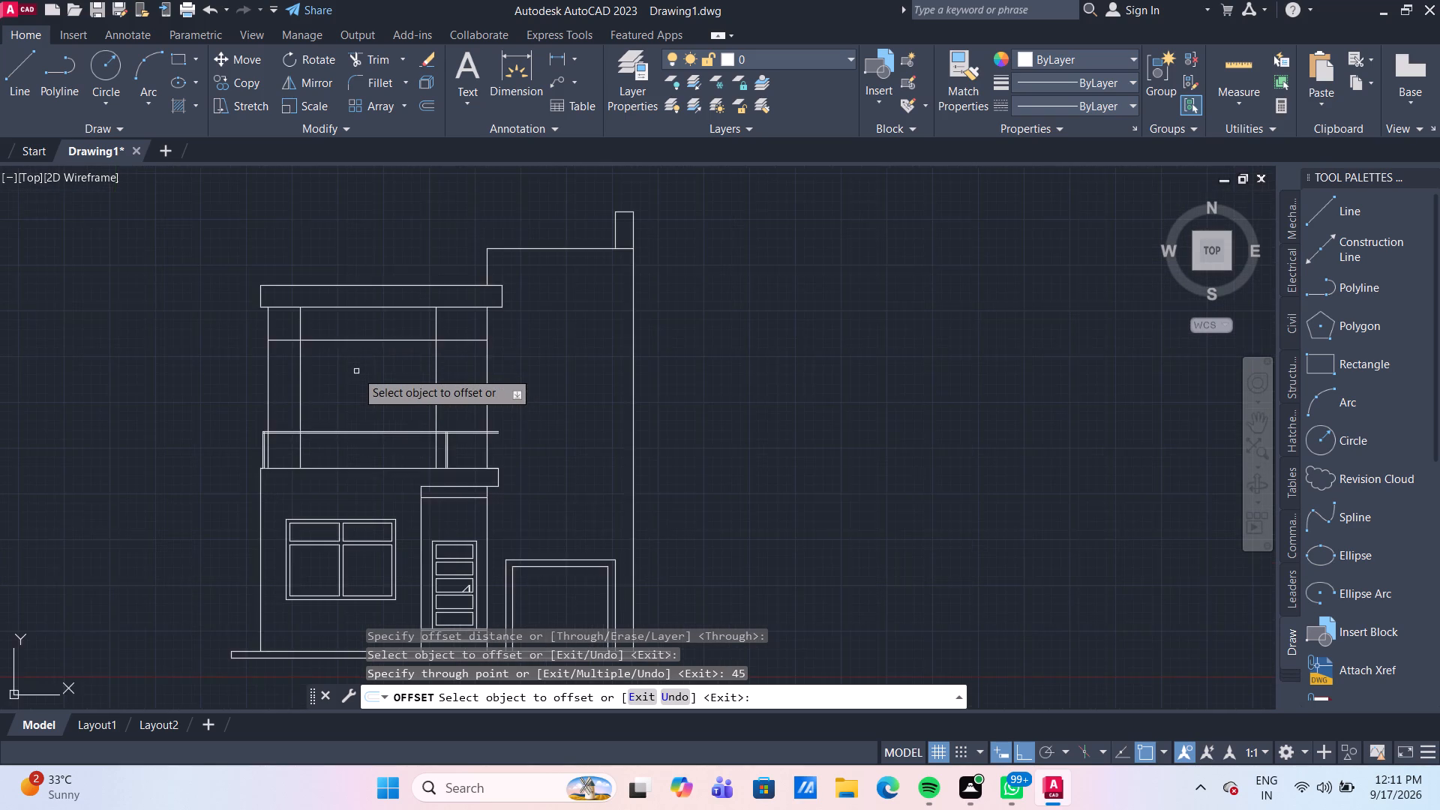
pyautogui.scroll(2, 356, 371)
pyautogui.scroll(-1, 356, 371)
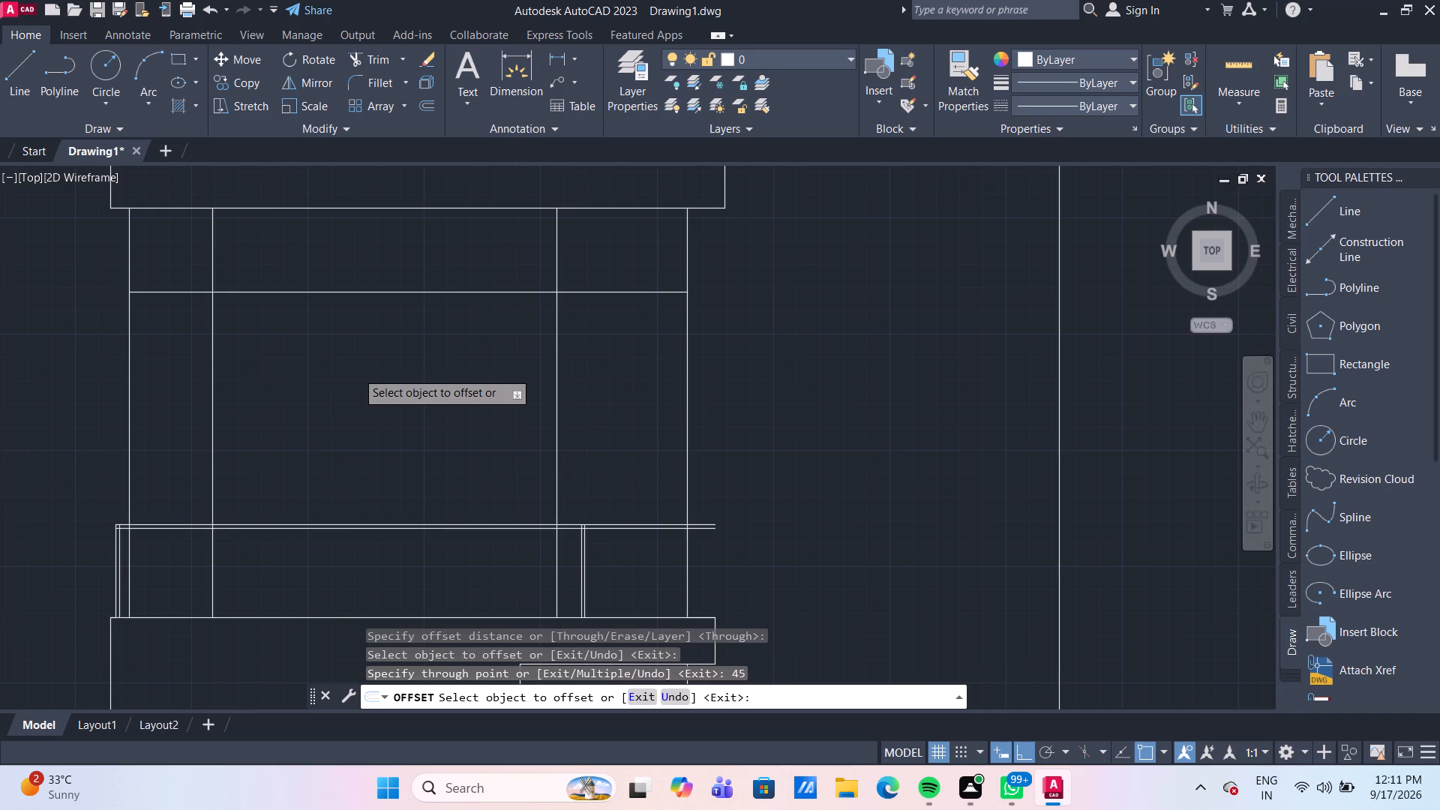
pyautogui.click(361, 321)
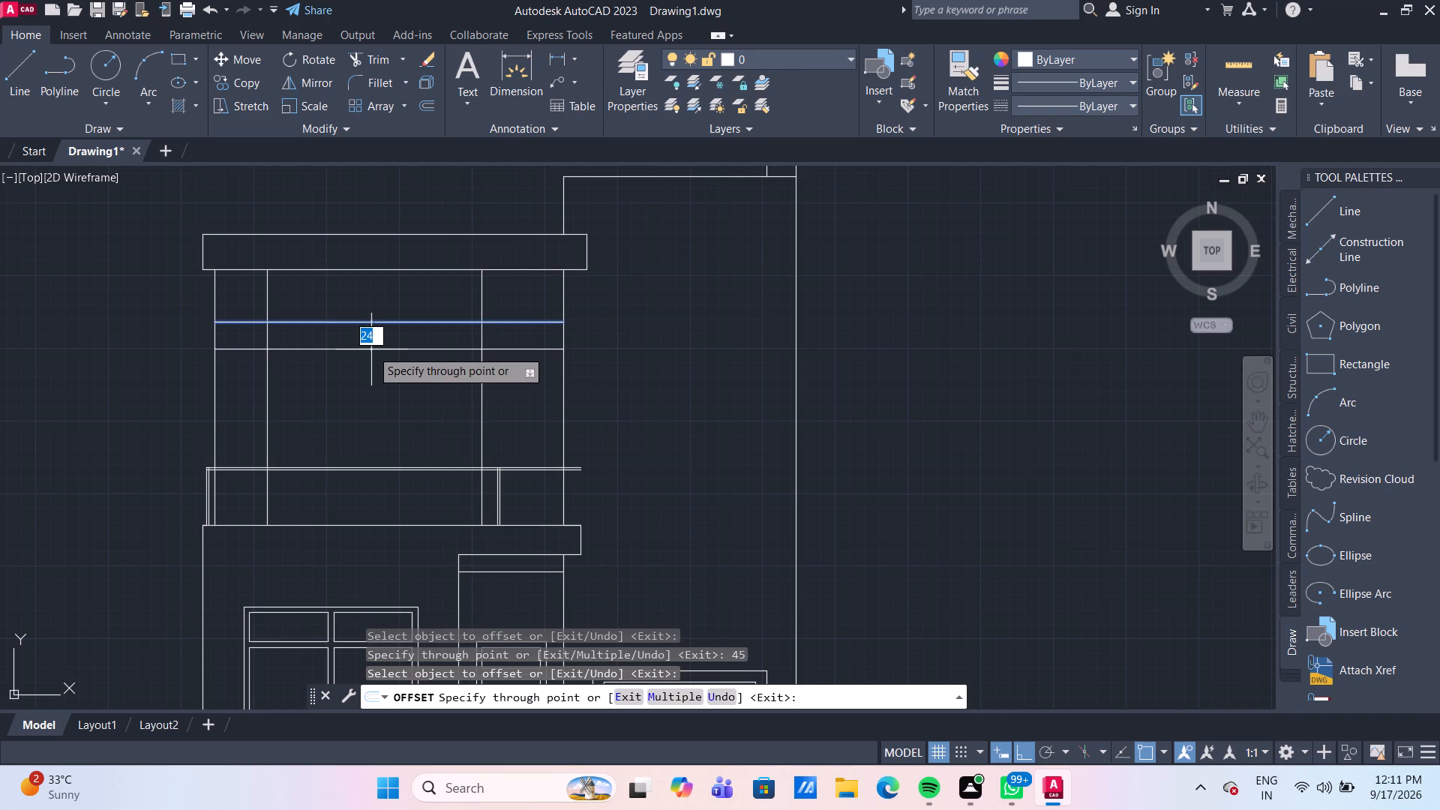
pyautogui.write('15')
pyautogui.press('Return')
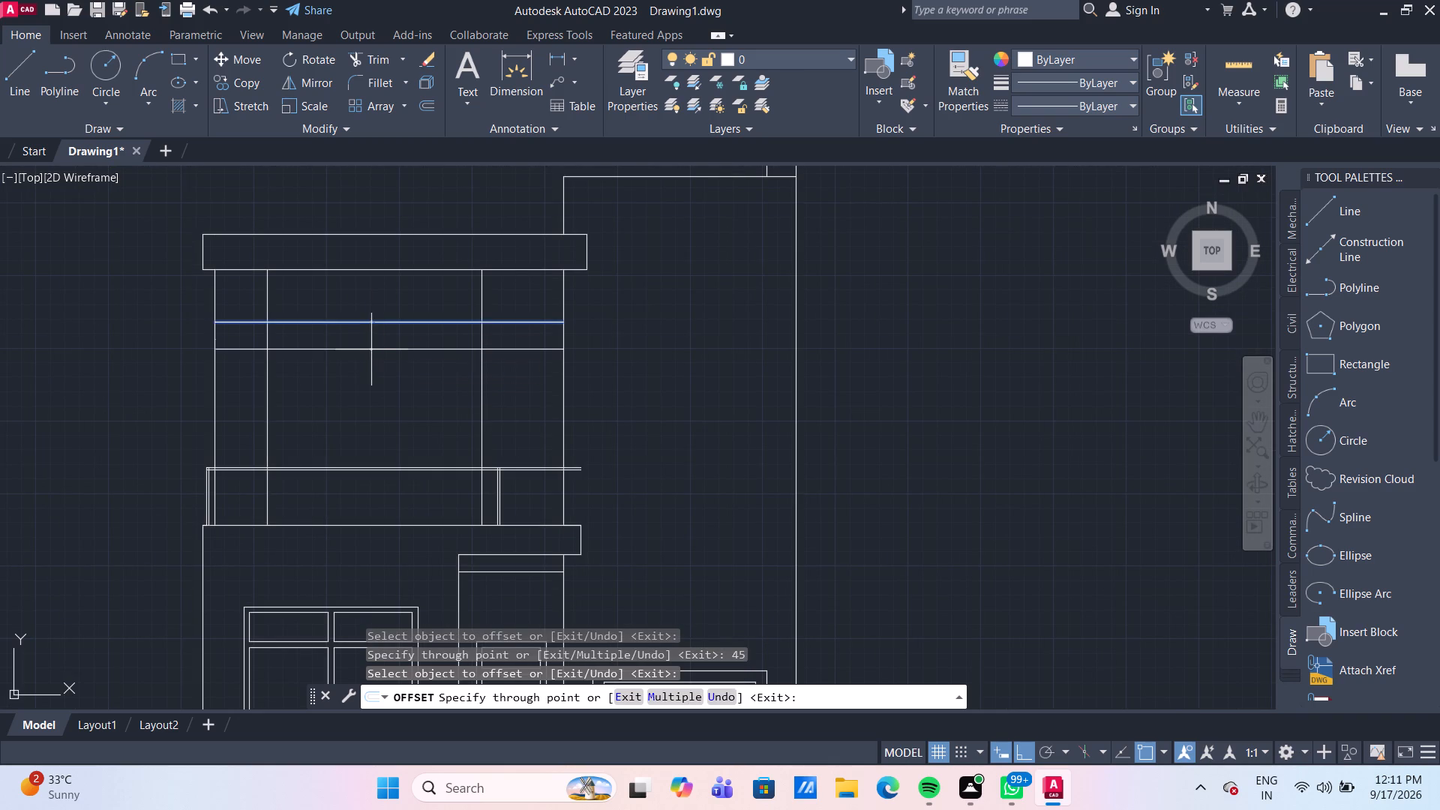
# Offset the upper of the two new horizontal lines below the roof slab 5 mm downward.
pyautogui.scroll(-2, 375, 354)
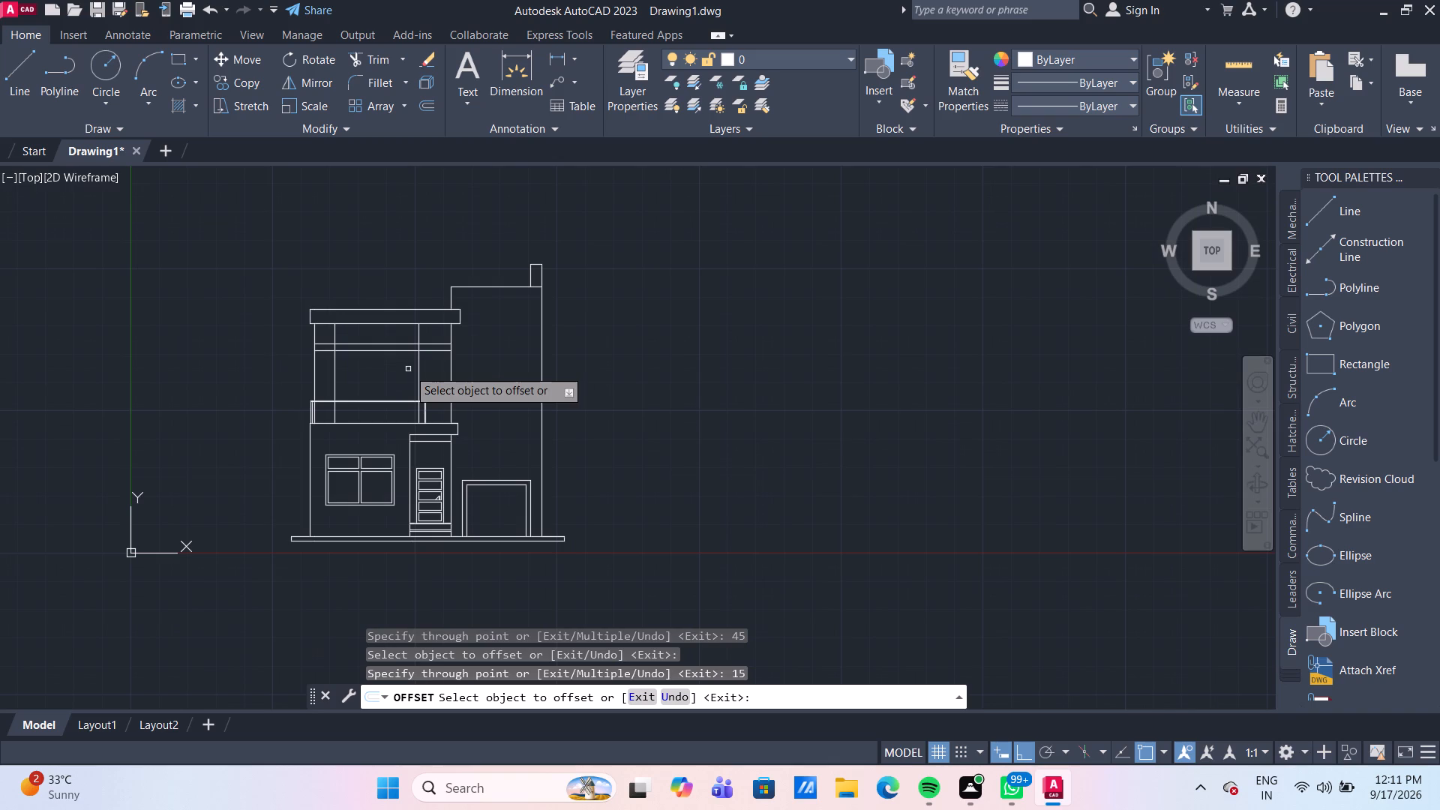
pyautogui.scroll(3, 356, 340)
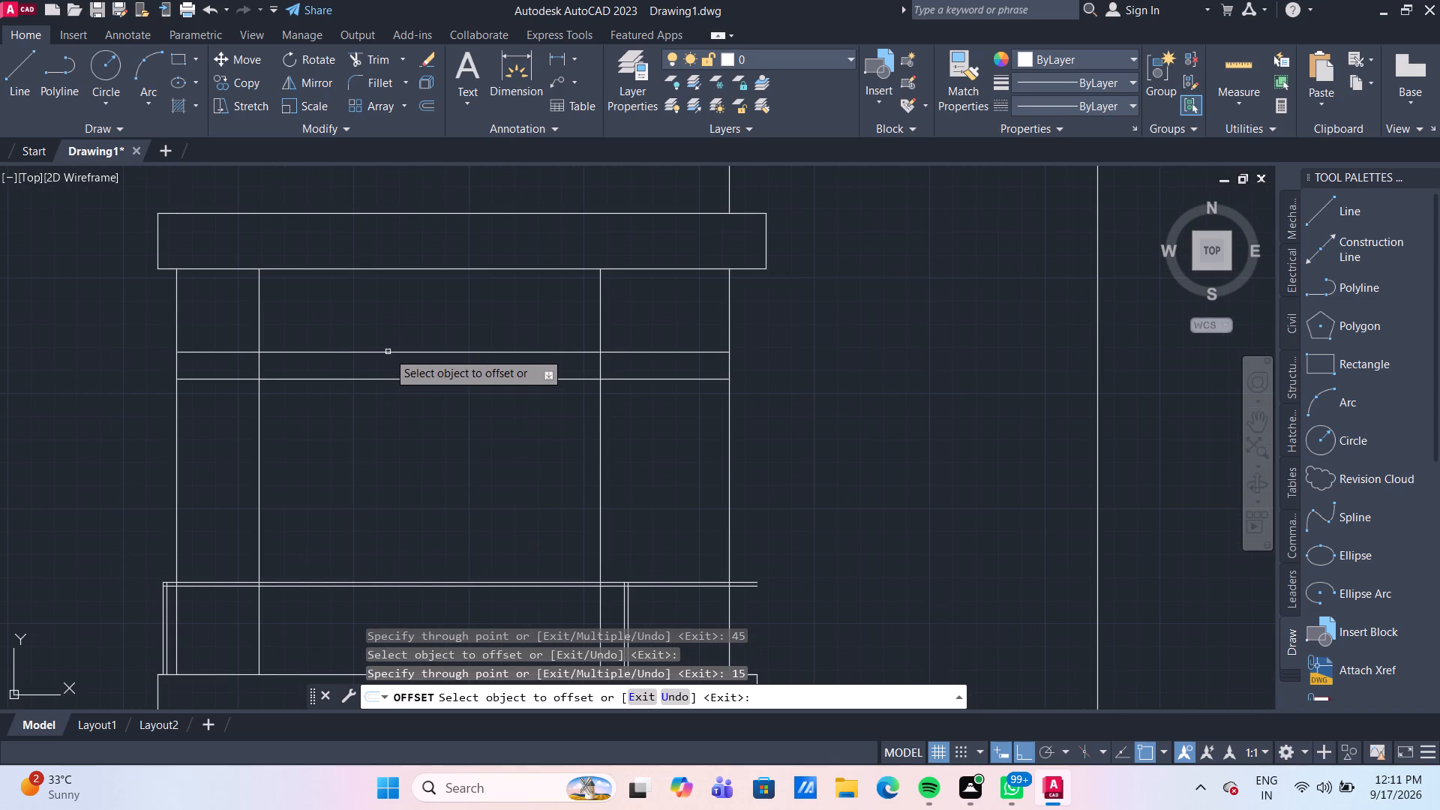
pyautogui.click(388, 352)
pyautogui.press('5')
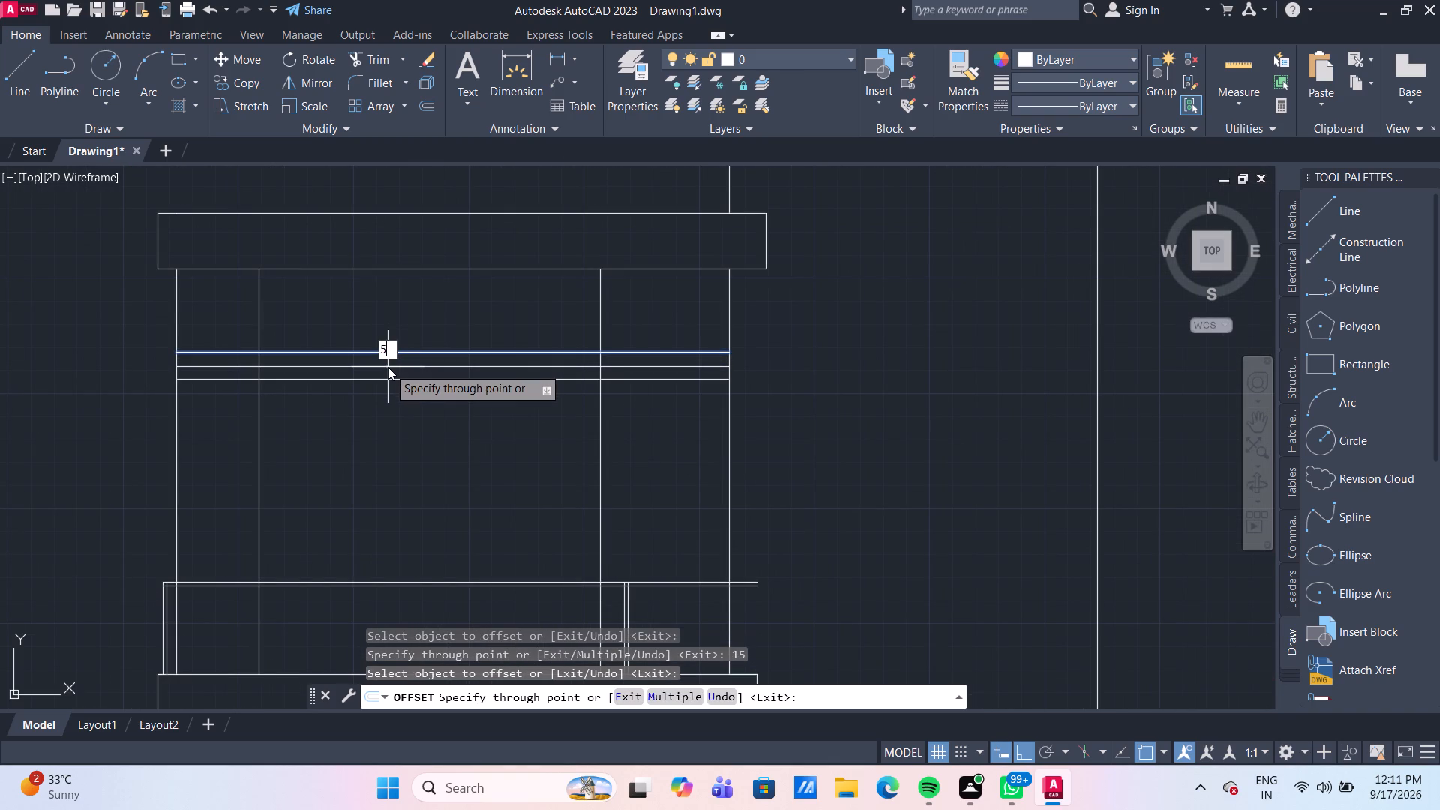
pyautogui.press('Return')
pyautogui.scroll(-2, 394, 376)
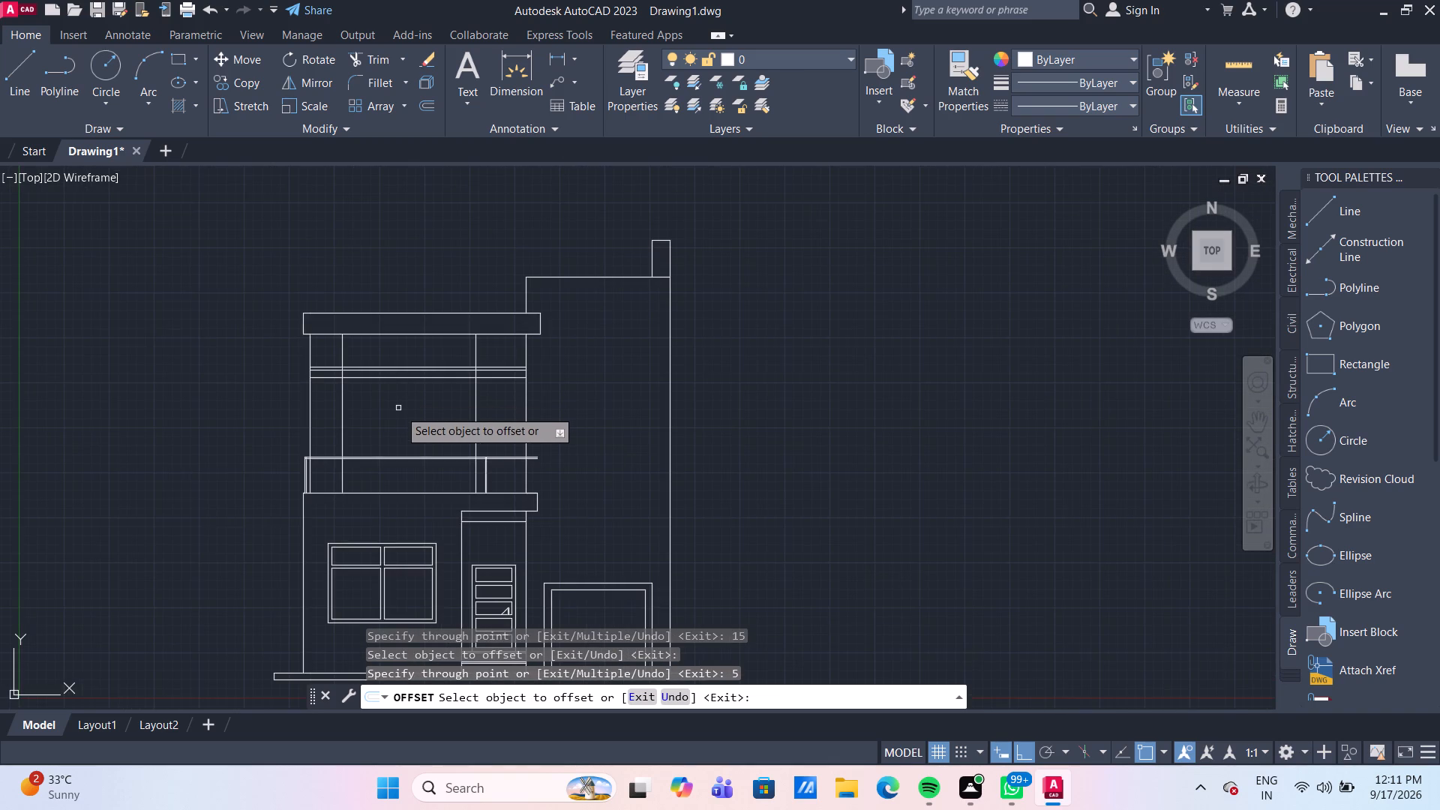
pyautogui.scroll(1, 399, 409)
pyautogui.press('Escape')
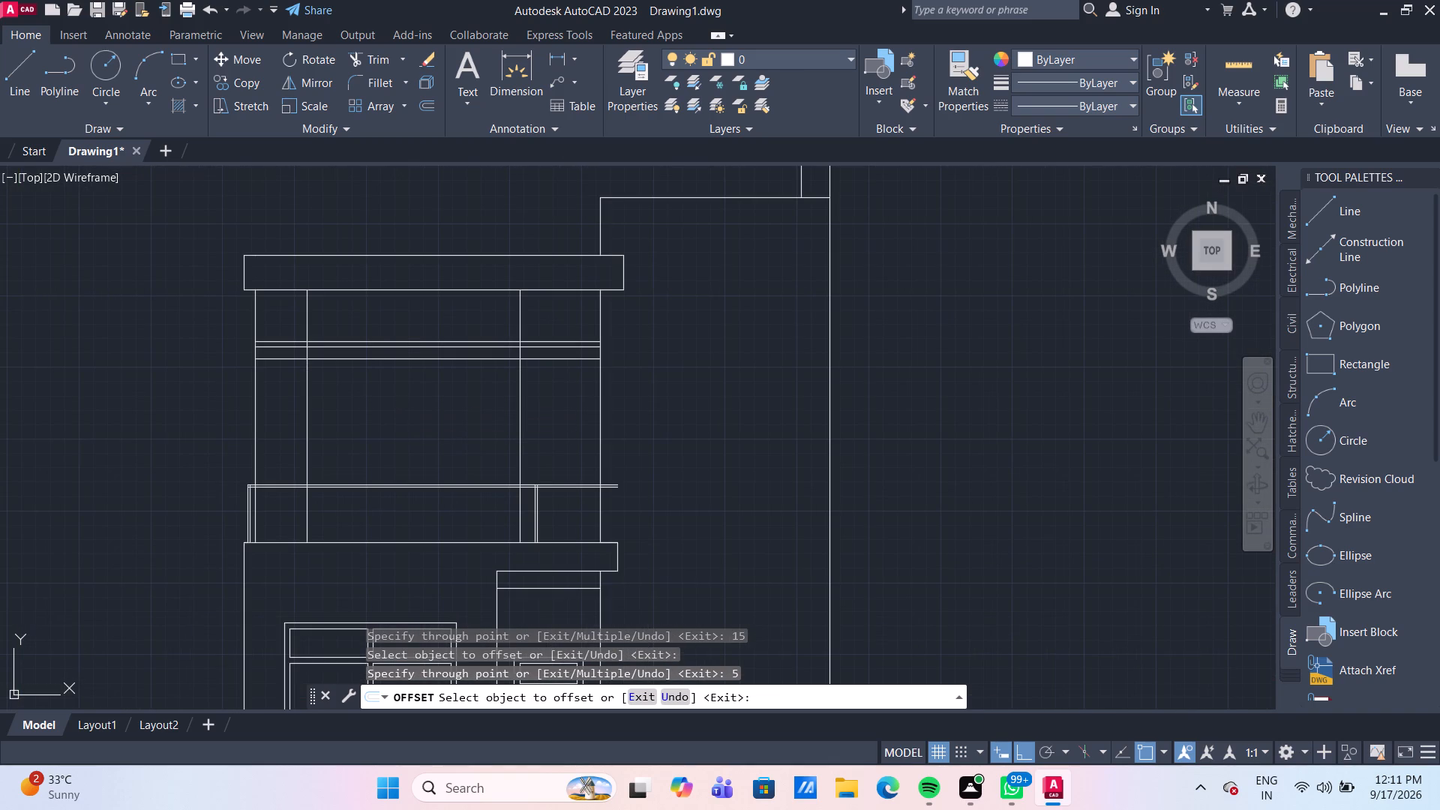
# Delete the uppermost and lowest of the three horizontal lines beneath the roof slab, keeping the middle one.
pyautogui.click(407, 361)
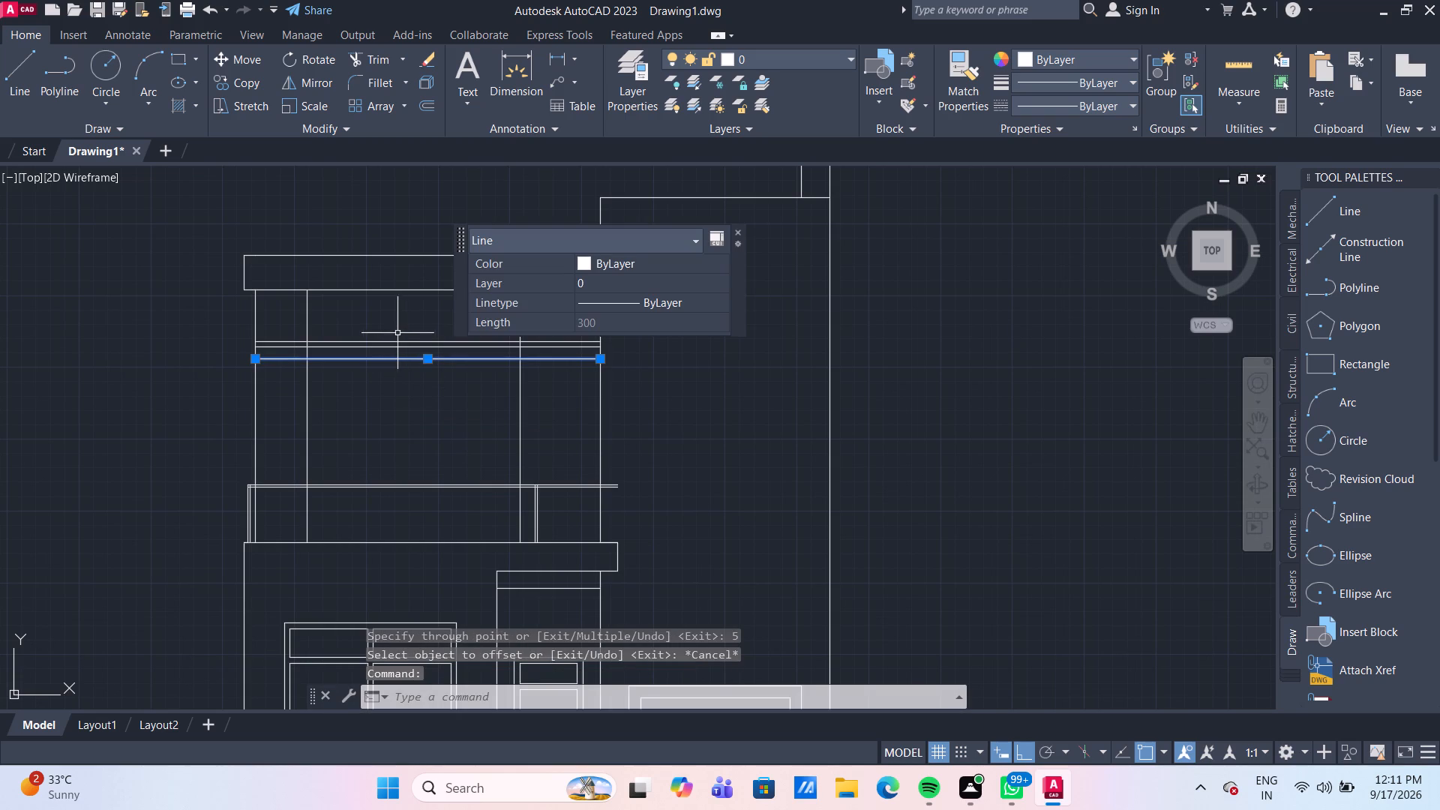
pyautogui.click(397, 343)
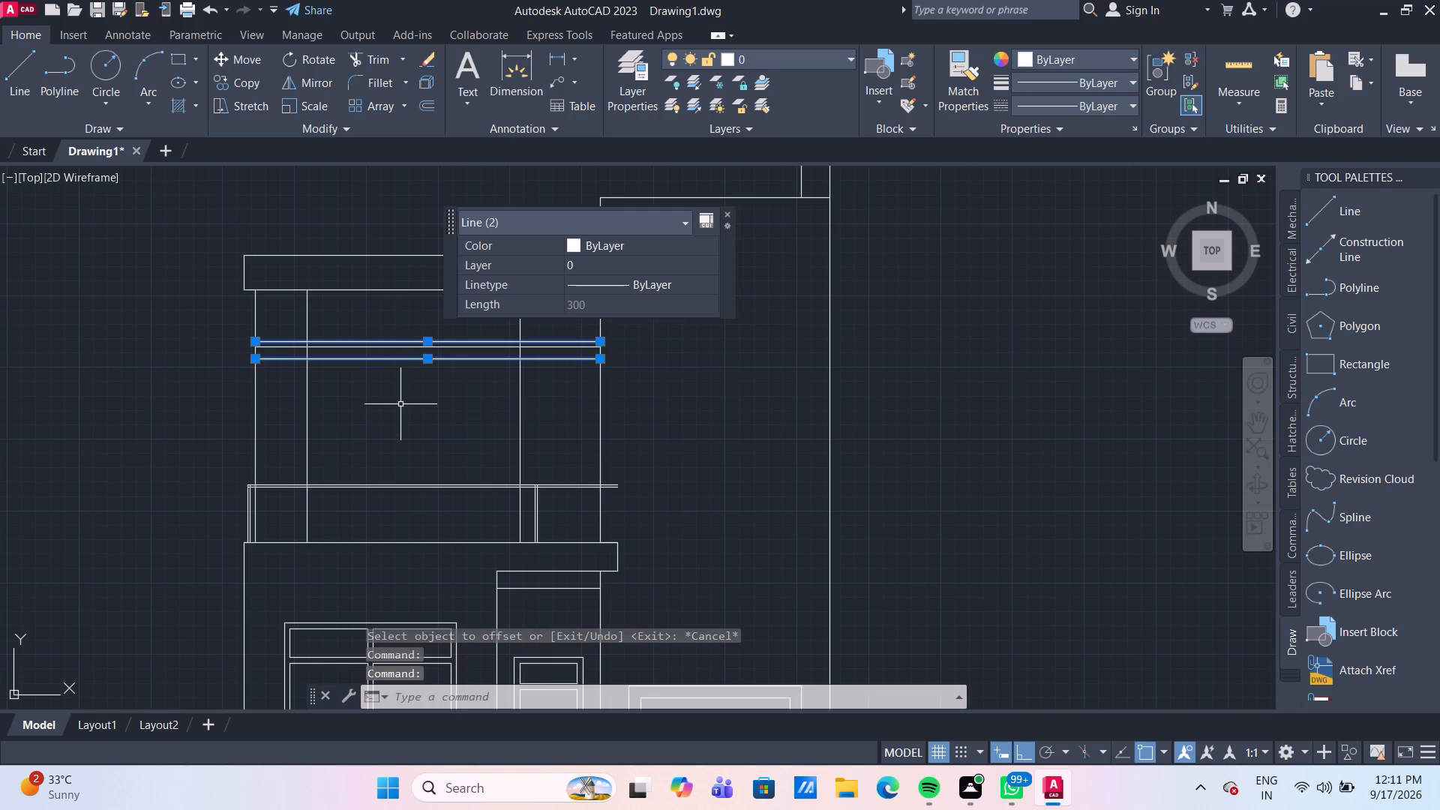
pyautogui.press('Delete')
# Trim the two opening side lines above the horizontal line and the line's ends beyond them, forming the upper-storey opening's top corners.
pyautogui.scroll(-3, 422, 404)
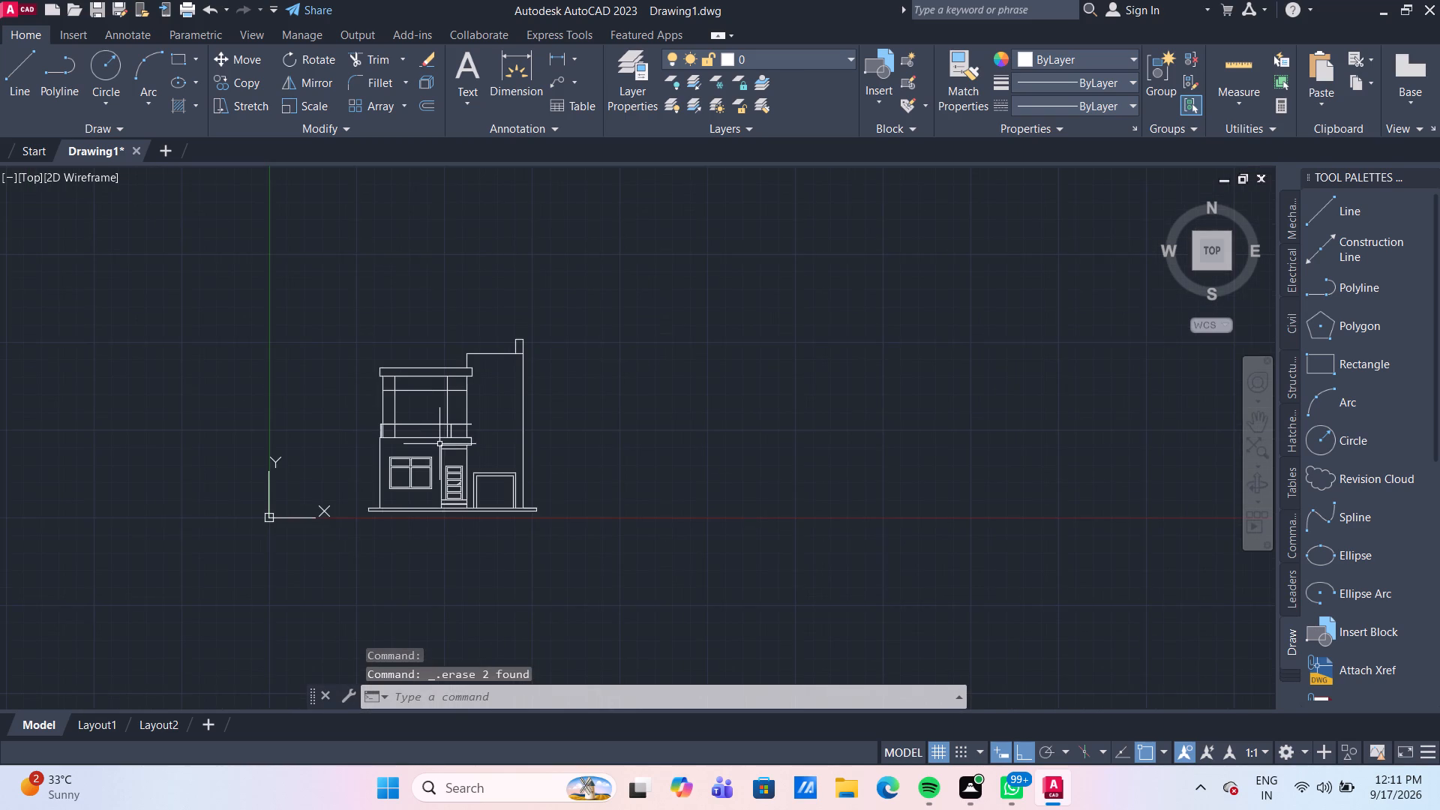
pyautogui.scroll(3, 434, 424)
pyautogui.moveTo(417, 444); pyautogui.dragTo(408, 503, button='middle')
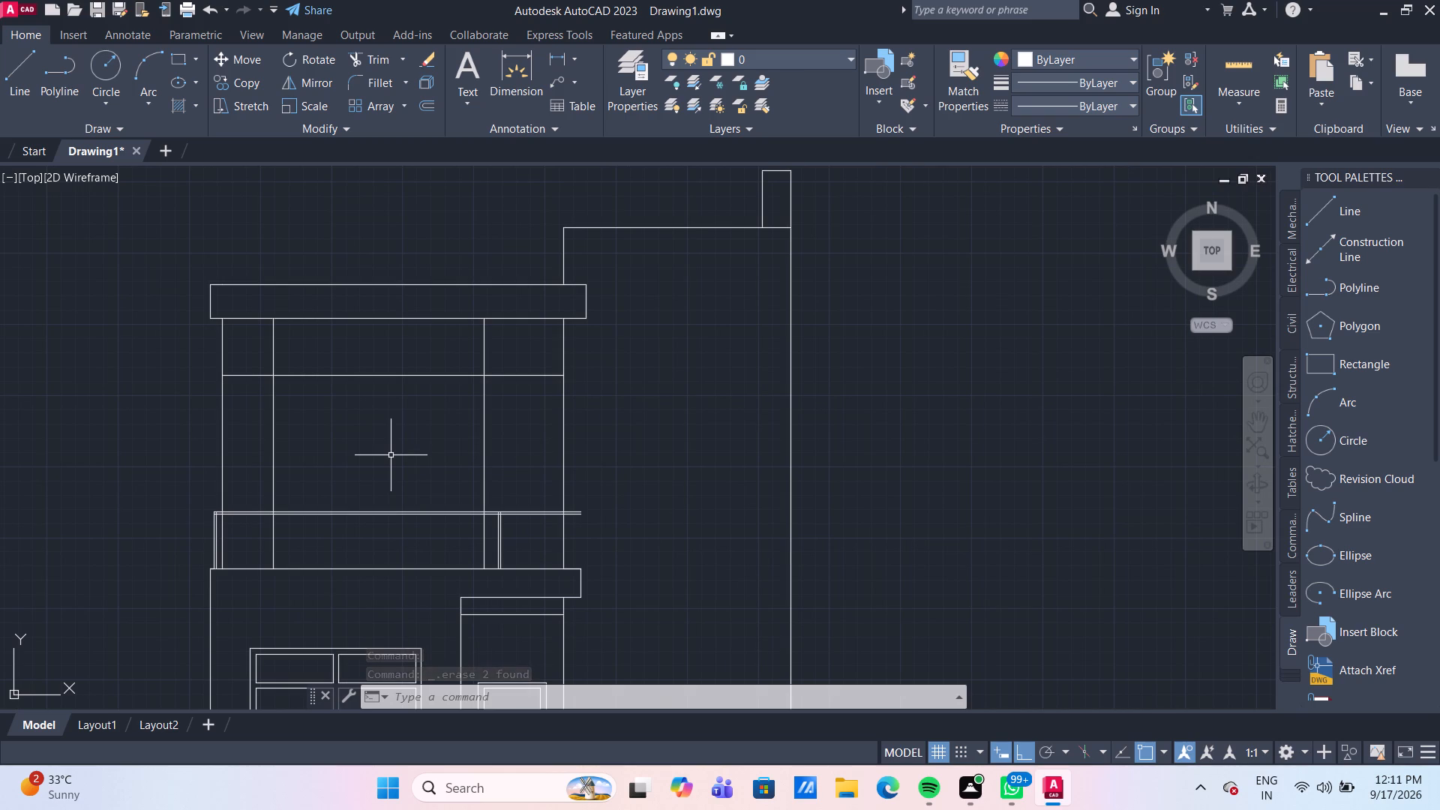
pyautogui.press('t')
pyautogui.press('r')
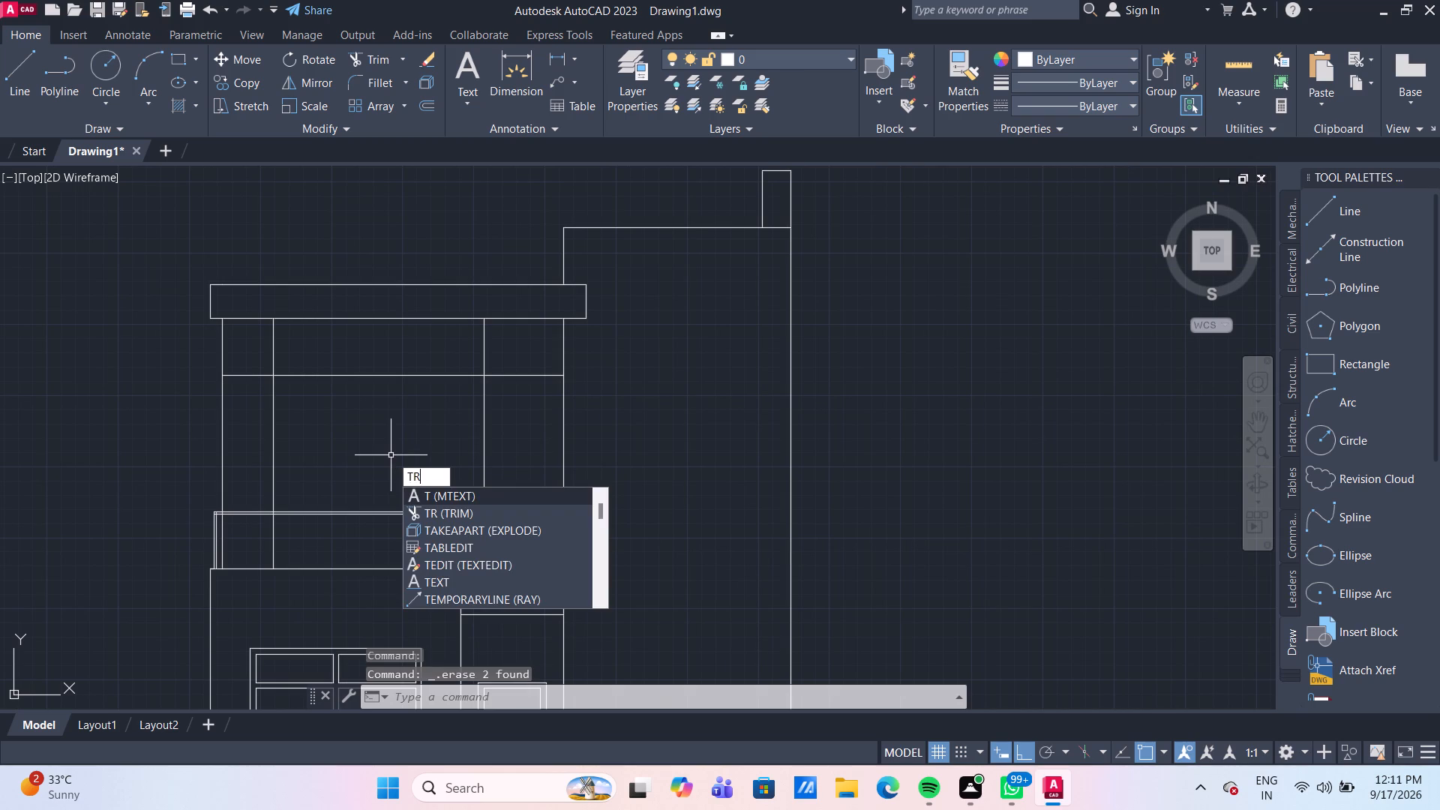
pyautogui.press('Return')
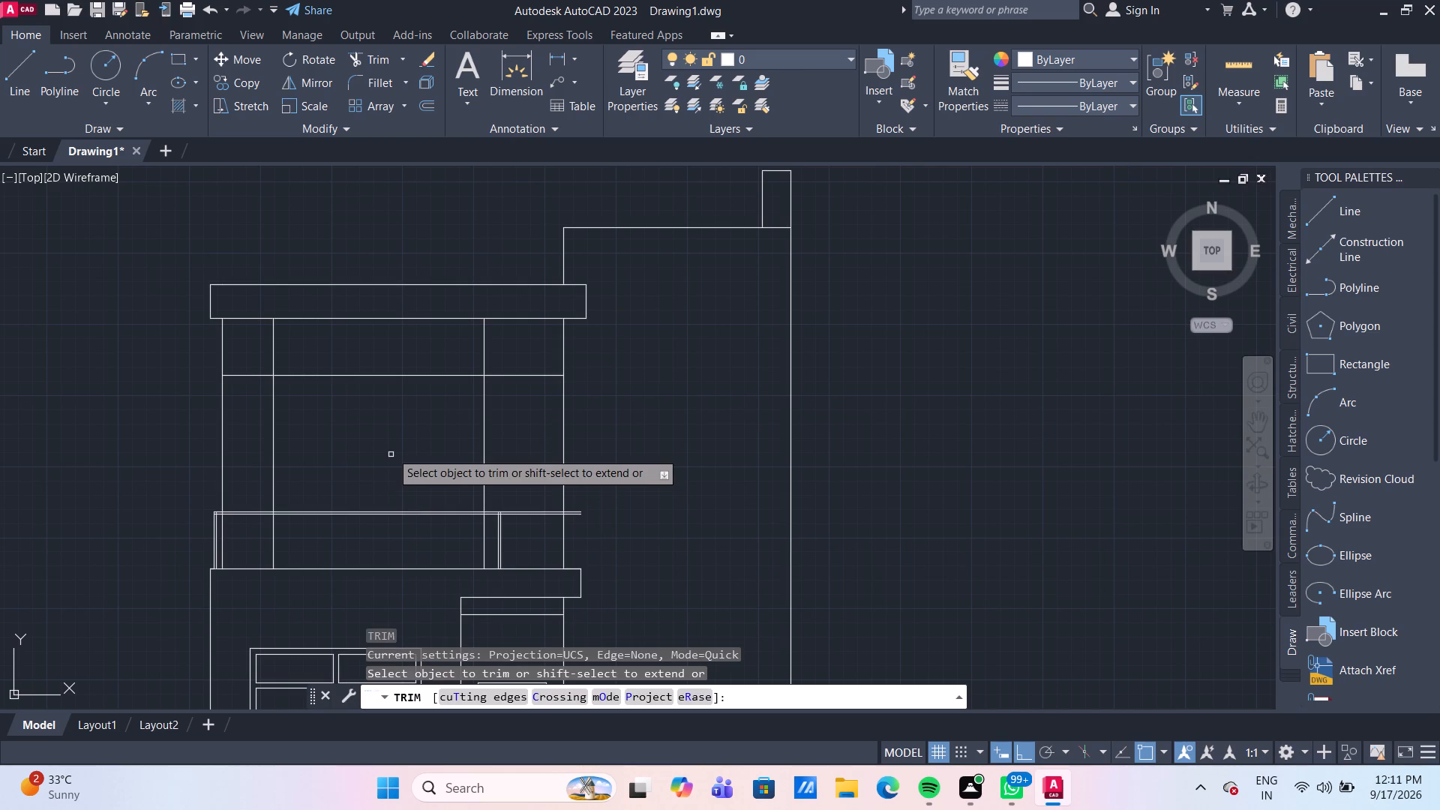
pyautogui.click(248, 342)
pyautogui.click(505, 348)
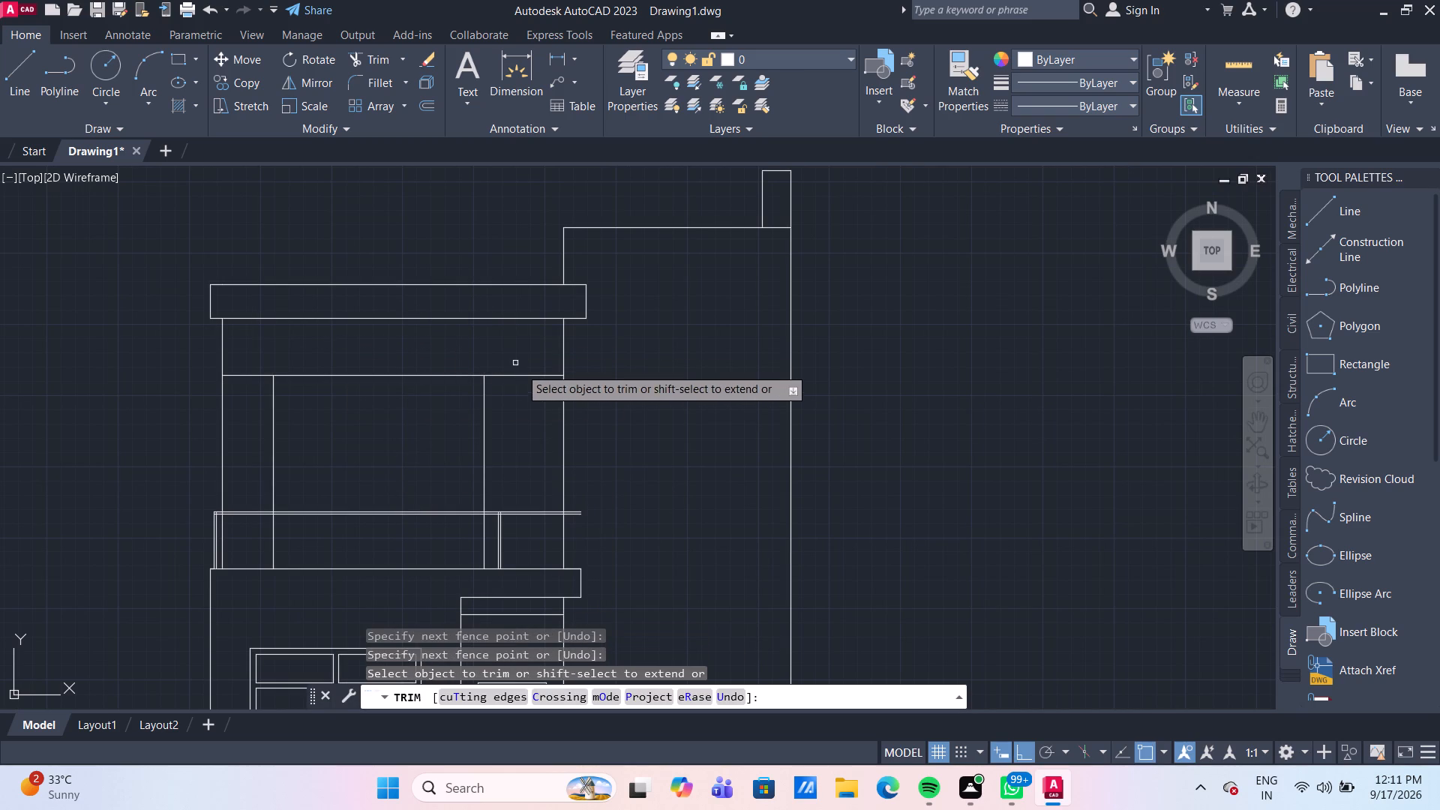
pyautogui.click(526, 376)
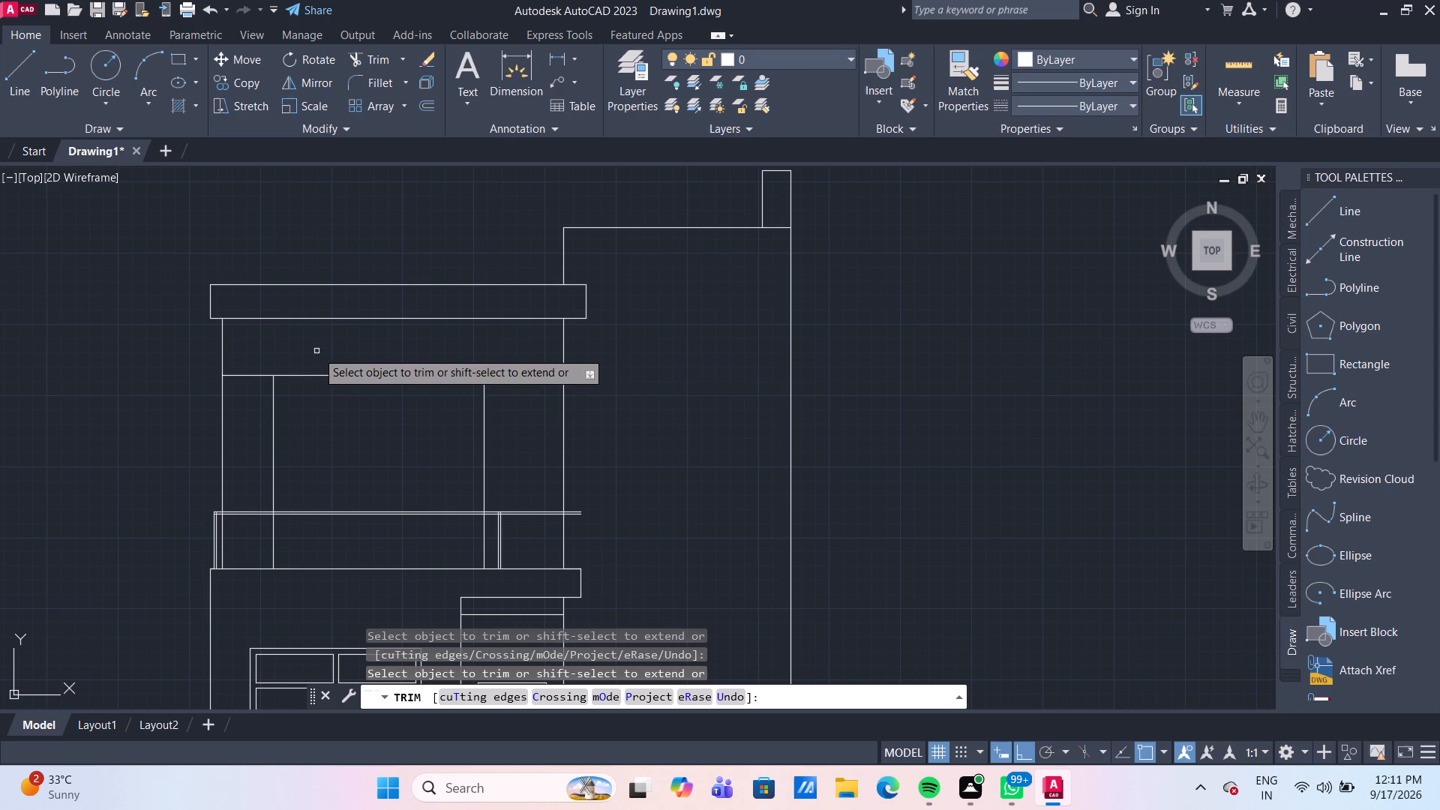
pyautogui.click(239, 377)
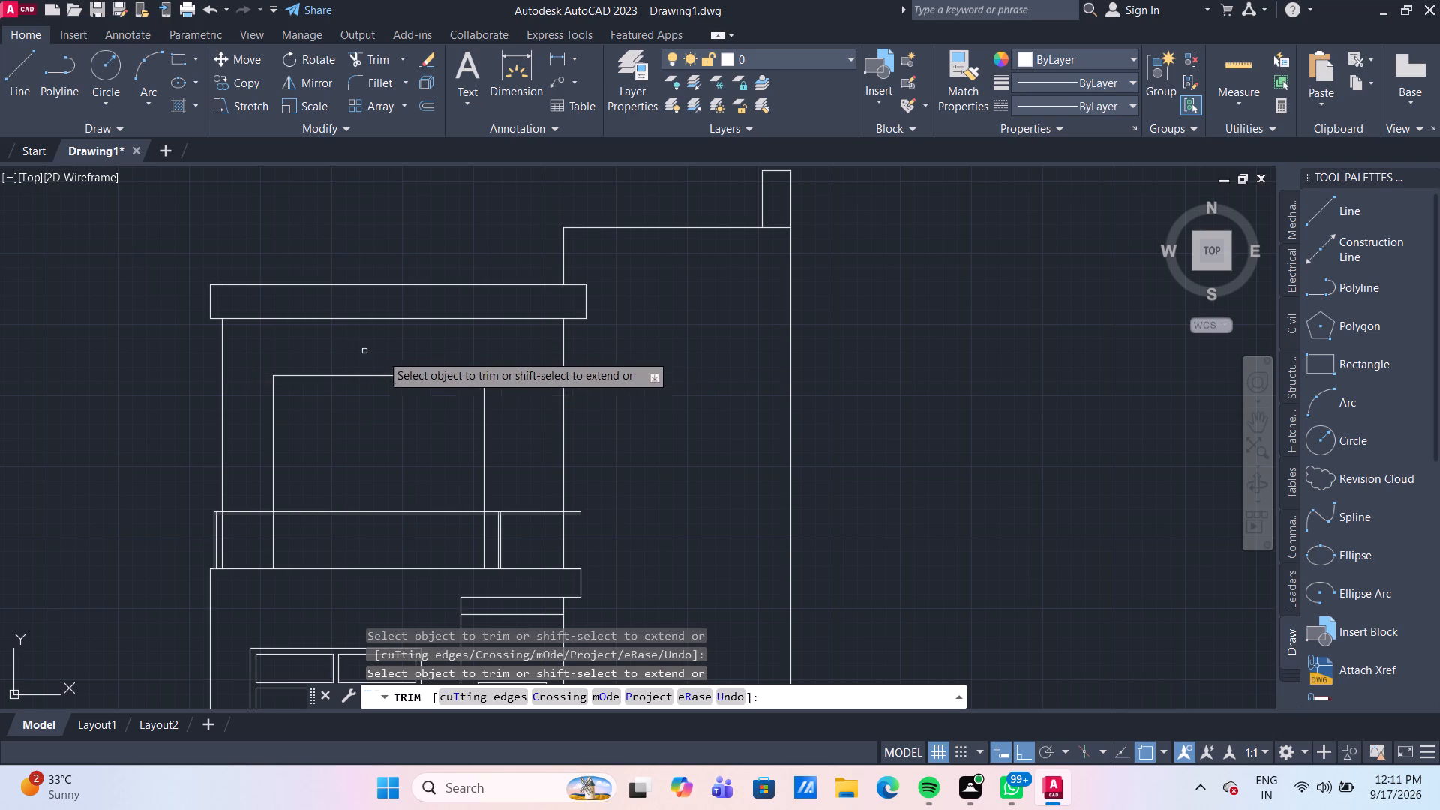
pyautogui.scroll(-1, 586, 407)
pyautogui.moveTo(623, 411); pyautogui.dragTo(593, 355, button='middle')
pyautogui.press('Escape')
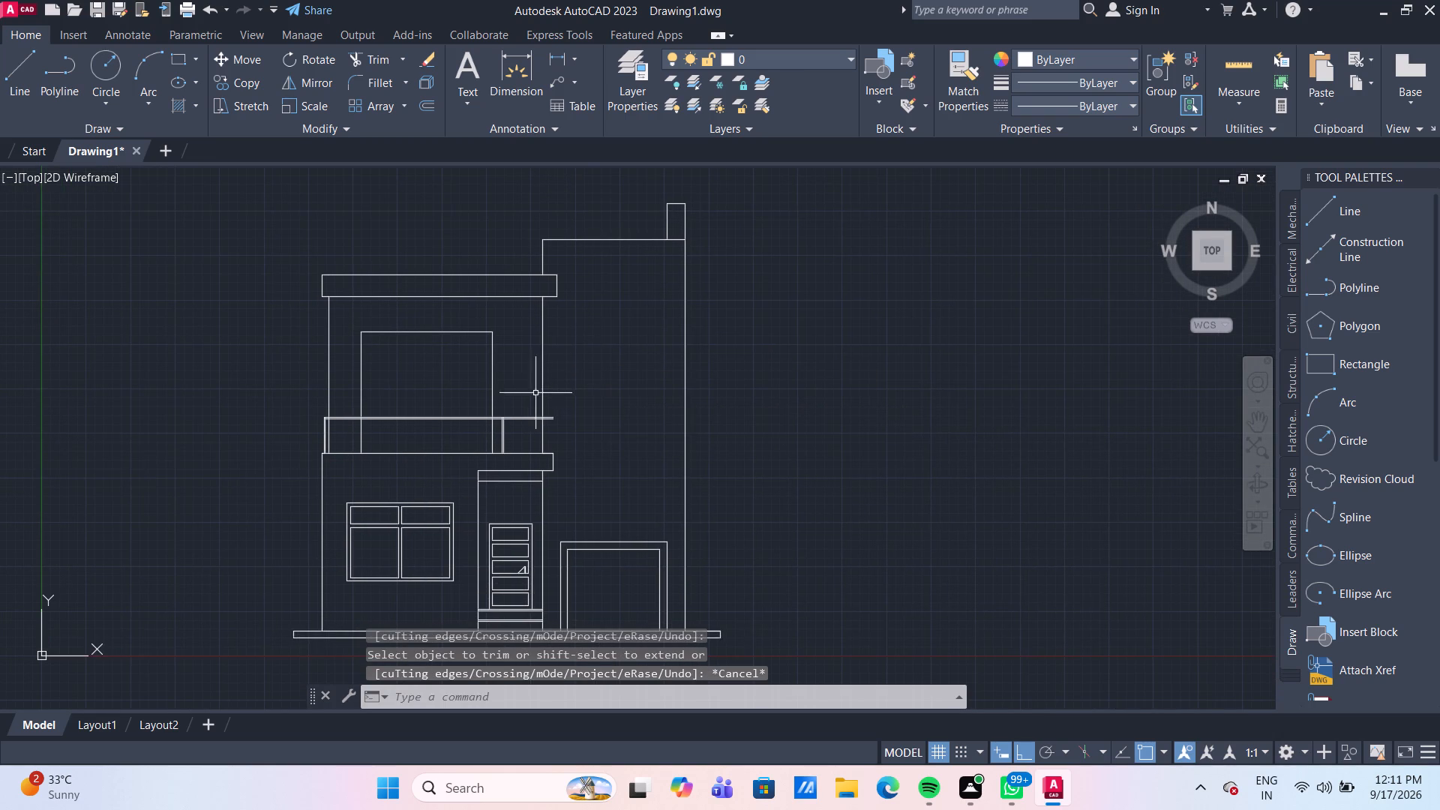
# Draw a vertical line from the midpoint of the upper-storey opening's top edge down to the floor slab.
pyautogui.scroll(1, 442, 392)
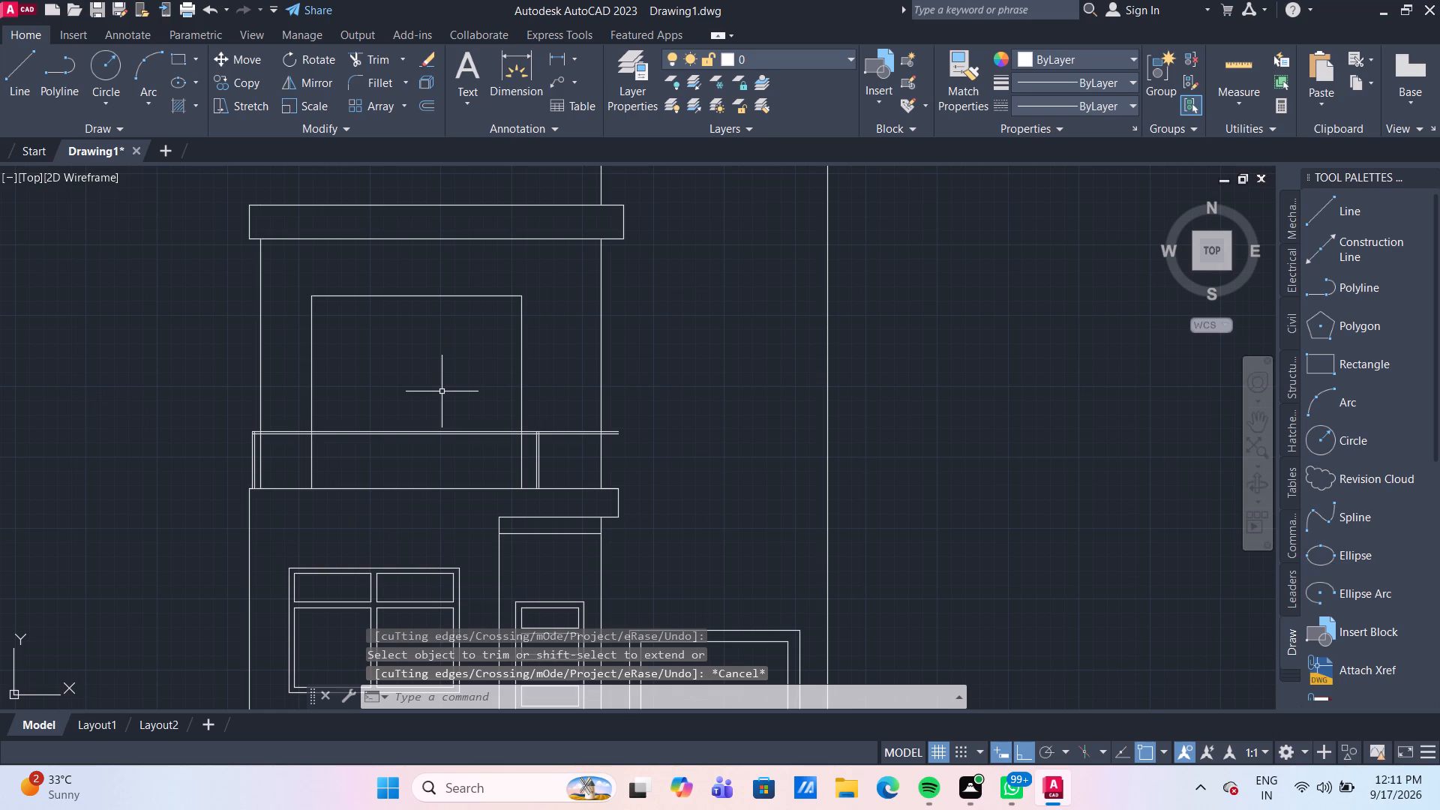
pyautogui.moveTo(442, 391); pyautogui.dragTo(437, 431, button='middle')
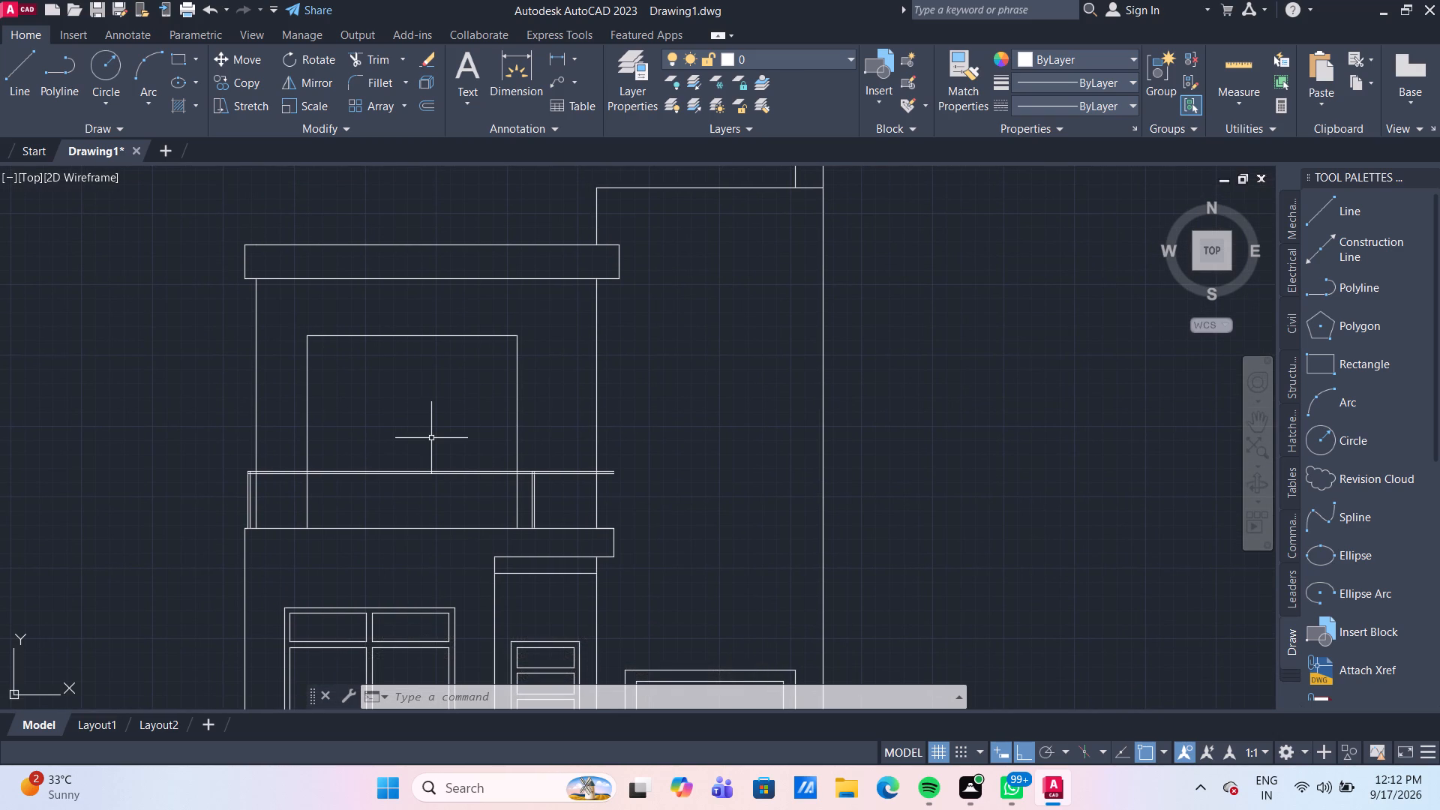
pyautogui.press('o')
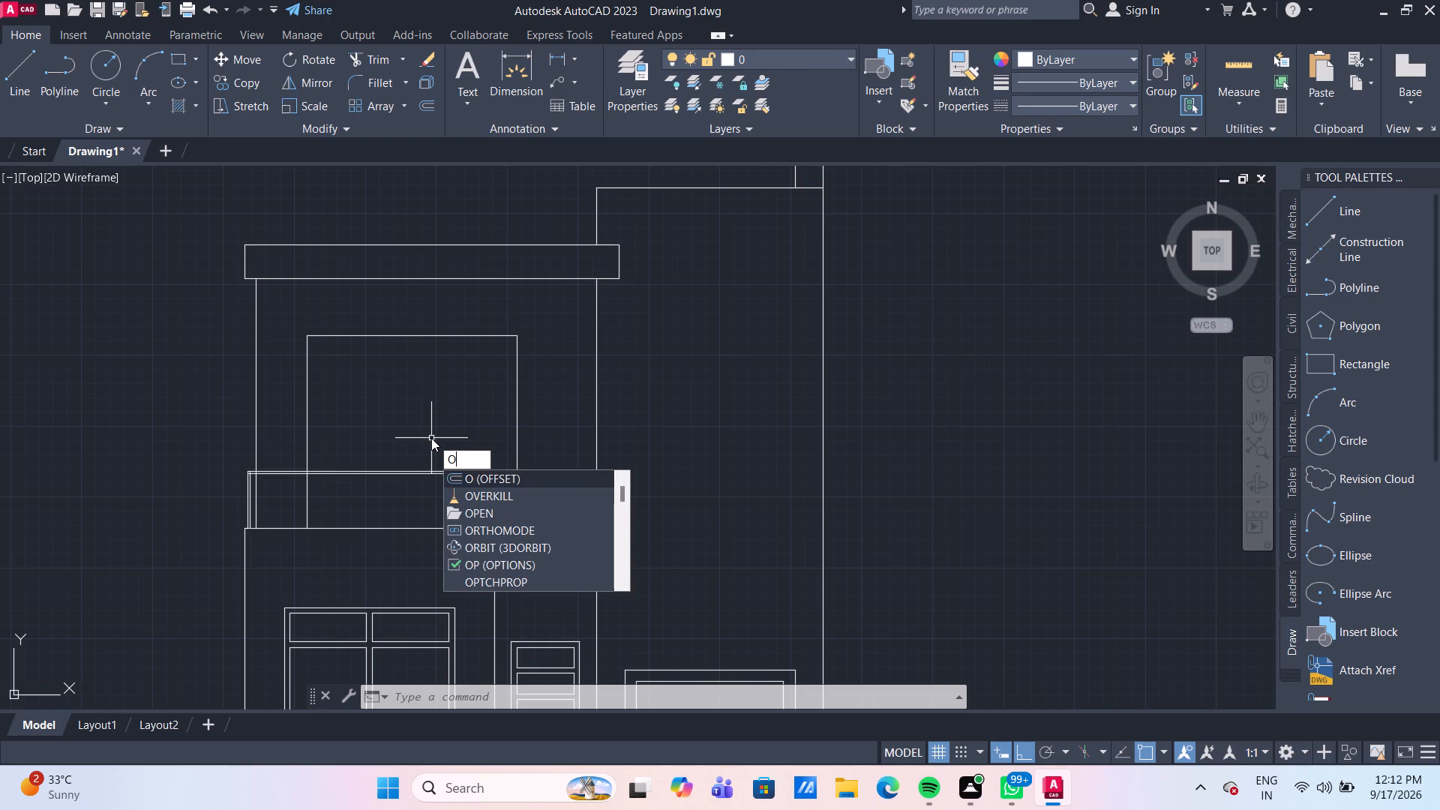
pyautogui.press('BackSpace')
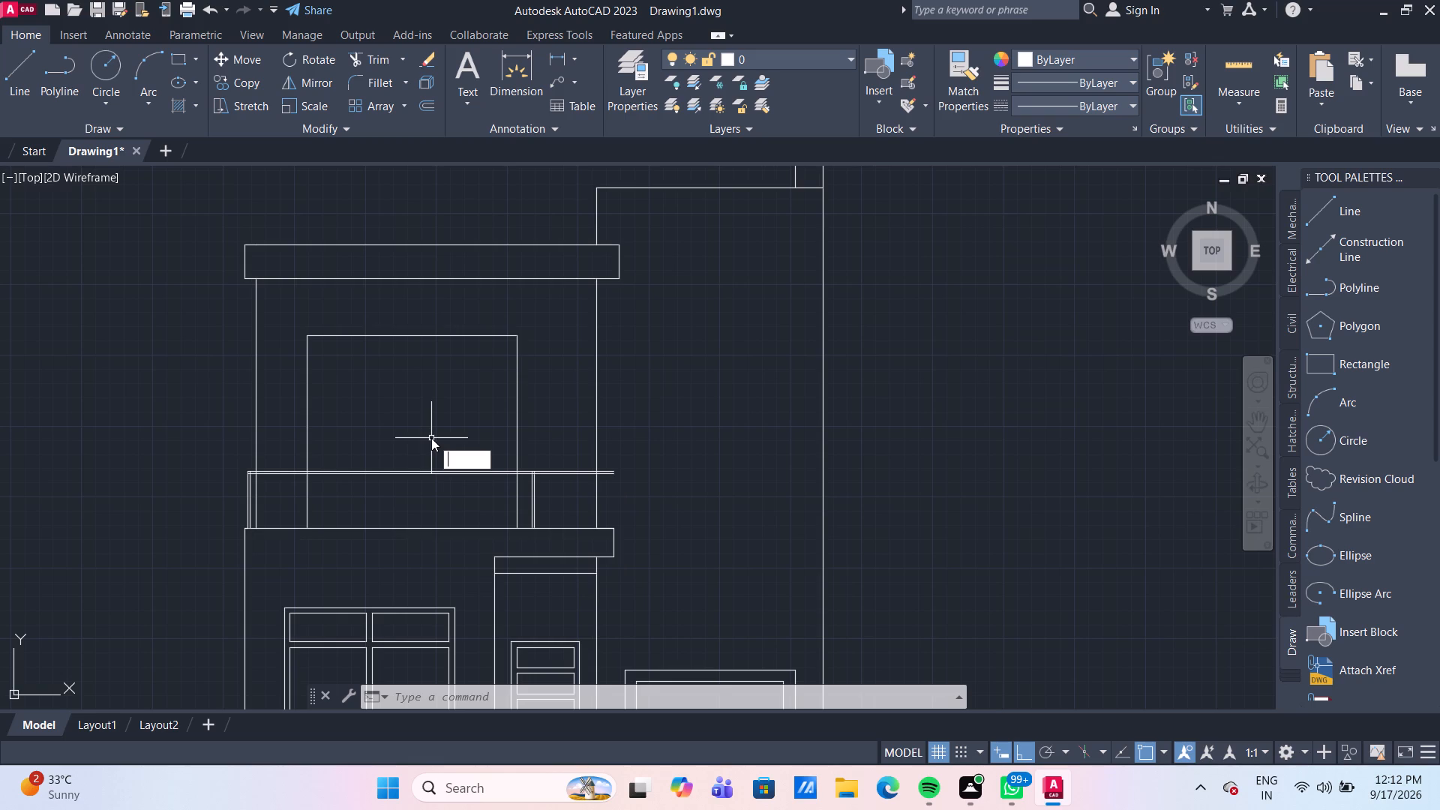
pyautogui.press('l')
pyautogui.press('Return')
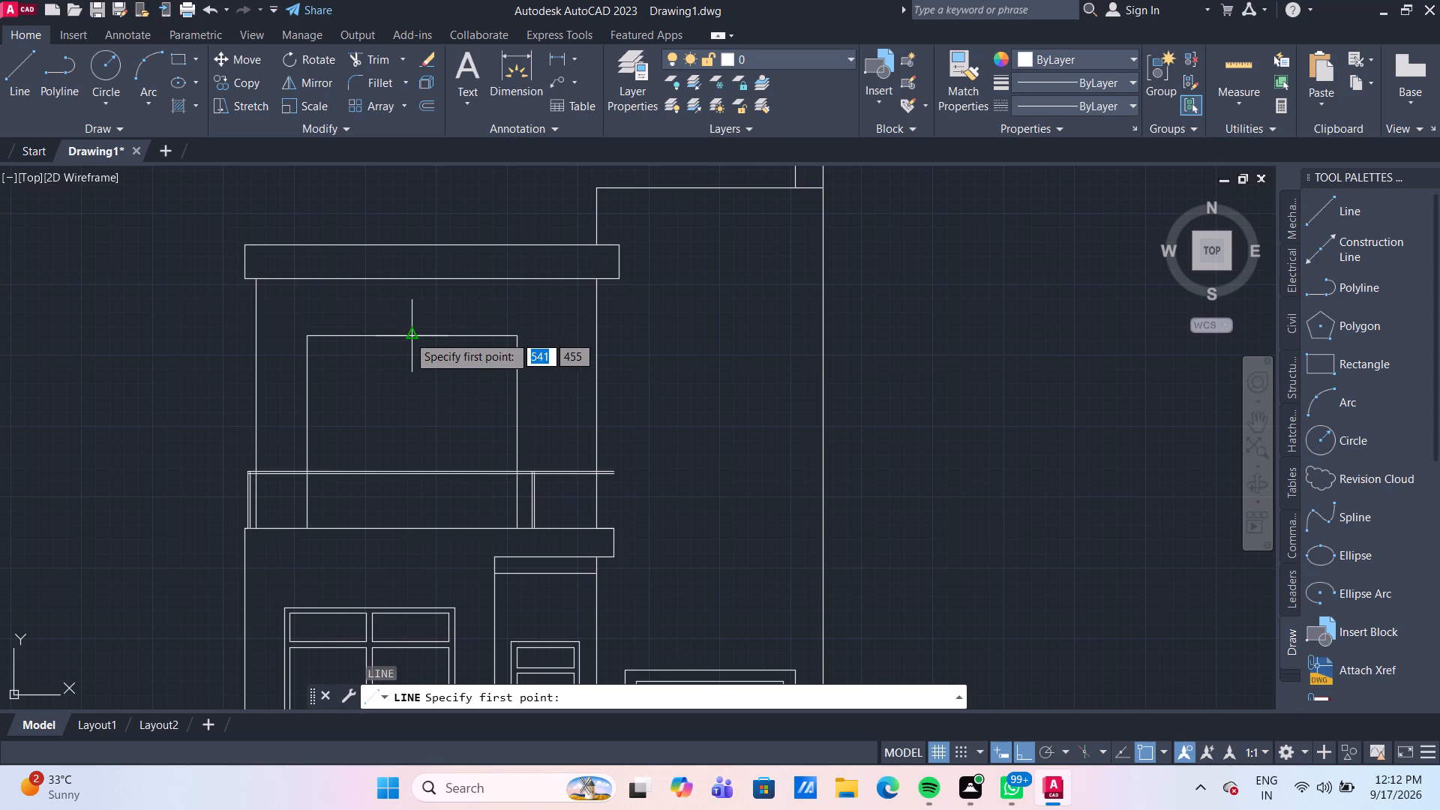
pyautogui.click(412, 339)
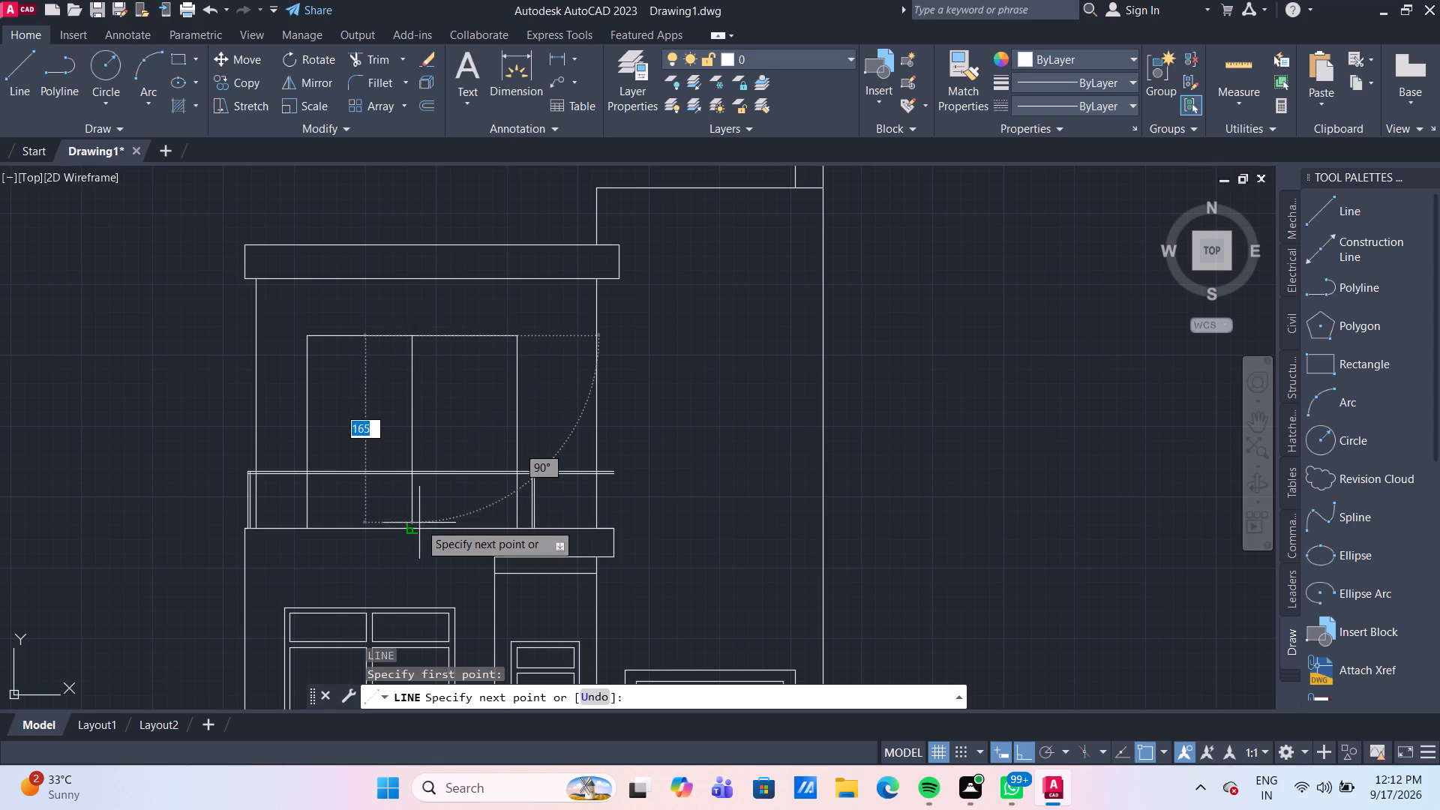
pyautogui.click(414, 529)
pyautogui.press('Return')
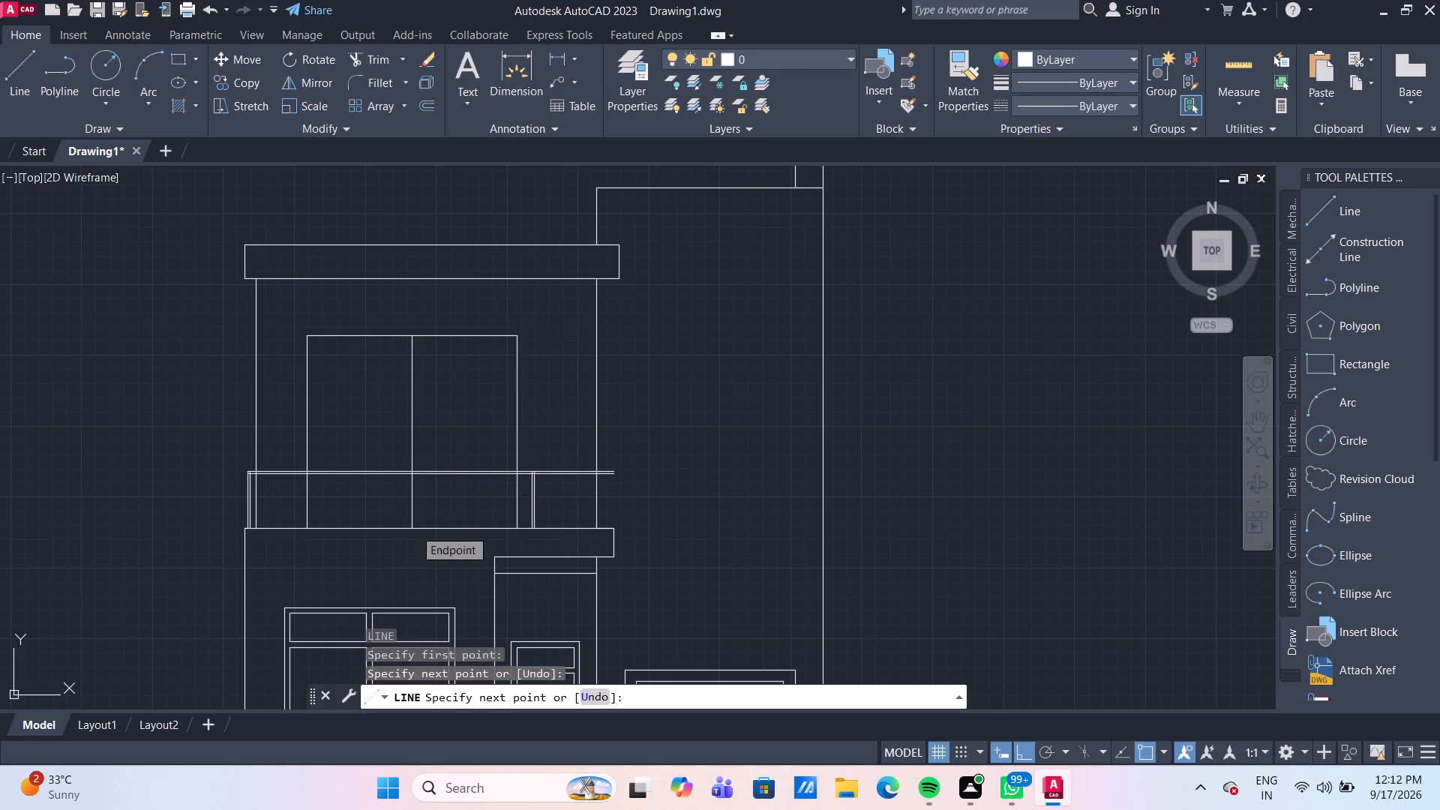
# Offset the upper-storey opening's top, right and left edges 5 mm inward.
pyautogui.press('o')
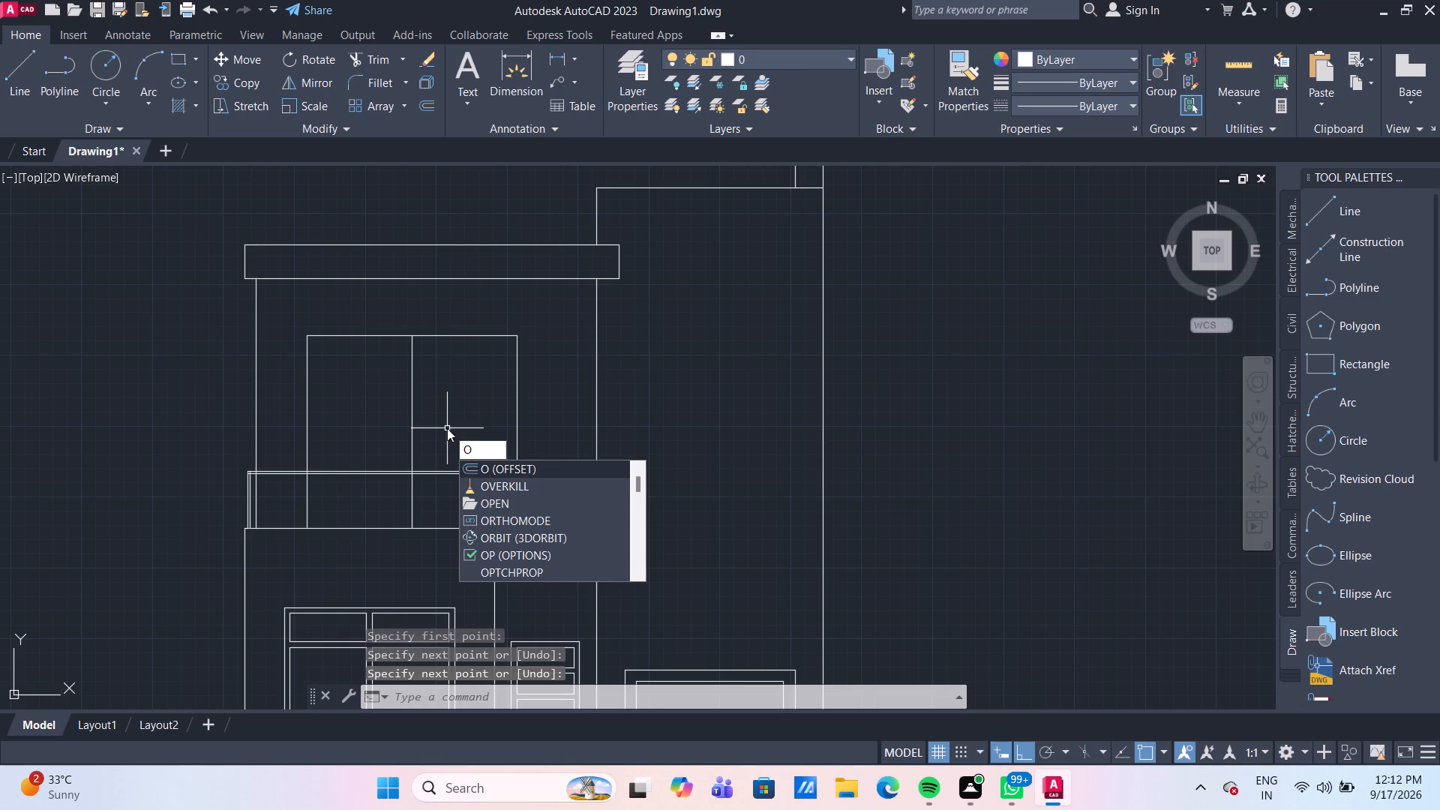
pyautogui.press('Return')
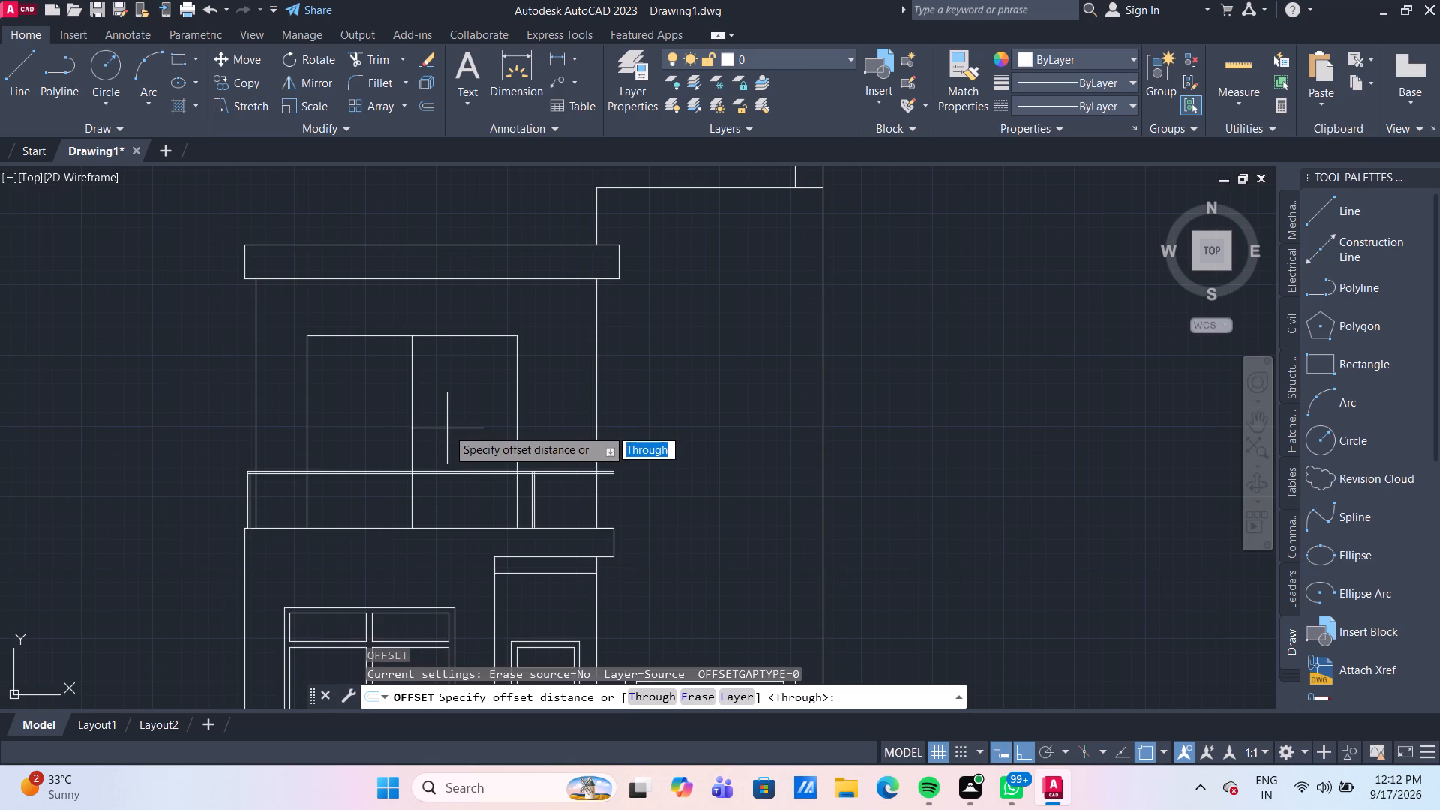
pyautogui.press('Return')
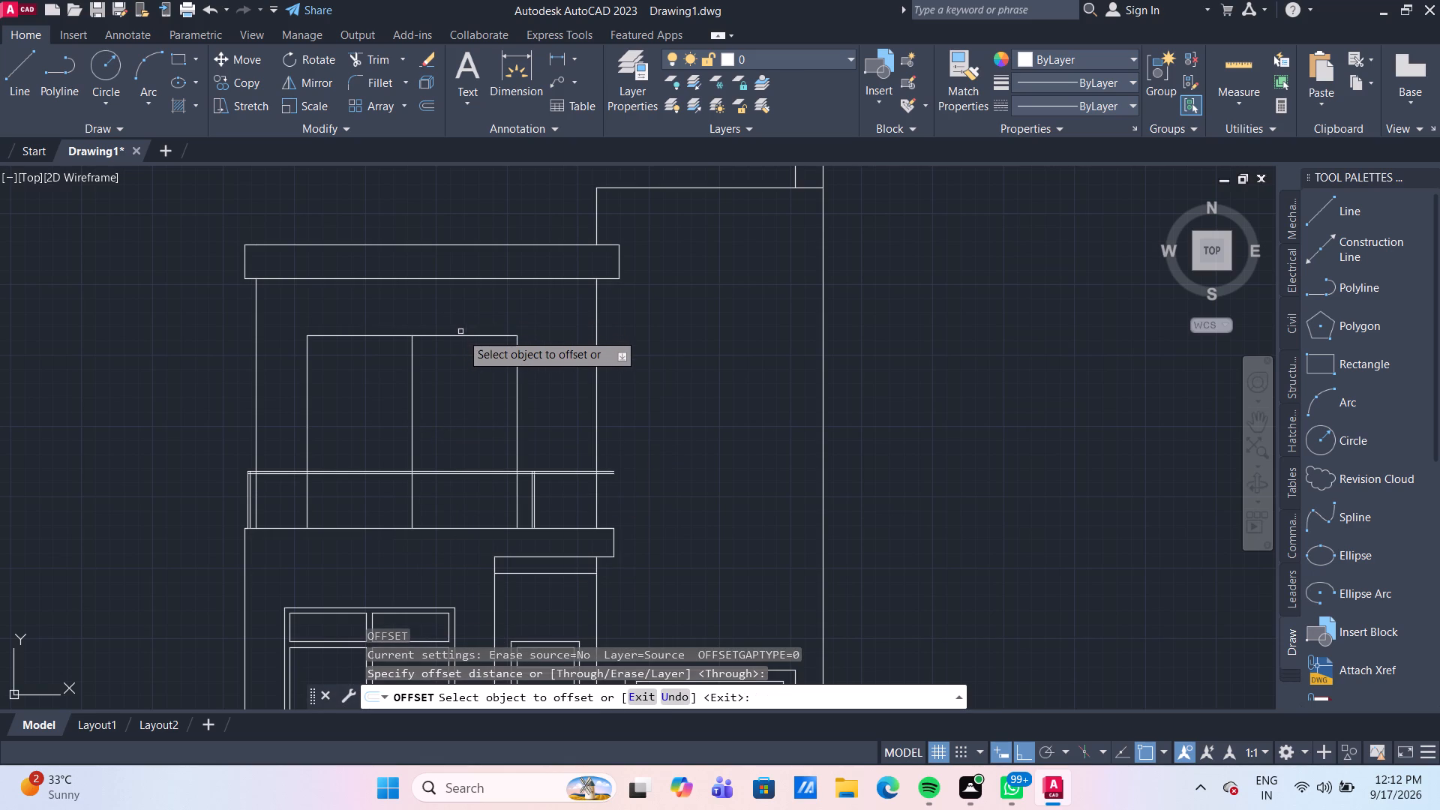
pyautogui.scroll(1, 463, 343)
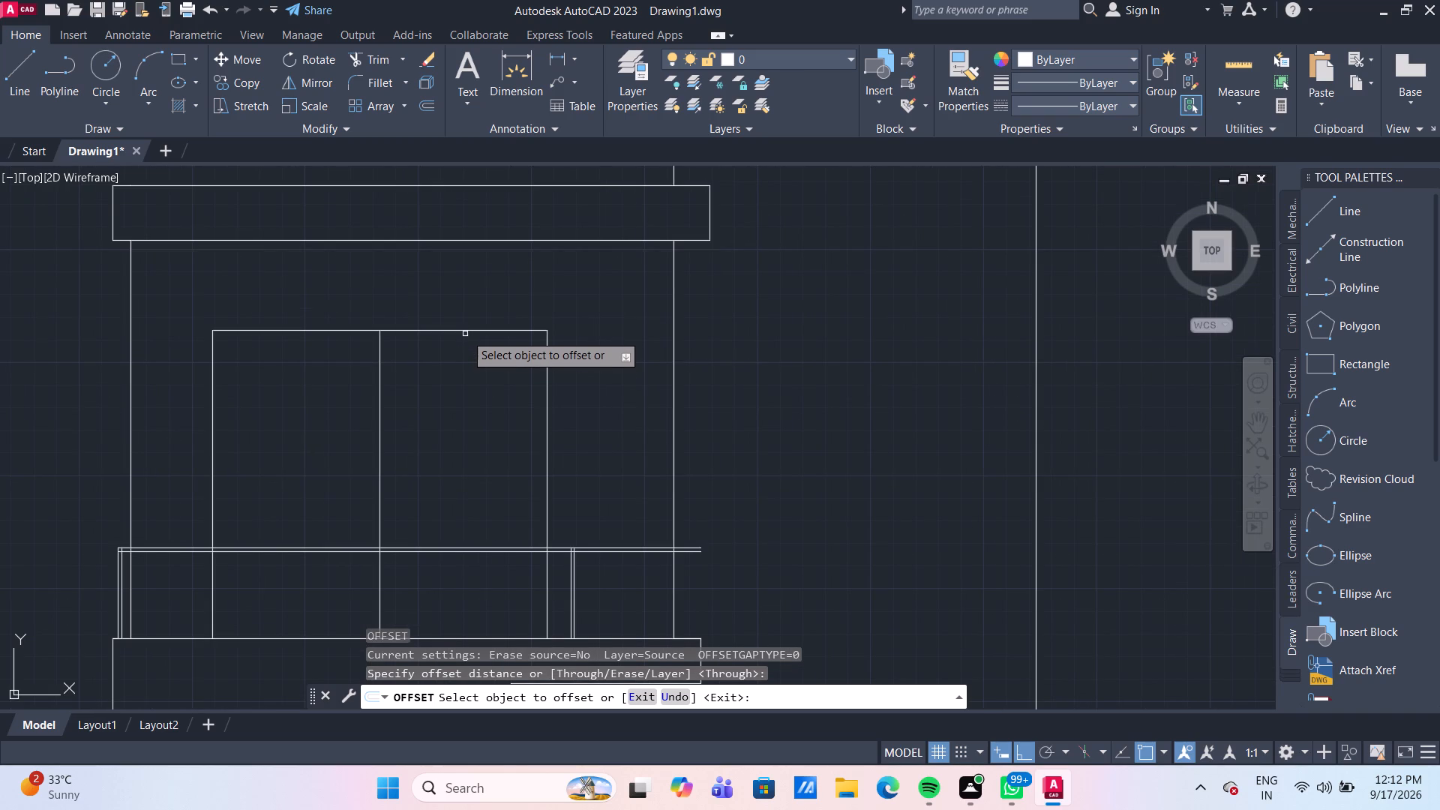
pyautogui.click(465, 334)
pyautogui.click(466, 329)
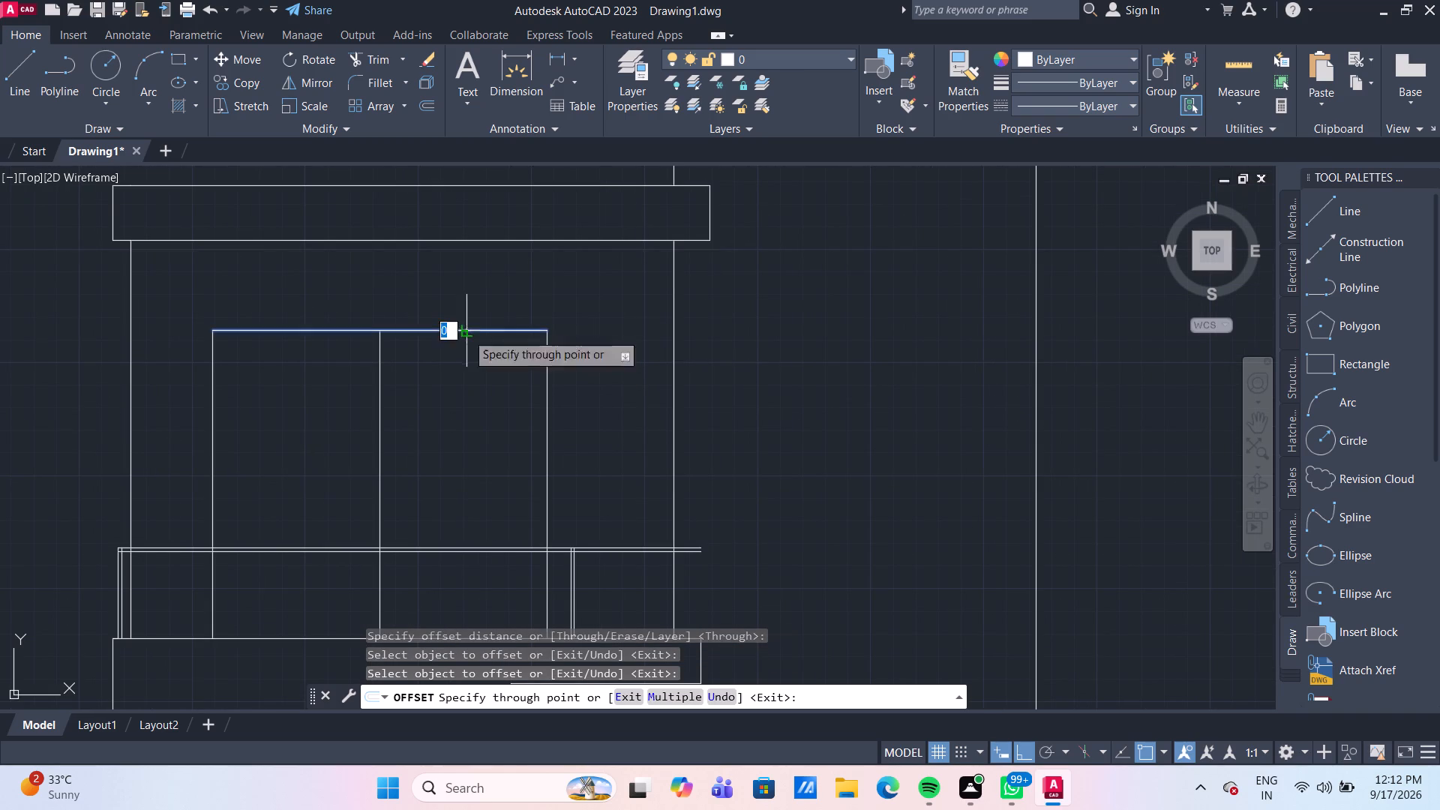
pyautogui.press('5')
pyautogui.press('Return')
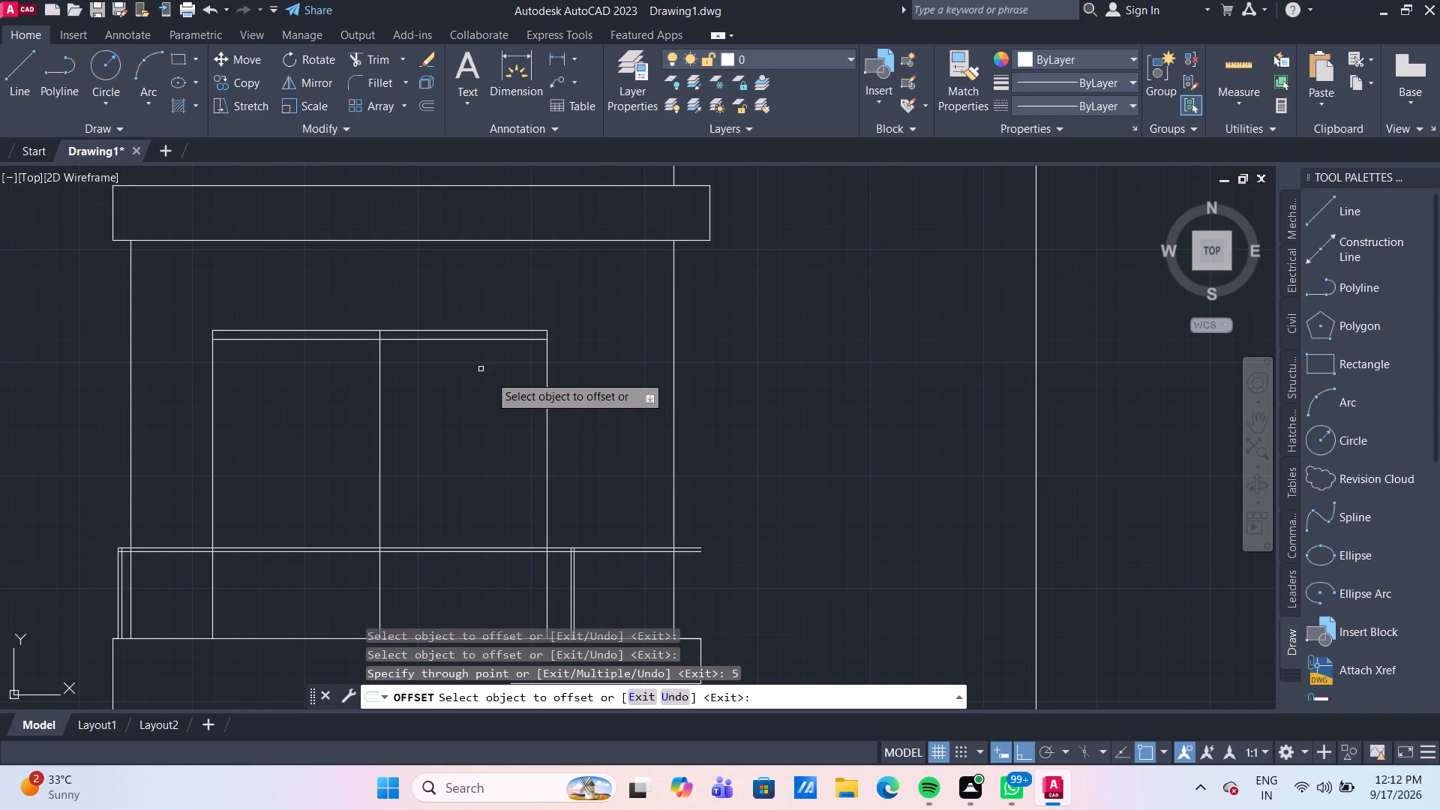
pyautogui.click(545, 409)
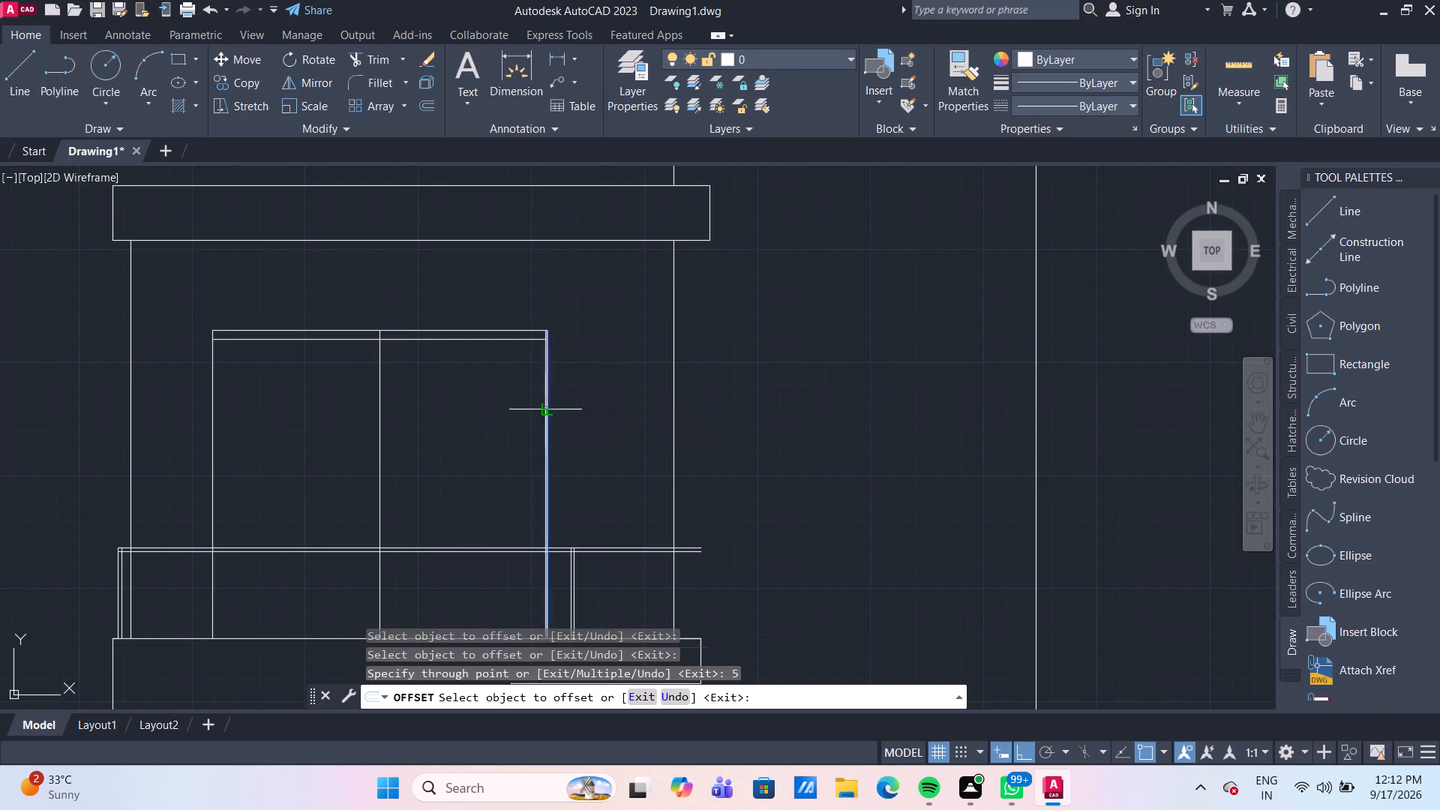
pyautogui.press('5')
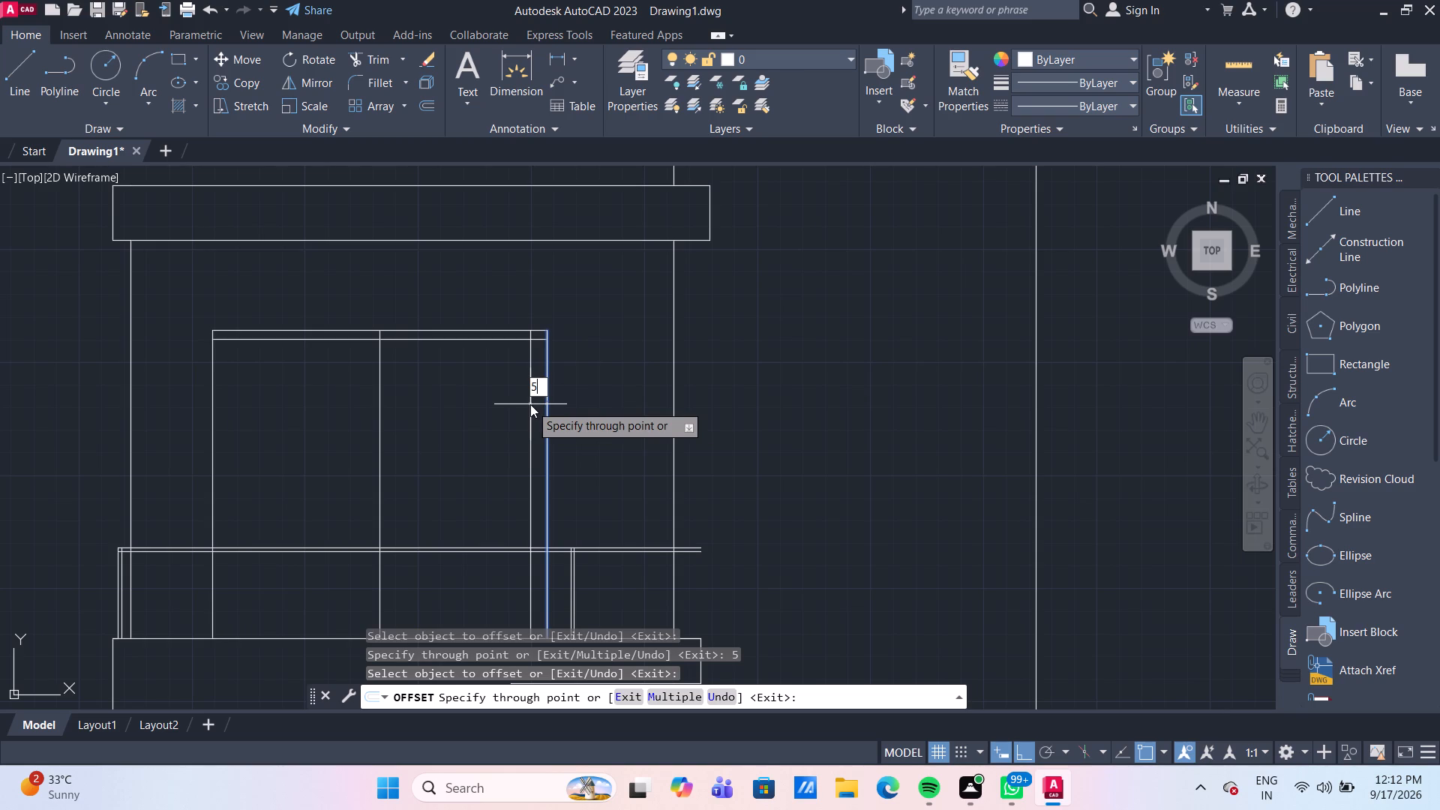
pyautogui.press('Return')
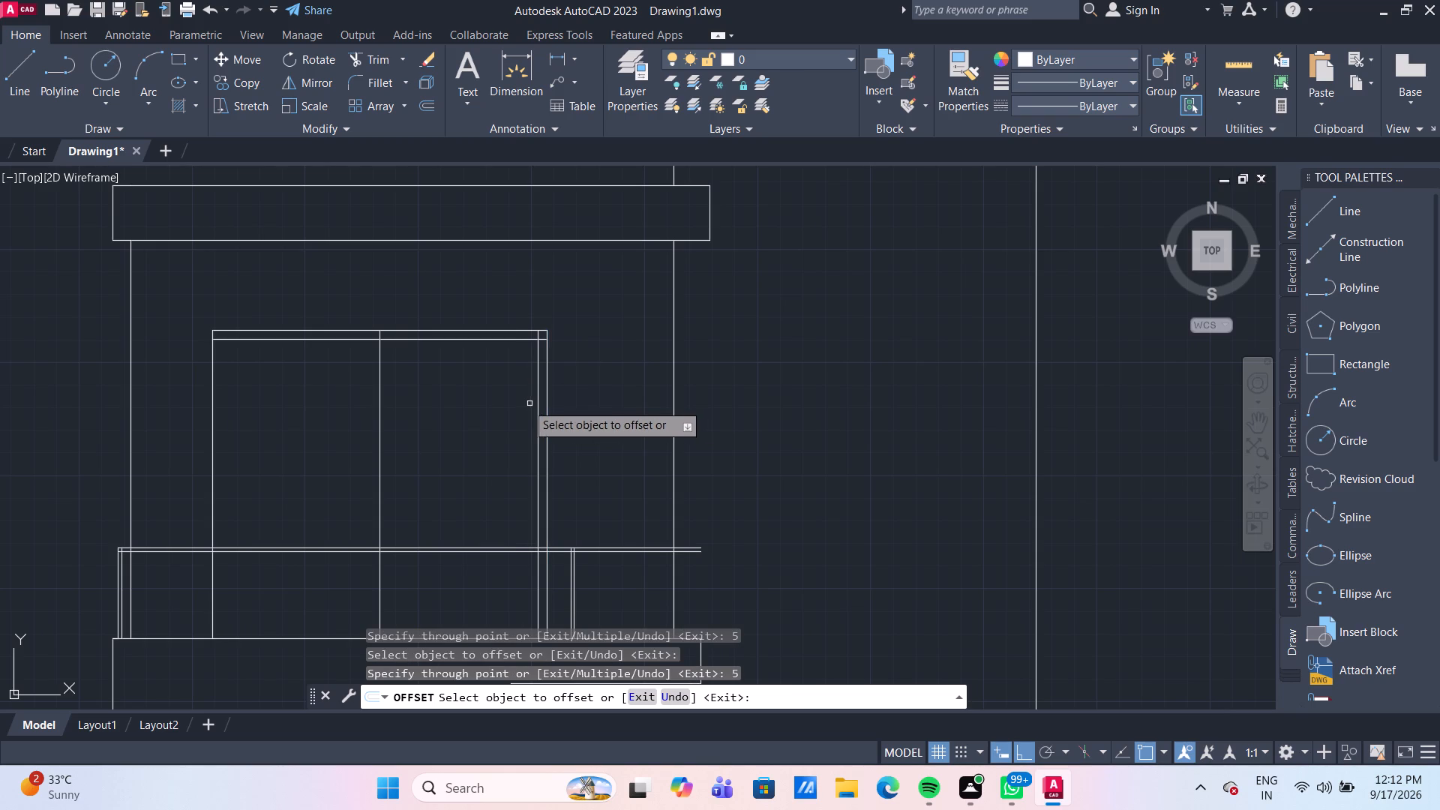
pyautogui.click(212, 453)
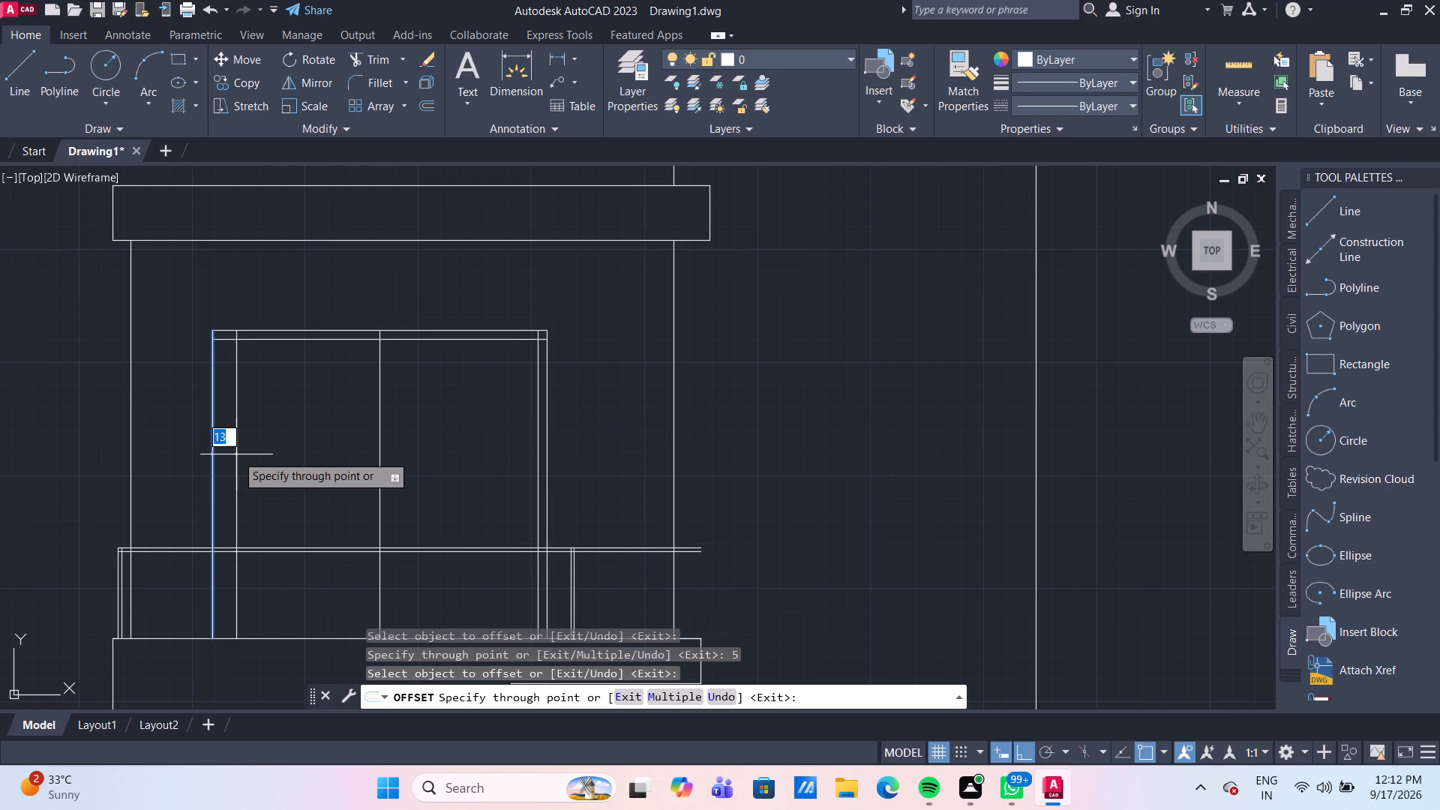
pyautogui.press('5')
pyautogui.press('Return')
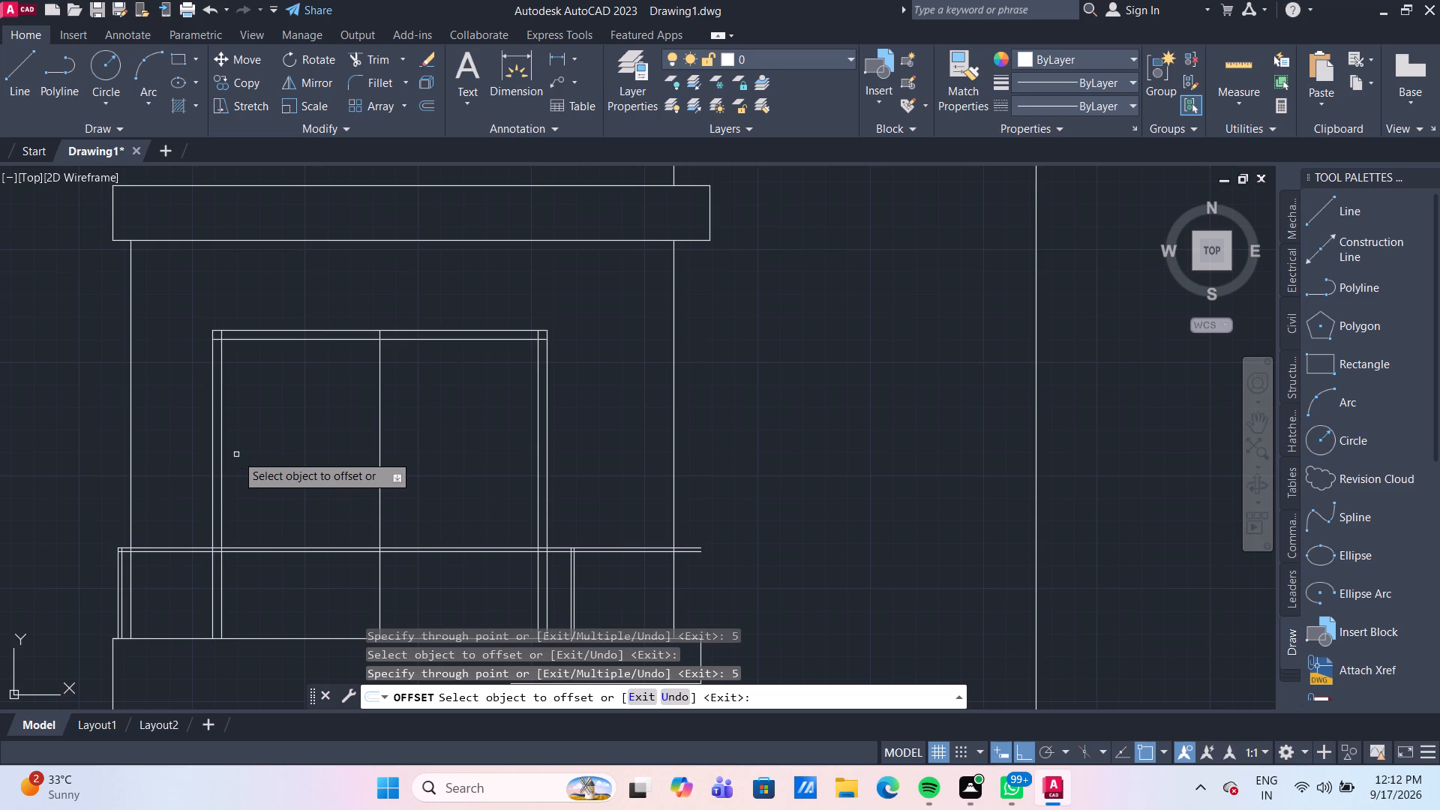
# Offset the inner top, right and left frame lines of the upper-storey opening another 5 mm inward.
pyautogui.scroll(-2, 236, 454)
pyautogui.scroll(-1, 280, 520)
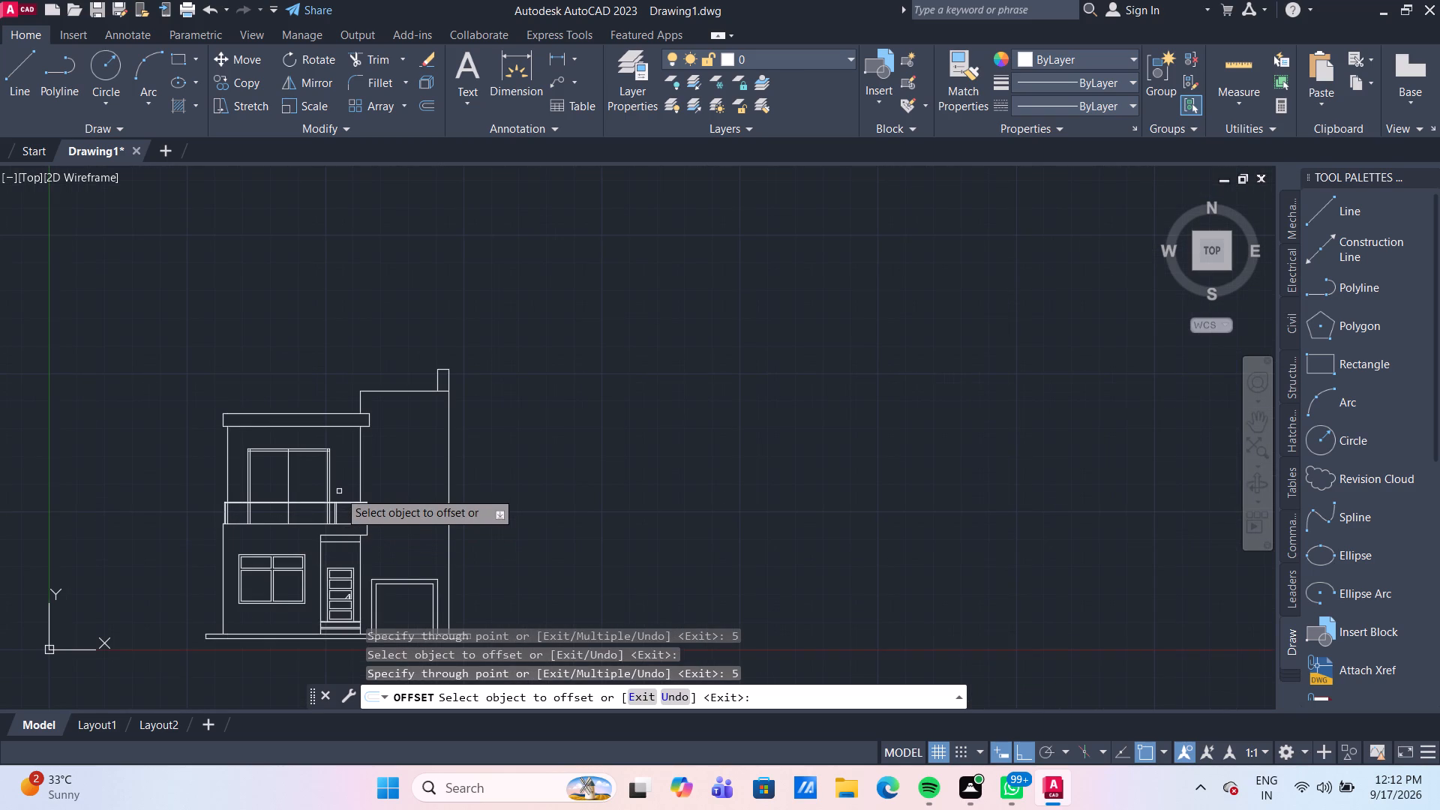
pyautogui.scroll(4, 322, 467)
pyautogui.moveTo(334, 454); pyautogui.dragTo(499, 309, button='middle')
pyautogui.scroll(-4, 483, 309)
pyautogui.scroll(1, 468, 316)
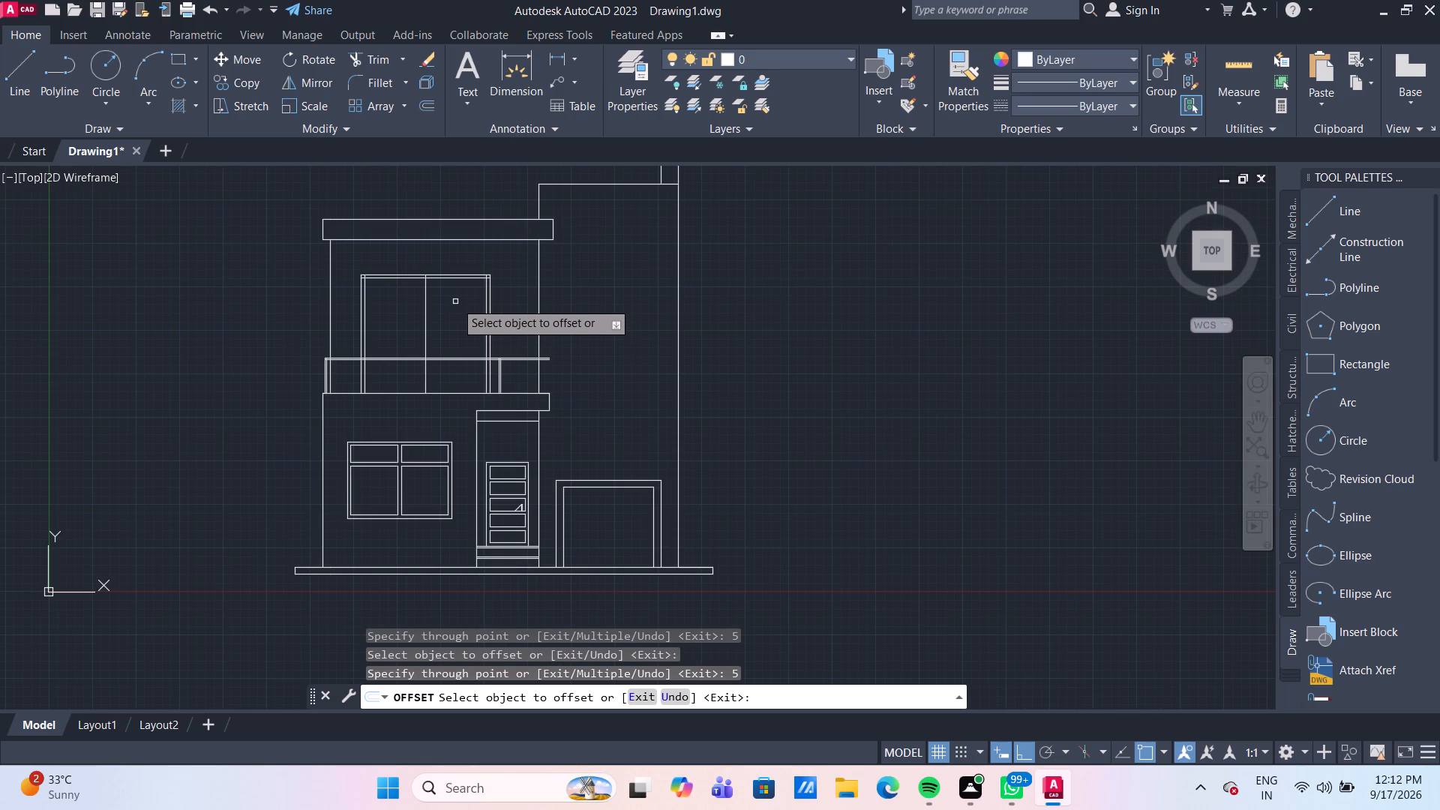
pyautogui.scroll(2, 455, 301)
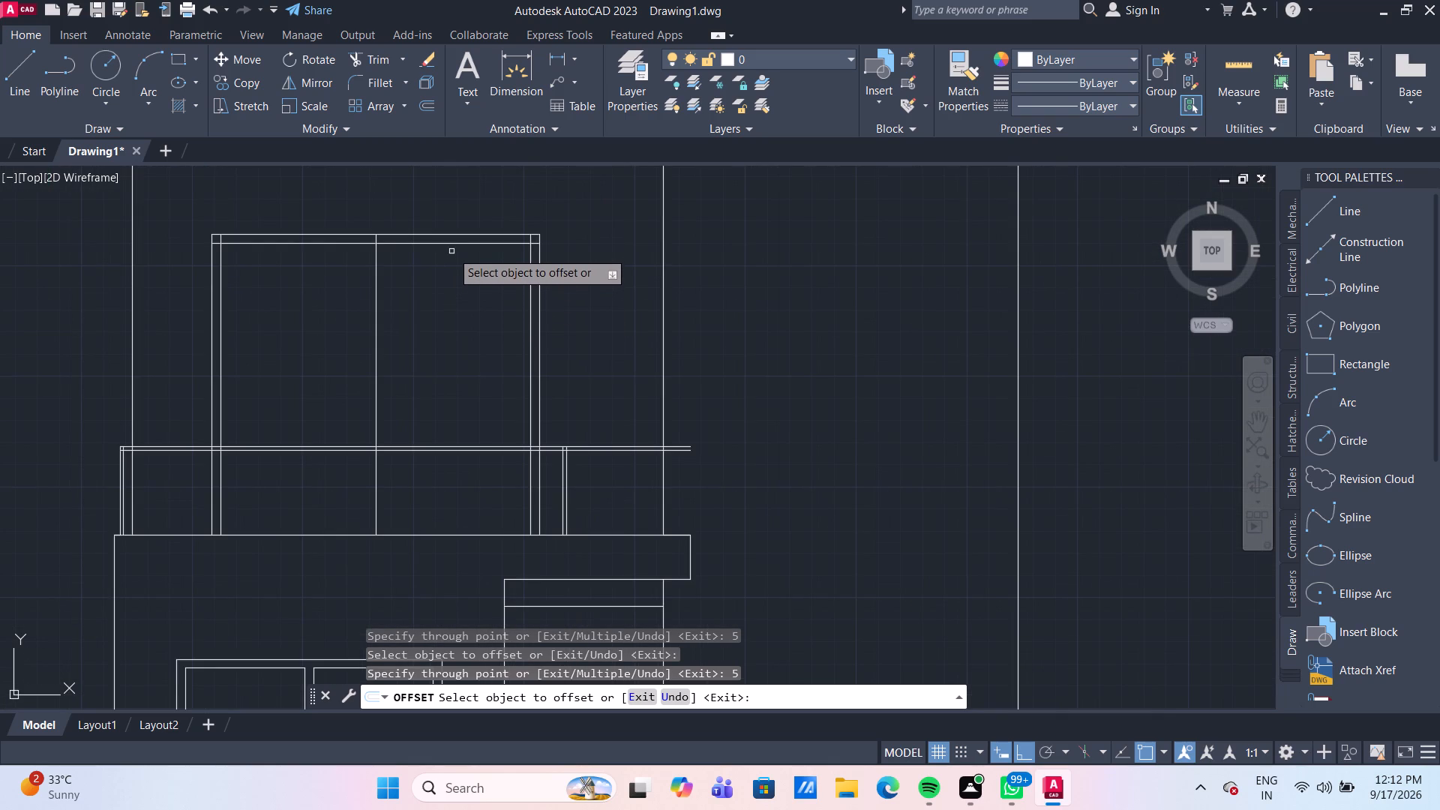
pyautogui.click(450, 244)
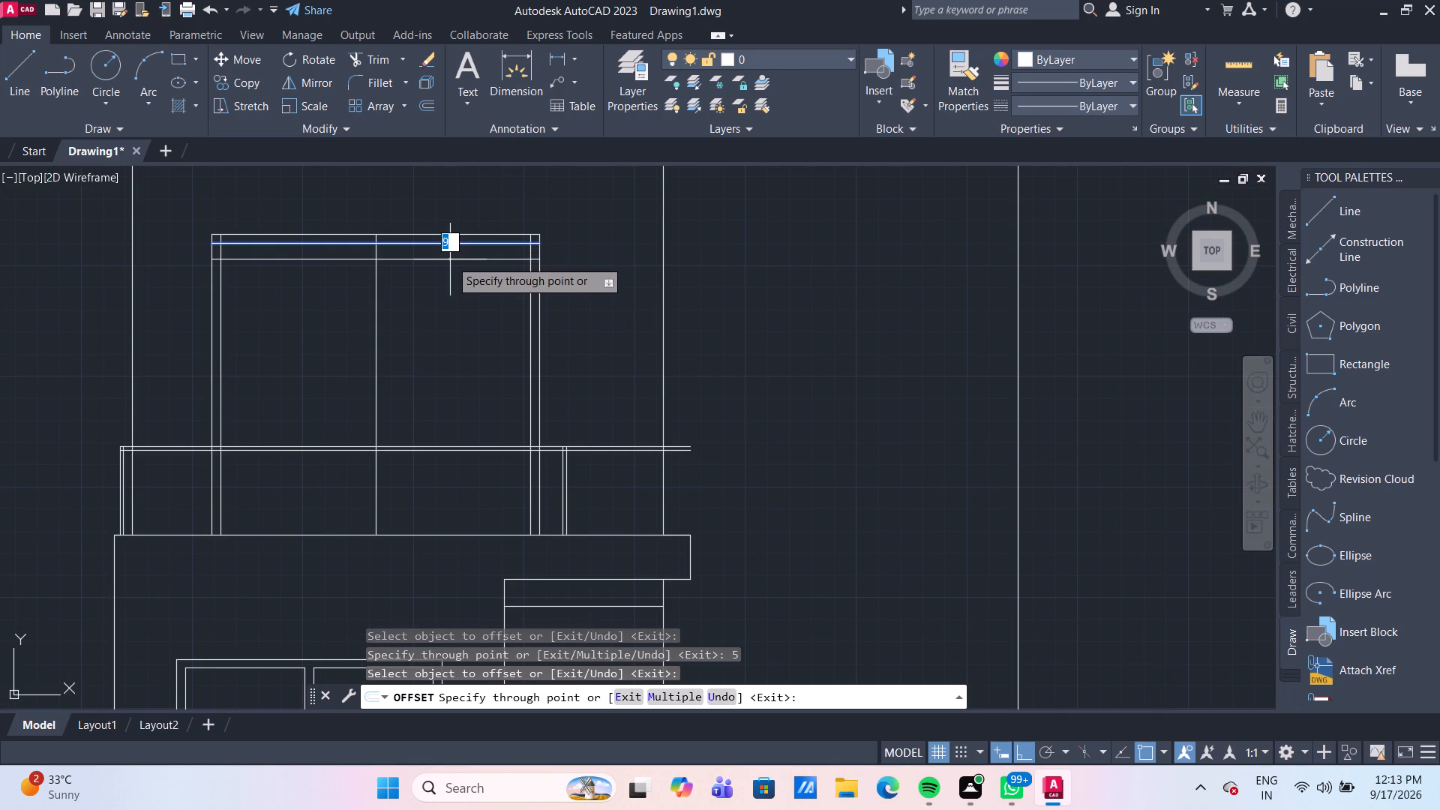
pyautogui.press('5')
pyautogui.press('Return')
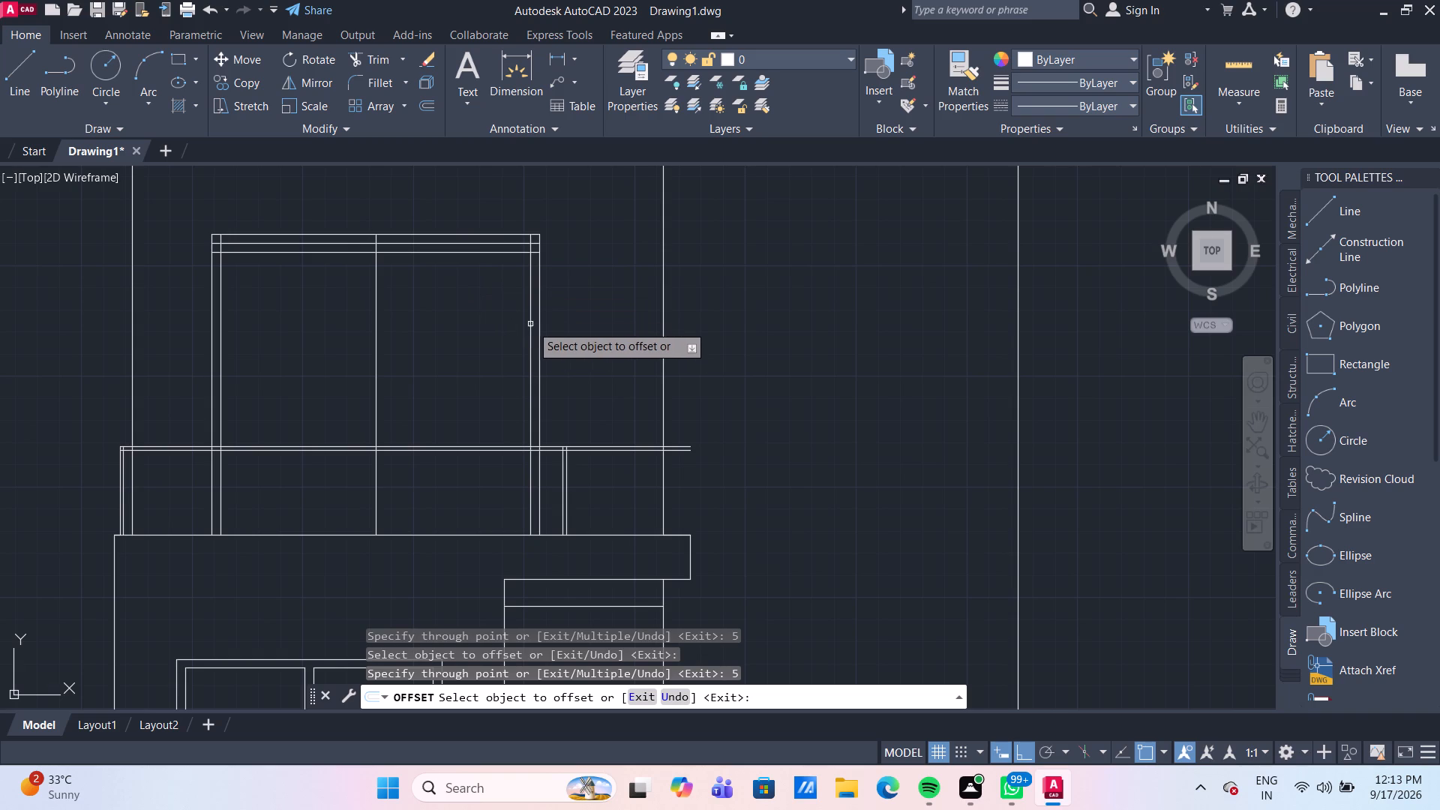
pyautogui.click(532, 333)
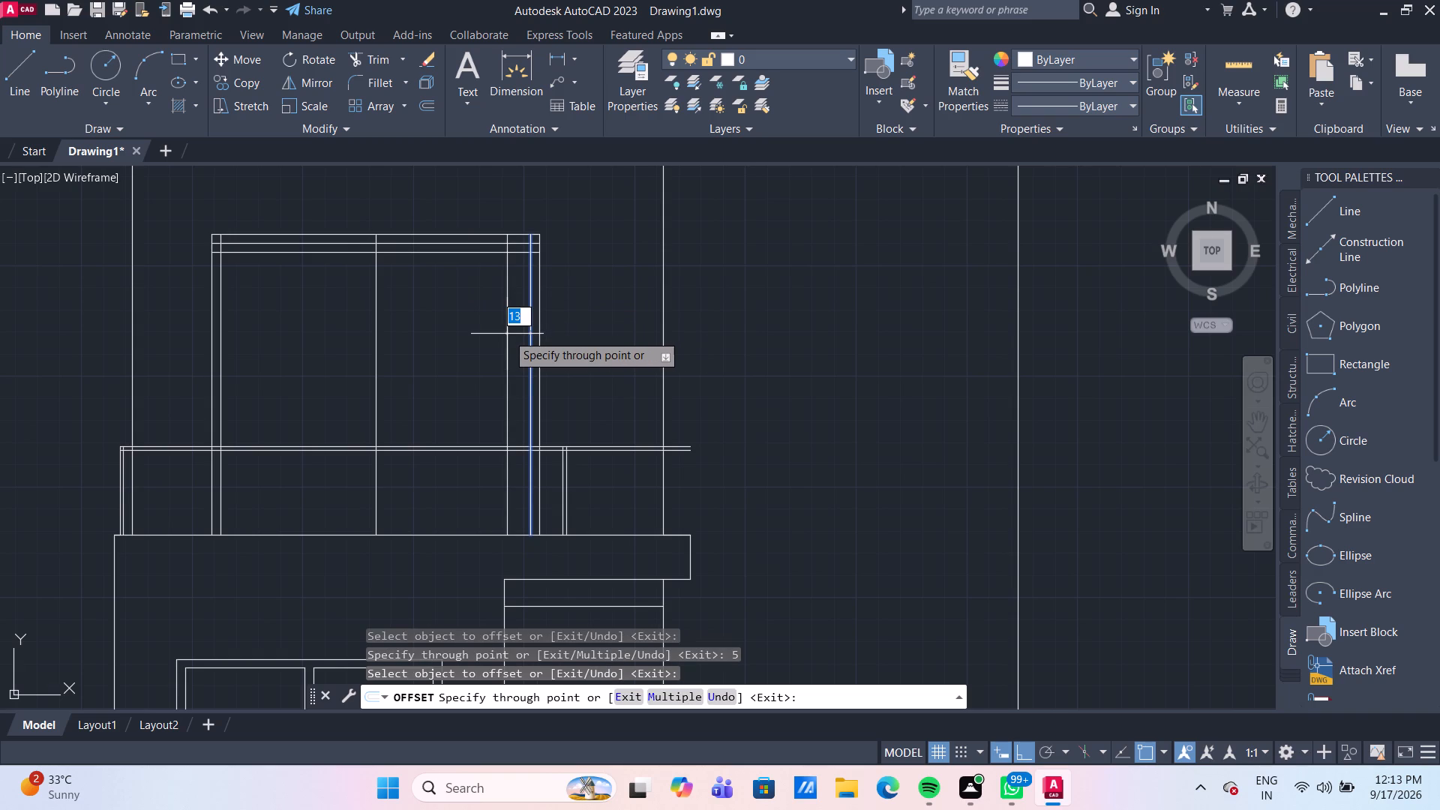
pyautogui.press('5')
pyautogui.press('Return')
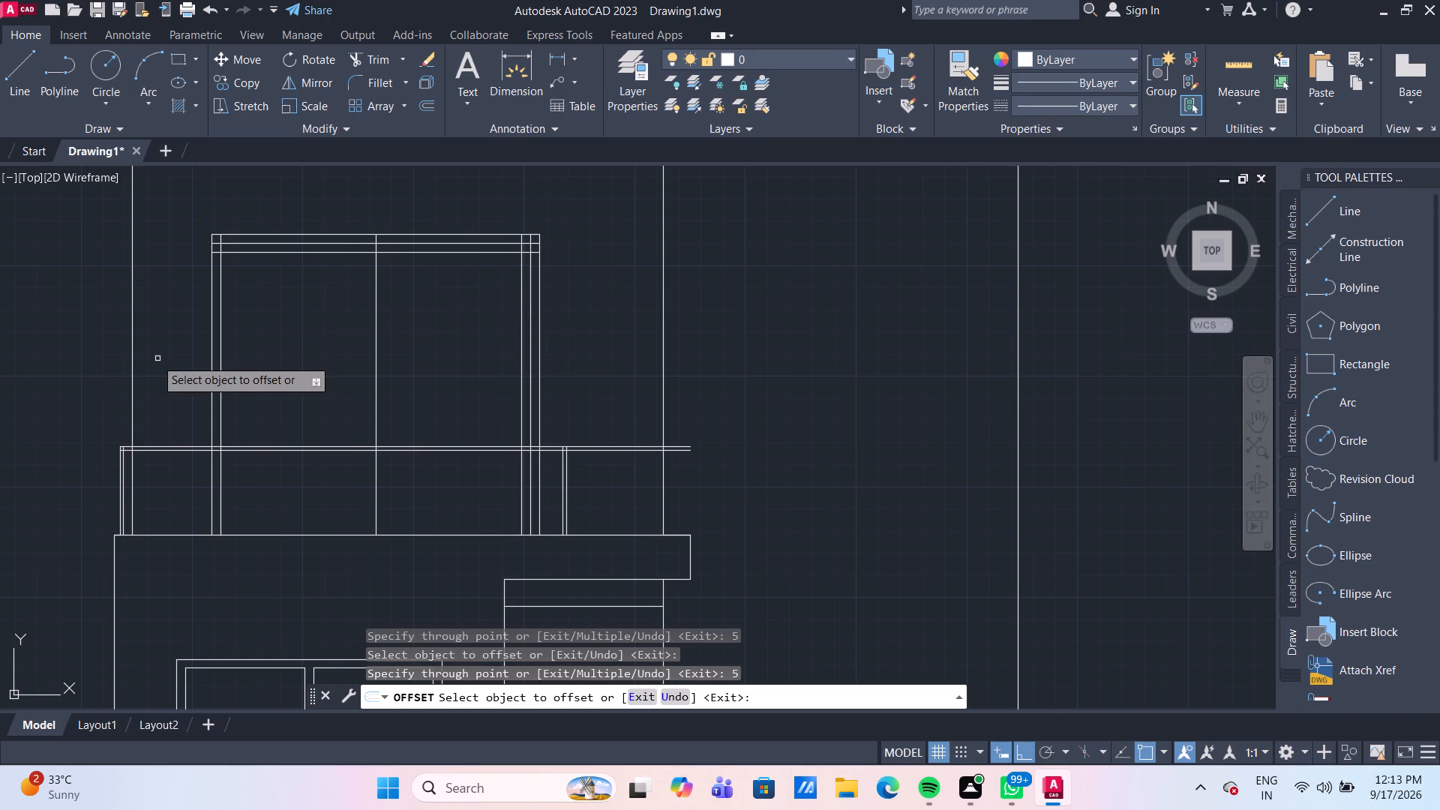
pyautogui.click(220, 373)
pyautogui.press('5')
pyautogui.press('Return')
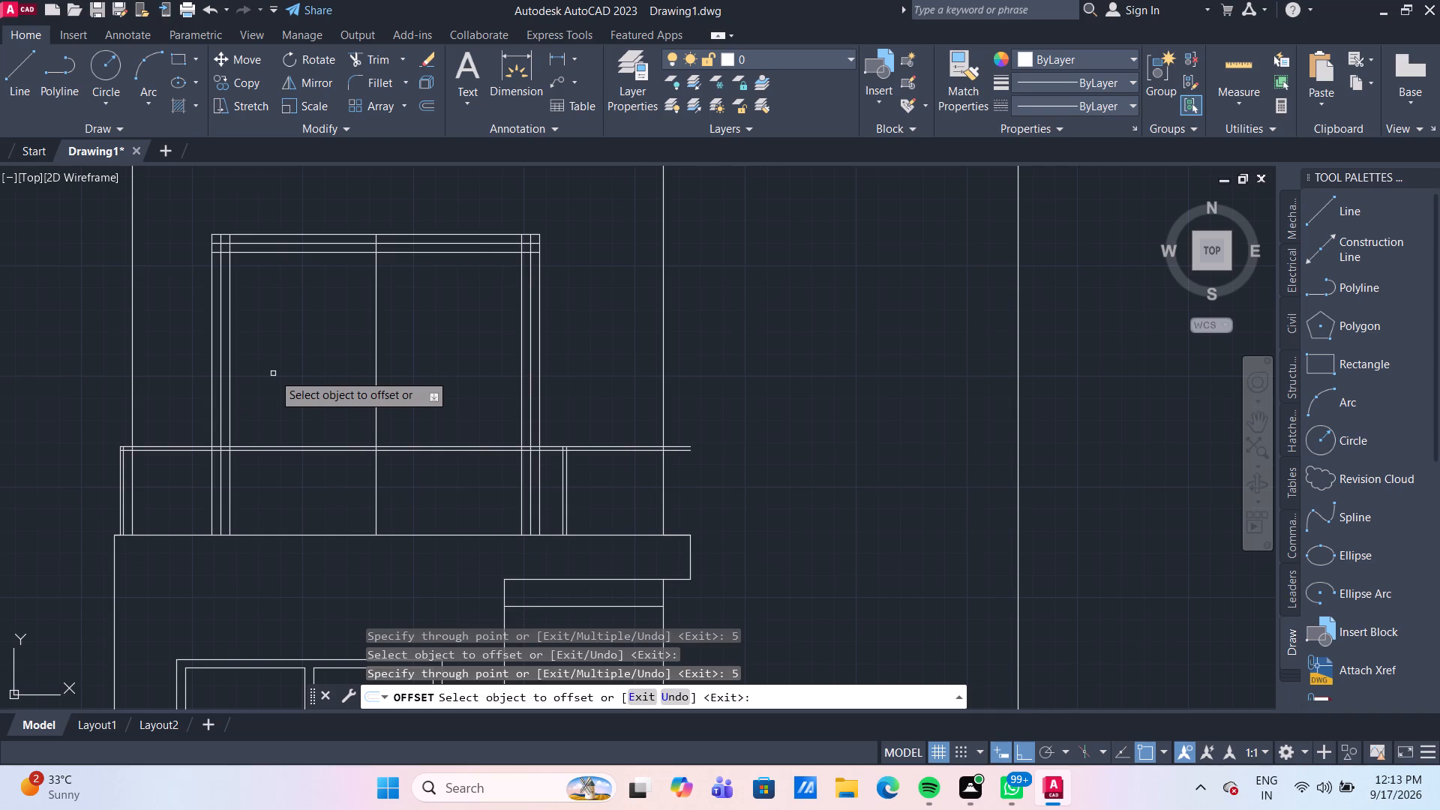
# Offset the floor slab's top line 10 mm upward across the bottom of the upper-storey opening.
pyautogui.scroll(1, 314, 498)
pyautogui.scroll(-2, 315, 500)
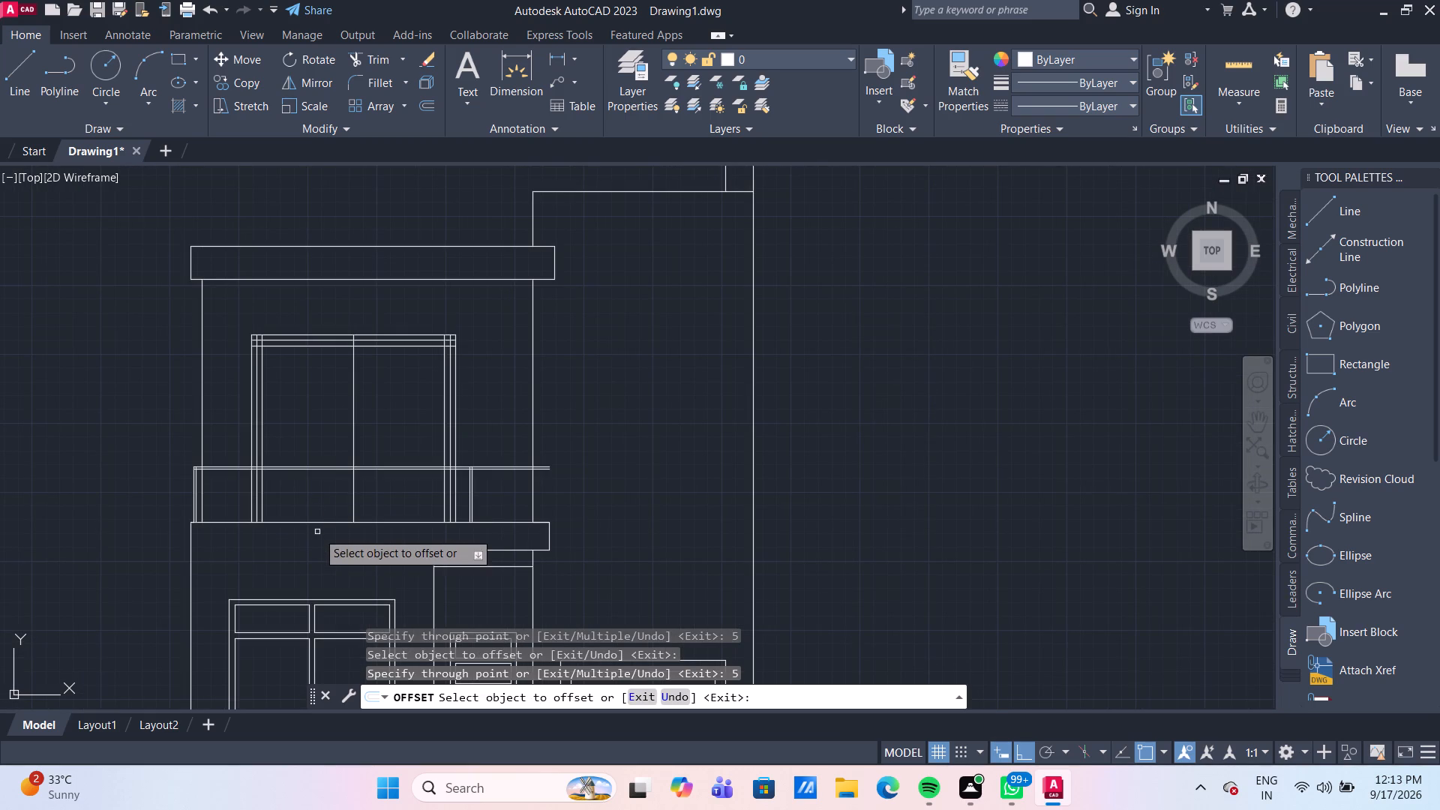
pyautogui.click(314, 523)
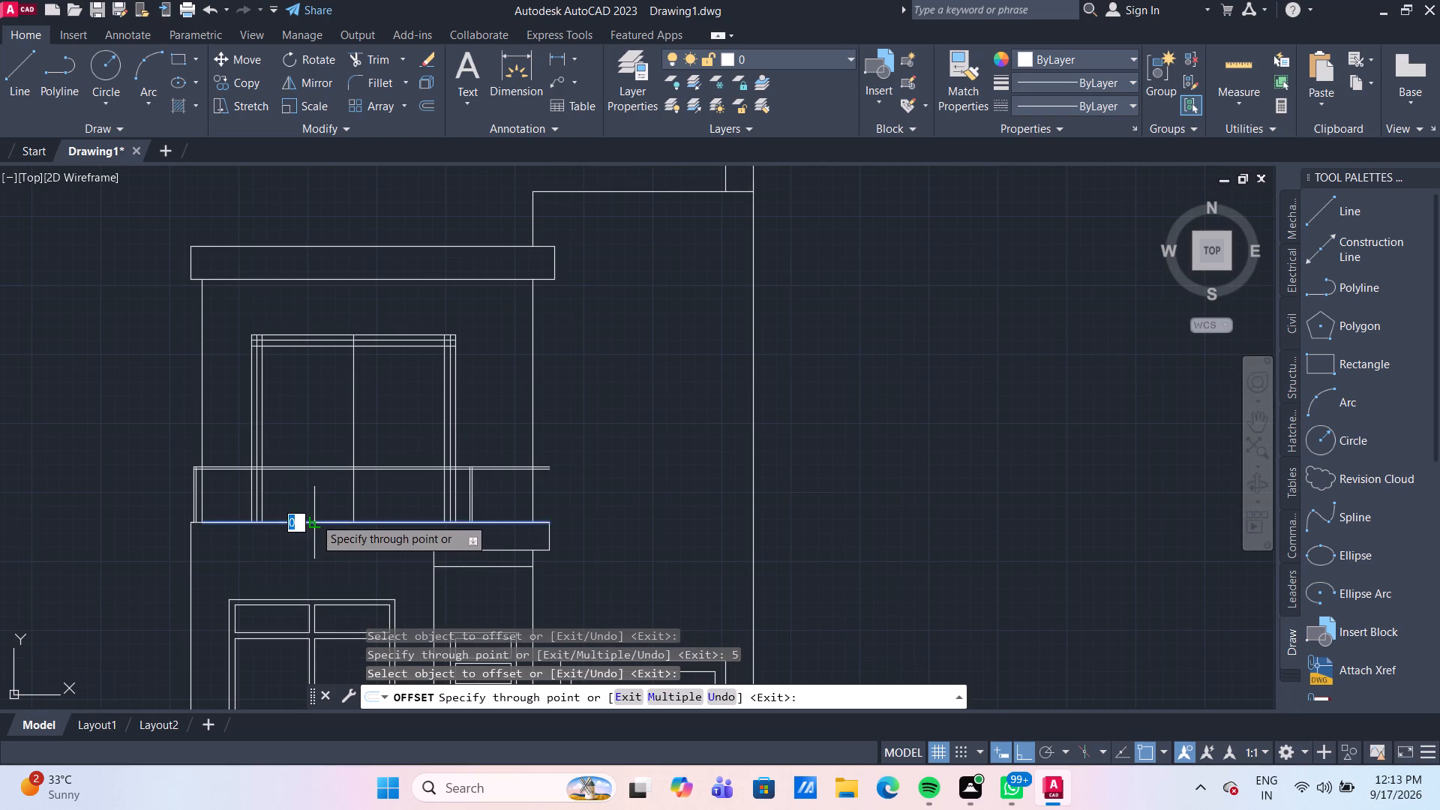
pyautogui.write('10')
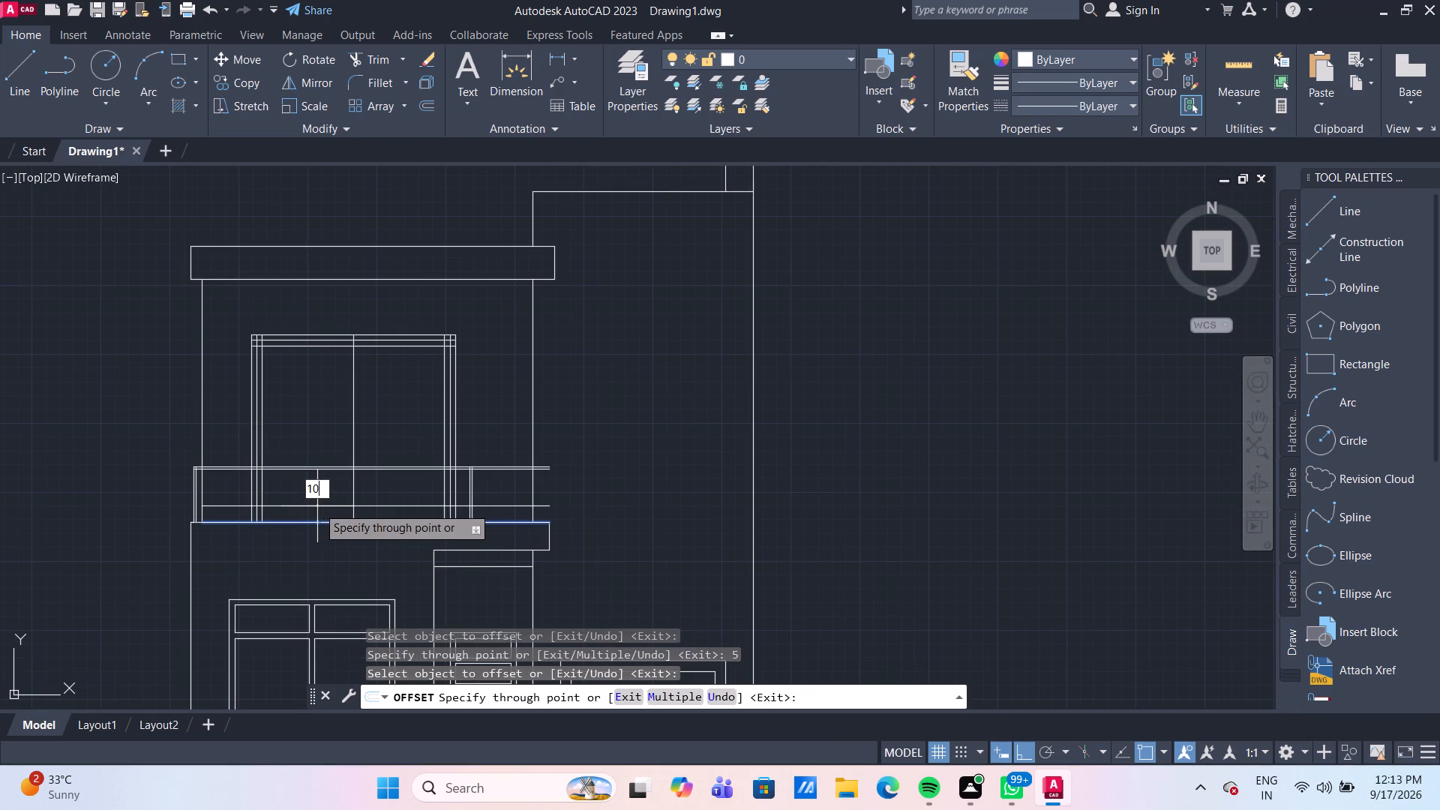
pyautogui.press('Return')
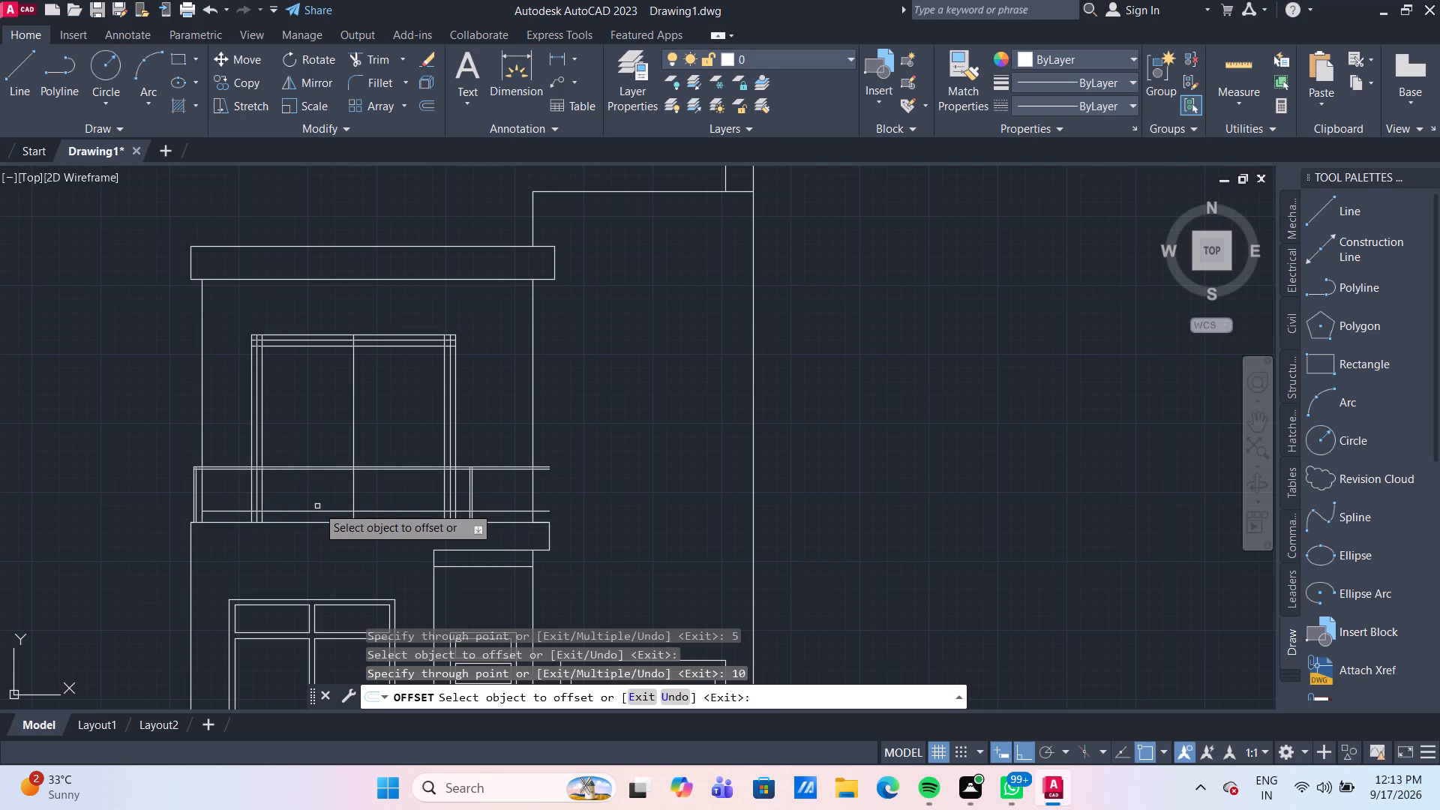
pyautogui.press('Escape')
# Select the middle of the three parallel frame lines on the left and top edges of the upper-storey opening.
pyautogui.scroll(2, 274, 328)
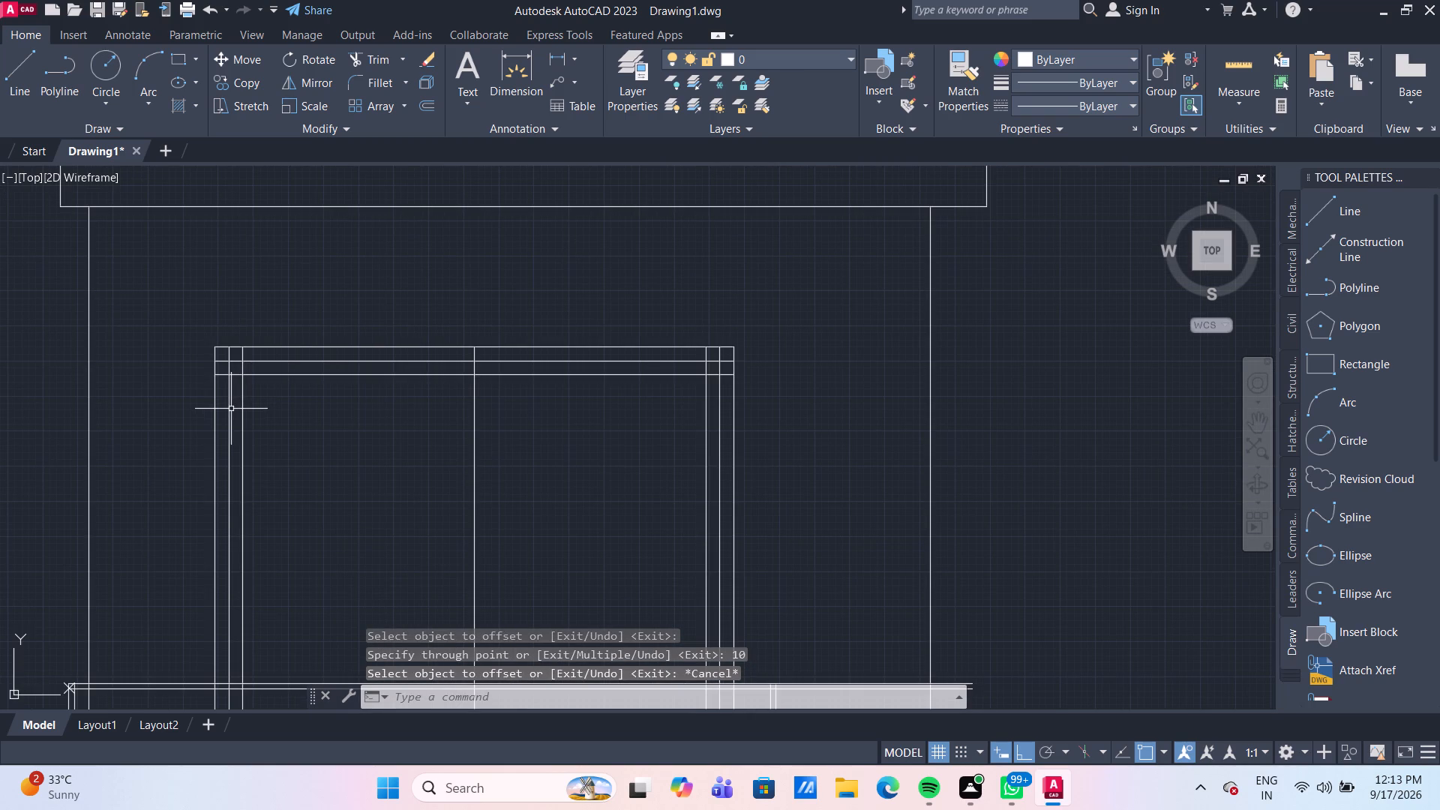
pyautogui.click(229, 409)
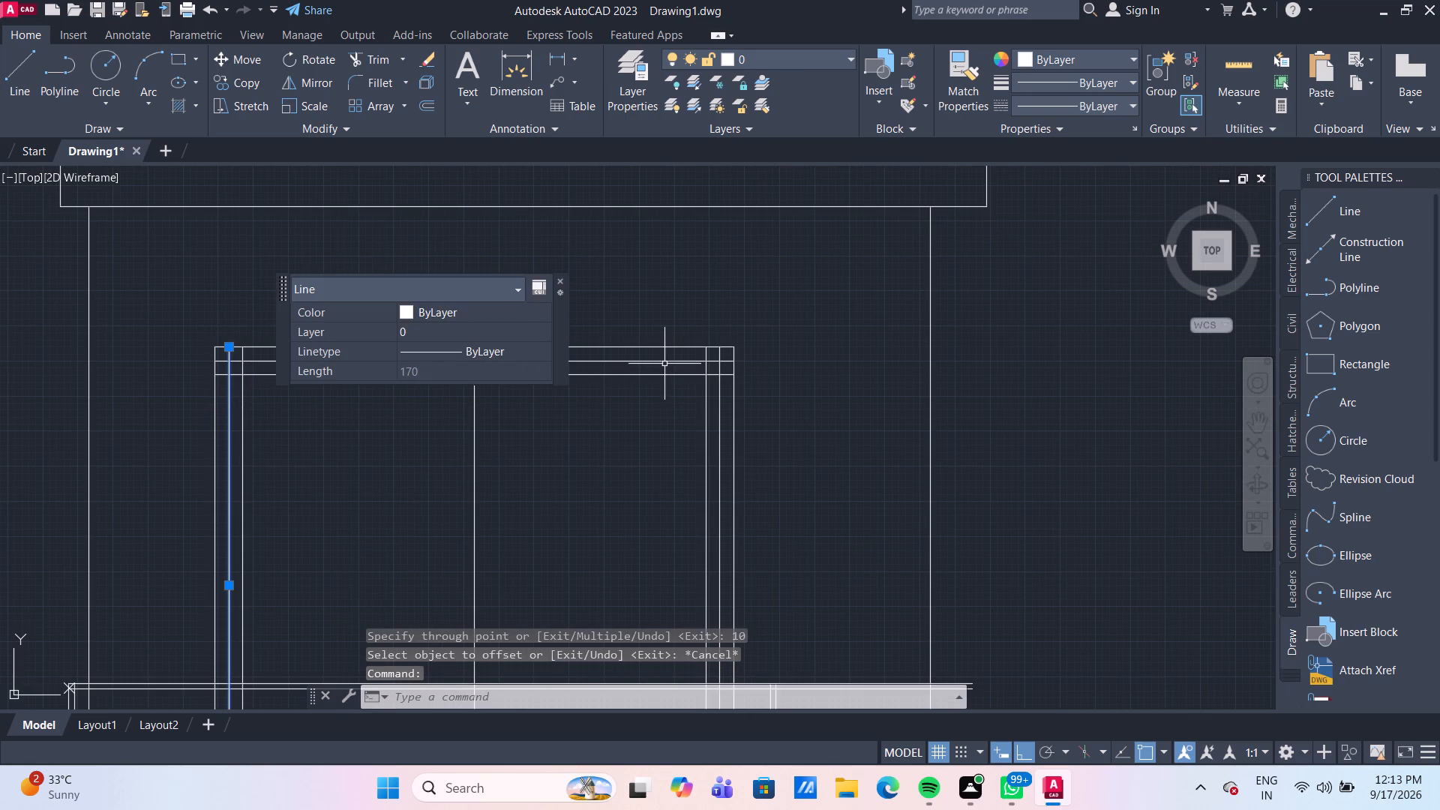
pyautogui.click(662, 362)
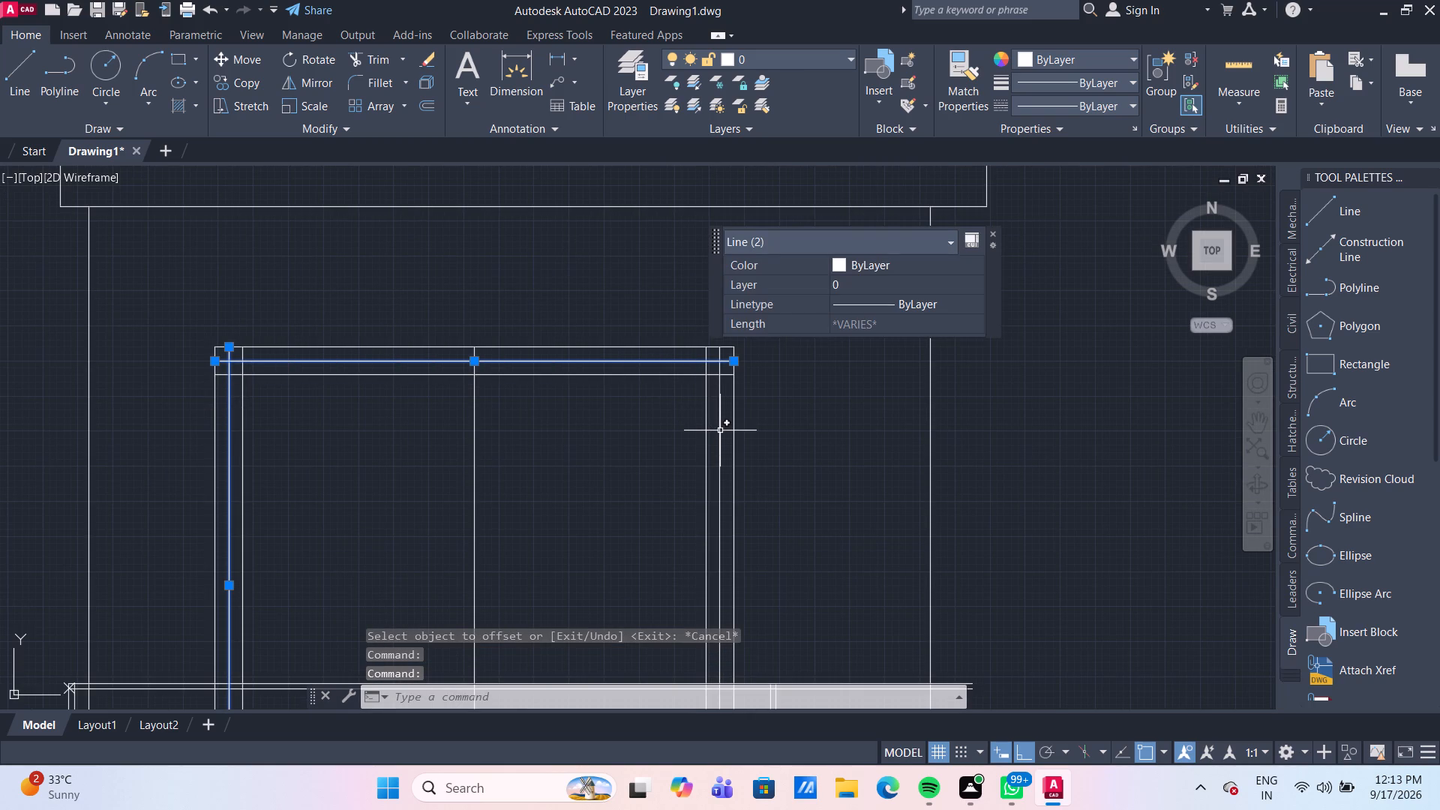
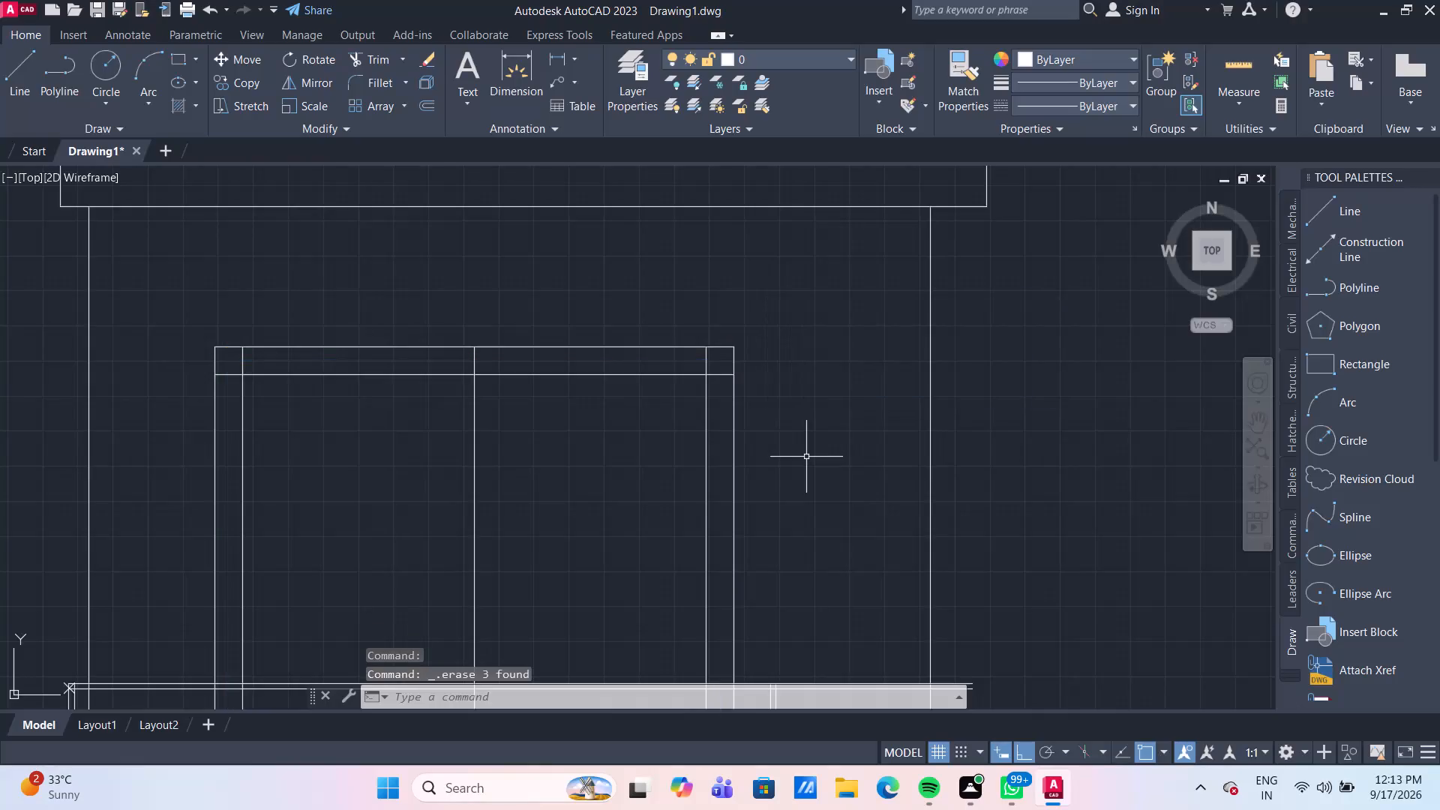
# Offset the centre line of the upper-storey opening 7.5 mm to each side to form a mullion.
pyautogui.scroll(-3, 806, 457)
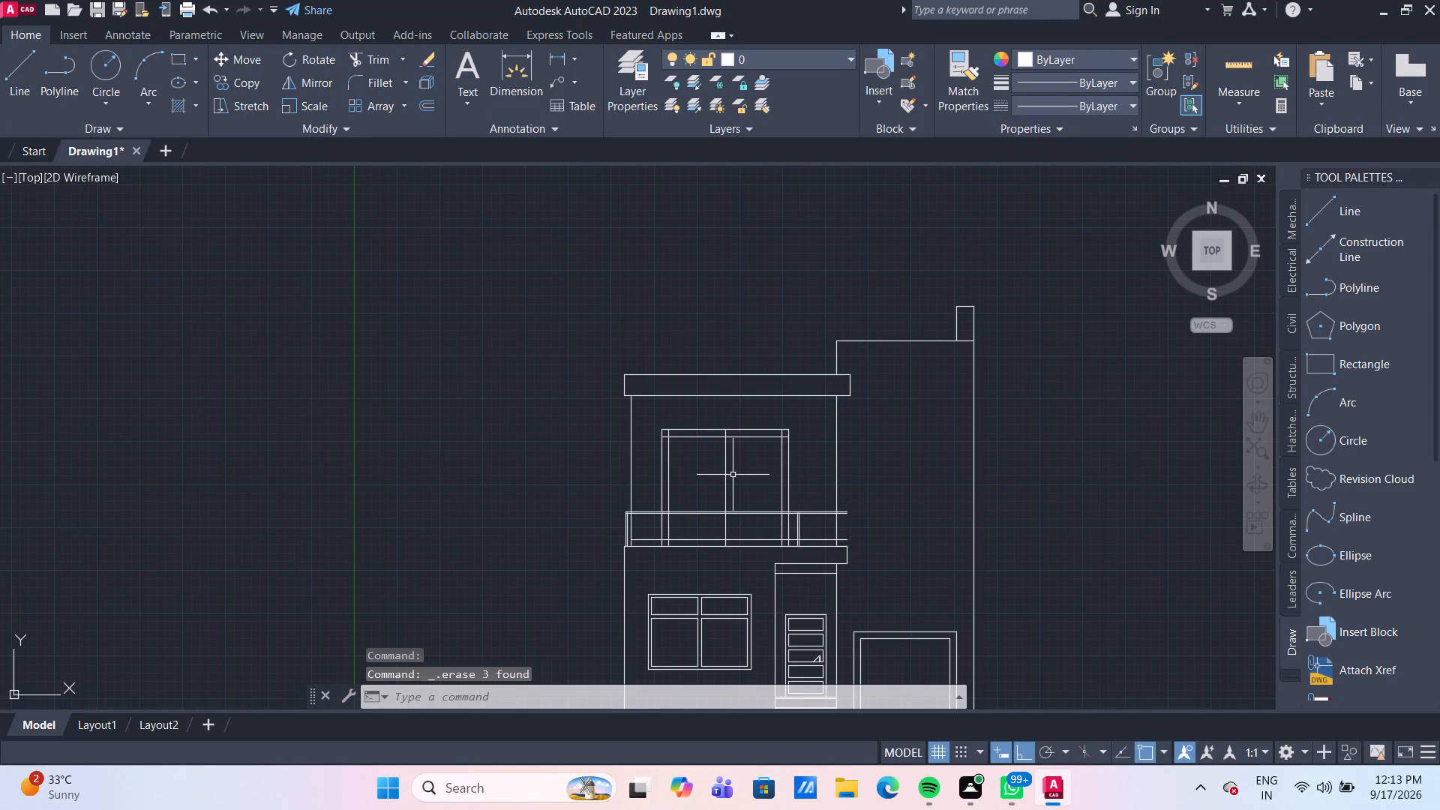
pyautogui.moveTo(745, 467); pyautogui.dragTo(596, 412, button='middle')
pyautogui.scroll(1, 591, 420)
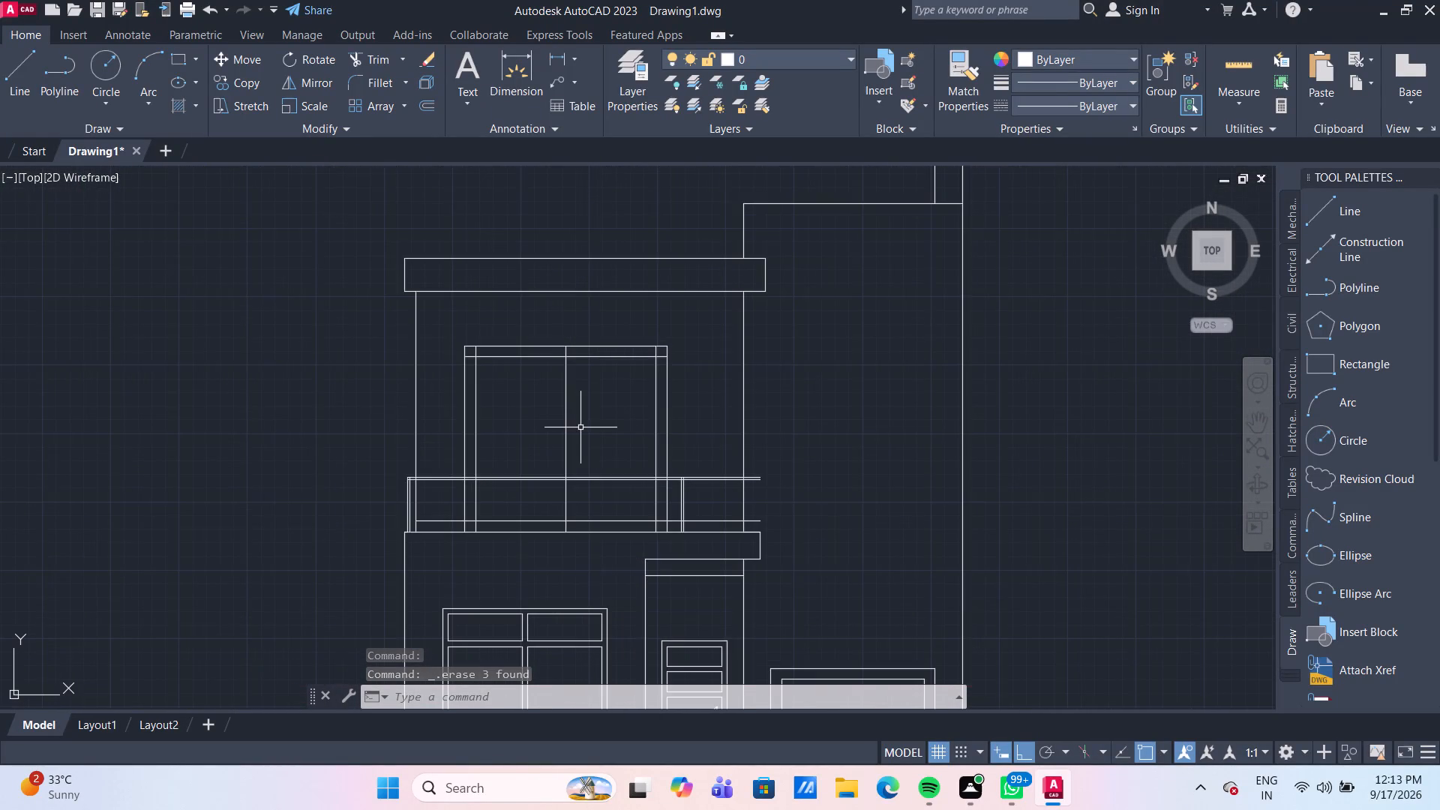
pyautogui.moveTo(580, 427); pyautogui.dragTo(526, 415, button='middle')
pyautogui.scroll(1, 576, 426)
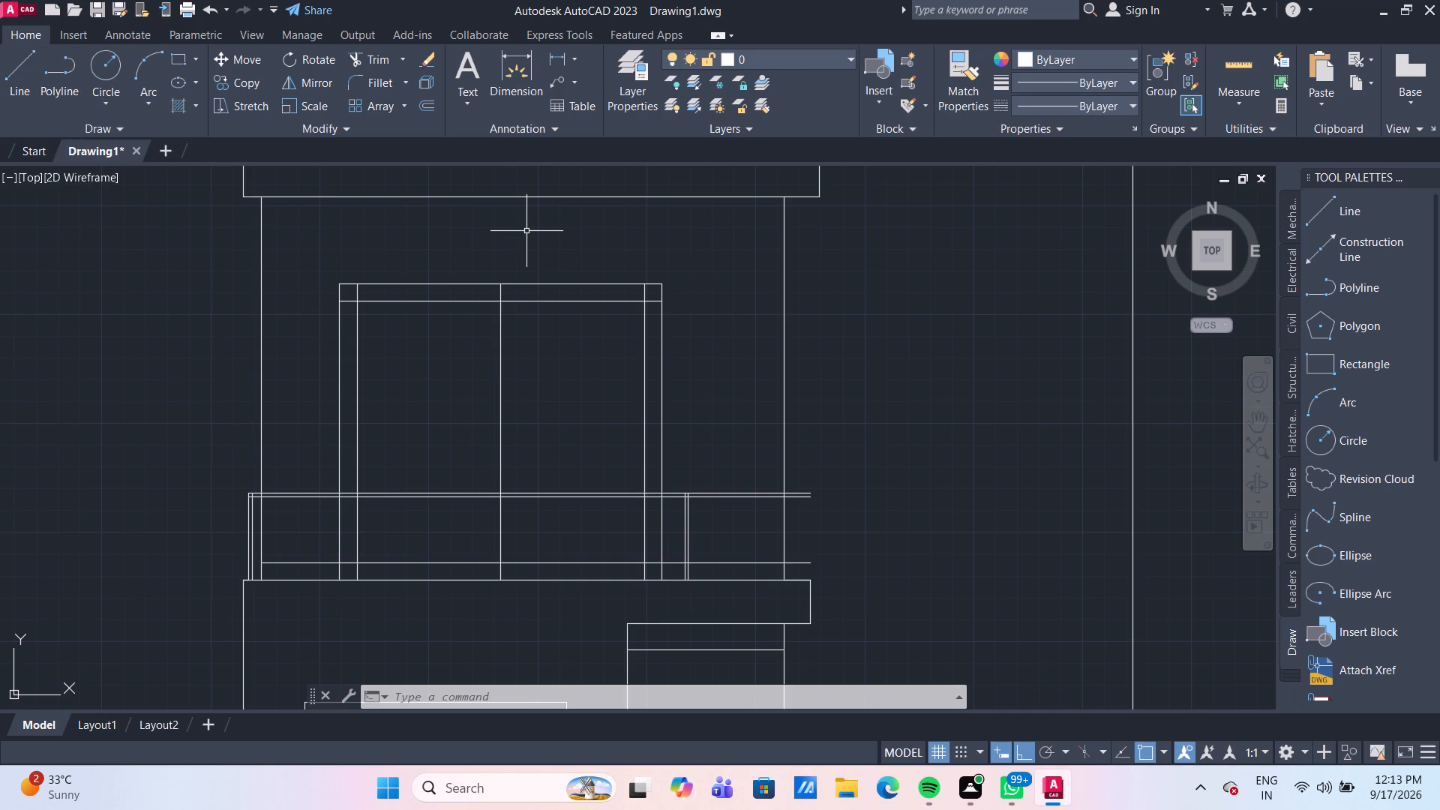
pyautogui.press('o')
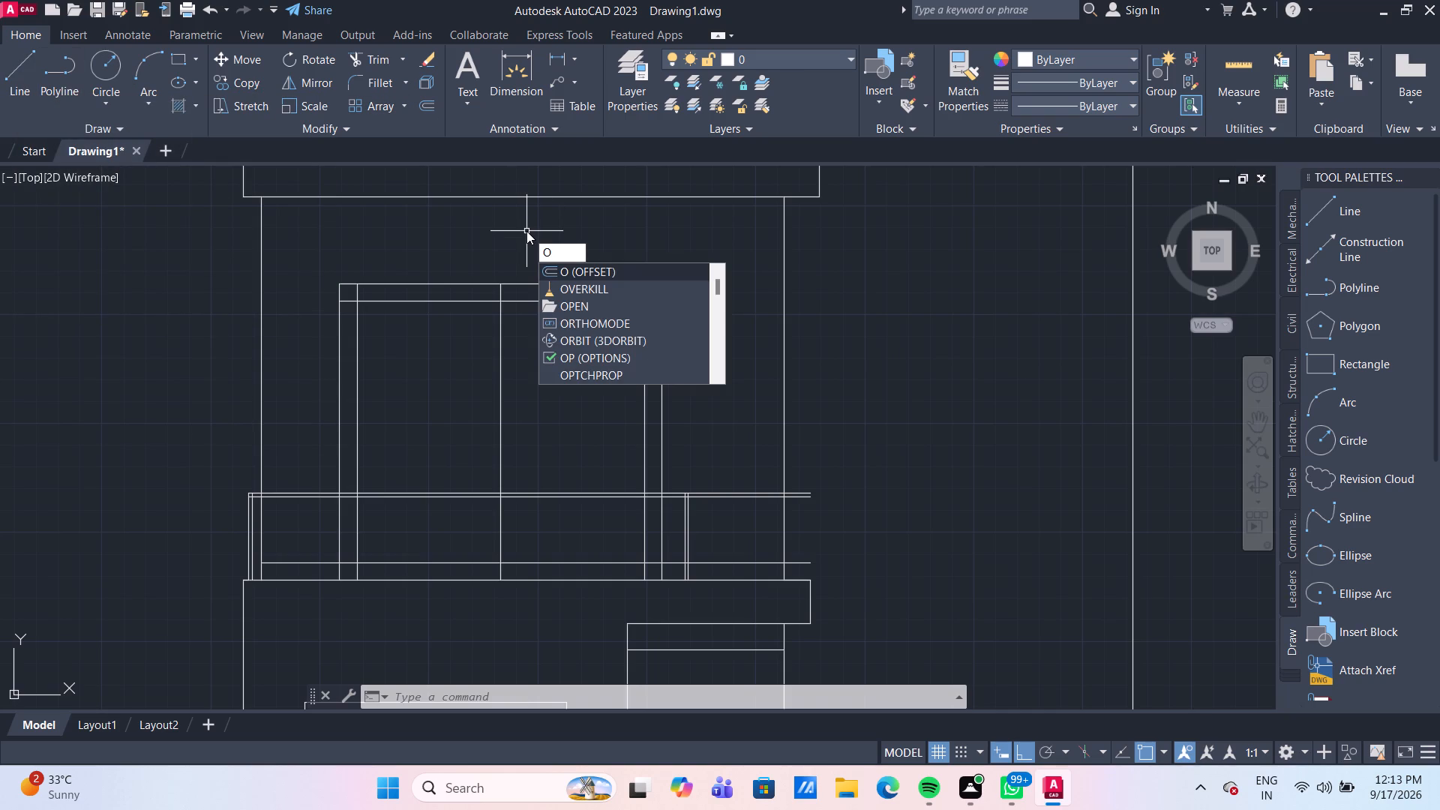
pyautogui.press('Return')
pyautogui.press('Return')
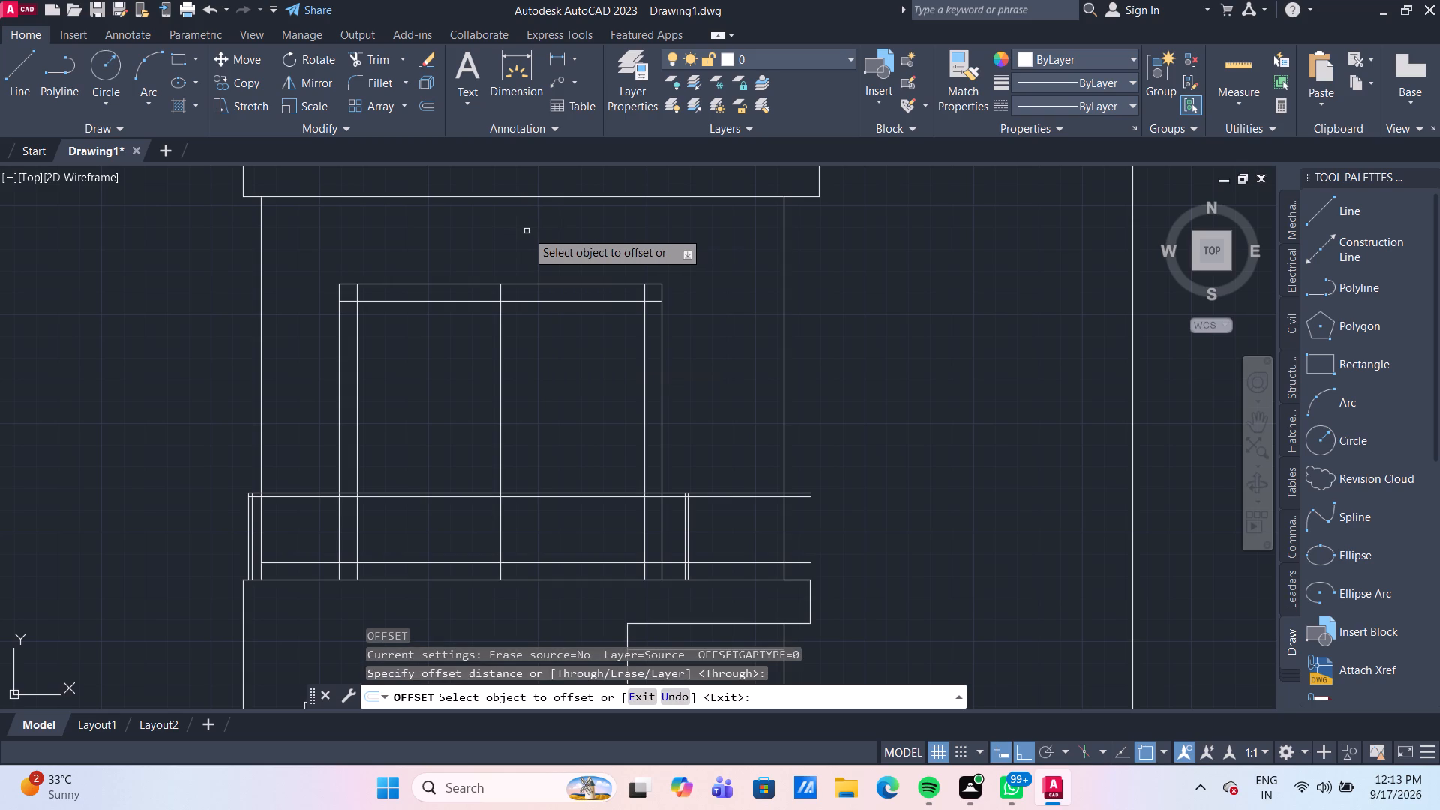
pyautogui.click(500, 390)
pyautogui.click(517, 390)
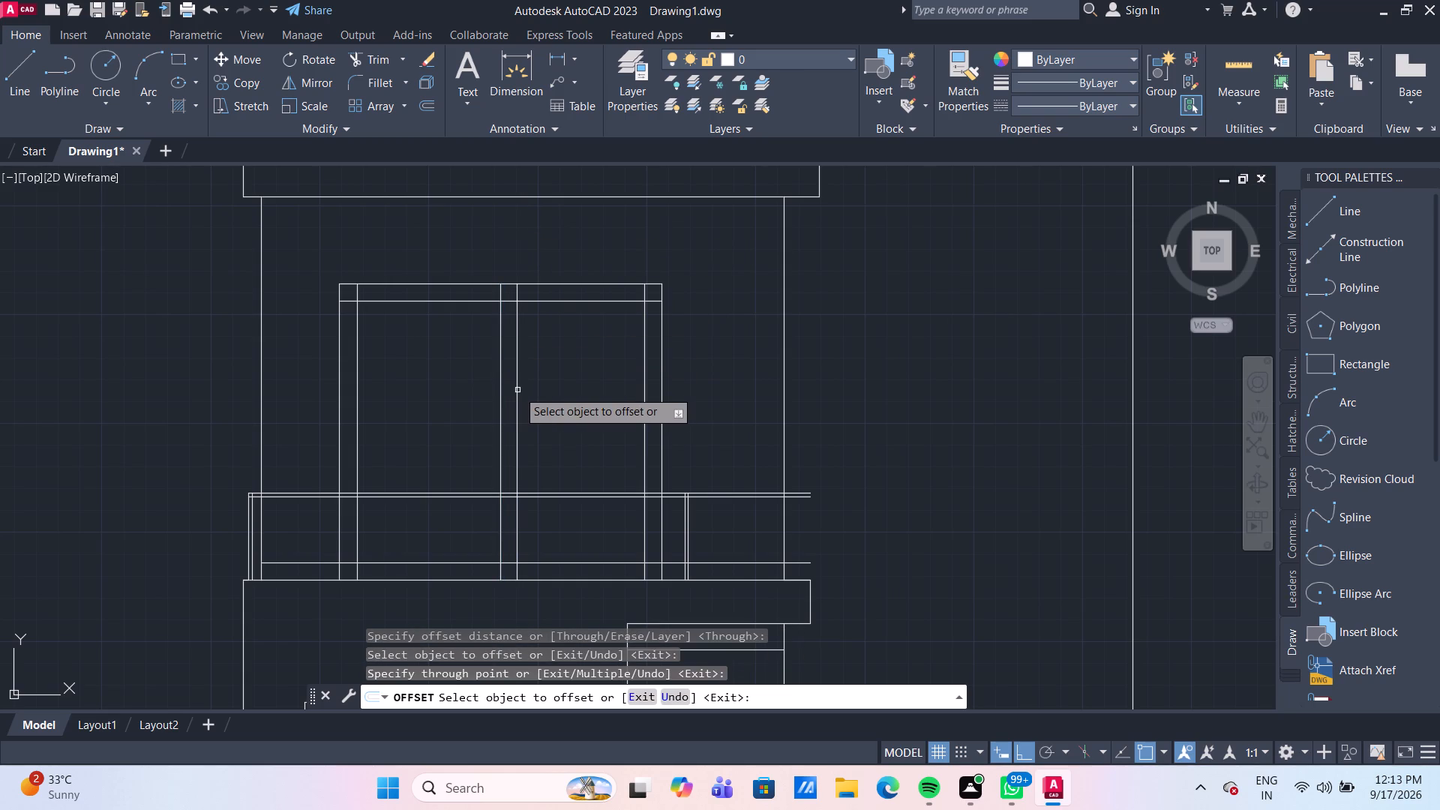
pyautogui.click(499, 390)
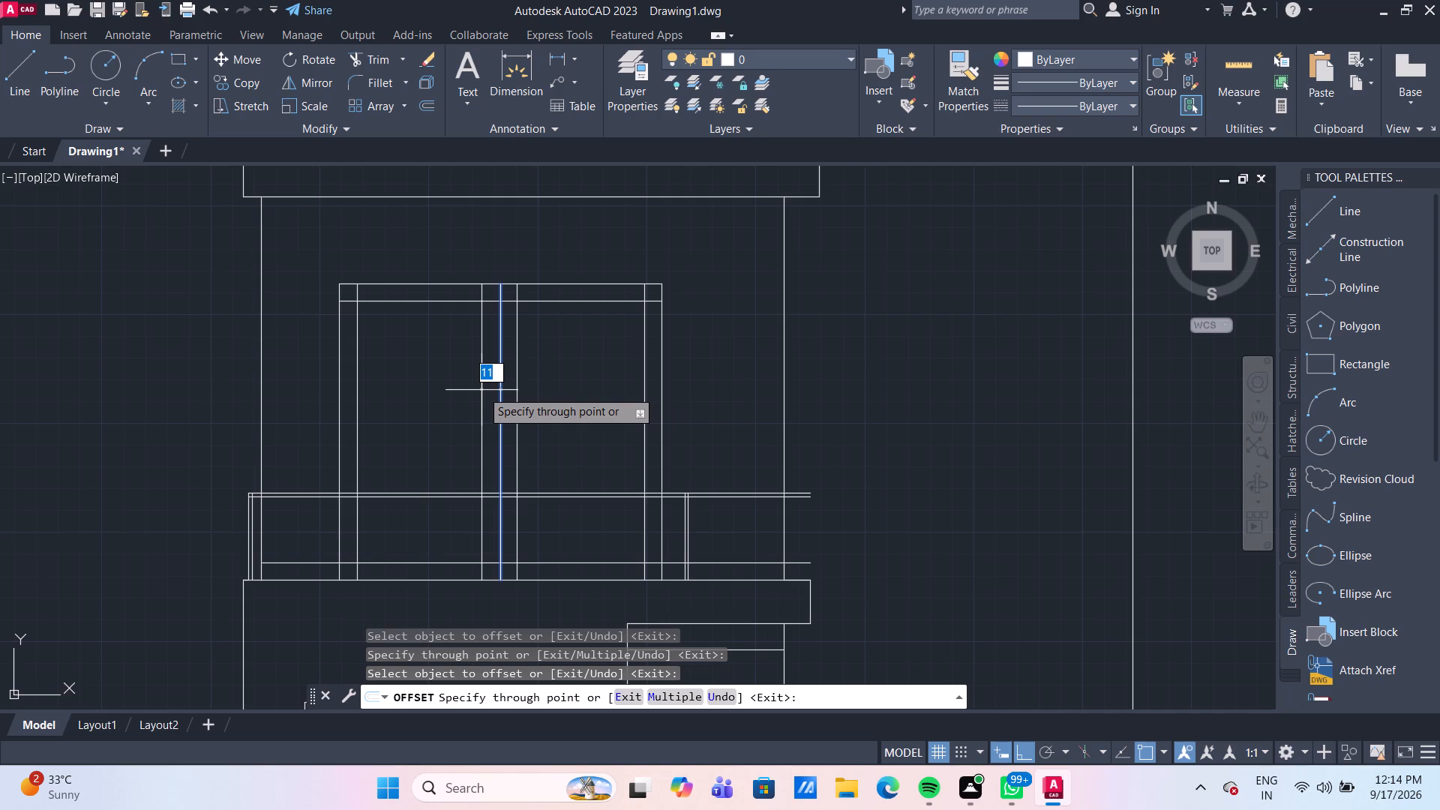
pyautogui.write('7.5')
pyautogui.press('Return')
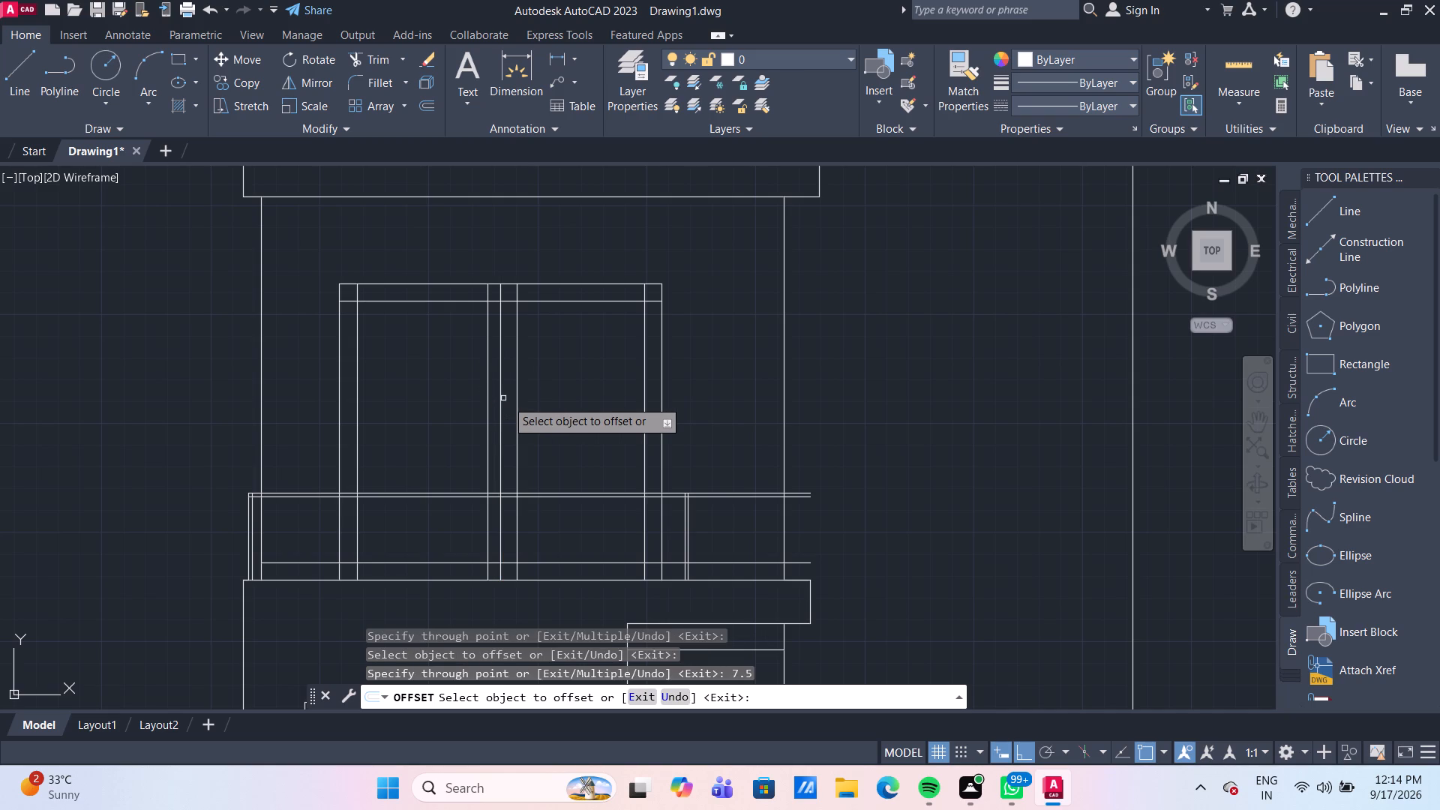
pyautogui.scroll(3, 505, 400)
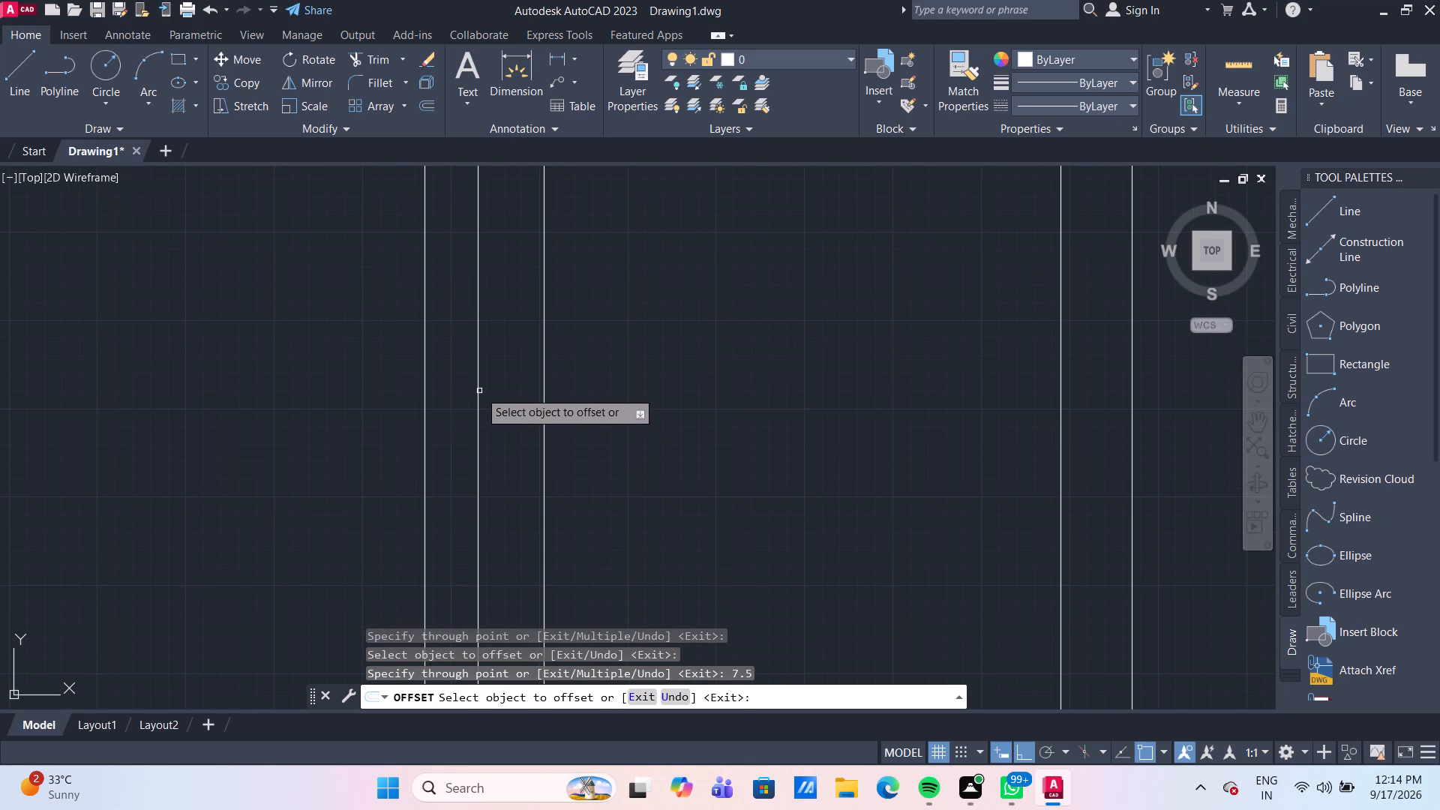
pyautogui.click(479, 391)
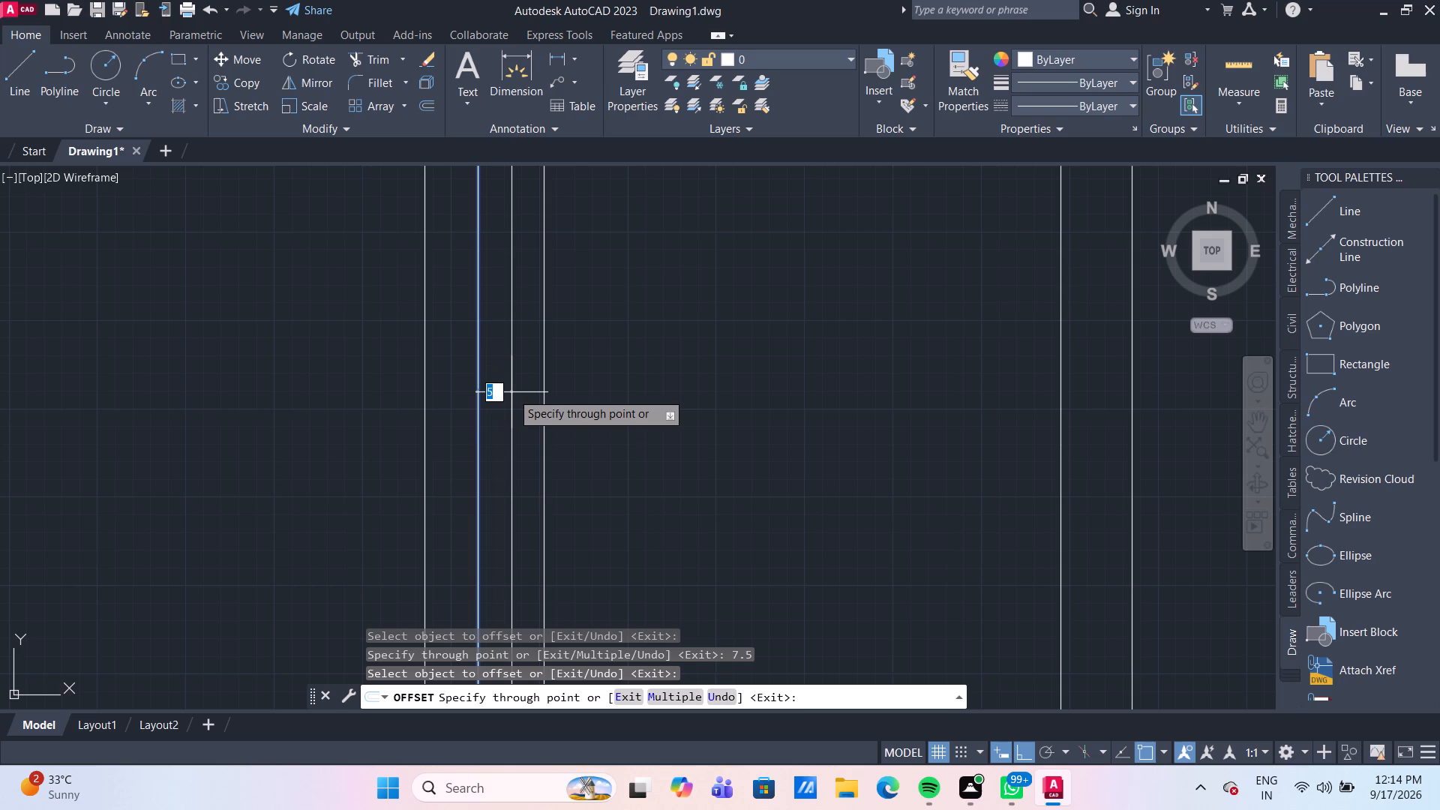
pyautogui.write('7.5')
pyautogui.press('Return')
pyautogui.press('Escape')
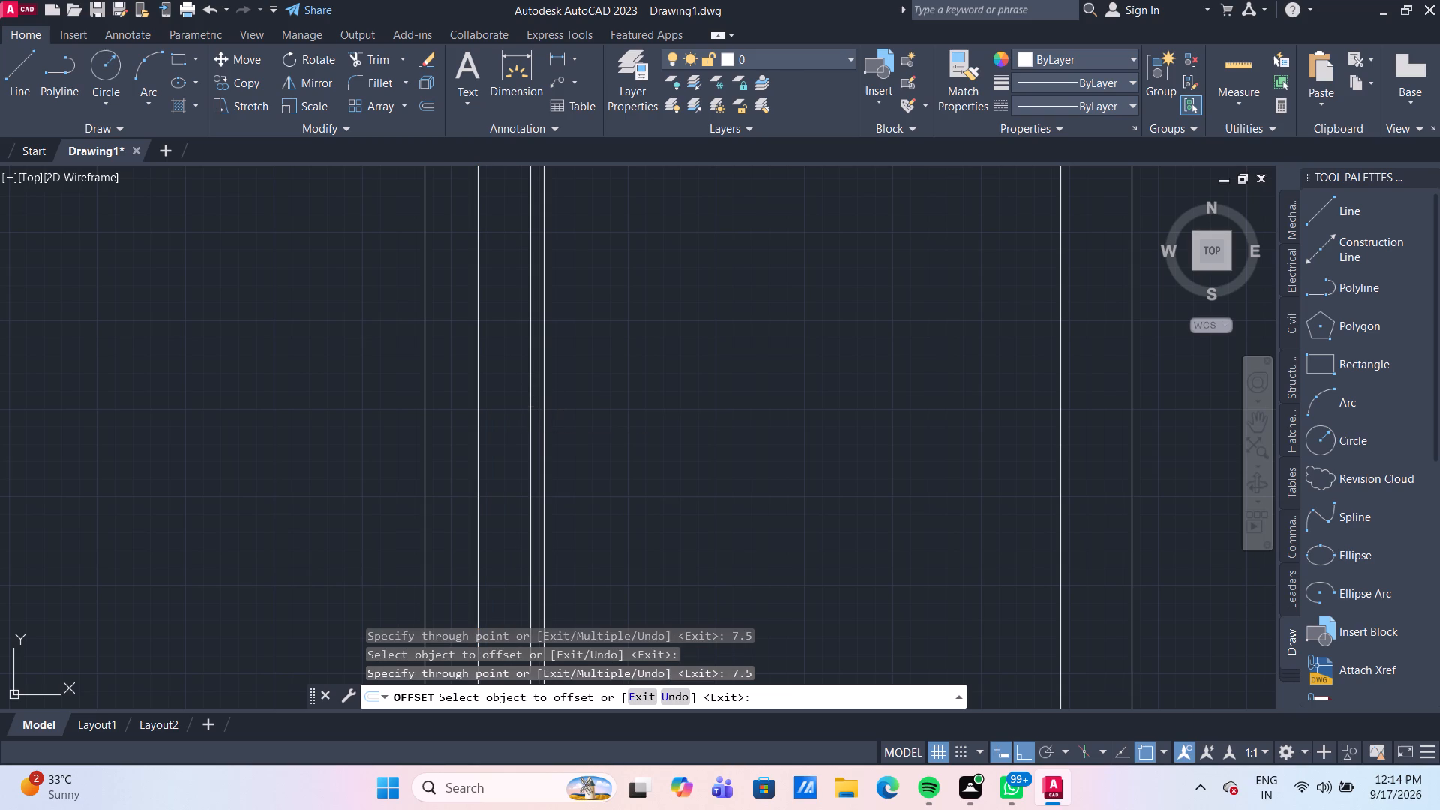
# Erase the stray offset line just outside the right mullion line and the original centre line of the upper-storey opening.
pyautogui.click(544, 384)
pyautogui.press('Delete')
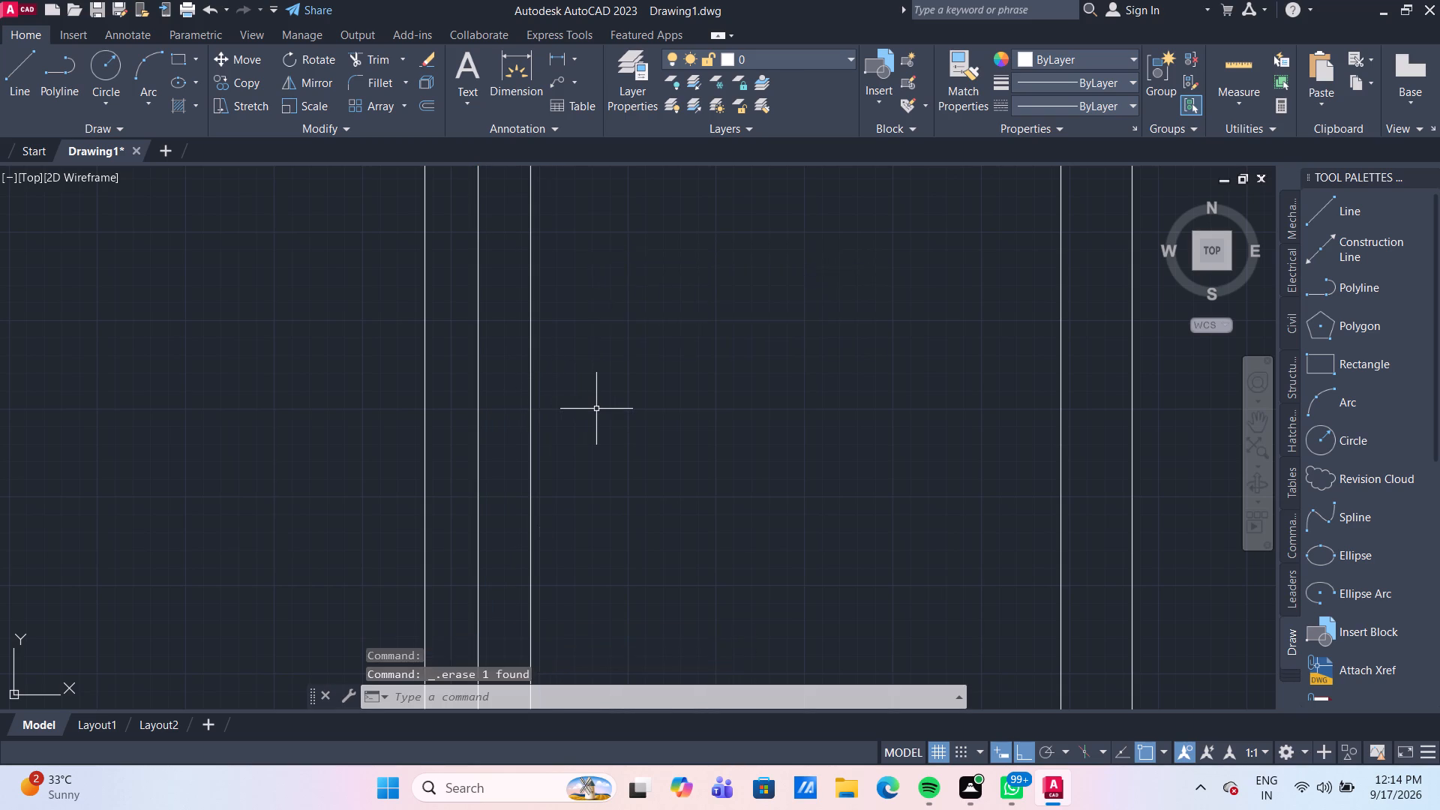
pyautogui.scroll(-4, 596, 409)
pyautogui.scroll(2, 625, 412)
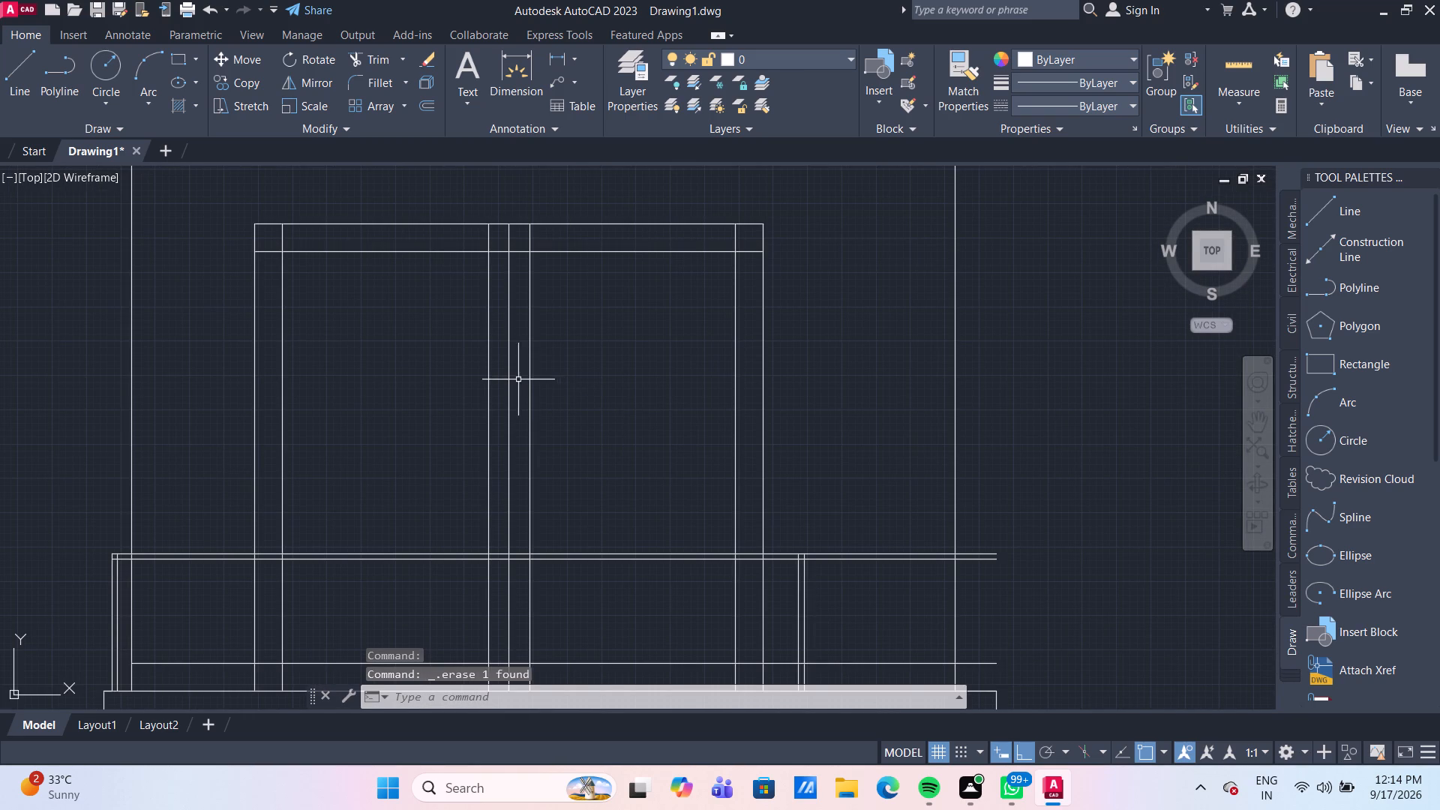
pyautogui.click(509, 376)
pyautogui.press('Delete')
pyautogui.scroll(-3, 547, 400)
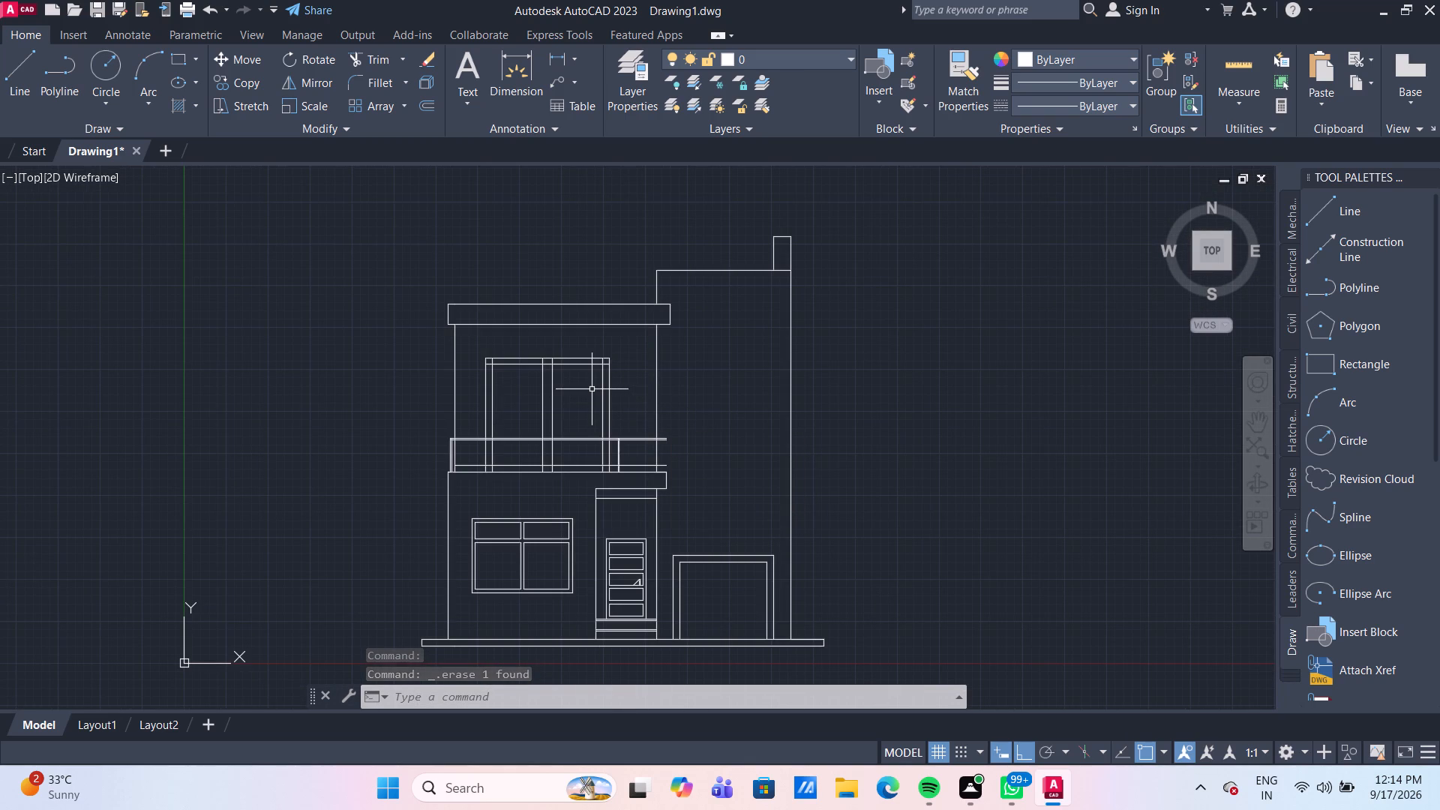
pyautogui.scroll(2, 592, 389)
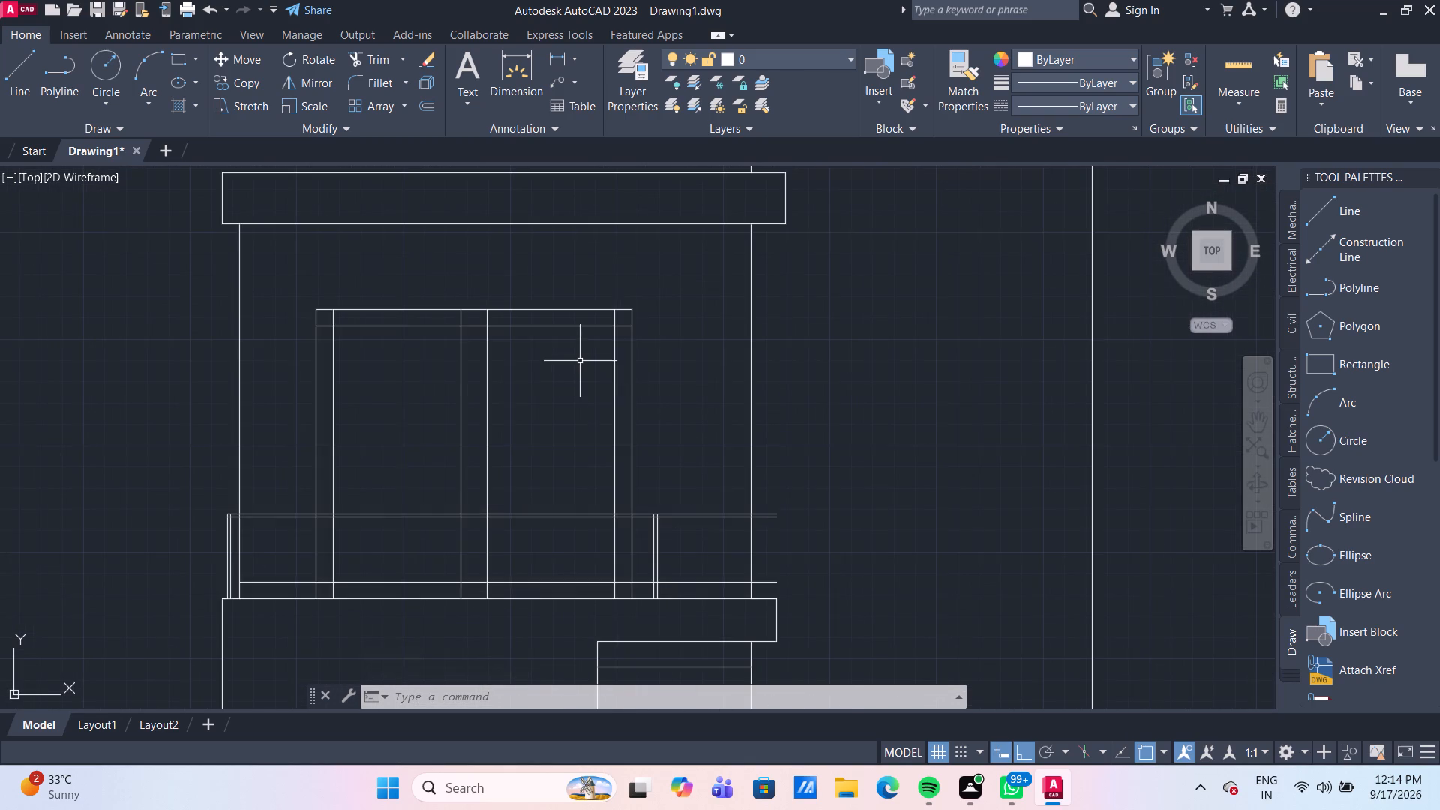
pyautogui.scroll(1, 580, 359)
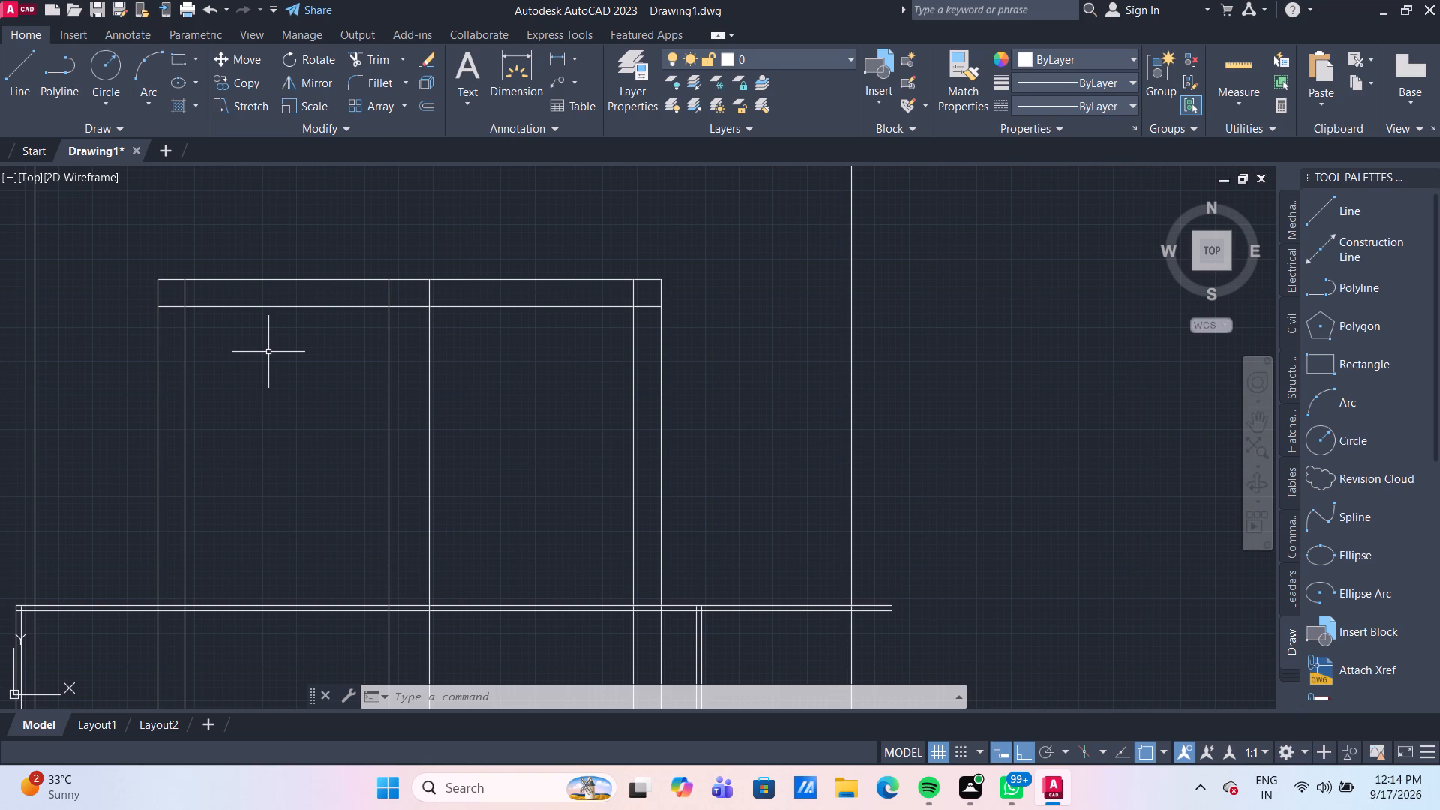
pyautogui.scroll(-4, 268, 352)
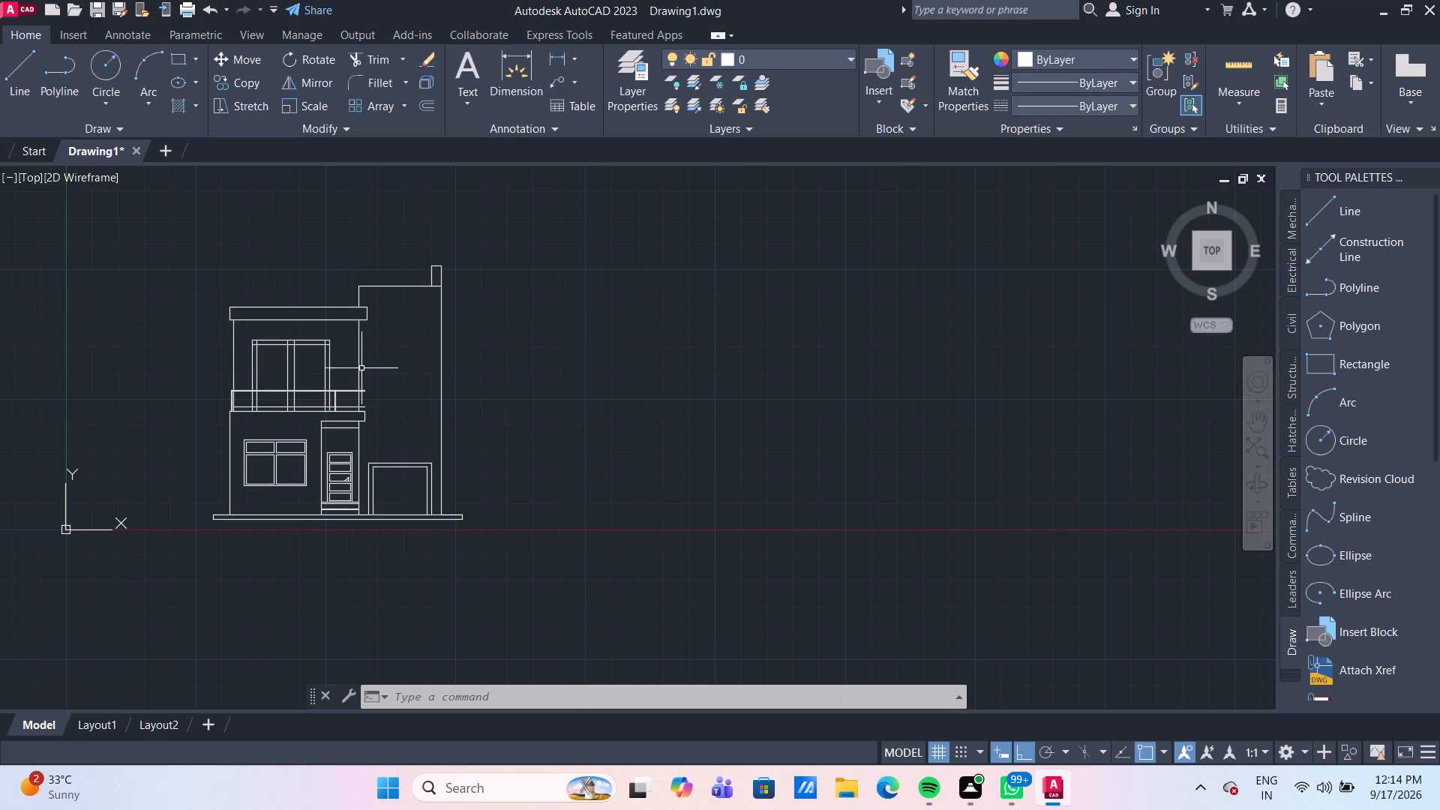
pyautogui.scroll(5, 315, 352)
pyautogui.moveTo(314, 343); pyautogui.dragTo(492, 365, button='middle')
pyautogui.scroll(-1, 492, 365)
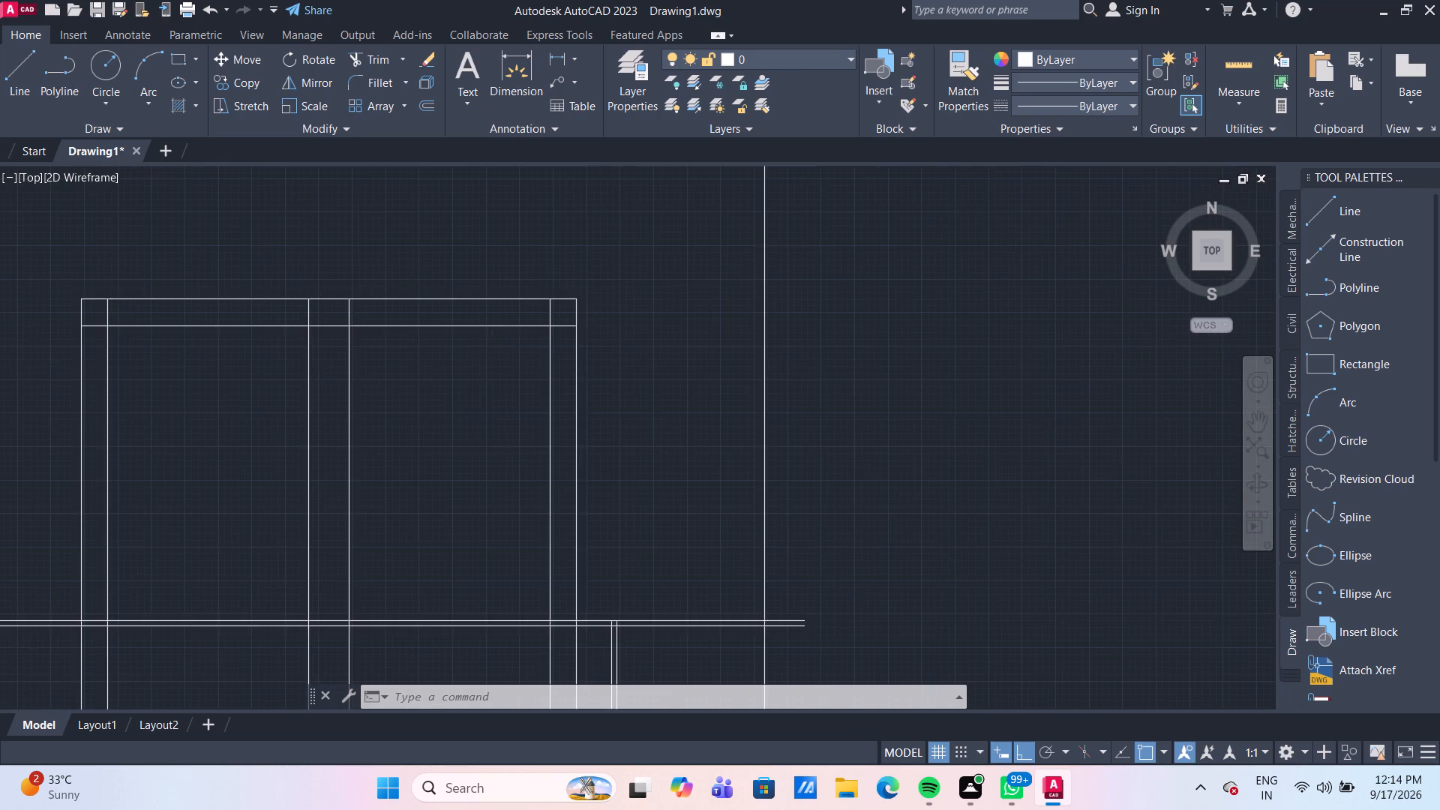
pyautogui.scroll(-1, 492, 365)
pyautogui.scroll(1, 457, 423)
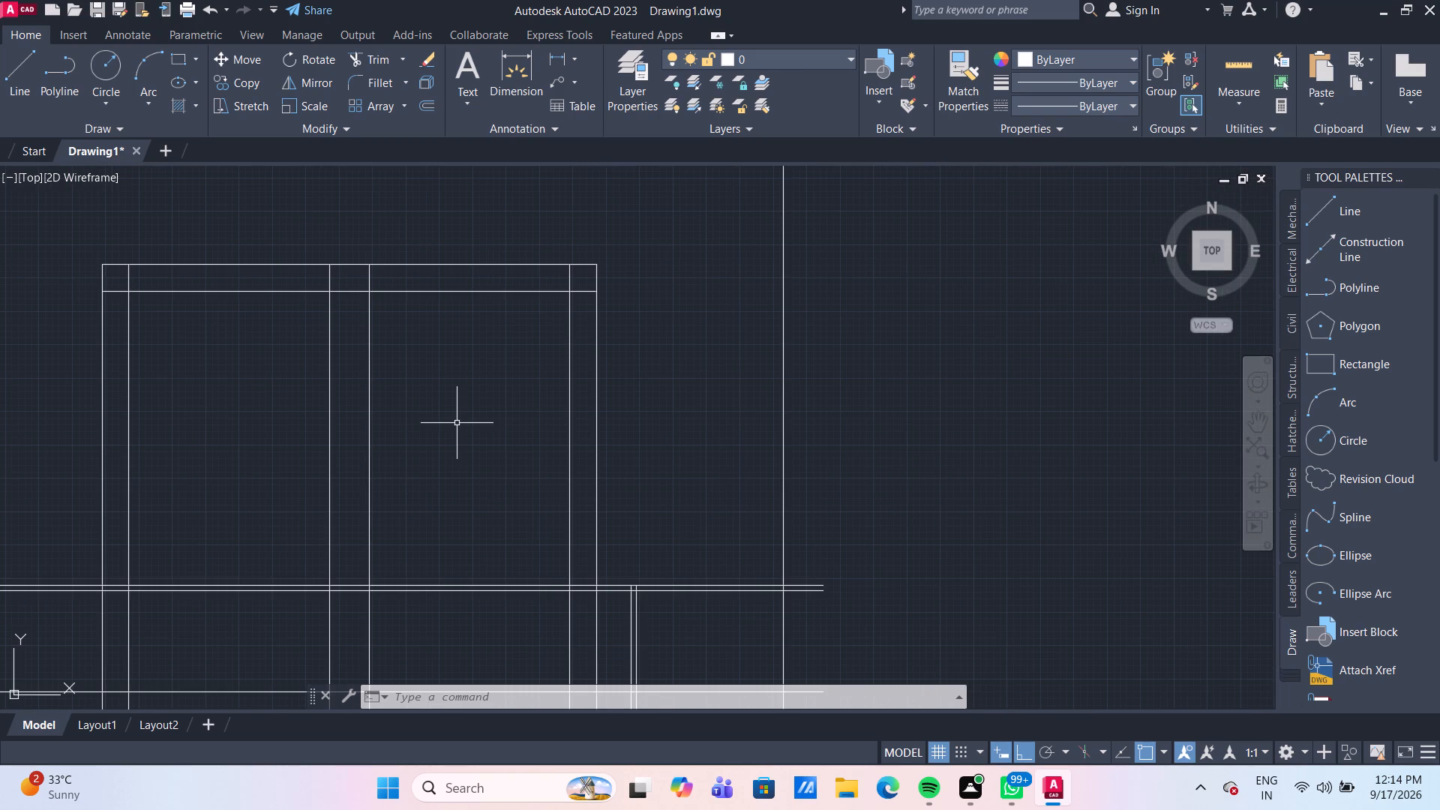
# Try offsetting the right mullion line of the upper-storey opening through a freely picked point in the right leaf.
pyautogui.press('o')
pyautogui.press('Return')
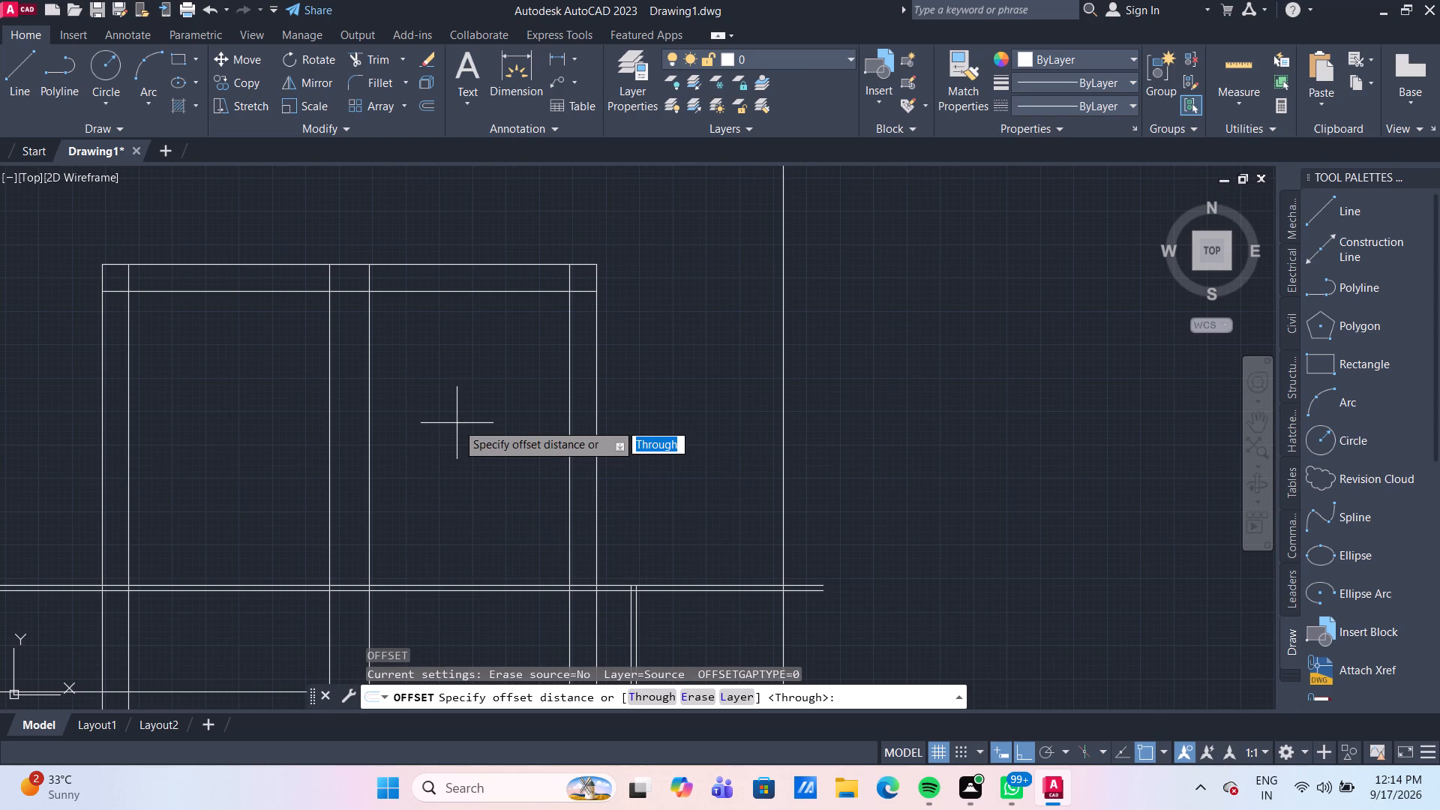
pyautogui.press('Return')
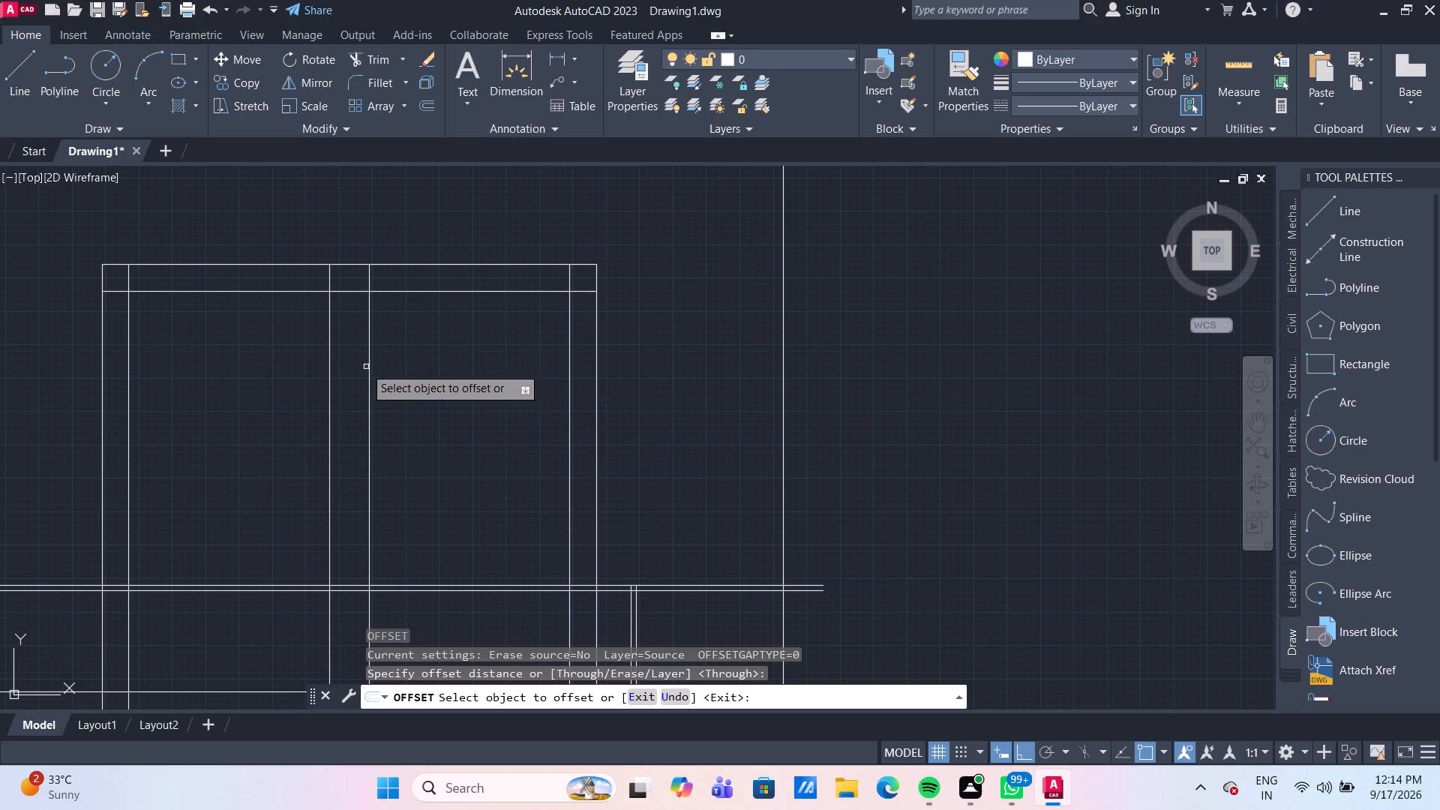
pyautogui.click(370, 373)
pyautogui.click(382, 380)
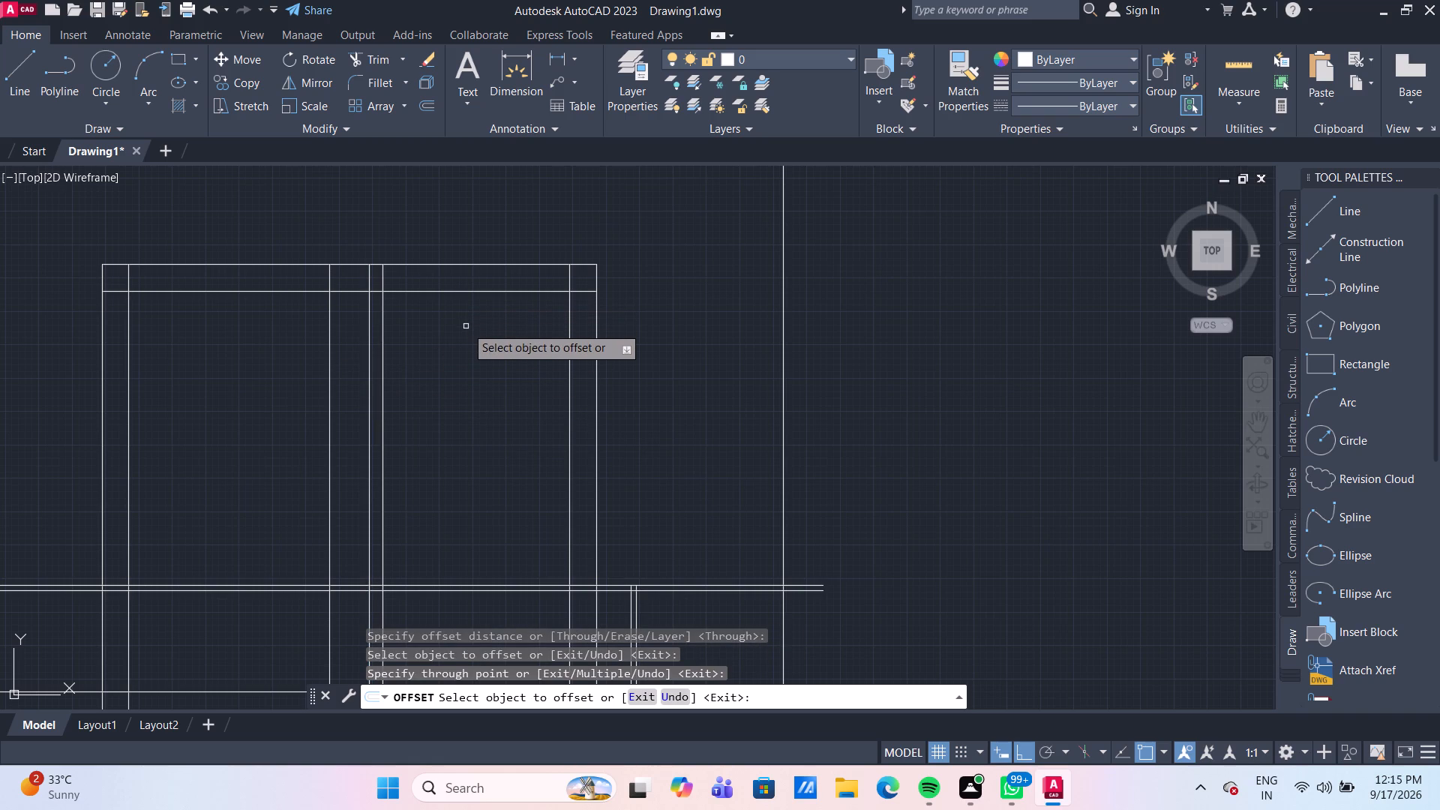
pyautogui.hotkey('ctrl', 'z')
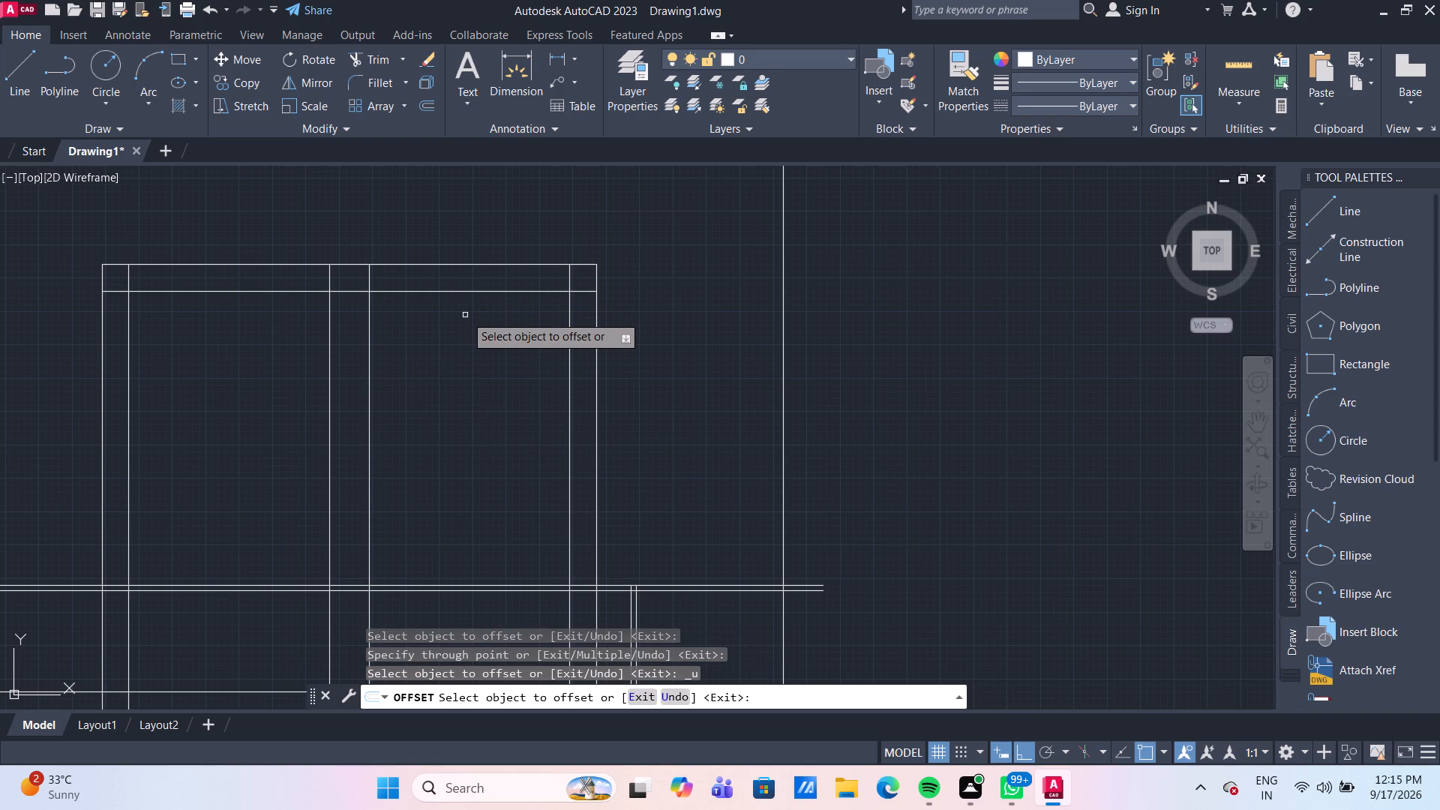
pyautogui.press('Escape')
# Offset the inner top, right and left frame lines of the upper-storey opening 5 mm inward.
pyautogui.press('o')
pyautogui.press('Return')
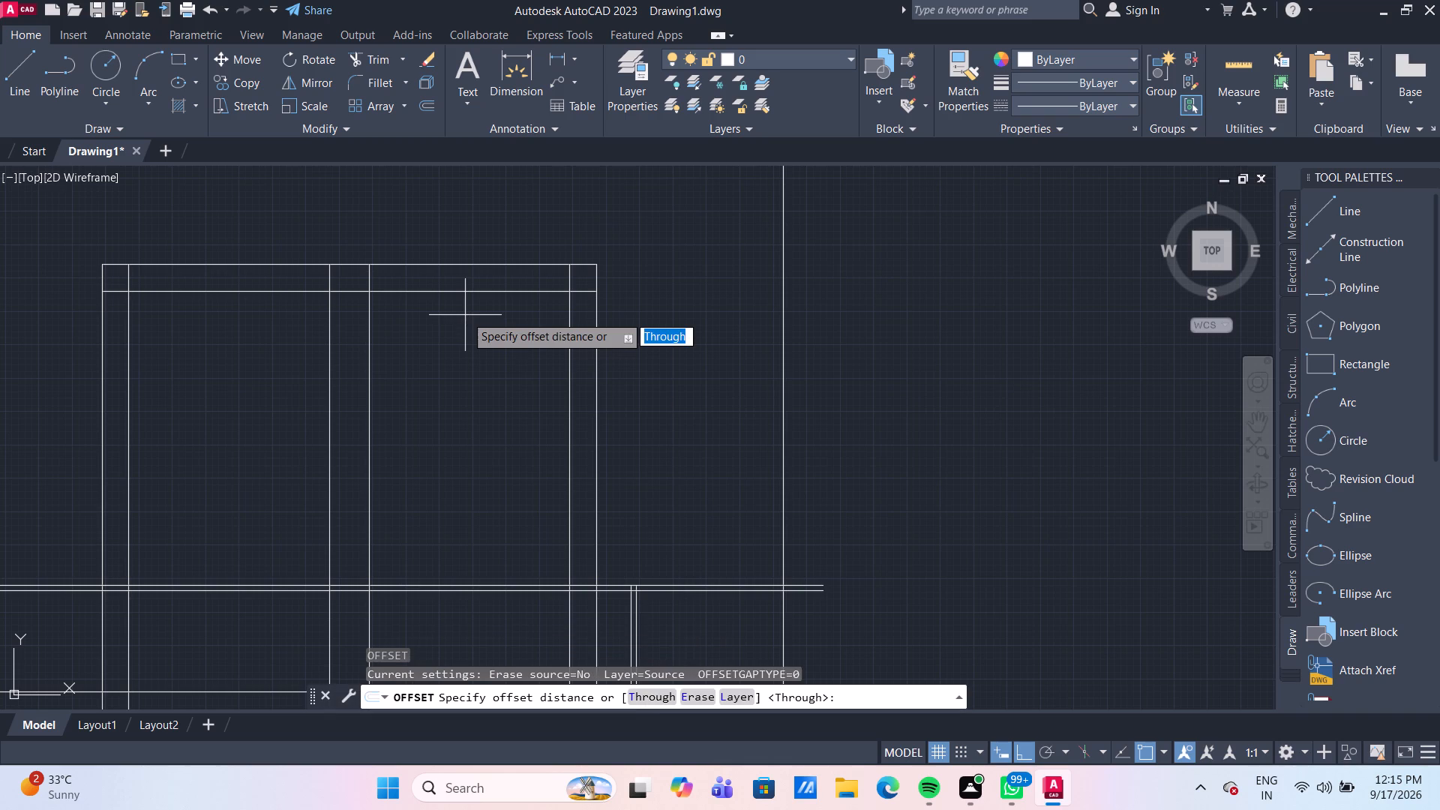
pyautogui.press('5')
pyautogui.press('Return')
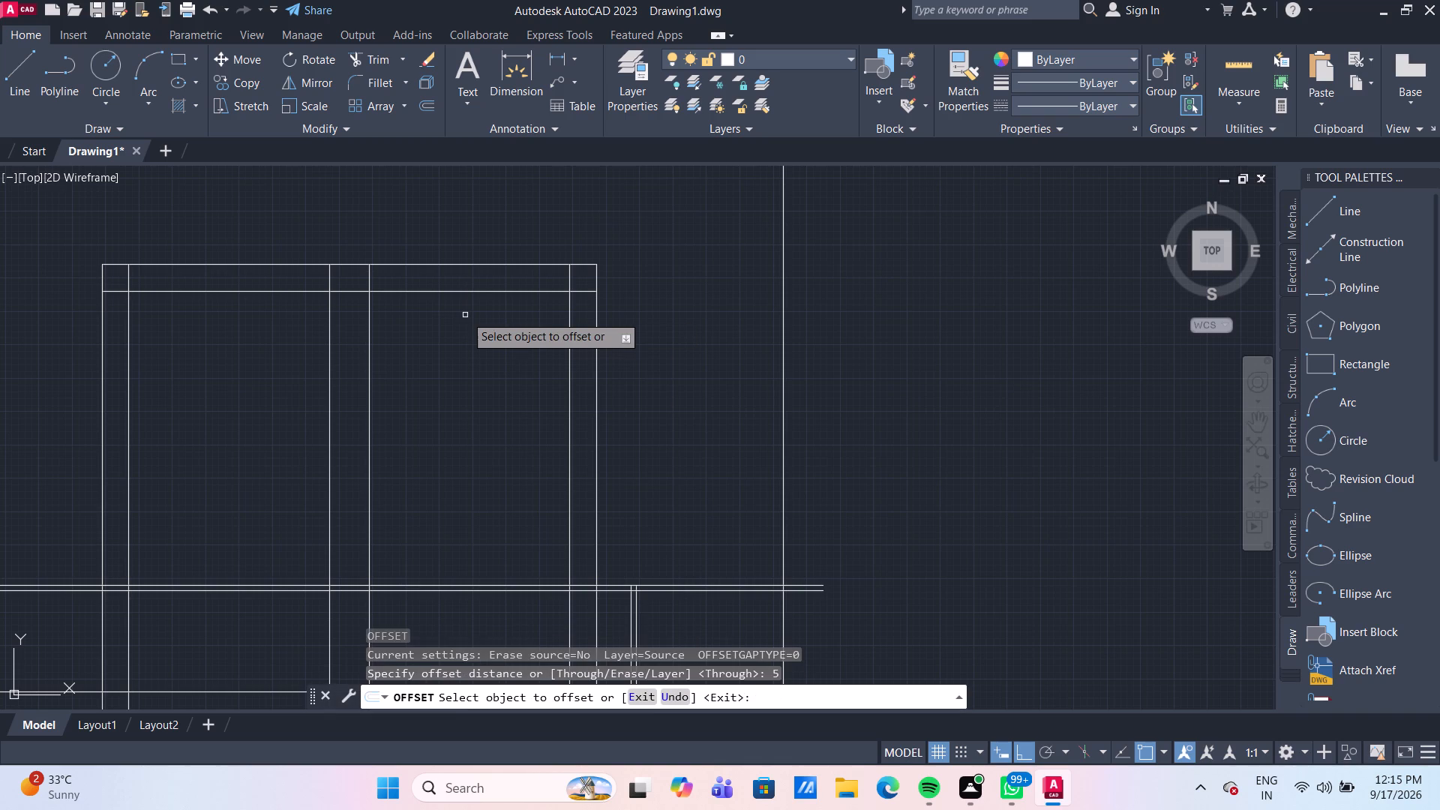
pyautogui.moveTo(469, 291); pyautogui.dragTo(471, 305)
pyautogui.click(471, 323)
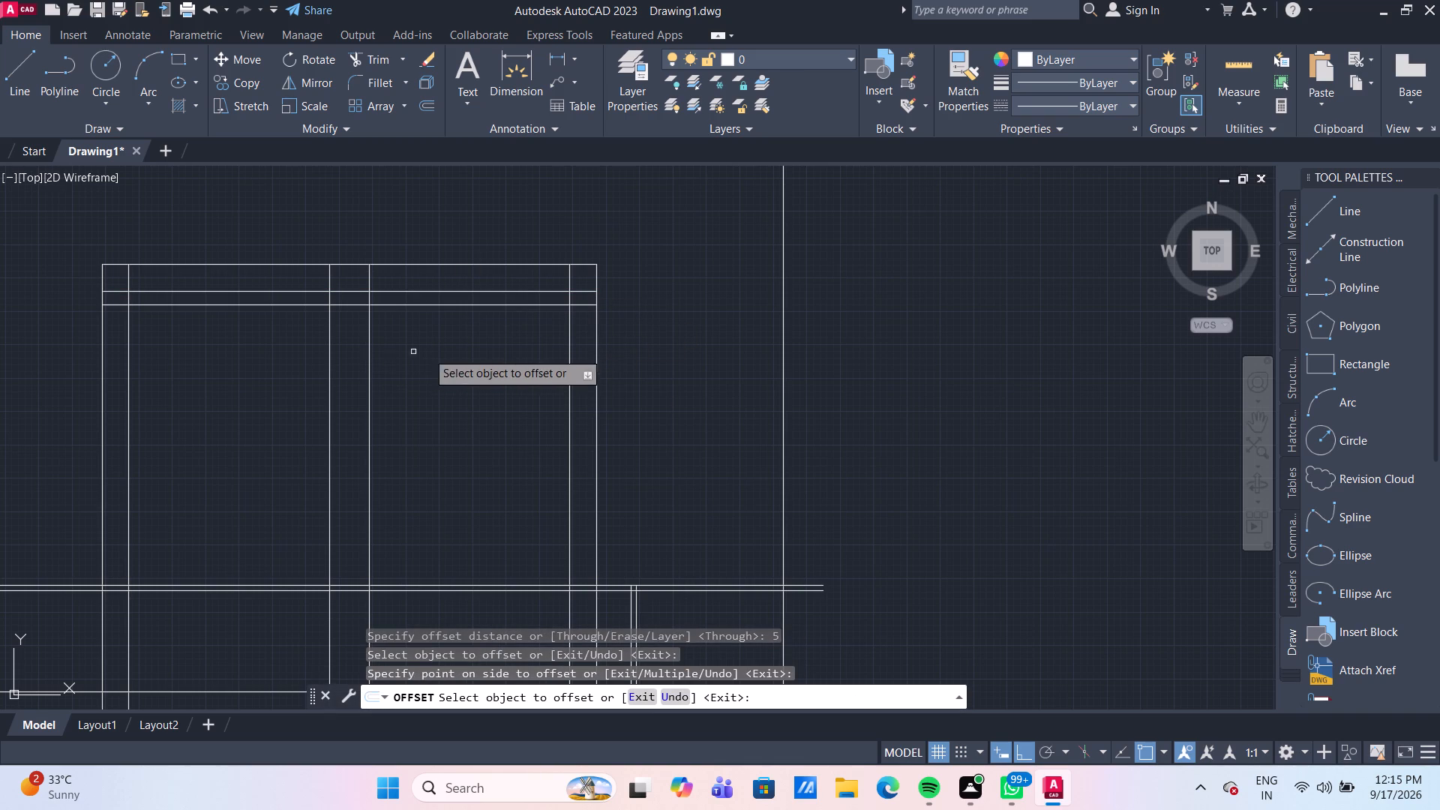
pyautogui.click(569, 377)
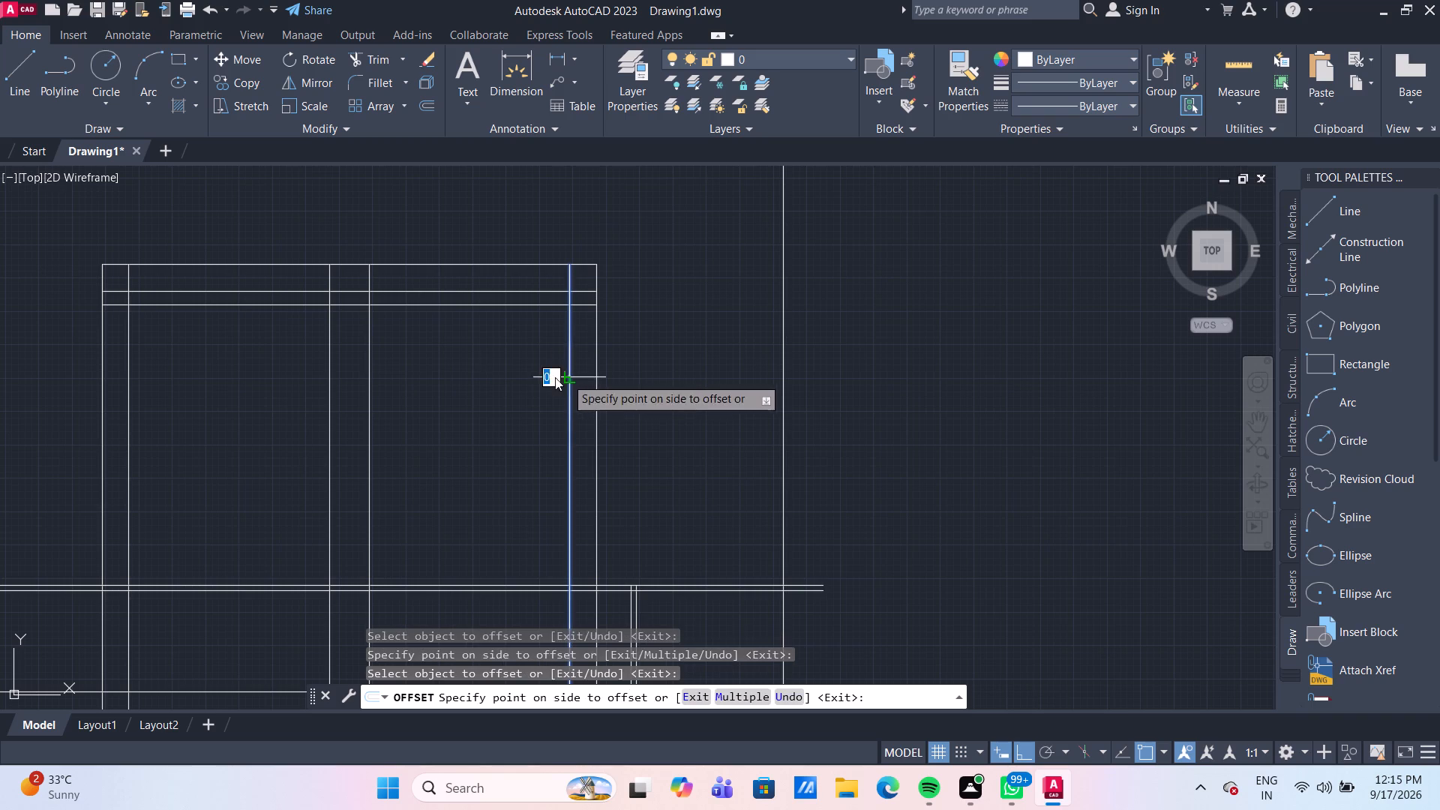
pyautogui.click(550, 377)
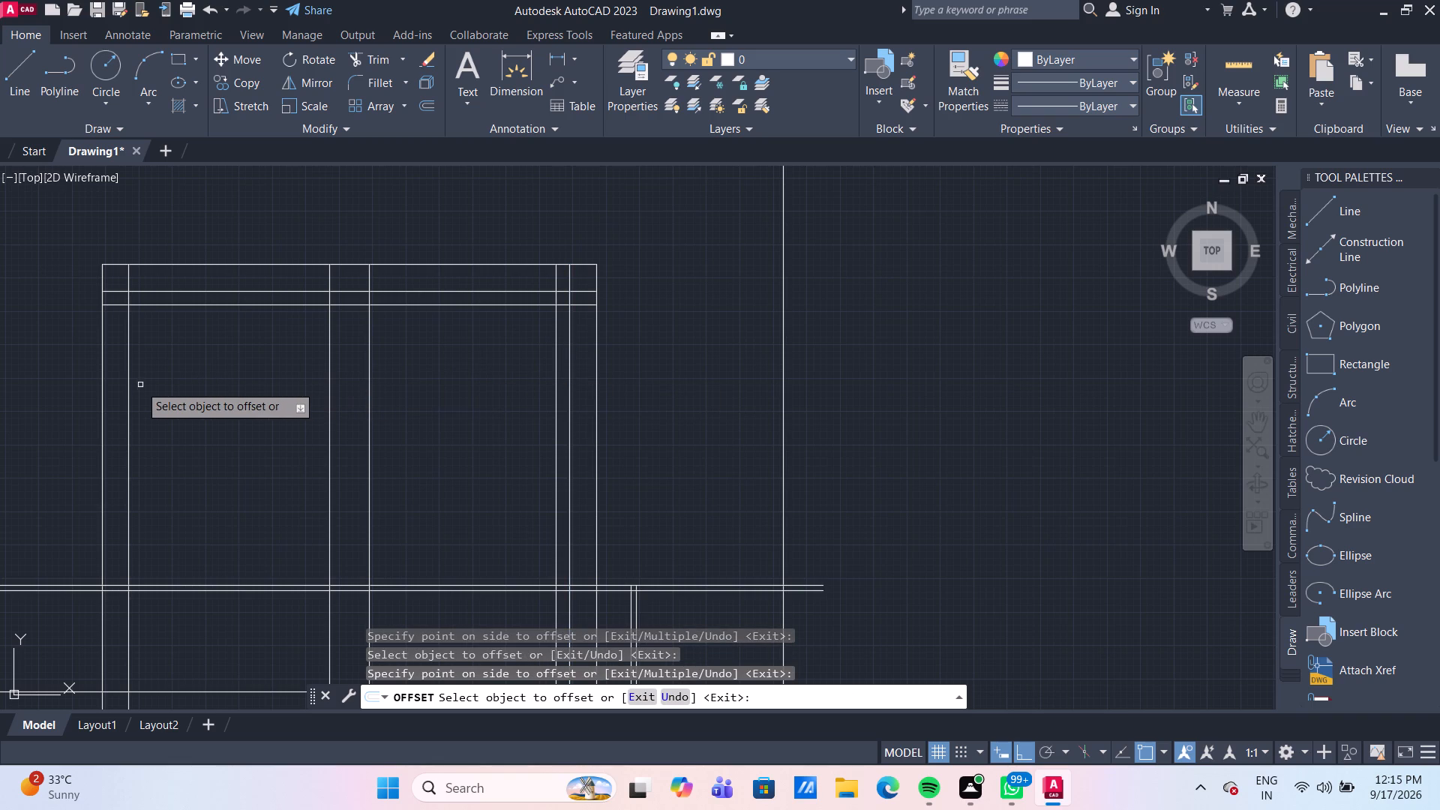
pyautogui.click(129, 382)
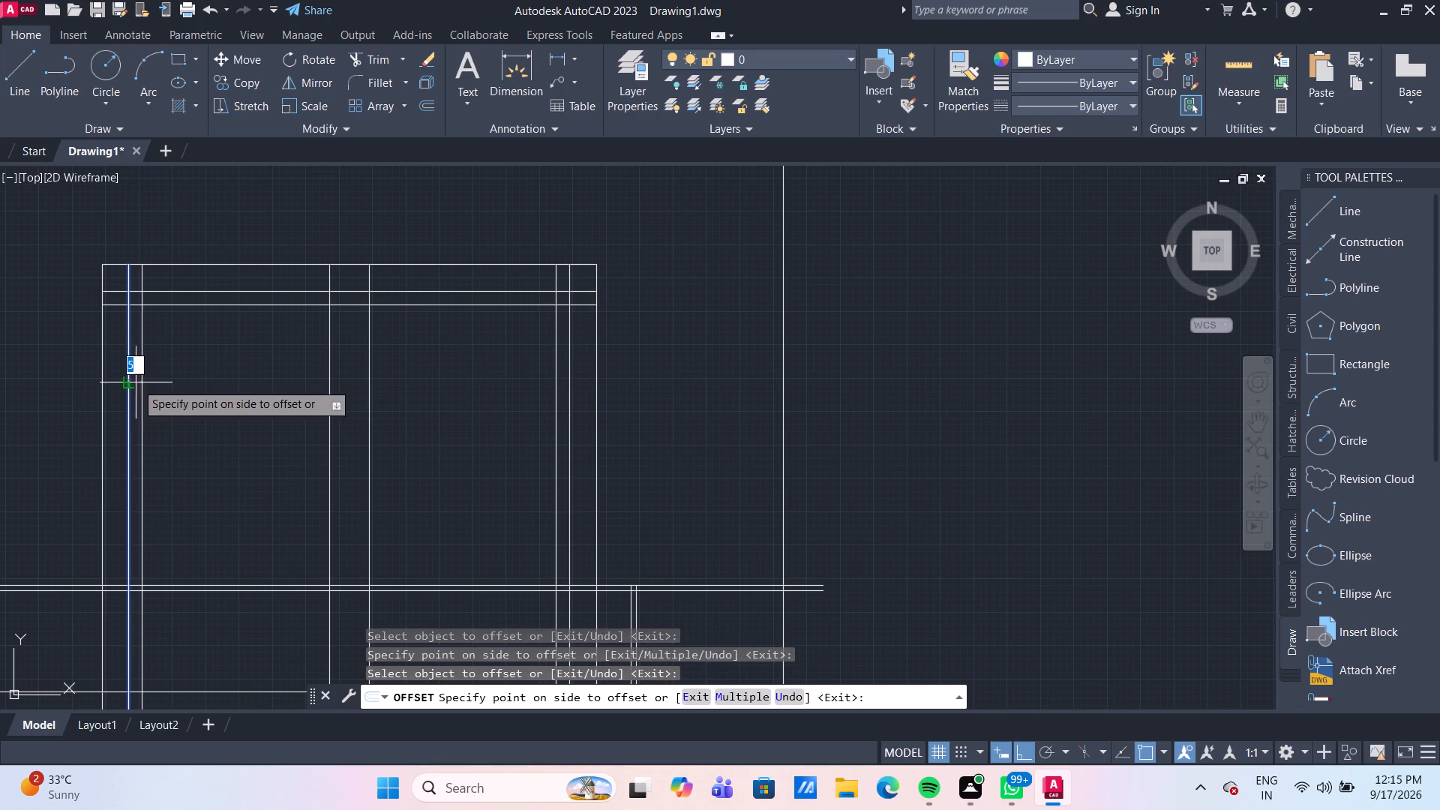
pyautogui.click(138, 382)
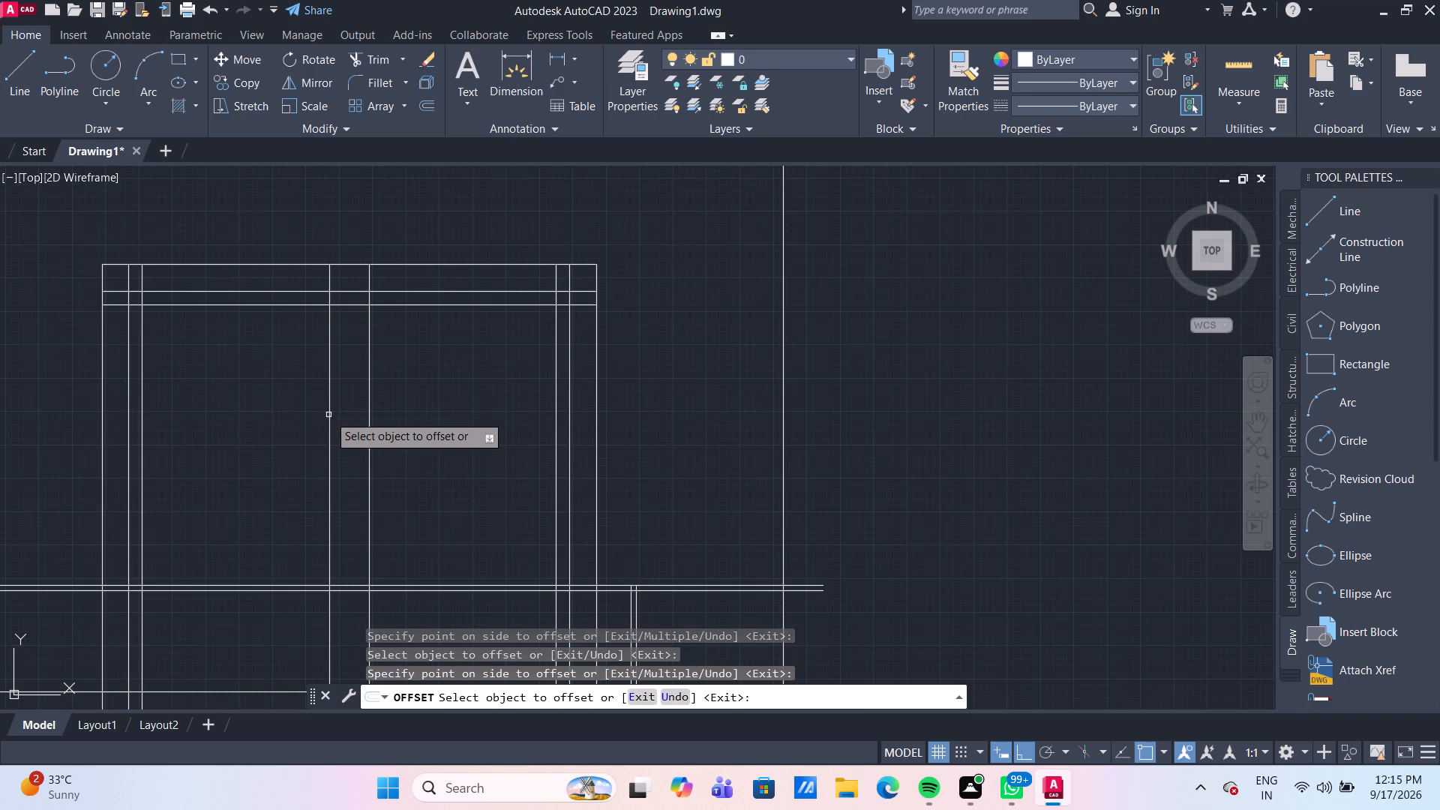
# Offset both mullion lines of the upper-storey opening 5 mm outward into the left and right leaves.
pyautogui.click(328, 415)
pyautogui.click(313, 413)
pyautogui.click(371, 426)
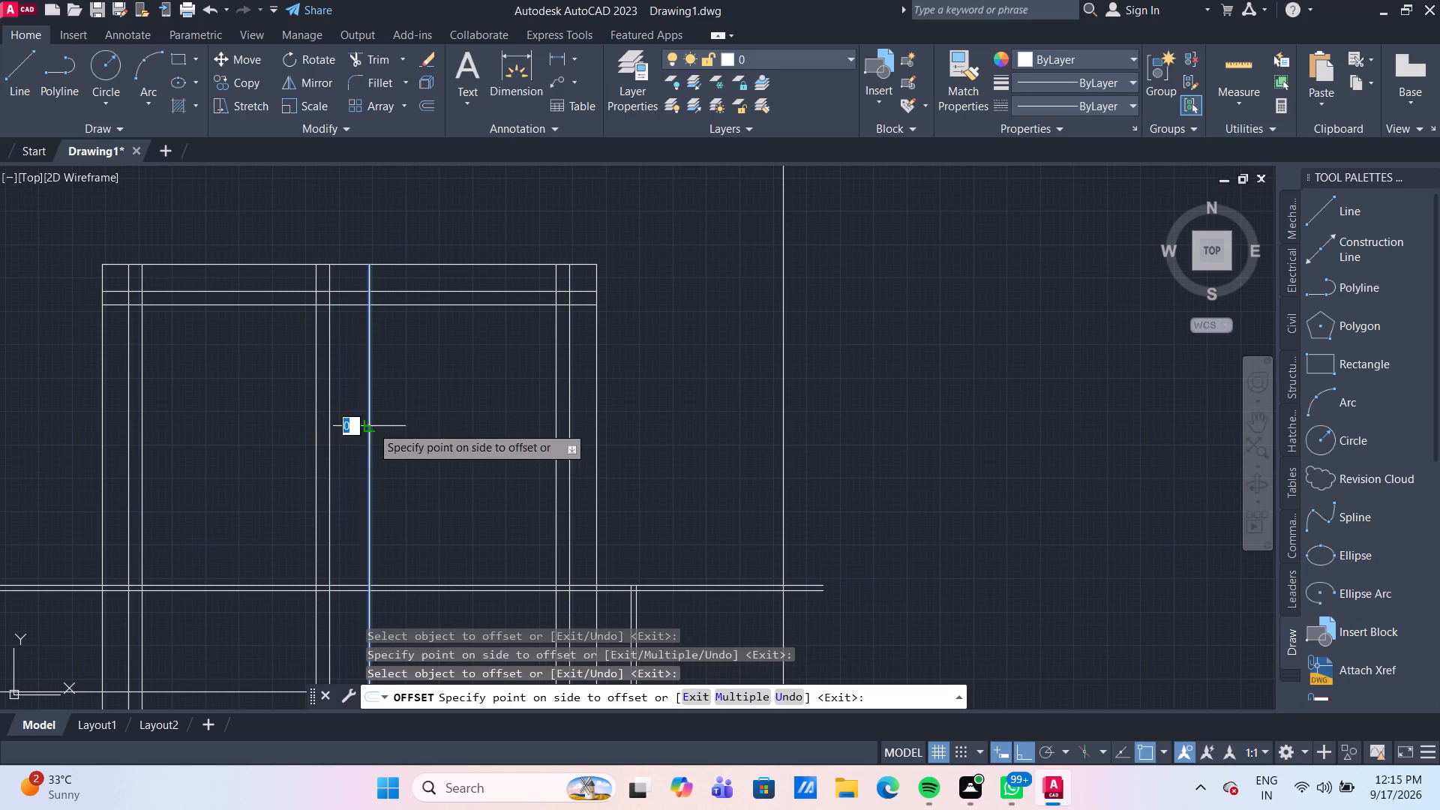
pyautogui.click(382, 426)
# Offset the lower horizontal line just above the ledge 5 mm upward across the upper-storey opening.
pyautogui.scroll(-2, 477, 434)
pyautogui.moveTo(478, 437); pyautogui.dragTo(469, 343, button='middle')
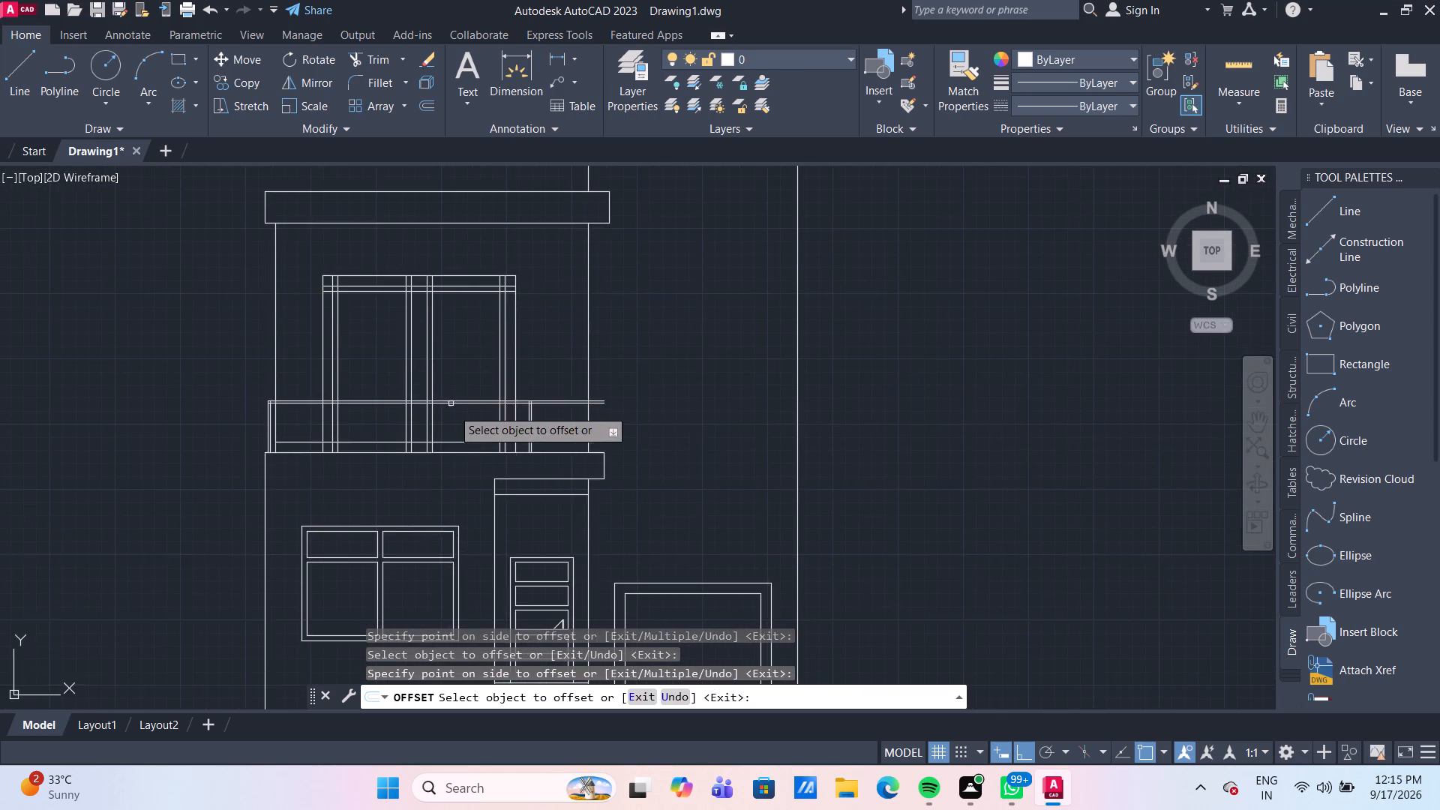
pyautogui.scroll(3, 455, 421)
pyautogui.scroll(-2, 460, 462)
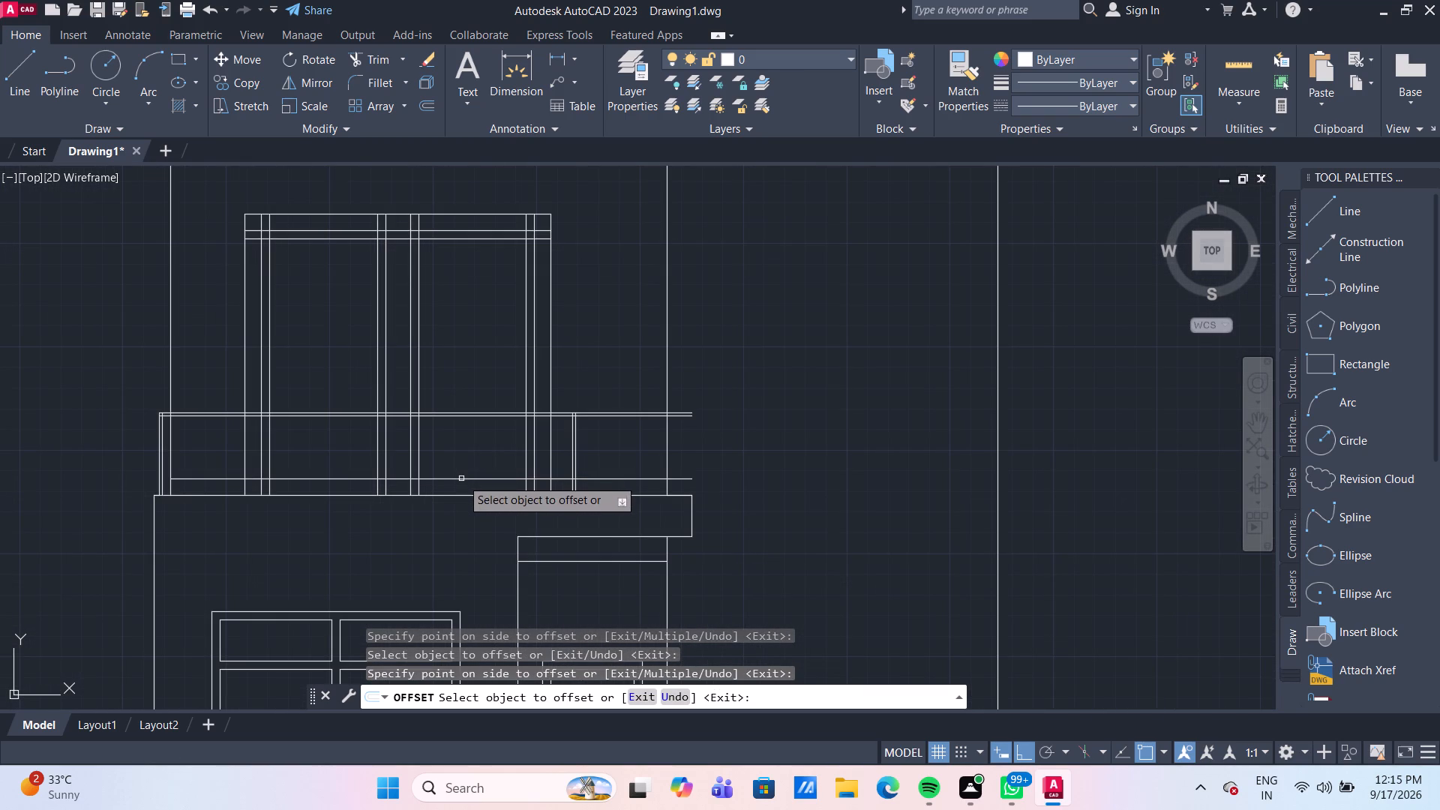
pyautogui.click(461, 478)
pyautogui.click(463, 468)
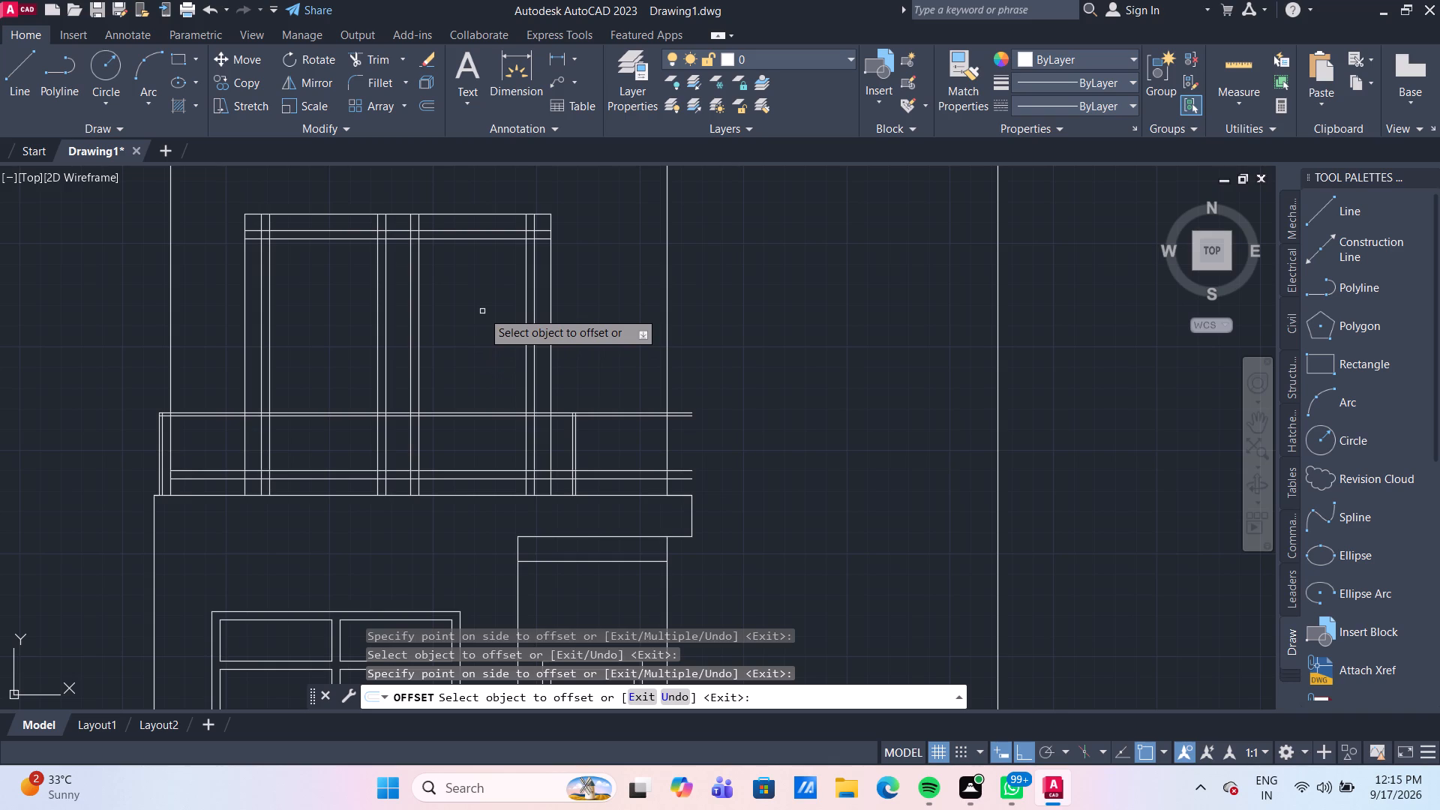
pyautogui.press('Escape')
# Trim the upper-storey opening's inner frame lines where they run past the inner top corners into the outer frame band.
pyautogui.scroll(1, 462, 278)
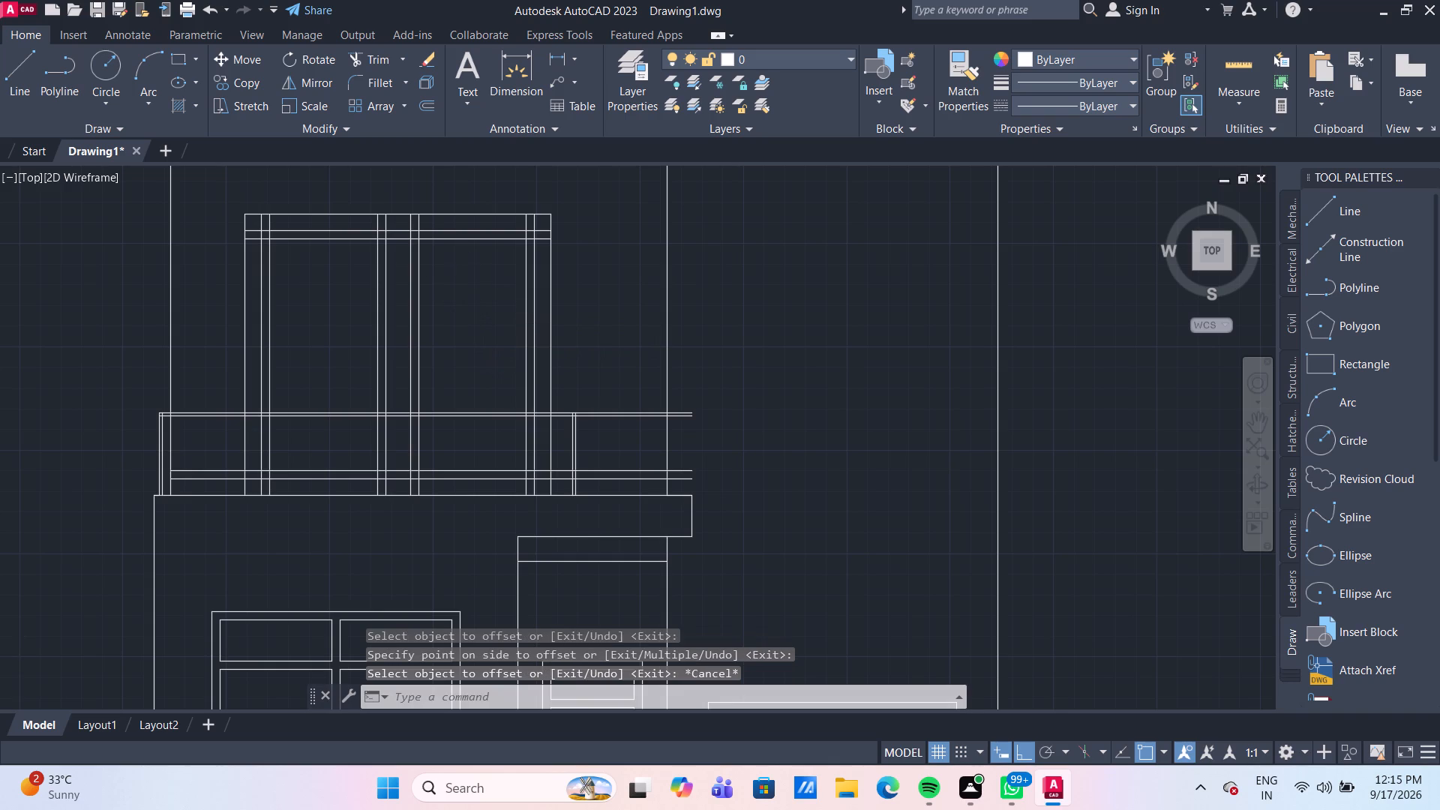
pyautogui.scroll(1, 461, 277)
pyautogui.moveTo(461, 277); pyautogui.dragTo(513, 397, button='middle')
pyautogui.scroll(-2, 513, 397)
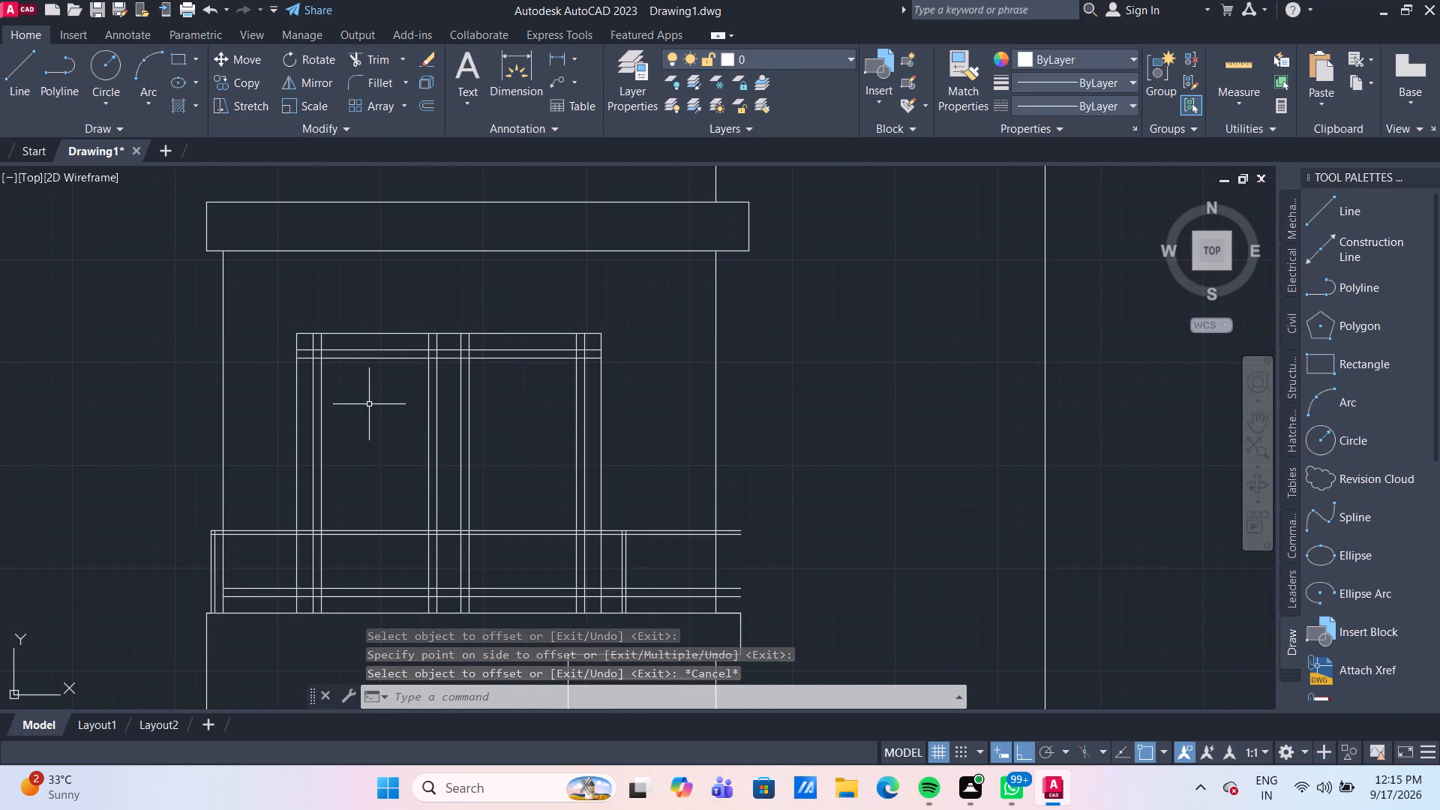
pyautogui.write('TR')
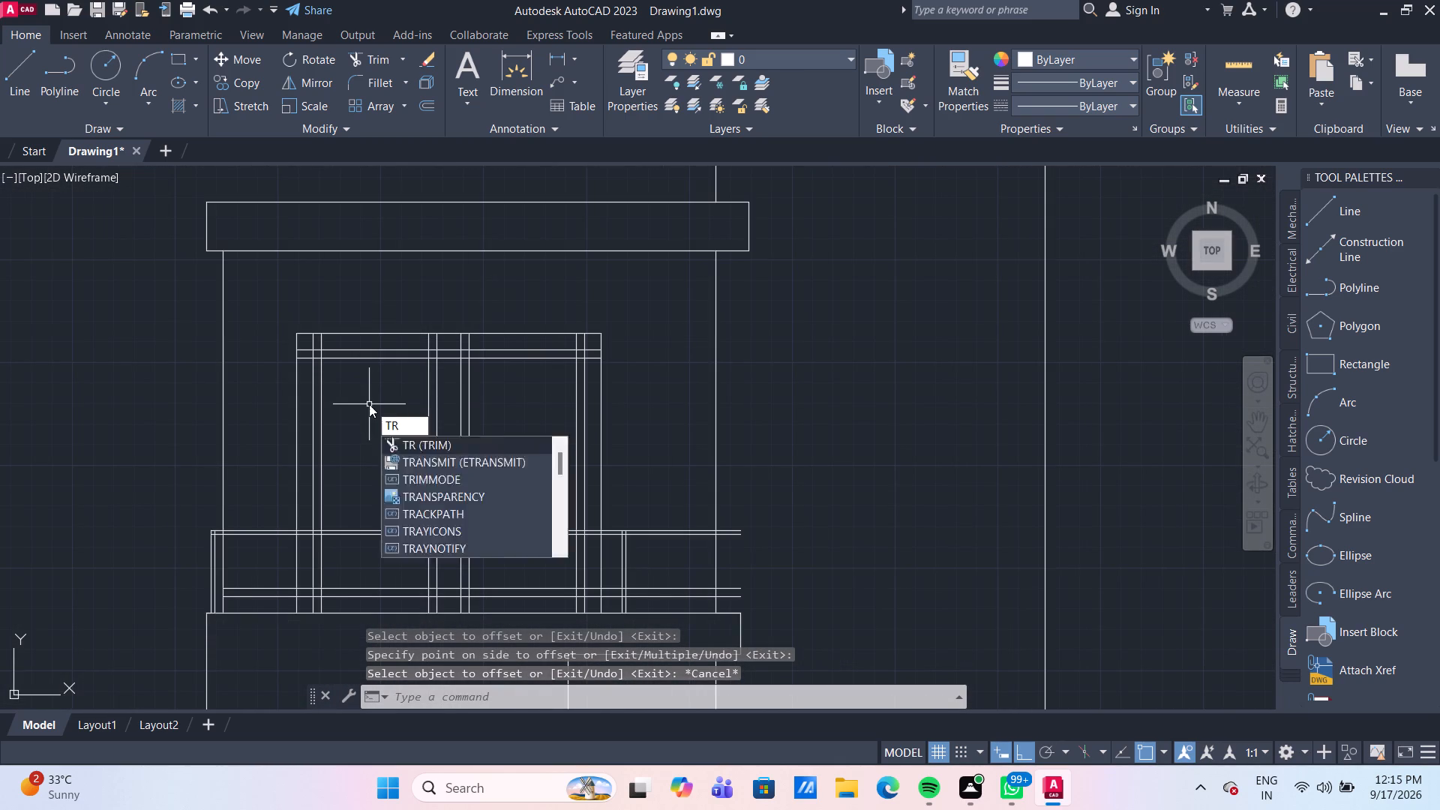
pyautogui.press('Return')
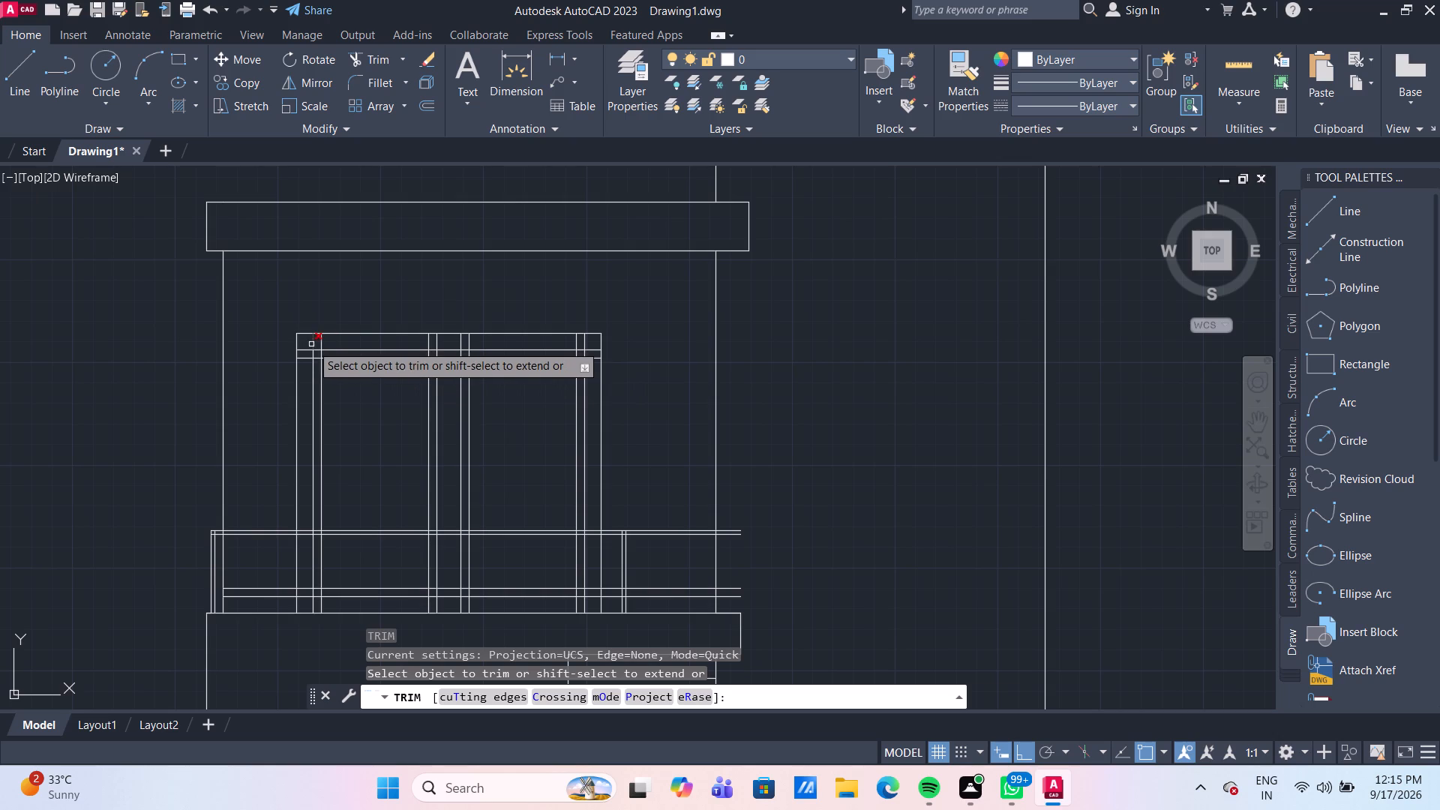
pyautogui.click(307, 343)
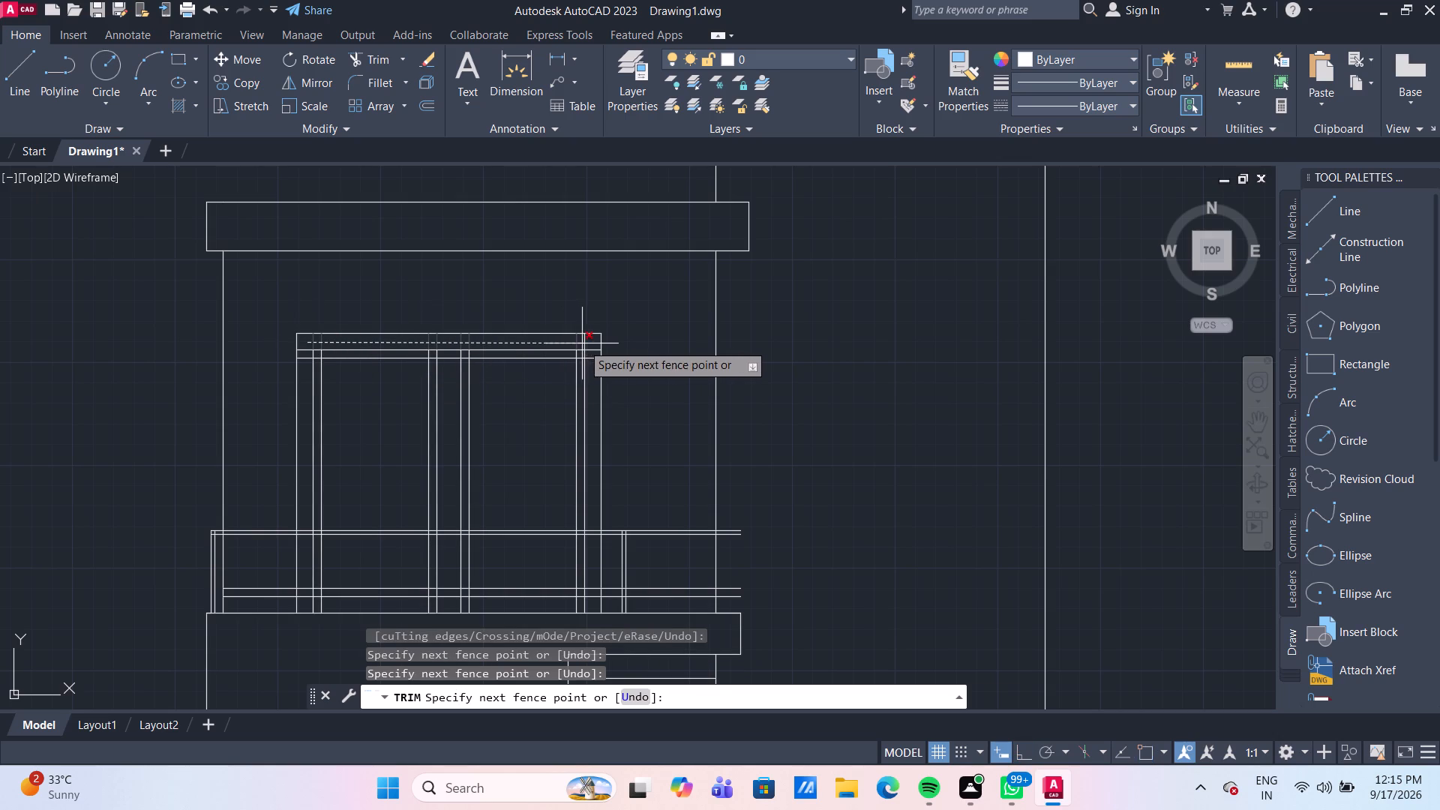
pyautogui.click(589, 340)
pyautogui.click(591, 347)
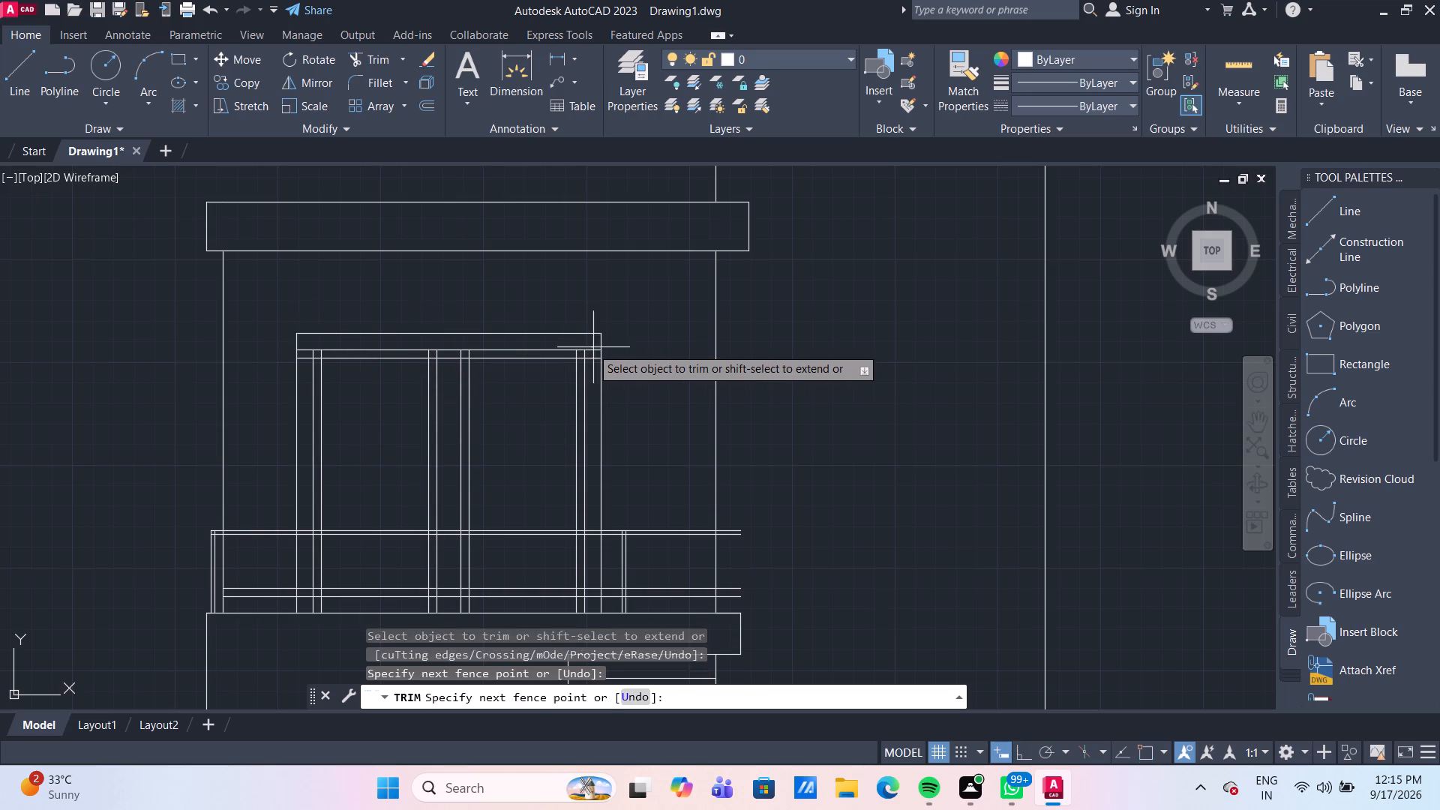
pyautogui.click(595, 376)
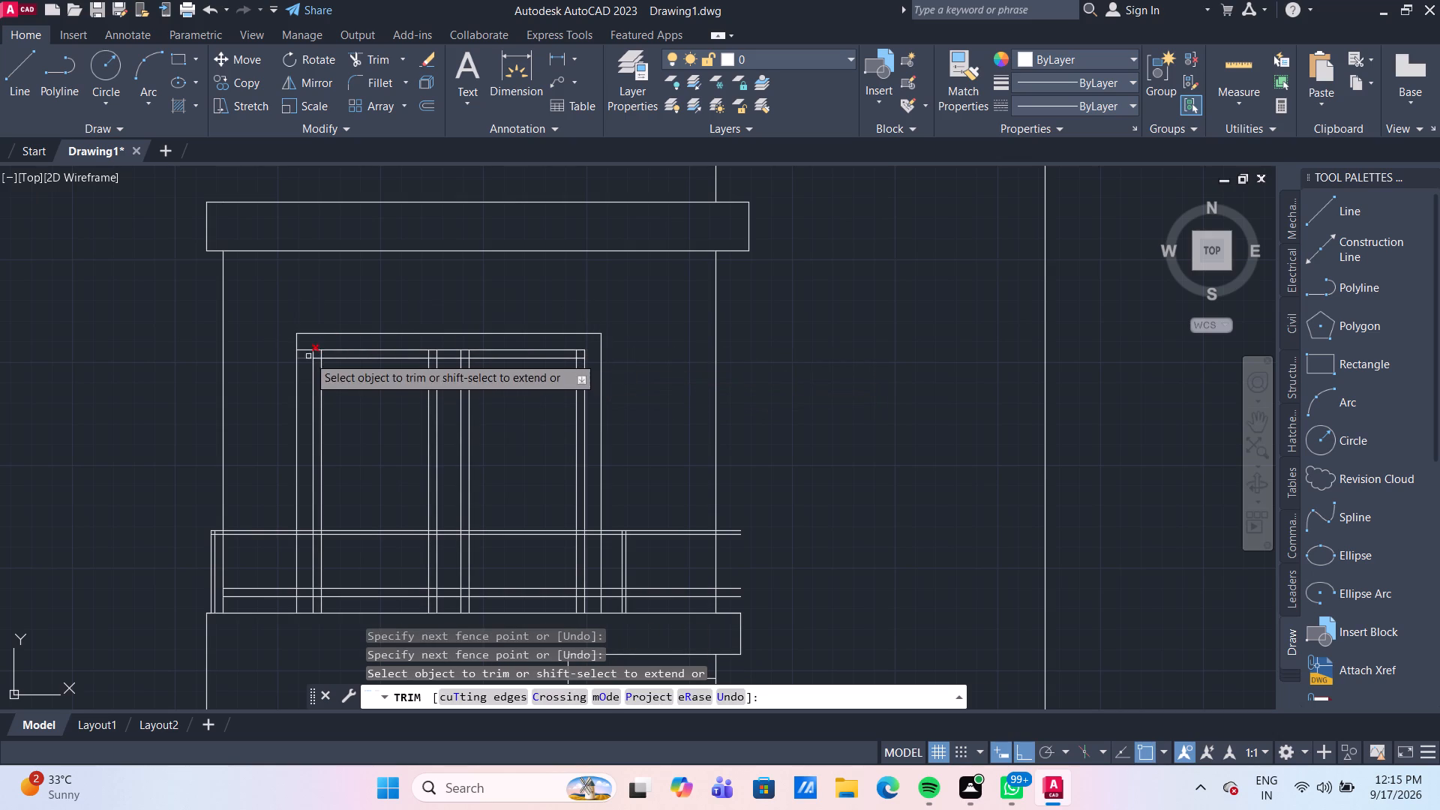
pyautogui.moveTo(303, 345); pyautogui.dragTo(311, 363)
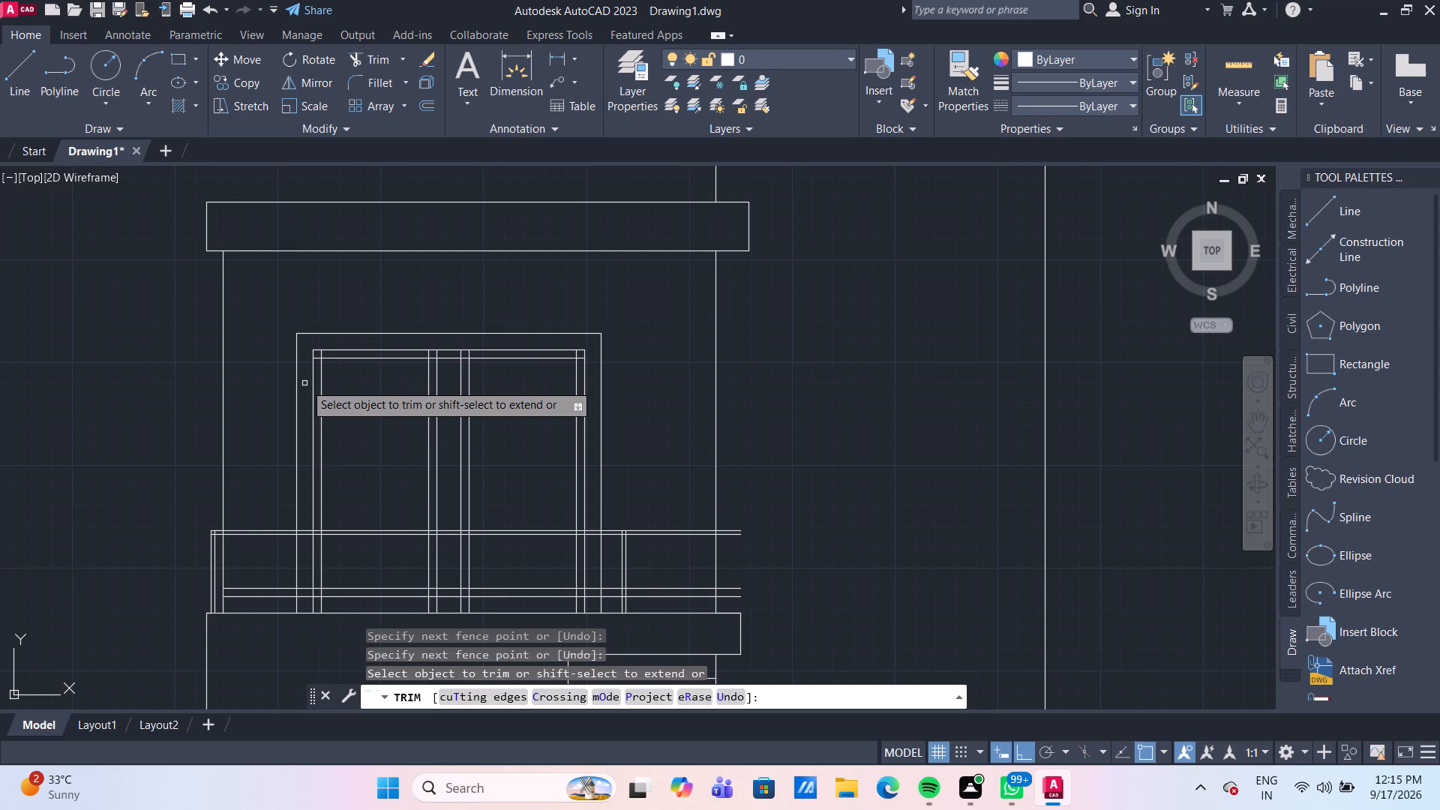
pyautogui.click(304, 383)
pyautogui.scroll(1, 472, 362)
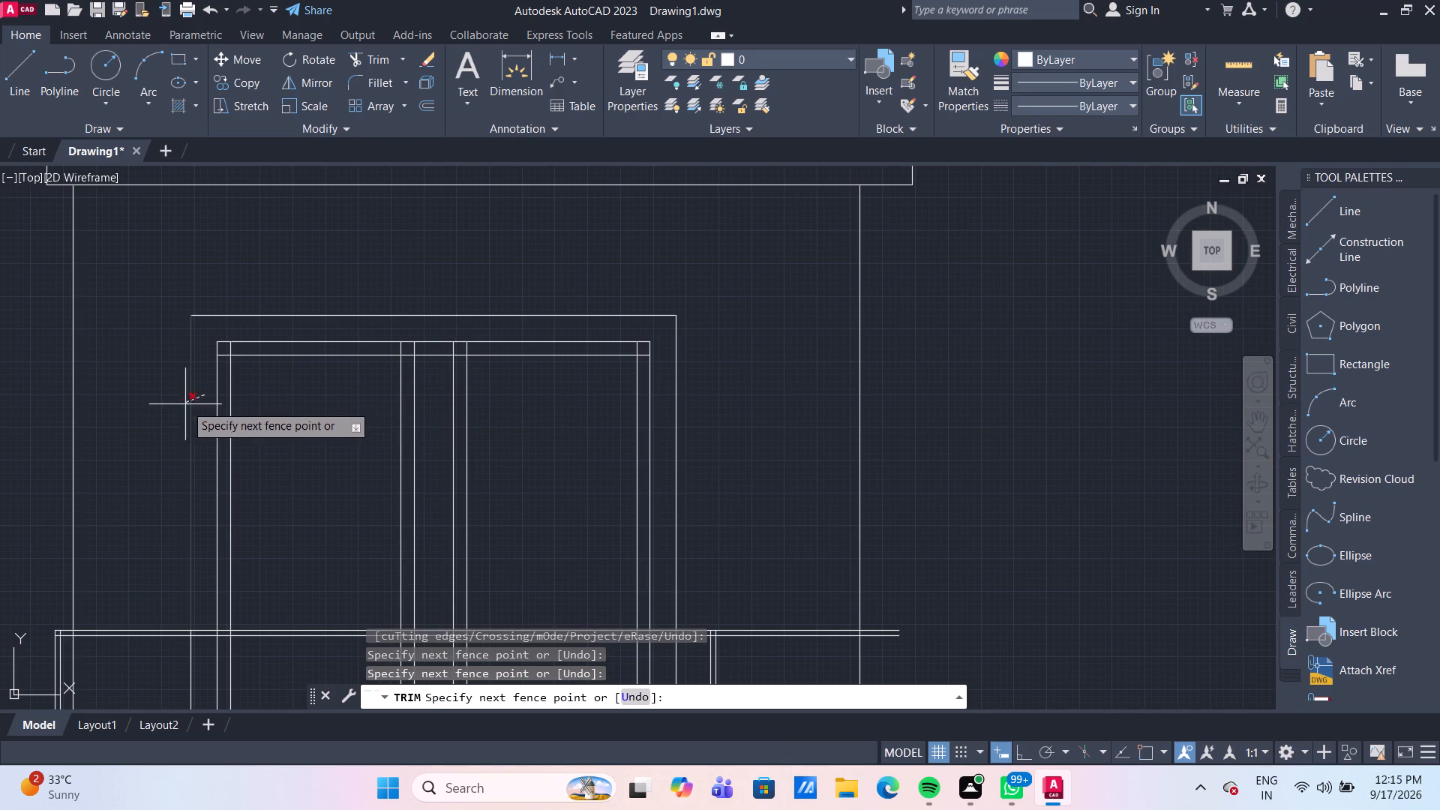
pyautogui.press('Escape')
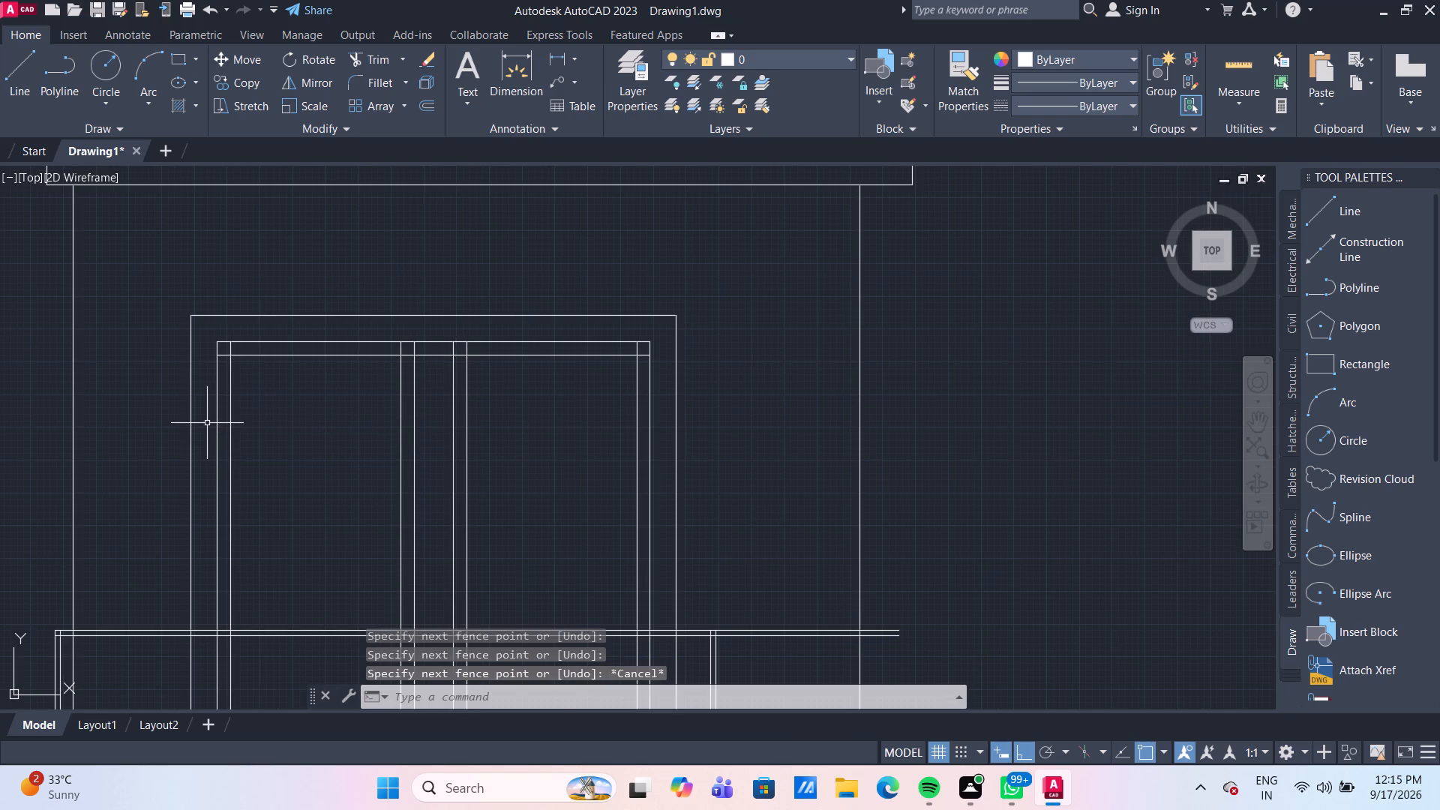
# Trim the leaf frame lines at the top of the upper-storey opening, clearing the mullion gap and forming clean upper corners in both leaves.
pyautogui.write('TR')
pyautogui.press('Return')
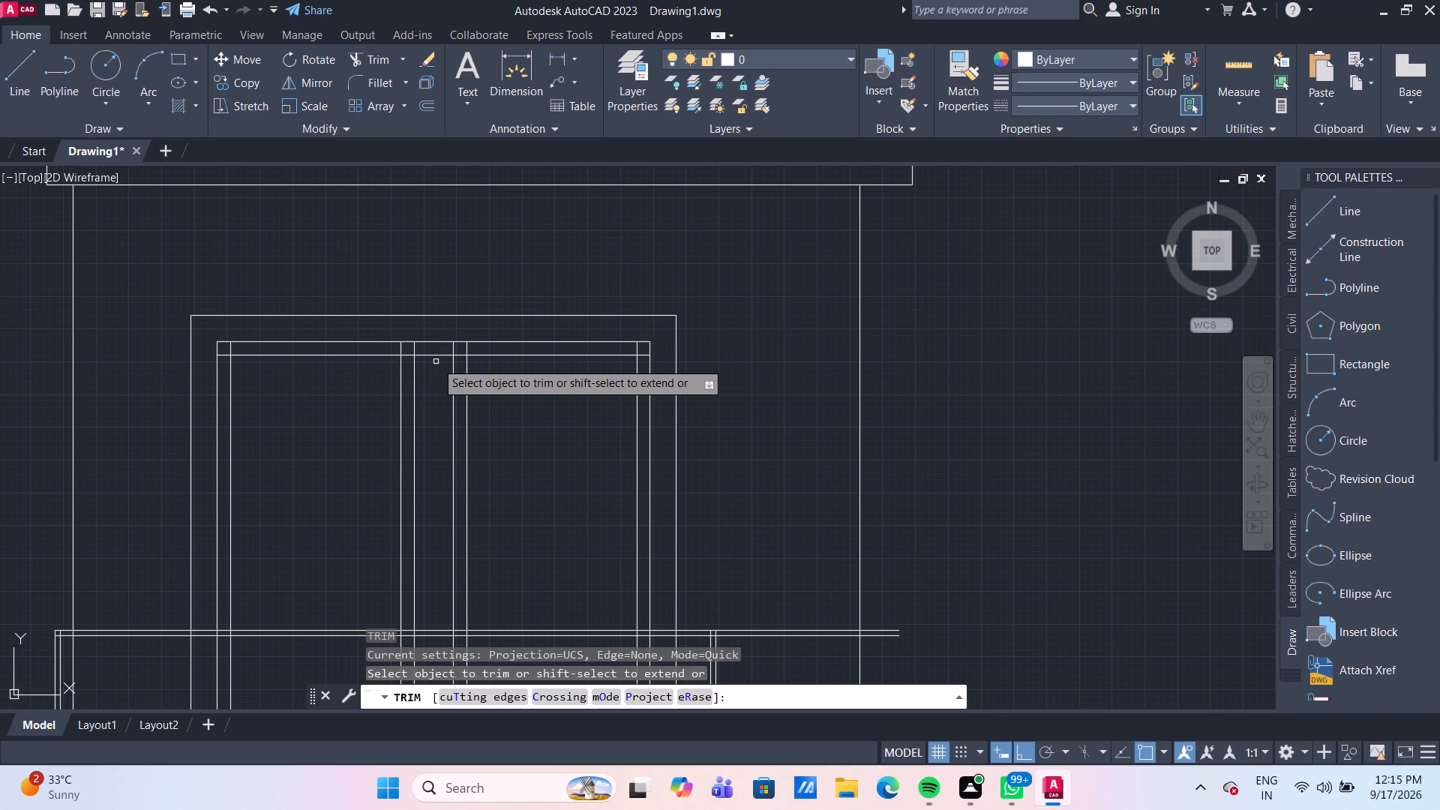
pyautogui.click(431, 357)
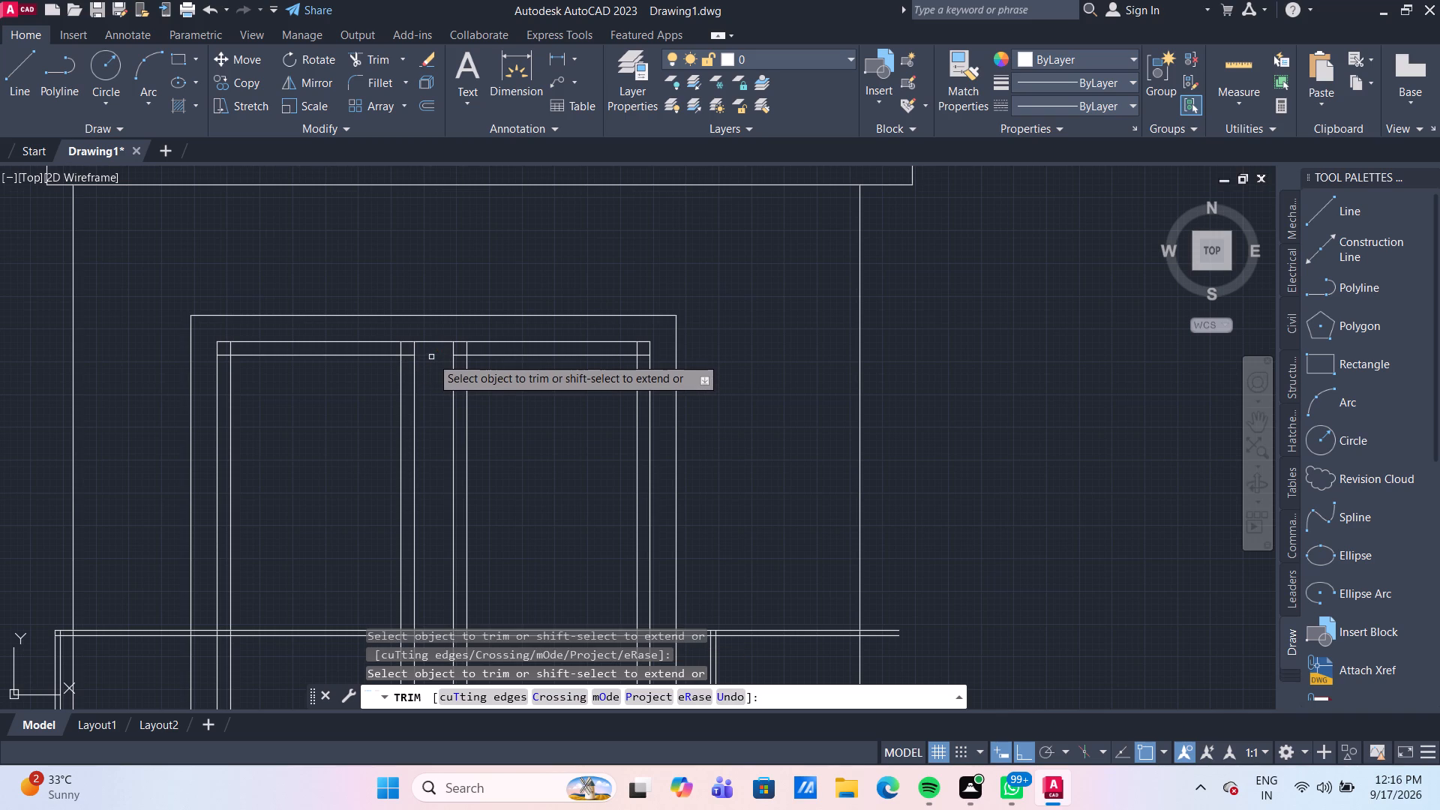
pyautogui.click(400, 346)
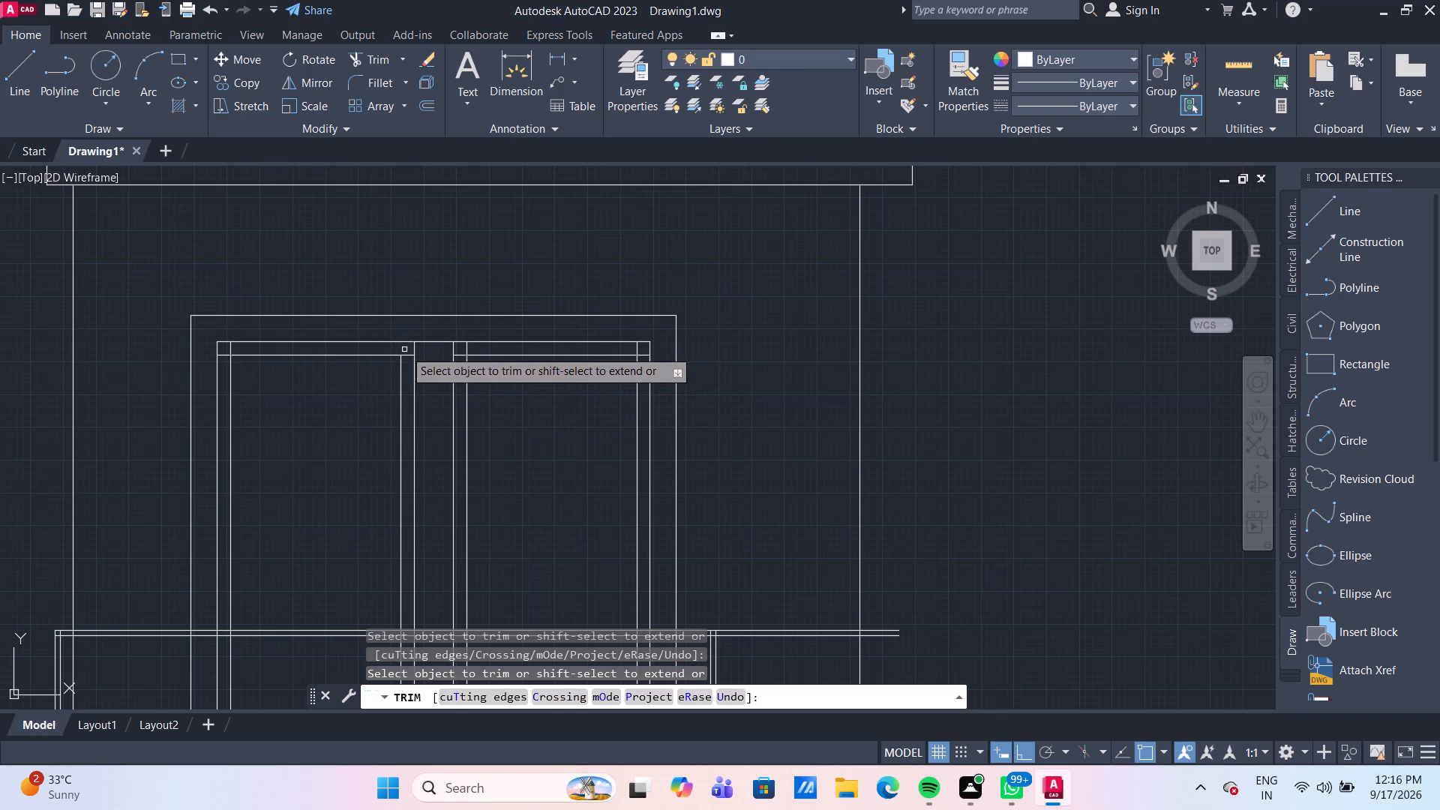
pyautogui.click(407, 355)
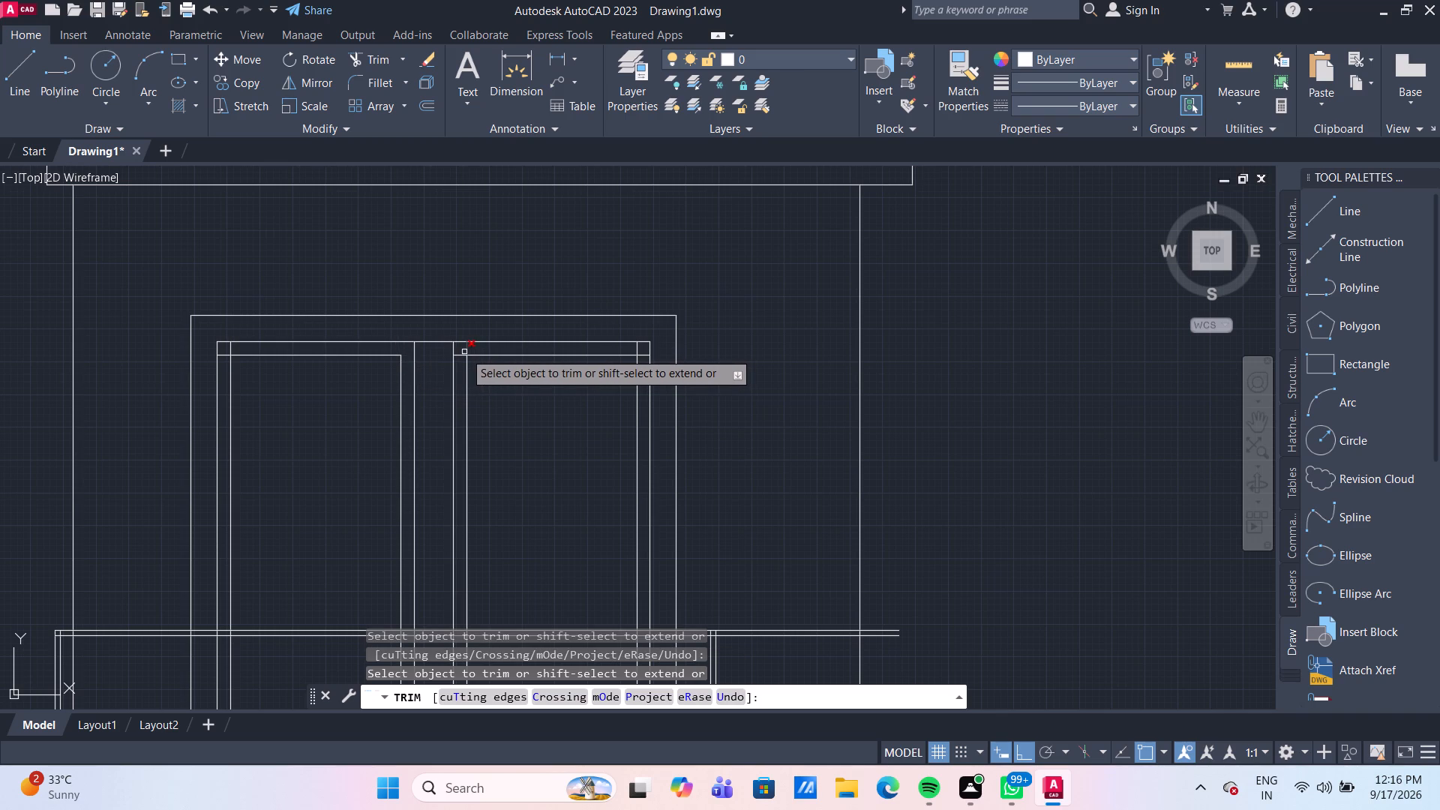
pyautogui.click(463, 350)
pyautogui.click(462, 354)
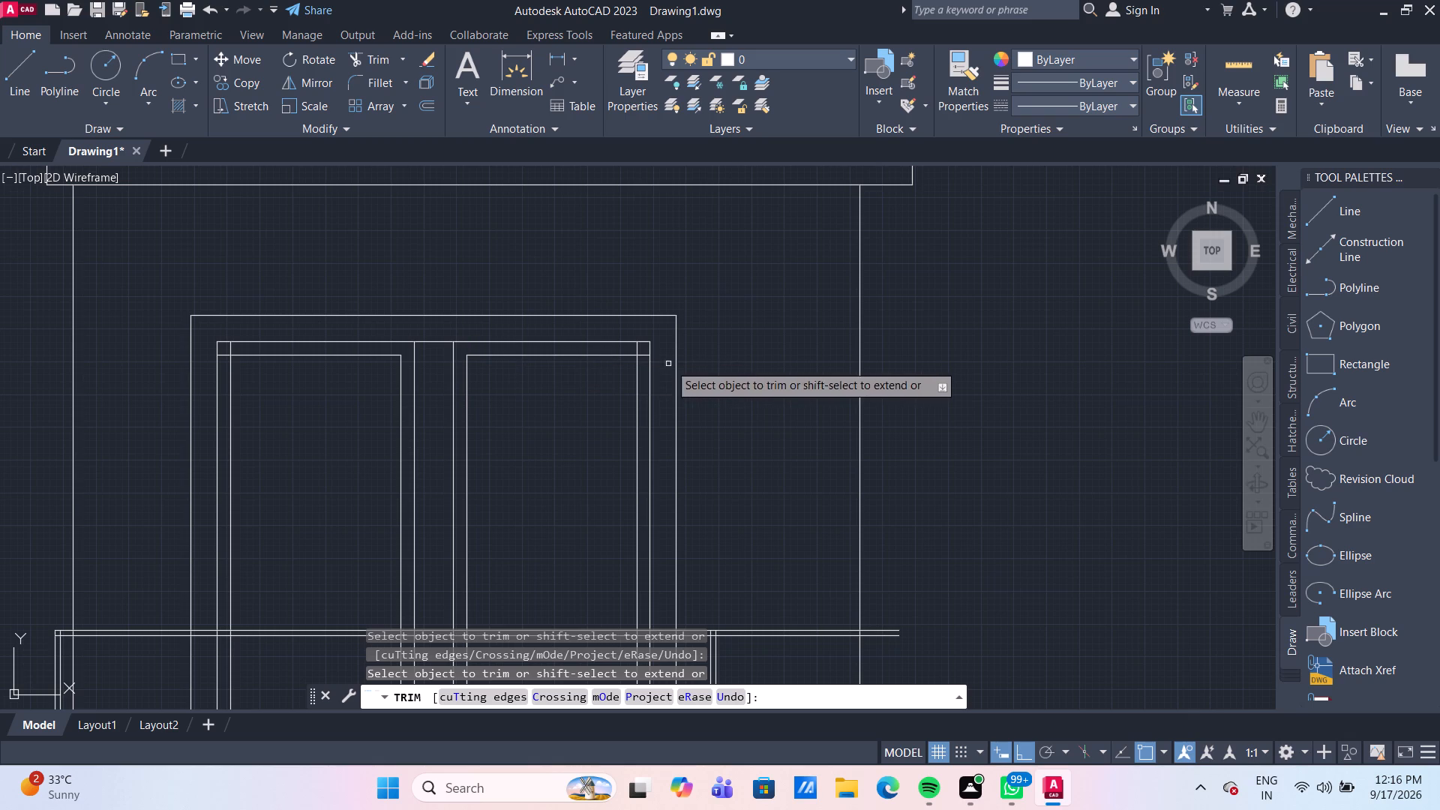
pyautogui.click(637, 349)
pyautogui.click(644, 355)
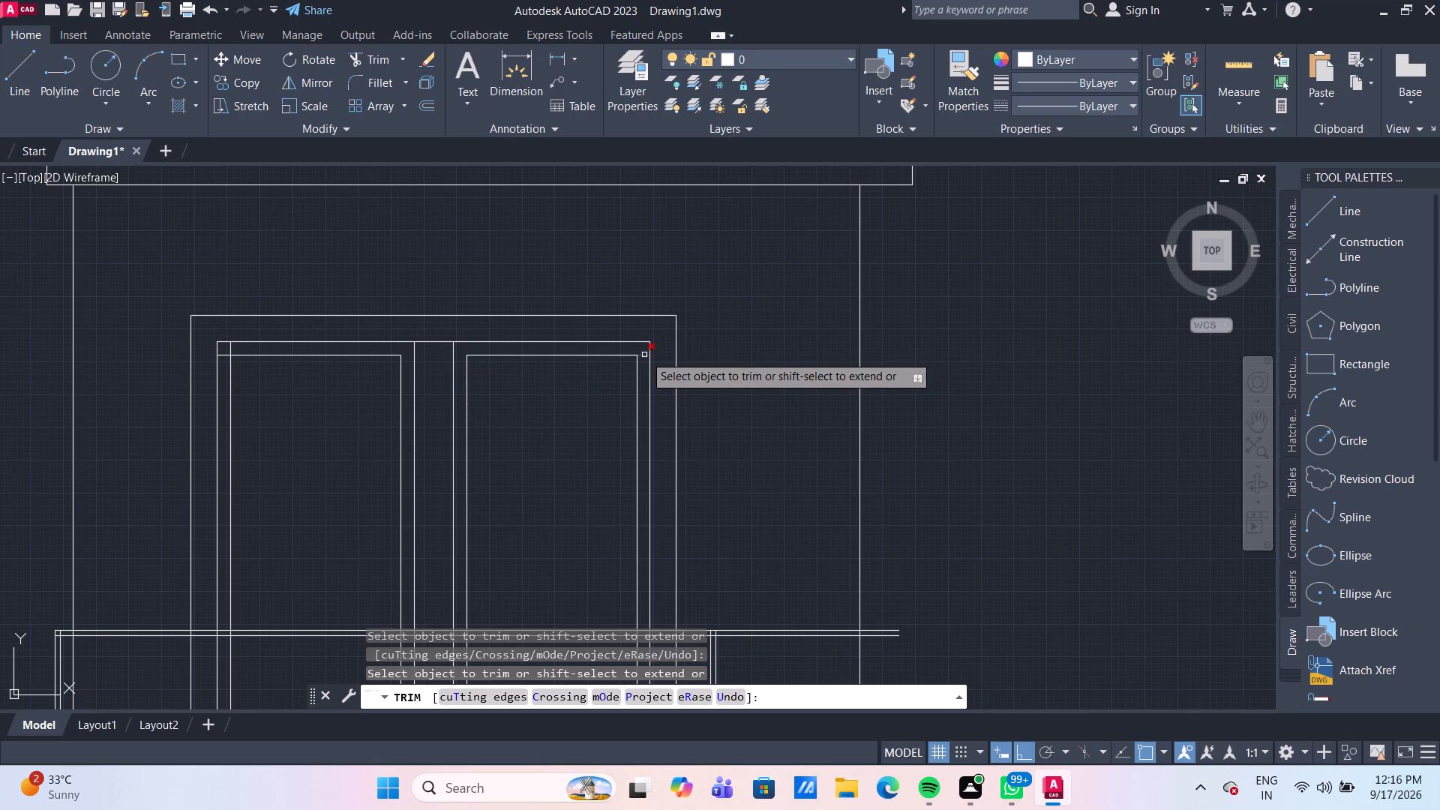
pyautogui.click(230, 349)
pyautogui.click(223, 357)
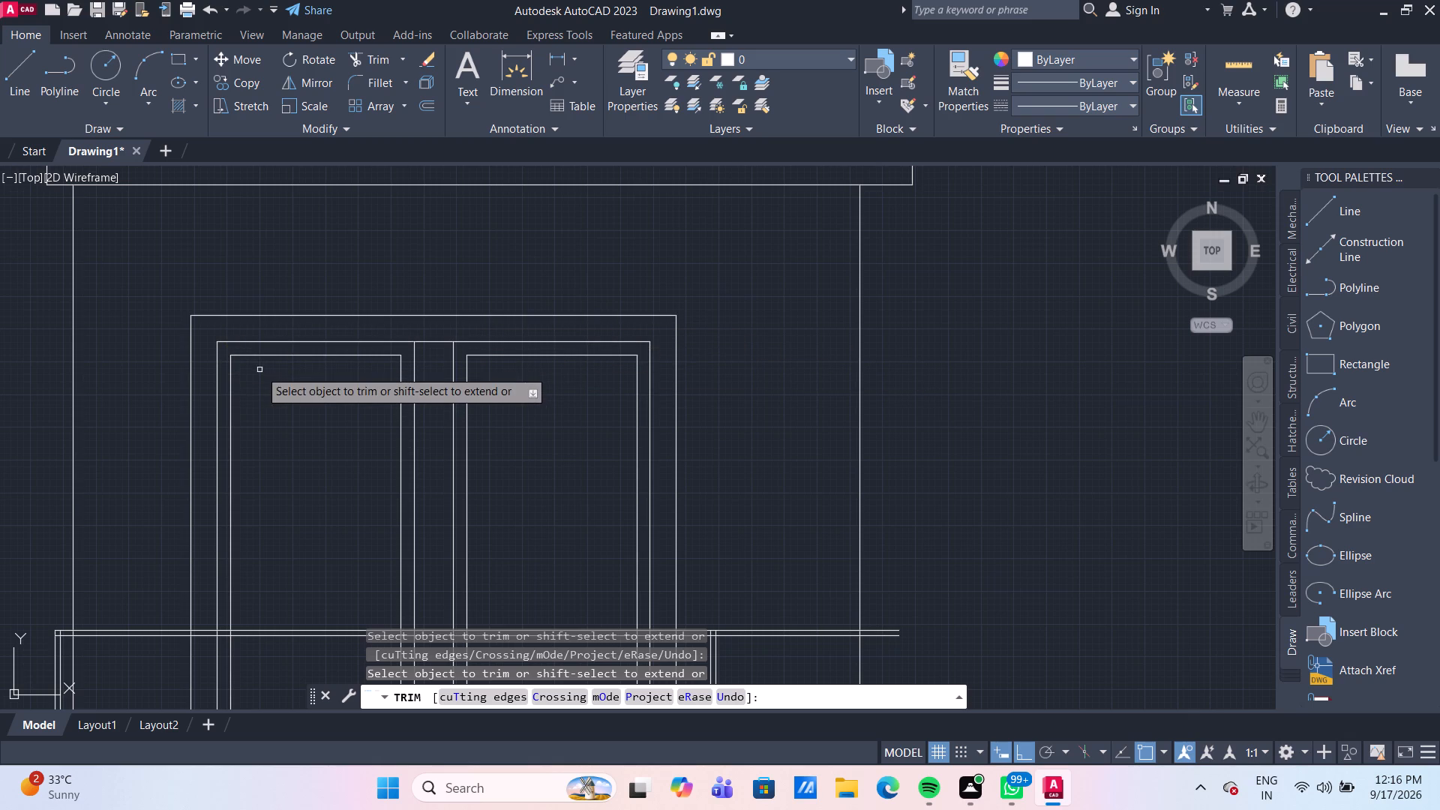
# Trim the inner top frame line of the upper-storey opening between the two mullion lines.
pyautogui.scroll(-2, 290, 408)
pyautogui.moveTo(427, 445); pyautogui.dragTo(454, 299, button='middle')
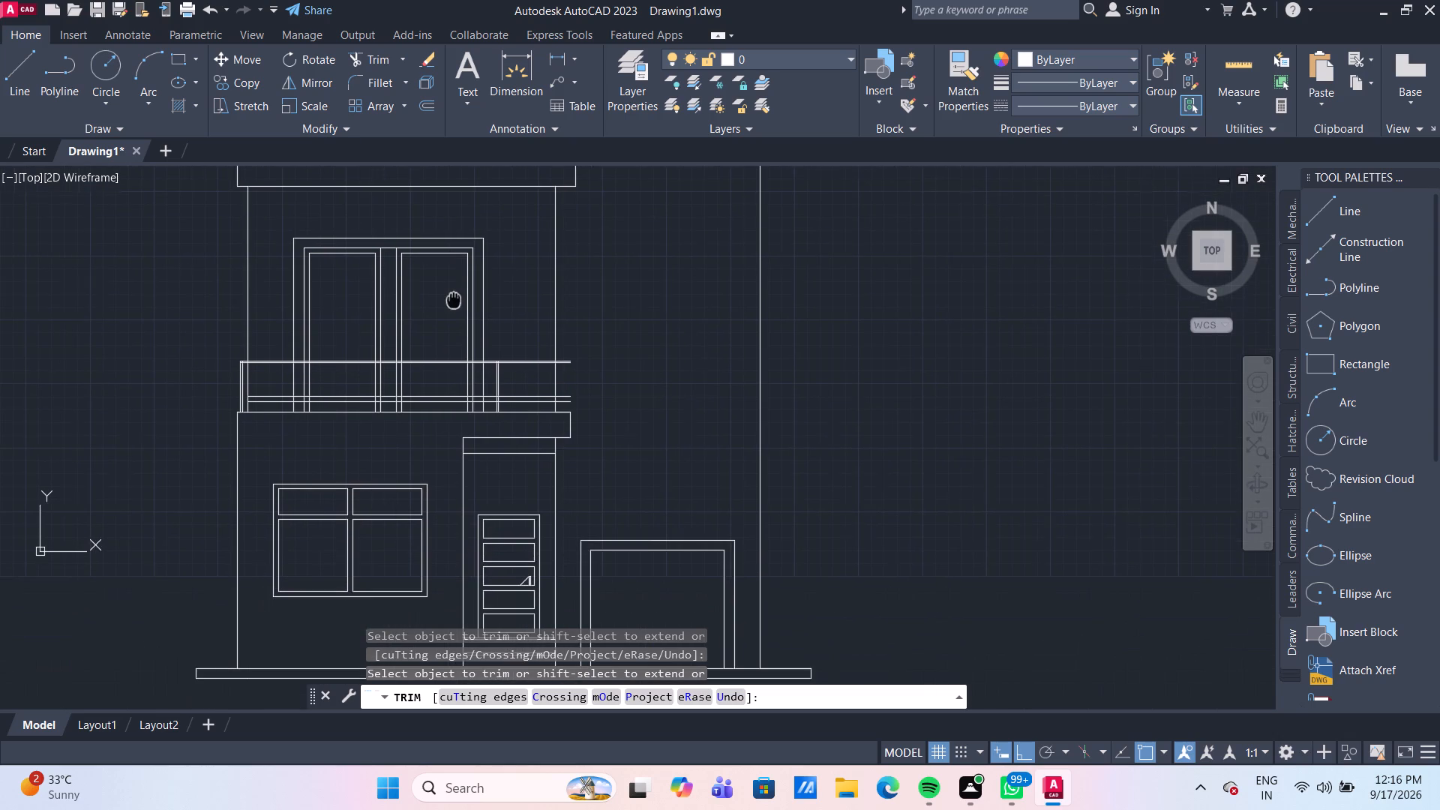
pyautogui.moveTo(454, 299); pyautogui.dragTo(489, 312, button='middle')
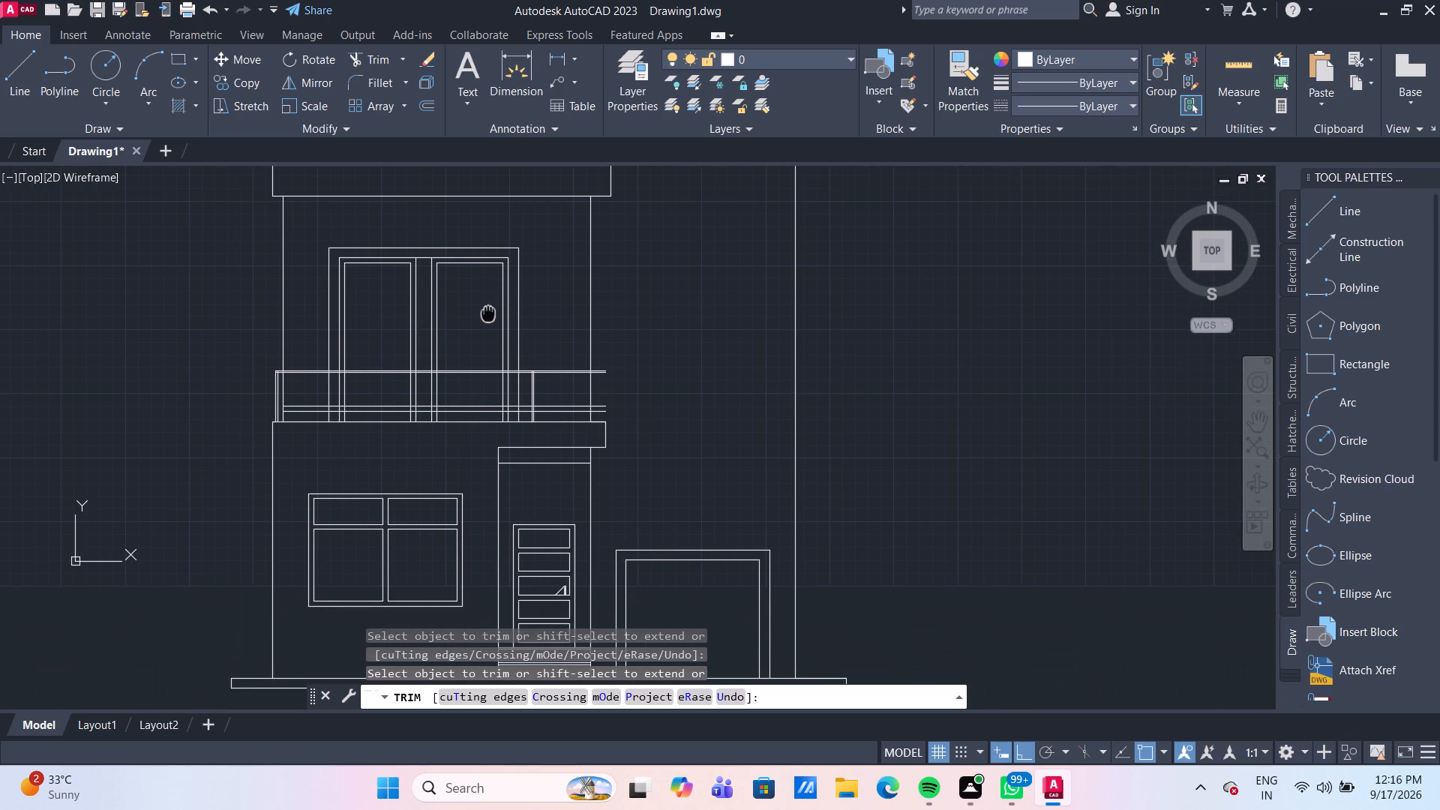
pyautogui.moveTo(489, 312); pyautogui.dragTo(499, 320, button='middle')
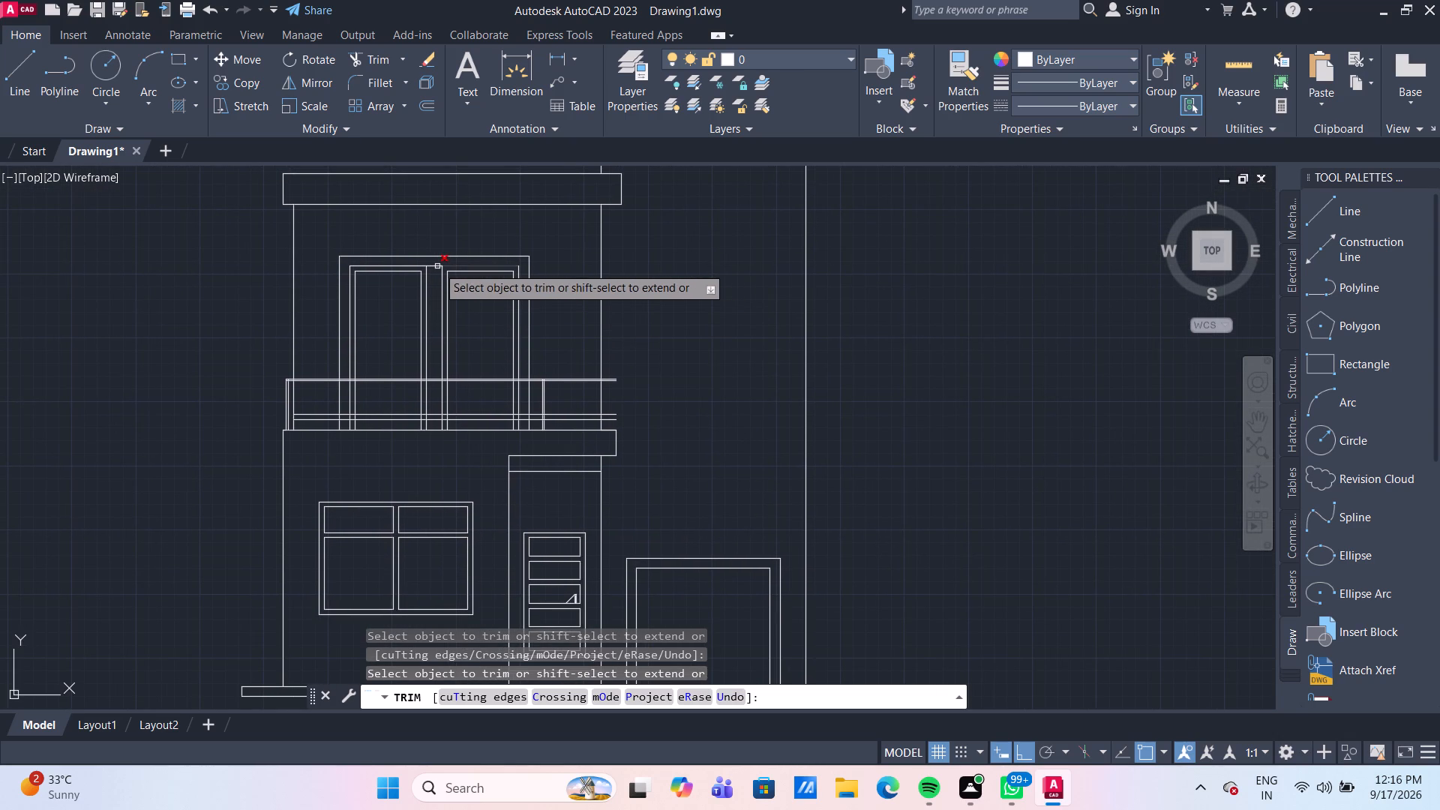
pyautogui.click(437, 266)
# Trim the right leaf's inner frame lines at the bottom of the upper-storey opening to form its two inner lower corners.
pyautogui.moveTo(466, 361); pyautogui.dragTo(474, 304, button='middle')
pyautogui.scroll(2, 484, 354)
pyautogui.moveTo(499, 373); pyautogui.dragTo(529, 325, button='middle')
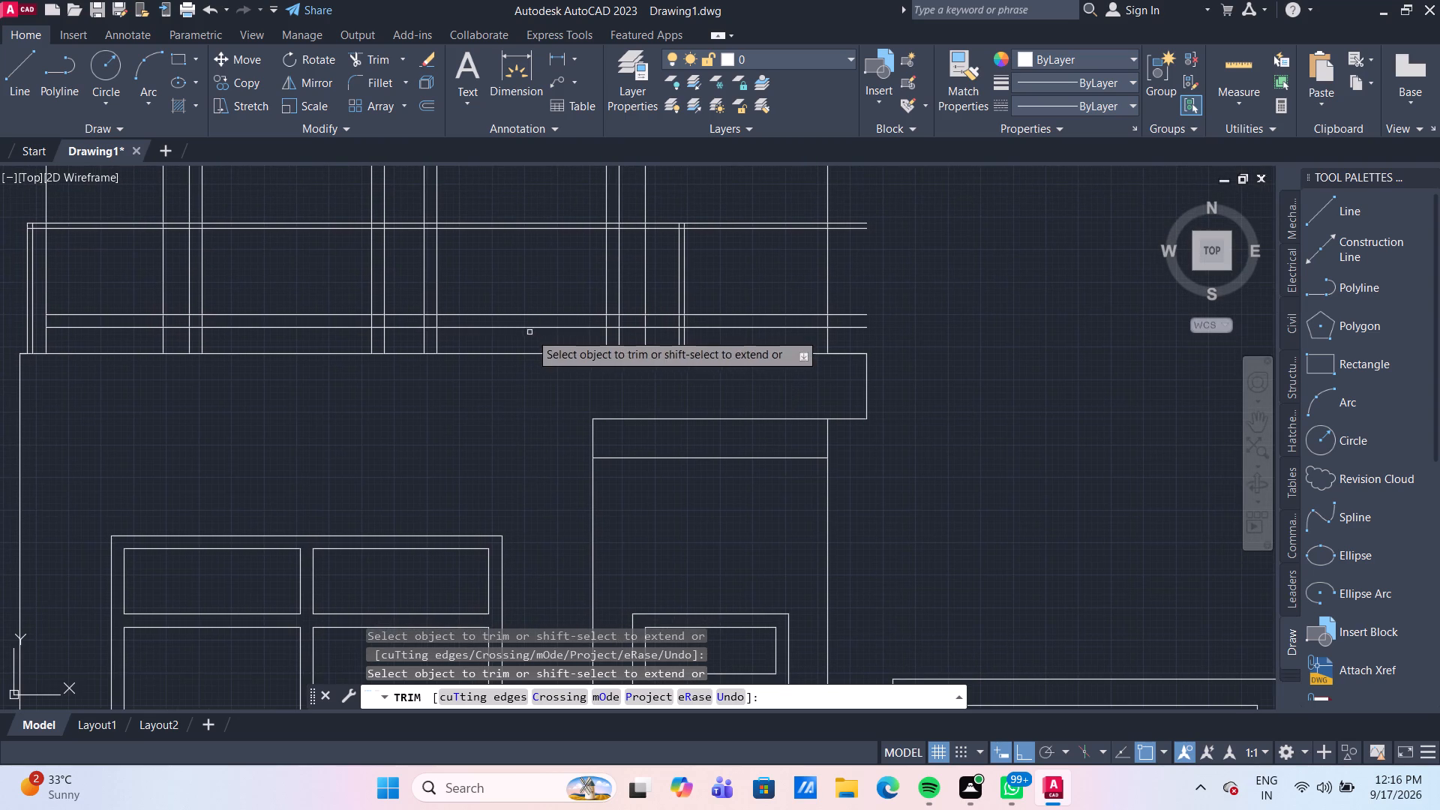
pyautogui.scroll(-1, 538, 333)
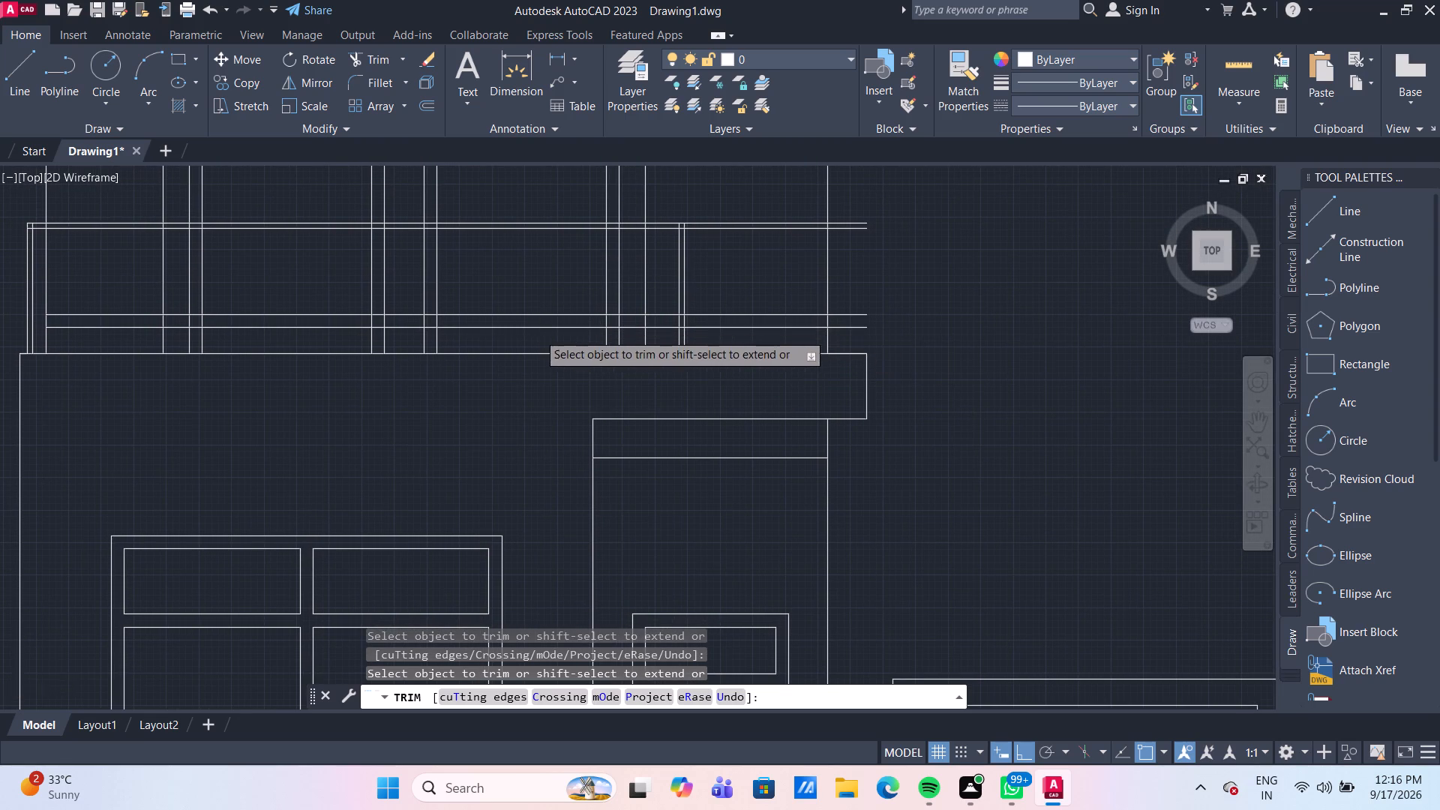
pyautogui.moveTo(537, 333); pyautogui.dragTo(542, 370, button='middle')
pyautogui.moveTo(559, 370); pyautogui.dragTo(559, 393, button='middle')
pyautogui.scroll(2, 587, 388)
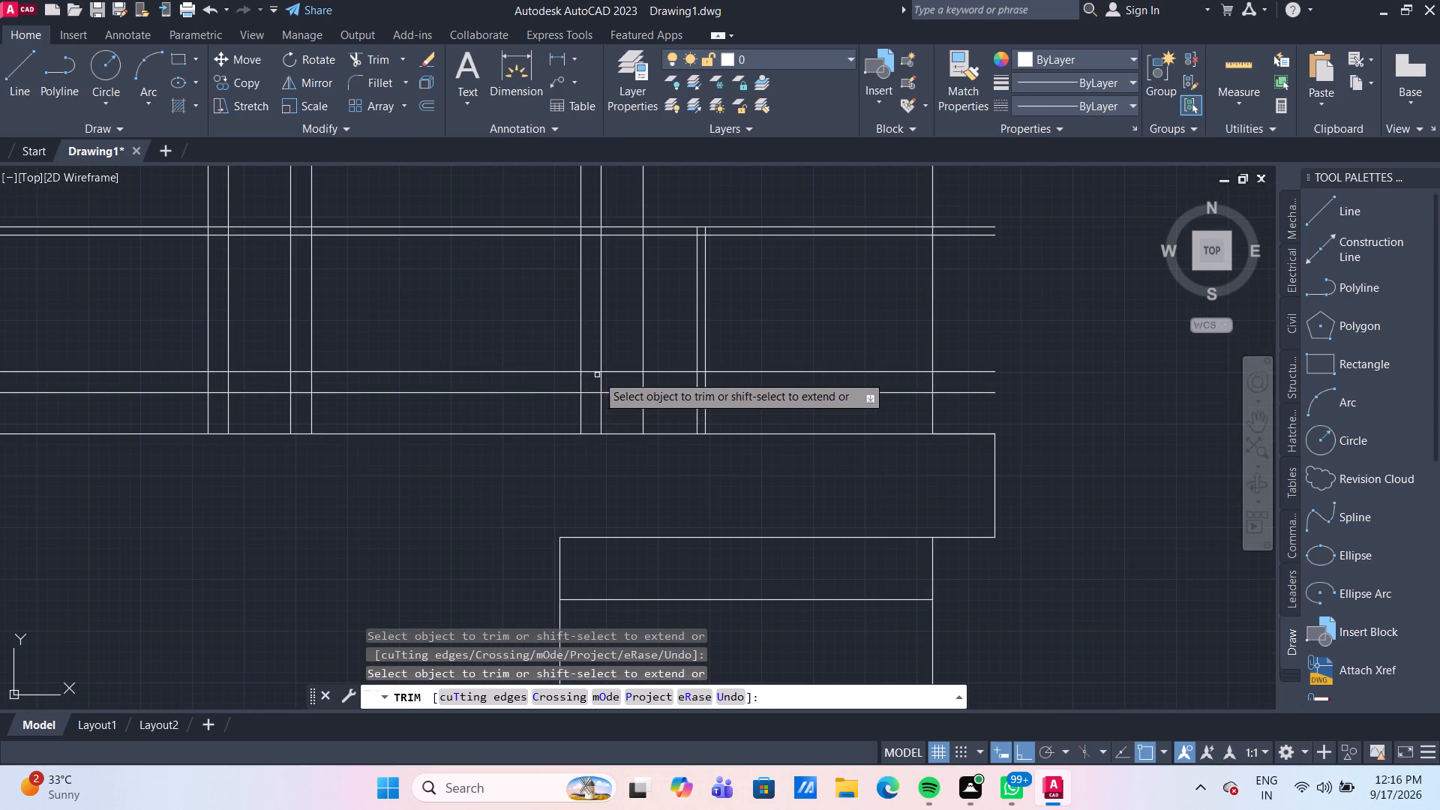
pyautogui.scroll(-4, 597, 375)
pyautogui.scroll(4, 602, 387)
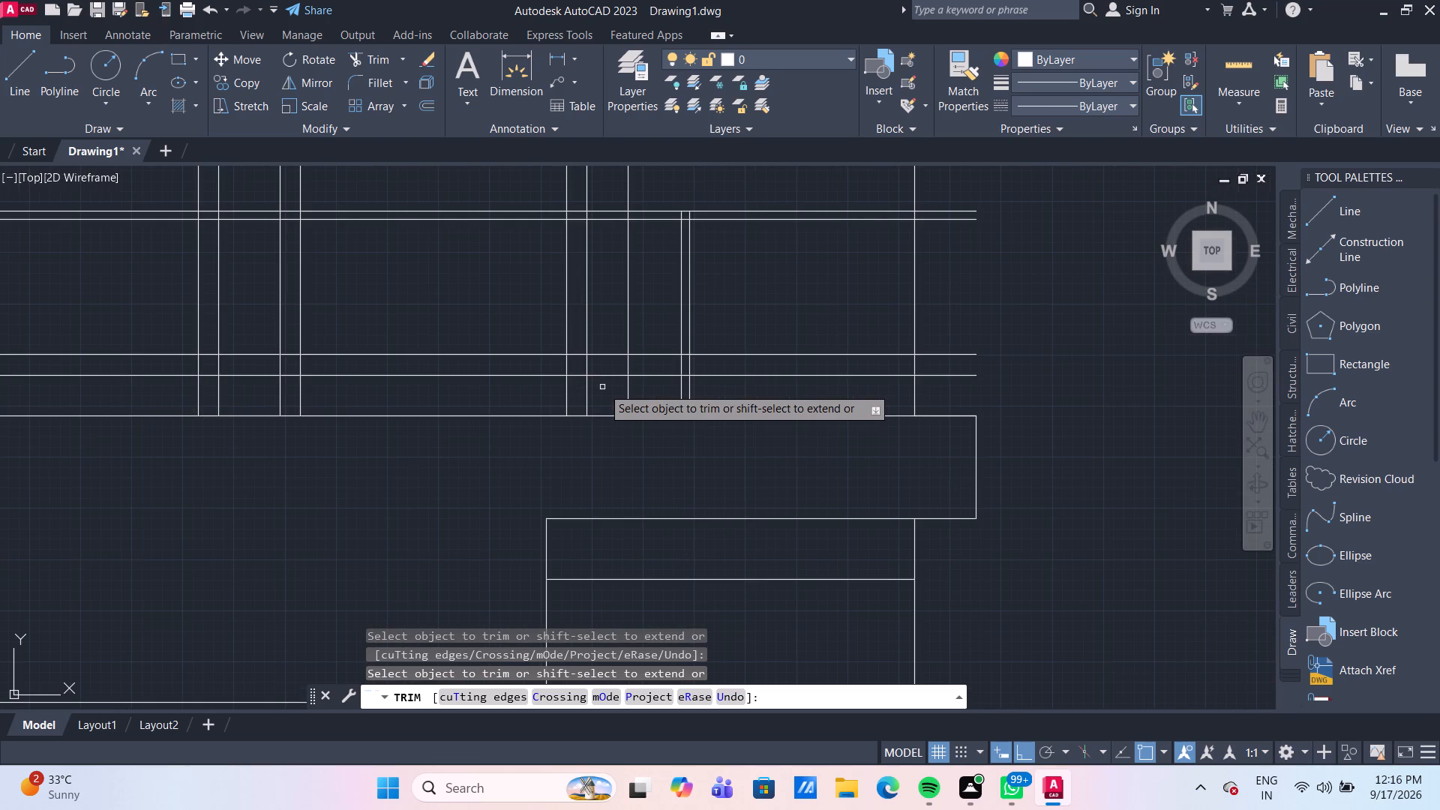
pyautogui.scroll(-1, 602, 387)
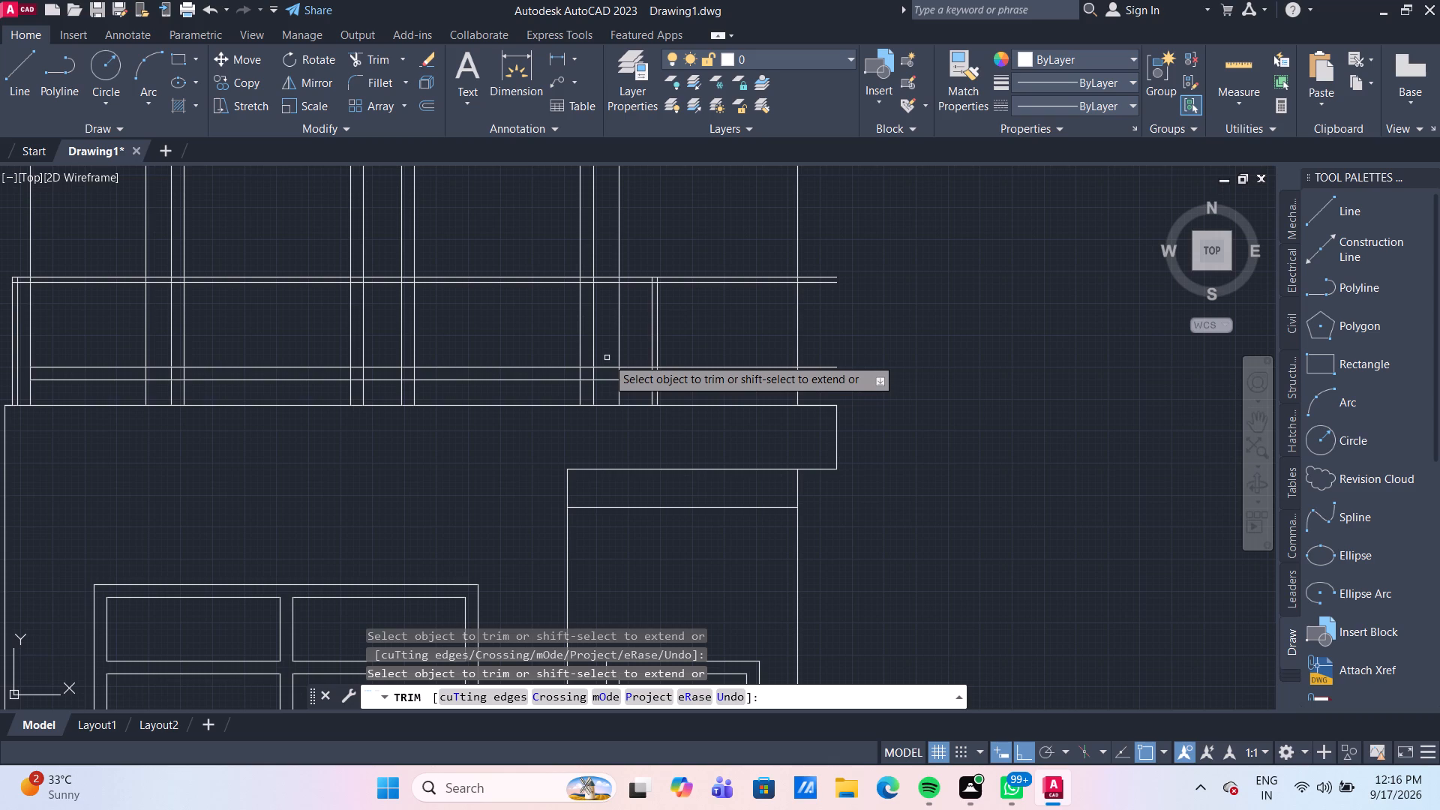
pyautogui.scroll(-1, 607, 358)
pyautogui.moveTo(492, 437); pyautogui.dragTo(436, 551, button='middle')
pyautogui.scroll(2, 564, 459)
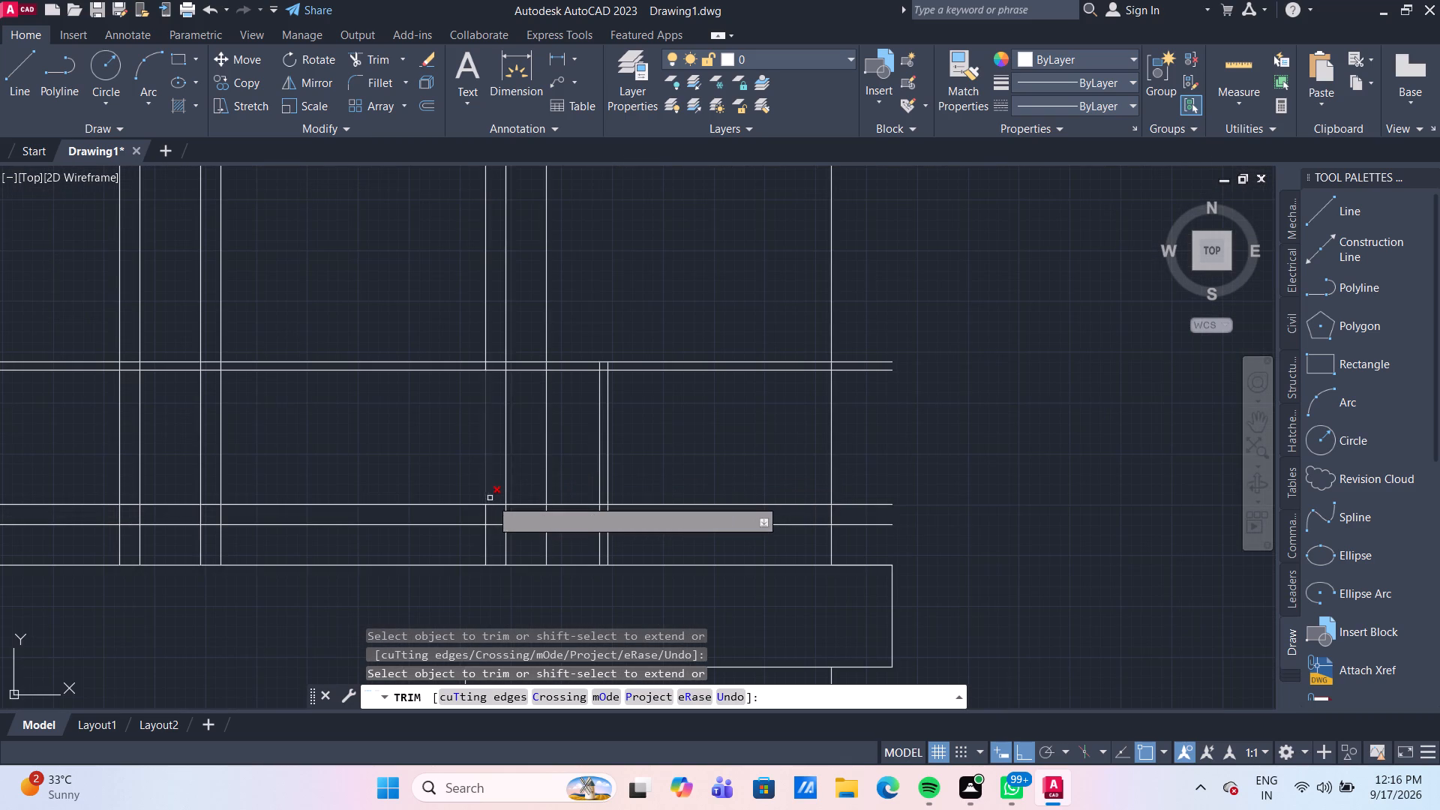
pyautogui.click(499, 504)
pyautogui.moveTo(483, 517); pyautogui.dragTo(469, 513)
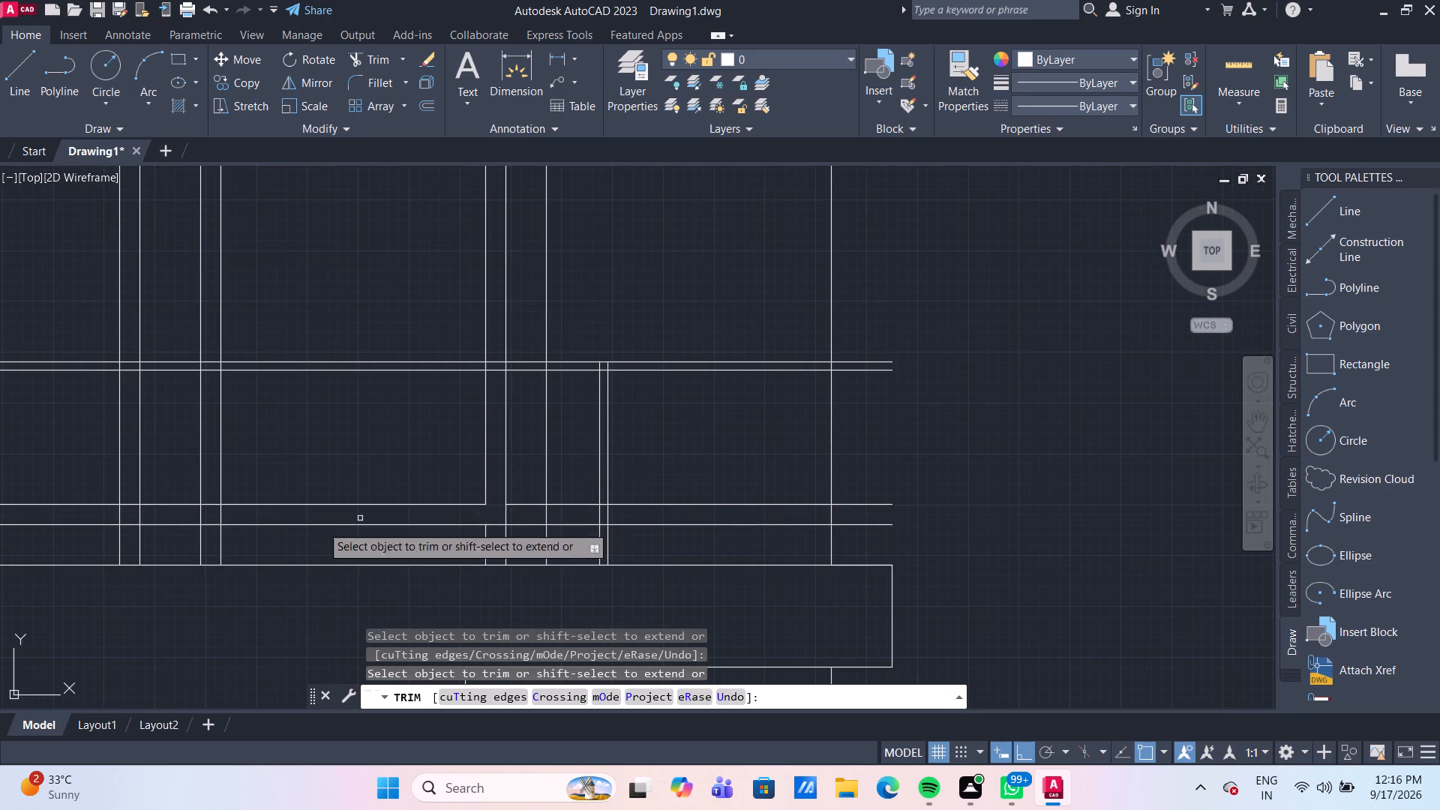
pyautogui.click(209, 502)
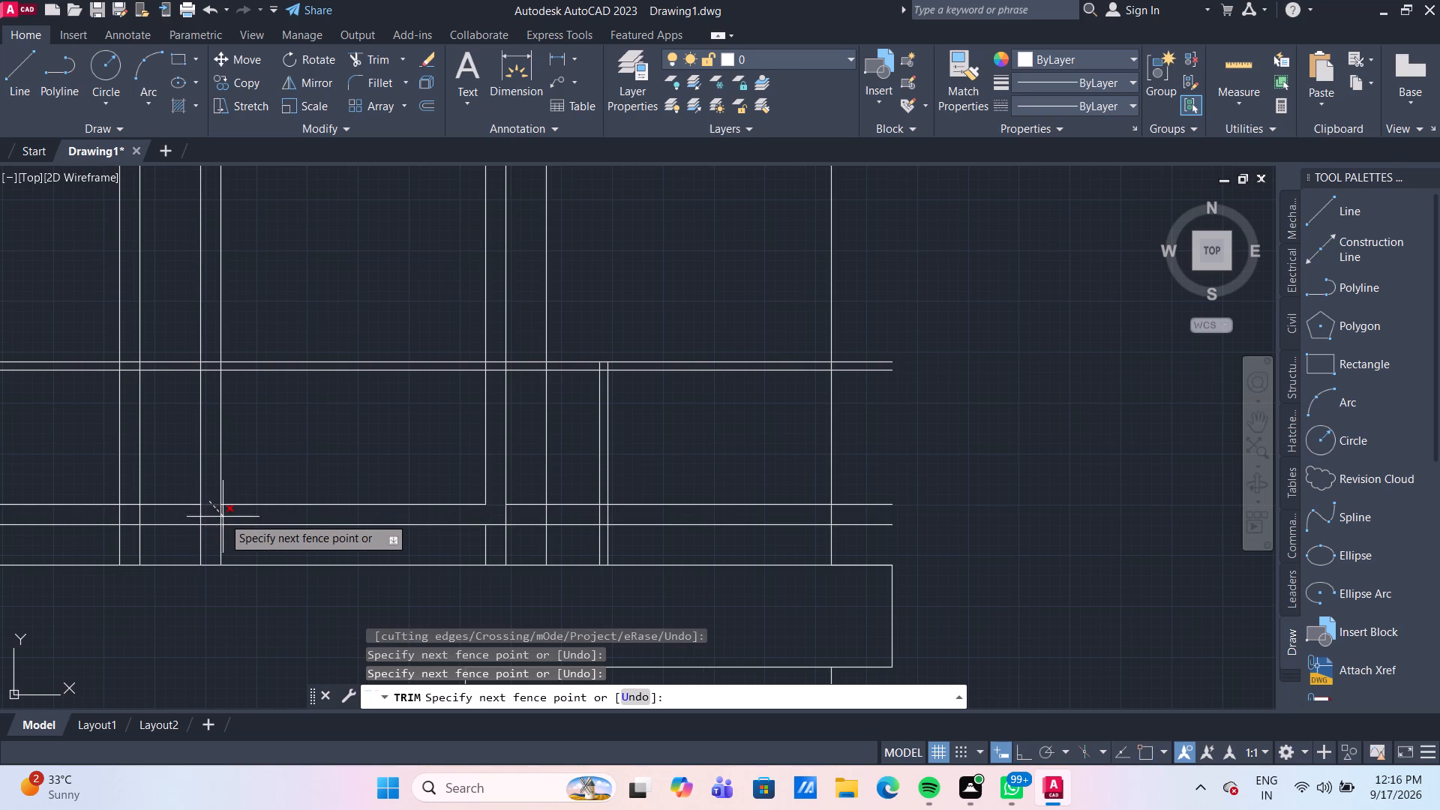
pyautogui.click(228, 518)
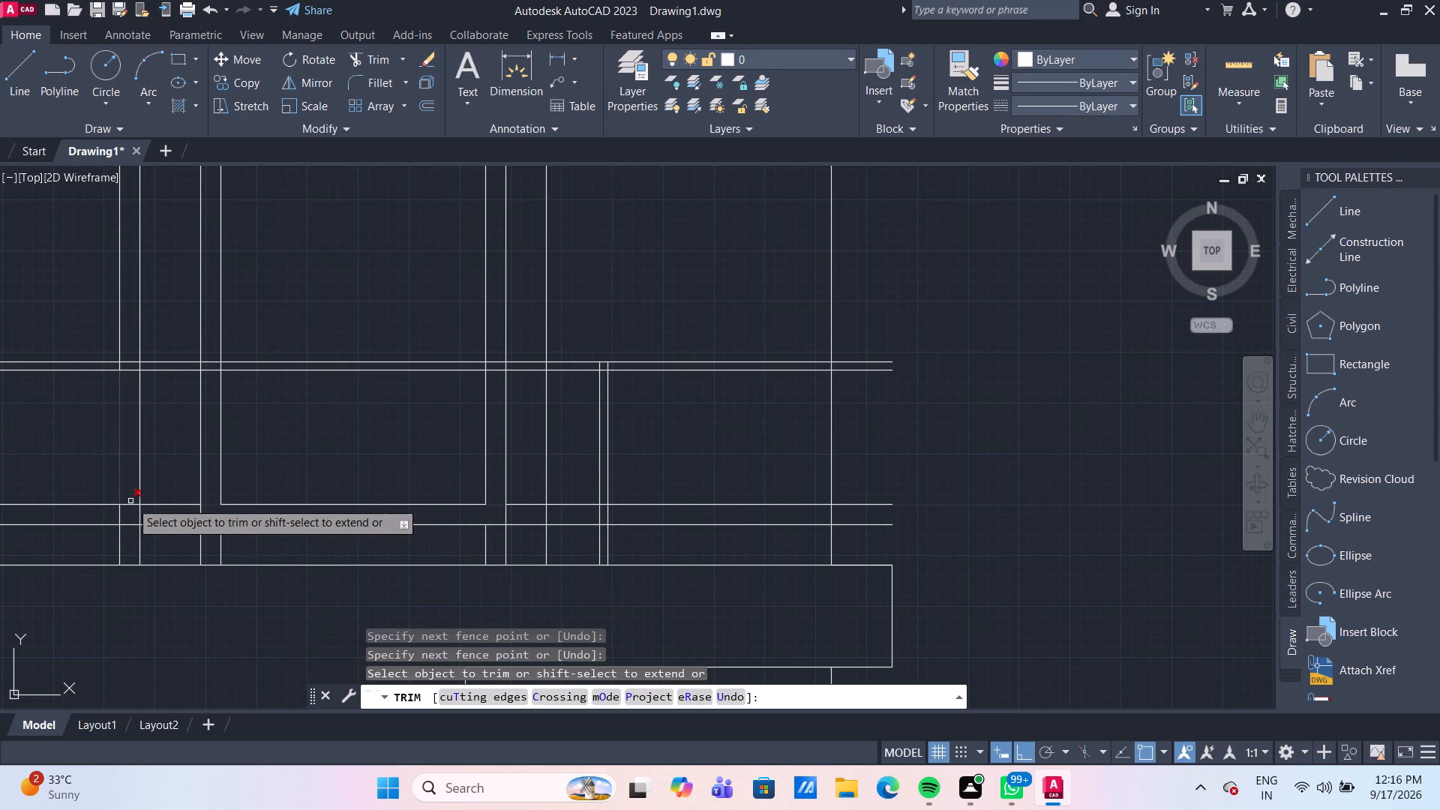
# Trim the left leaf's inner frame lines at the bottom of the upper-storey opening to form its two inner lower corners.
pyautogui.click(130, 501)
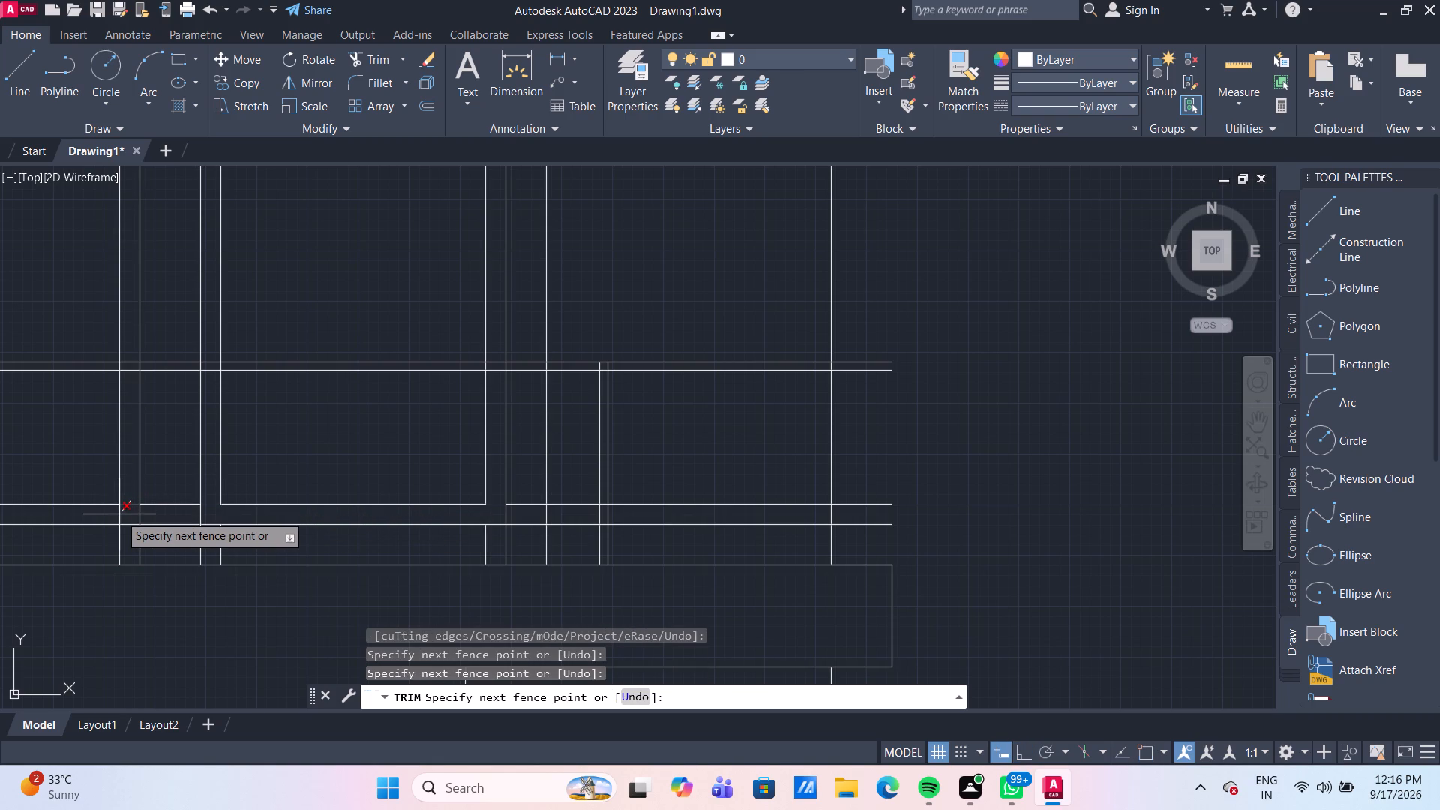
pyautogui.click(117, 517)
pyautogui.scroll(-2, 163, 504)
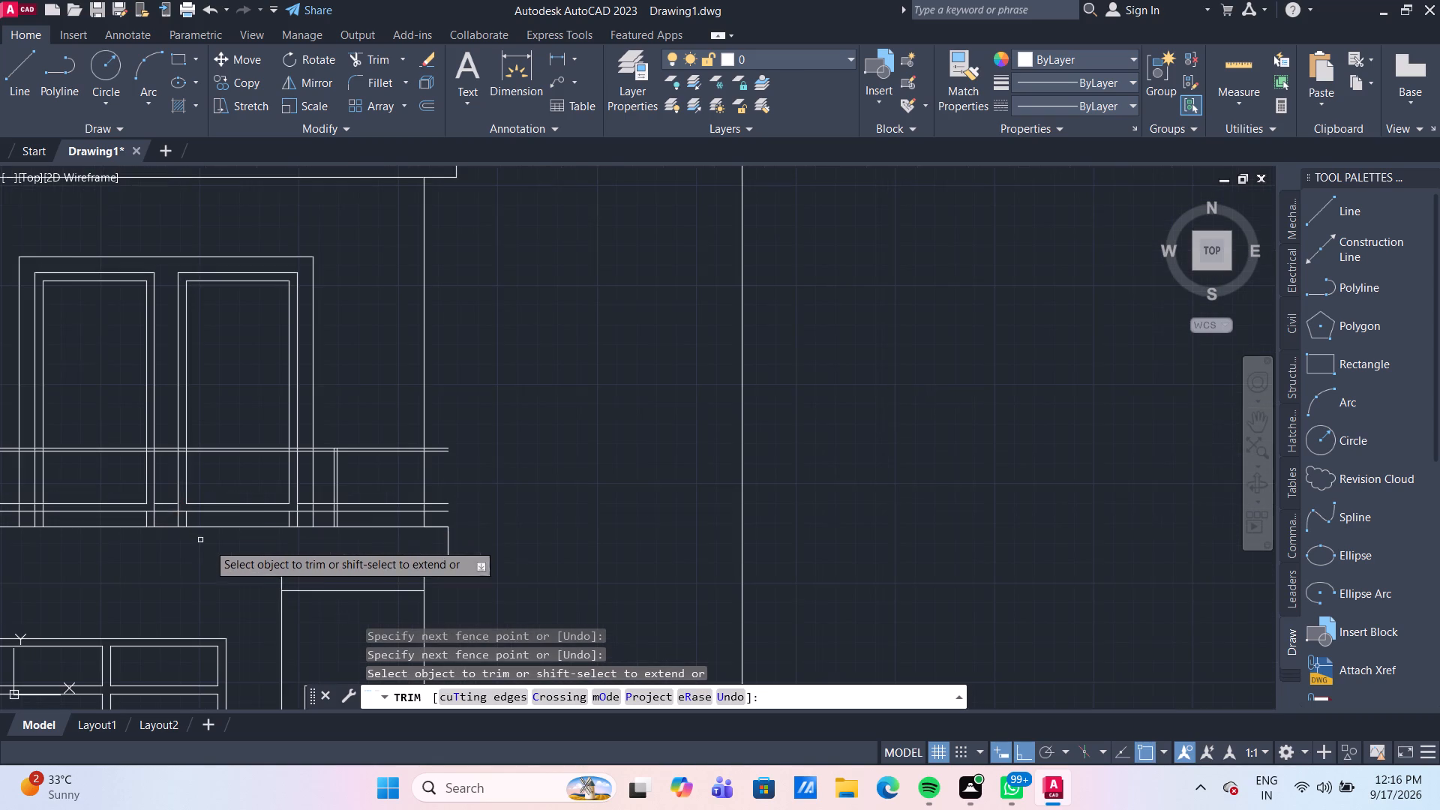
pyautogui.moveTo(232, 546); pyautogui.dragTo(452, 468, button='middle')
pyautogui.scroll(1, 390, 450)
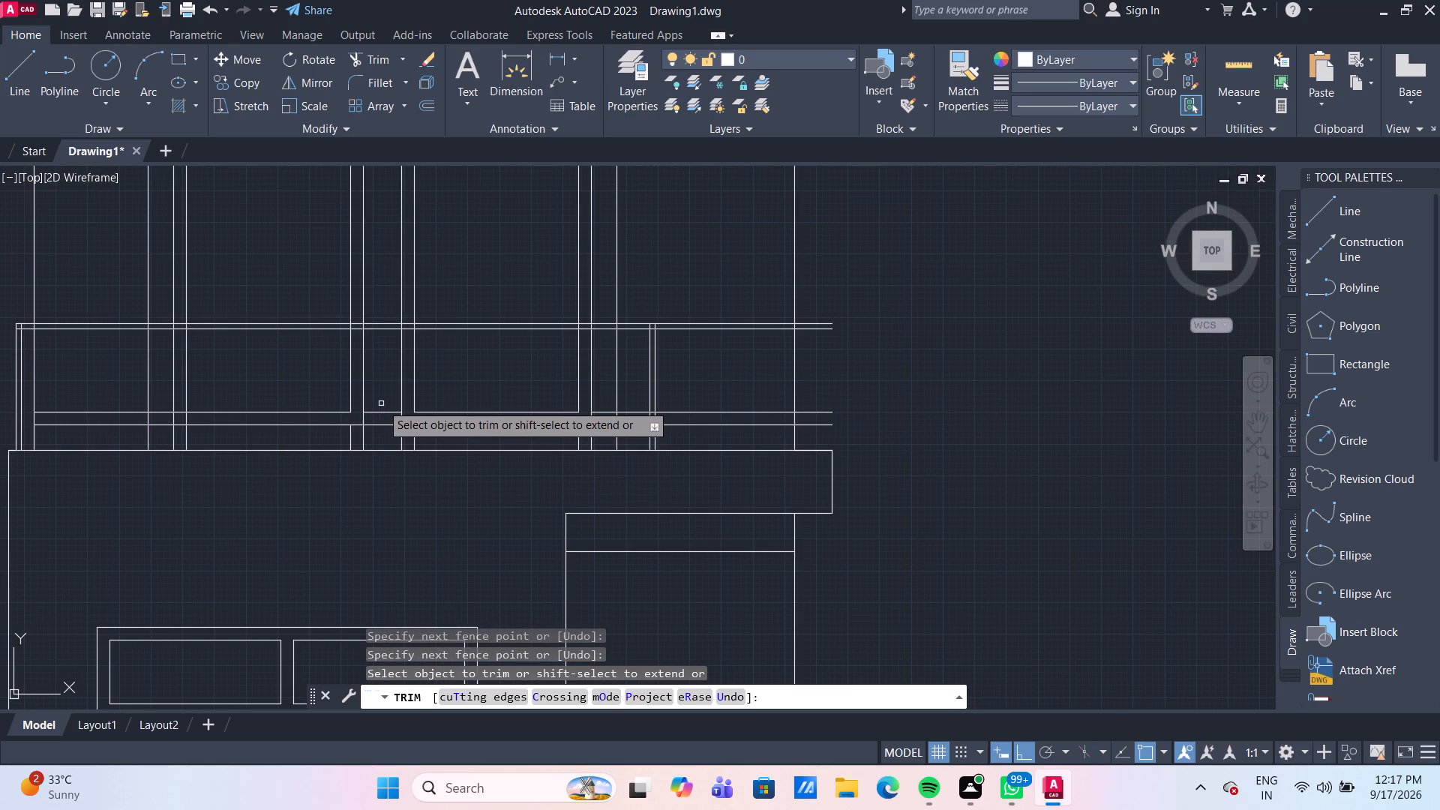
pyautogui.click(178, 413)
pyautogui.click(186, 420)
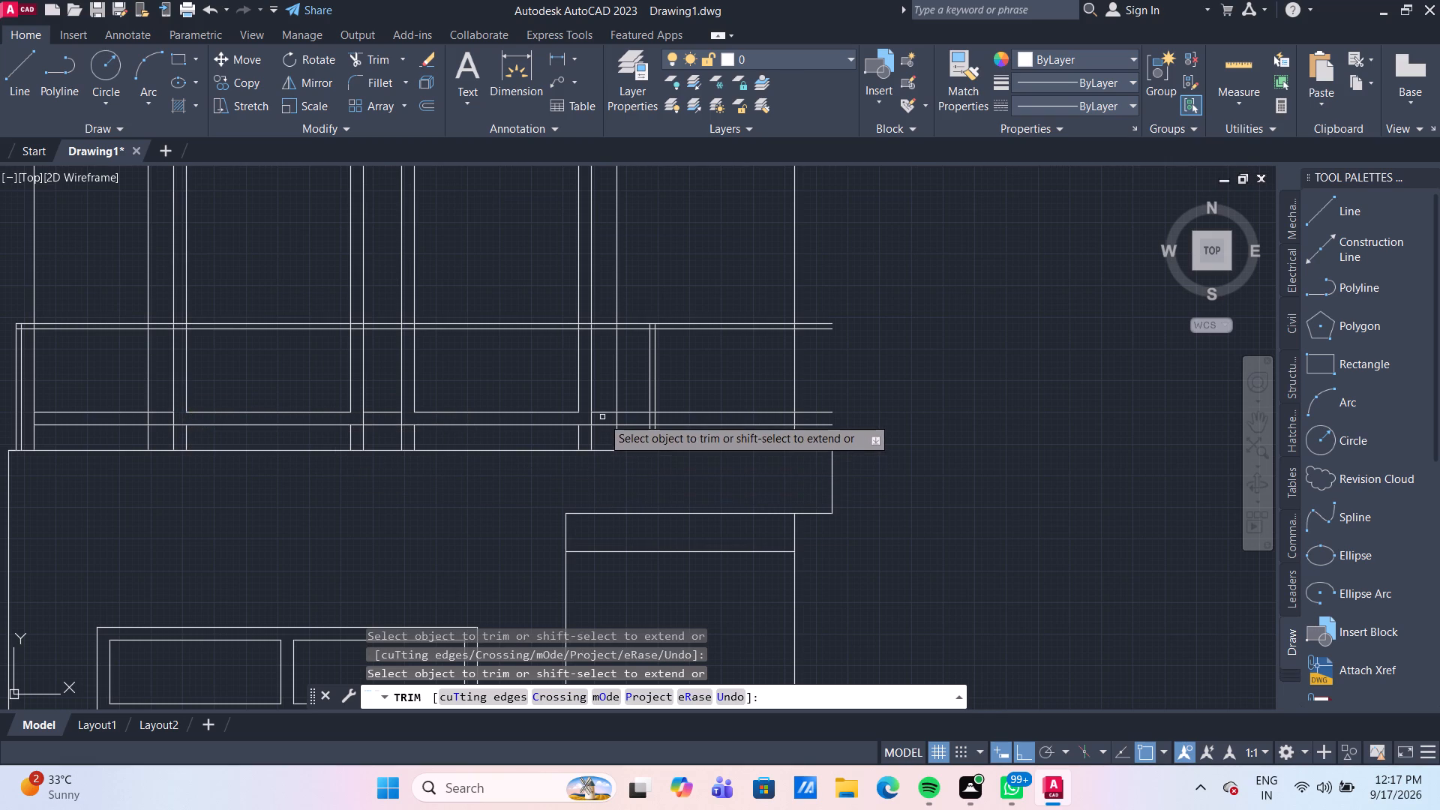
# Trim the two lower horizontals from the upper-storey opening's right frame band and cut off the leaf verticals below the leaves' bottom edge.
pyautogui.moveTo(601, 406); pyautogui.dragTo(610, 418)
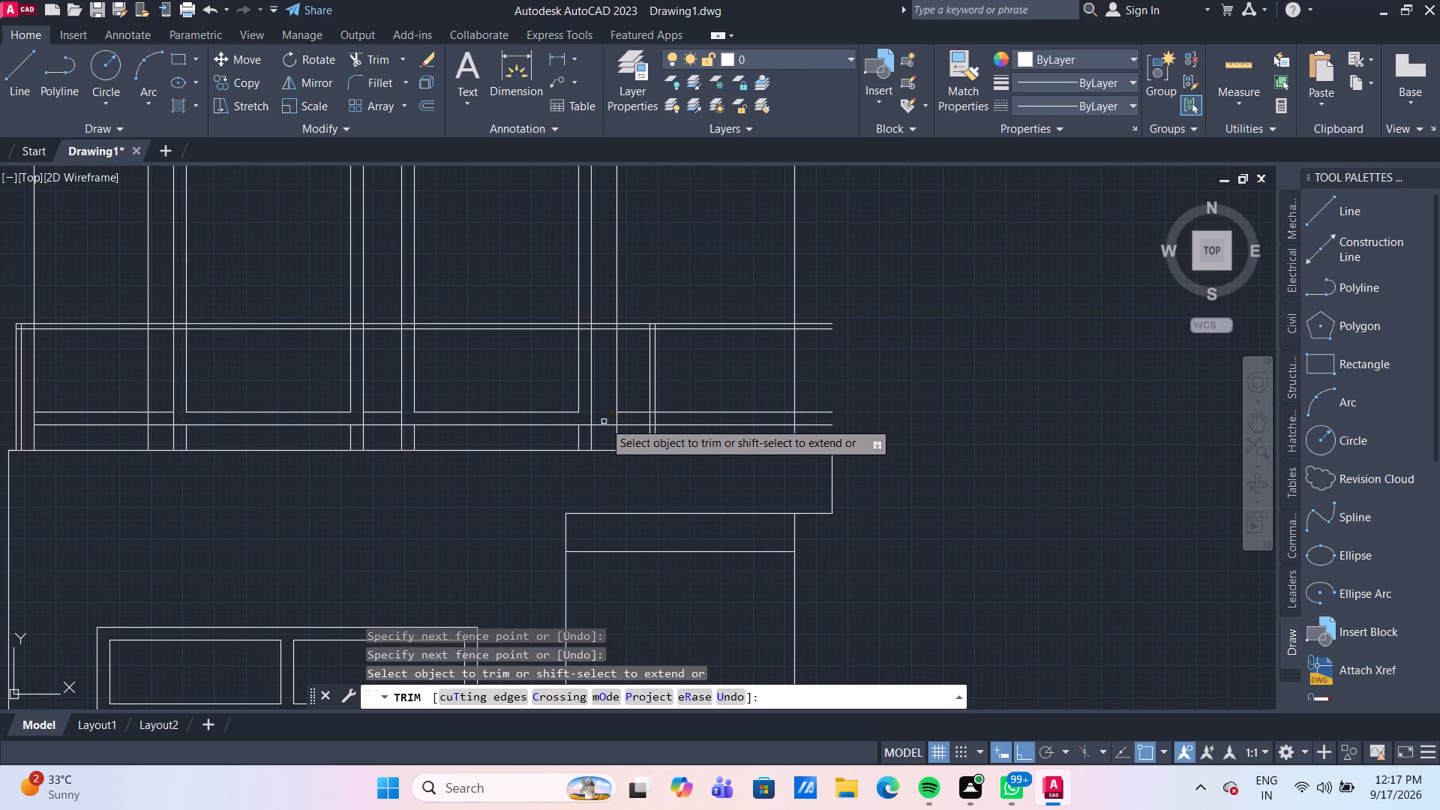
pyautogui.moveTo(604, 421); pyautogui.dragTo(607, 431)
pyautogui.click(601, 439)
pyautogui.moveTo(601, 439); pyautogui.dragTo(592, 439)
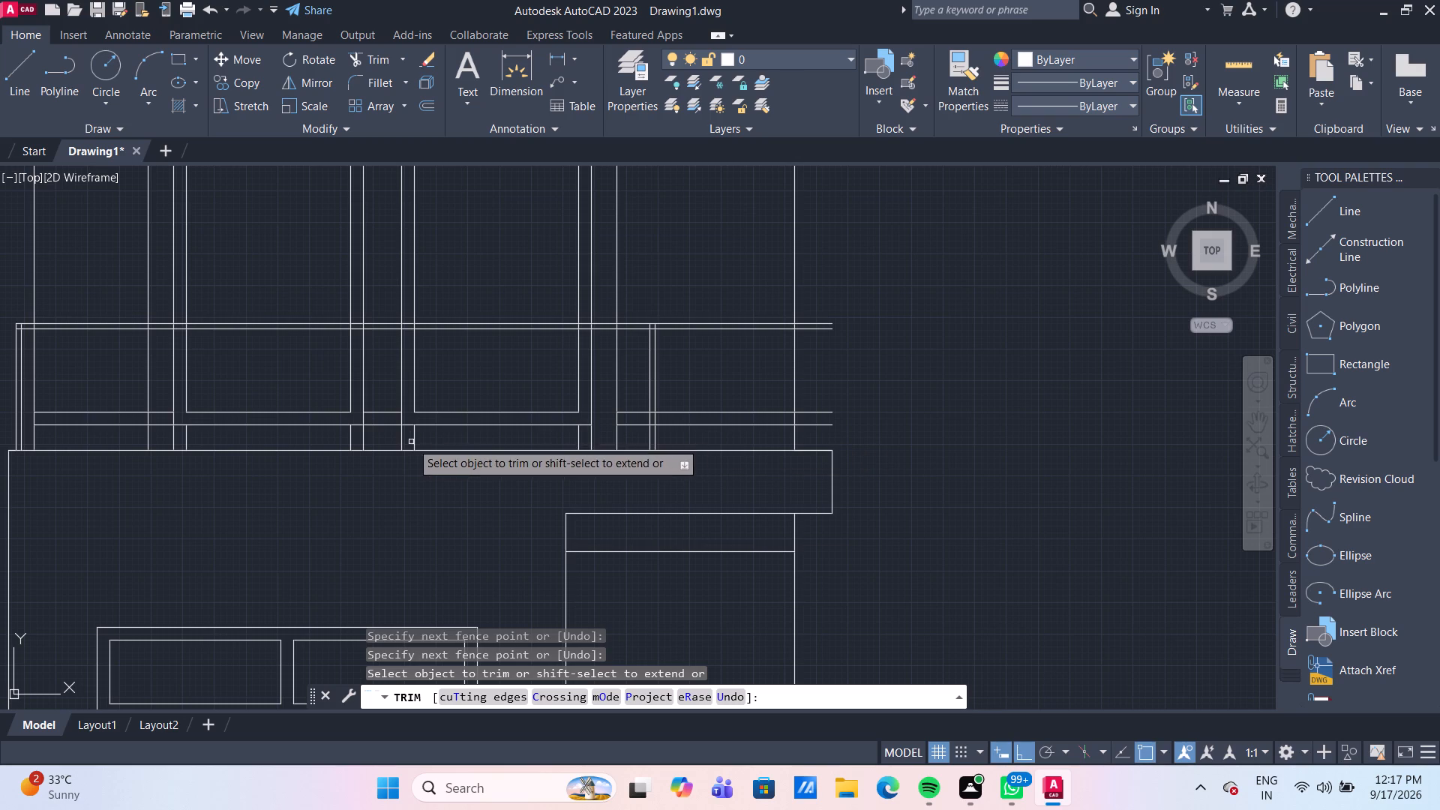
pyautogui.click(164, 438)
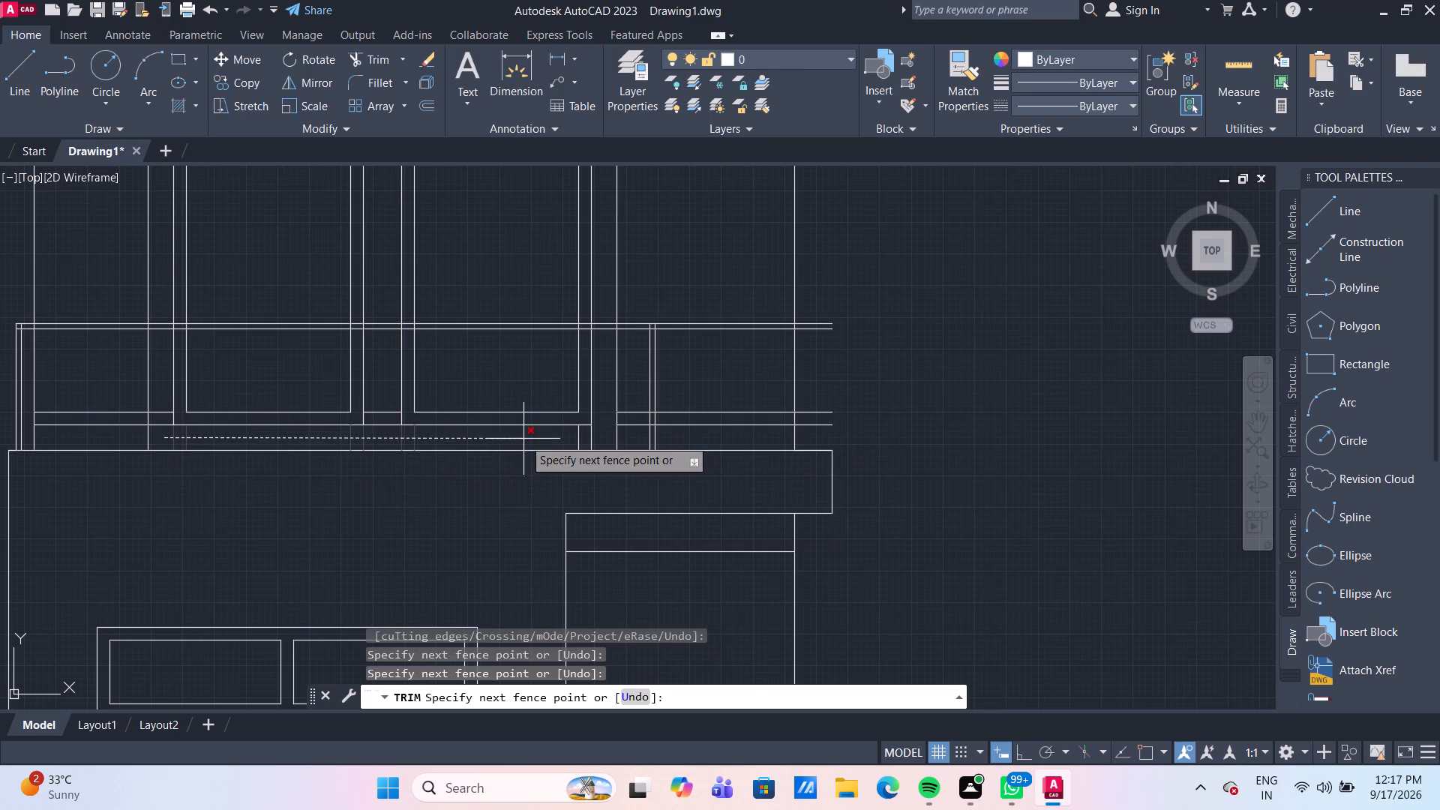
pyautogui.click(596, 436)
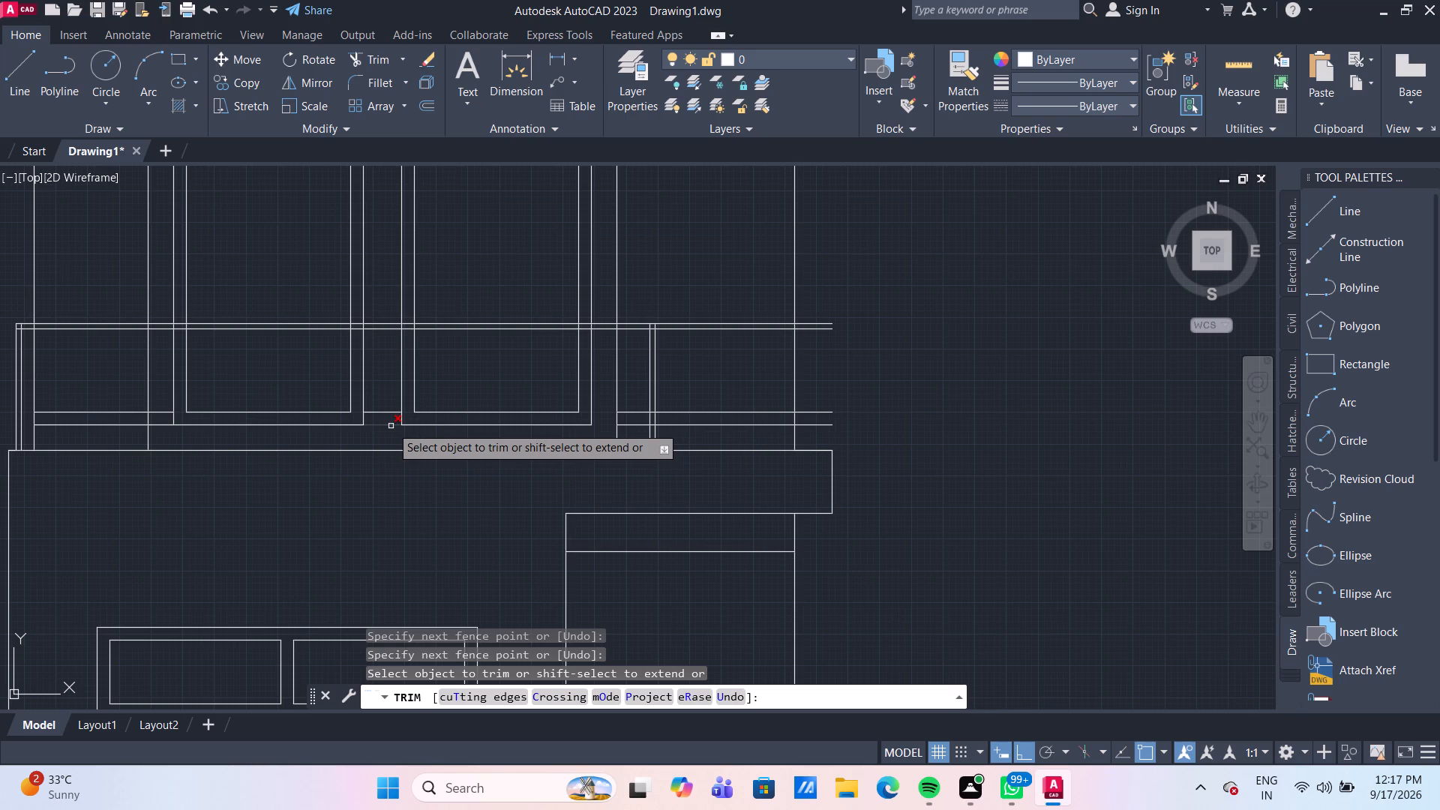
# Trim the two lower horizontals crossing the mullion gap and the left frame band of the upper-storey opening.
pyautogui.click(385, 398)
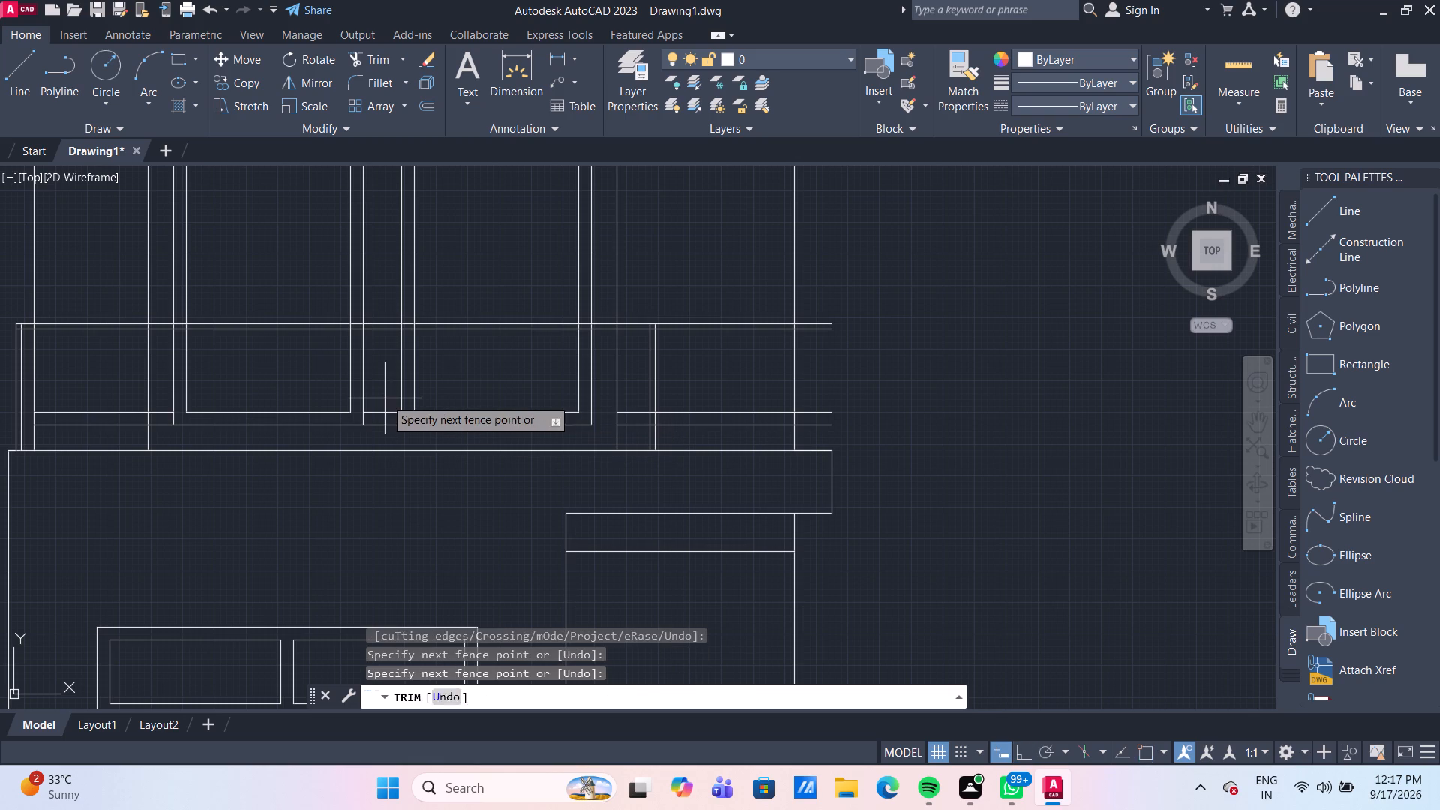
pyautogui.click(387, 430)
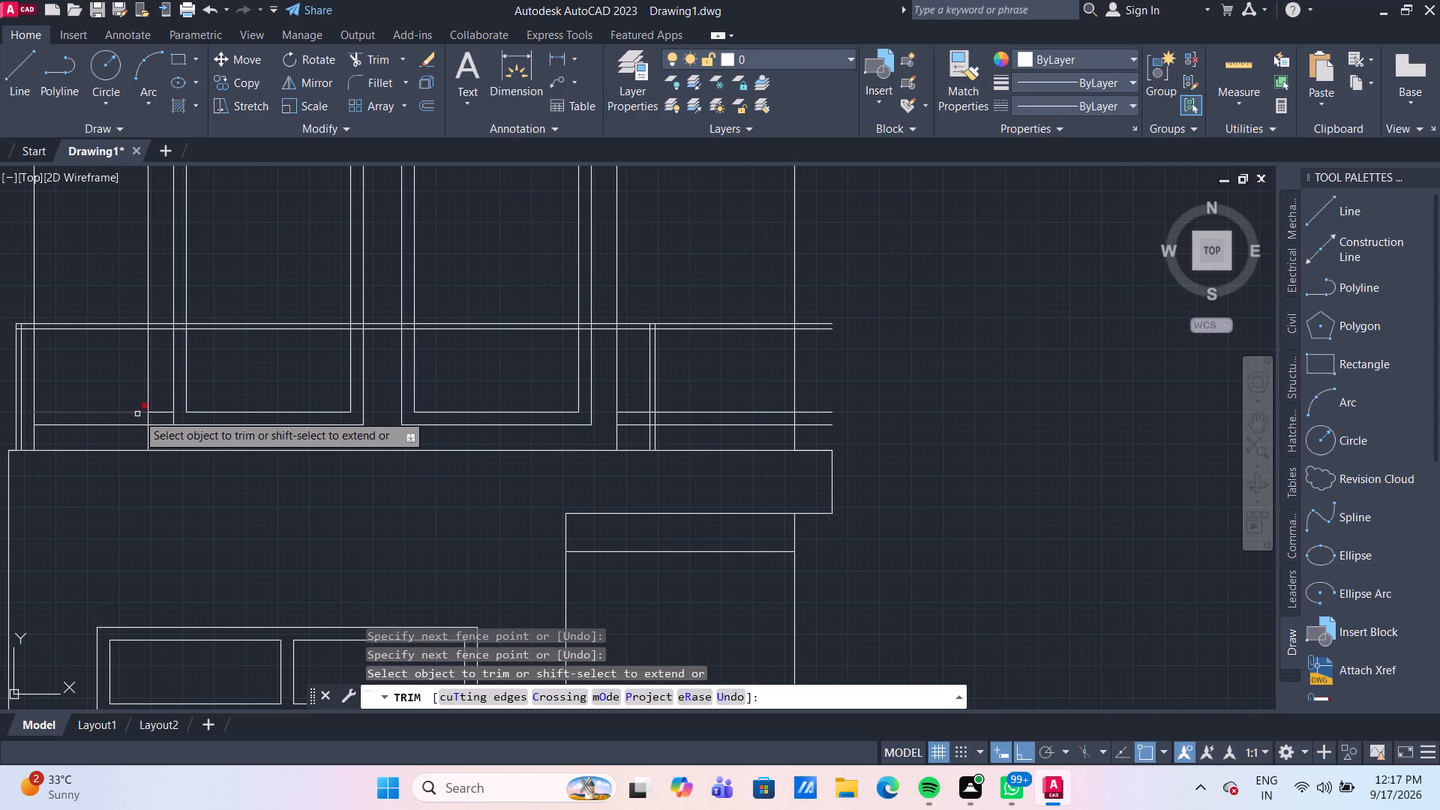
pyautogui.click(158, 407)
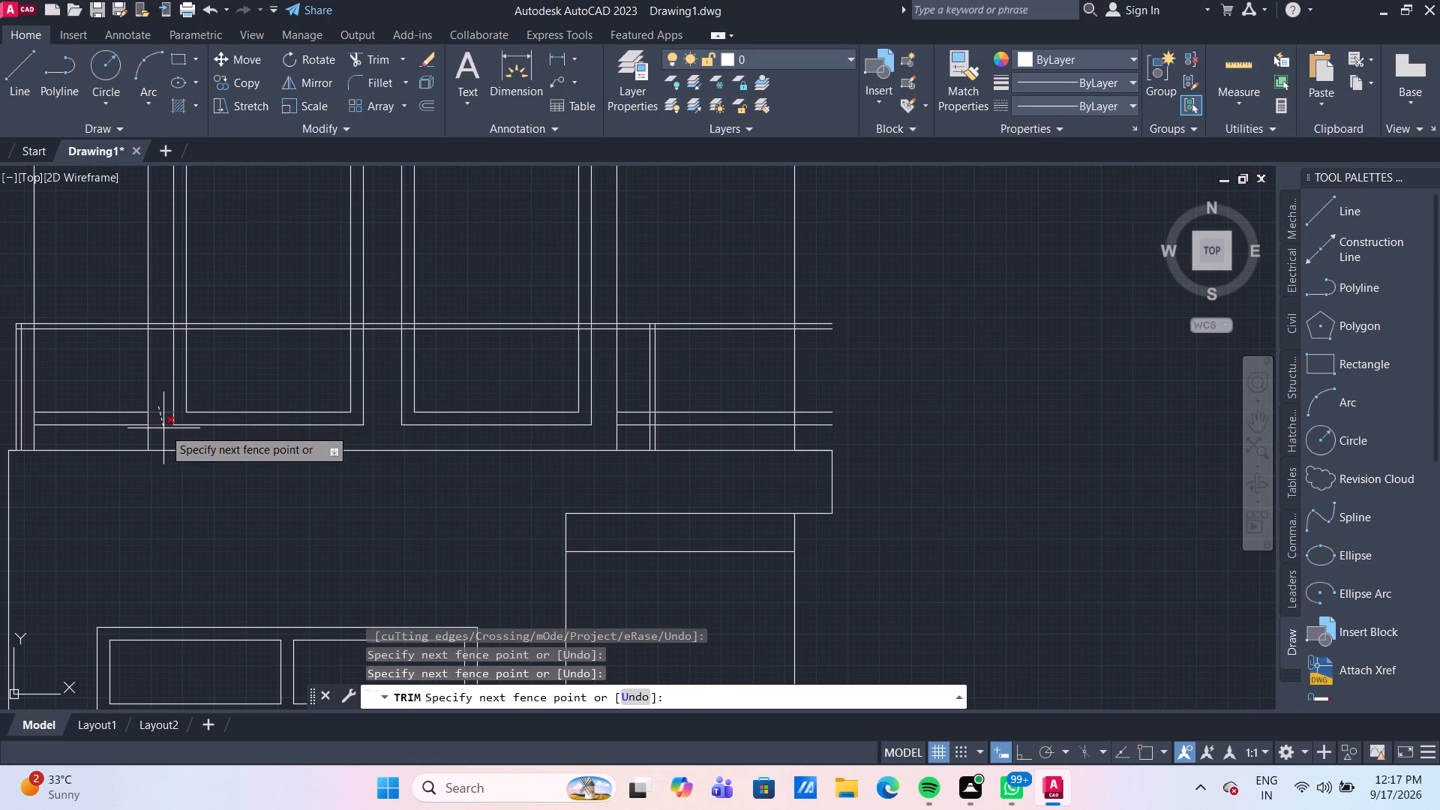
pyautogui.click(162, 430)
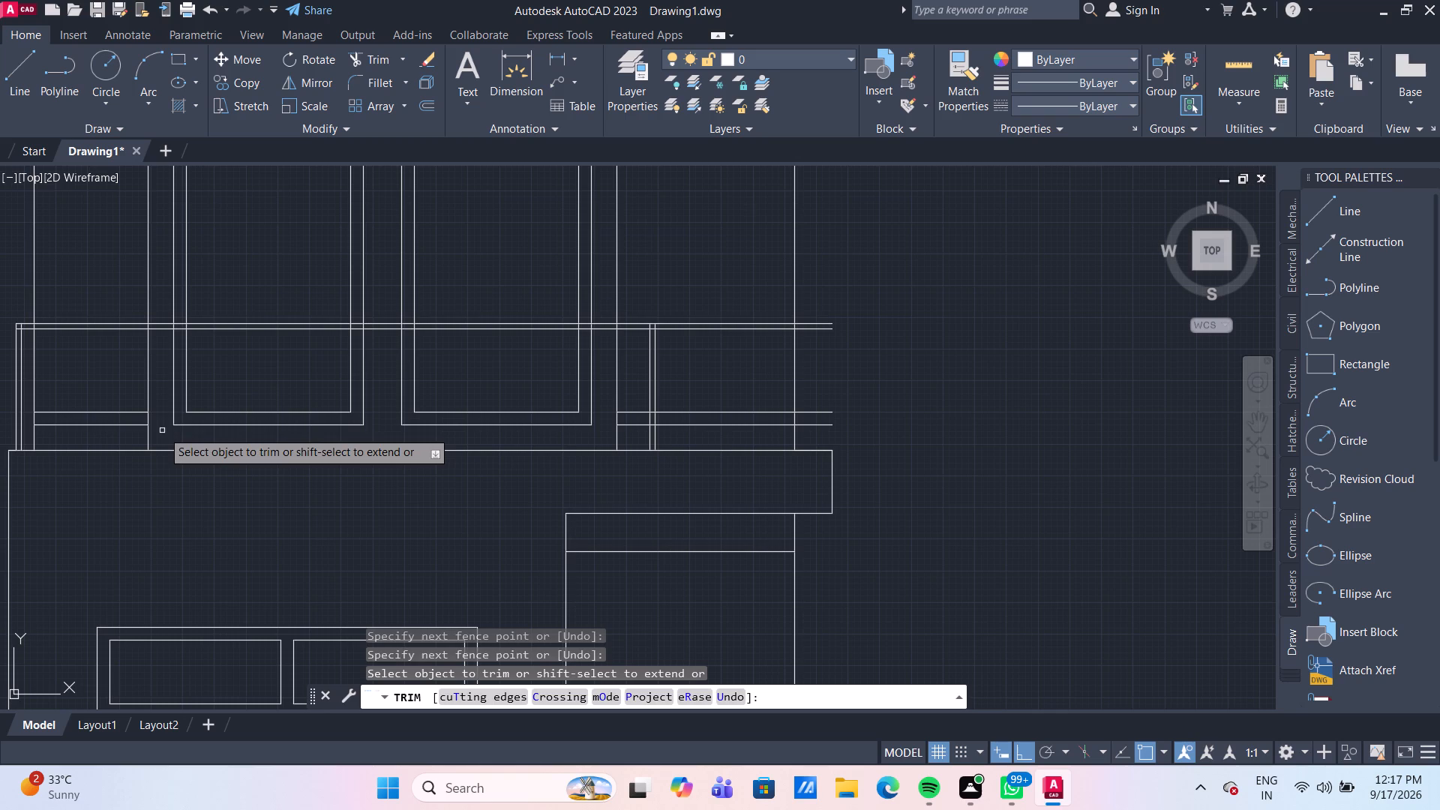
pyautogui.press('Escape')
# Delete the leftover pairs of horizontal line segments on both sides of the upper-storey opening, just above the ledge.
pyautogui.moveTo(118, 441); pyautogui.dragTo(114, 427)
pyautogui.click(106, 399)
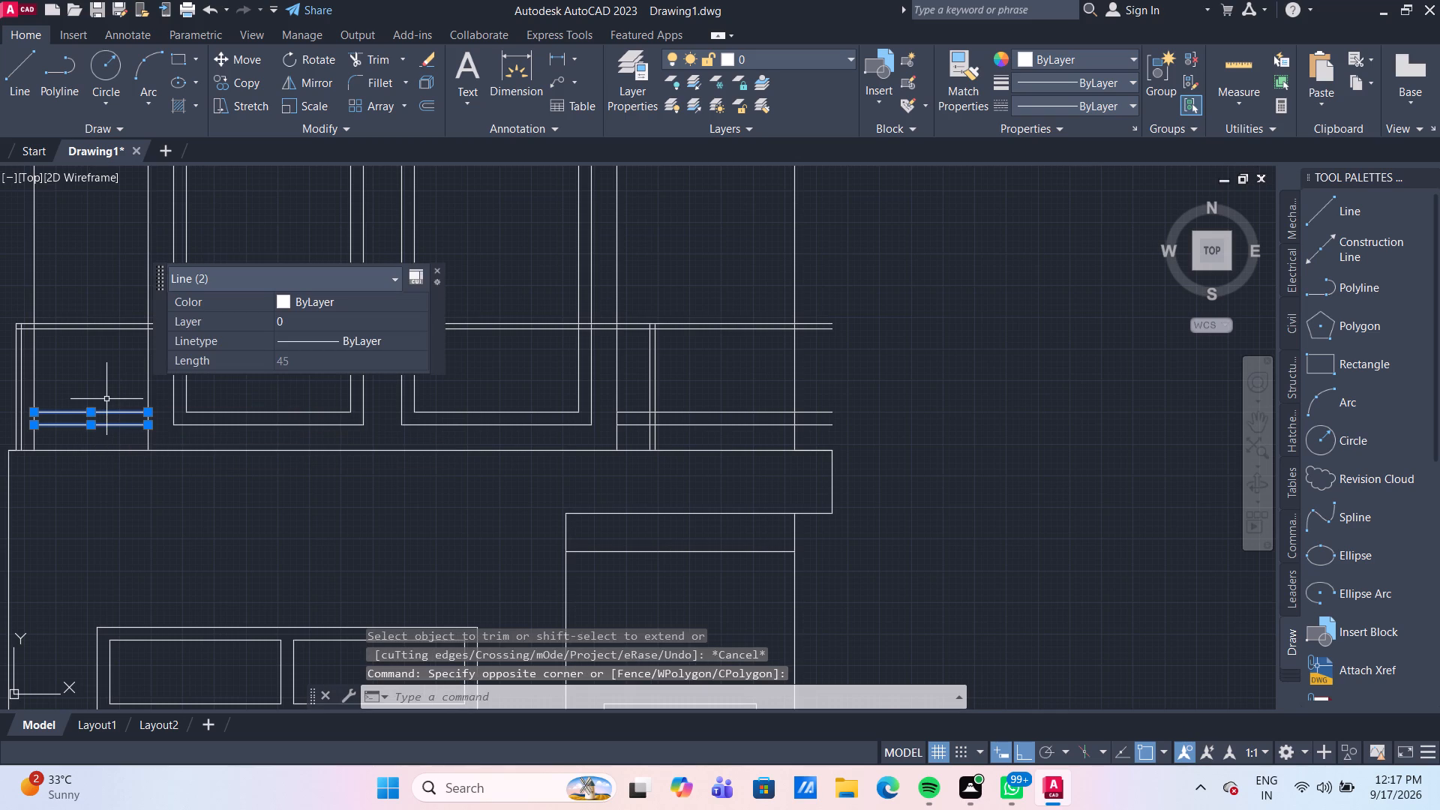
pyautogui.press('Delete')
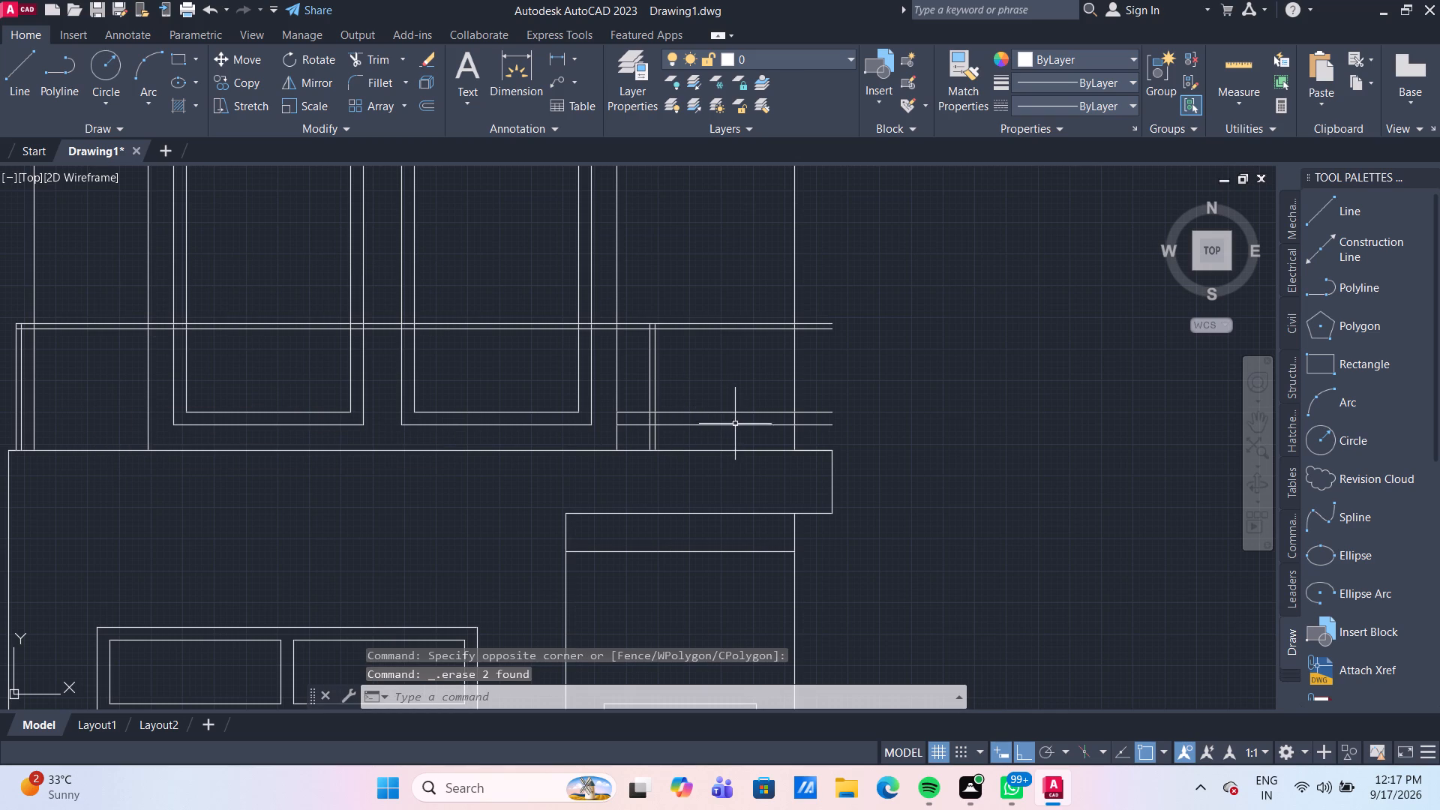
pyautogui.moveTo(736, 427); pyautogui.dragTo(733, 418)
pyautogui.click(724, 395)
pyautogui.click(729, 415)
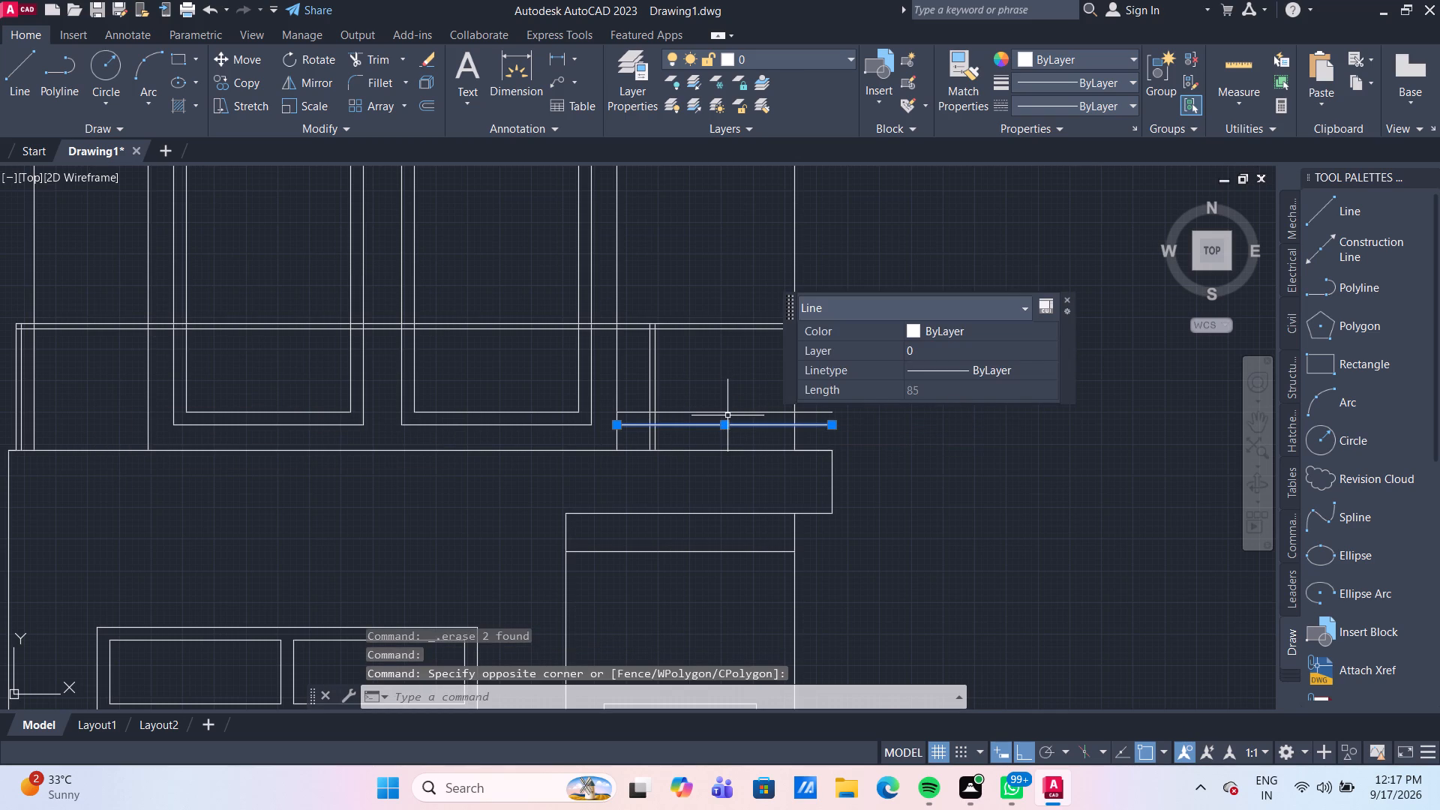
pyautogui.click(724, 413)
pyautogui.press('Delete')
# Examine the whole elevation and quick-measure the distances around the upper-storey opening and the adjoining tall block.
pyautogui.scroll(-2, 720, 397)
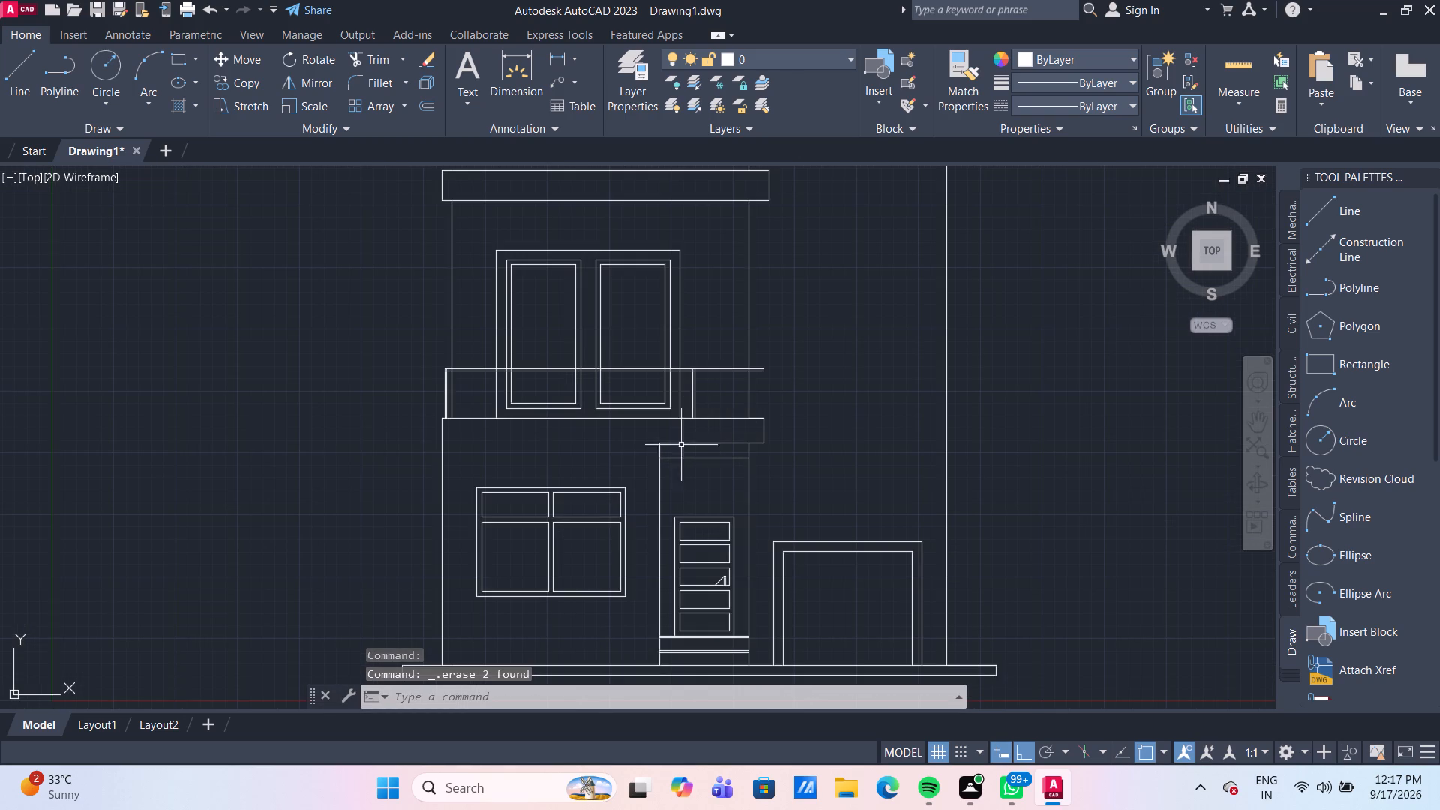
pyautogui.moveTo(624, 443); pyautogui.dragTo(639, 448, button='middle')
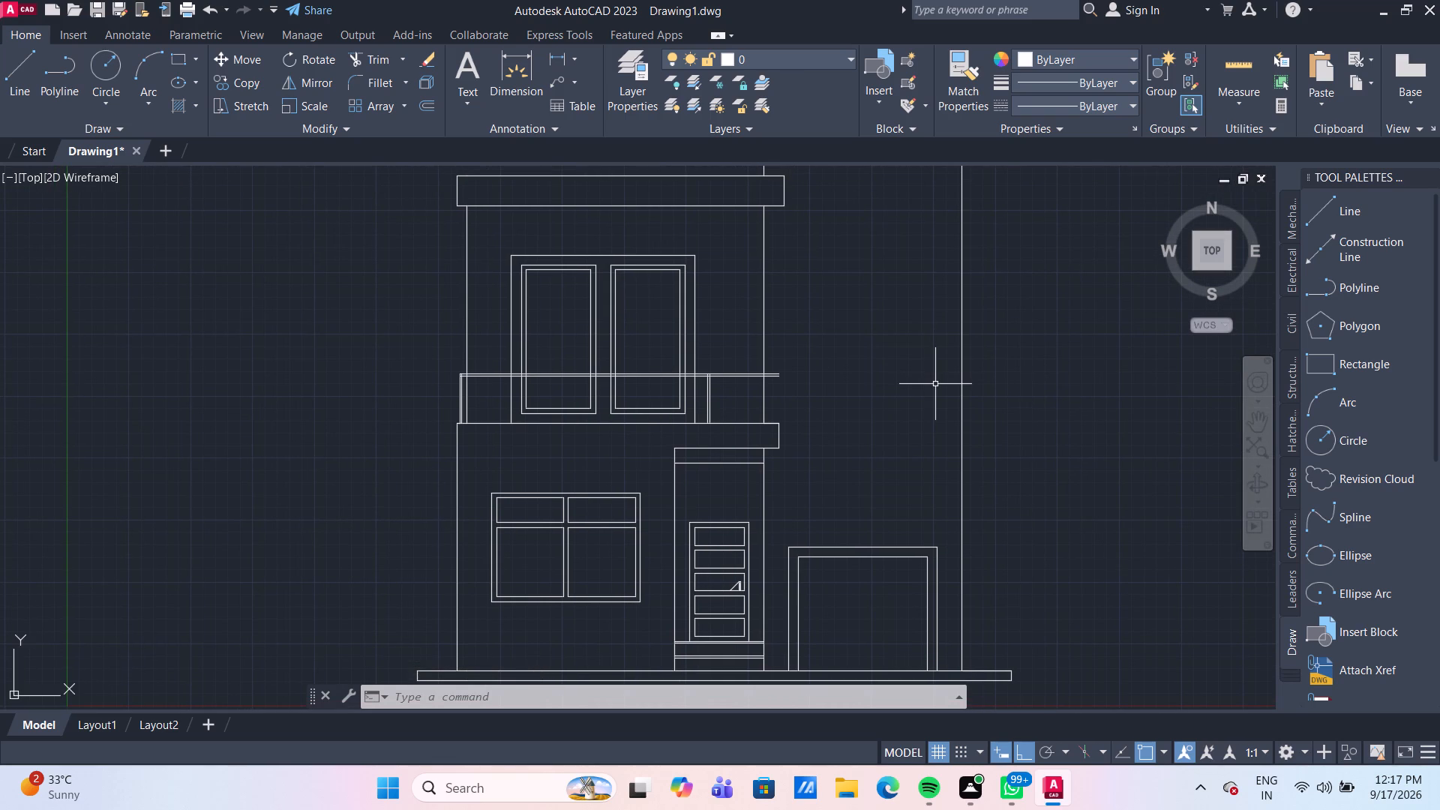
pyautogui.scroll(-2, 842, 352)
pyautogui.moveTo(858, 394); pyautogui.dragTo(859, 392, button='middle')
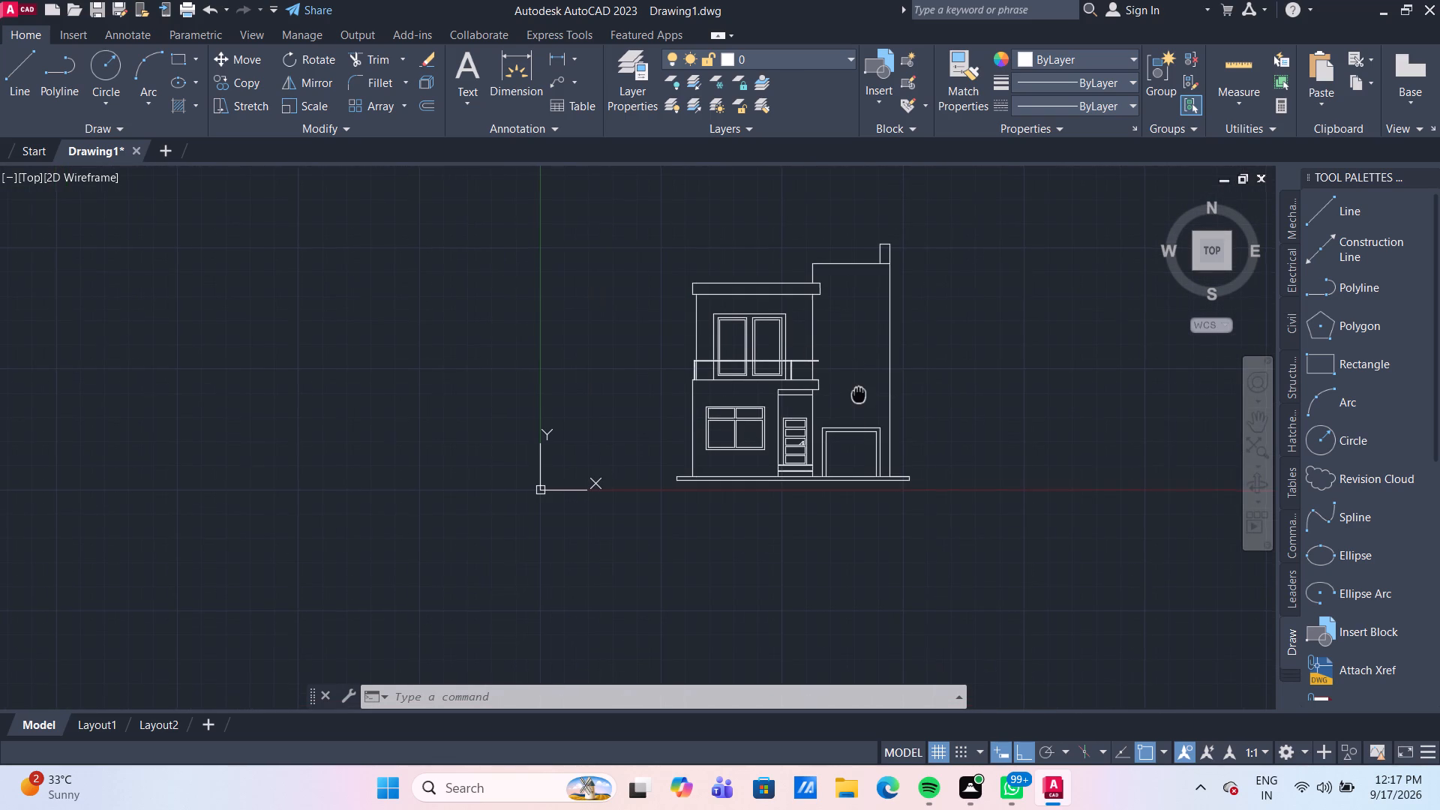
pyautogui.moveTo(859, 392); pyautogui.dragTo(706, 386, button='middle')
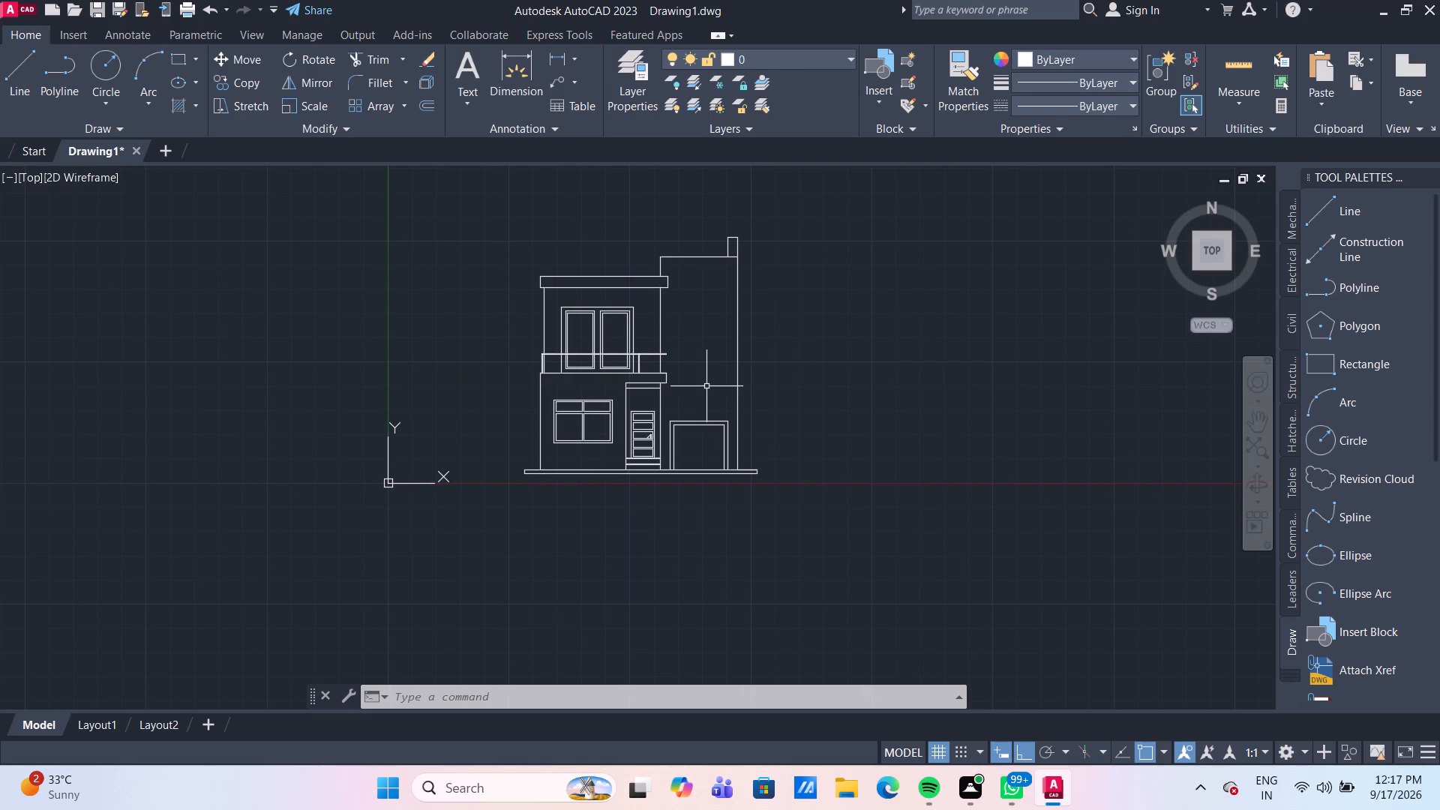
pyautogui.scroll(2, 627, 317)
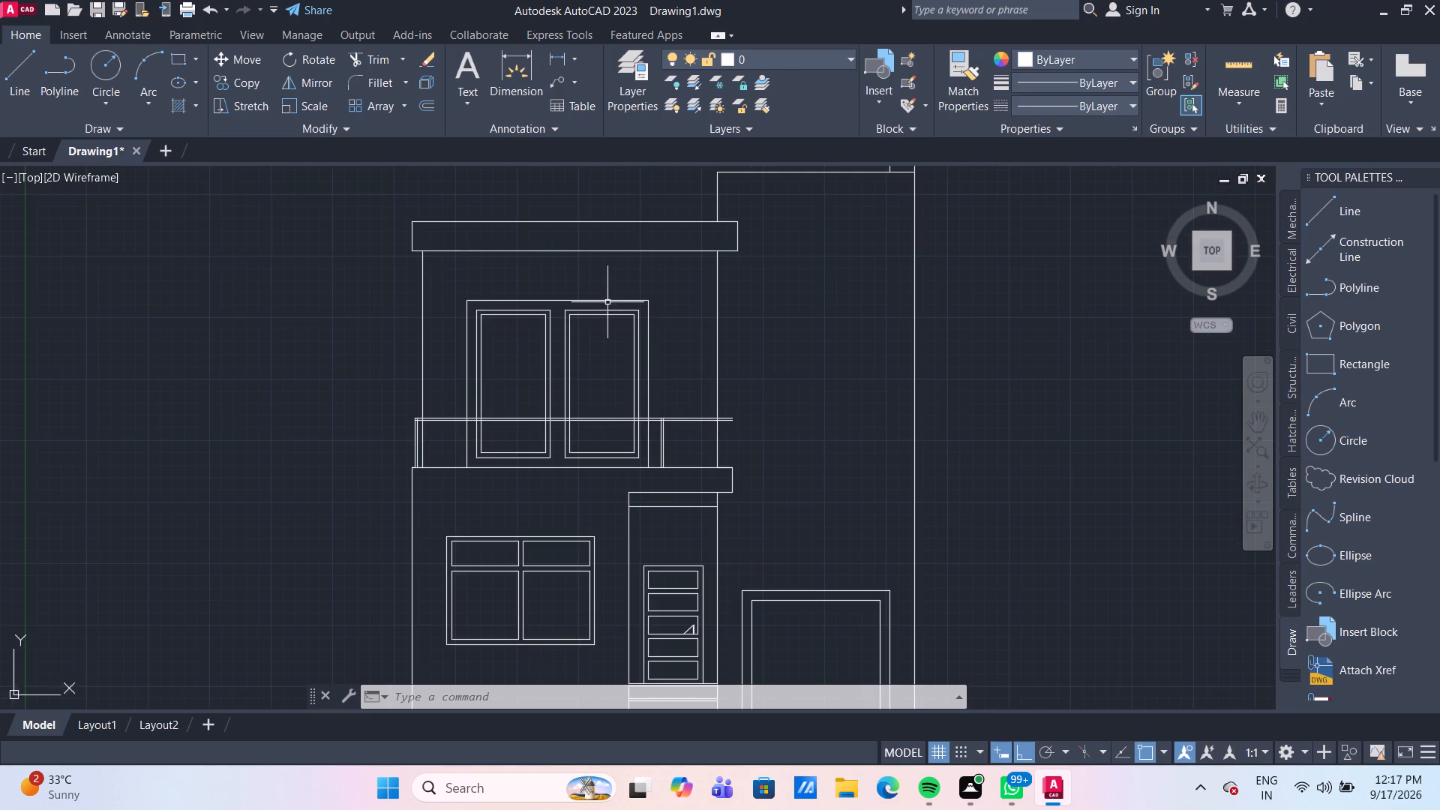
pyautogui.scroll(2, 607, 301)
pyautogui.scroll(-1, 607, 301)
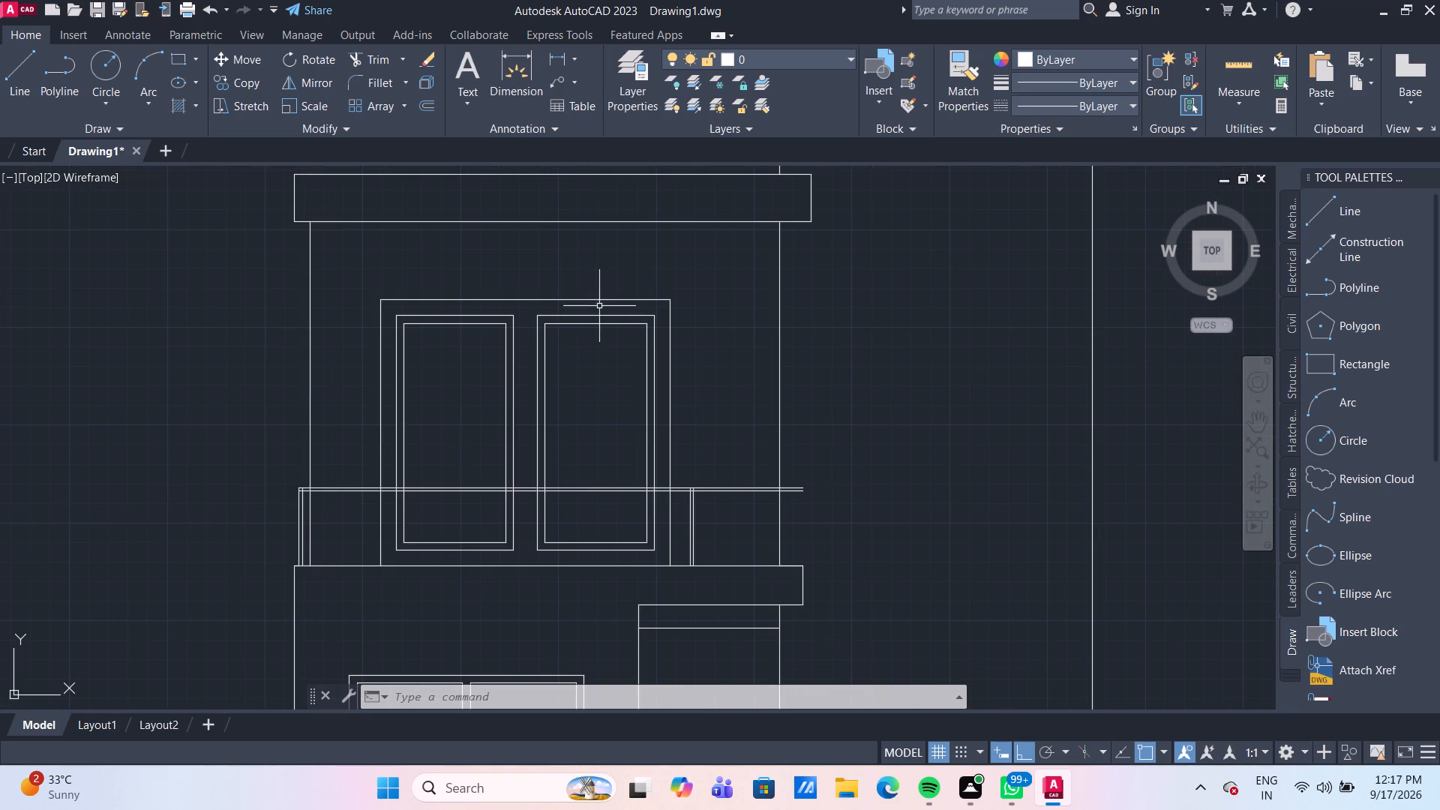
pyautogui.moveTo(598, 347); pyautogui.dragTo(593, 397, button='middle')
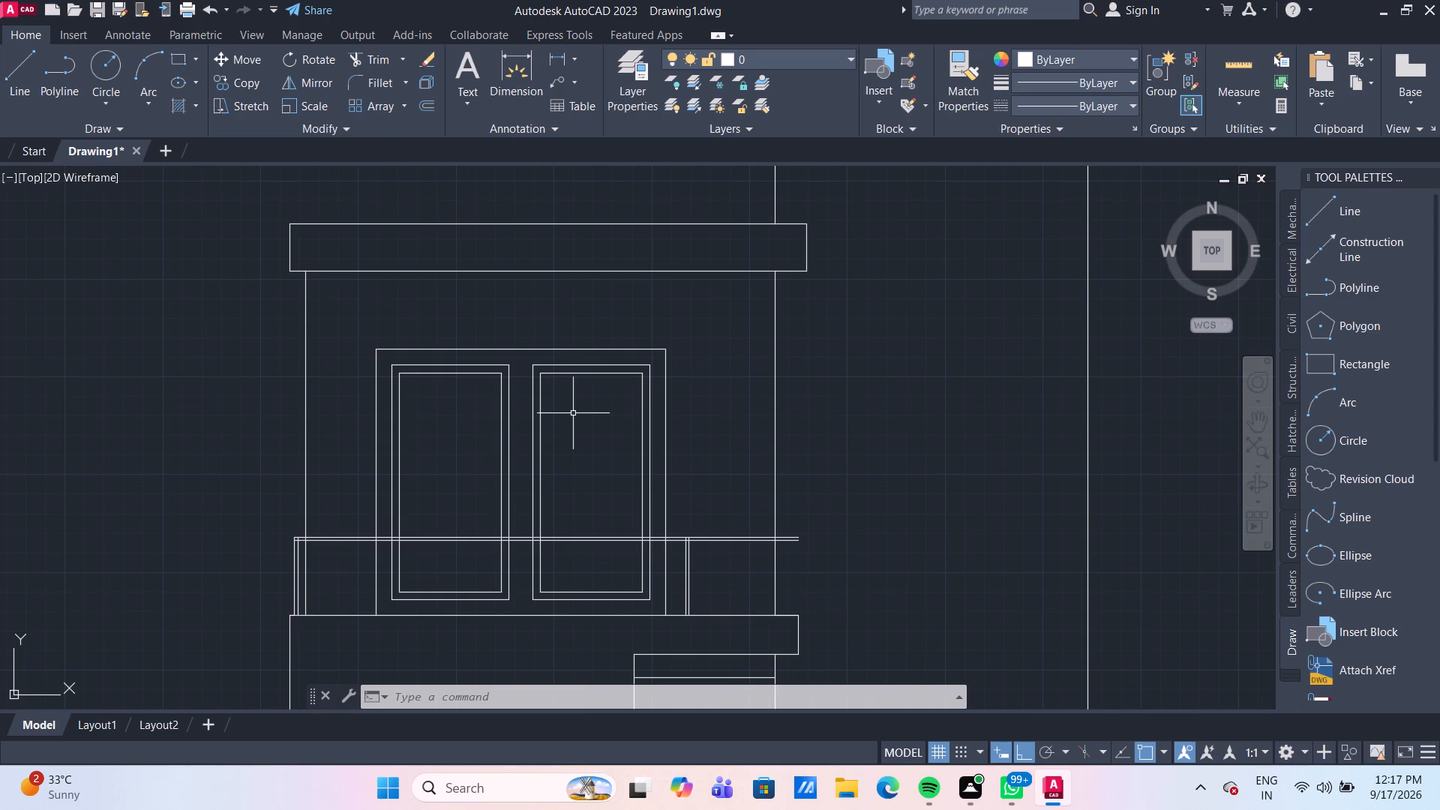
pyautogui.moveTo(571, 416); pyautogui.dragTo(501, 391, button='middle')
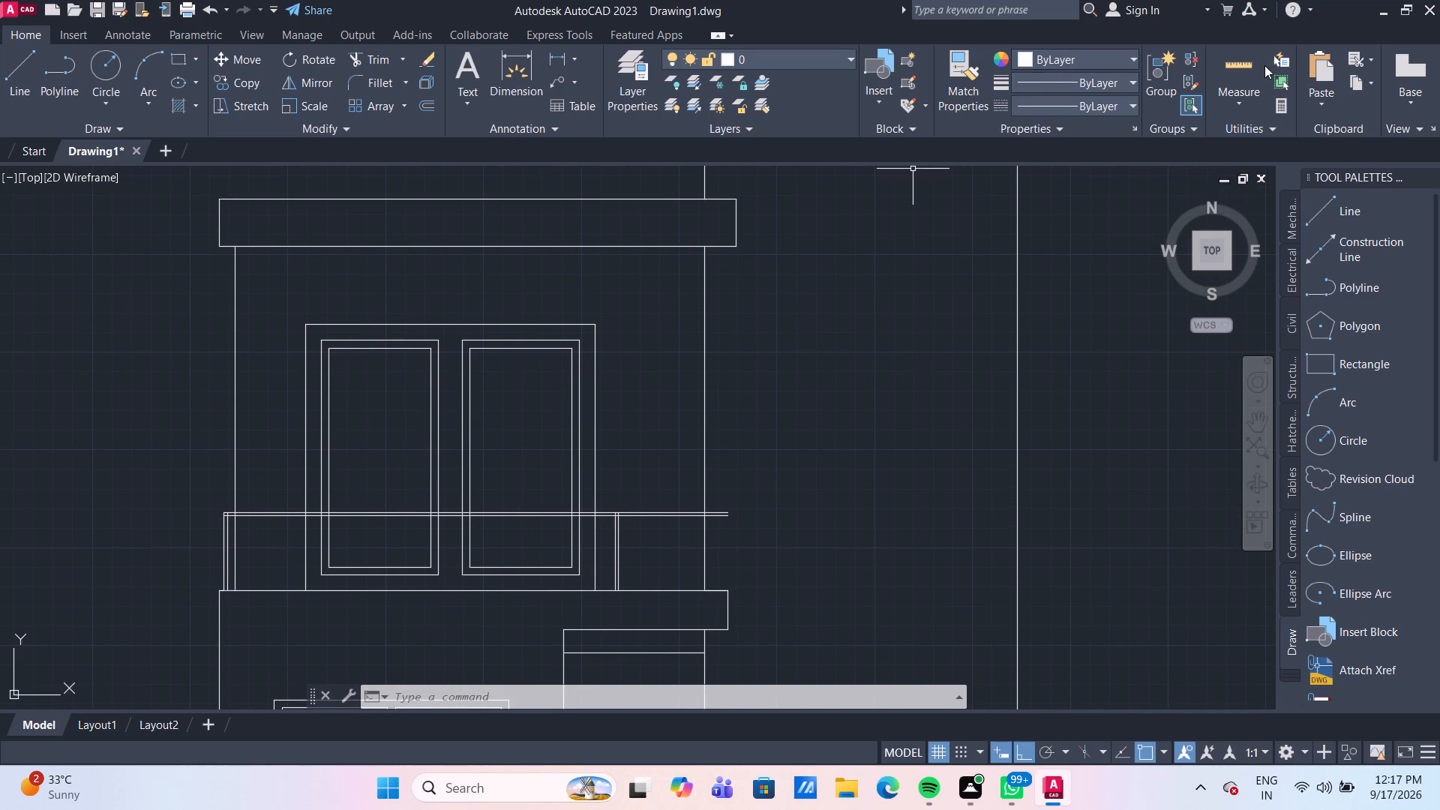
pyautogui.click(1267, 64)
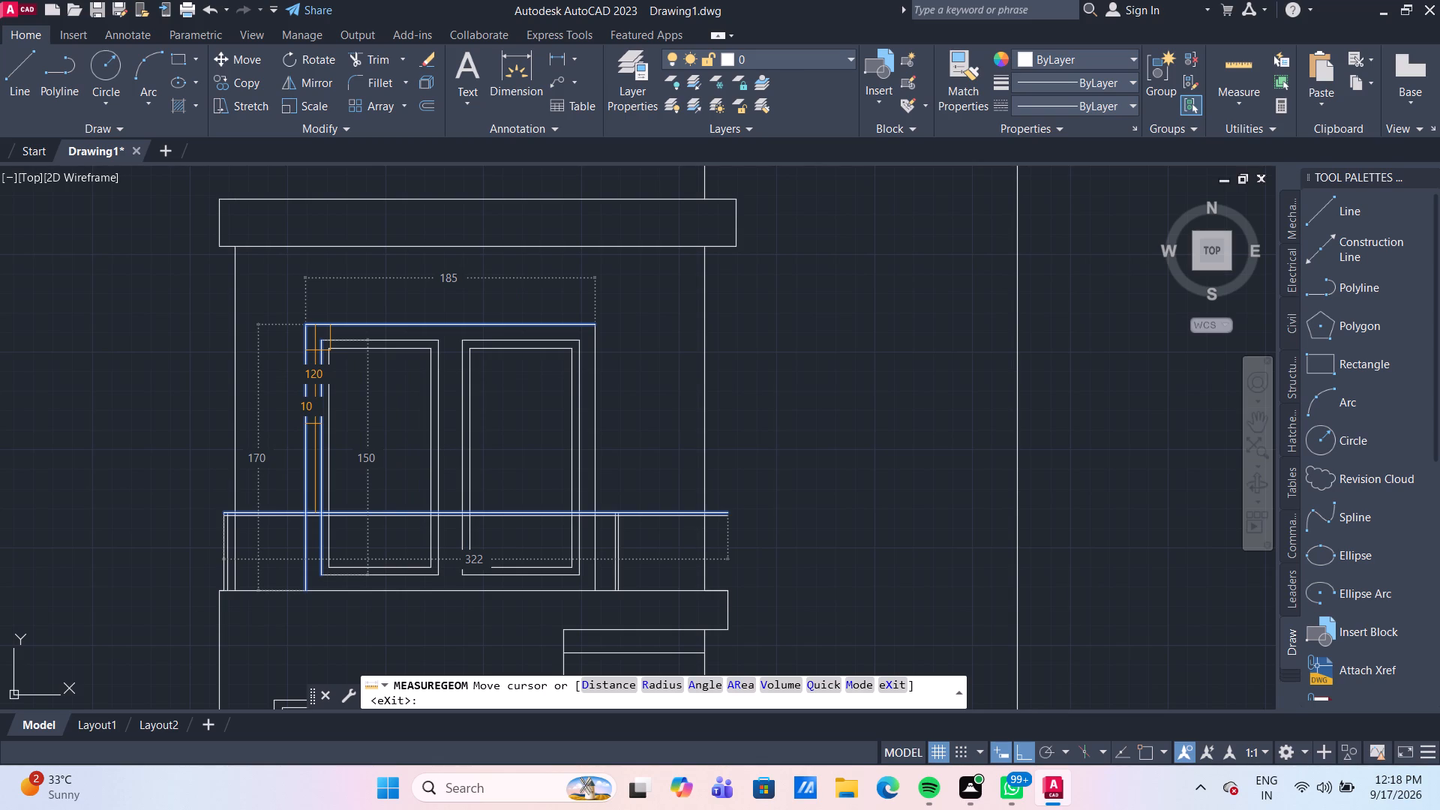
pyautogui.scroll(-1, 776, 419)
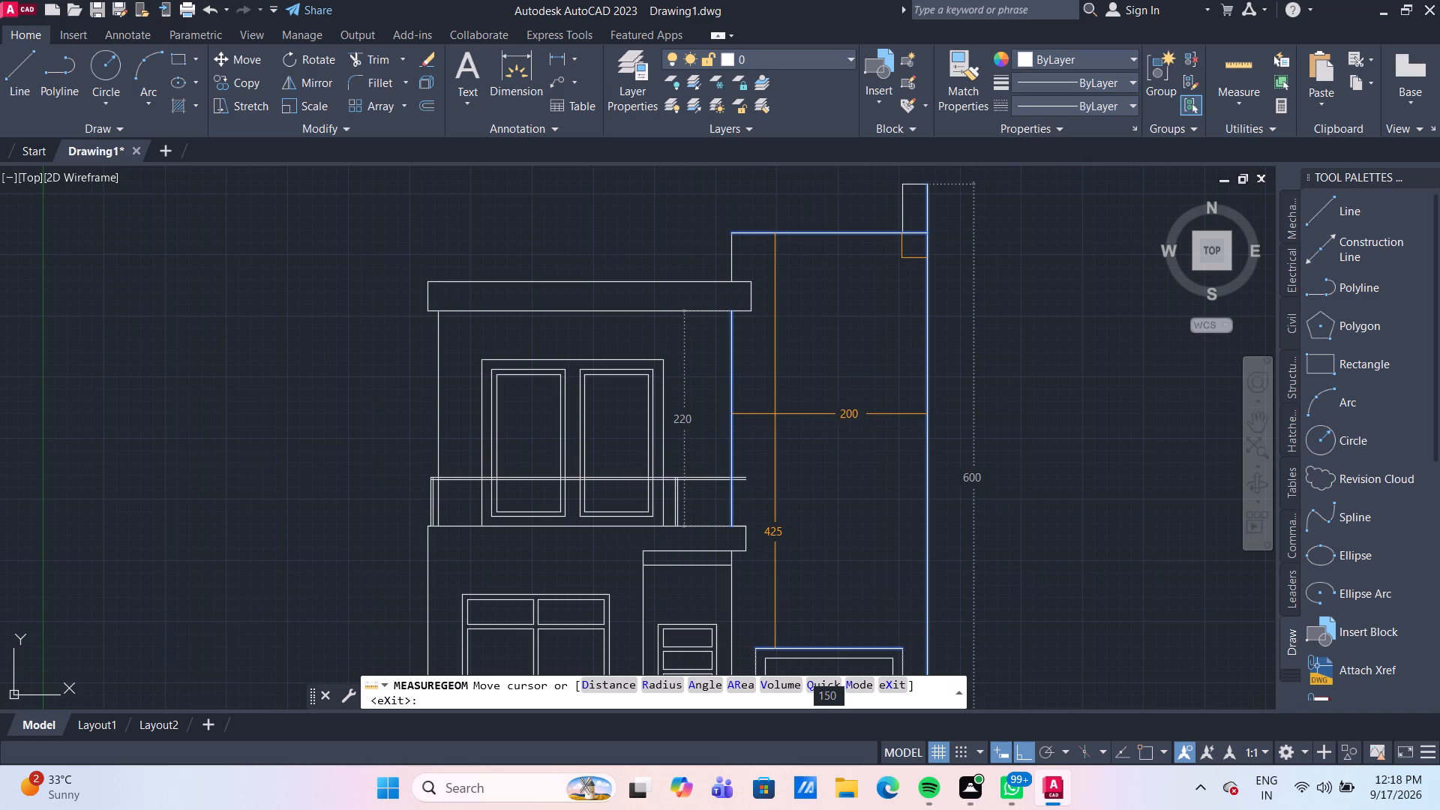
pyautogui.press('Escape')
pyautogui.scroll(-2, 672, 431)
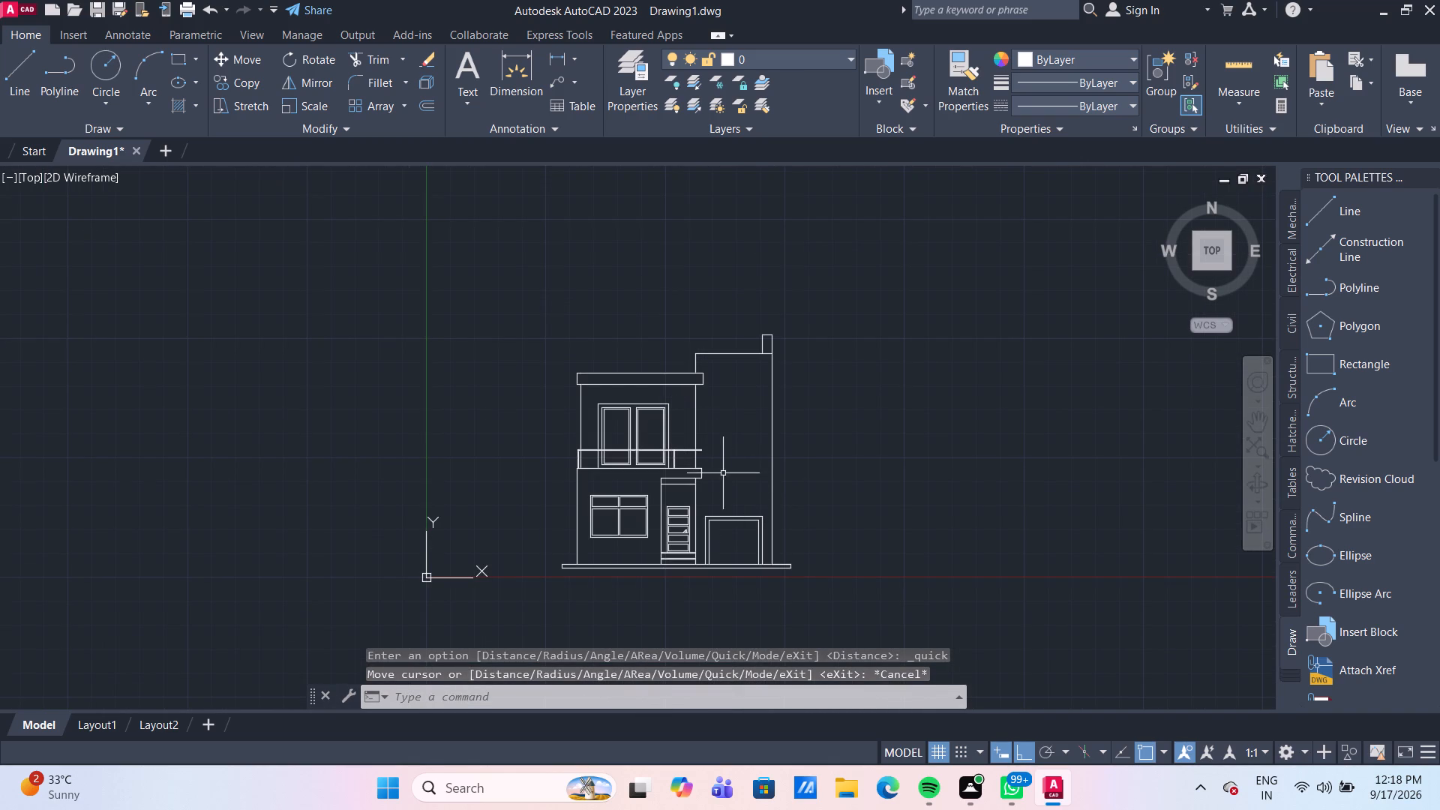
# Draw a horizontal guide line about 232 mm long across the upper part of the upper-storey double-leaf opening.
pyautogui.scroll(1, 704, 416)
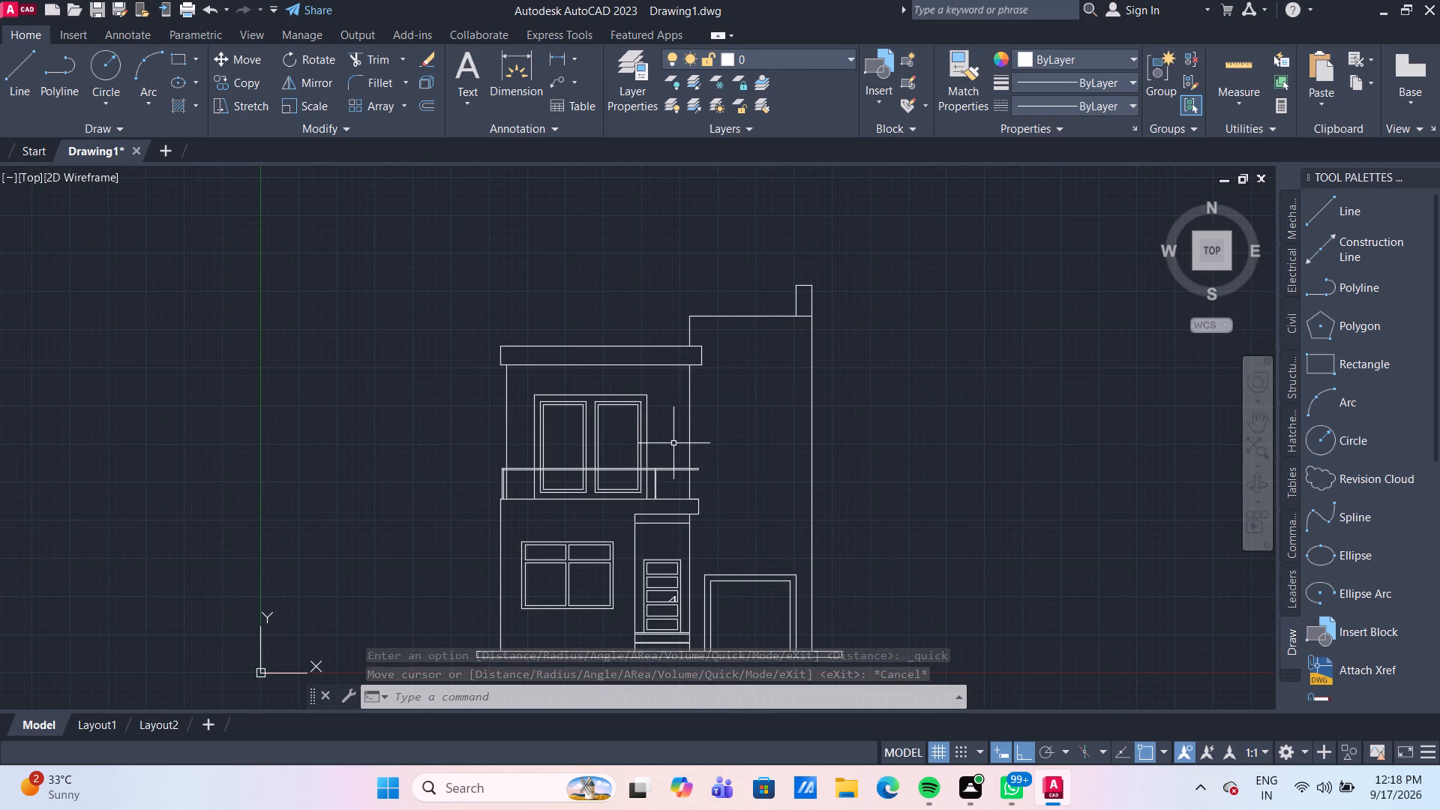
pyautogui.scroll(1, 673, 445)
pyautogui.moveTo(673, 445); pyautogui.dragTo(661, 450, button='middle')
pyautogui.scroll(1, 661, 450)
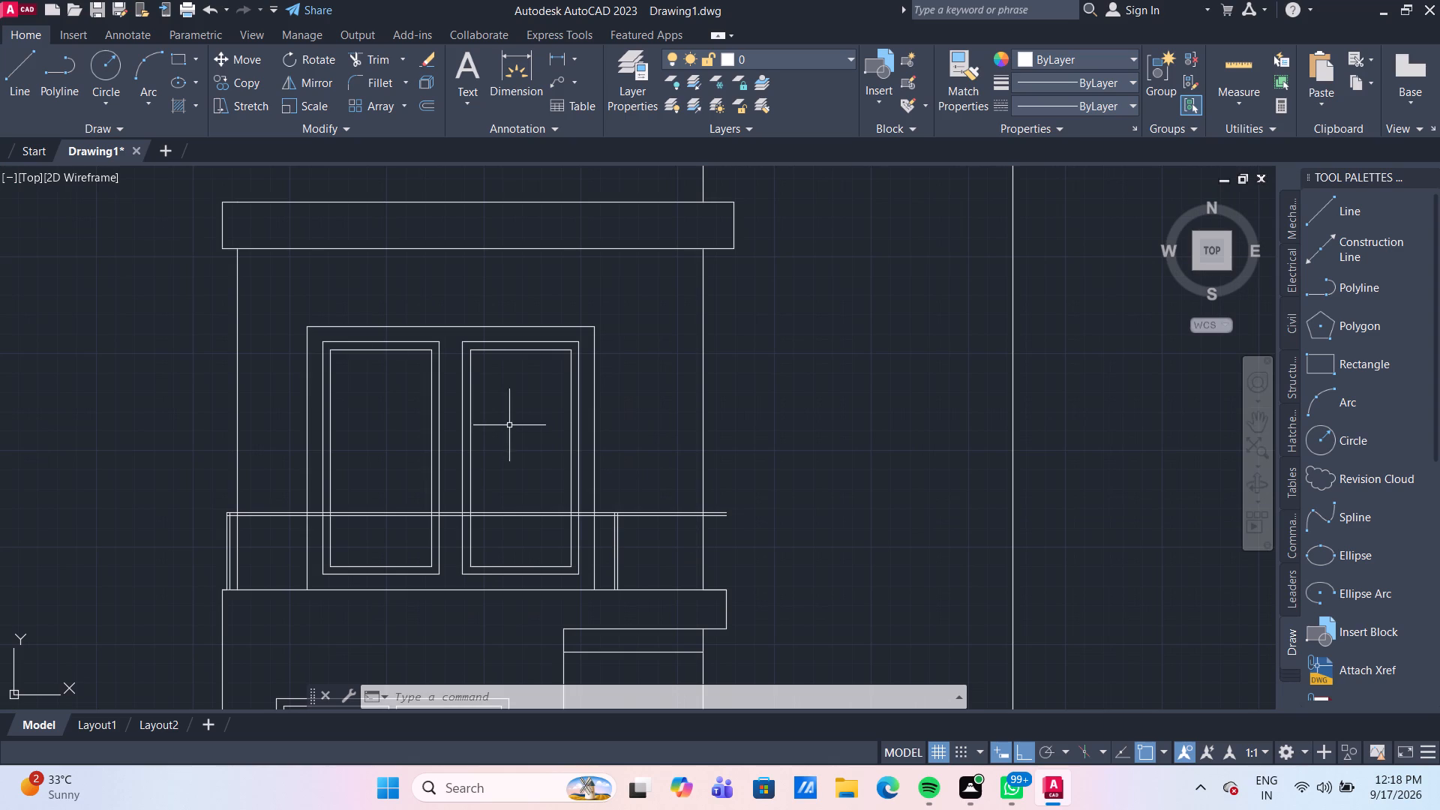
pyautogui.click(13, 82)
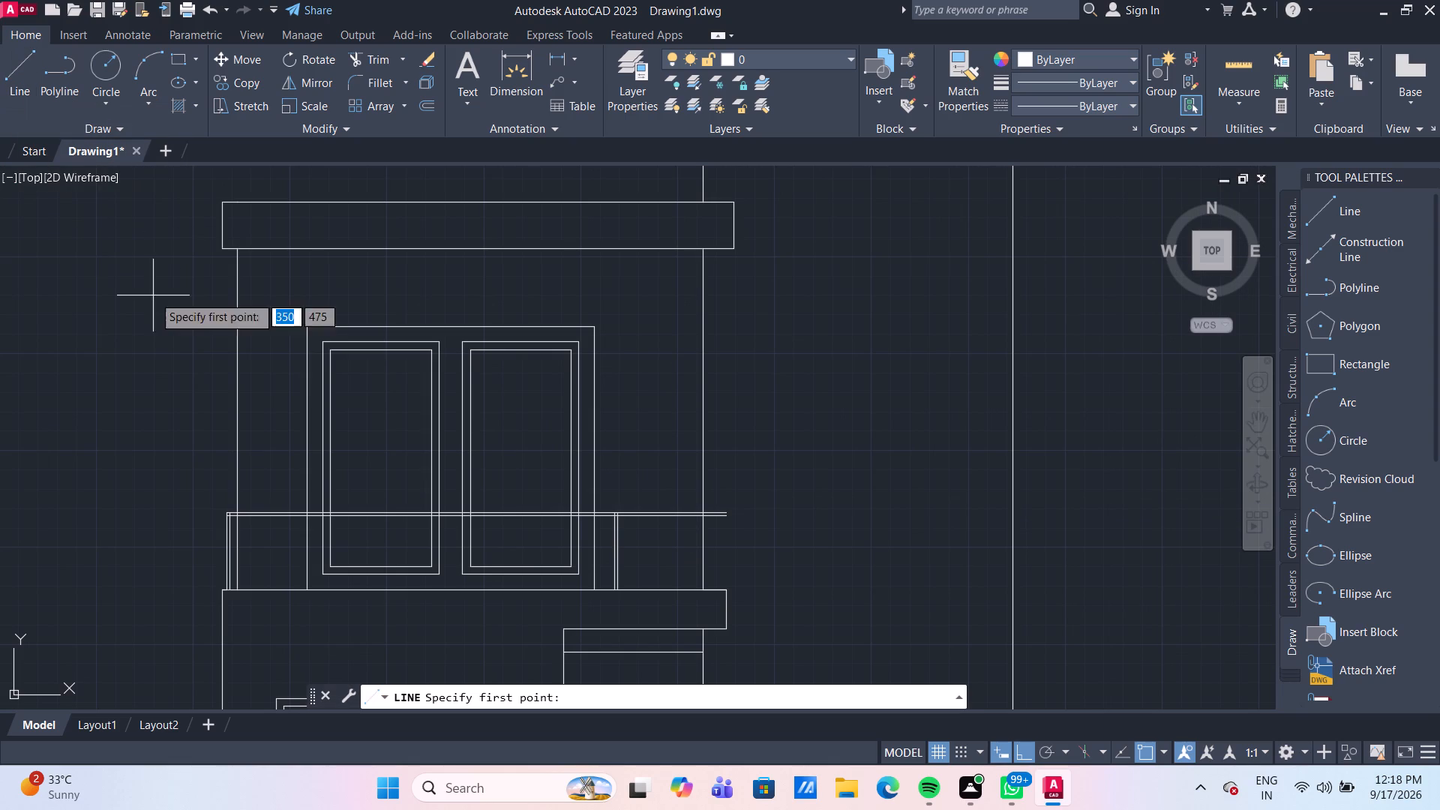
pyautogui.moveTo(280, 380); pyautogui.dragTo(297, 385)
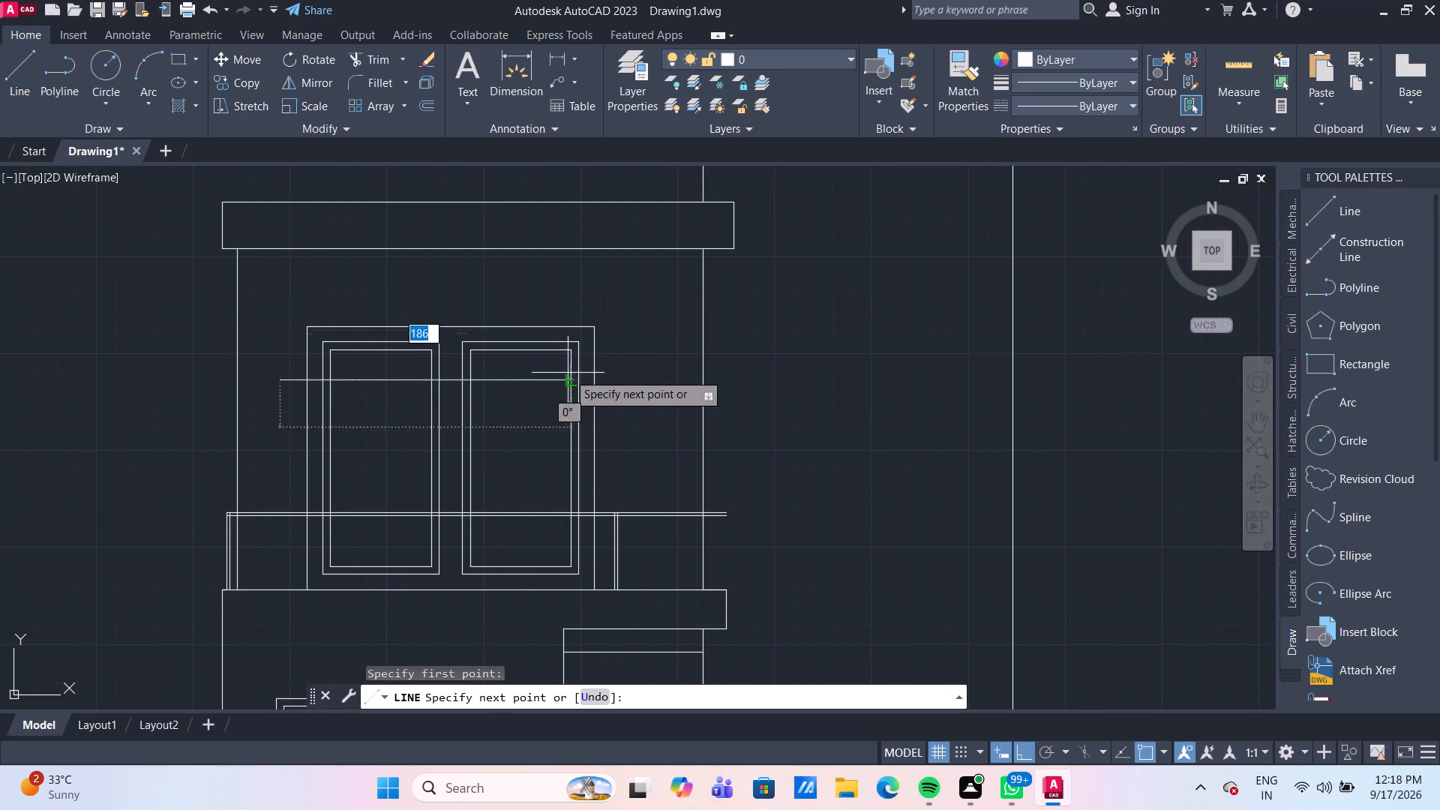
pyautogui.click(639, 376)
pyautogui.press('Escape')
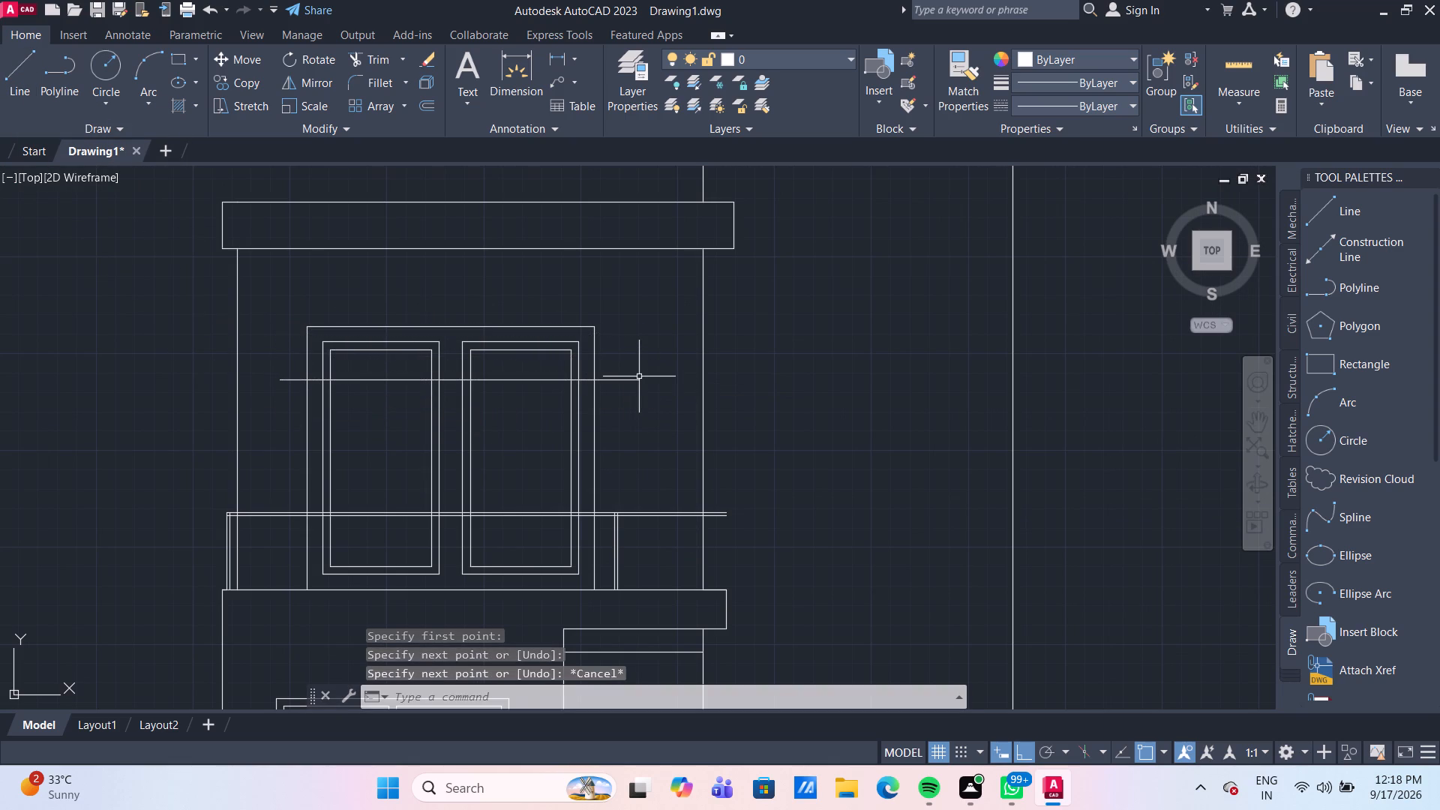
# Offset the horizontal guide line downward twice at 10 mm spacing across the upper-storey opening.
pyautogui.press('o')
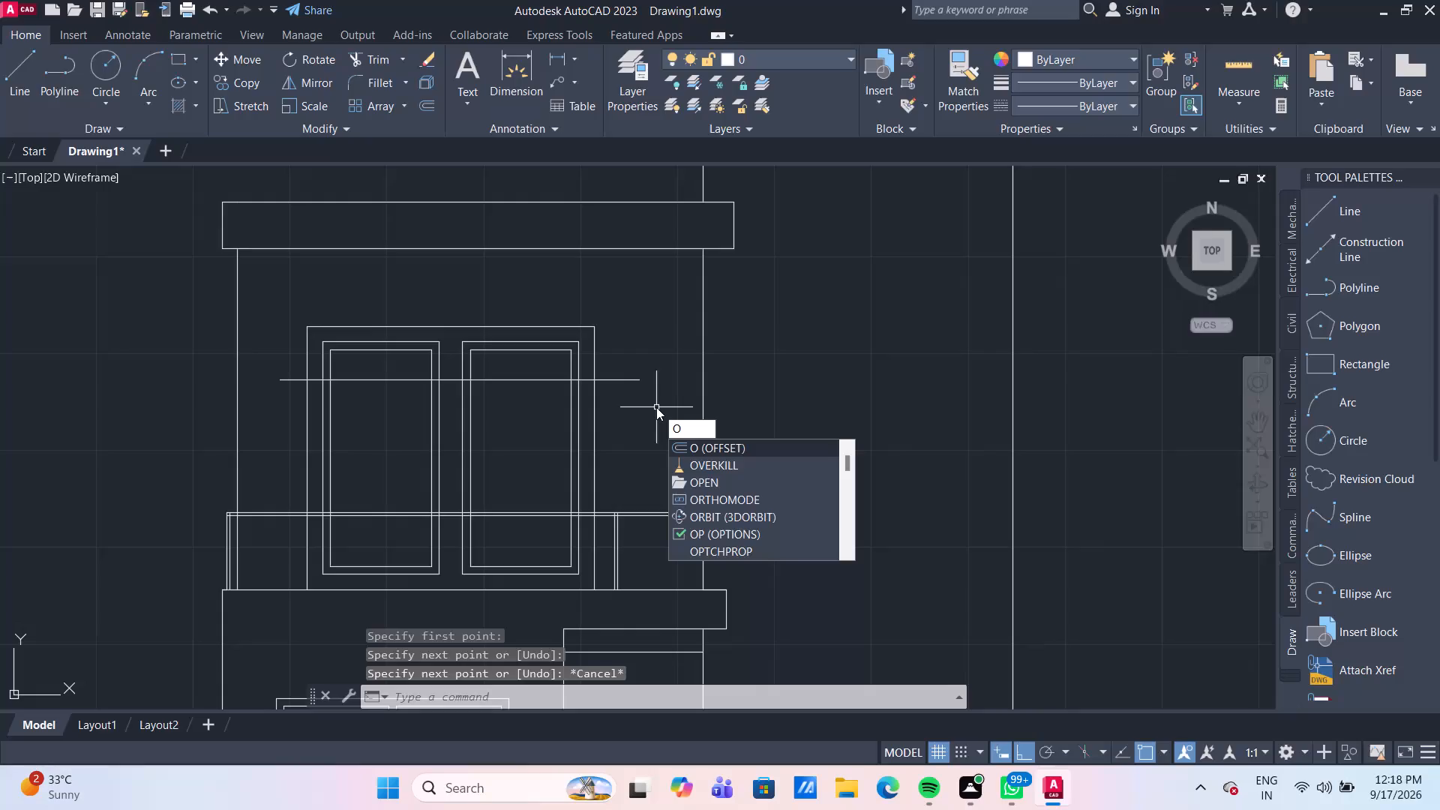
pyautogui.press('Return')
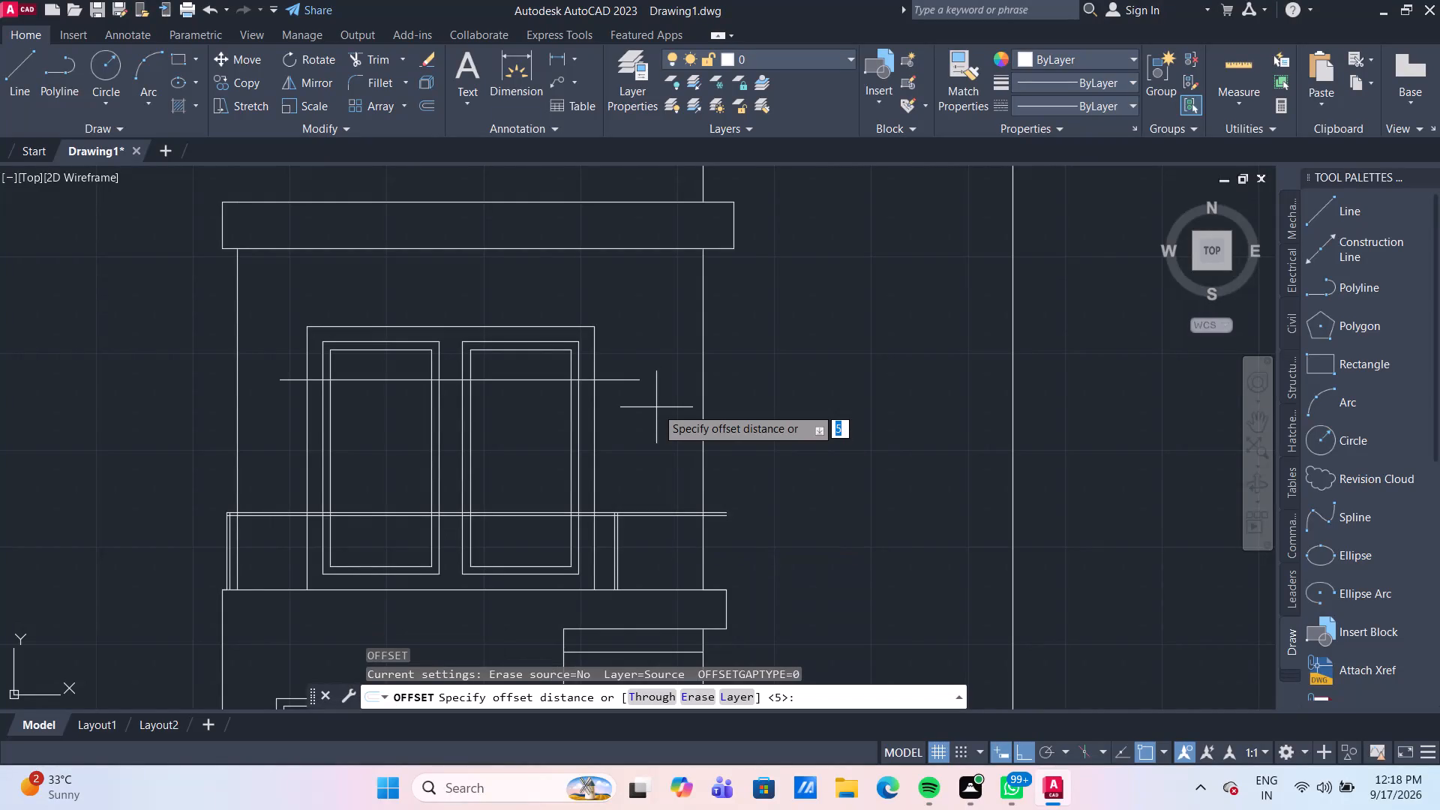
pyautogui.write('10')
pyautogui.press('Return')
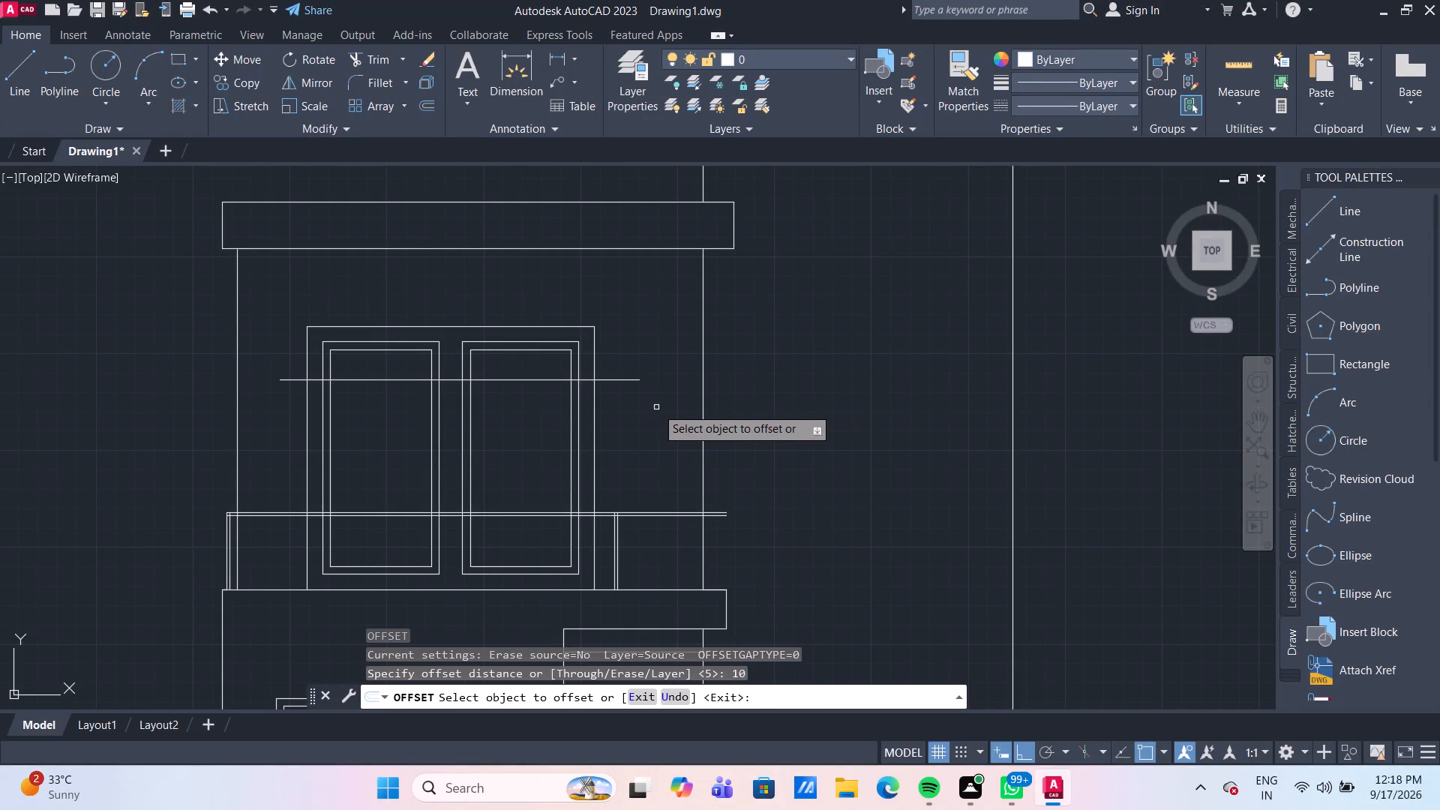
pyautogui.click(628, 381)
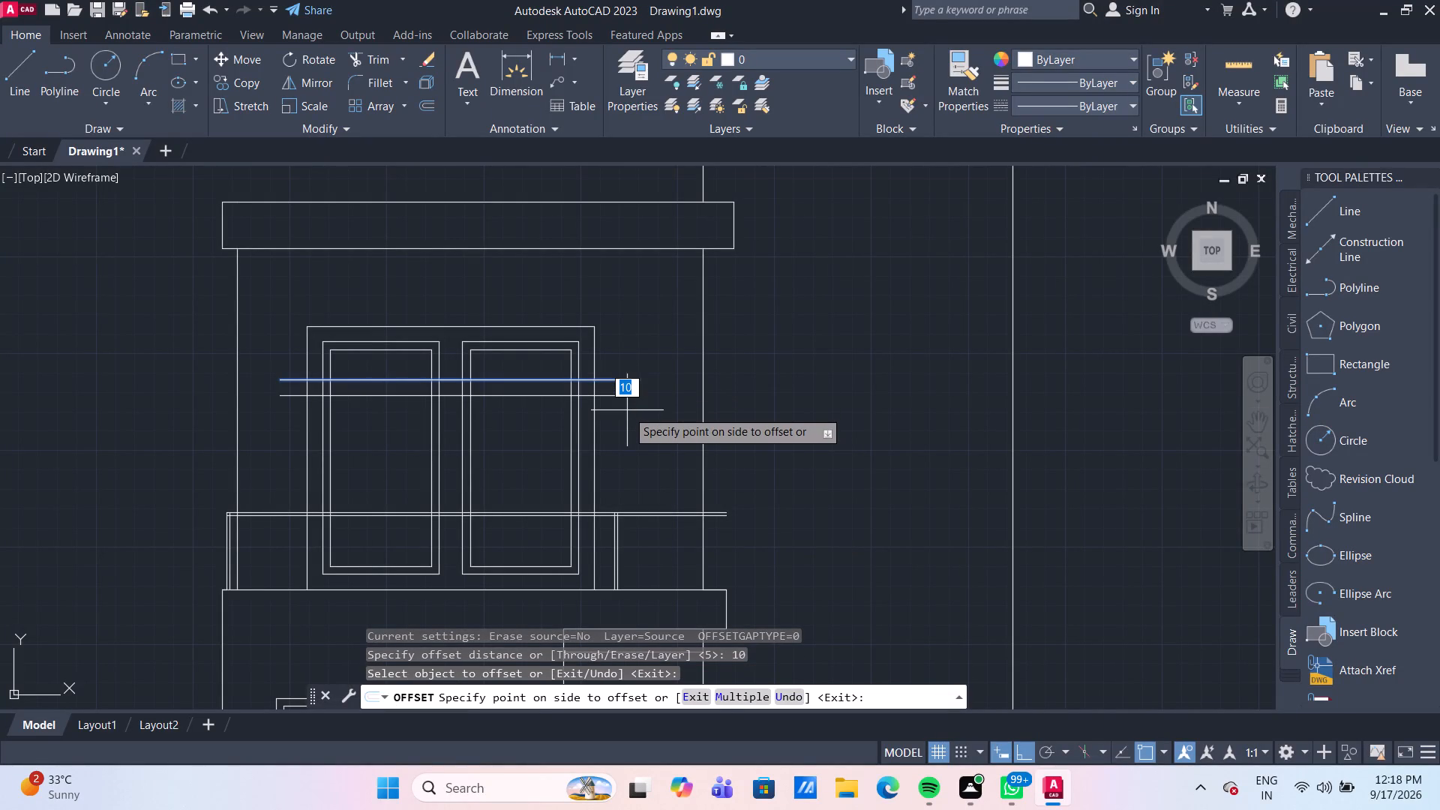
pyautogui.click(627, 410)
pyautogui.click(628, 397)
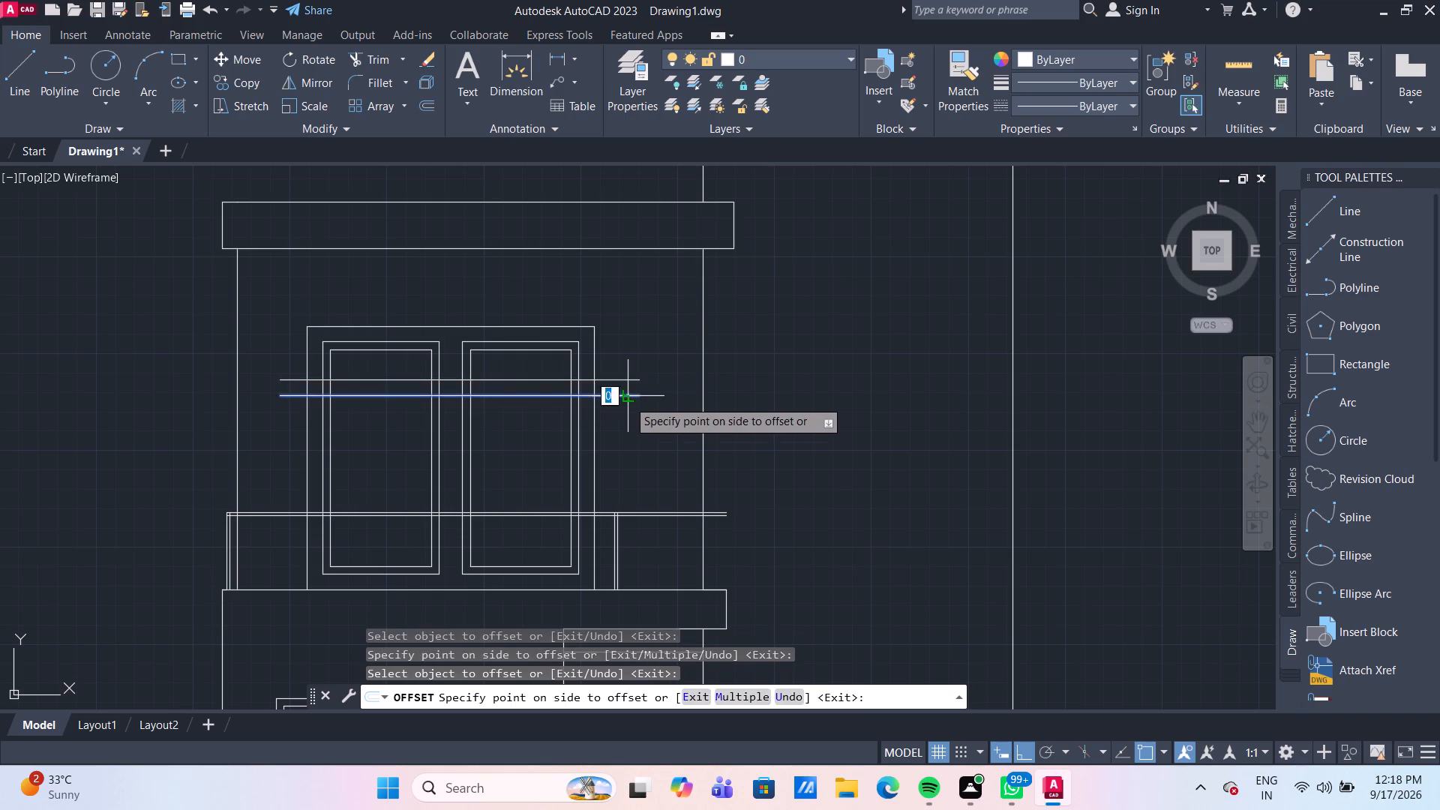
pyautogui.click(627, 415)
pyautogui.scroll(-2, 679, 425)
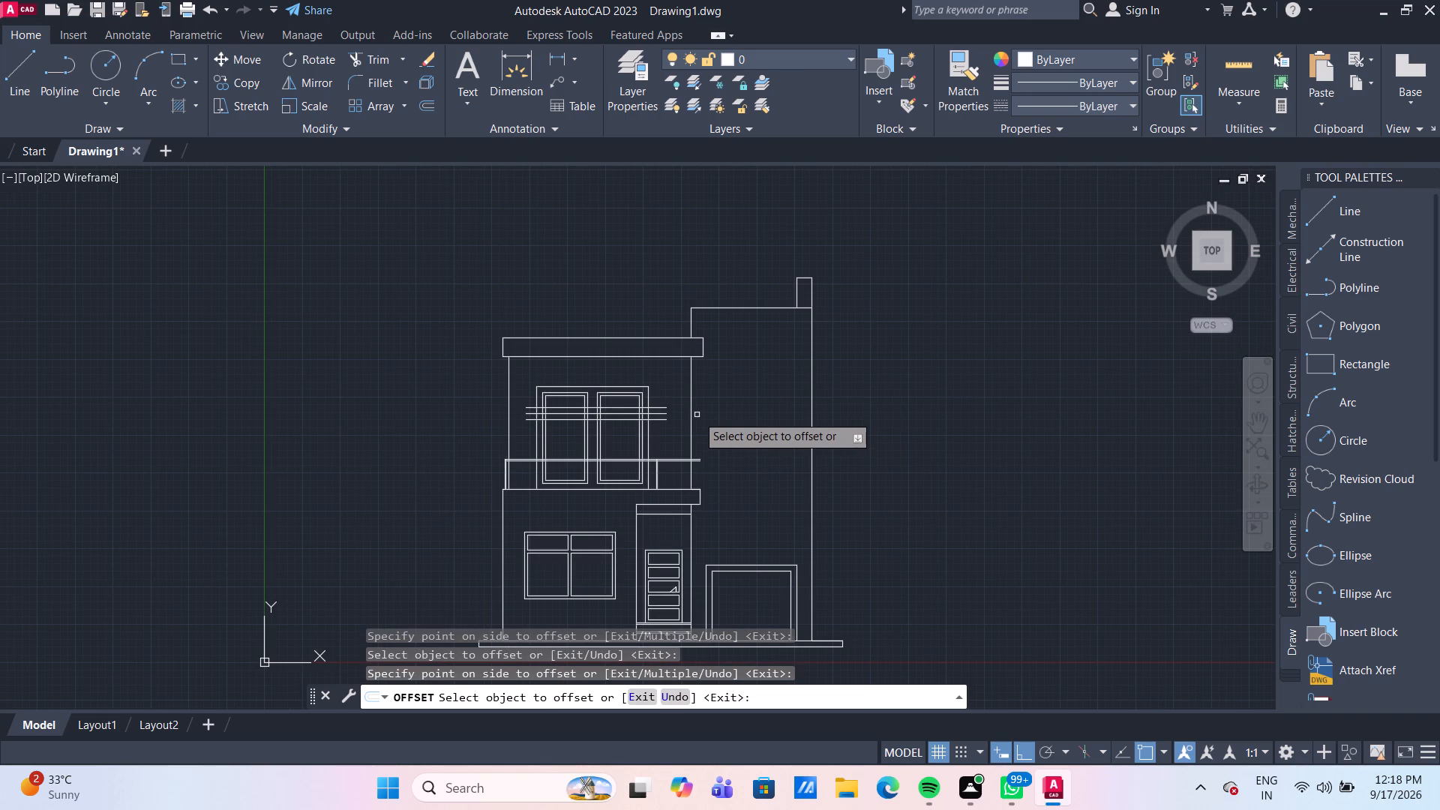
pyautogui.scroll(1, 697, 415)
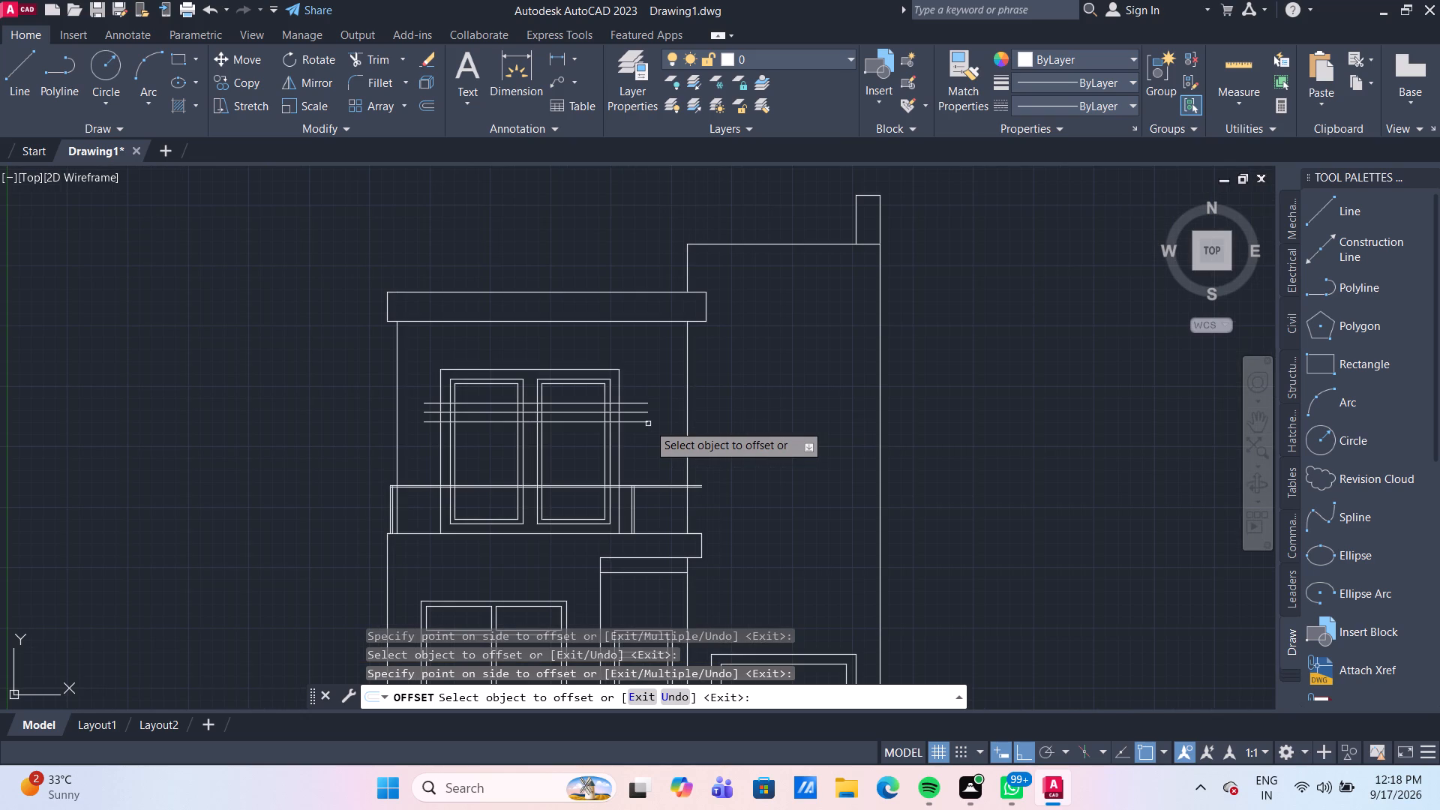
pyautogui.scroll(2, 648, 424)
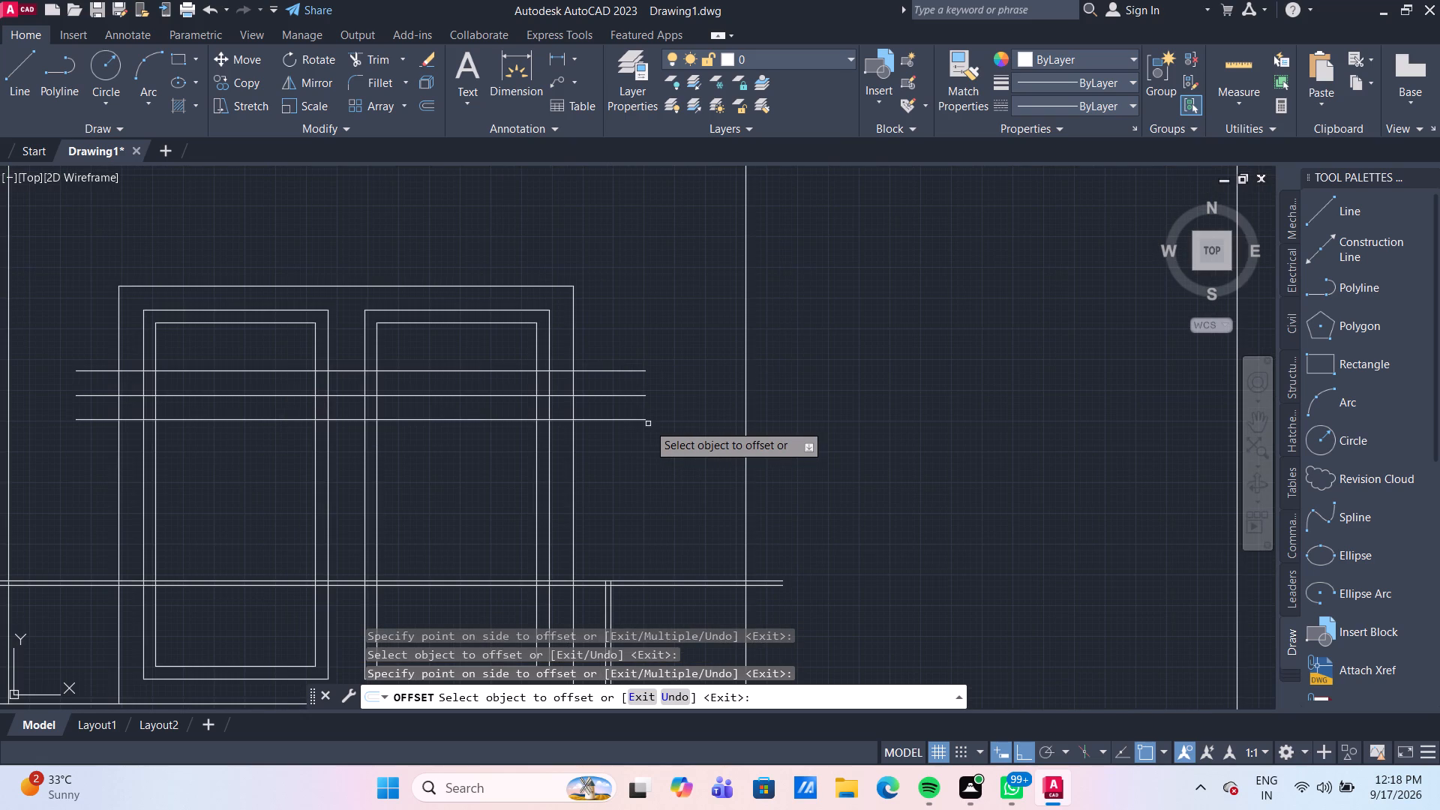
pyautogui.press('Escape')
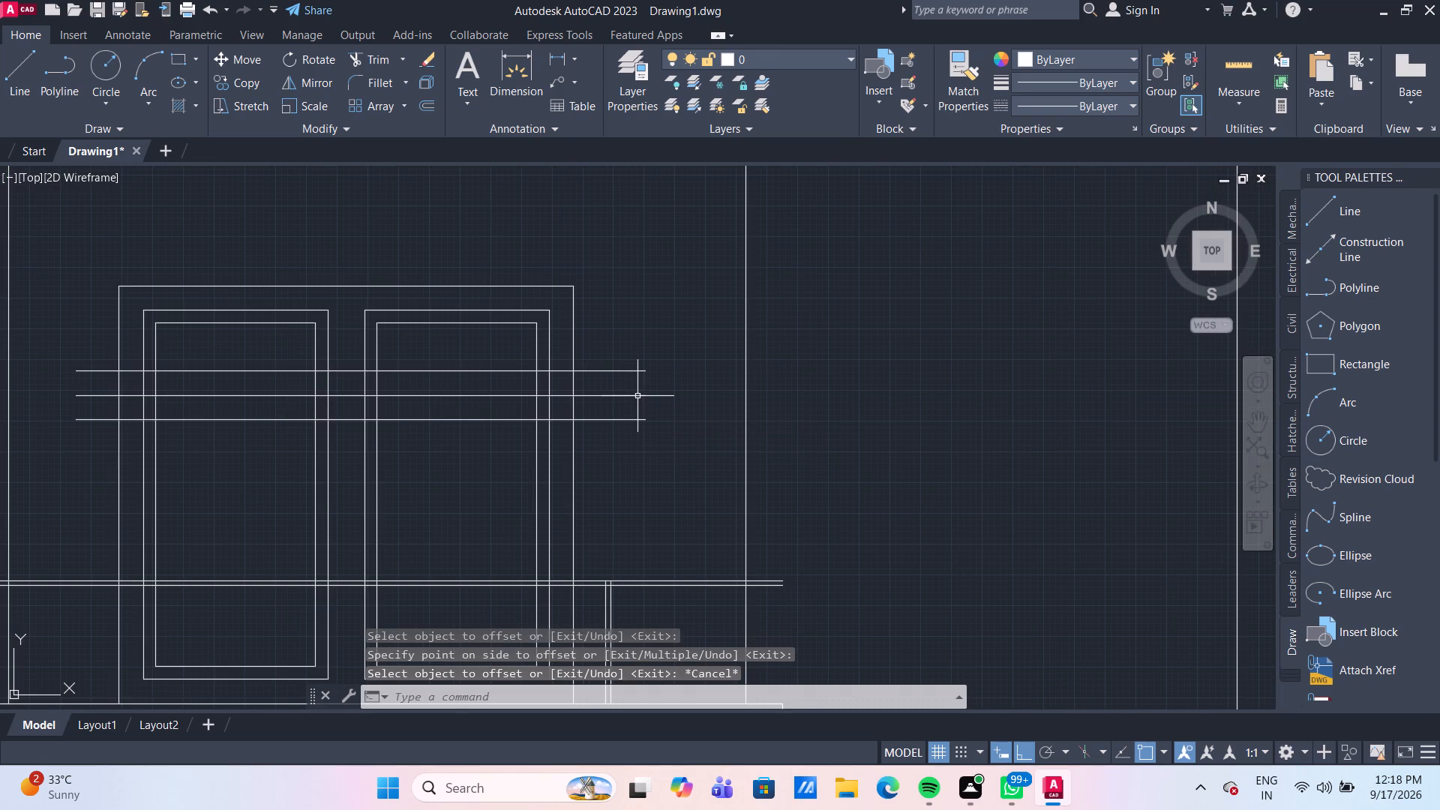
# Delete the middle of the three horizontal guide lines crossing the upper-storey opening.
pyautogui.click(637, 396)
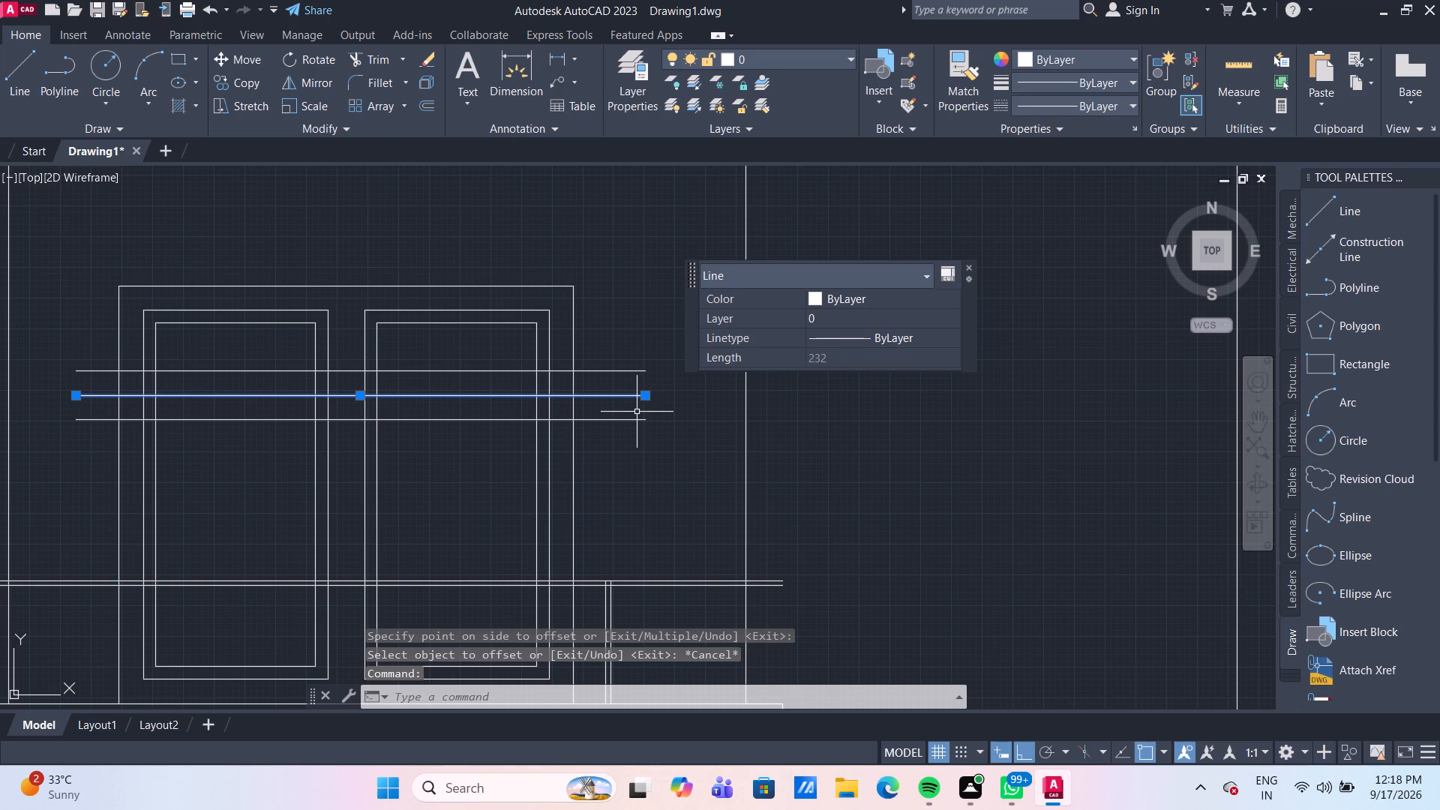
pyautogui.press('Delete')
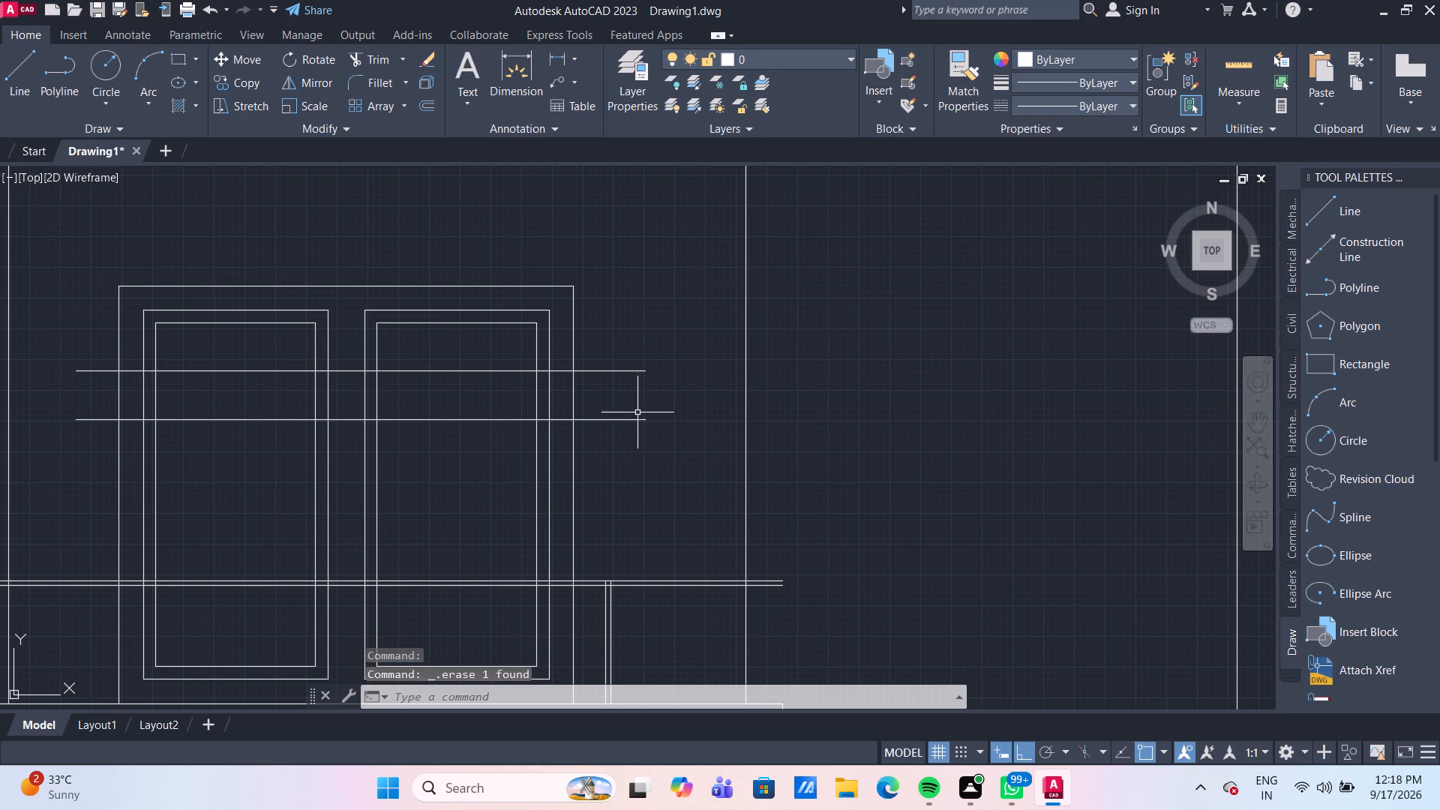
# Offset the lower horizontal guide line 15 mm upward across the upper-storey opening.
pyautogui.press('o')
pyautogui.press('Return')
pyautogui.write('15')
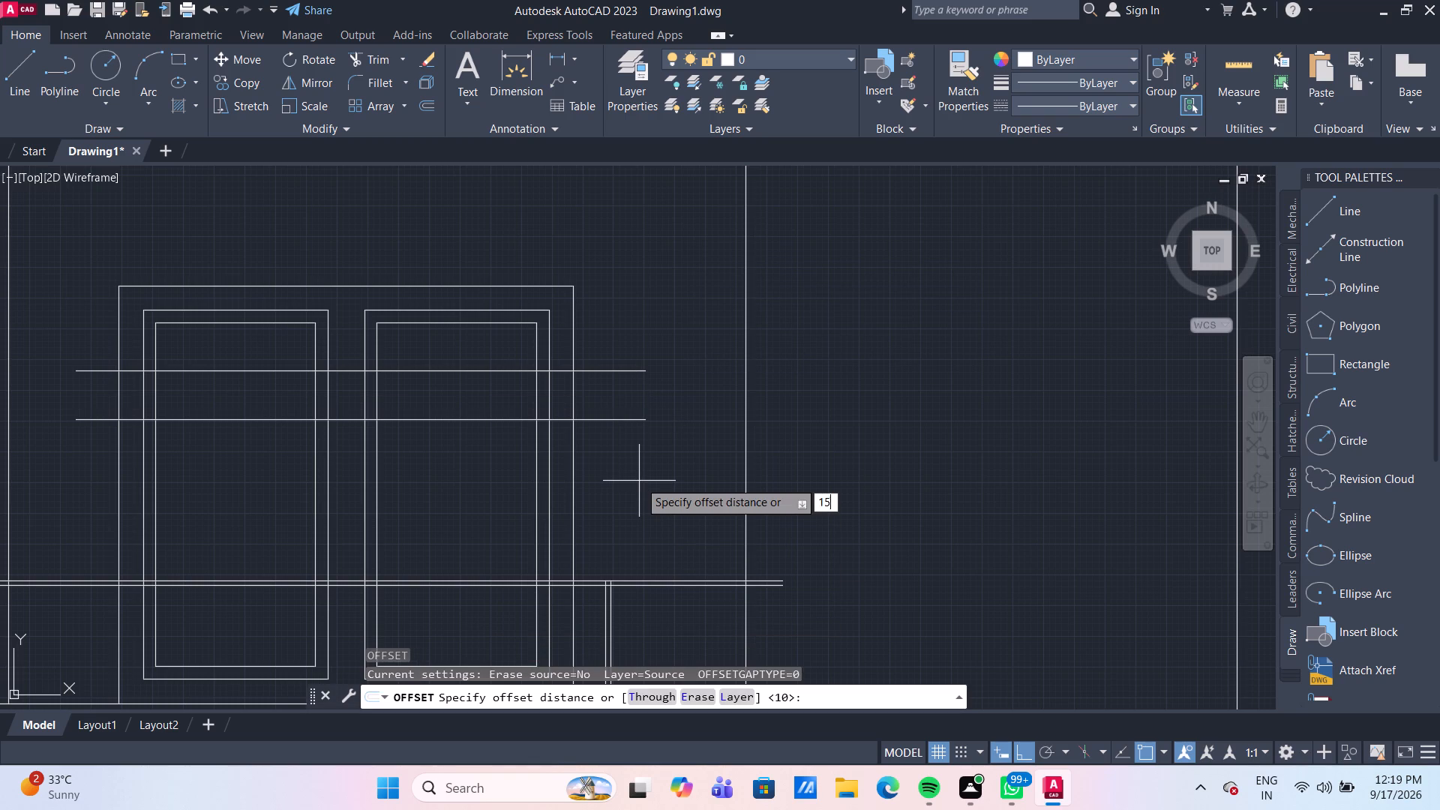
pyautogui.press('Return')
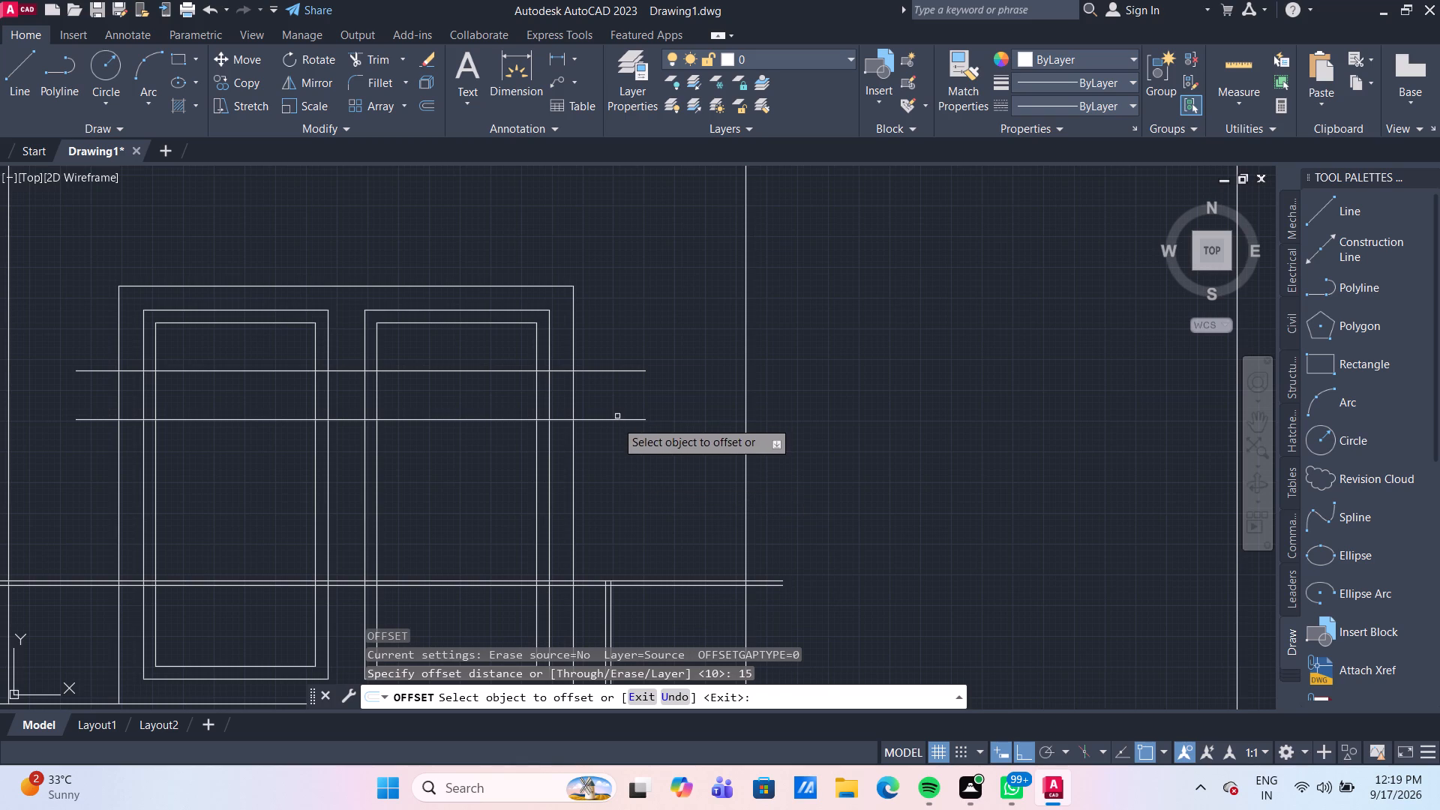
pyautogui.moveTo(616, 421); pyautogui.dragTo(617, 414)
pyautogui.click(621, 404)
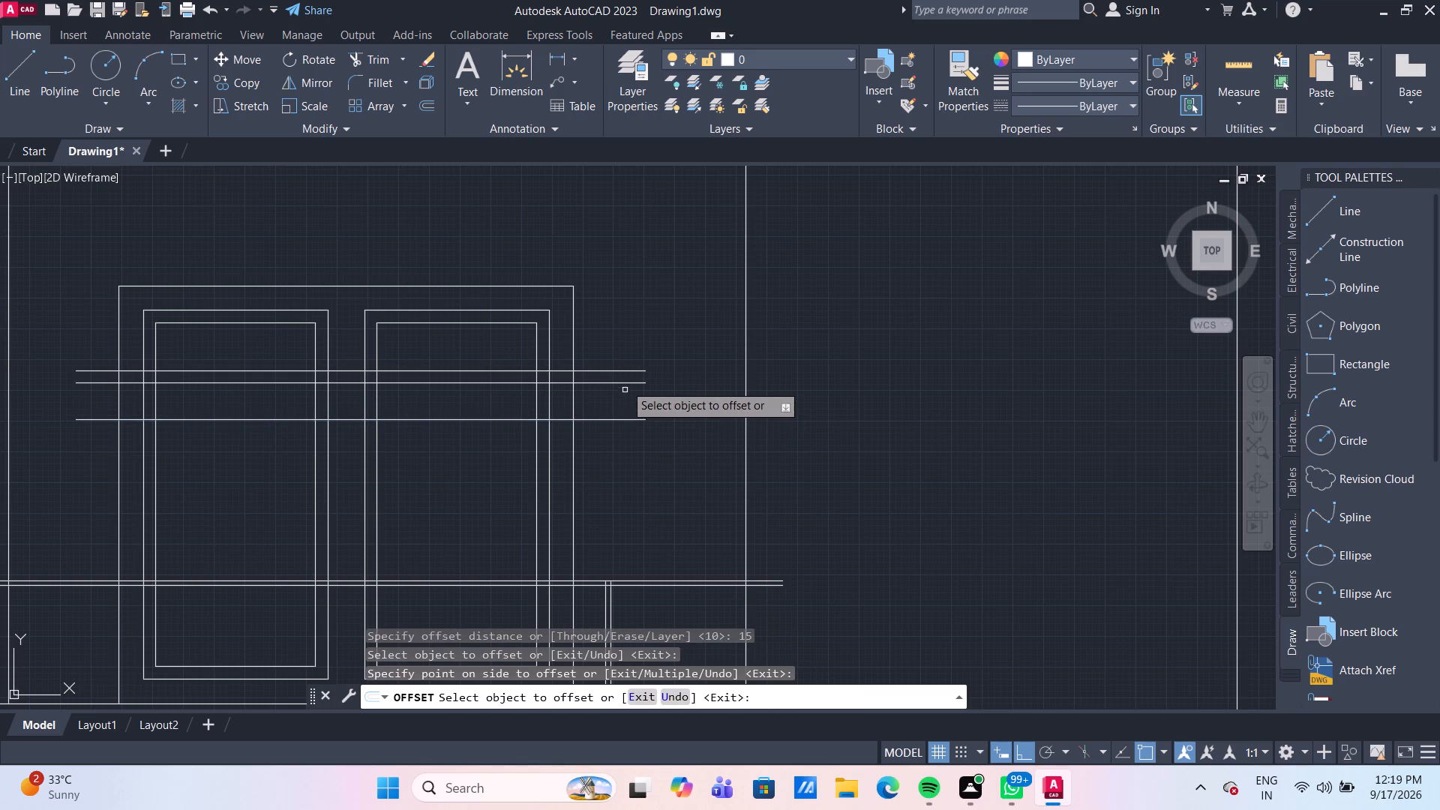
pyautogui.press('Escape')
# Delete the topmost horizontal guide line, leaving the pair spaced 15 mm apart.
pyautogui.click(627, 372)
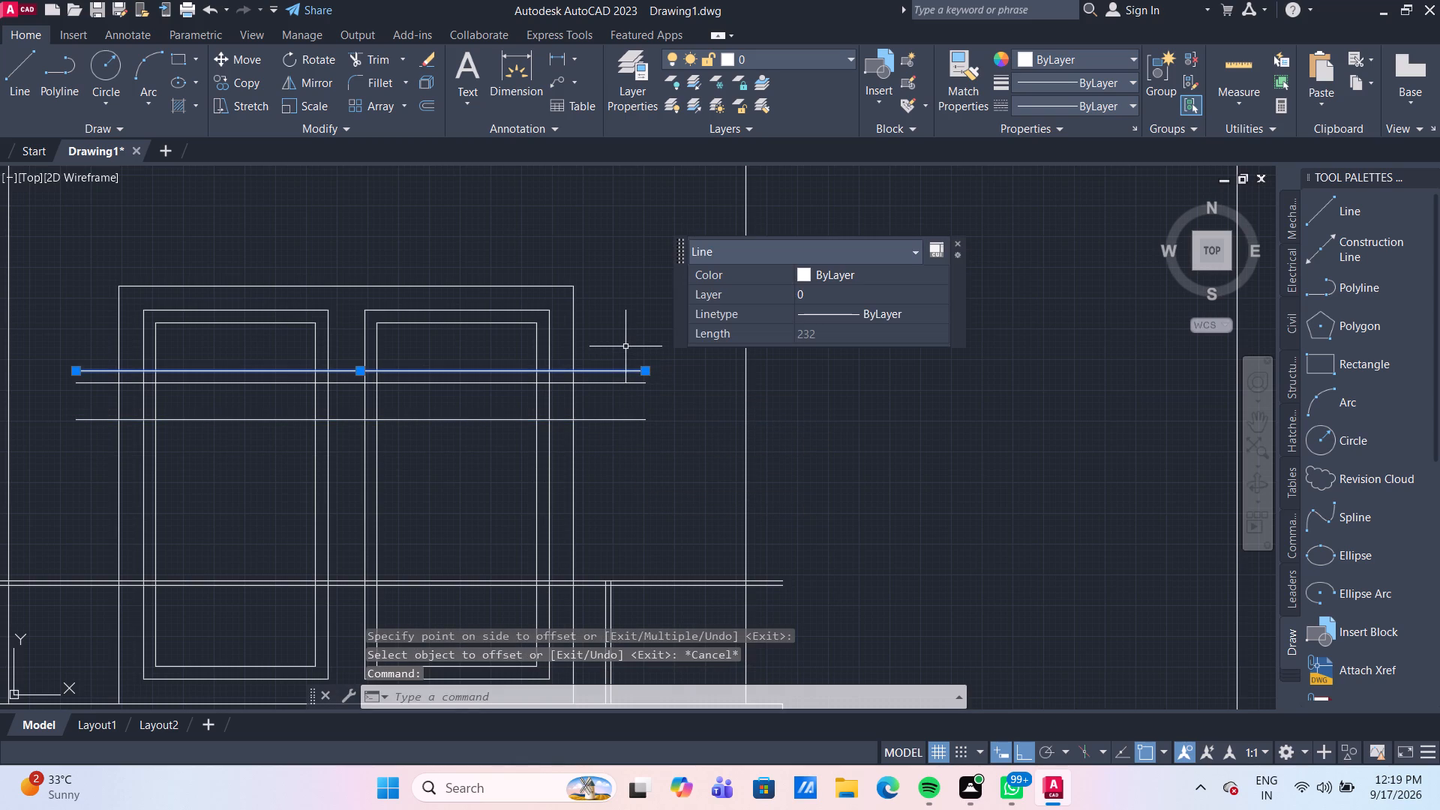
pyautogui.press('Delete')
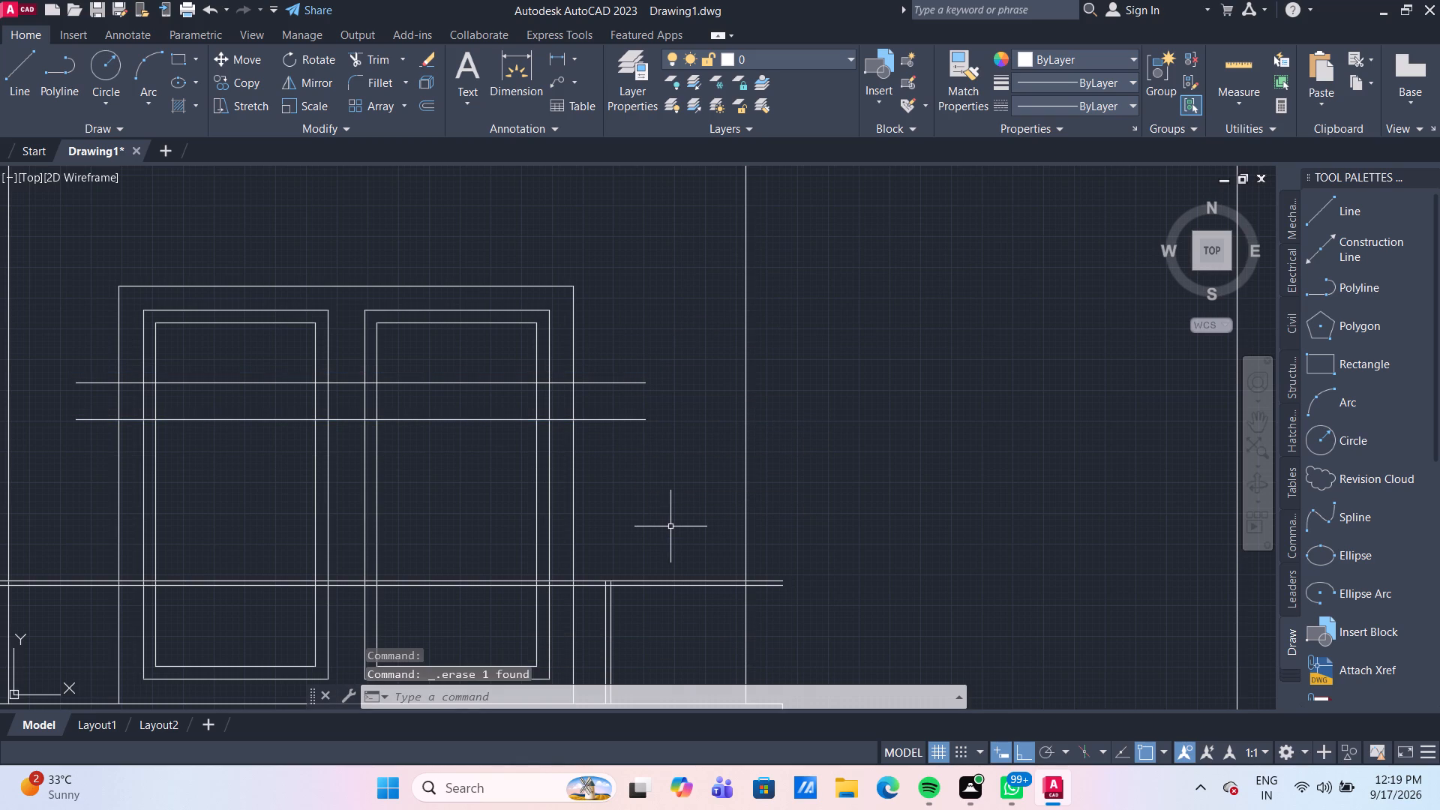
# Trim all frame and leaf verticals of the upper-storey opening between the two horizontal guide lines.
pyautogui.write('TR')
pyautogui.press('Return')
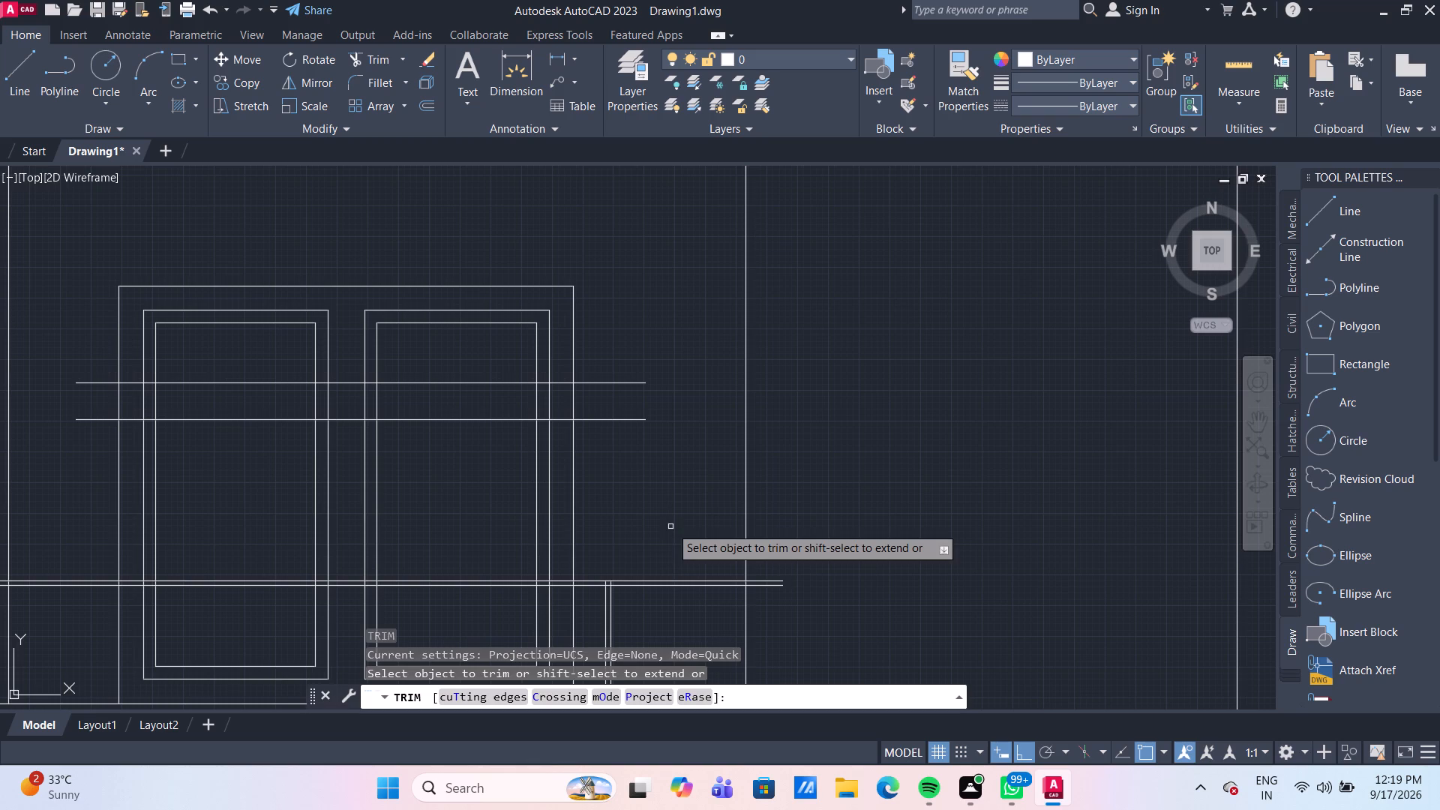
pyautogui.click(87, 390)
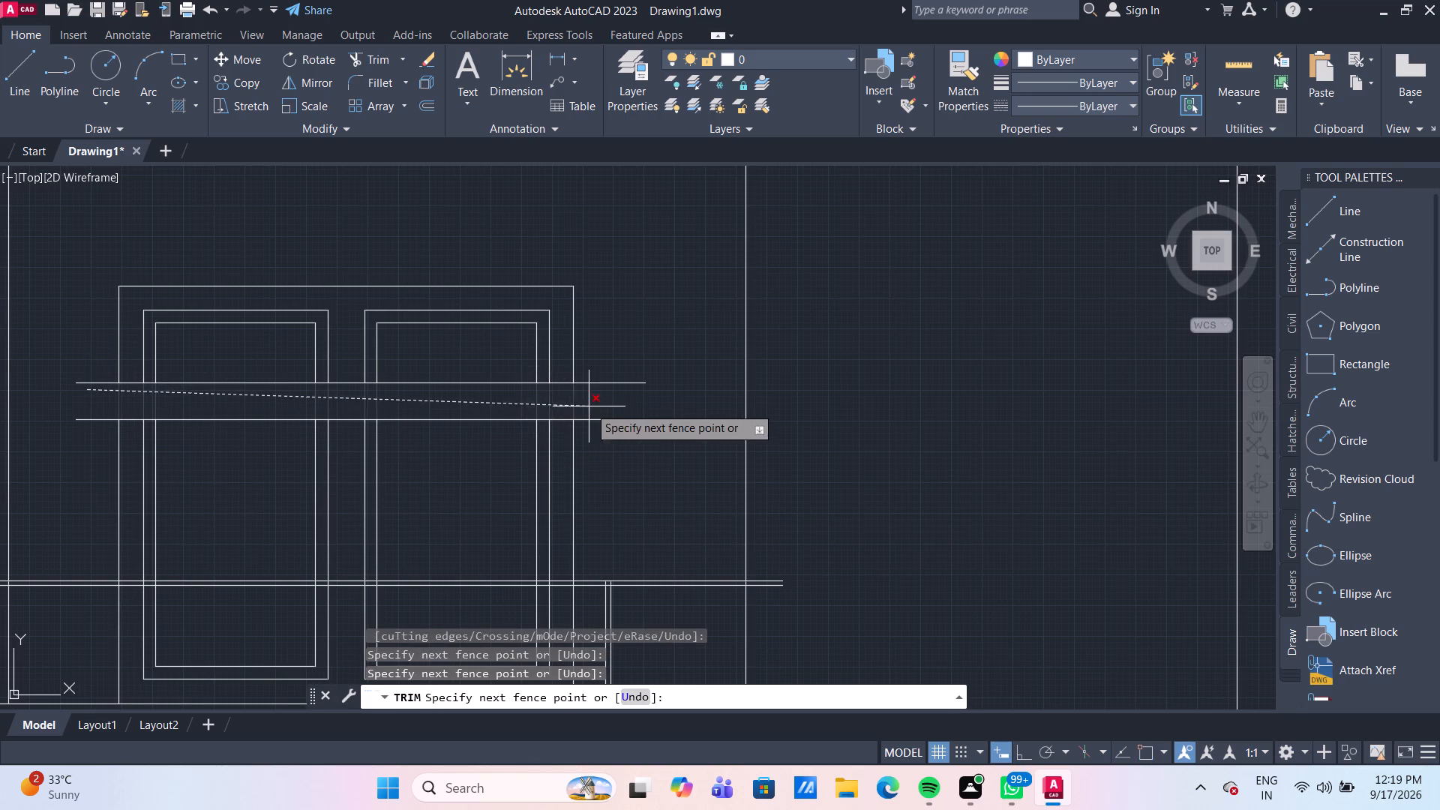
pyautogui.click(631, 400)
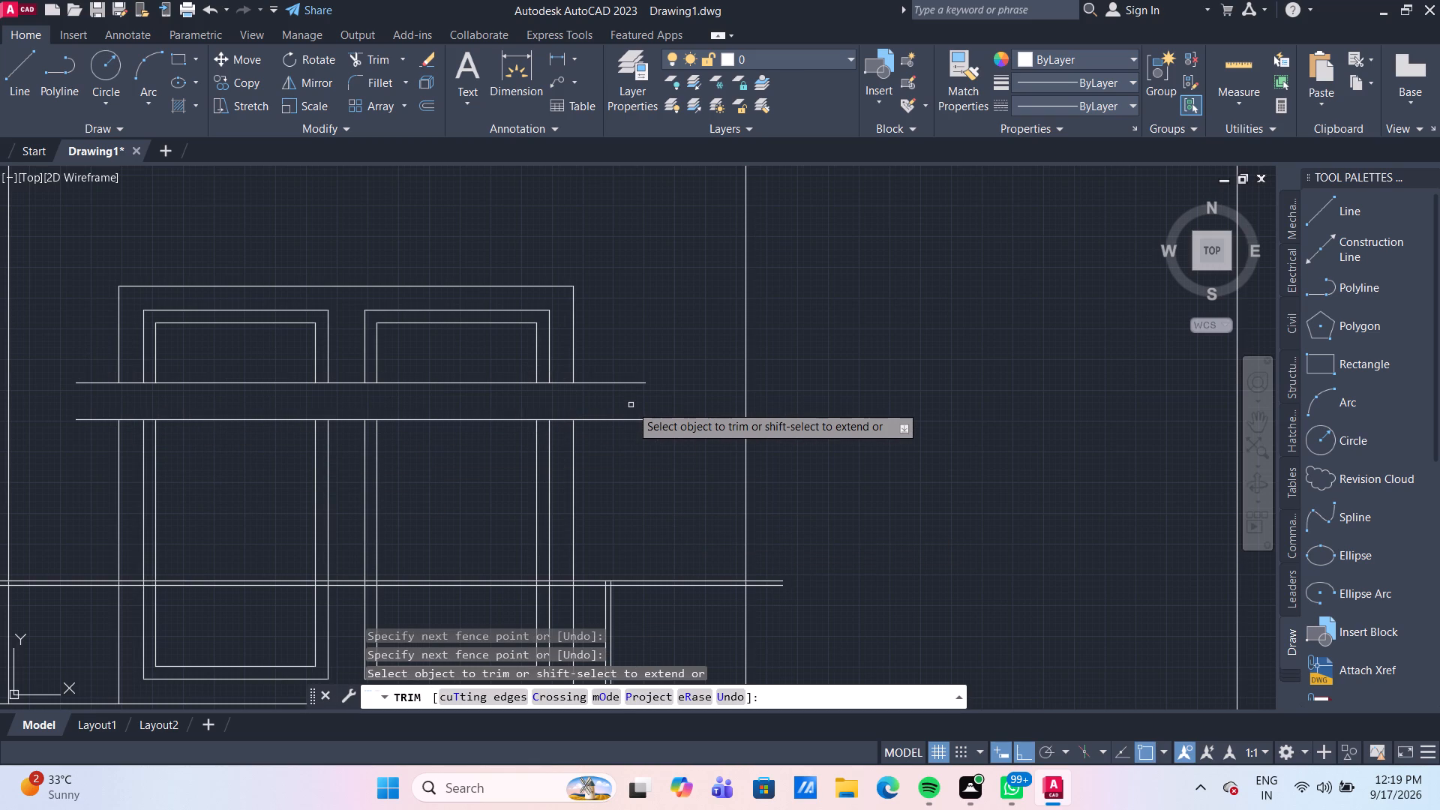
pyautogui.press('Escape')
# Delete the two horizontal guide lines crossing the upper-storey opening.
pyautogui.moveTo(643, 448); pyautogui.dragTo(634, 417)
pyautogui.click(616, 340)
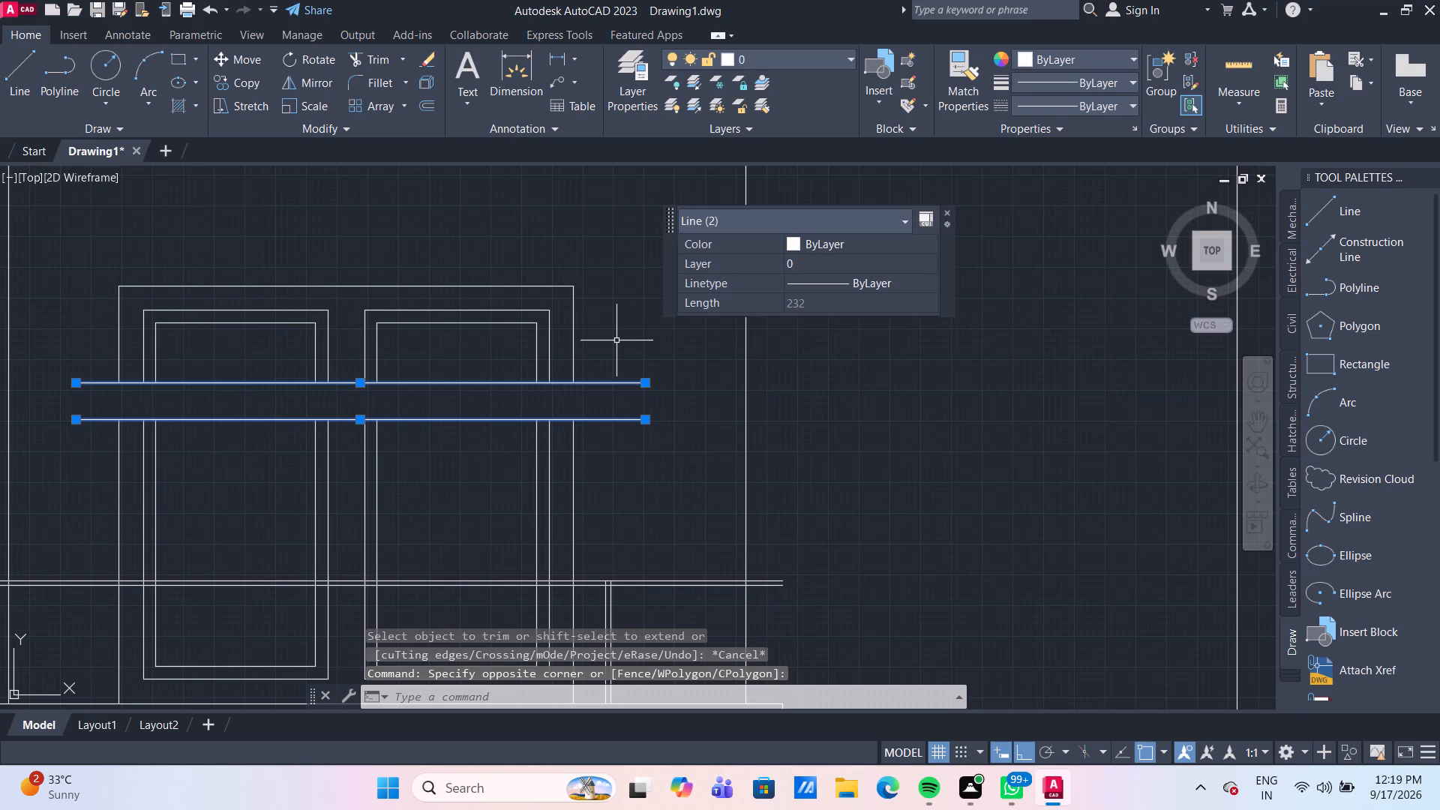
pyautogui.press('Delete')
# Move the upper part of the upper-storey opening's frame and leaves straight down 15 mm onto the ends of the lower verticals.
pyautogui.moveTo(608, 394); pyautogui.dragTo(595, 391)
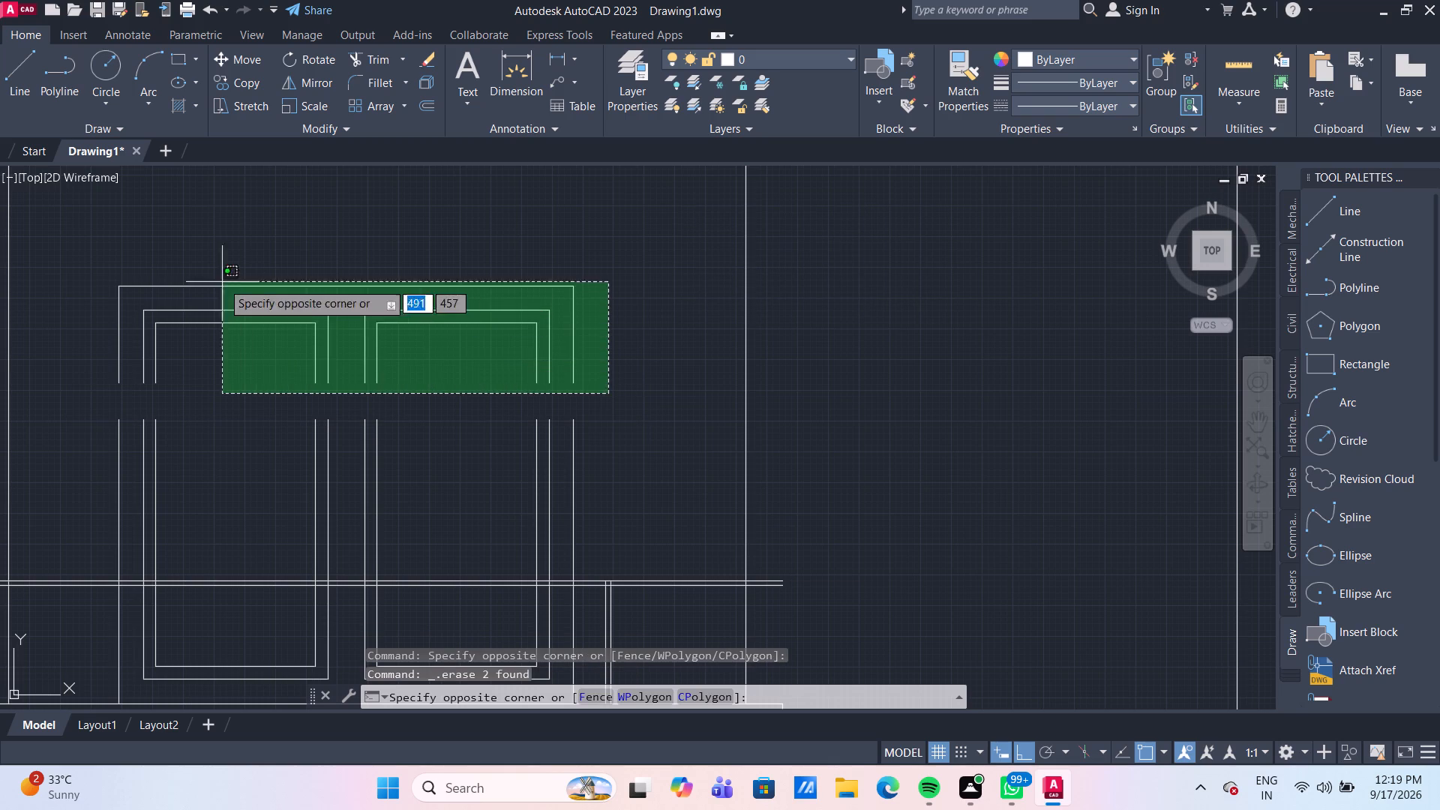
pyautogui.click(85, 265)
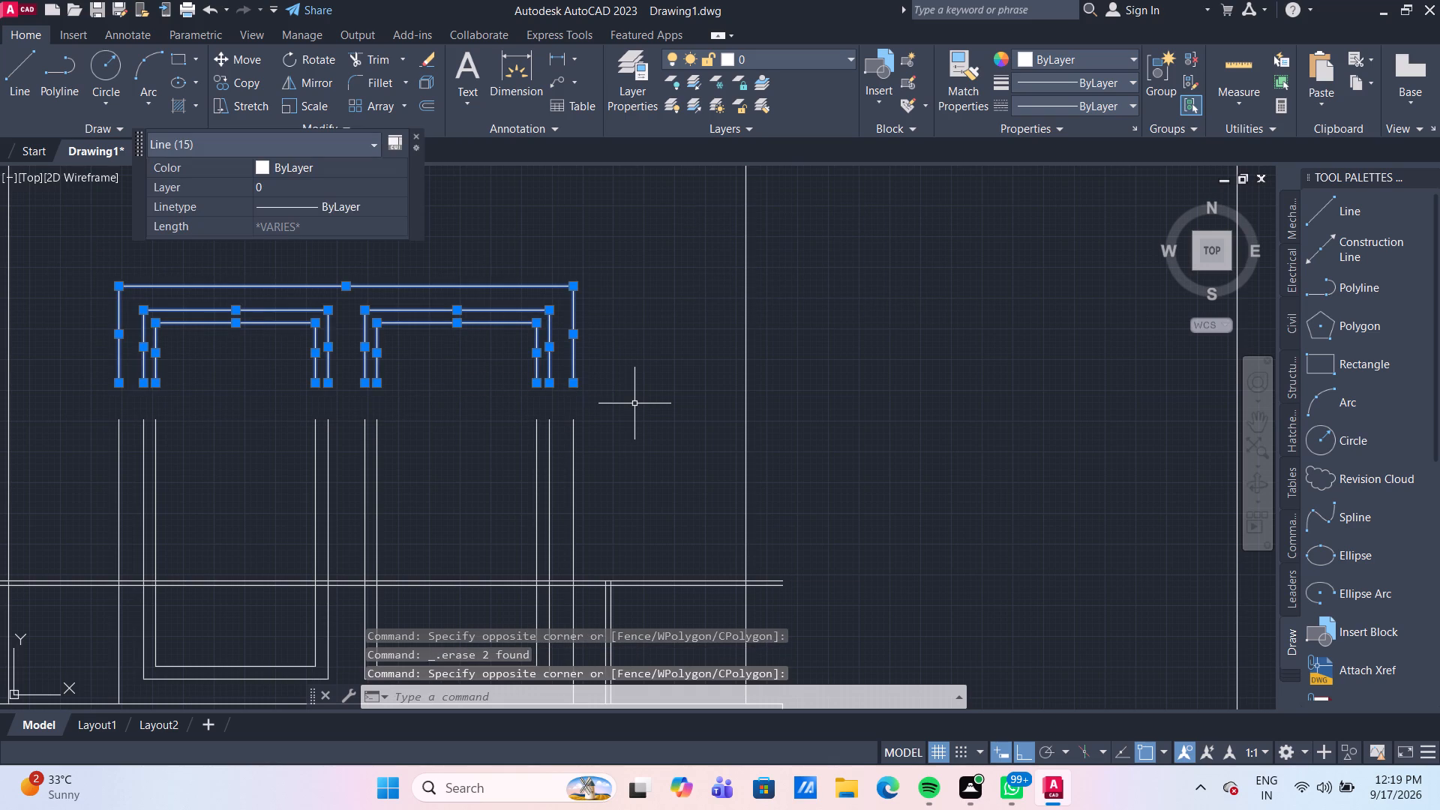
pyautogui.press('m')
pyautogui.press('Return')
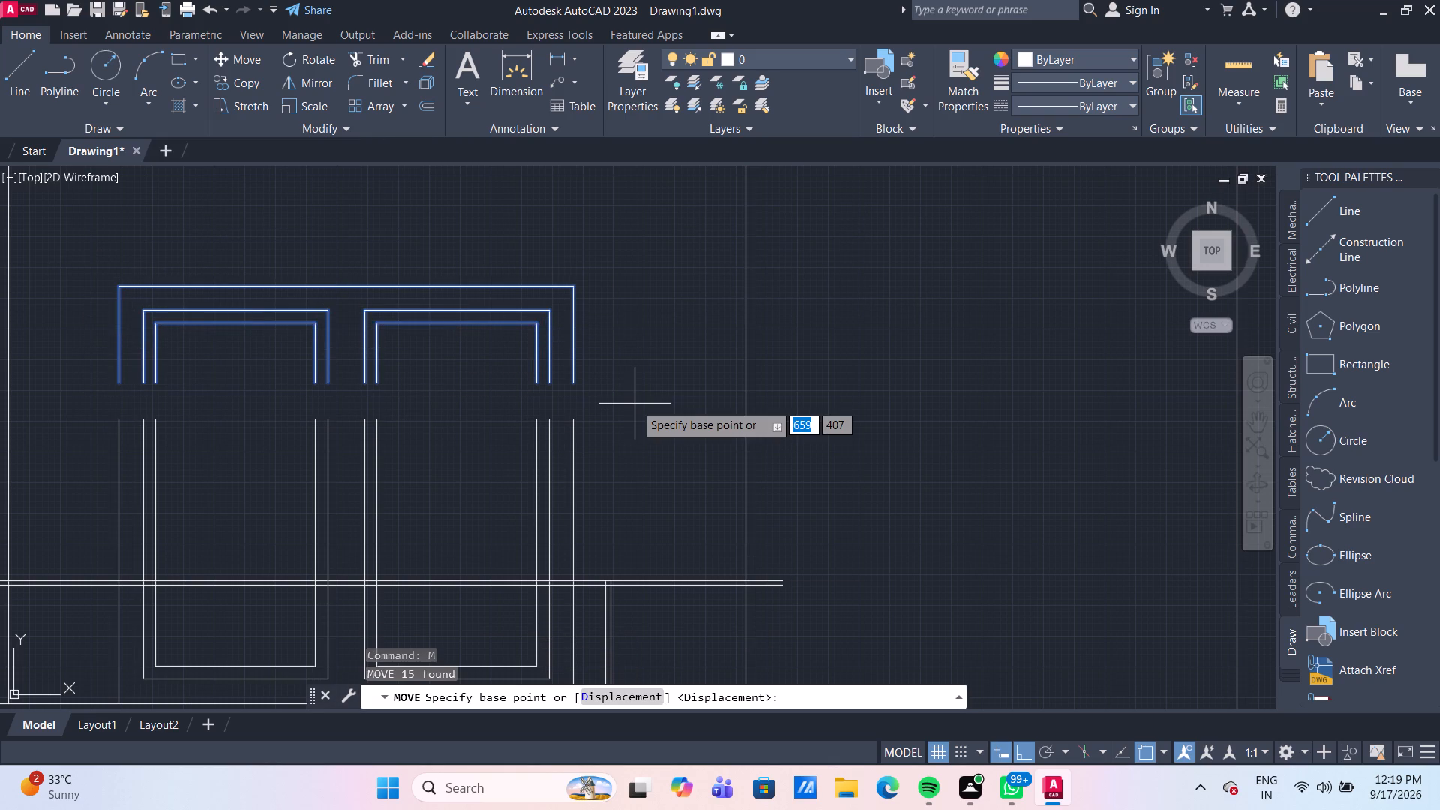
pyautogui.click(577, 385)
pyautogui.click(574, 421)
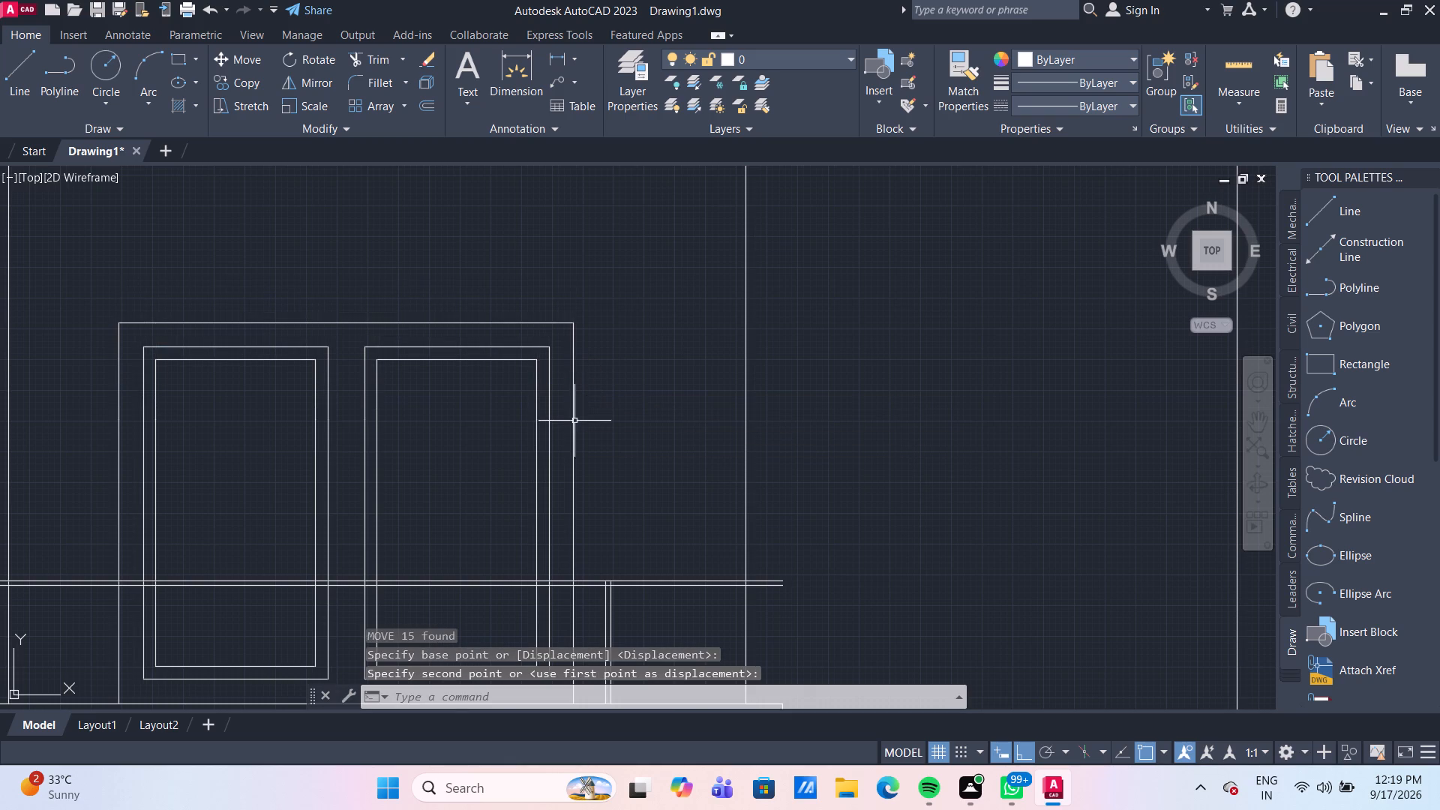
# Group the upper-storey opening's frame and both leaves, including their bottom lines and the ledge's top line beneath, as one object.
pyautogui.scroll(-2, 598, 426)
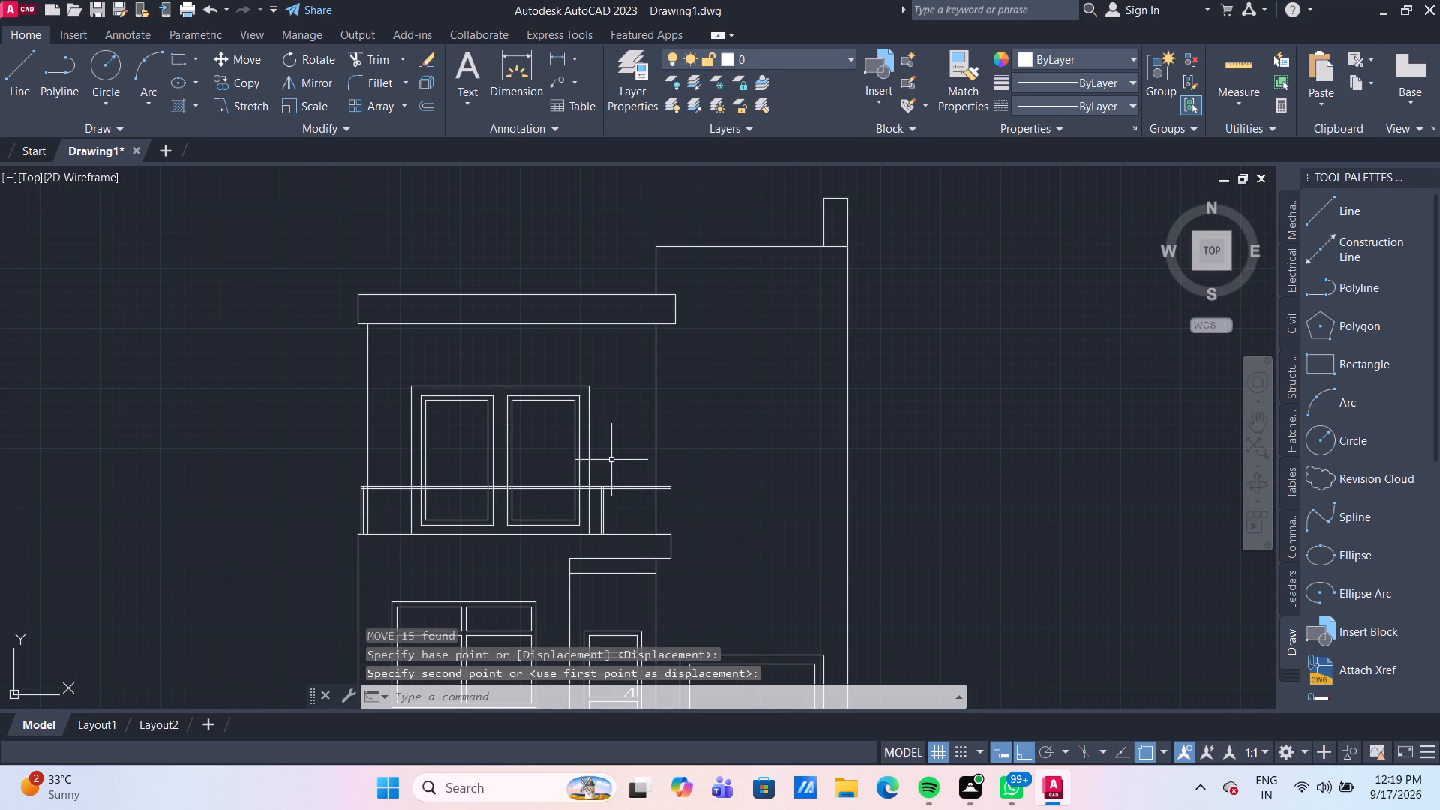
pyautogui.moveTo(610, 456); pyautogui.dragTo(595, 445)
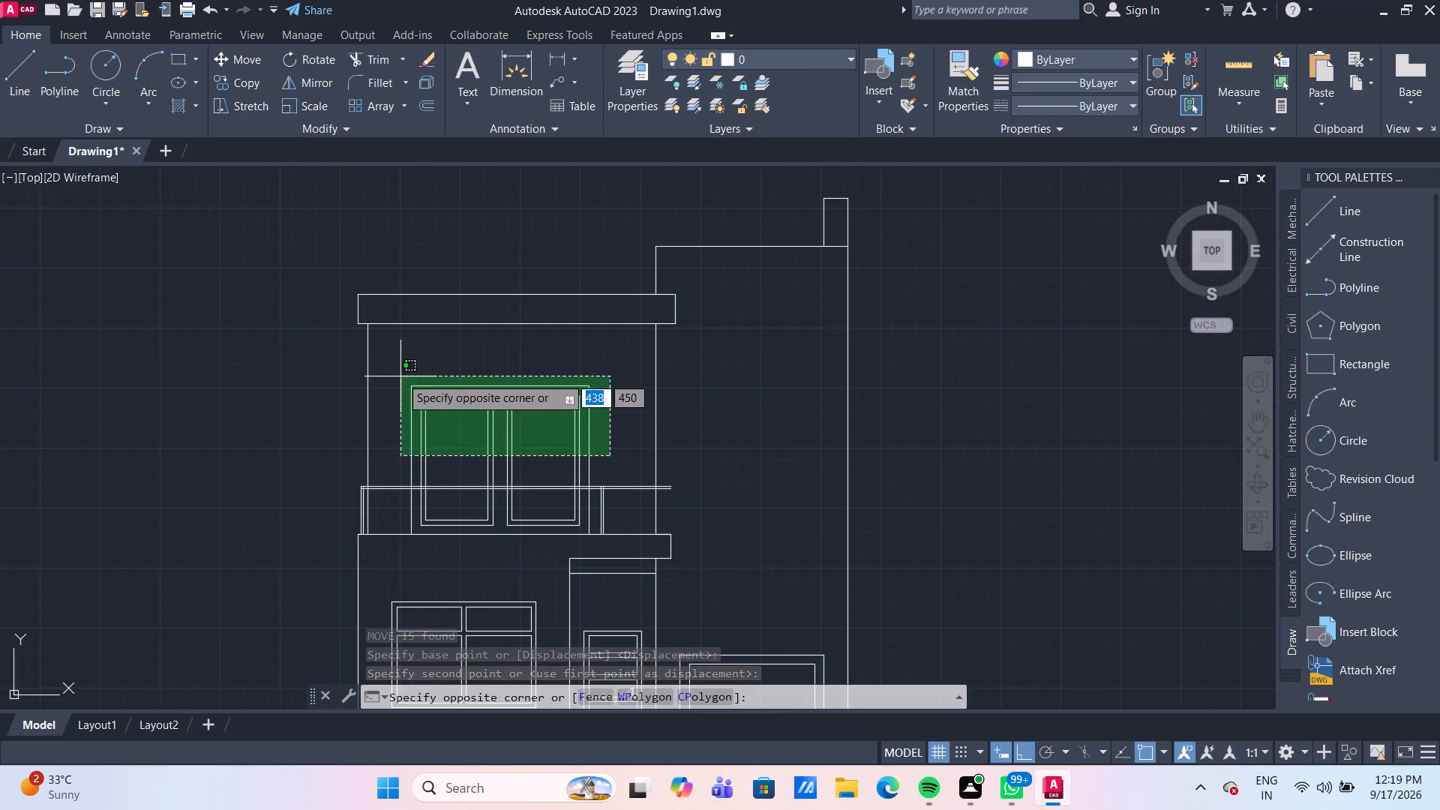
pyautogui.click(391, 361)
pyautogui.scroll(1, 478, 559)
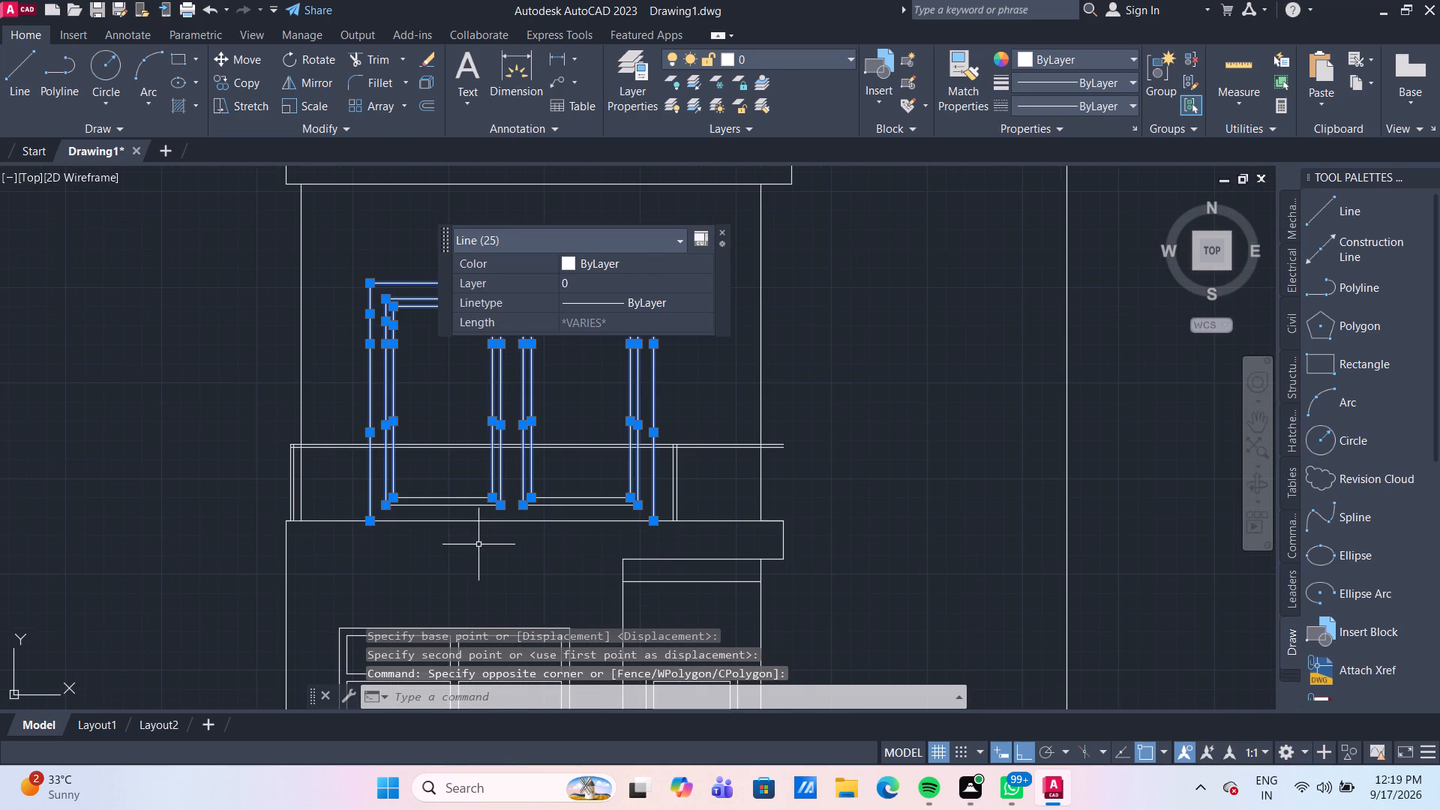
pyautogui.scroll(2, 477, 529)
pyautogui.click(440, 473)
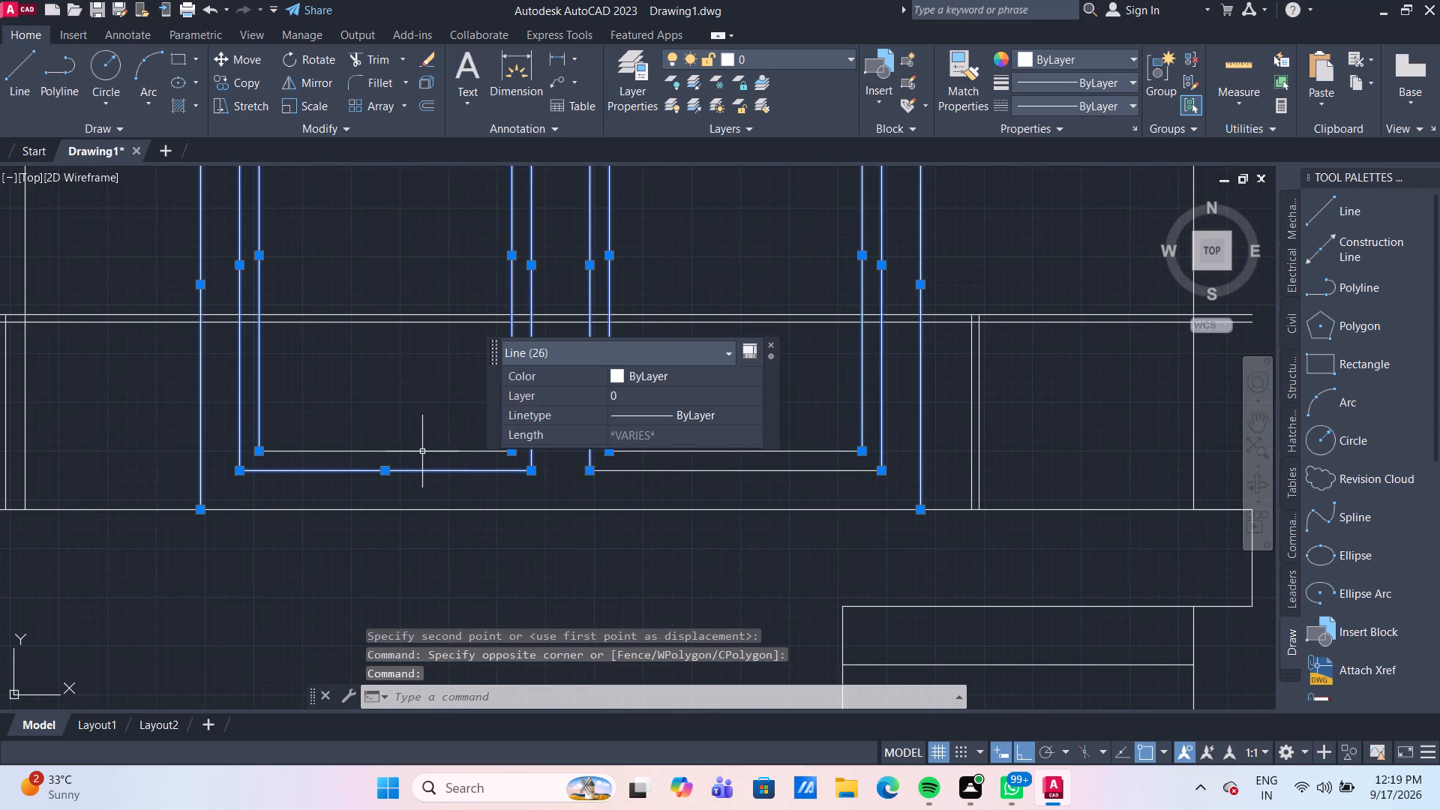
pyautogui.click(421, 450)
pyautogui.click(553, 510)
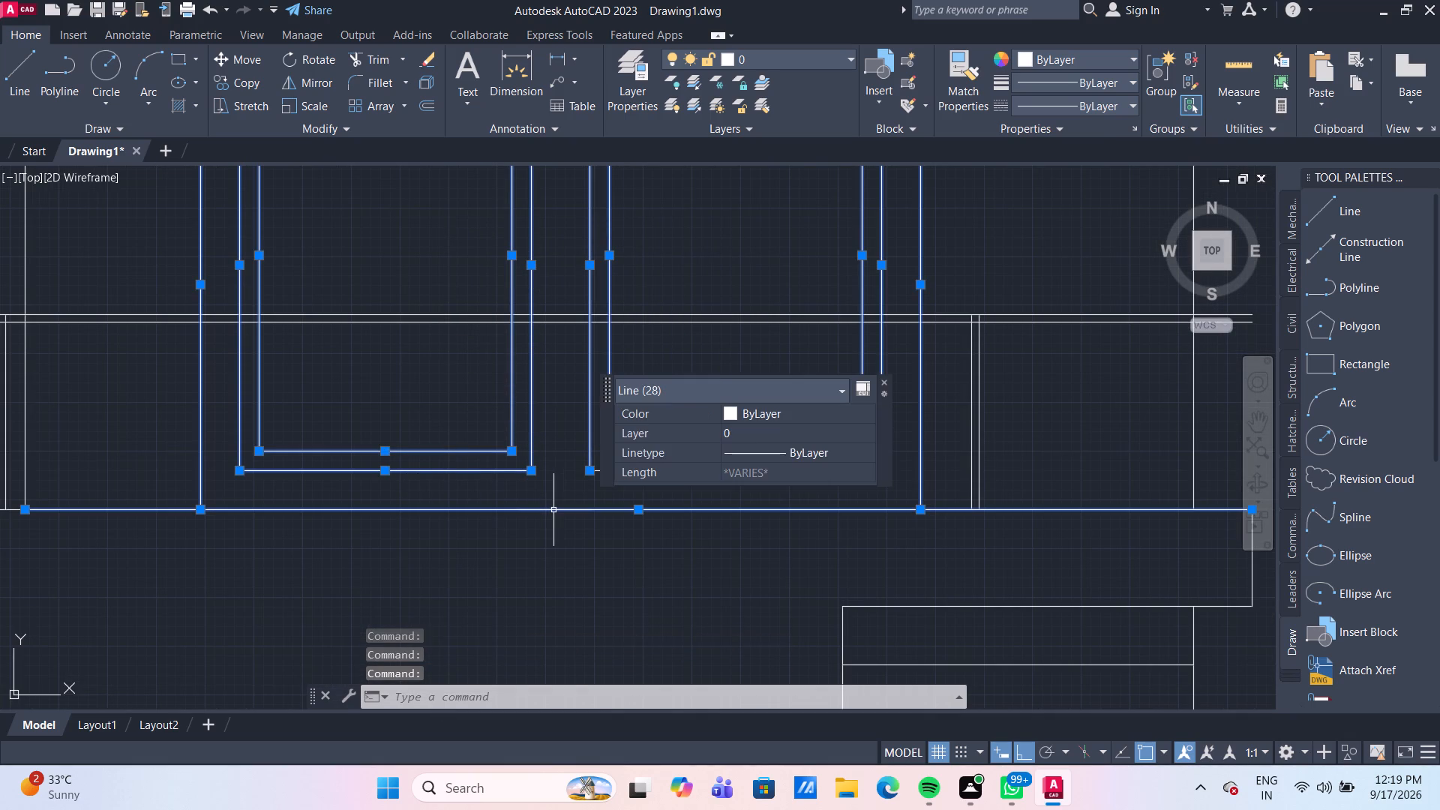
pyautogui.moveTo(539, 496); pyautogui.dragTo(423, 512, button='middle')
pyautogui.moveTo(423, 512); pyautogui.dragTo(303, 511, button='middle')
pyautogui.moveTo(484, 504); pyautogui.dragTo(481, 490)
pyautogui.click(460, 439)
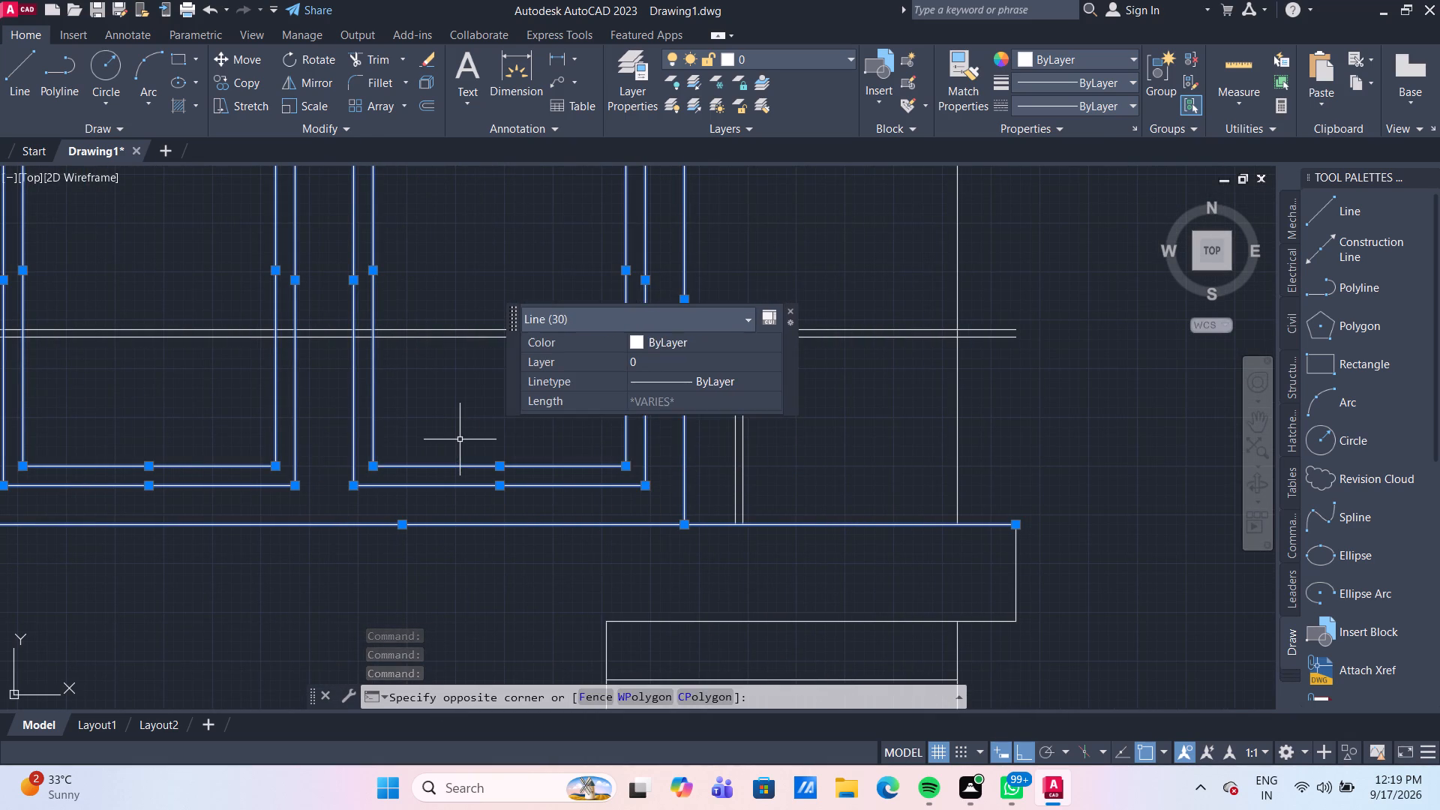
pyautogui.scroll(-3, 472, 475)
pyautogui.scroll(2, 463, 514)
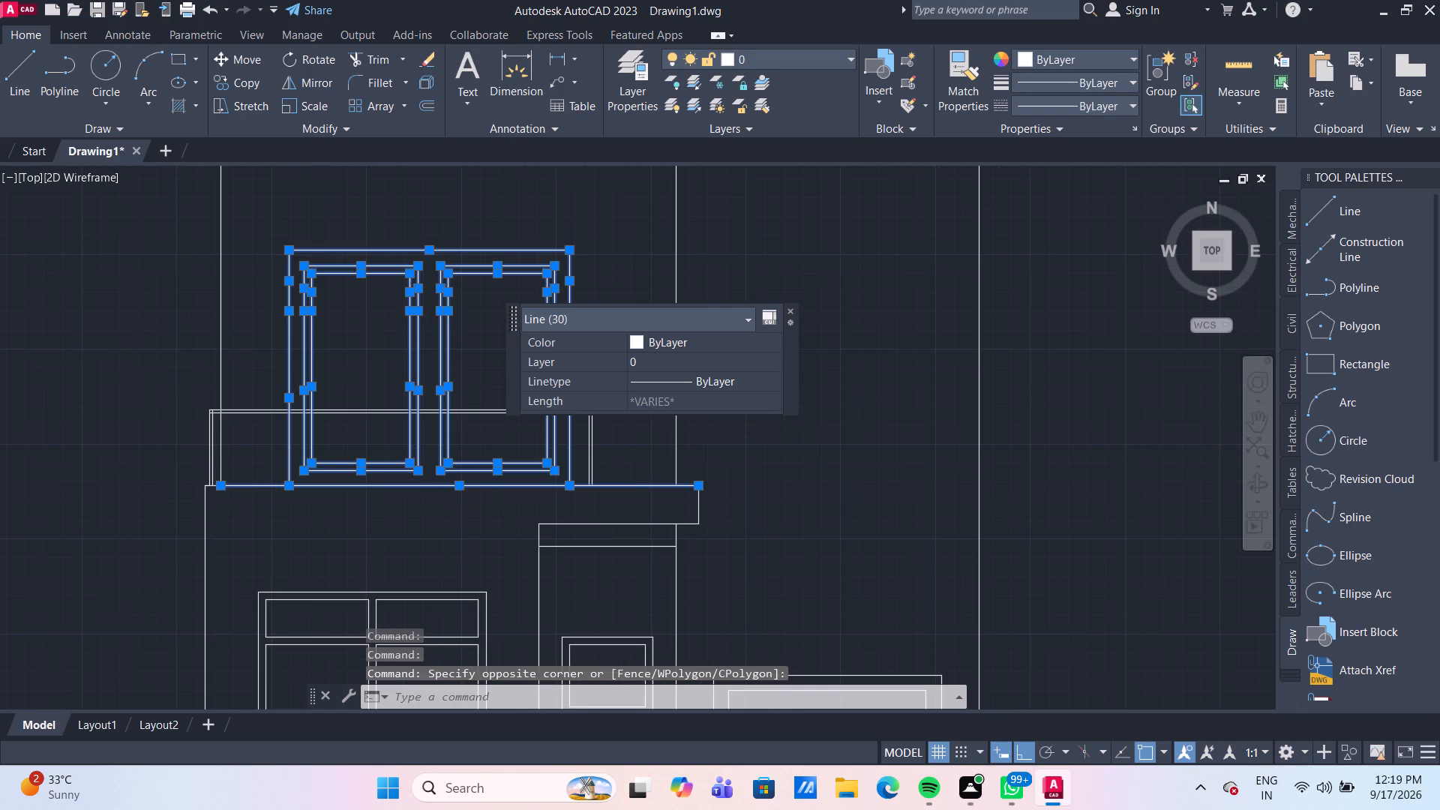
pyautogui.press('g')
pyautogui.press('Return')
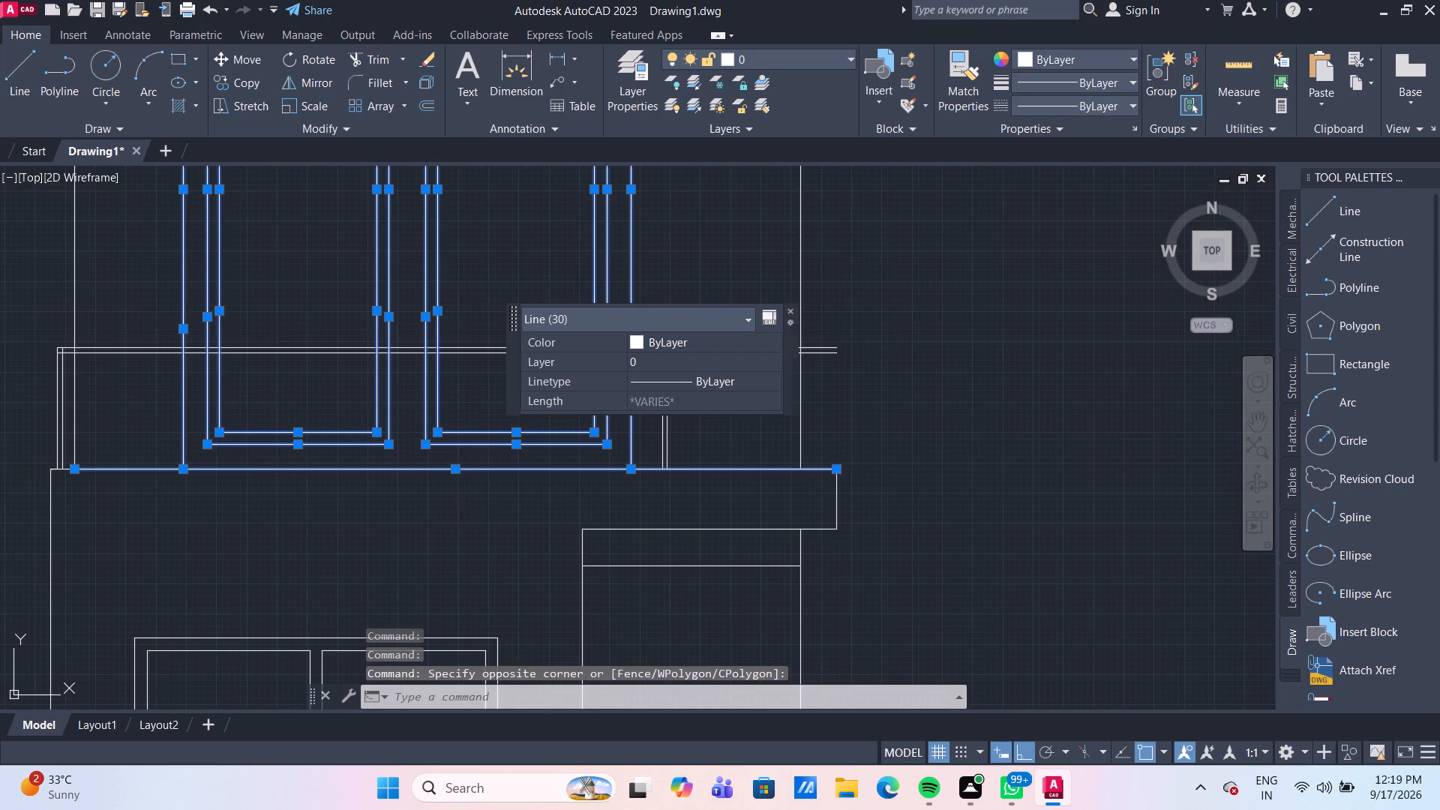
# Quick-measure the tall right-hand block of the elevation around its roof line and small rooftop projection.
pyautogui.scroll(-1, 803, 460)
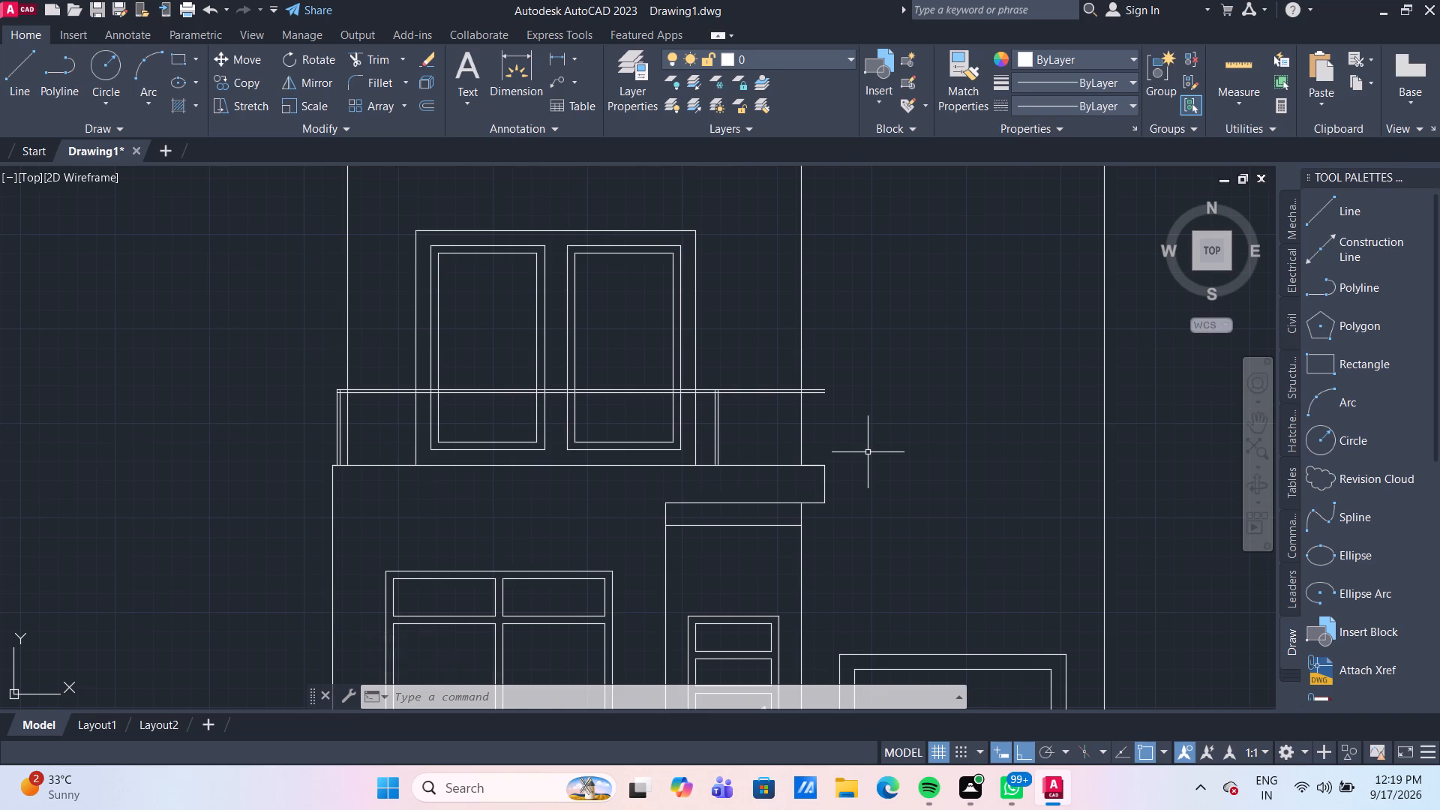
pyautogui.scroll(-3, 682, 342)
pyautogui.moveTo(760, 352); pyautogui.dragTo(741, 379, button='middle')
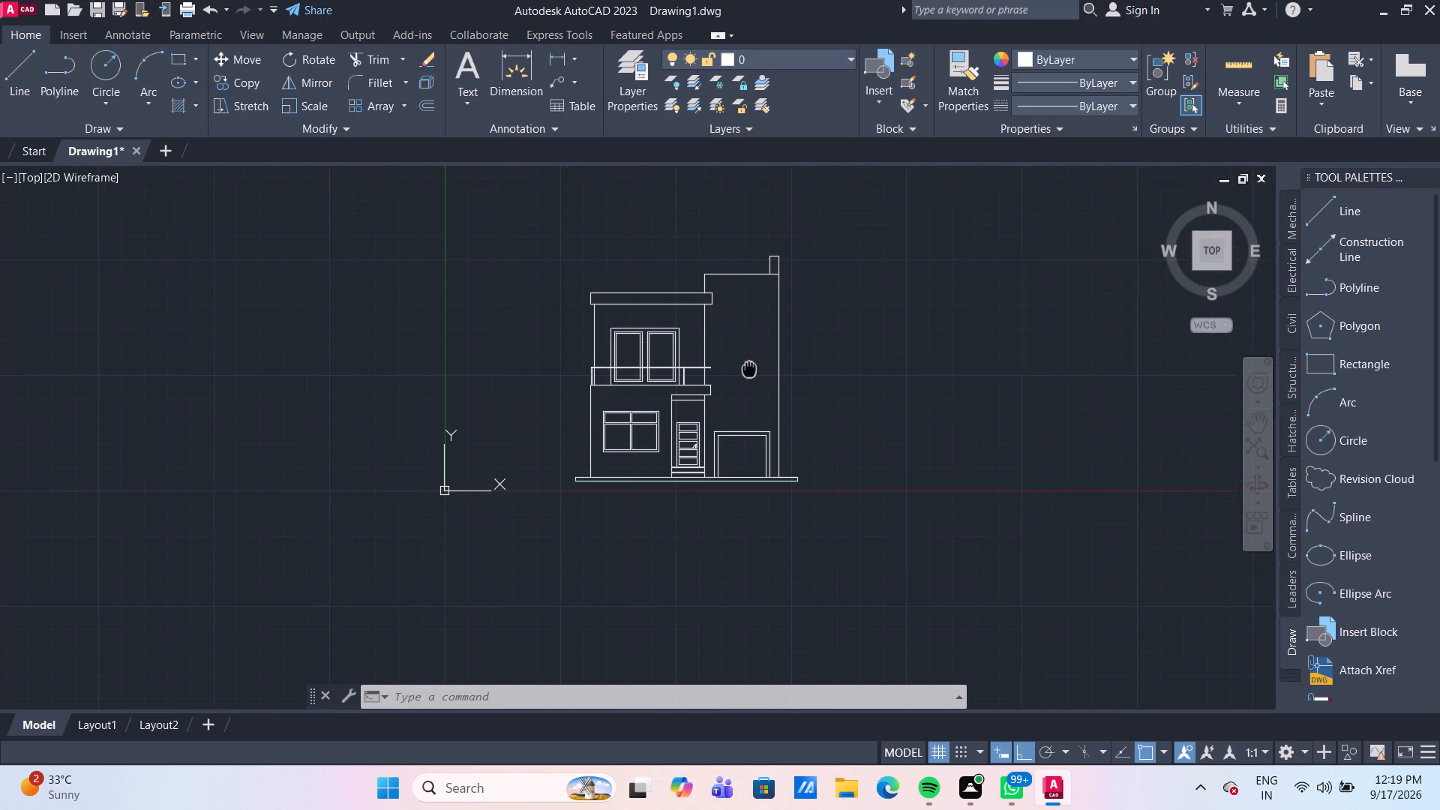
pyautogui.moveTo(741, 379); pyautogui.dragTo(736, 384, button='middle')
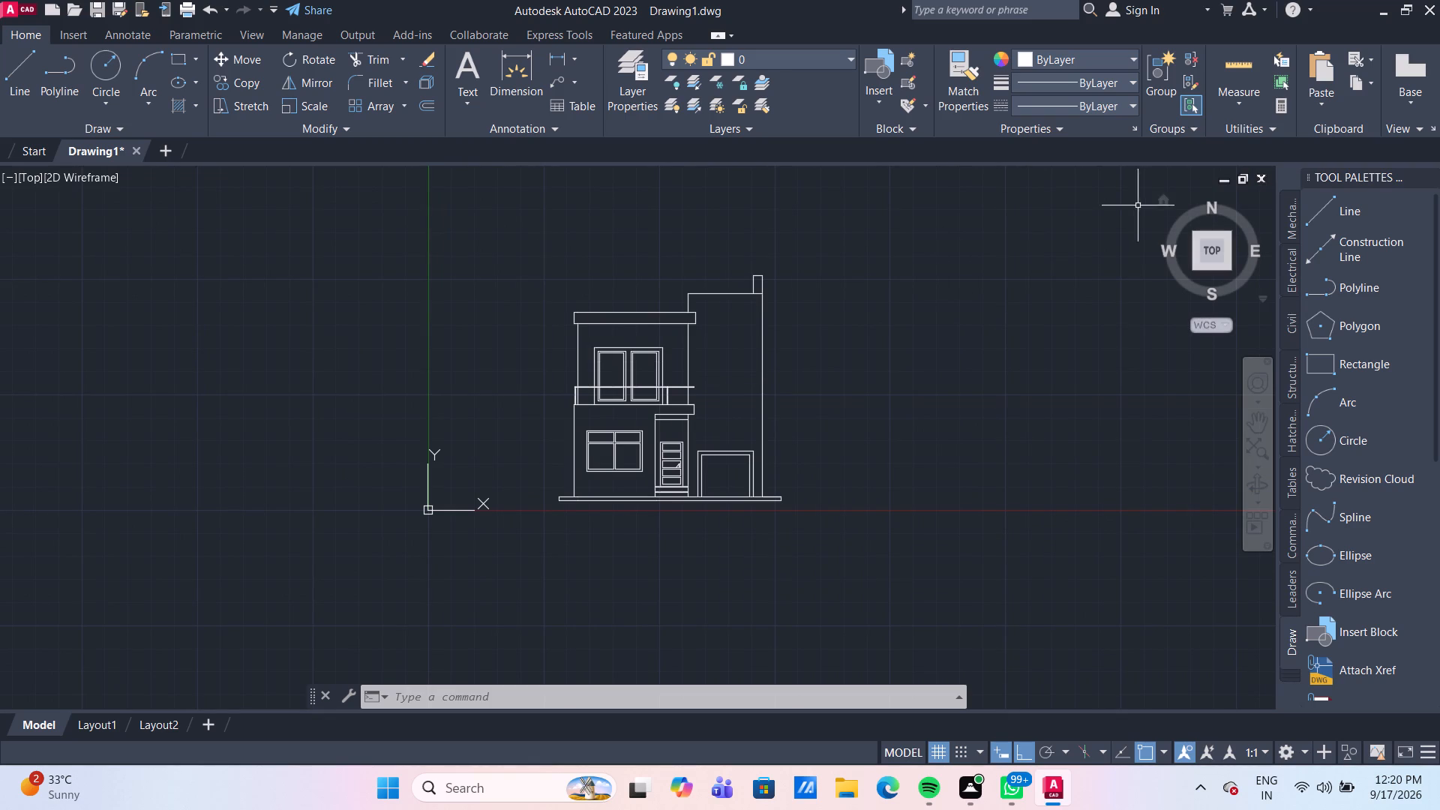
pyautogui.scroll(3, 823, 342)
pyautogui.scroll(-1, 823, 342)
pyautogui.moveTo(828, 343); pyautogui.dragTo(880, 403, button='middle')
pyautogui.click(1246, 62)
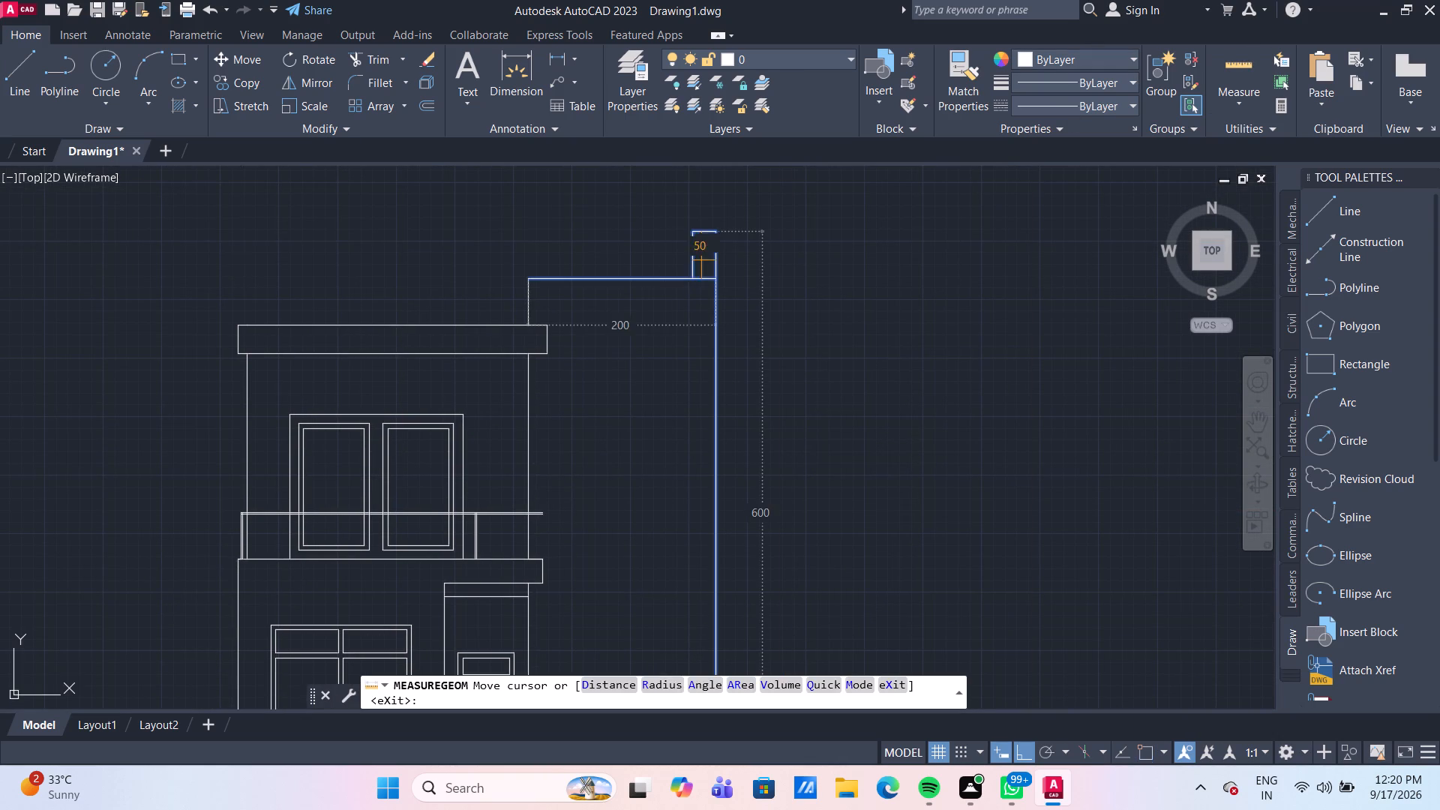
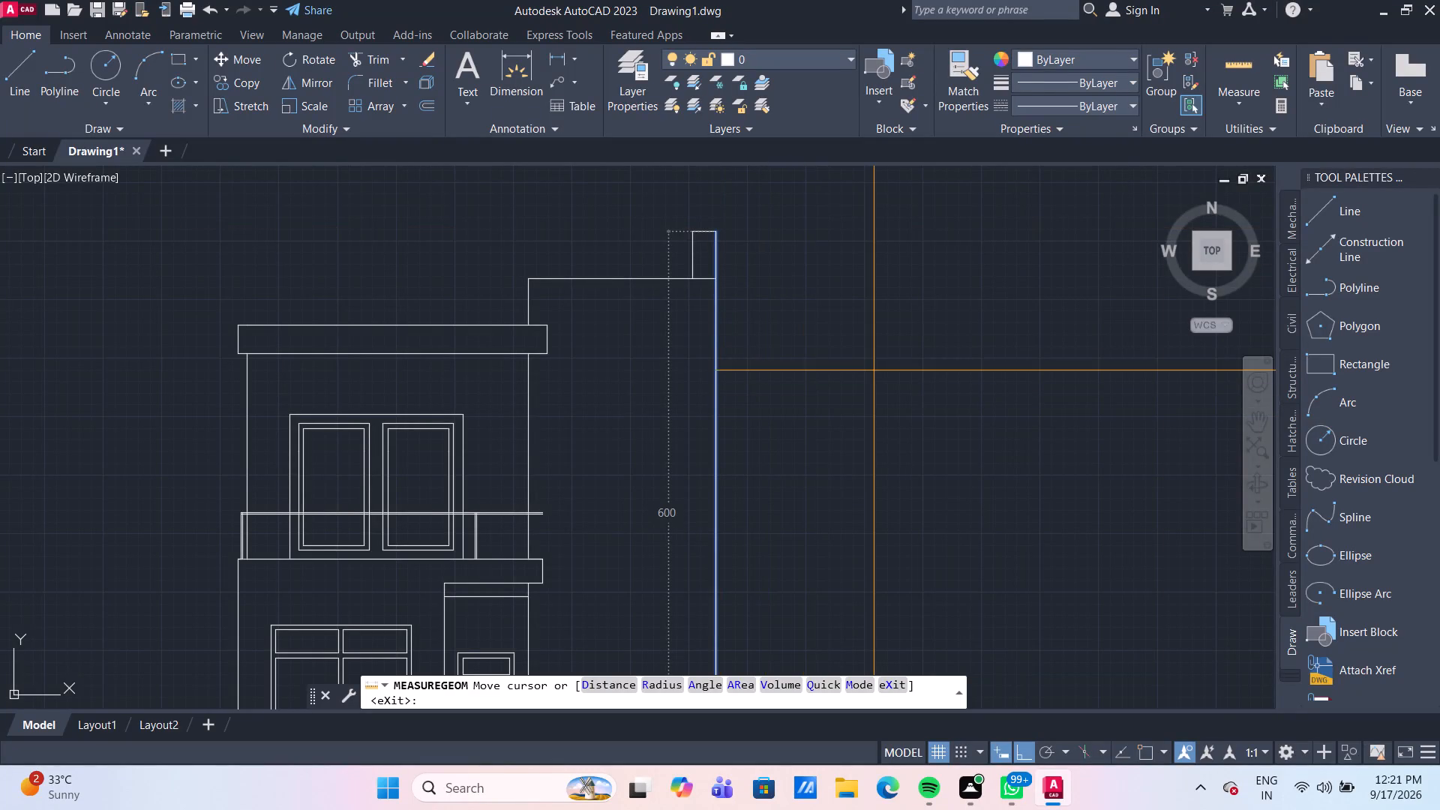
# Draw a 130 by 130 rectangle on the blank upper wall between the balcony section and the building's right edge.
pyautogui.moveTo(874, 370); pyautogui.dragTo(550, 346, button='middle')
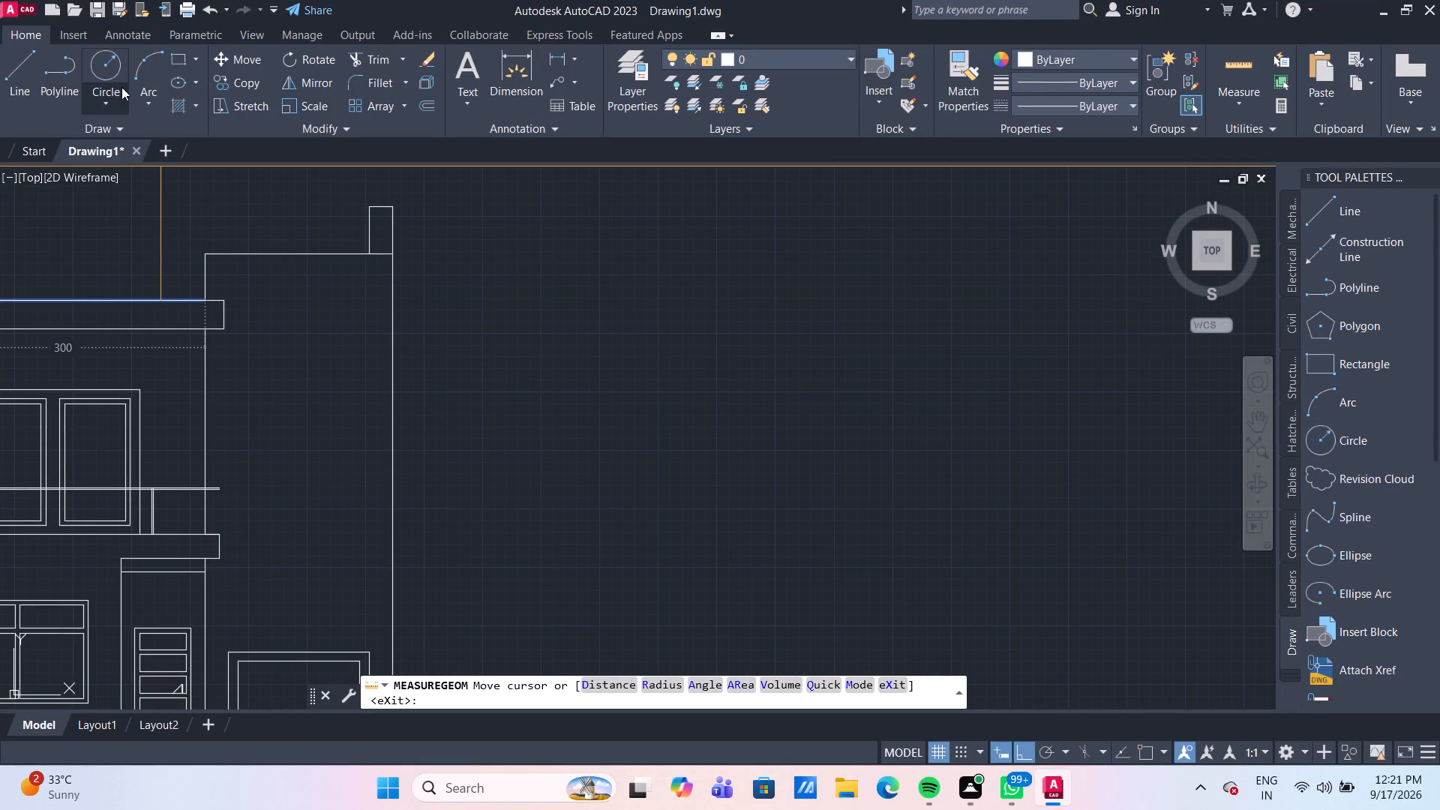
pyautogui.click(181, 60)
pyautogui.moveTo(267, 400); pyautogui.dragTo(436, 349, button='middle')
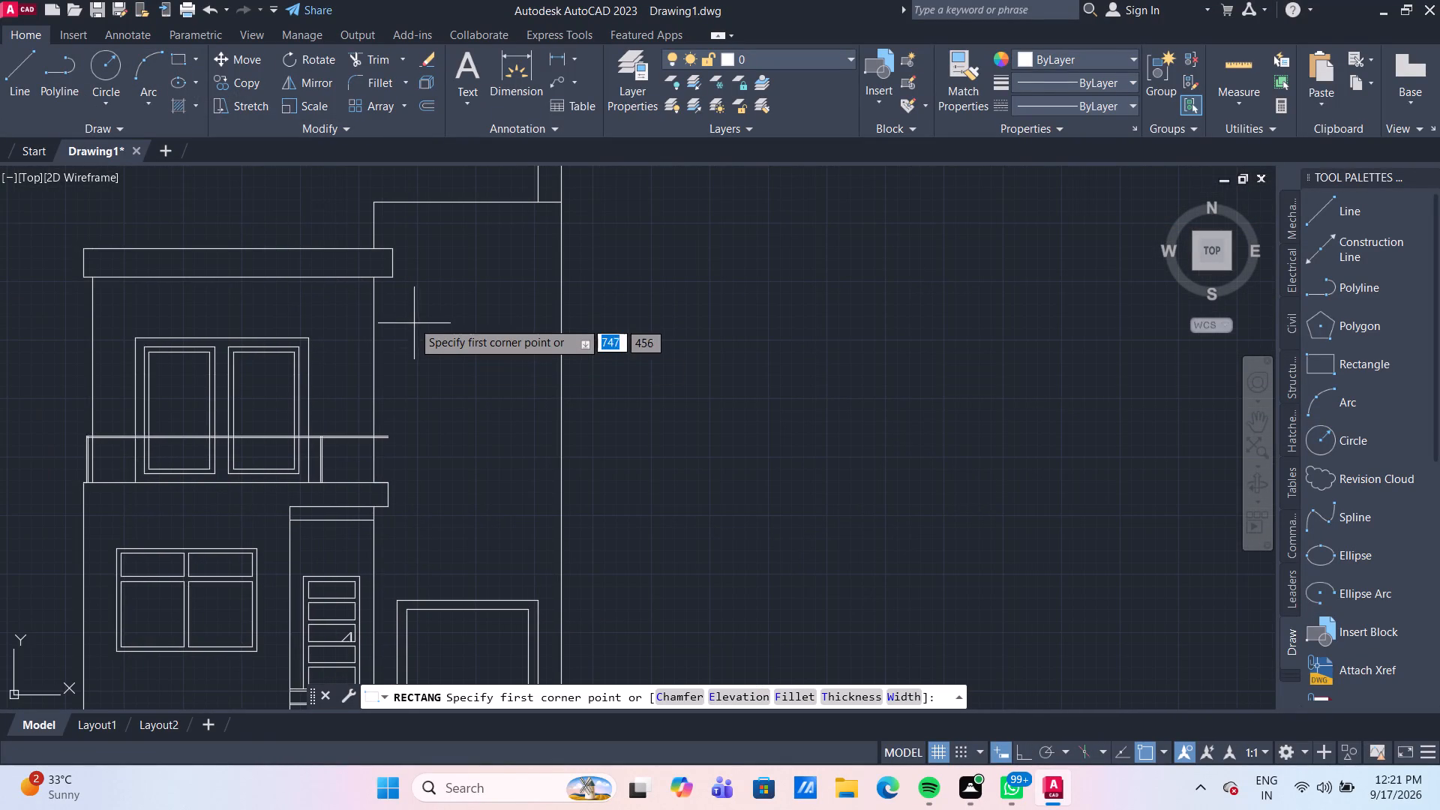
pyautogui.click(415, 320)
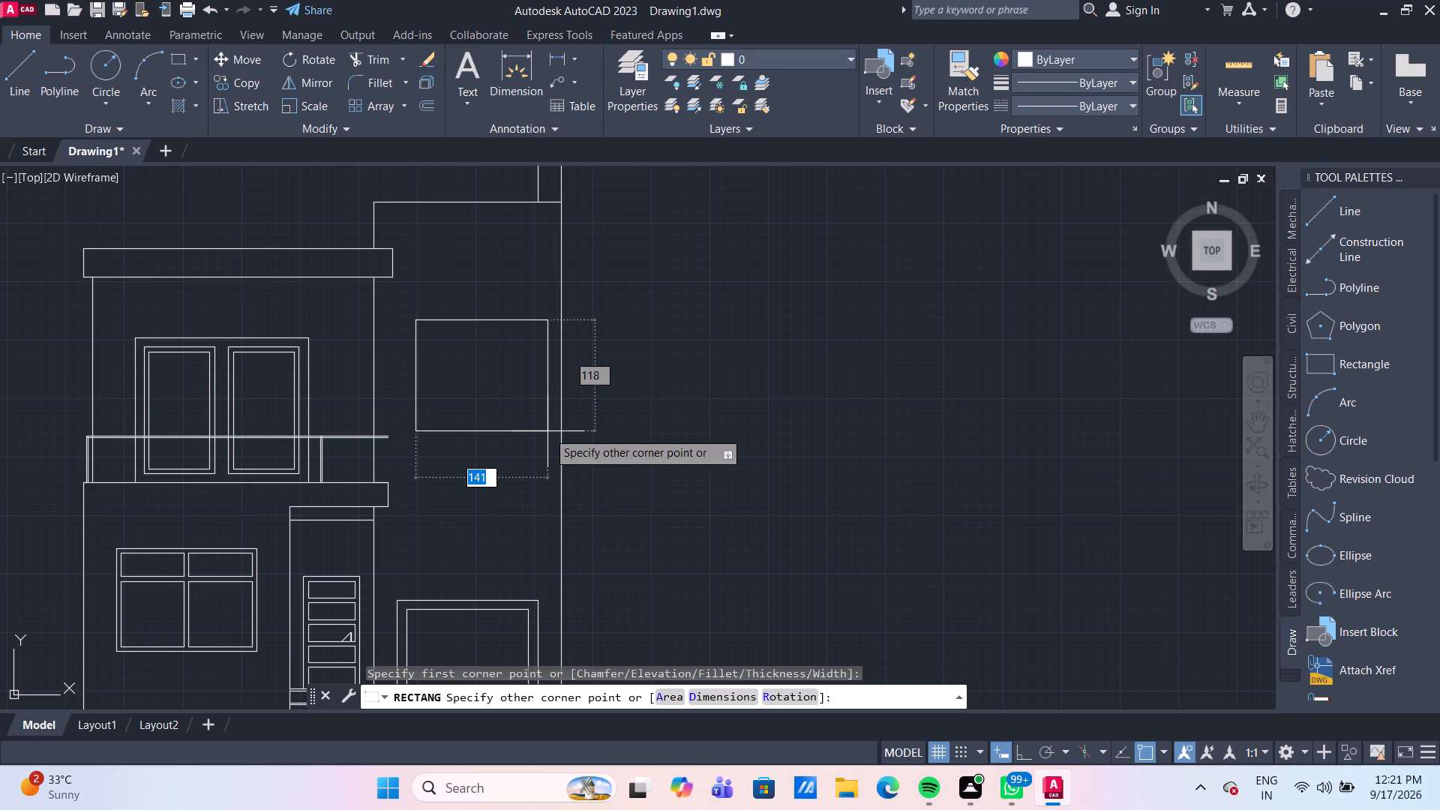
pyautogui.write('130')
pyautogui.press('Tab')
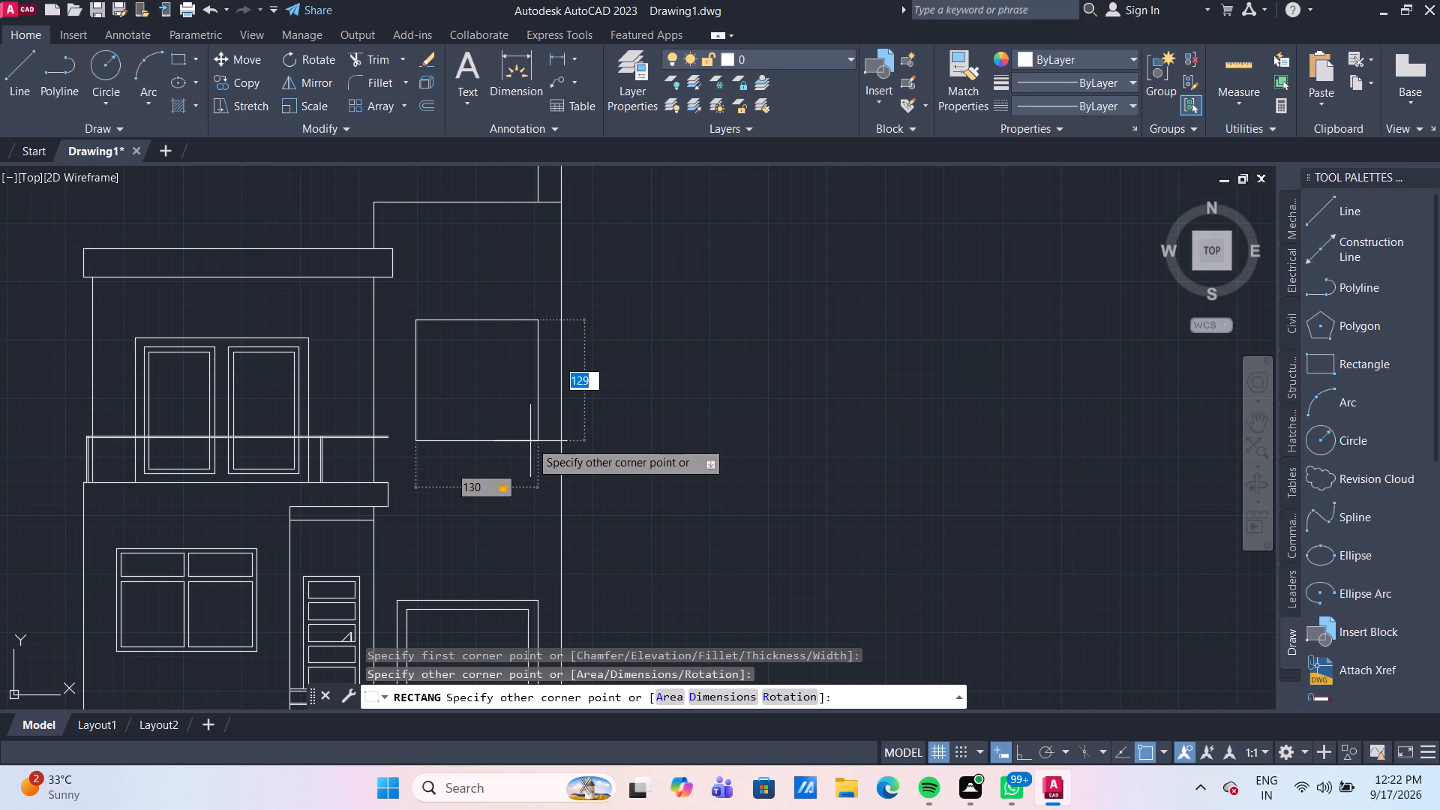
pyautogui.write('130')
pyautogui.press('Return')
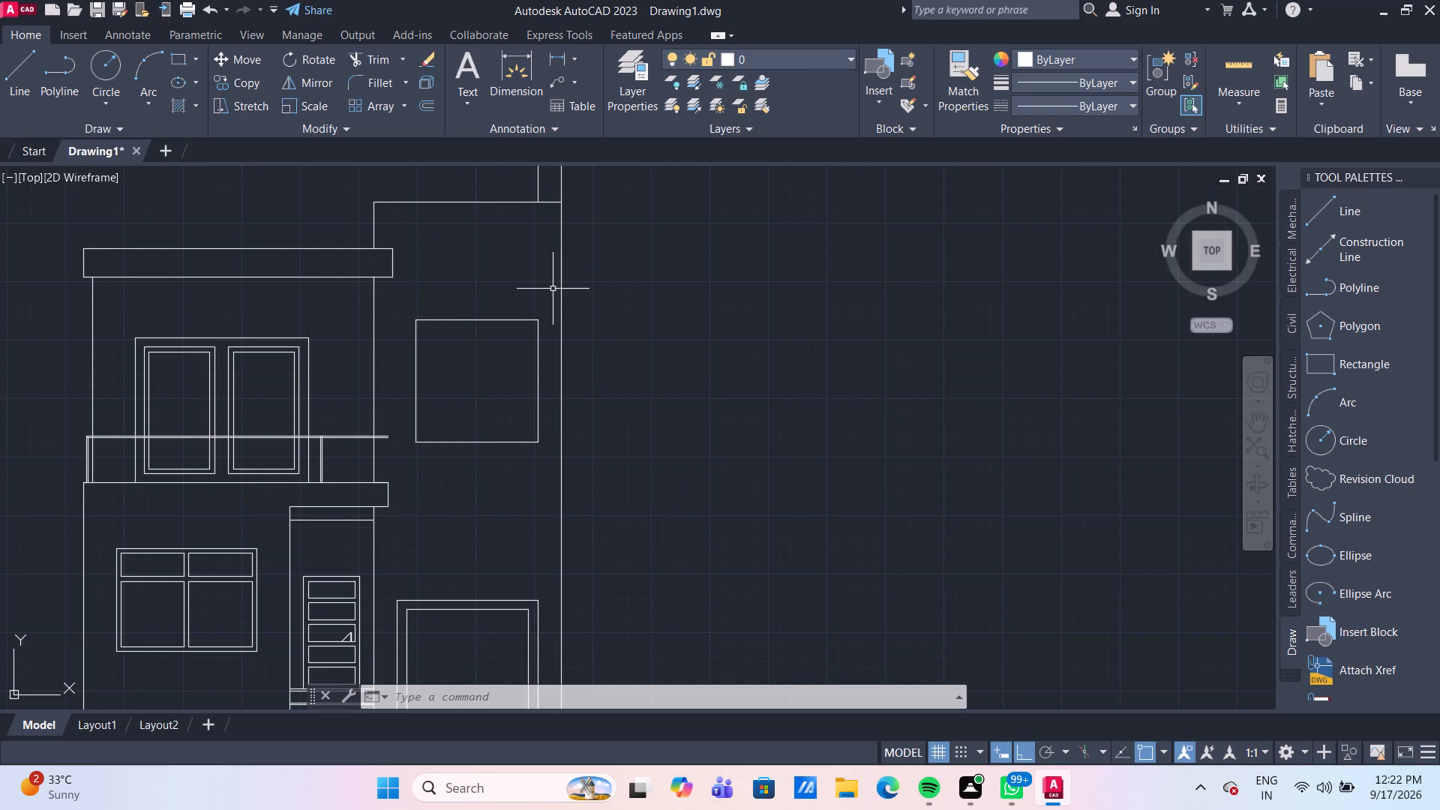
# Offset the new square inward by 3, and offset the resulting square inward by a further 5.
pyautogui.scroll(1, 518, 337)
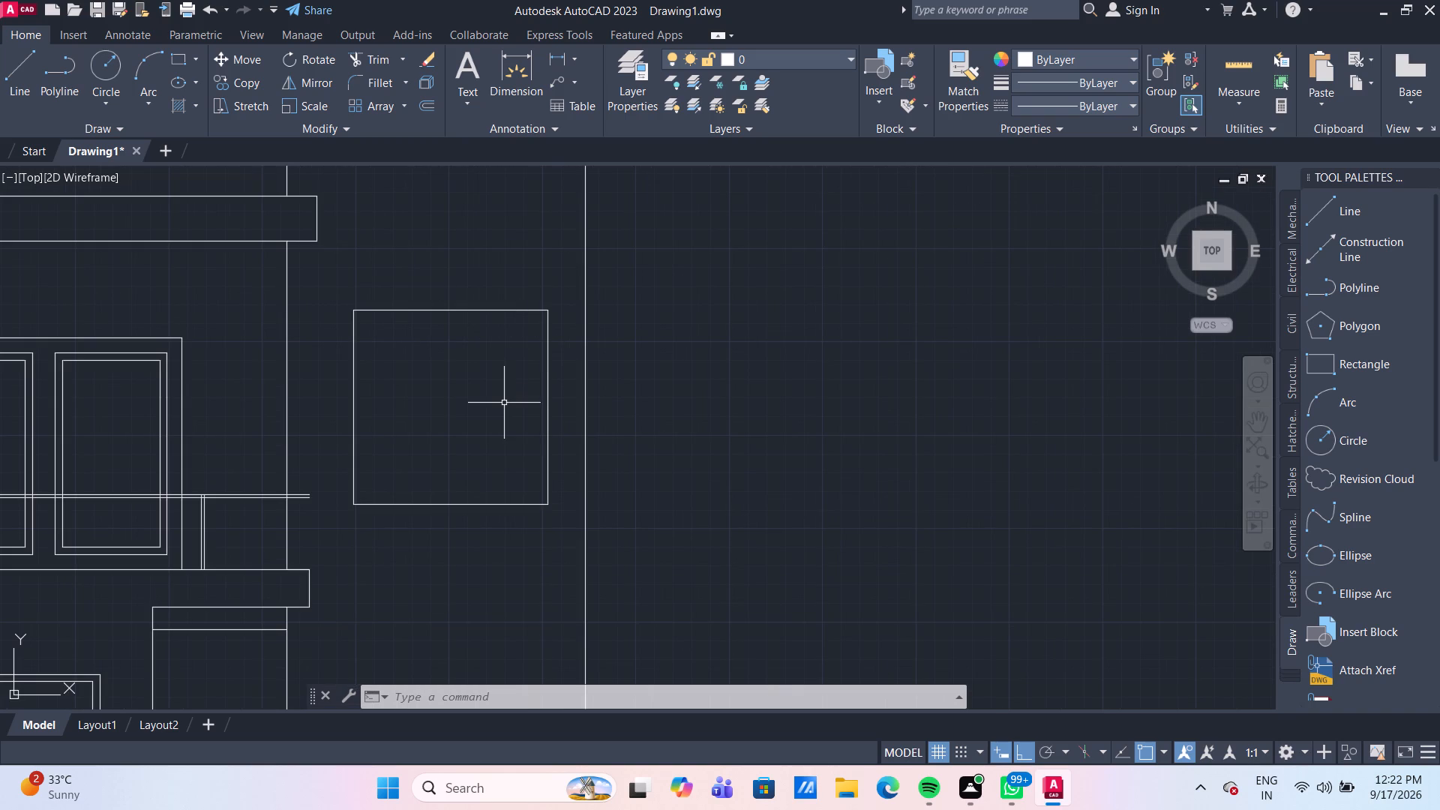
pyautogui.press('o')
pyautogui.press('Return')
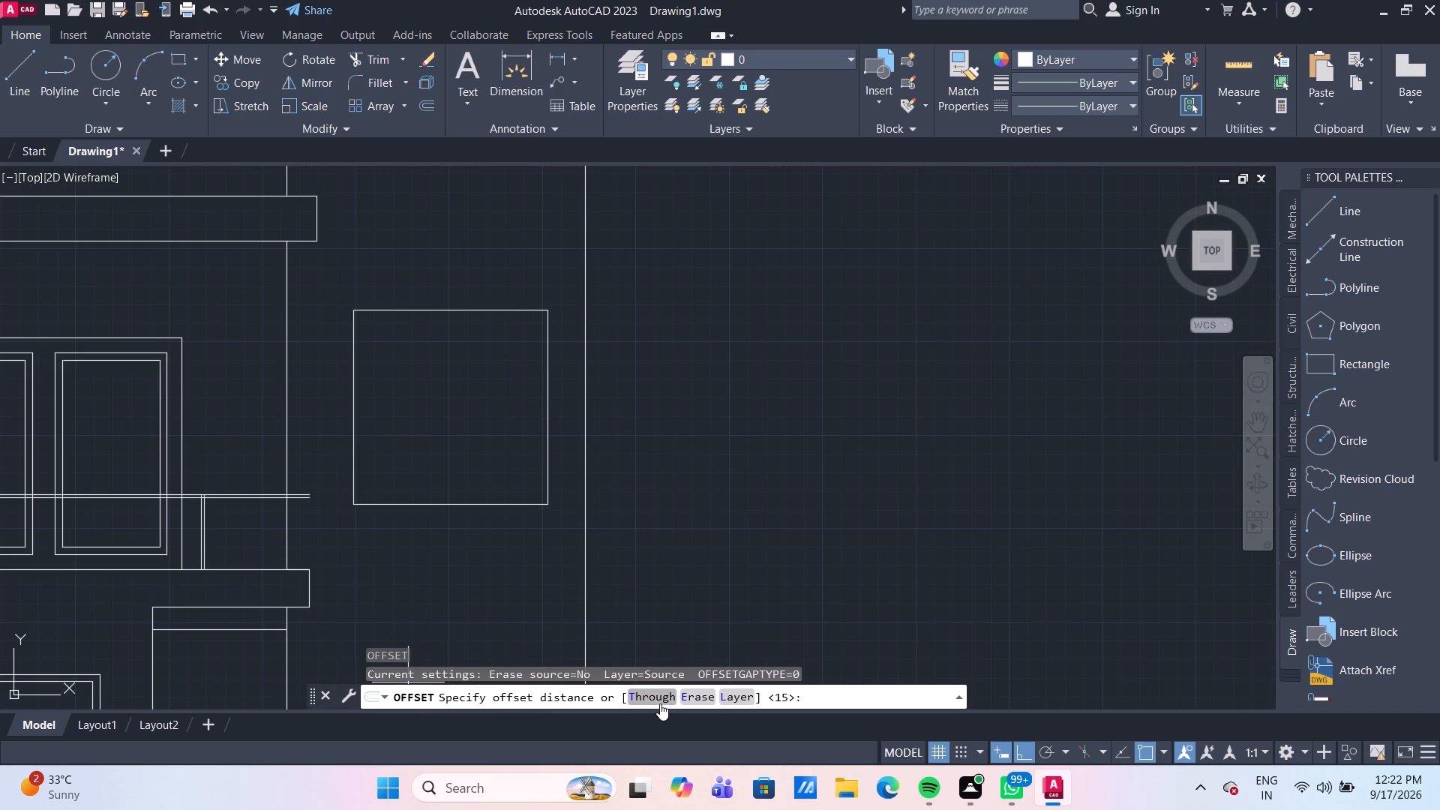
pyautogui.click(659, 699)
pyautogui.scroll(1, 490, 377)
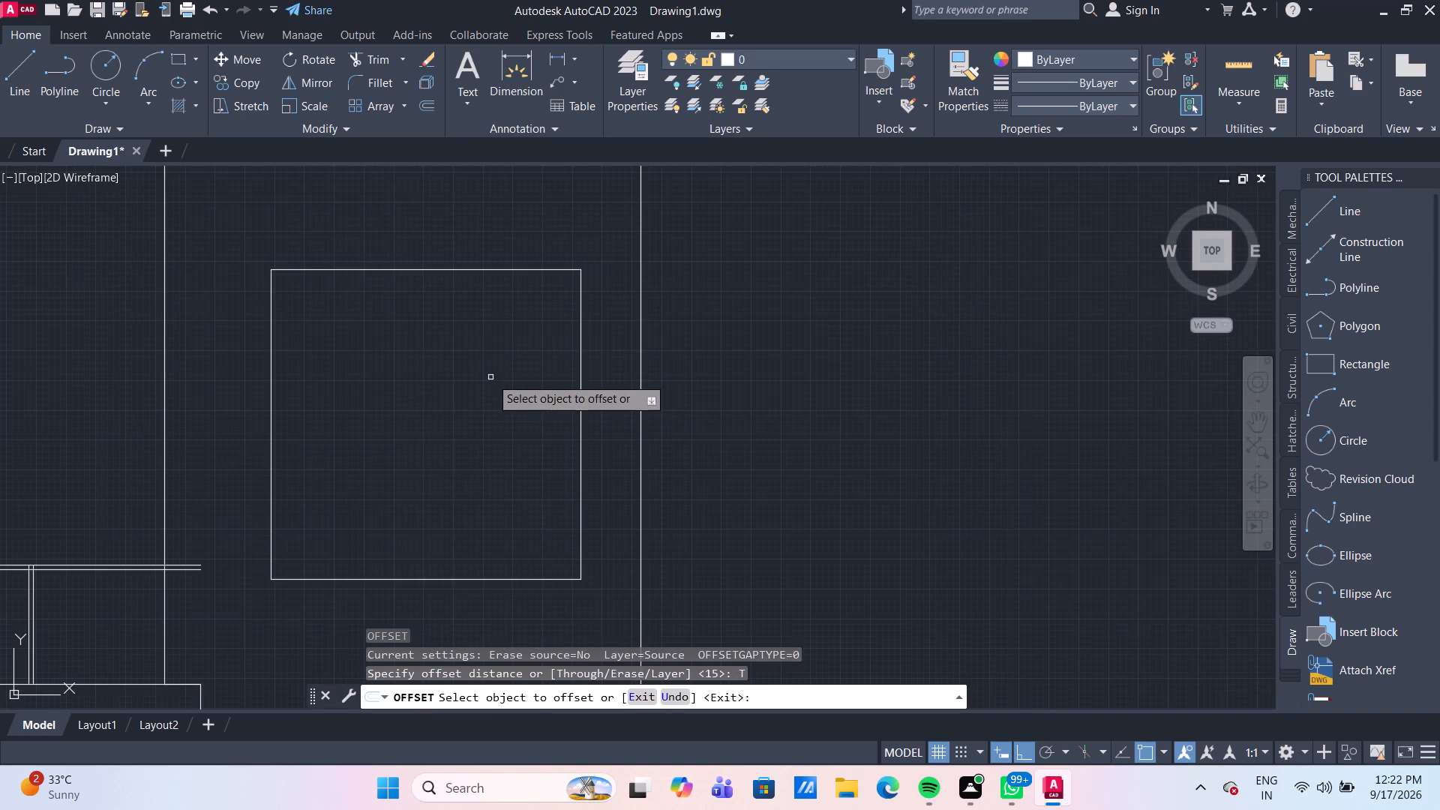
pyautogui.click(466, 268)
pyautogui.press('3')
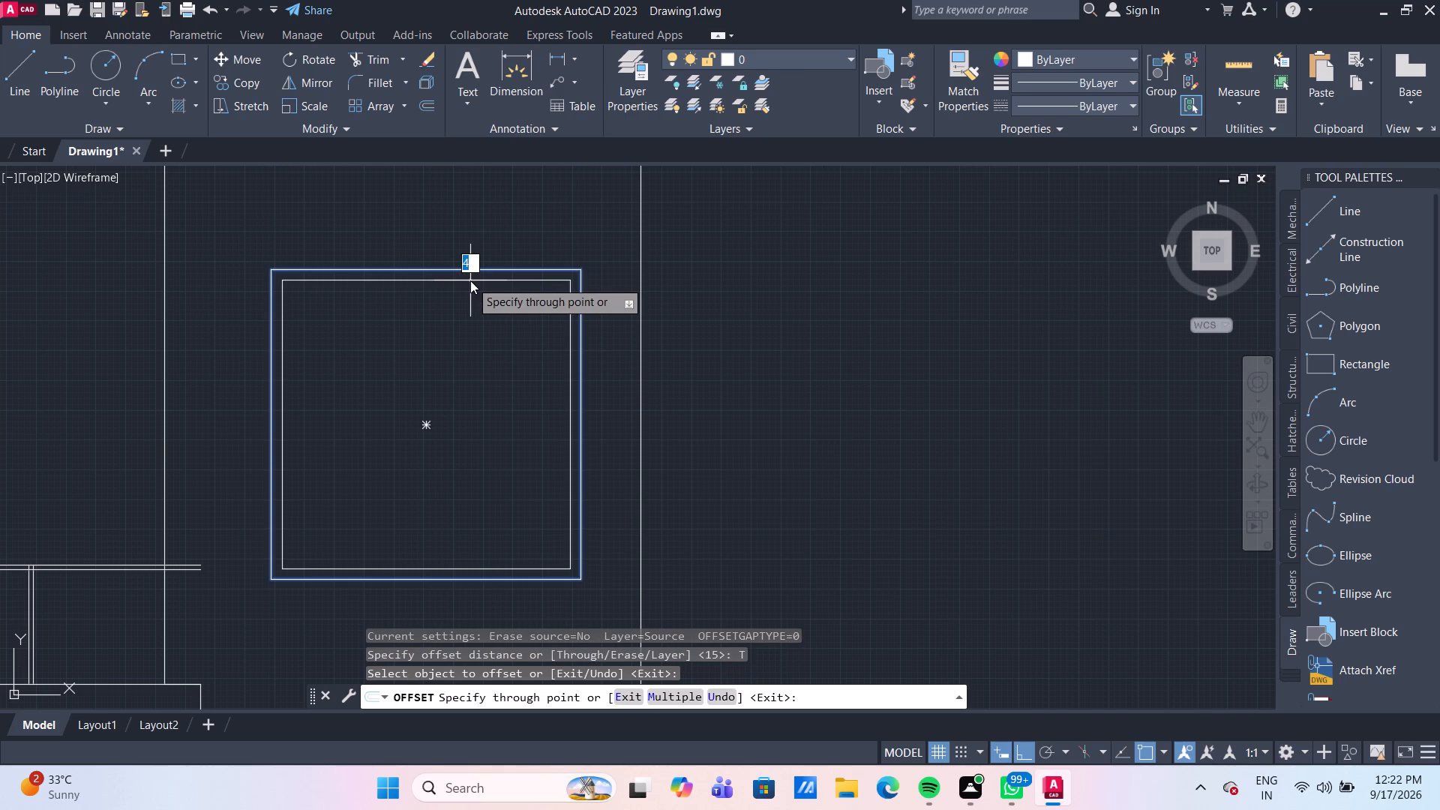
pyautogui.press('Return')
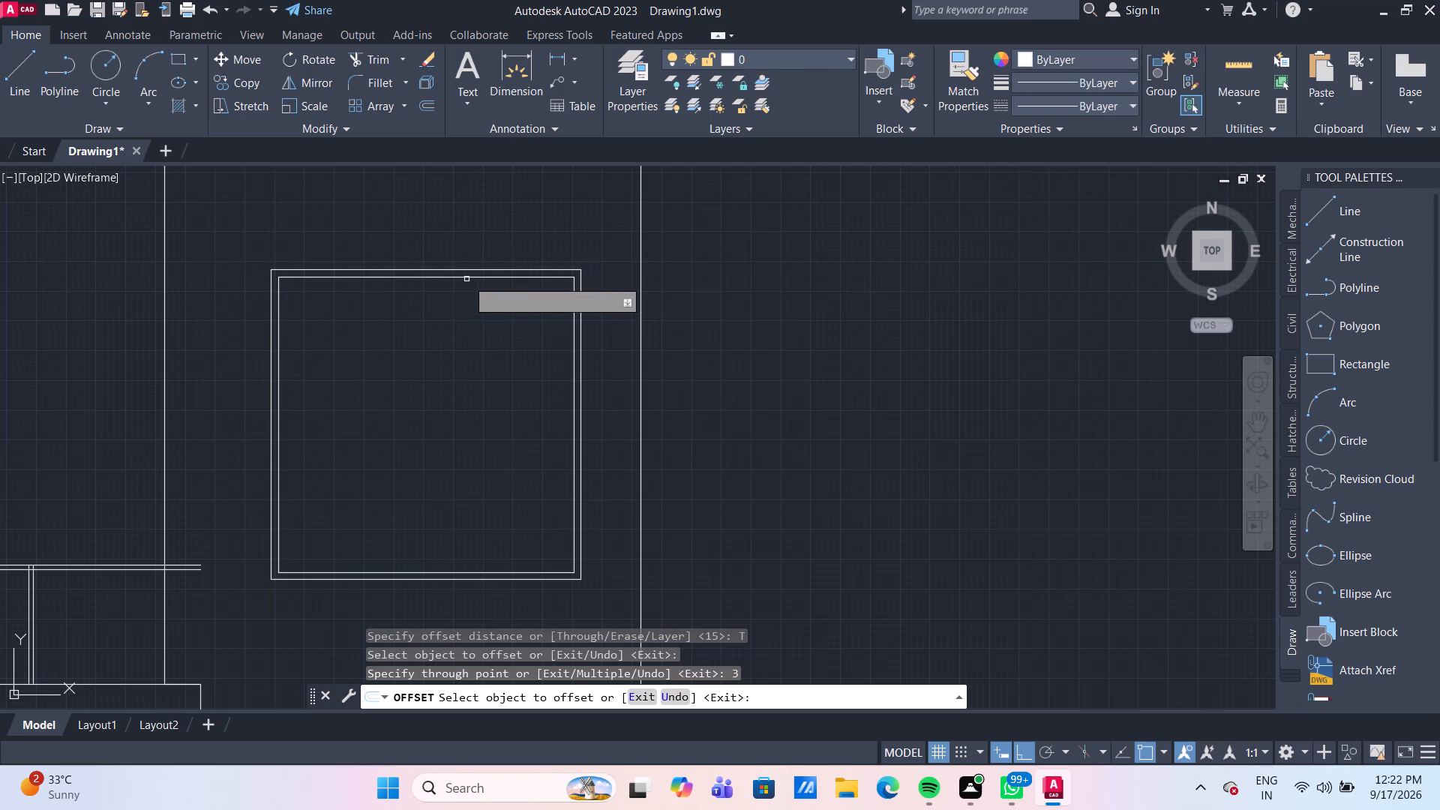
pyautogui.click(466, 277)
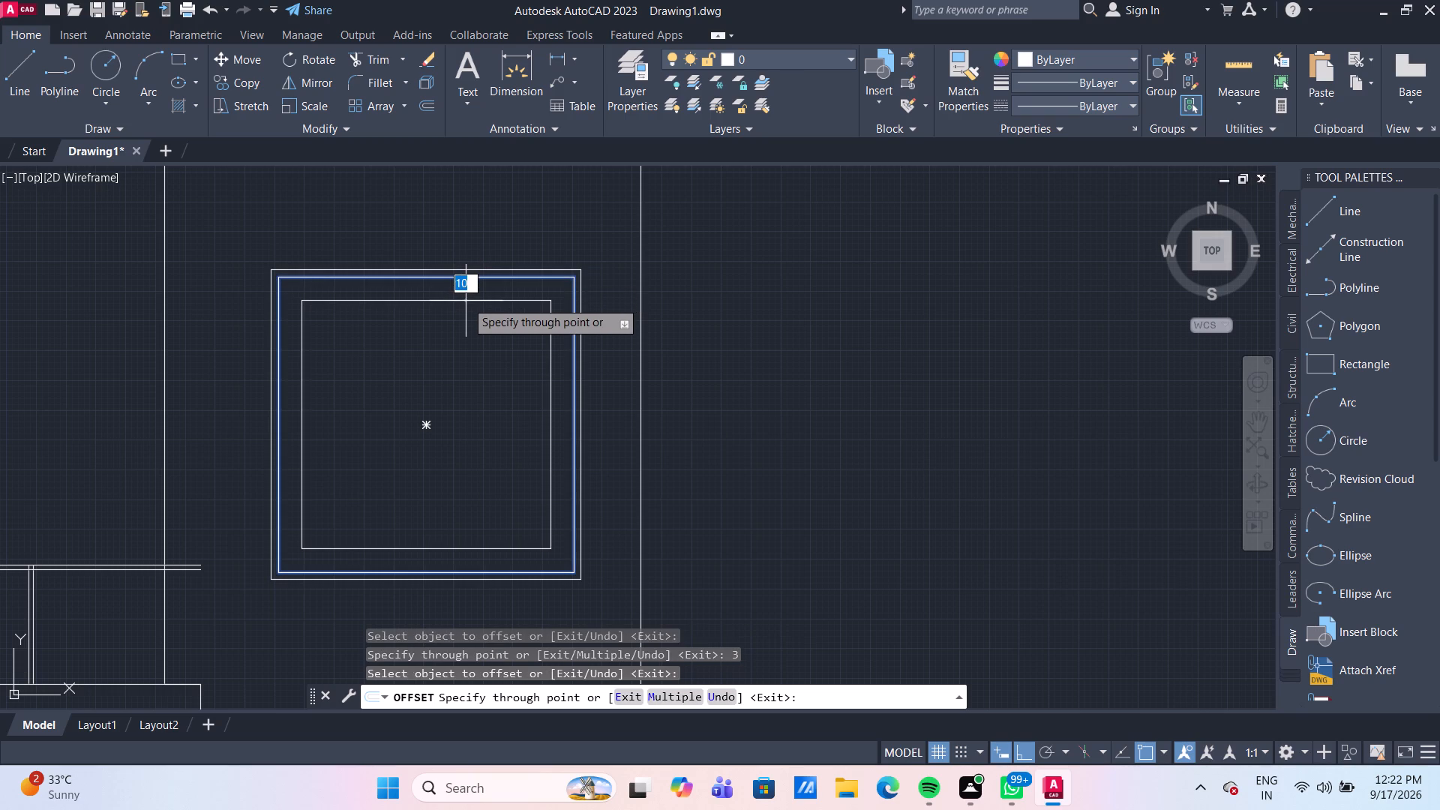
pyautogui.press('5')
pyautogui.press('Return')
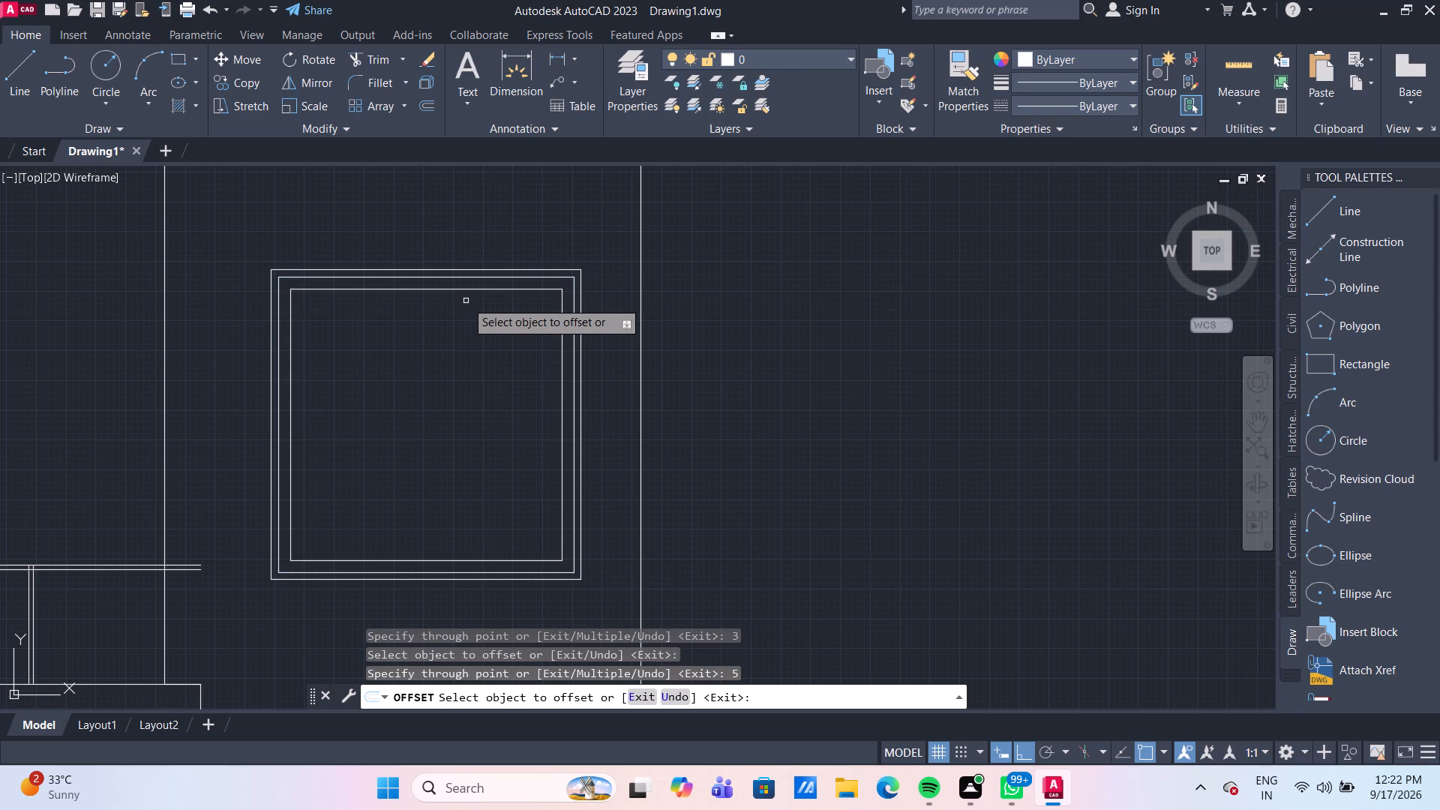
# Offset the outermost square of the new window inward by 2.
pyautogui.scroll(-4, 495, 358)
pyautogui.scroll(2, 495, 384)
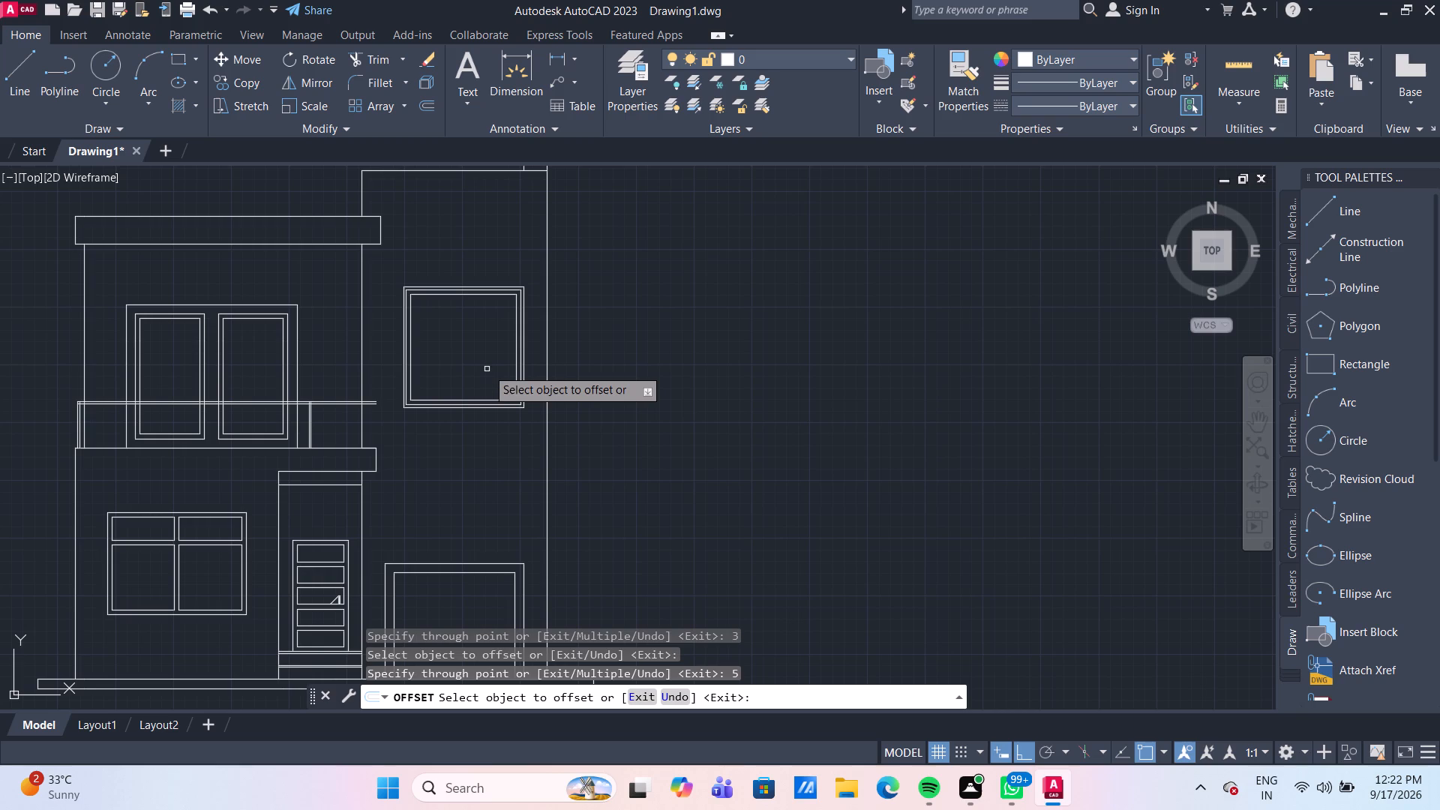
pyautogui.scroll(2, 472, 323)
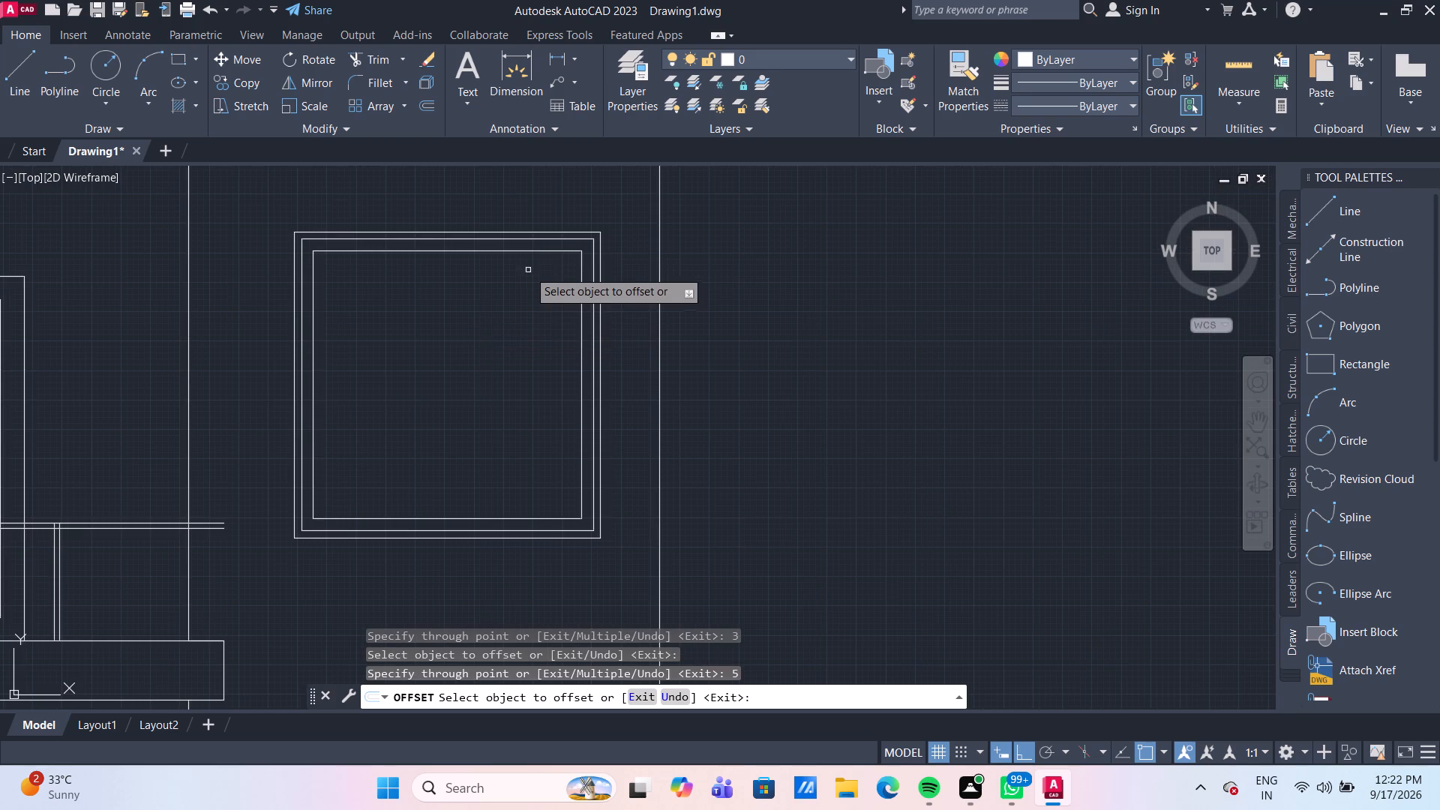
pyautogui.scroll(1, 540, 250)
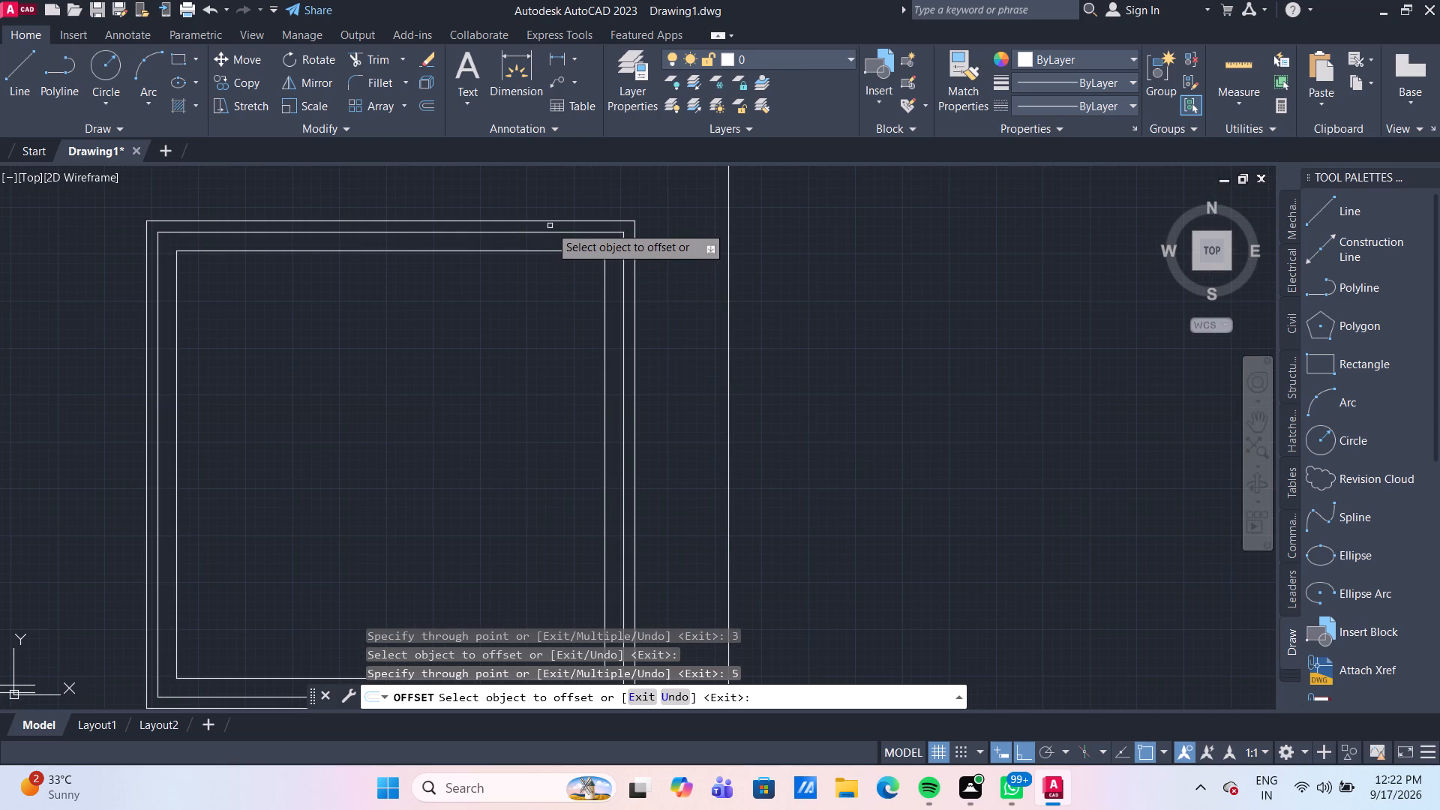
pyautogui.click(550, 221)
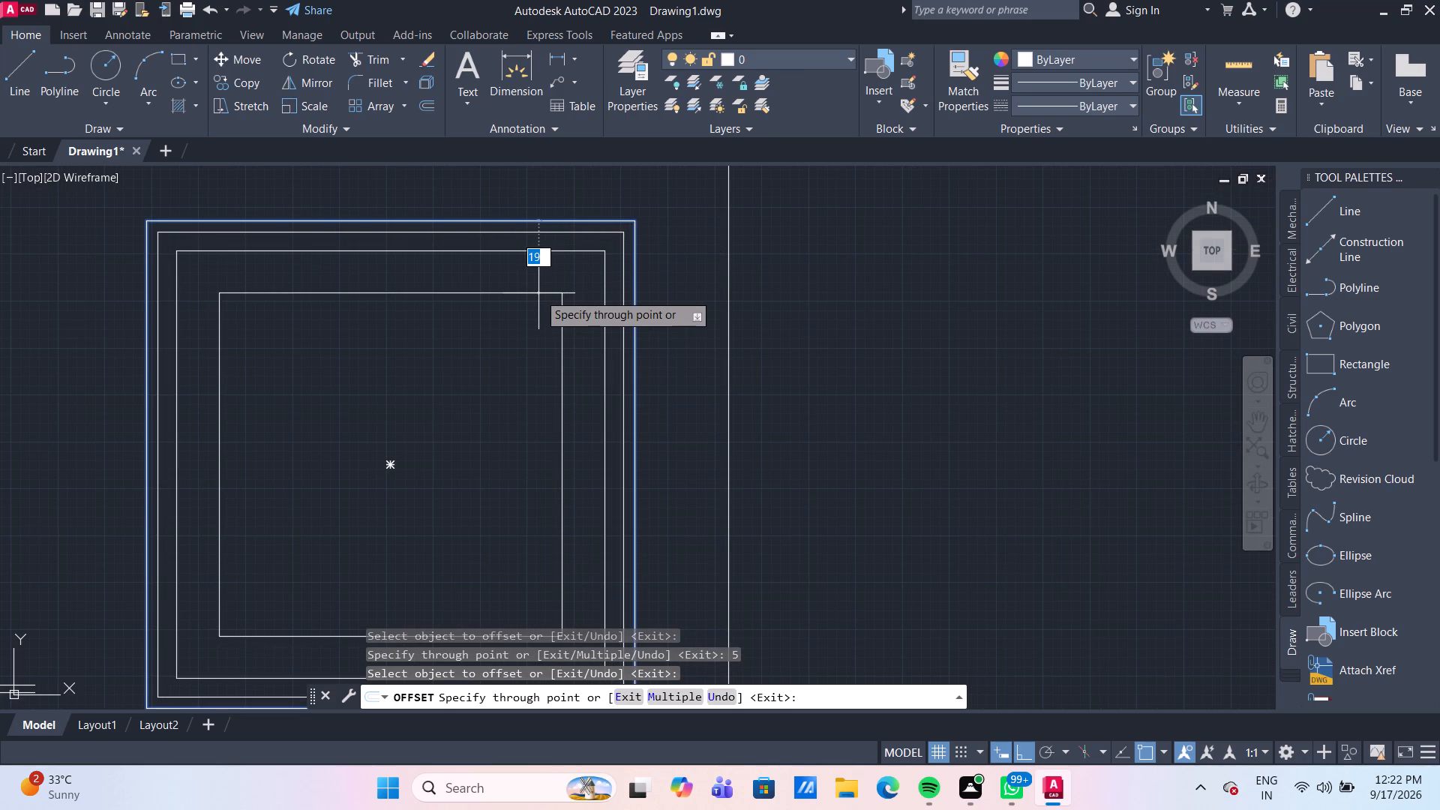
pyautogui.press('2')
pyautogui.press('Return')
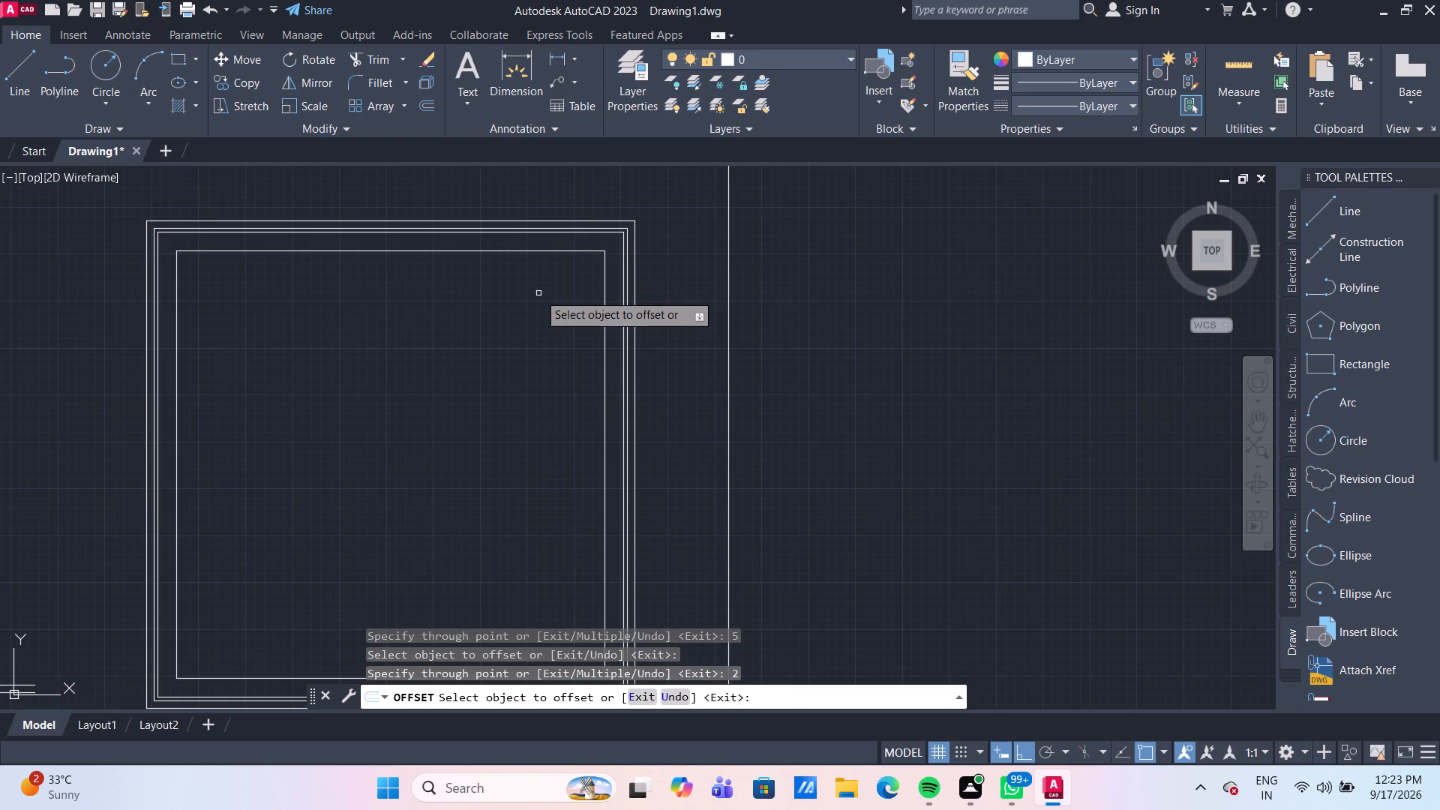
pyautogui.press('Escape')
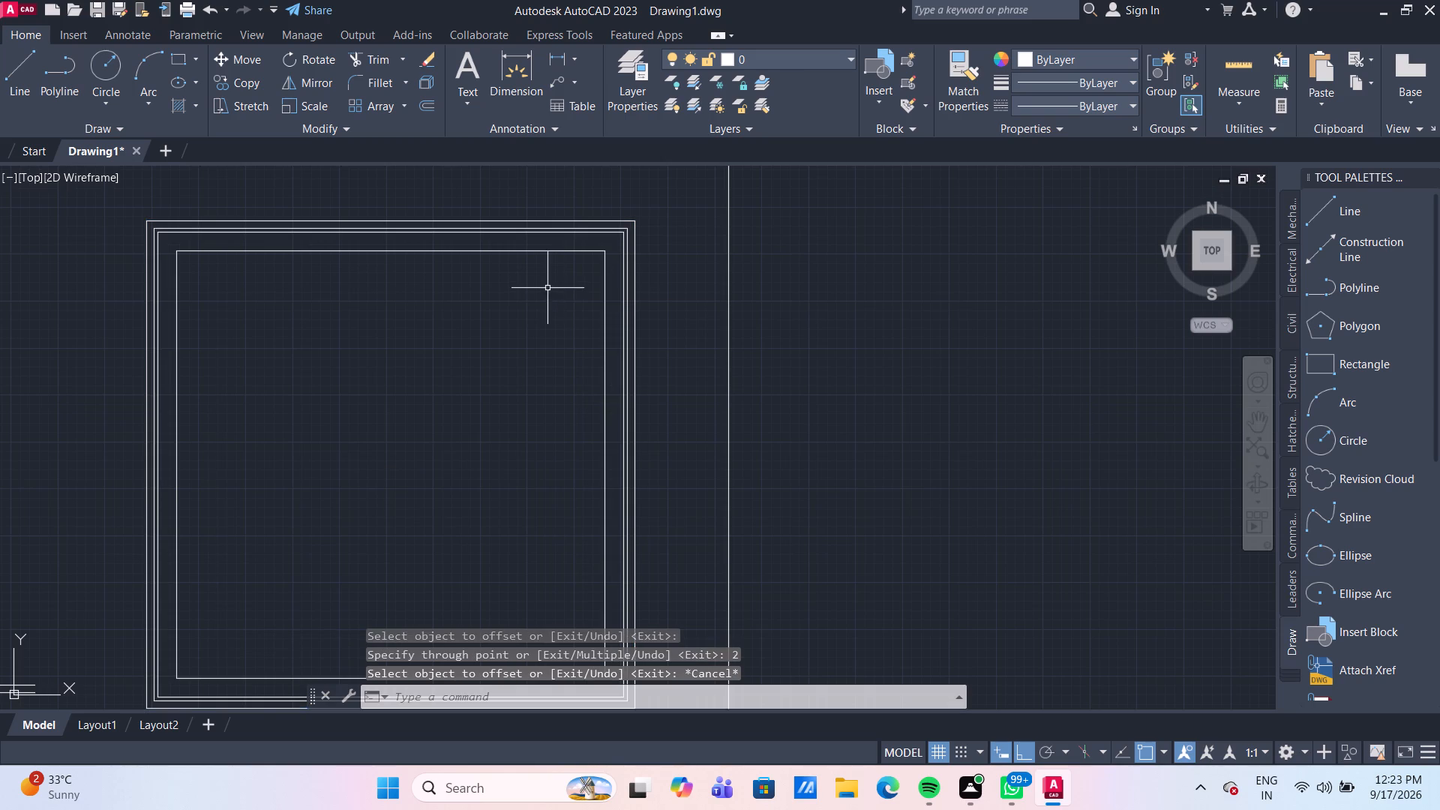
# Delete the window frame square that lies 3 inside the outermost one.
pyautogui.scroll(2, 607, 242)
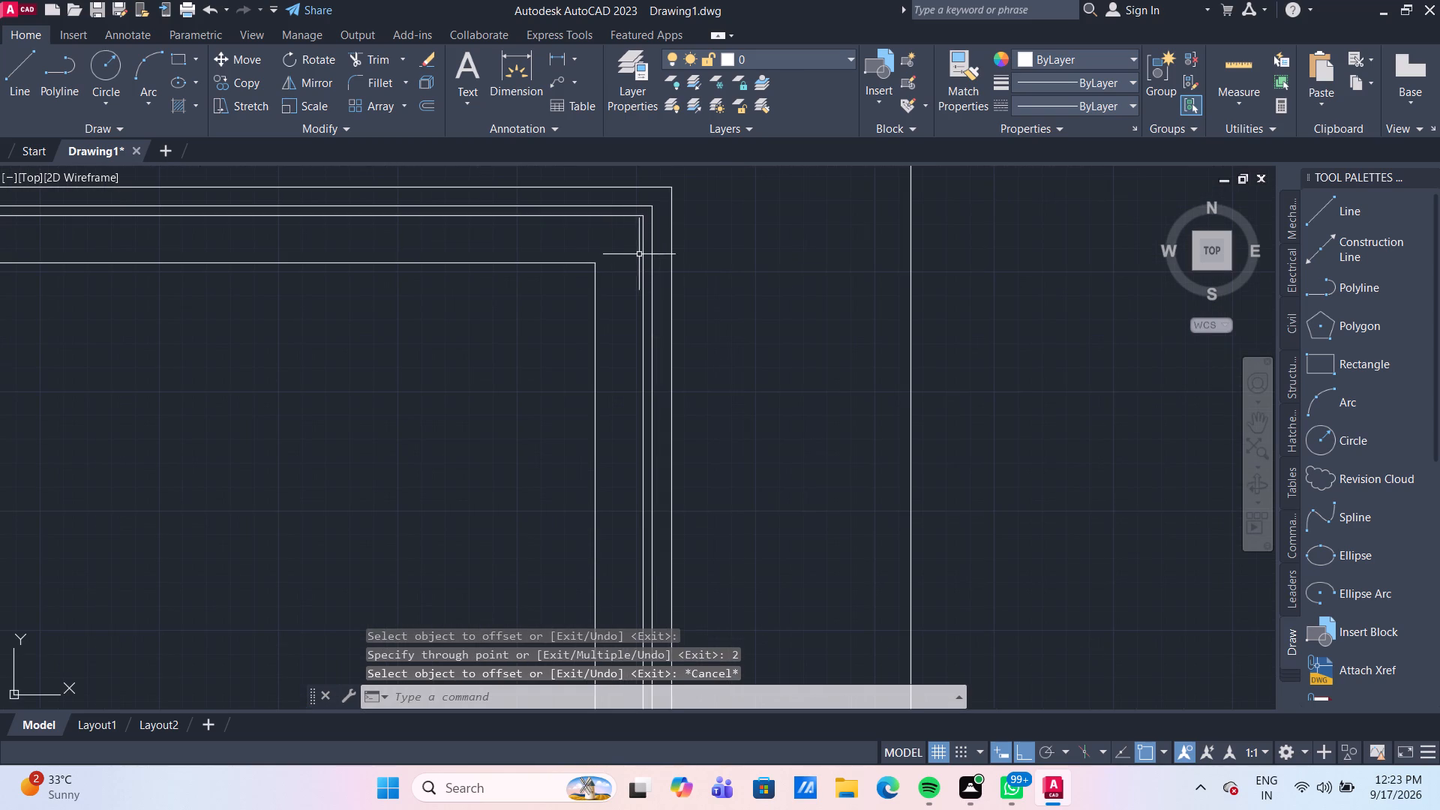
pyautogui.click(641, 256)
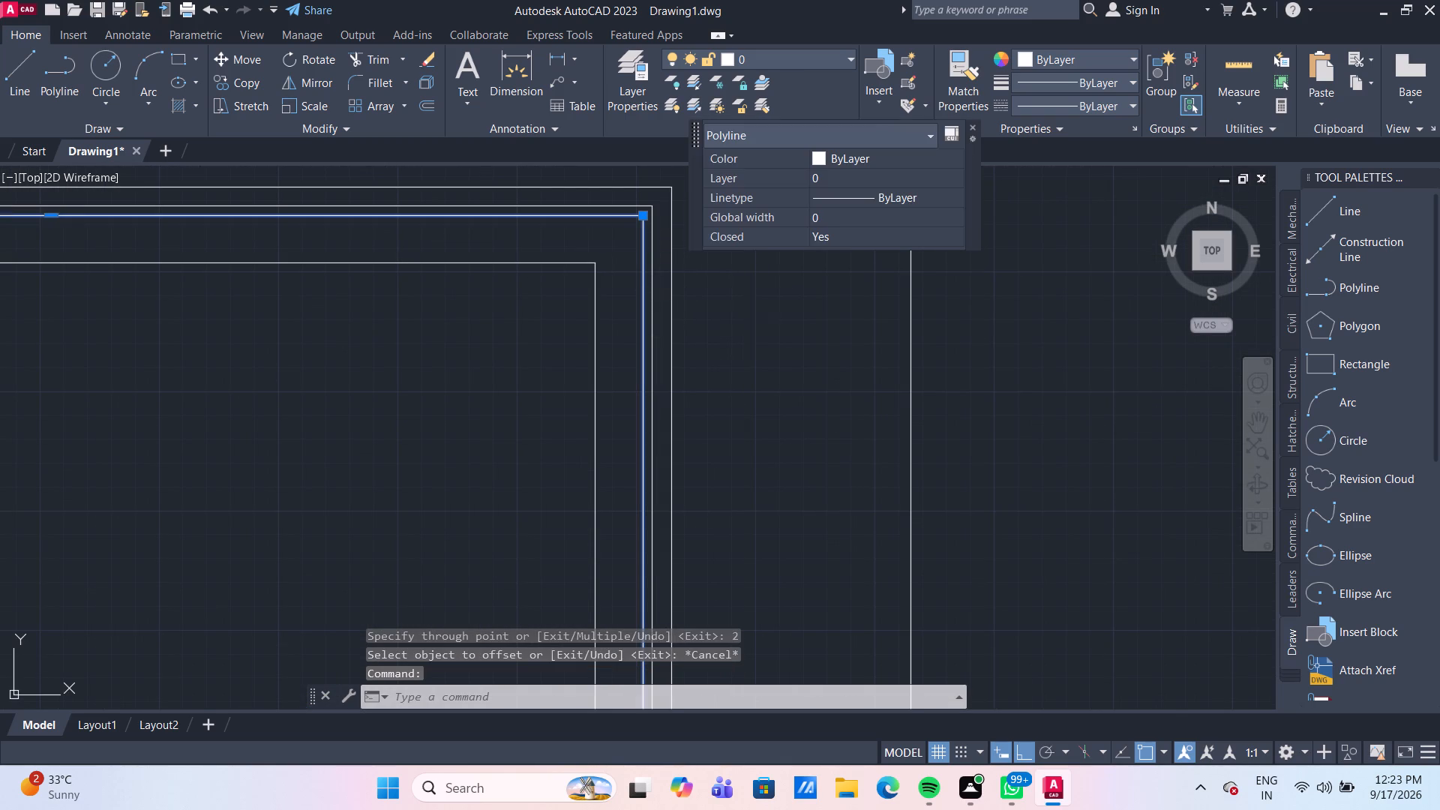
pyautogui.press('Delete')
# Draw a vertical centre line in the innermost window square, from its top edge midpoint to its bottom edge midpoint.
pyautogui.scroll(-2, 744, 320)
pyautogui.scroll(-2, 692, 379)
pyautogui.moveTo(654, 420); pyautogui.dragTo(651, 409, button='middle')
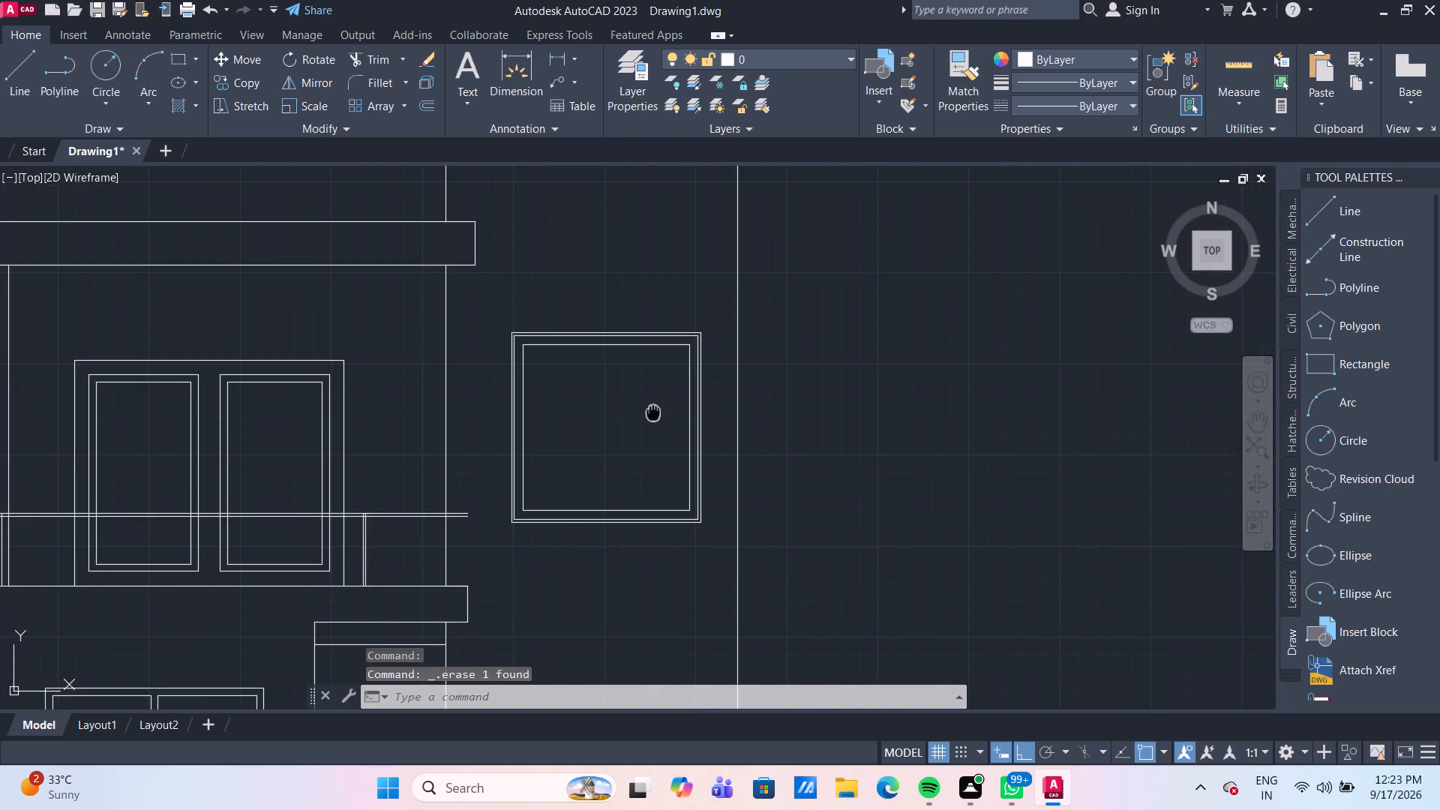
pyautogui.moveTo(651, 409); pyautogui.dragTo(628, 350, button='middle')
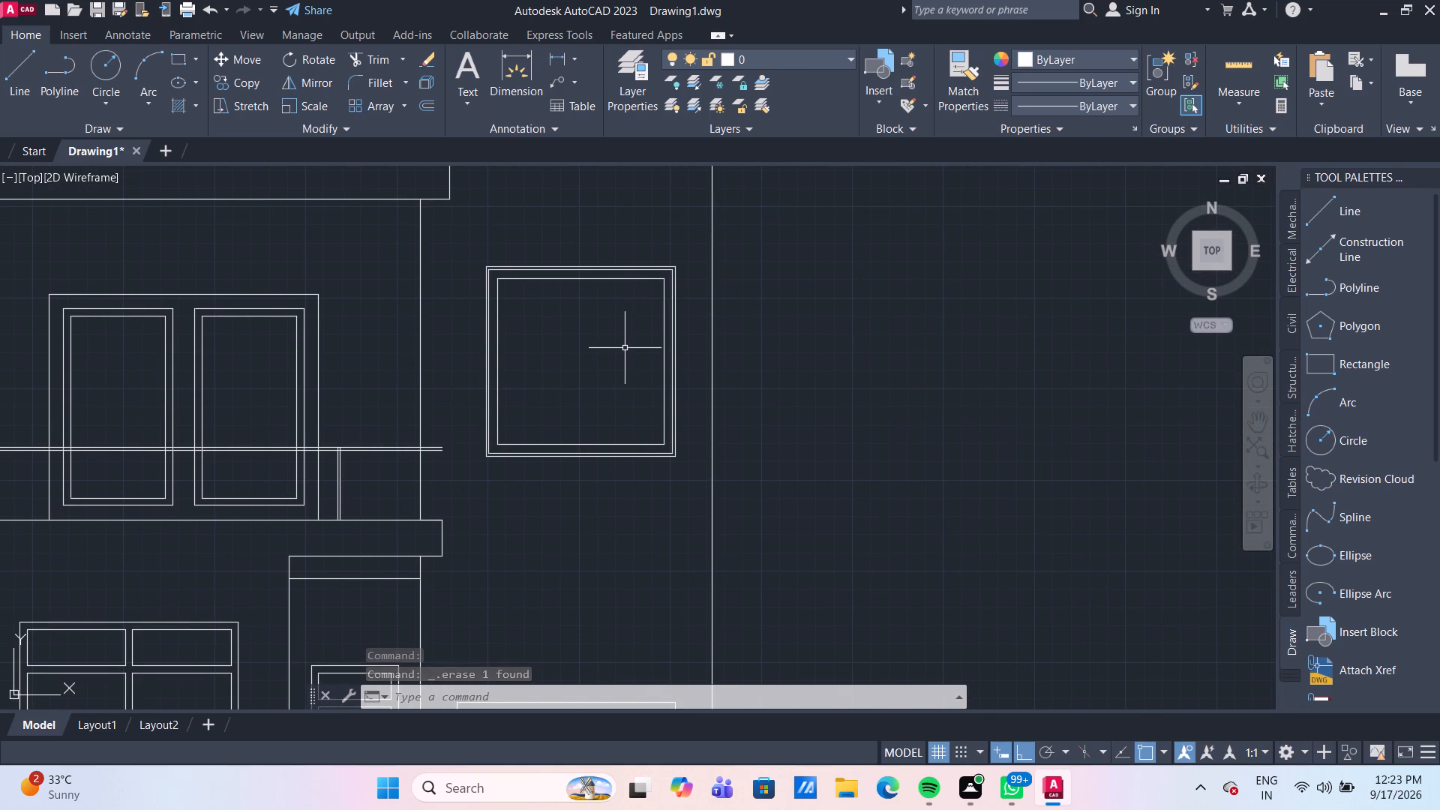
pyautogui.scroll(1, 579, 356)
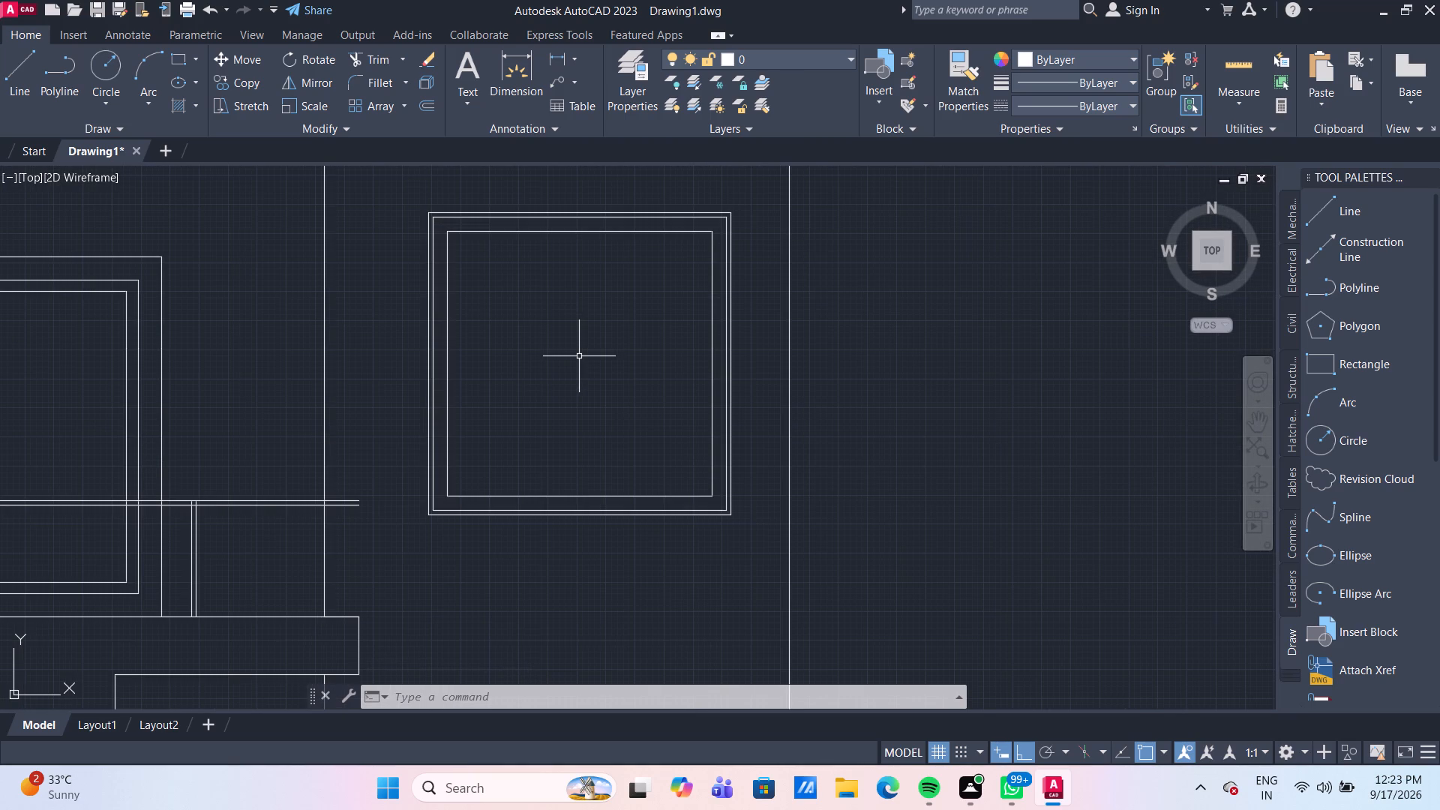
pyautogui.click(15, 82)
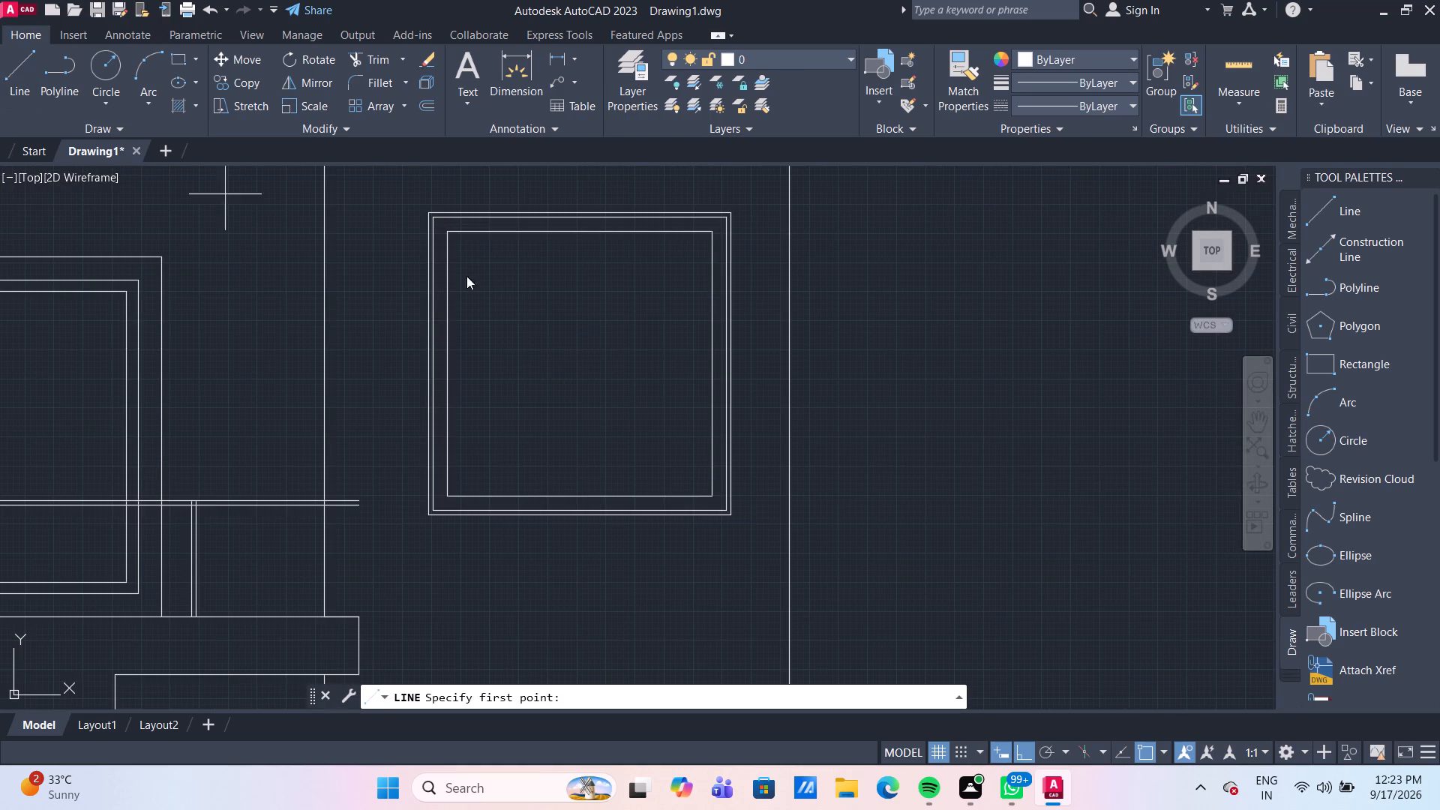
pyautogui.click(576, 232)
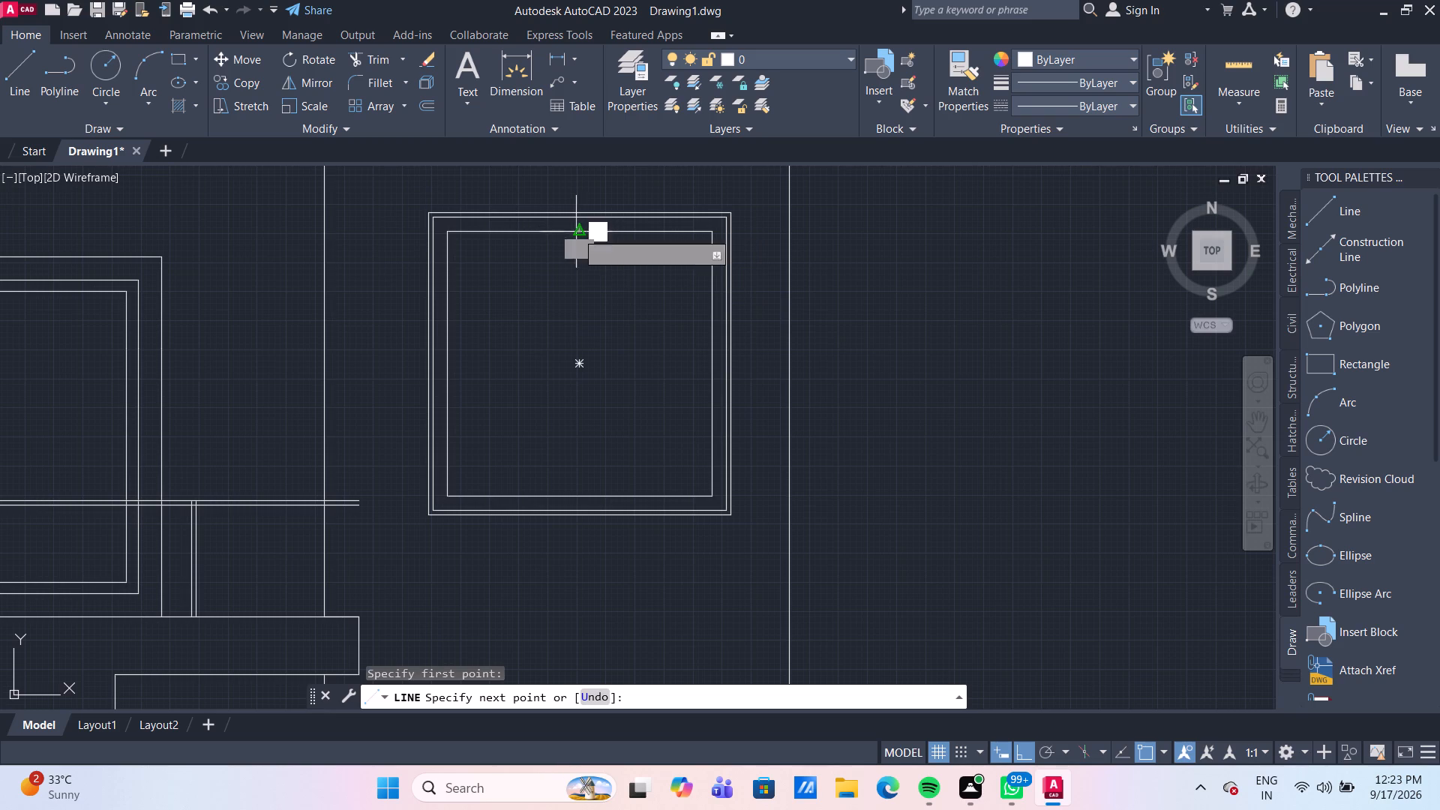
pyautogui.click(580, 496)
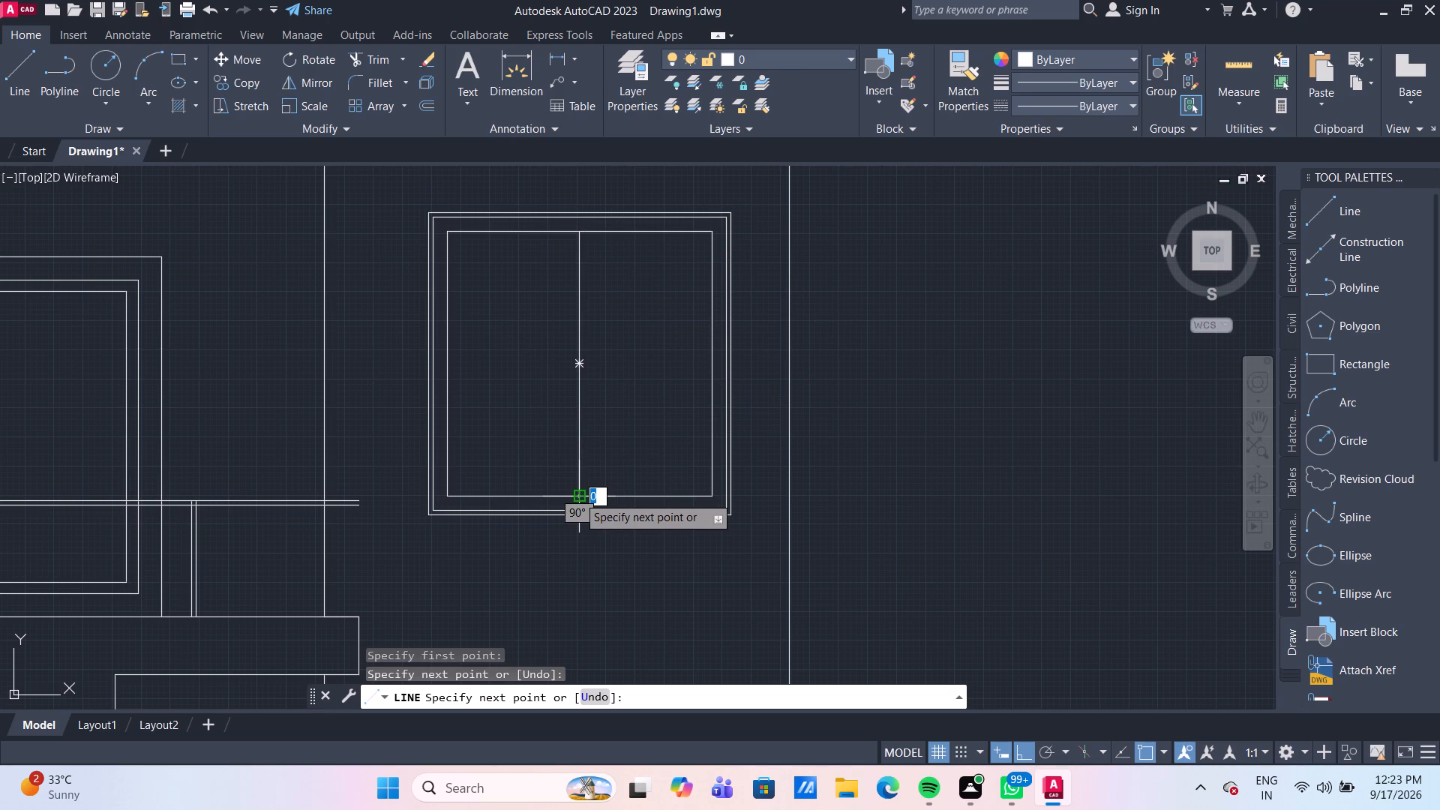
pyautogui.press('Return')
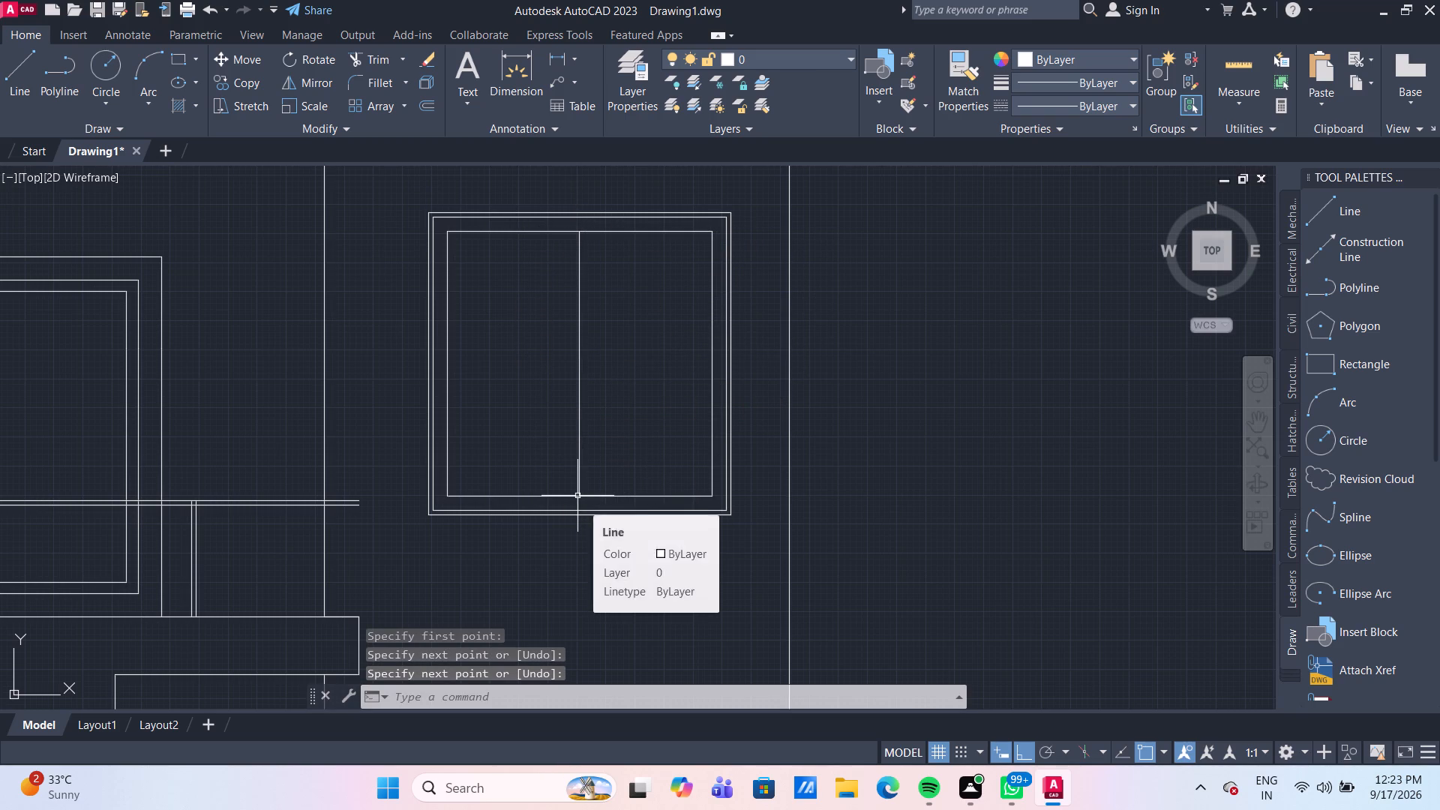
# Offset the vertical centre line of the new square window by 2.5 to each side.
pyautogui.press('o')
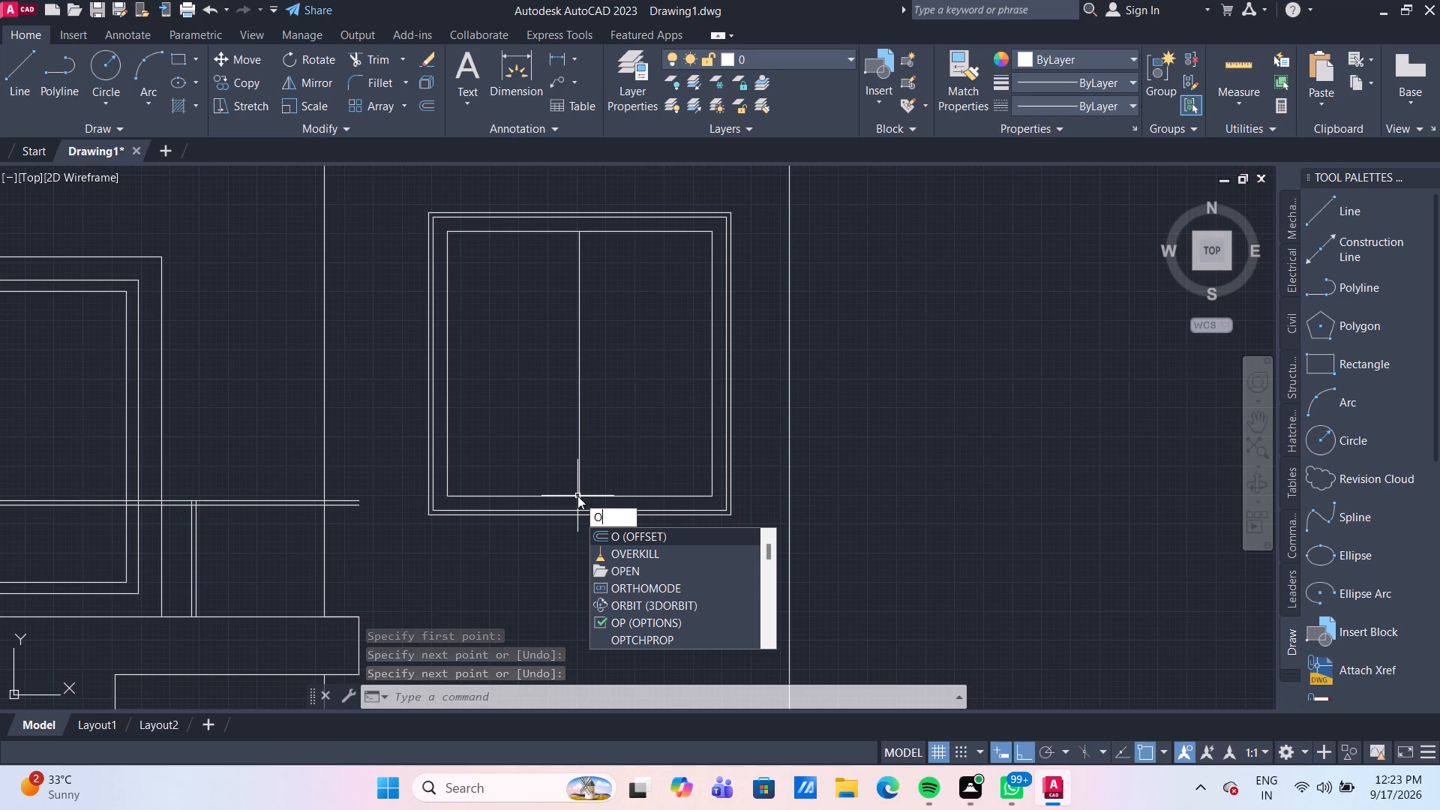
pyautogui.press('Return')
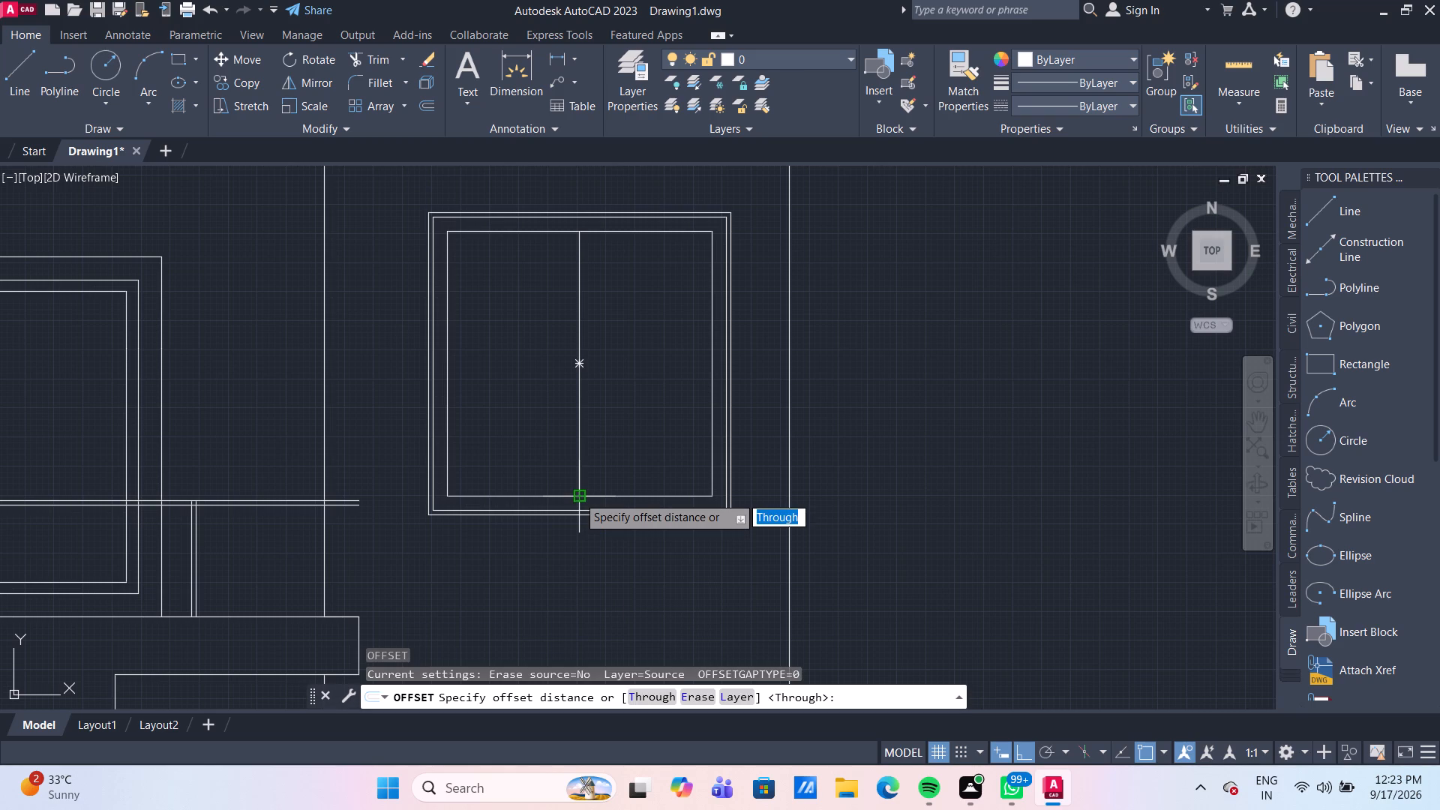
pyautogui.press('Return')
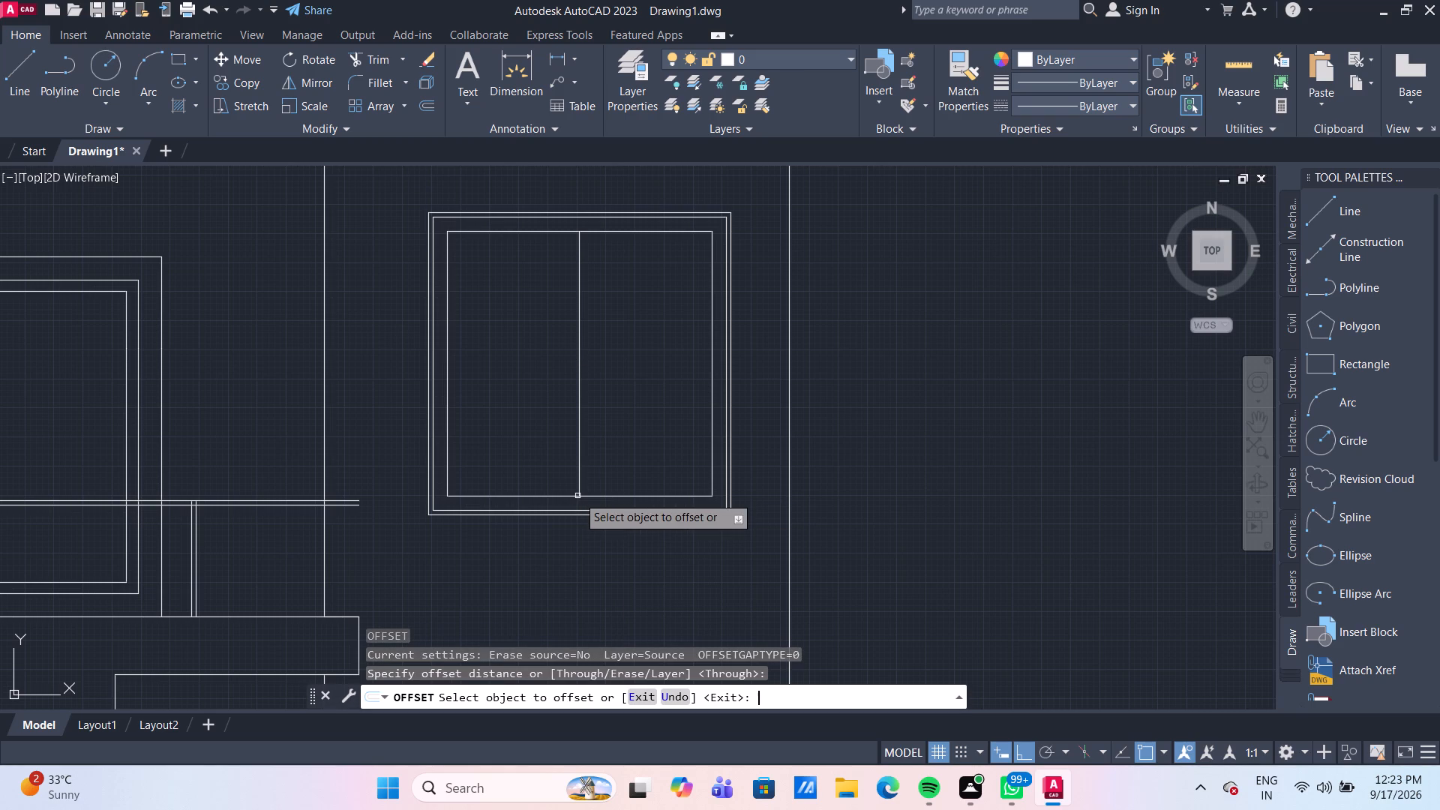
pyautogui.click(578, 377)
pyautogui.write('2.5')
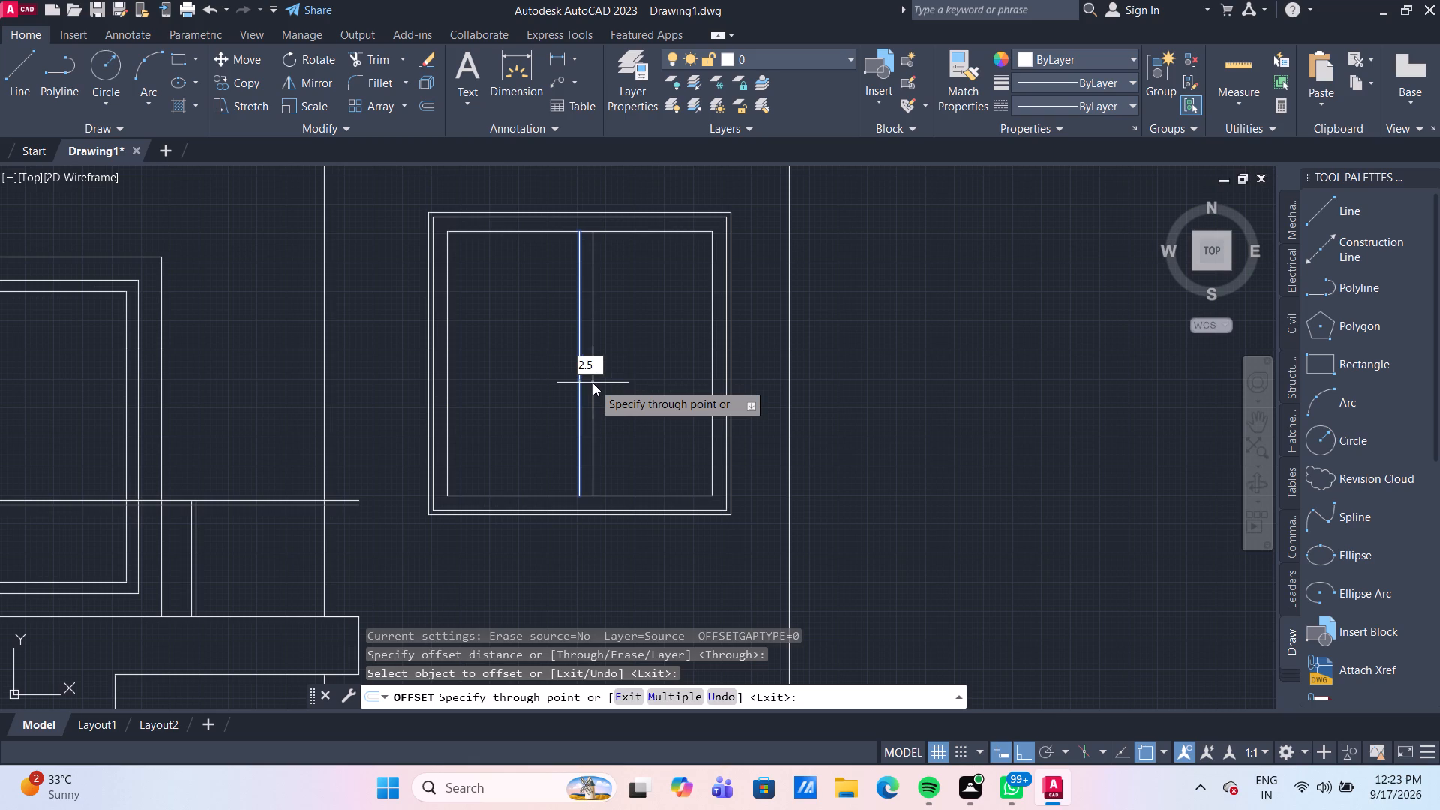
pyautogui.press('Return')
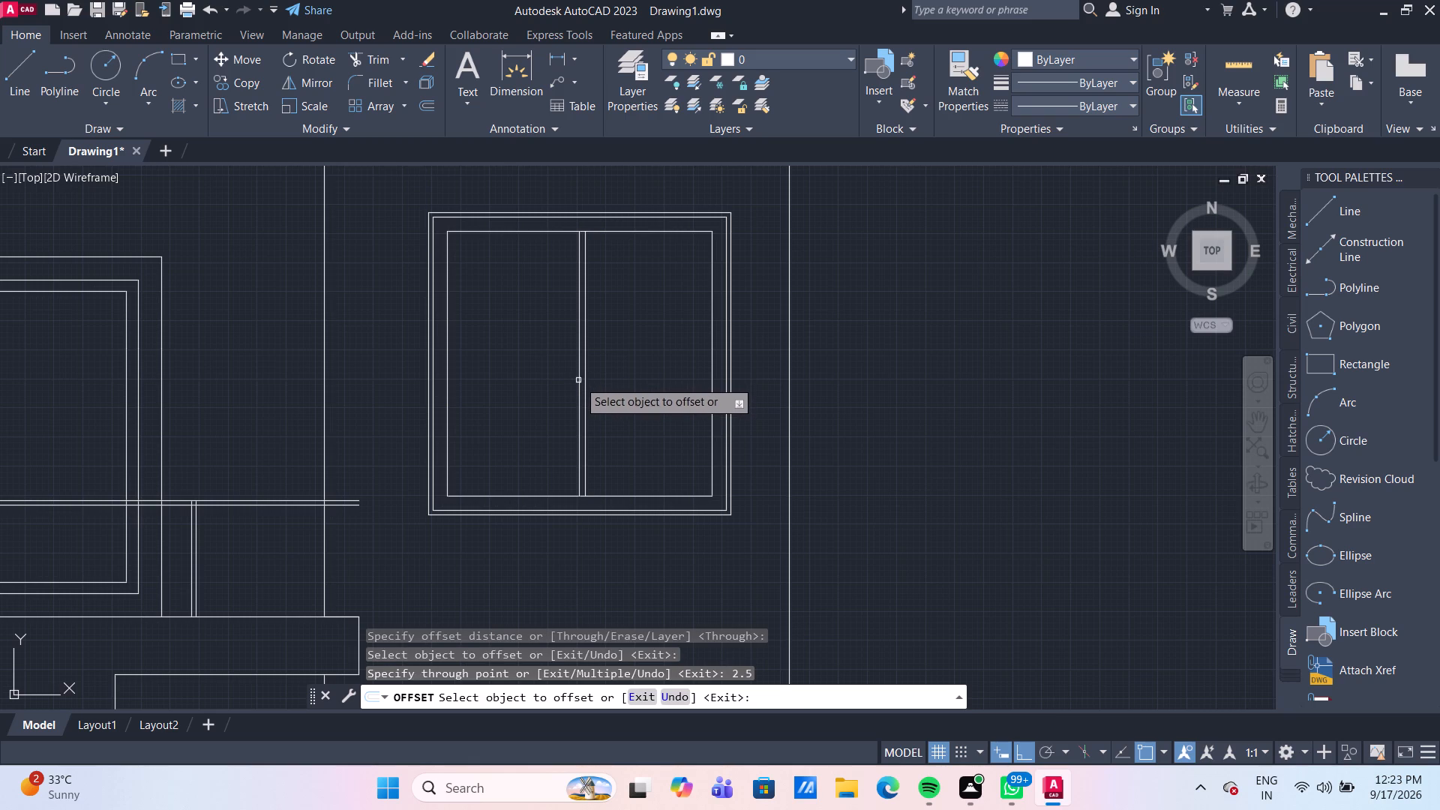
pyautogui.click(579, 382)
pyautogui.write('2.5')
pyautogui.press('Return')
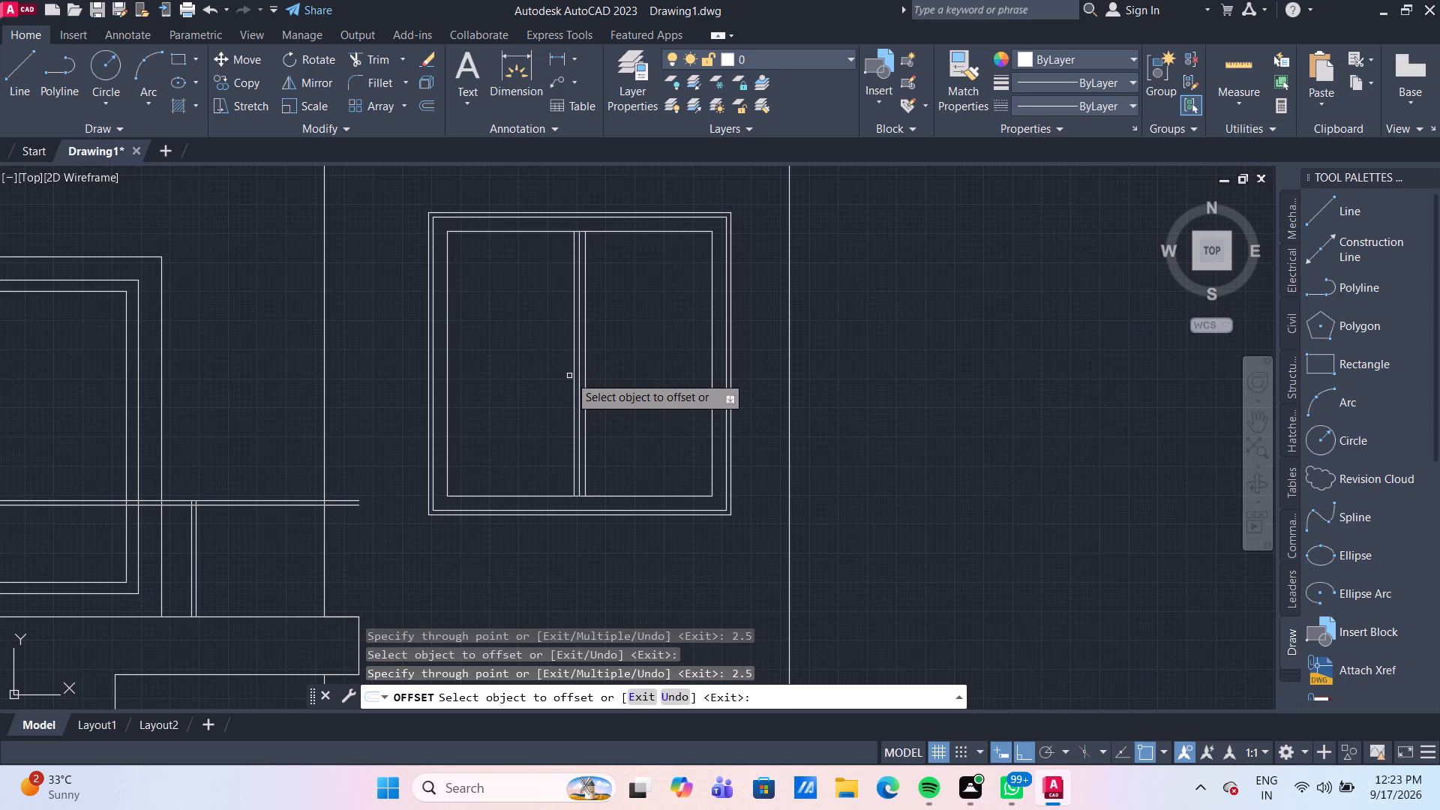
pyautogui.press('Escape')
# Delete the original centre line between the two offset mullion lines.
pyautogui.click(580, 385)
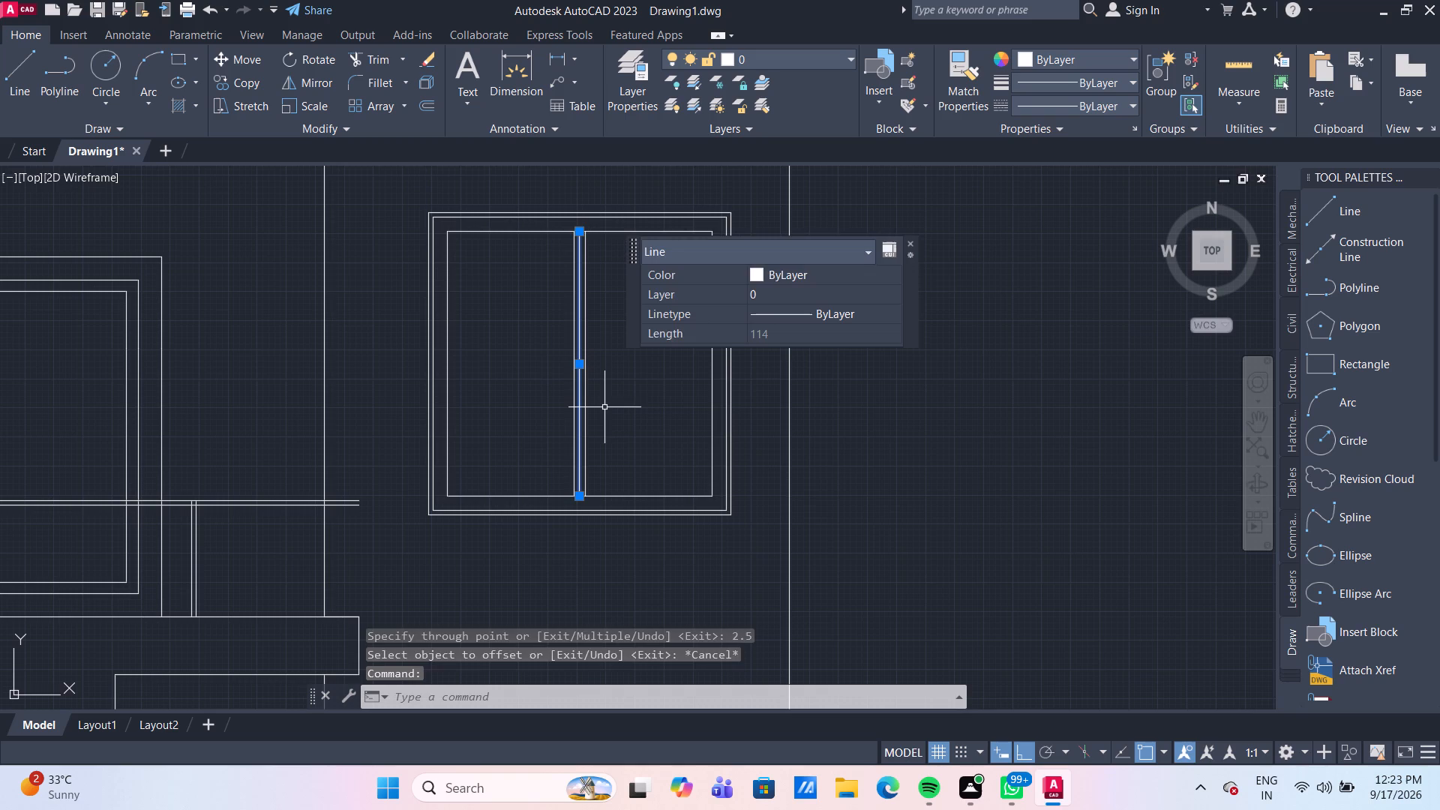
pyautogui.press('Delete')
# Measure the spacing between the window's frame squares and the width of the pane beside the mullion.
pyautogui.scroll(1, 617, 324)
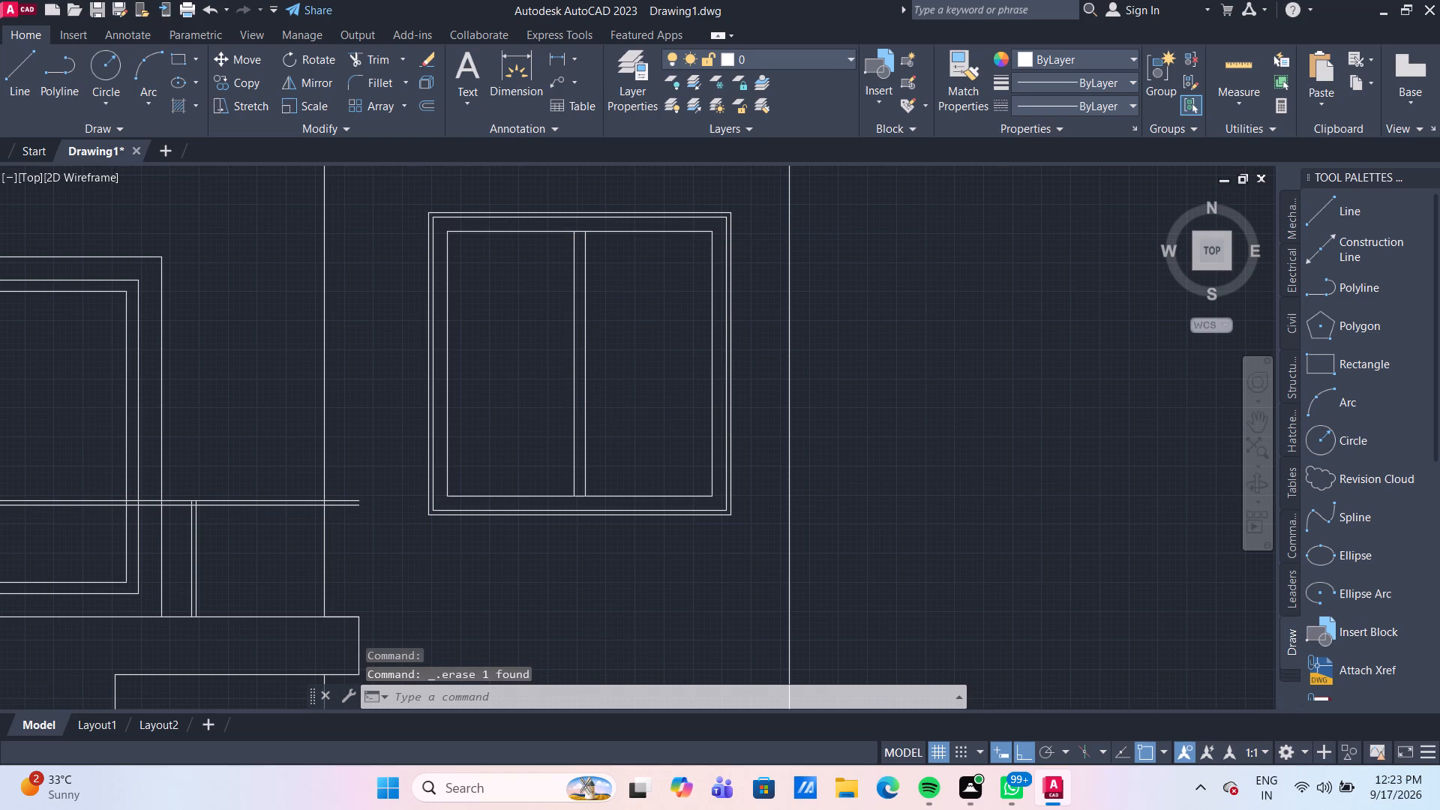
pyautogui.moveTo(617, 324); pyautogui.dragTo(631, 451, button='middle')
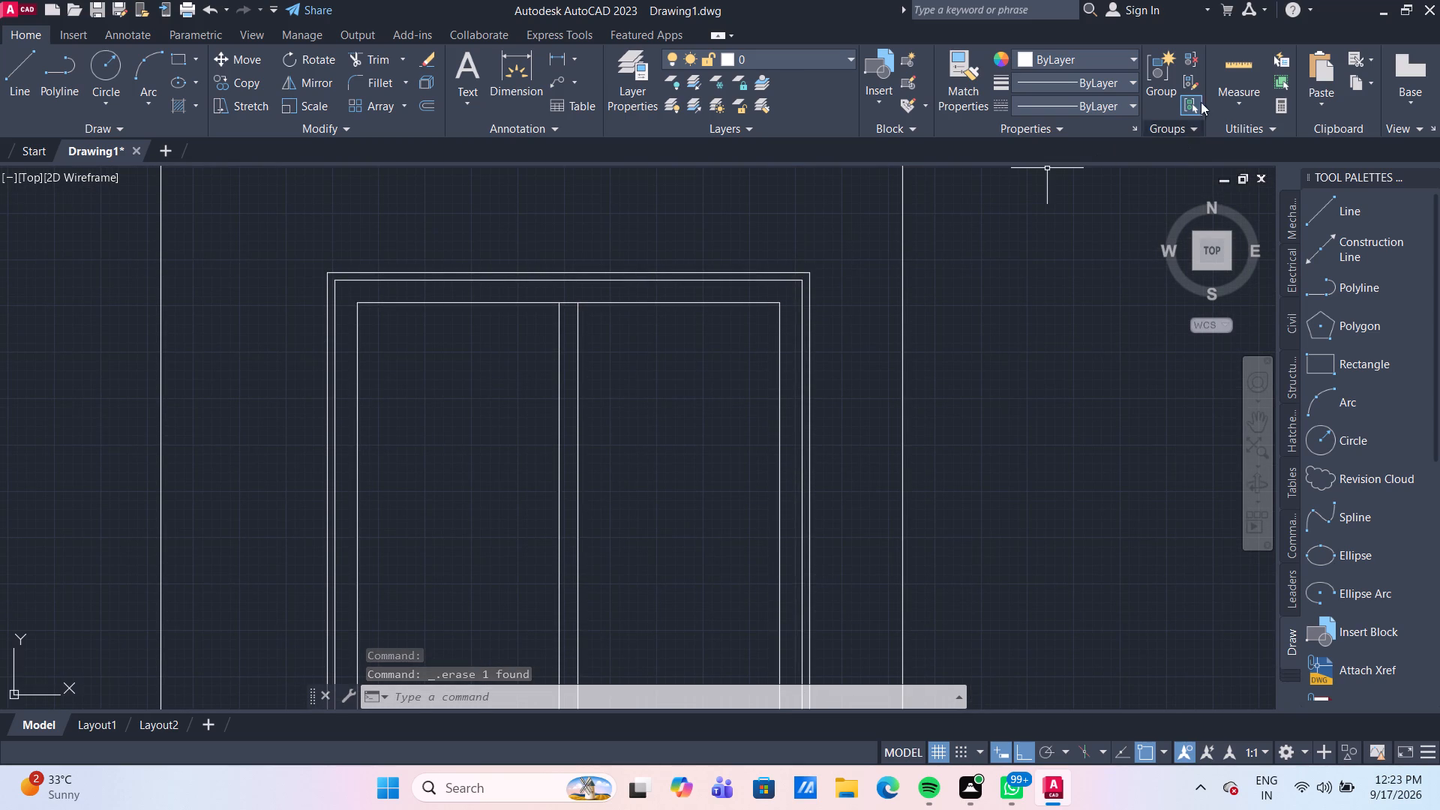
pyautogui.click(1220, 58)
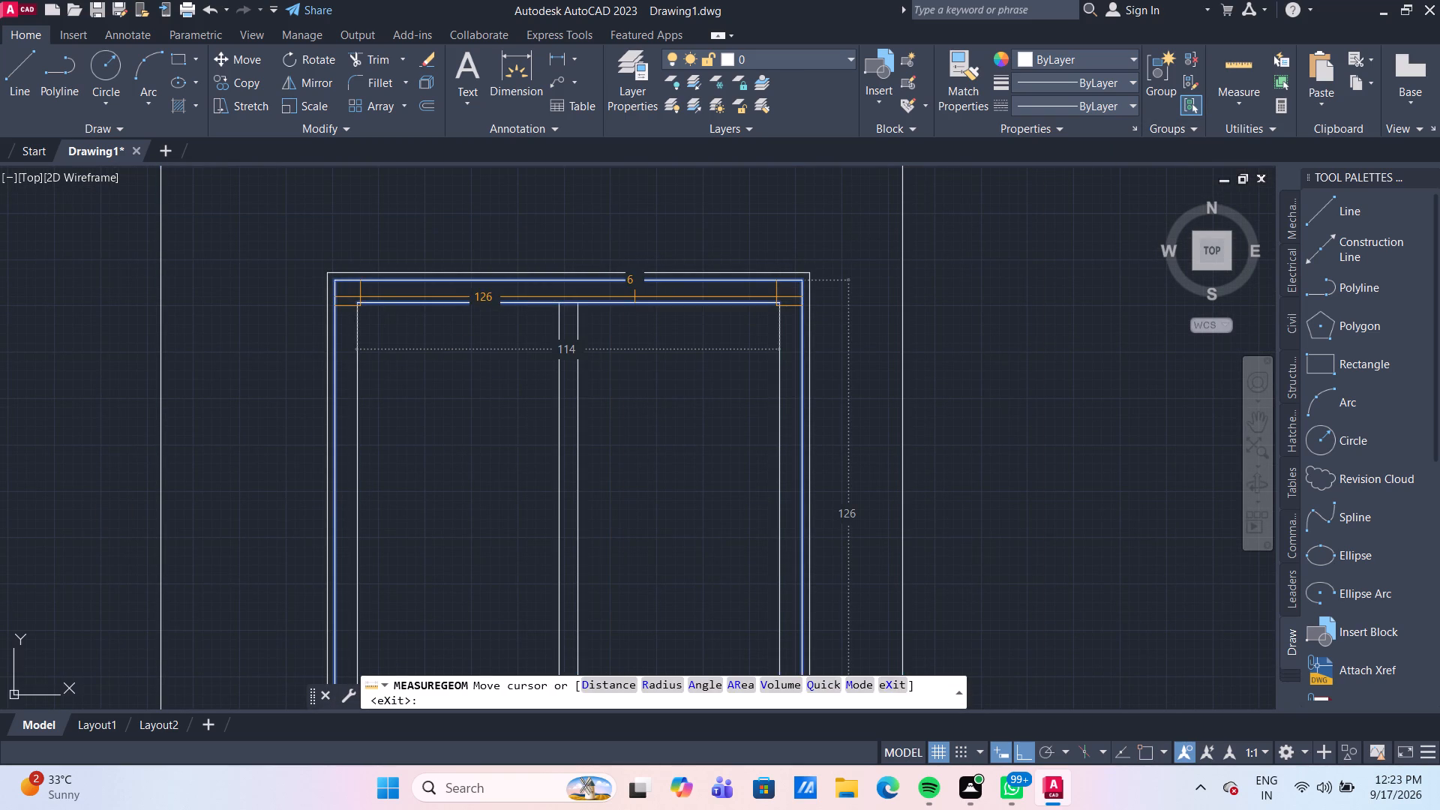
pyautogui.scroll(3, 637, 302)
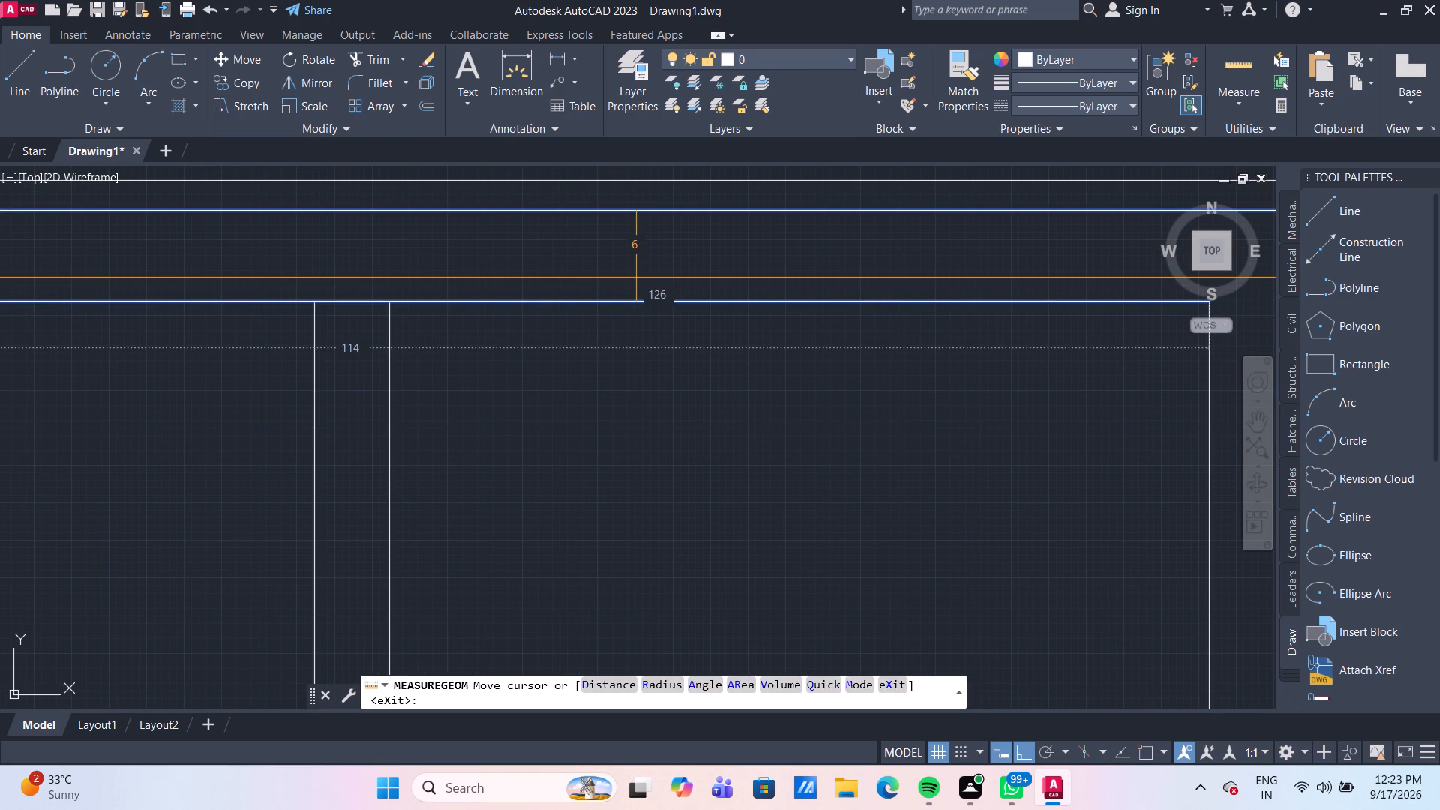
pyautogui.scroll(-2, 636, 277)
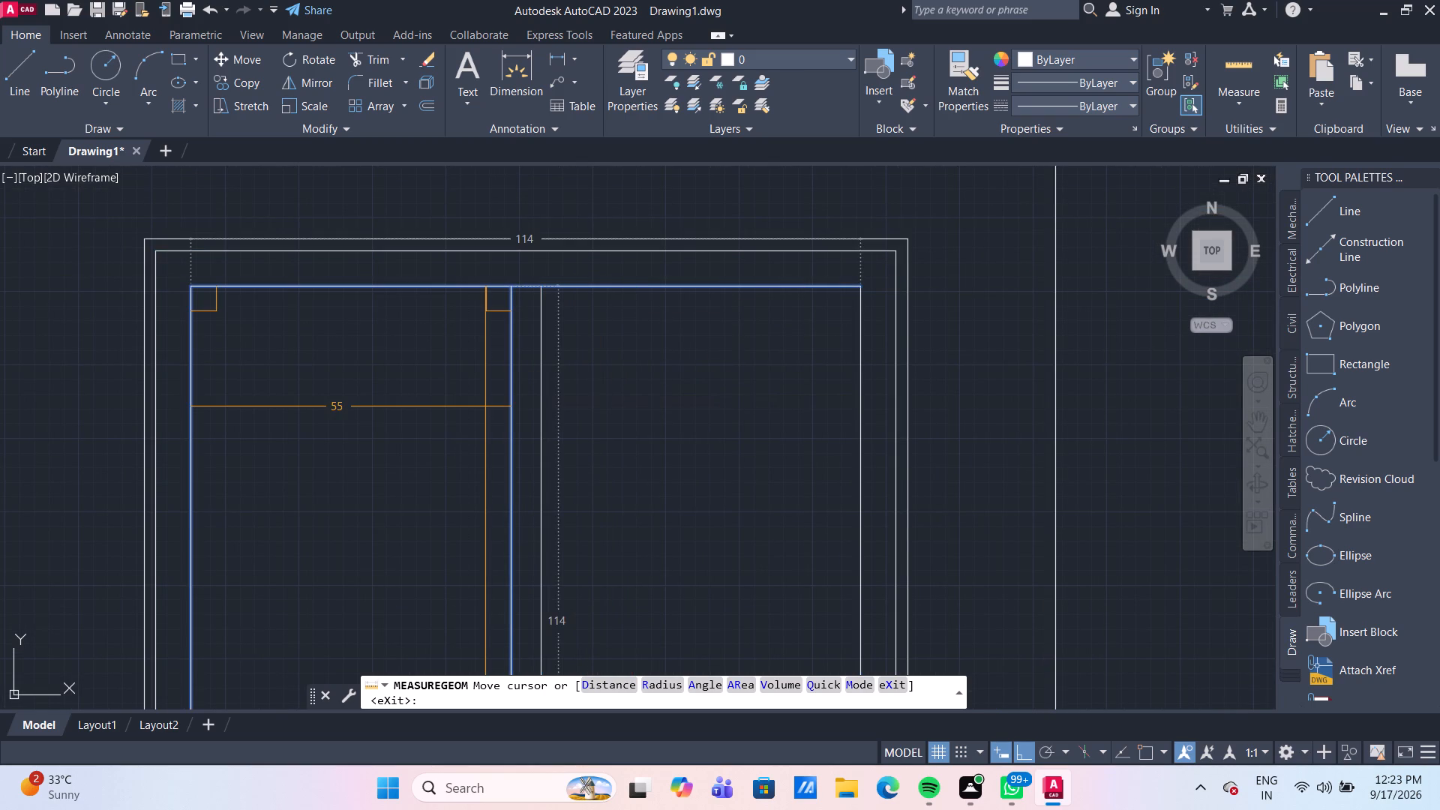
pyautogui.press('Escape')
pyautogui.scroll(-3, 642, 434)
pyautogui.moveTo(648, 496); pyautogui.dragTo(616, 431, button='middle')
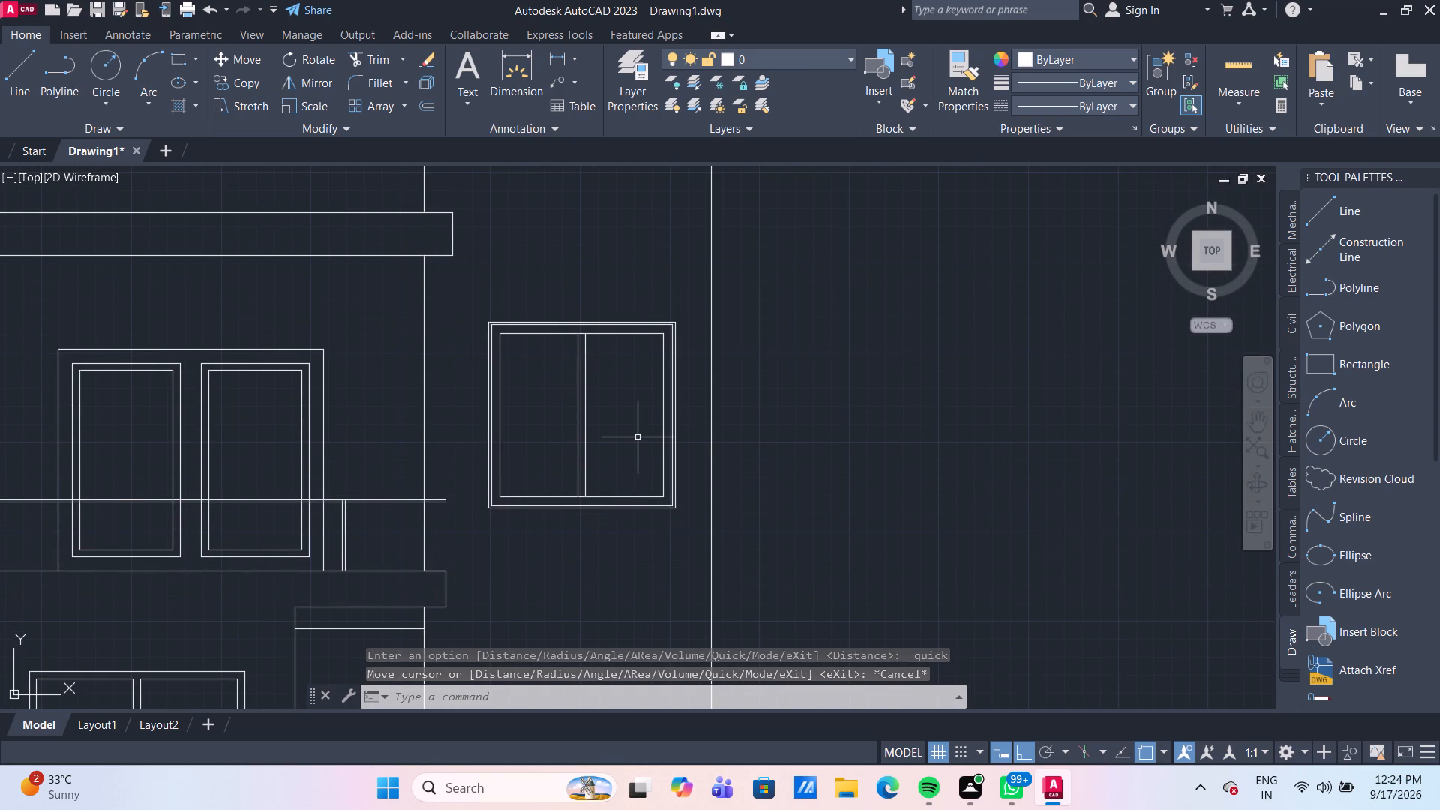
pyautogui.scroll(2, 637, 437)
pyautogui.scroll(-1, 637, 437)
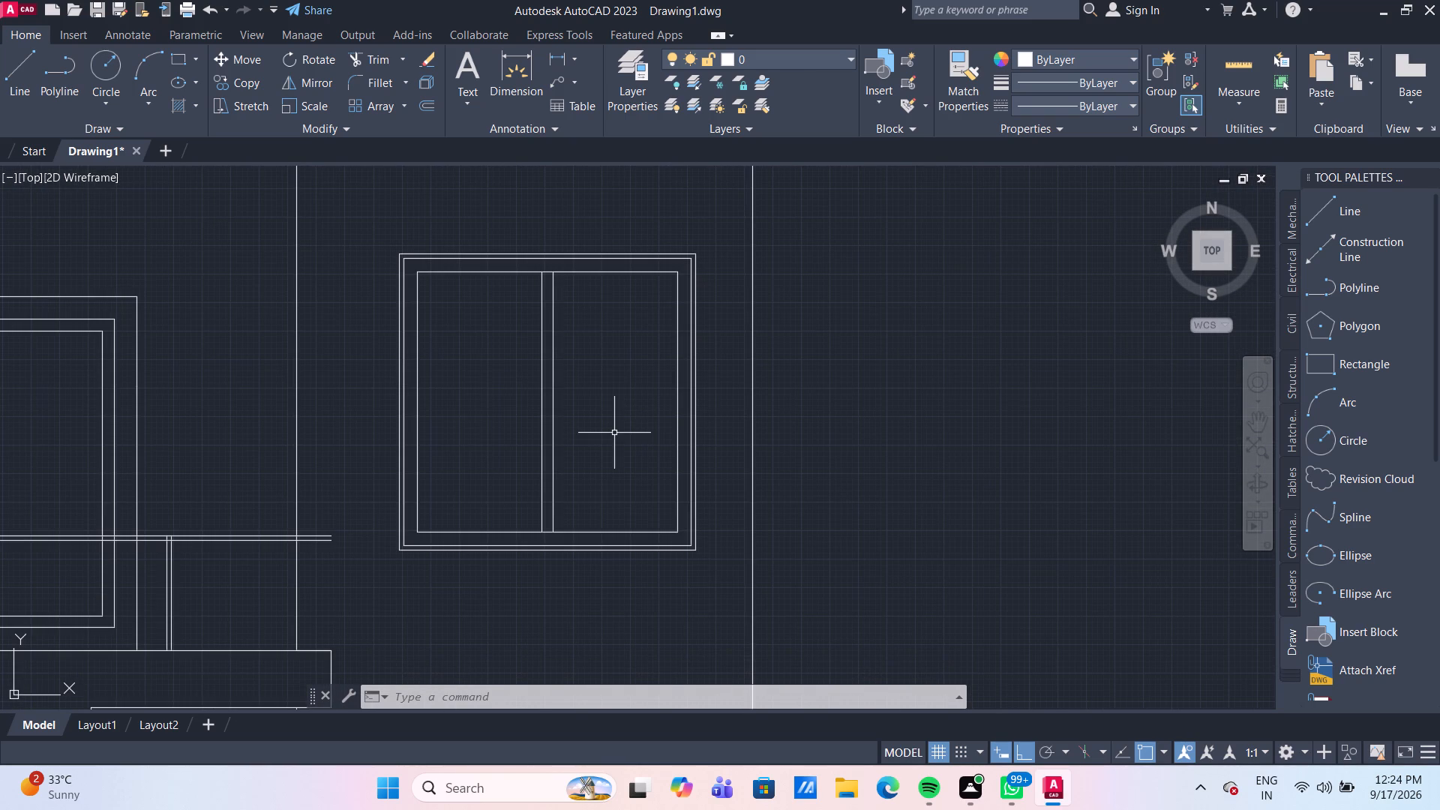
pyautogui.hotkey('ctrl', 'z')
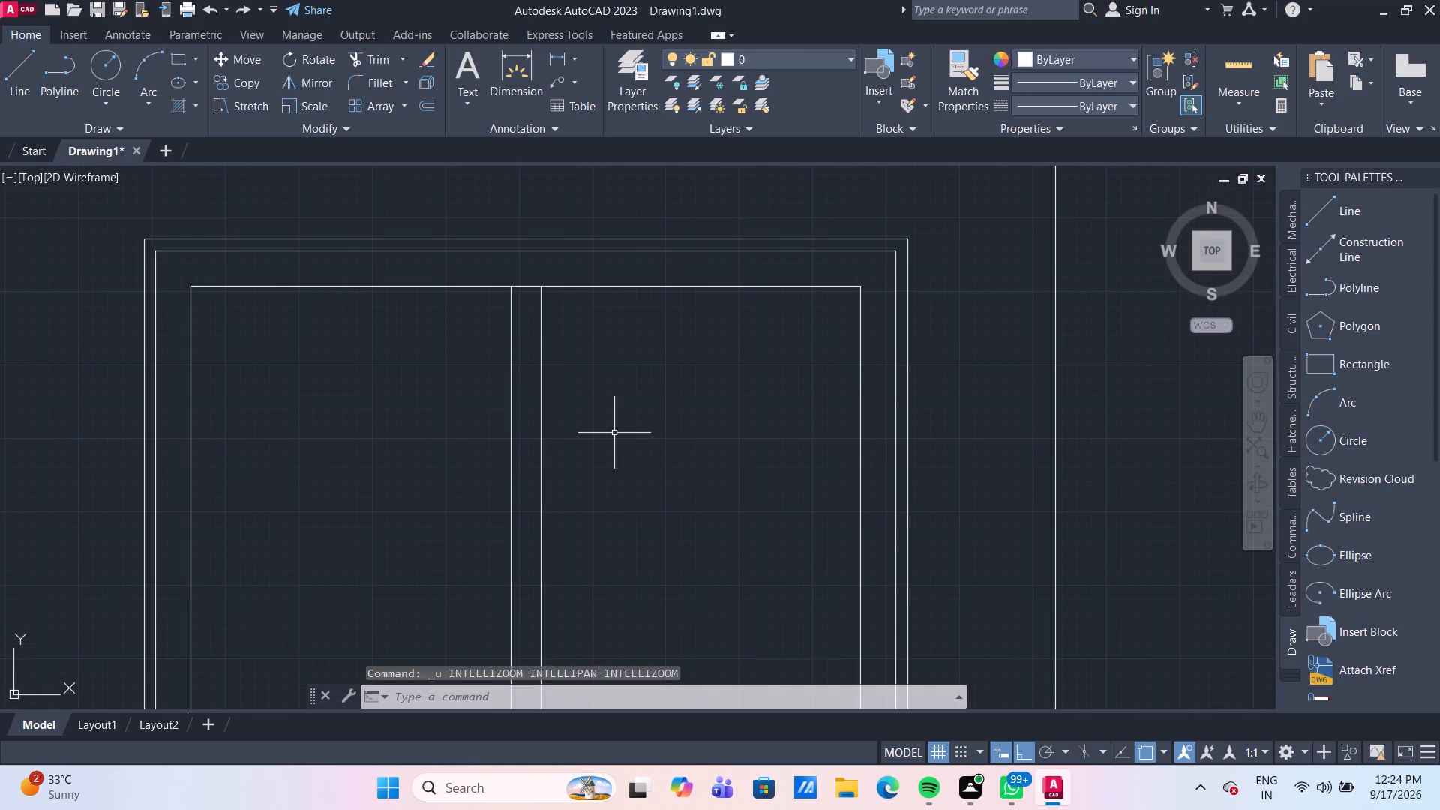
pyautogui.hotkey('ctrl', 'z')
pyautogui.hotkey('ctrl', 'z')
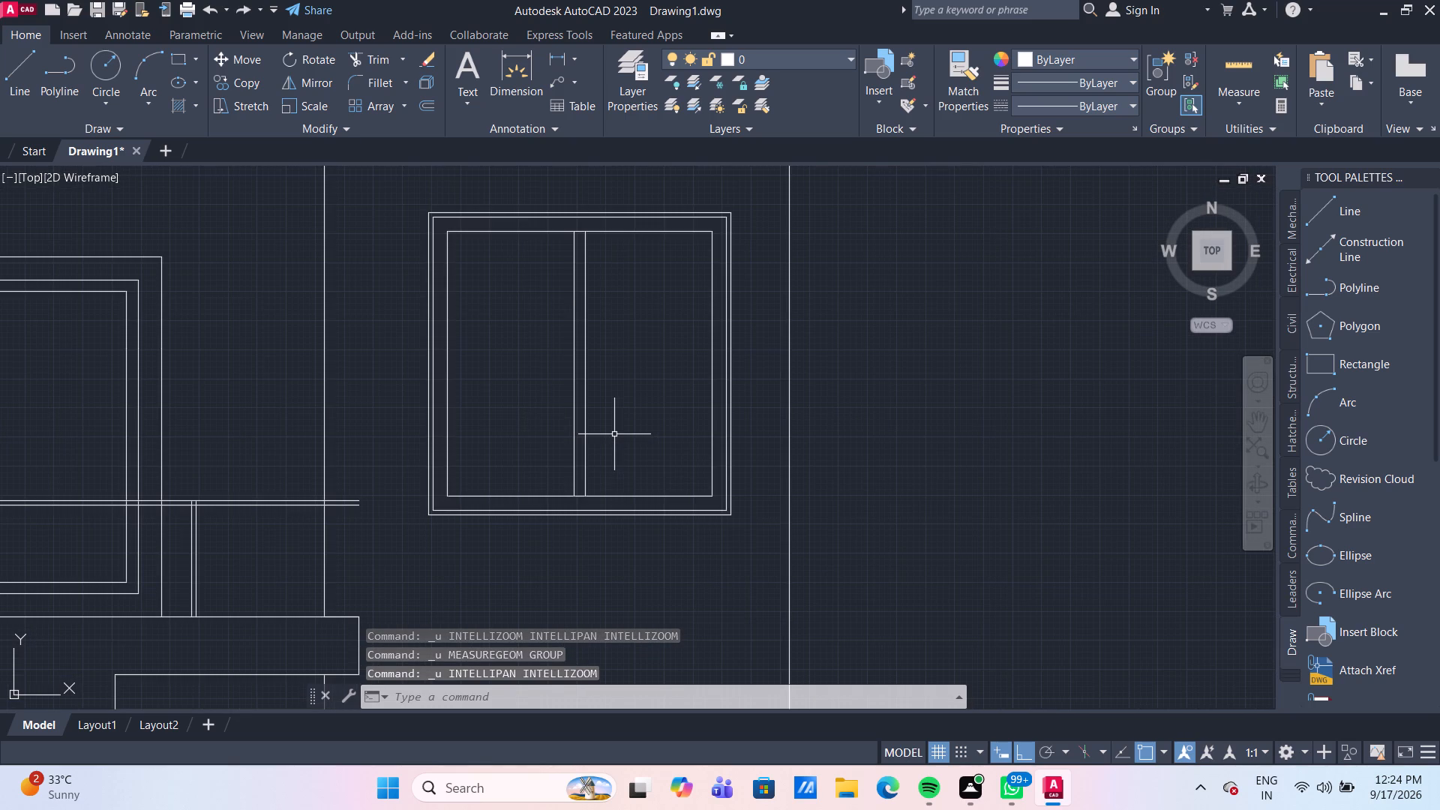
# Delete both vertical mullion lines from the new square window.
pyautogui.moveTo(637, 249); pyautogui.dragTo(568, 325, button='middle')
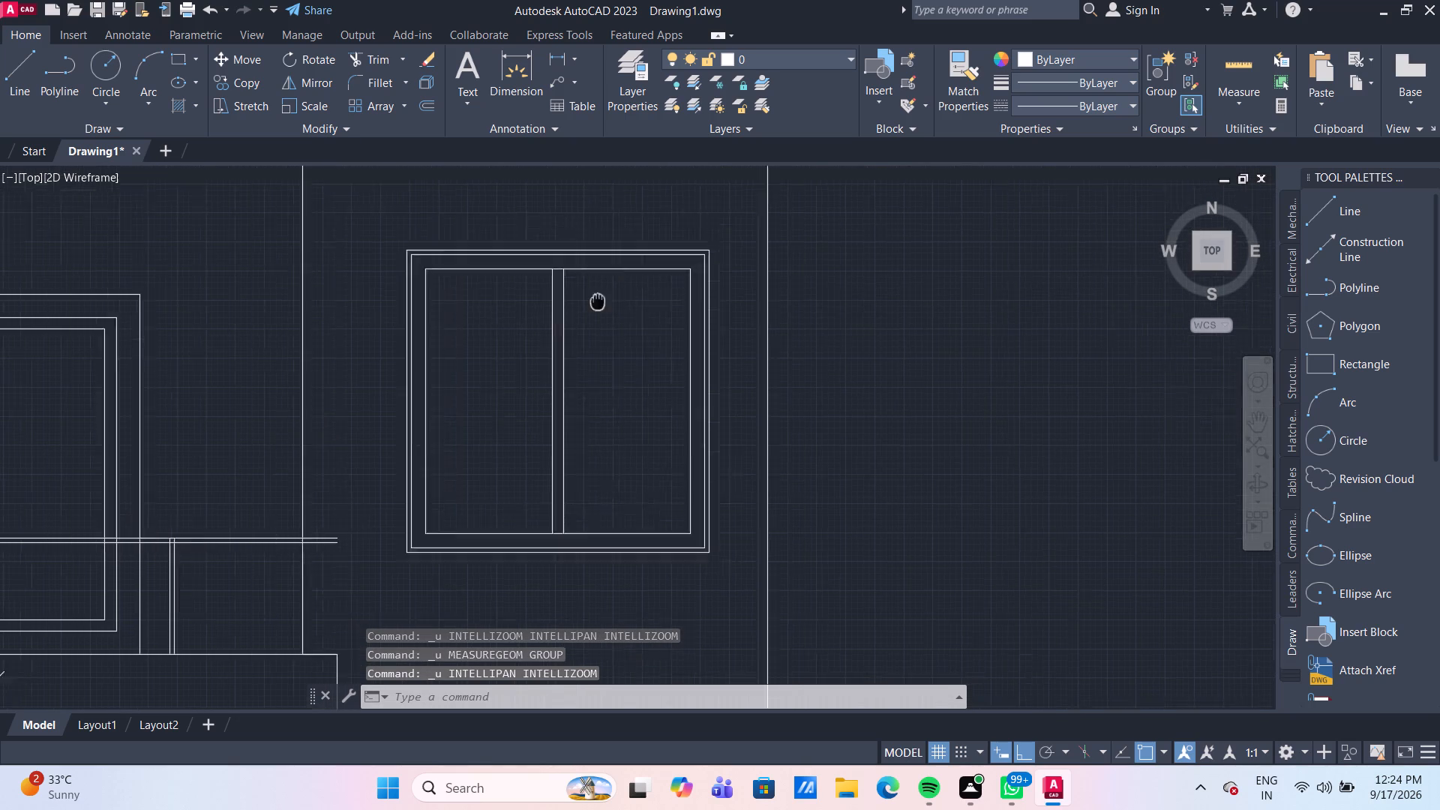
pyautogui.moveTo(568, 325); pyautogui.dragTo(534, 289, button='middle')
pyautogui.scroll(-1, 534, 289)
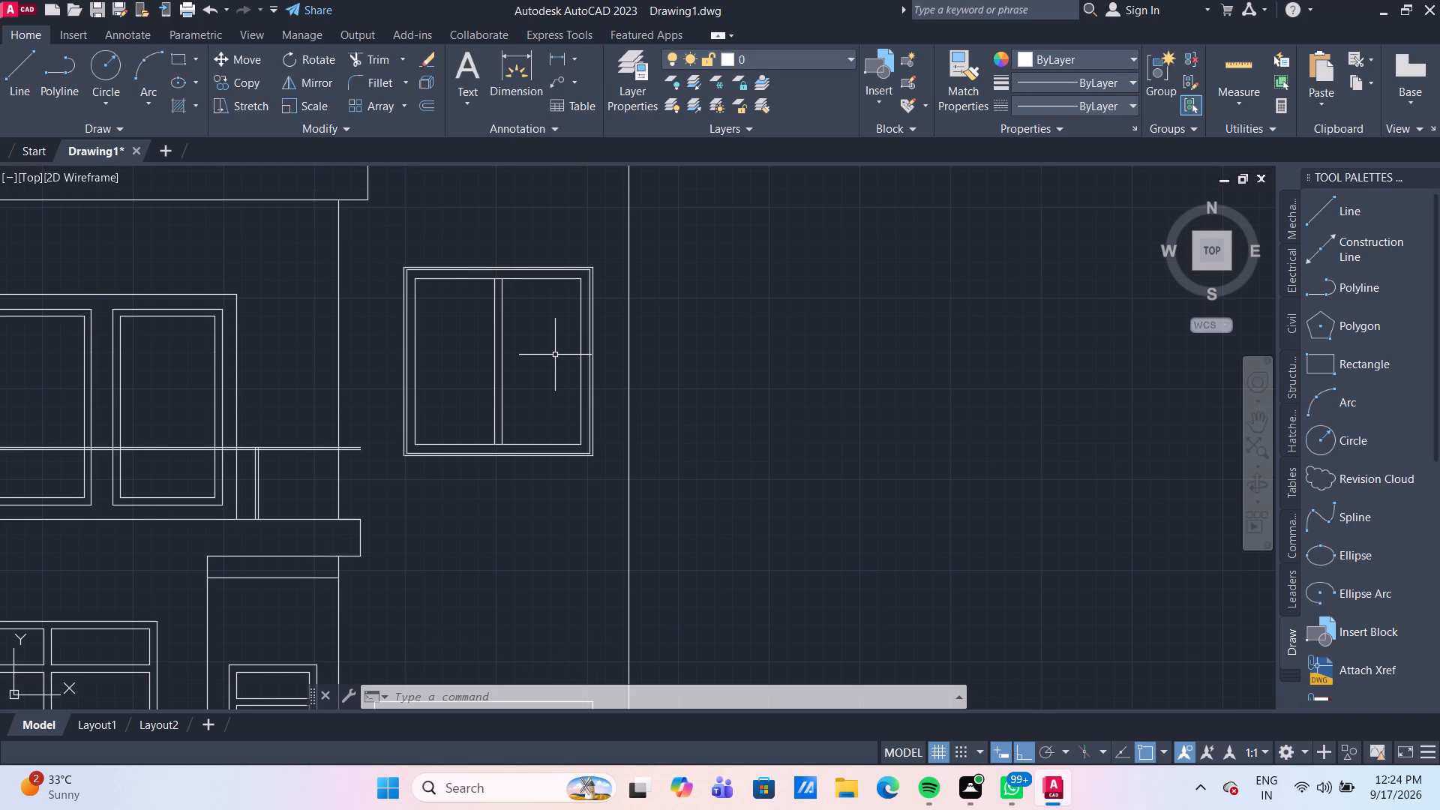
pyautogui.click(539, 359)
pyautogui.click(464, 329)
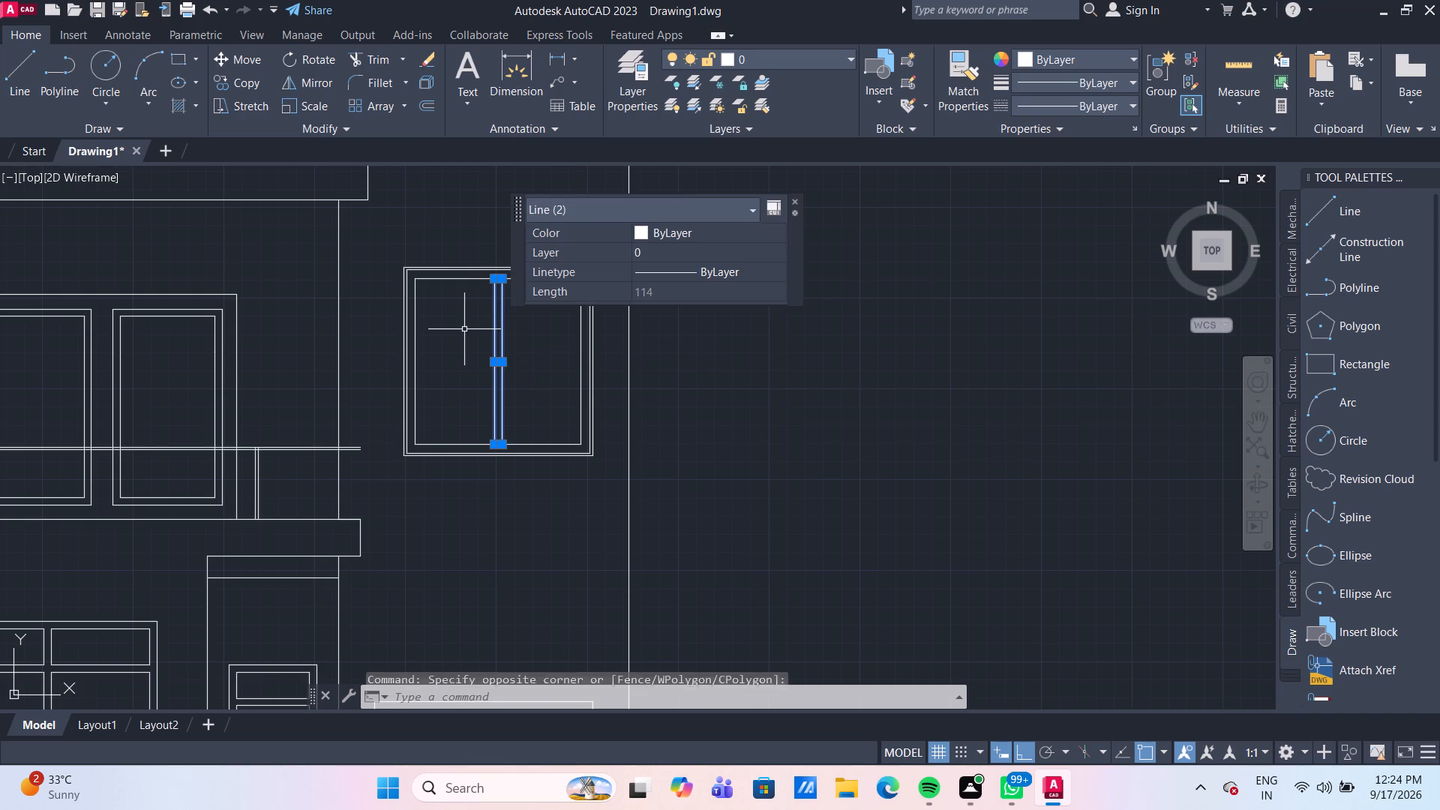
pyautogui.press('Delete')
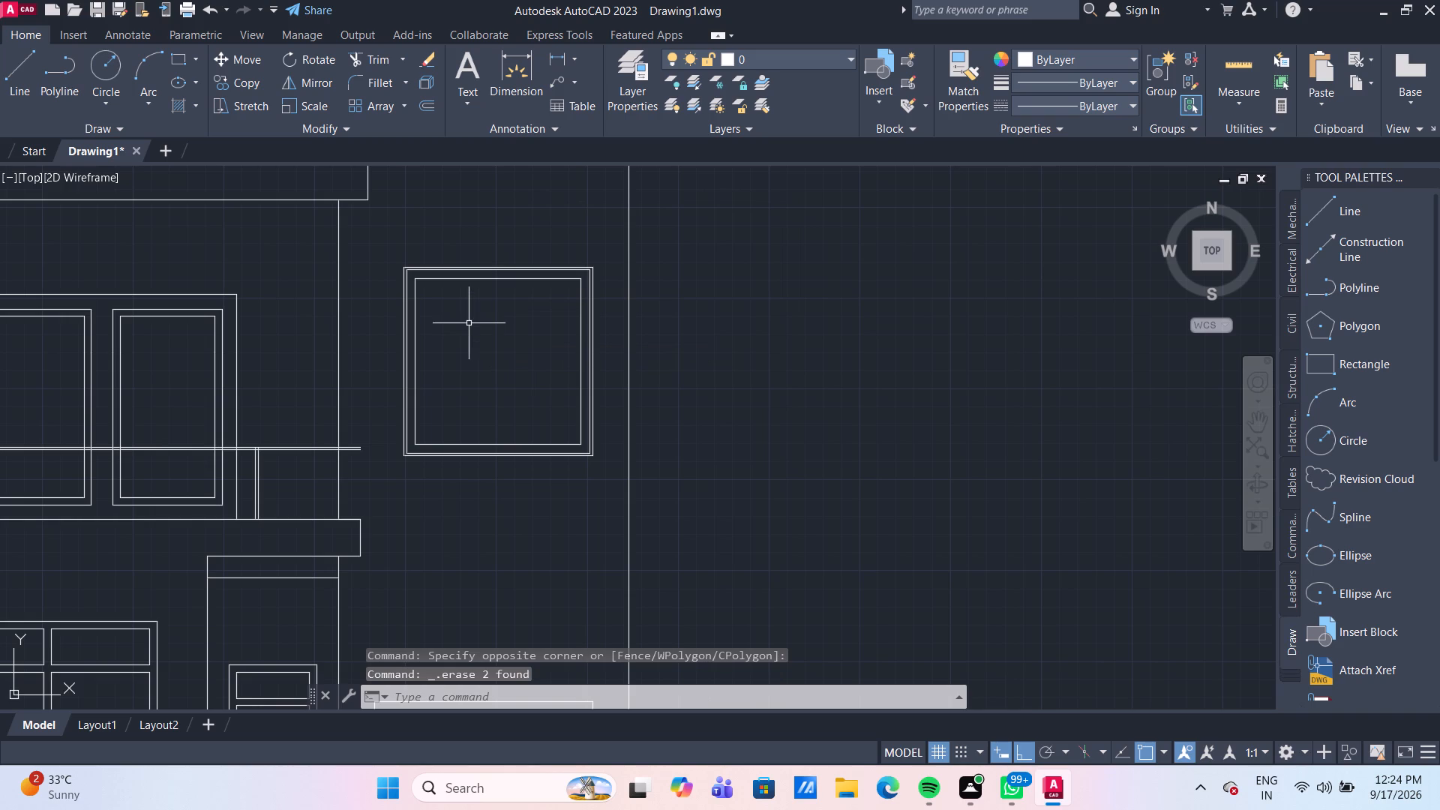
# Measure the width and height of the window's innermost square.
pyautogui.scroll(1, 469, 323)
pyautogui.moveTo(469, 323); pyautogui.dragTo(457, 349, button='middle')
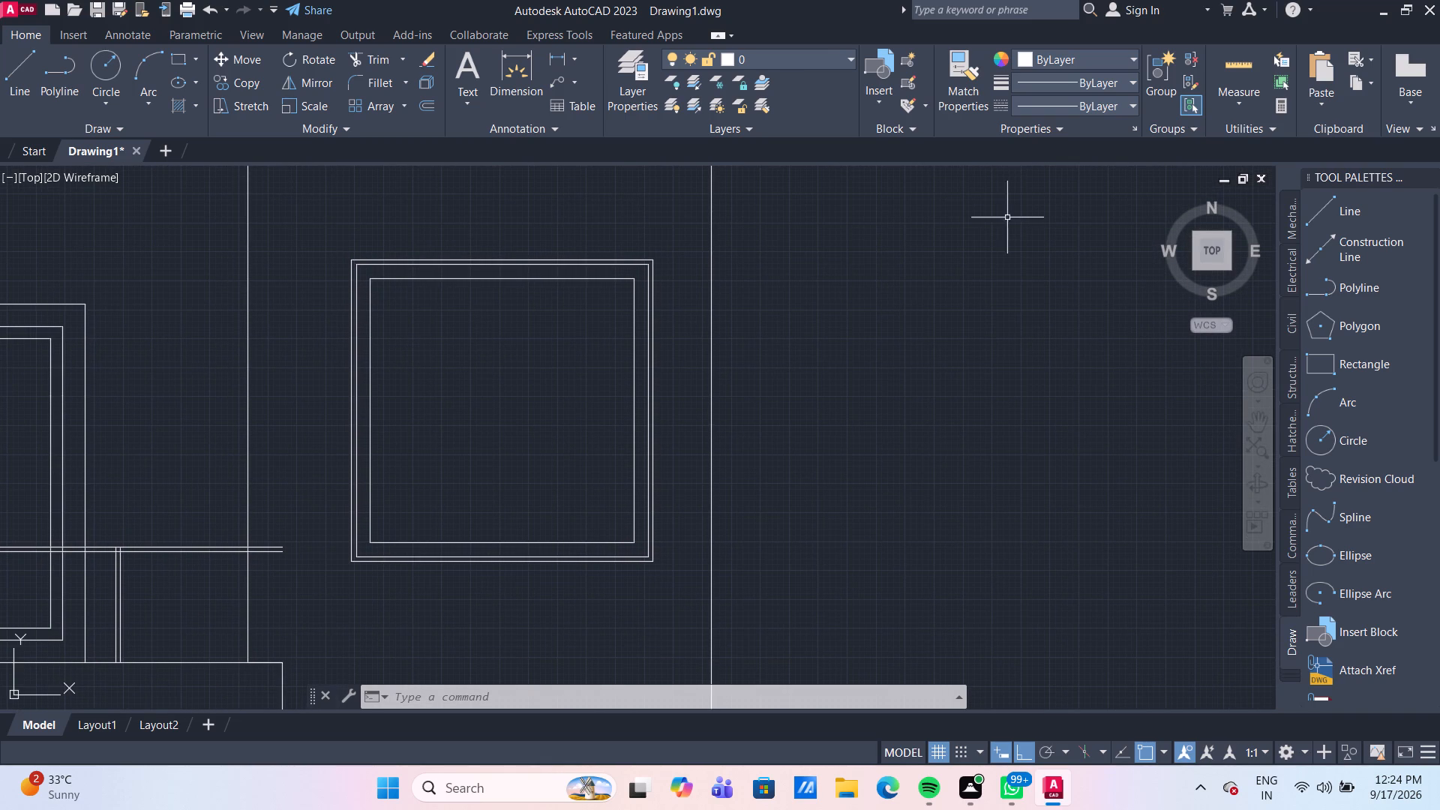
pyautogui.click(1246, 68)
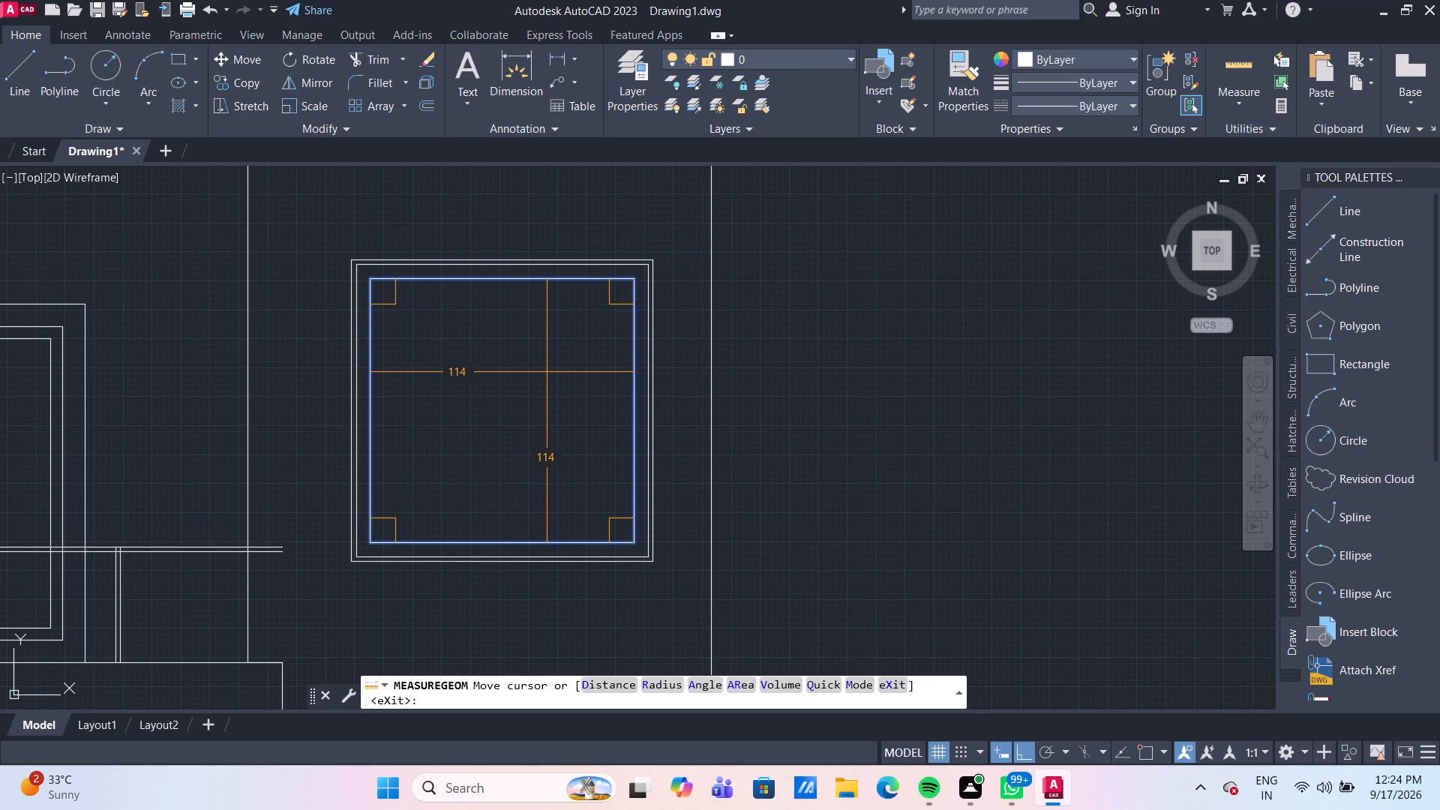
pyautogui.press('Escape')
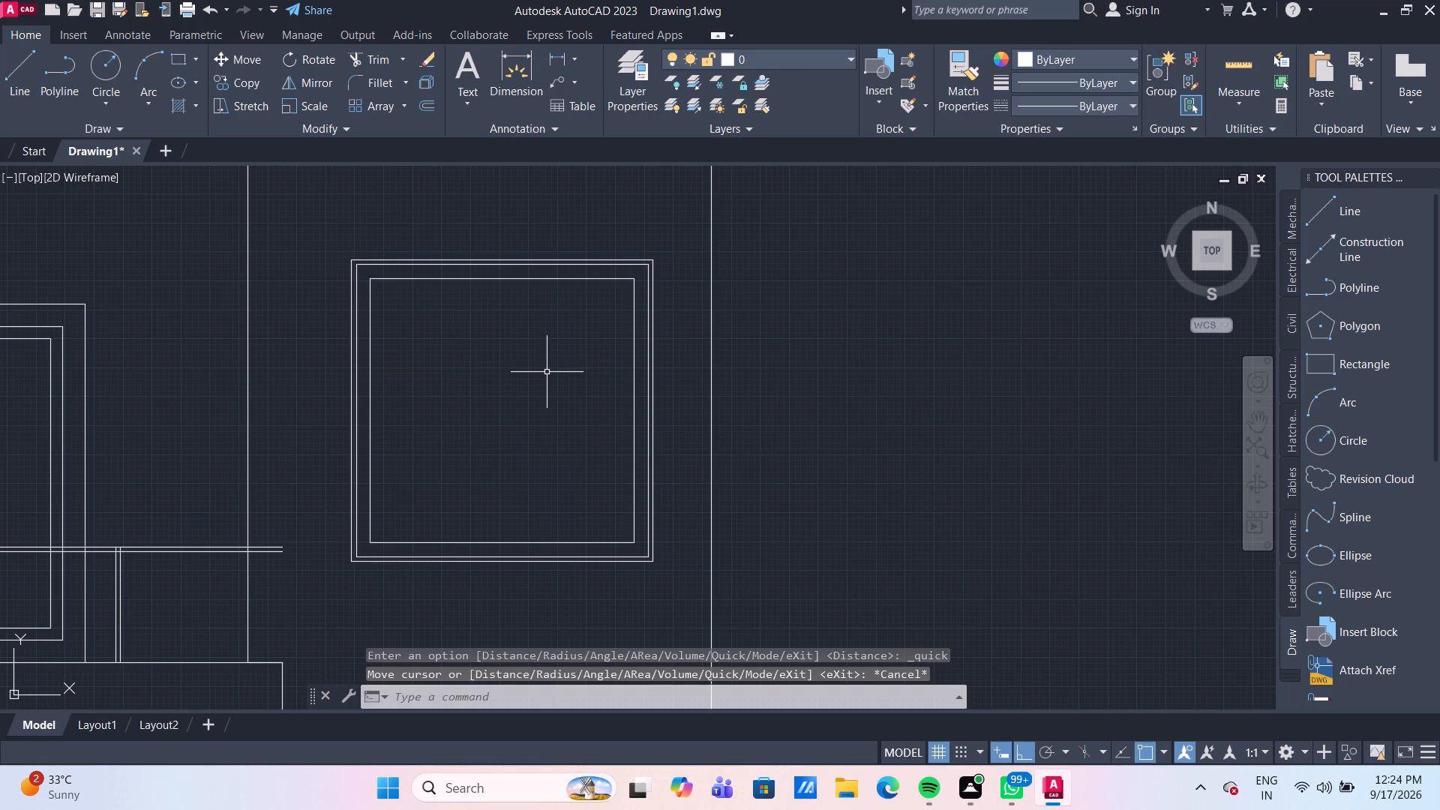
# Draw a vertical centre line in the innermost window square, from its top edge midpoint to its bottom edge midpoint.
pyautogui.click(37, 73)
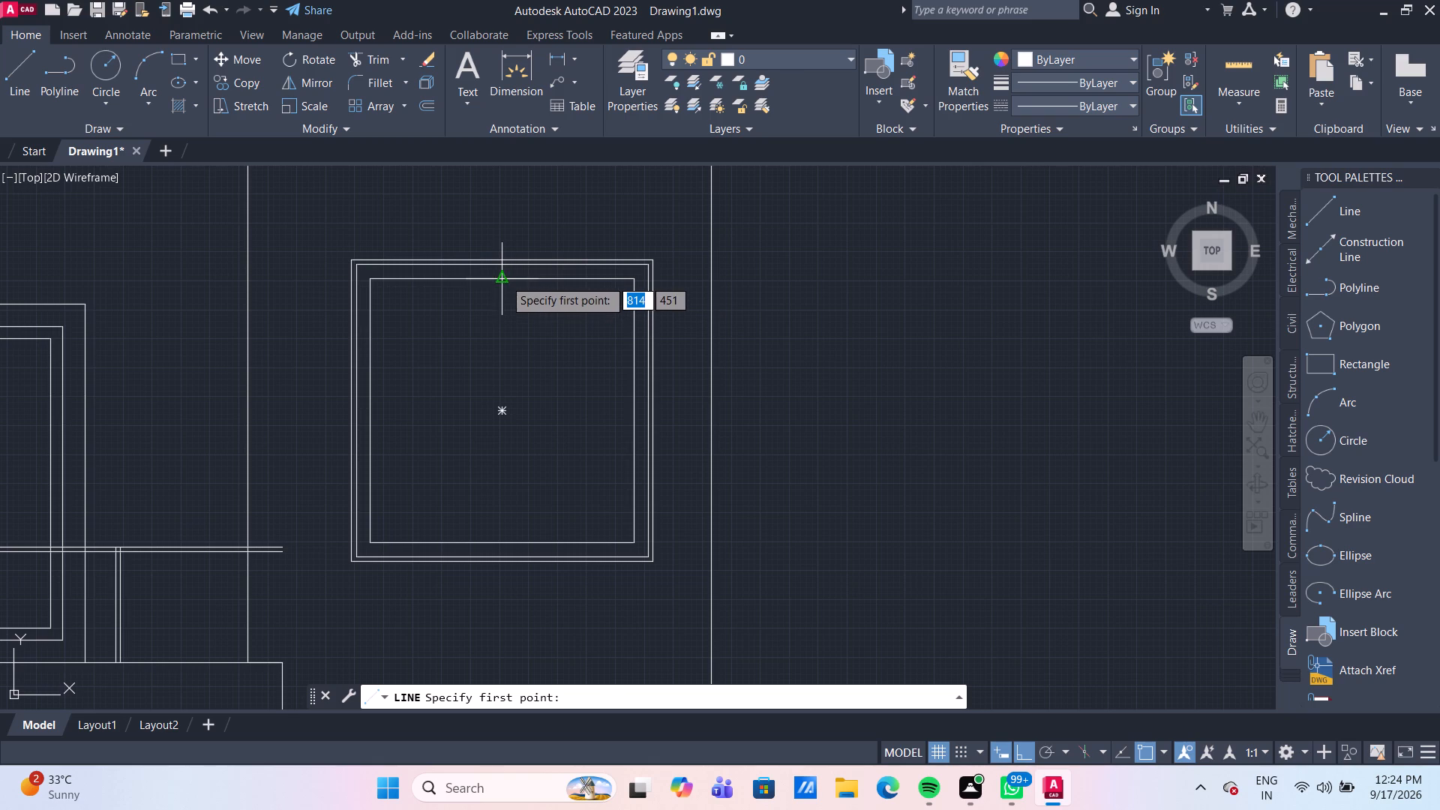
pyautogui.click(504, 279)
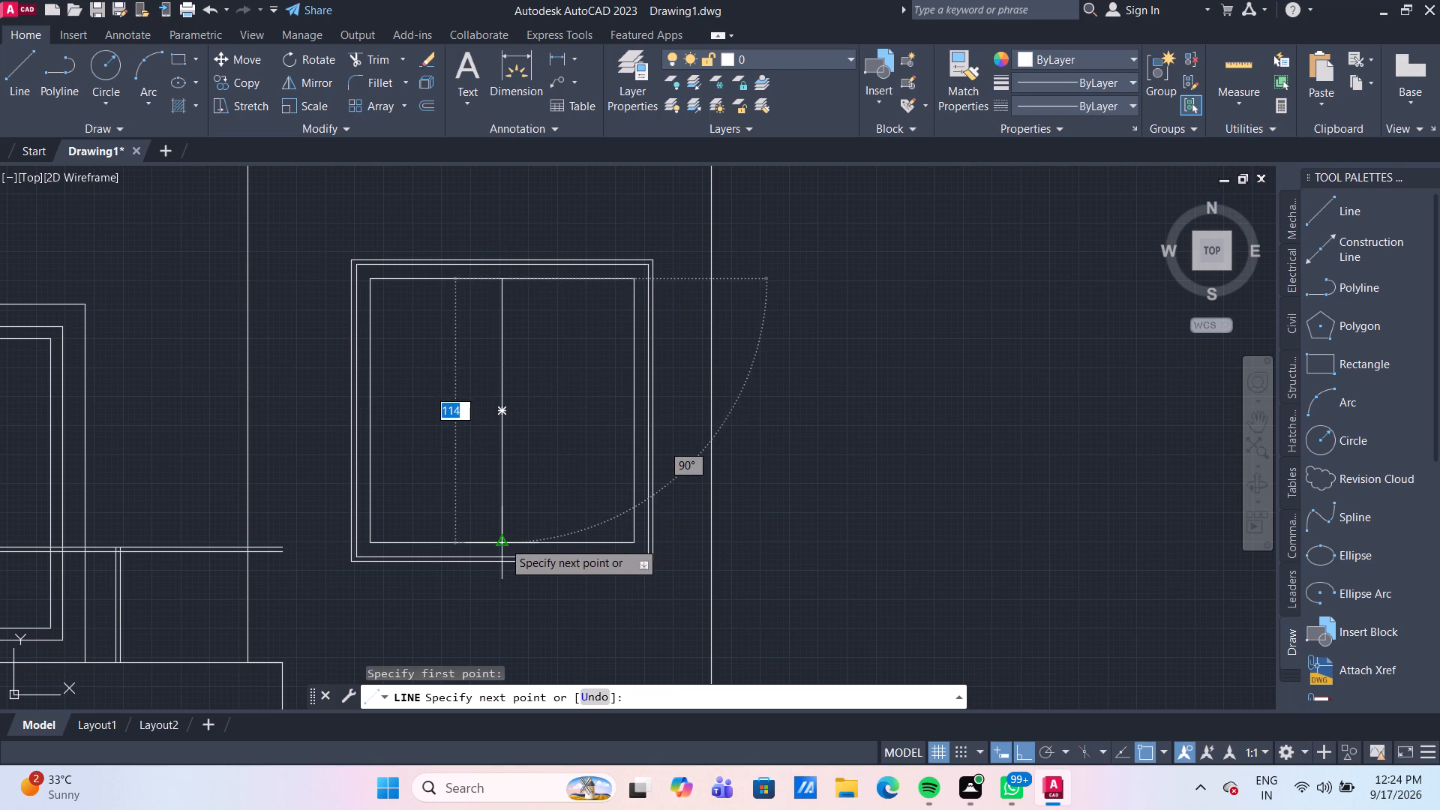
pyautogui.click(503, 541)
pyautogui.press('Escape')
# Offset the window's vertical centre line by 3 to each side.
pyautogui.press('o')
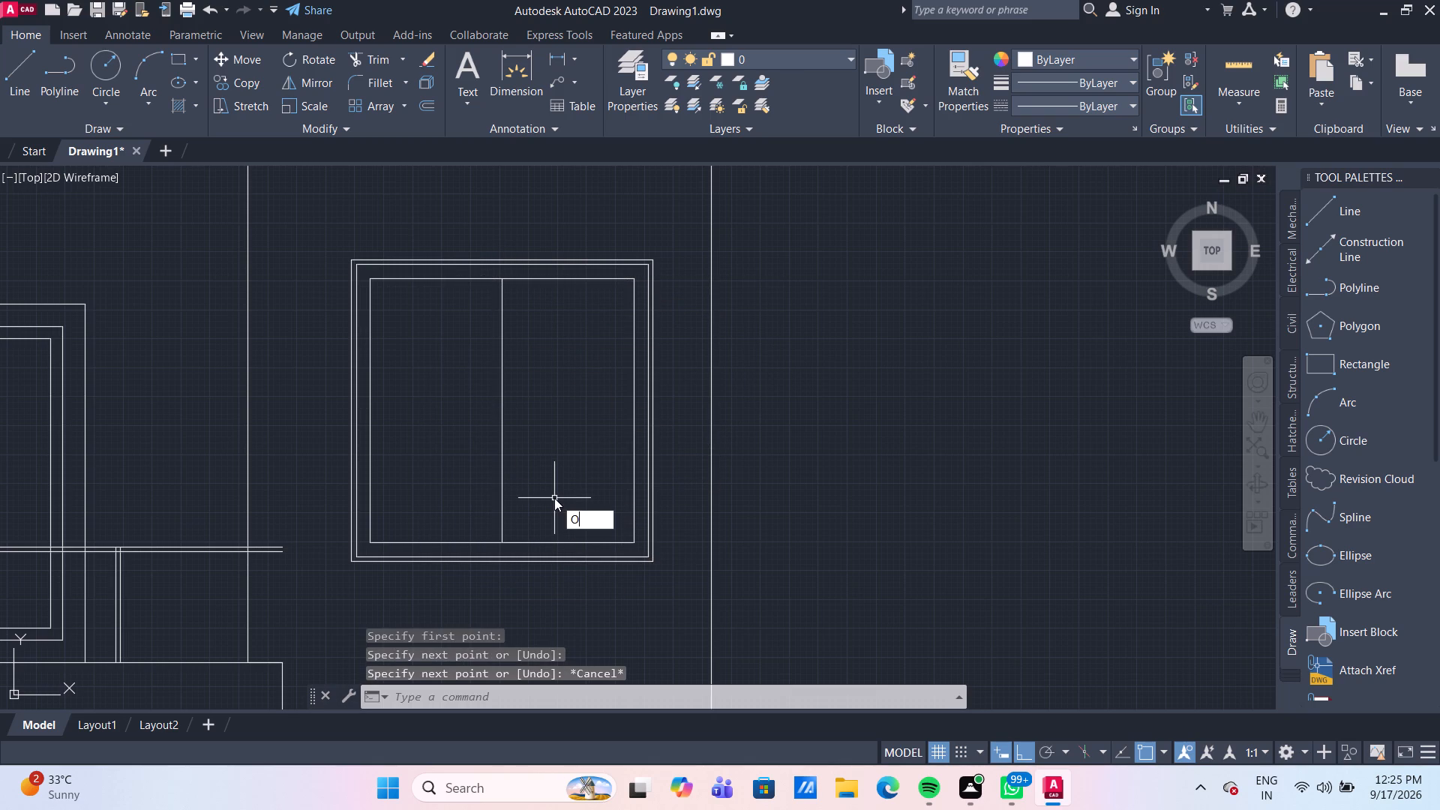
pyautogui.press('Return')
pyautogui.press('Return')
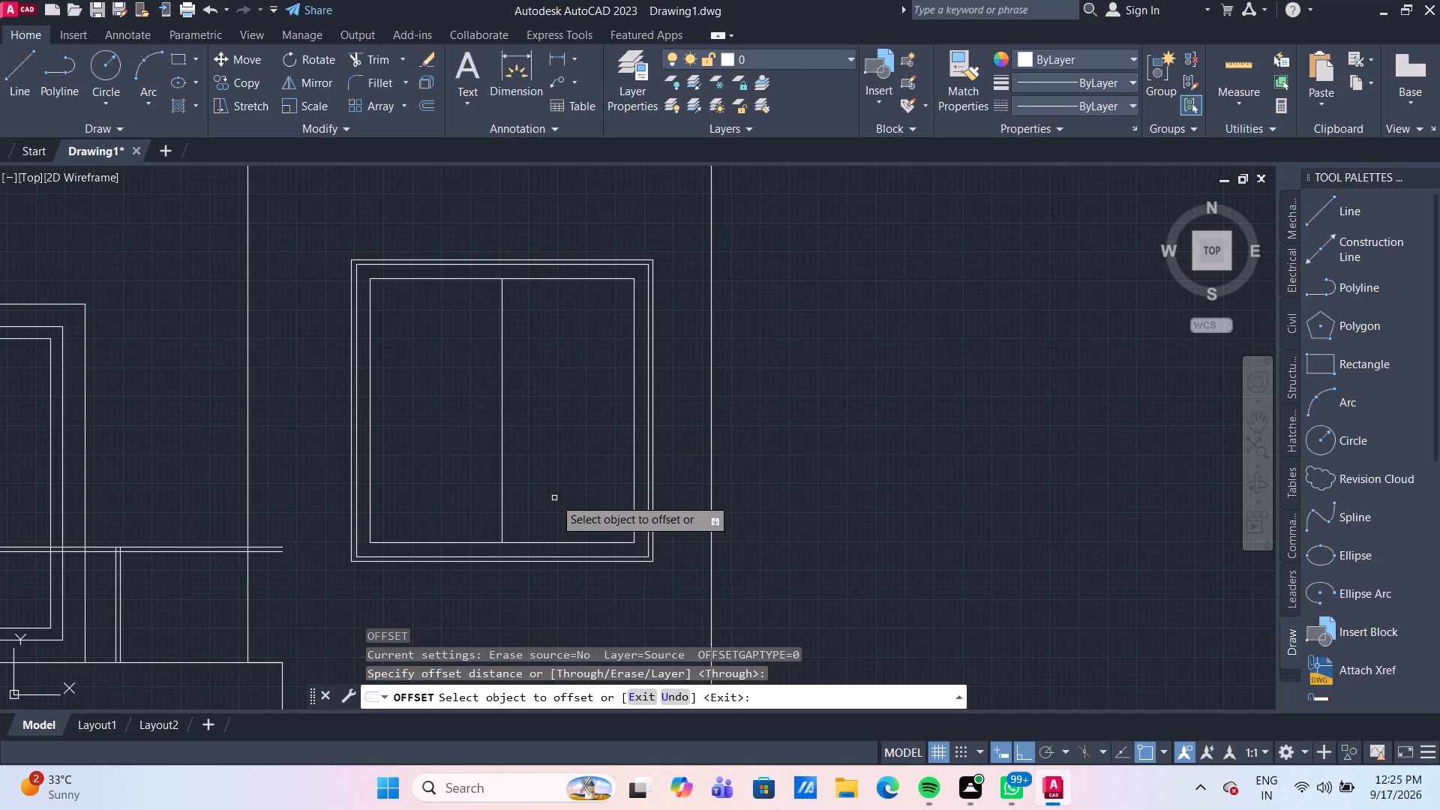
pyautogui.scroll(2, 511, 439)
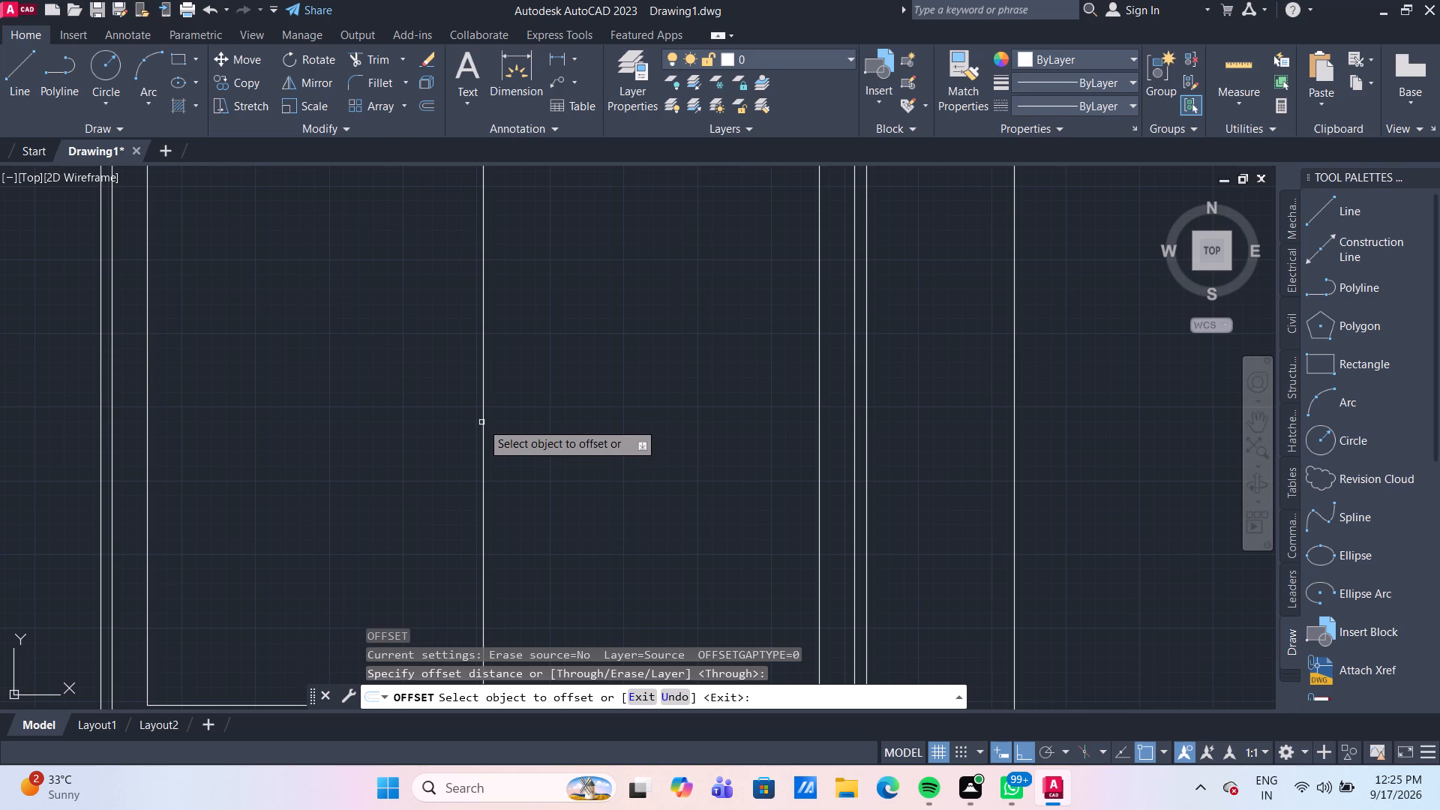
pyautogui.moveTo(481, 422); pyautogui.dragTo(488, 424)
pyautogui.press('3')
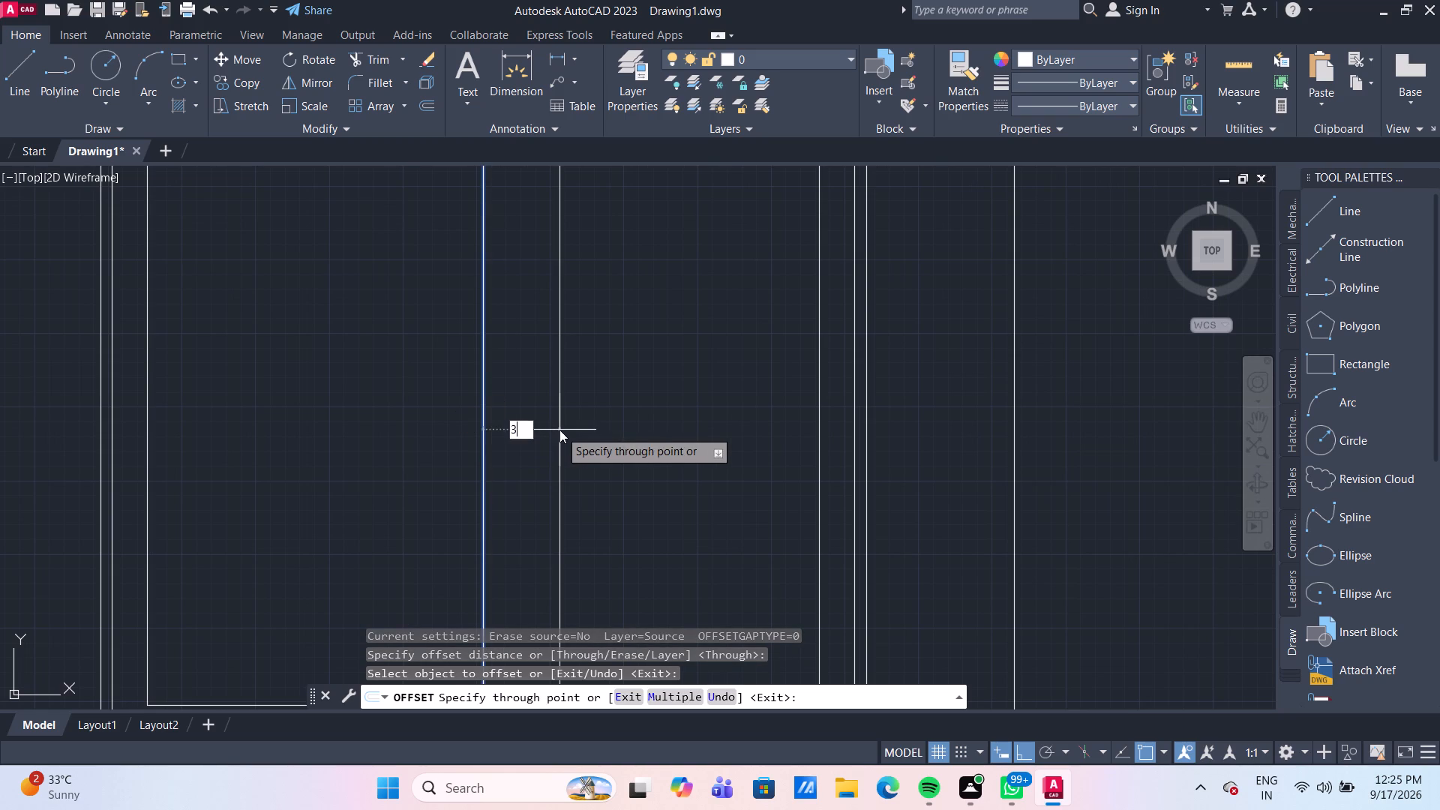
pyautogui.press('Return')
pyautogui.click(484, 407)
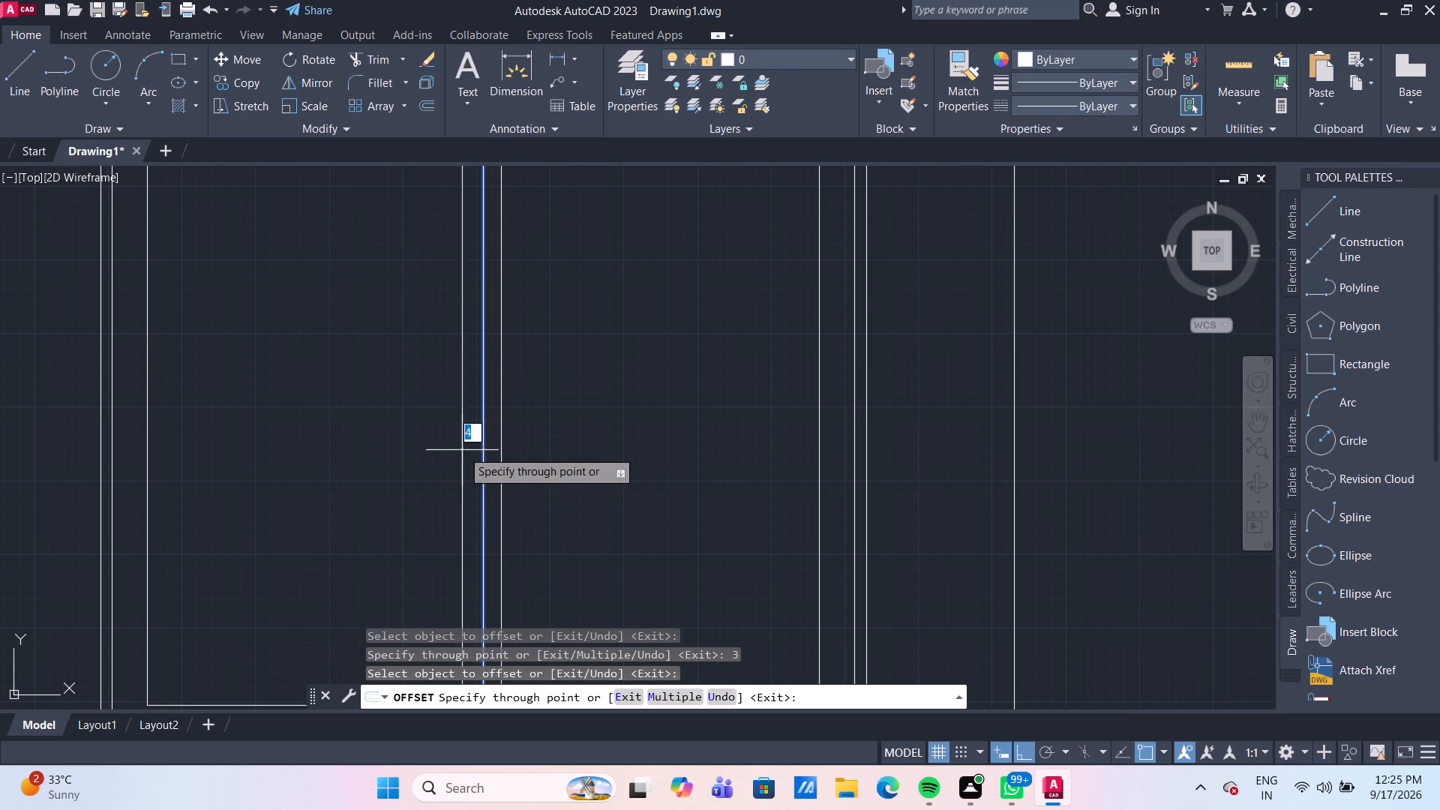
pyautogui.press('3')
pyautogui.press('Return')
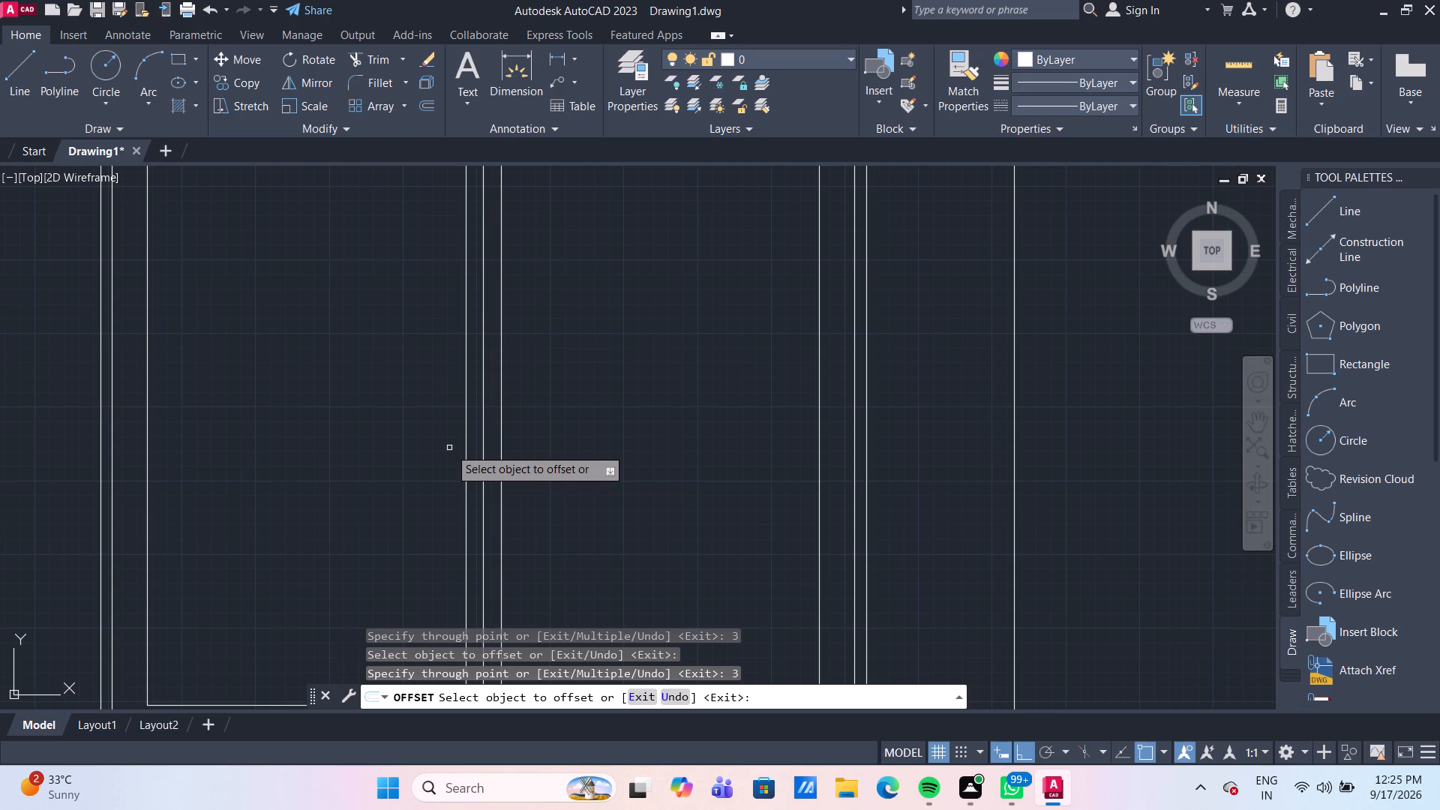
pyautogui.press('Escape')
# Delete the centre line between the two offset mullion lines.
pyautogui.click(484, 458)
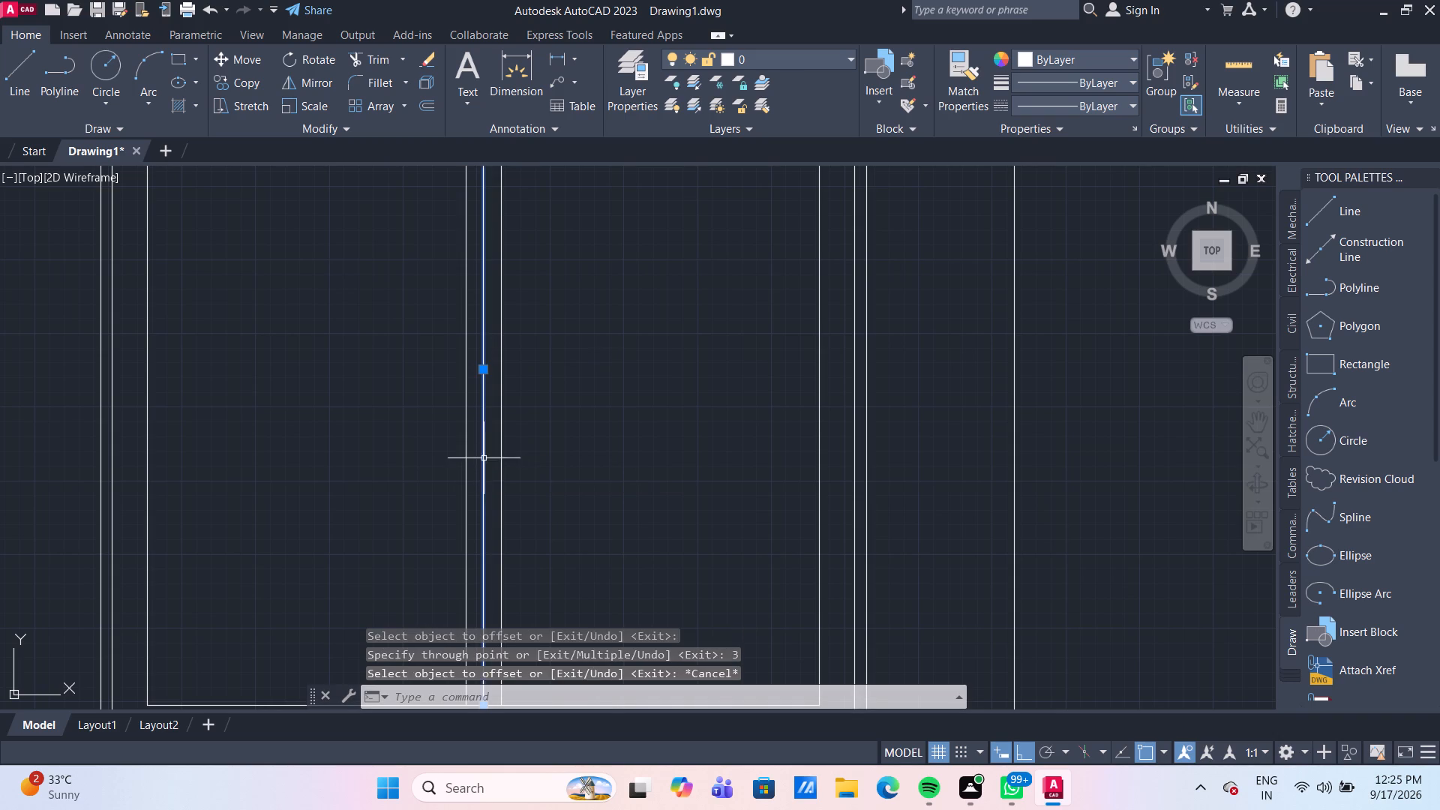
pyautogui.press('Delete')
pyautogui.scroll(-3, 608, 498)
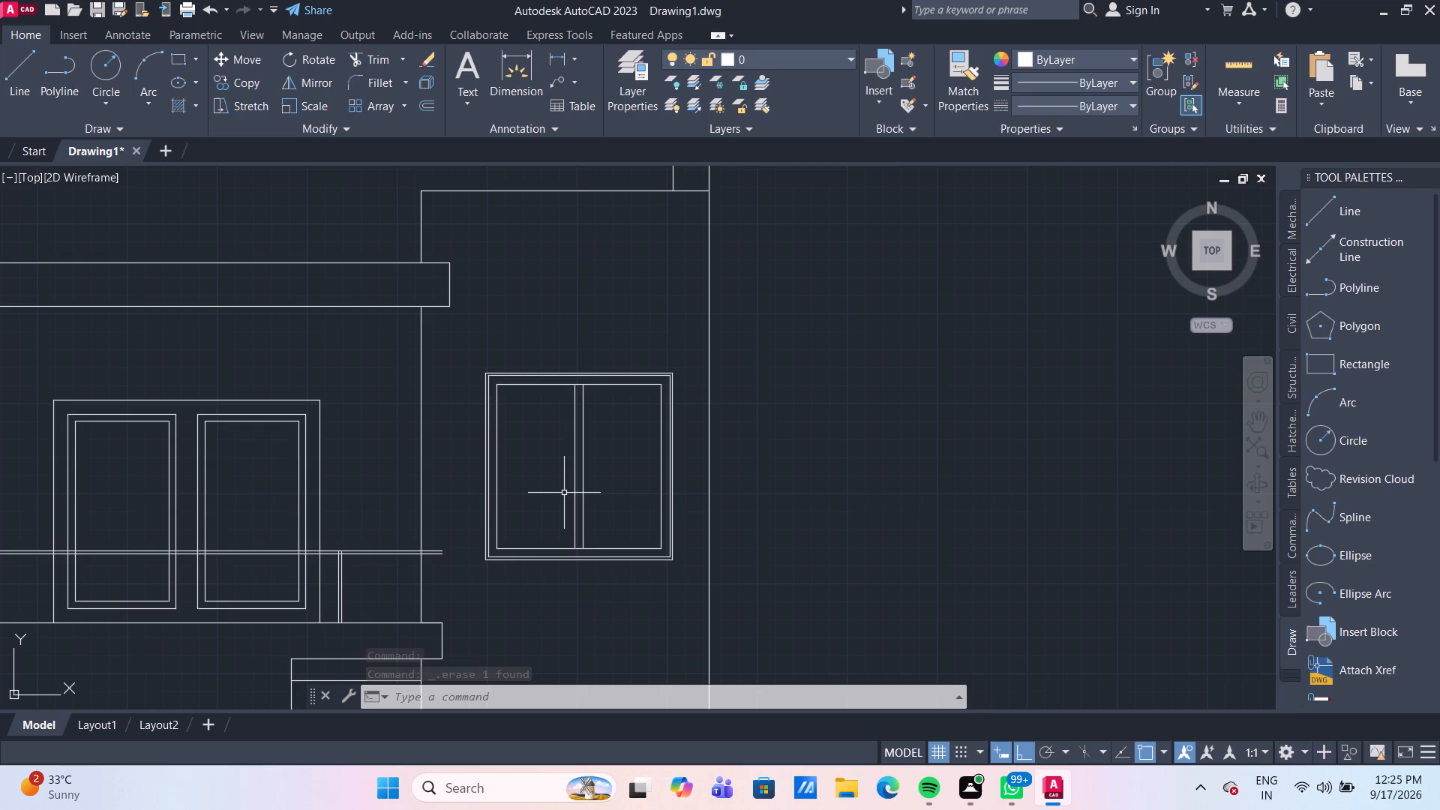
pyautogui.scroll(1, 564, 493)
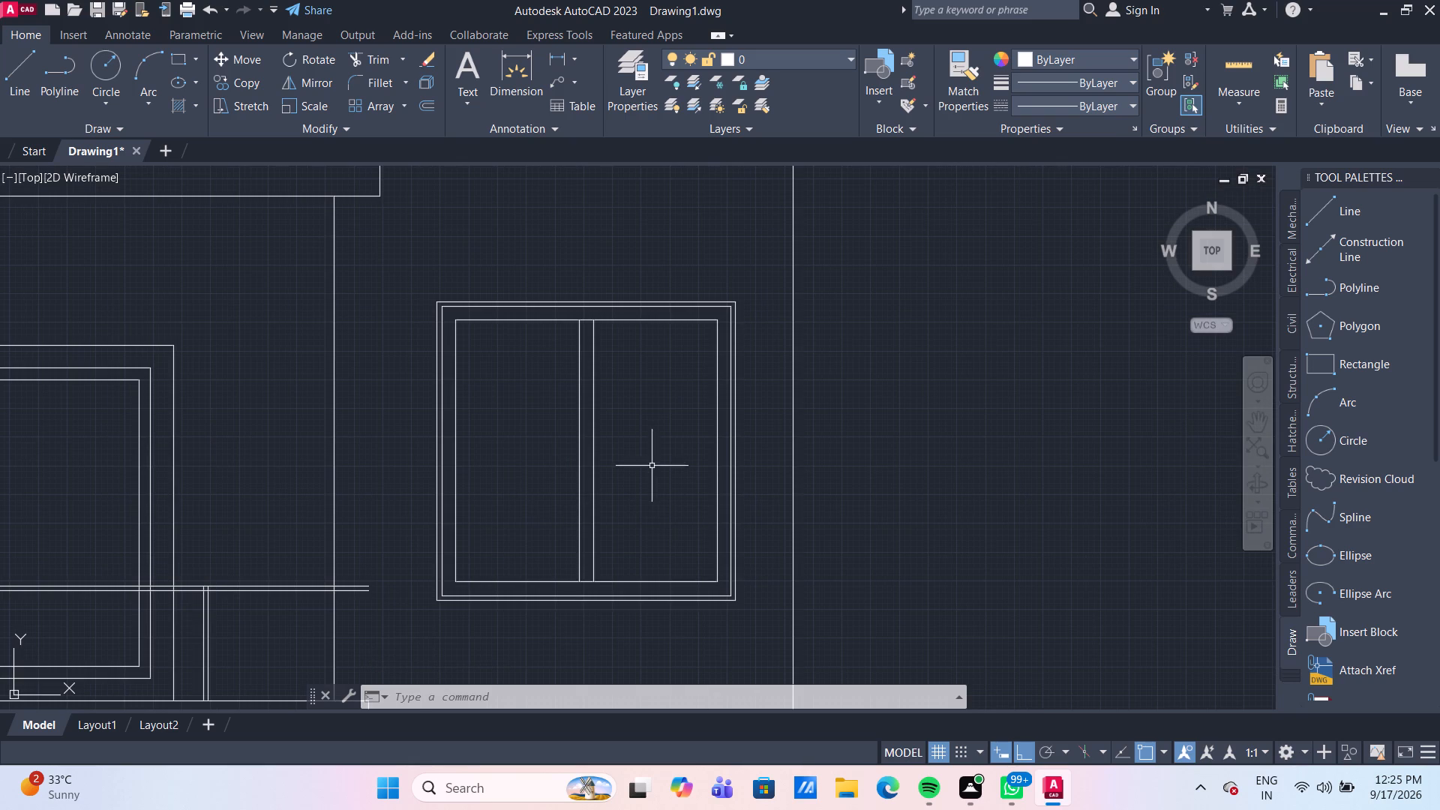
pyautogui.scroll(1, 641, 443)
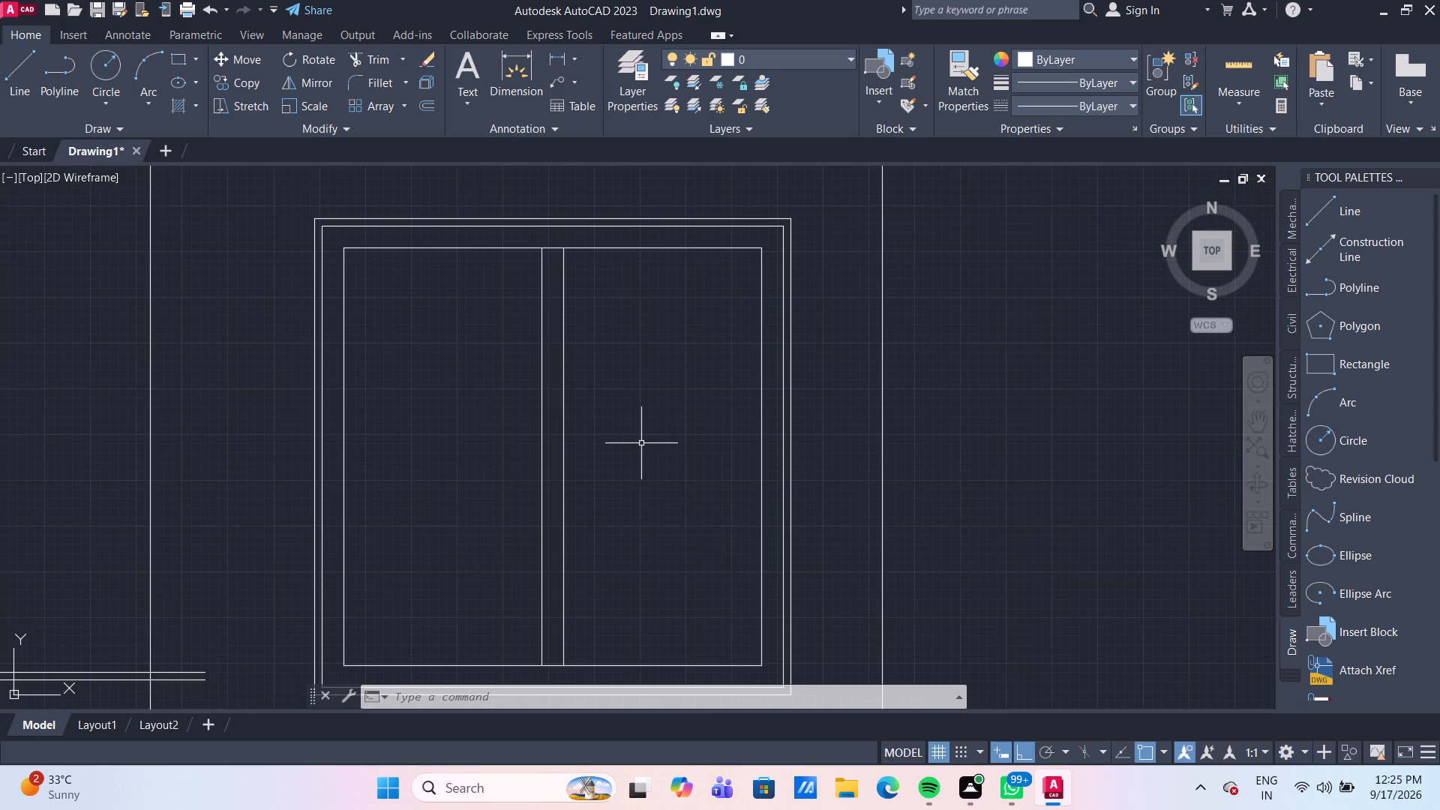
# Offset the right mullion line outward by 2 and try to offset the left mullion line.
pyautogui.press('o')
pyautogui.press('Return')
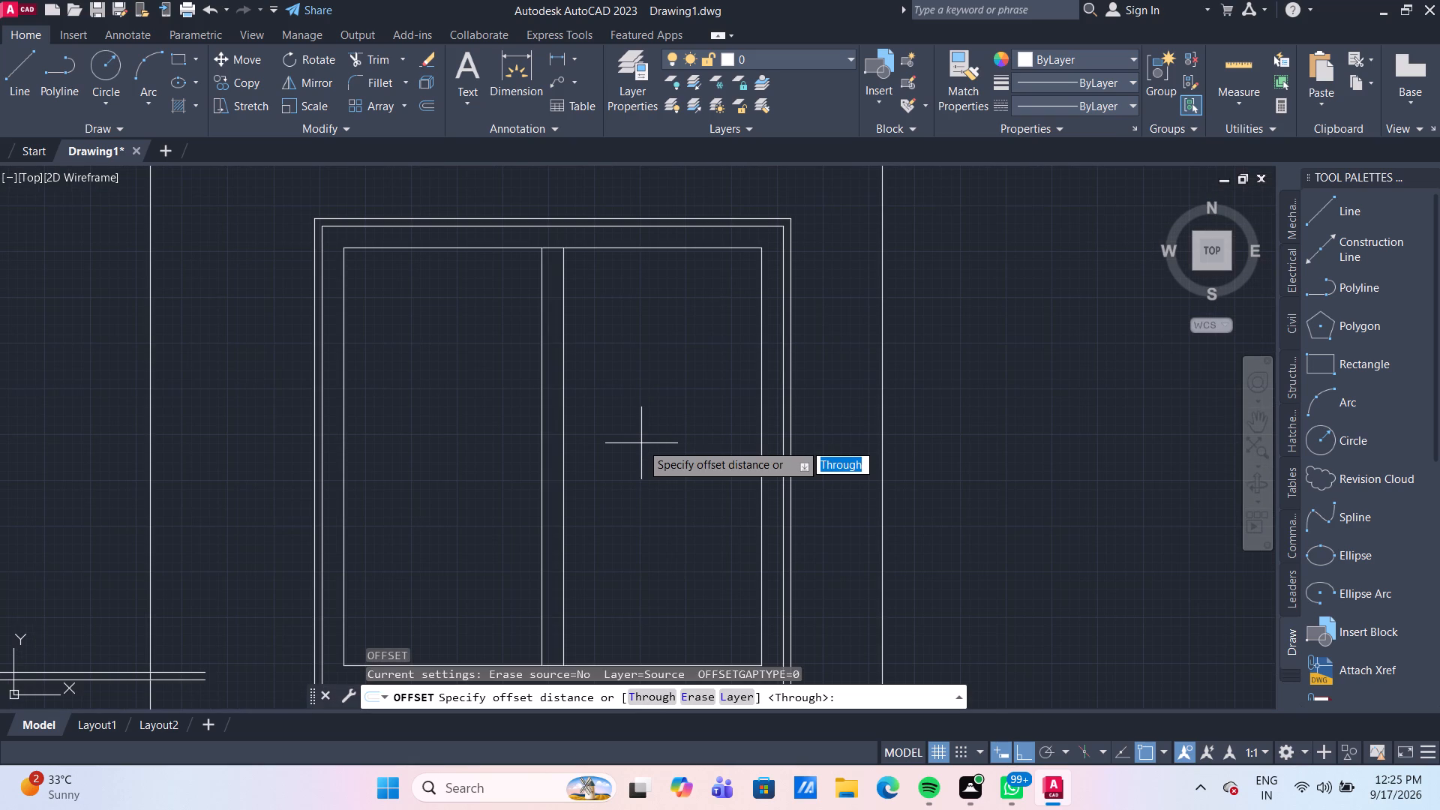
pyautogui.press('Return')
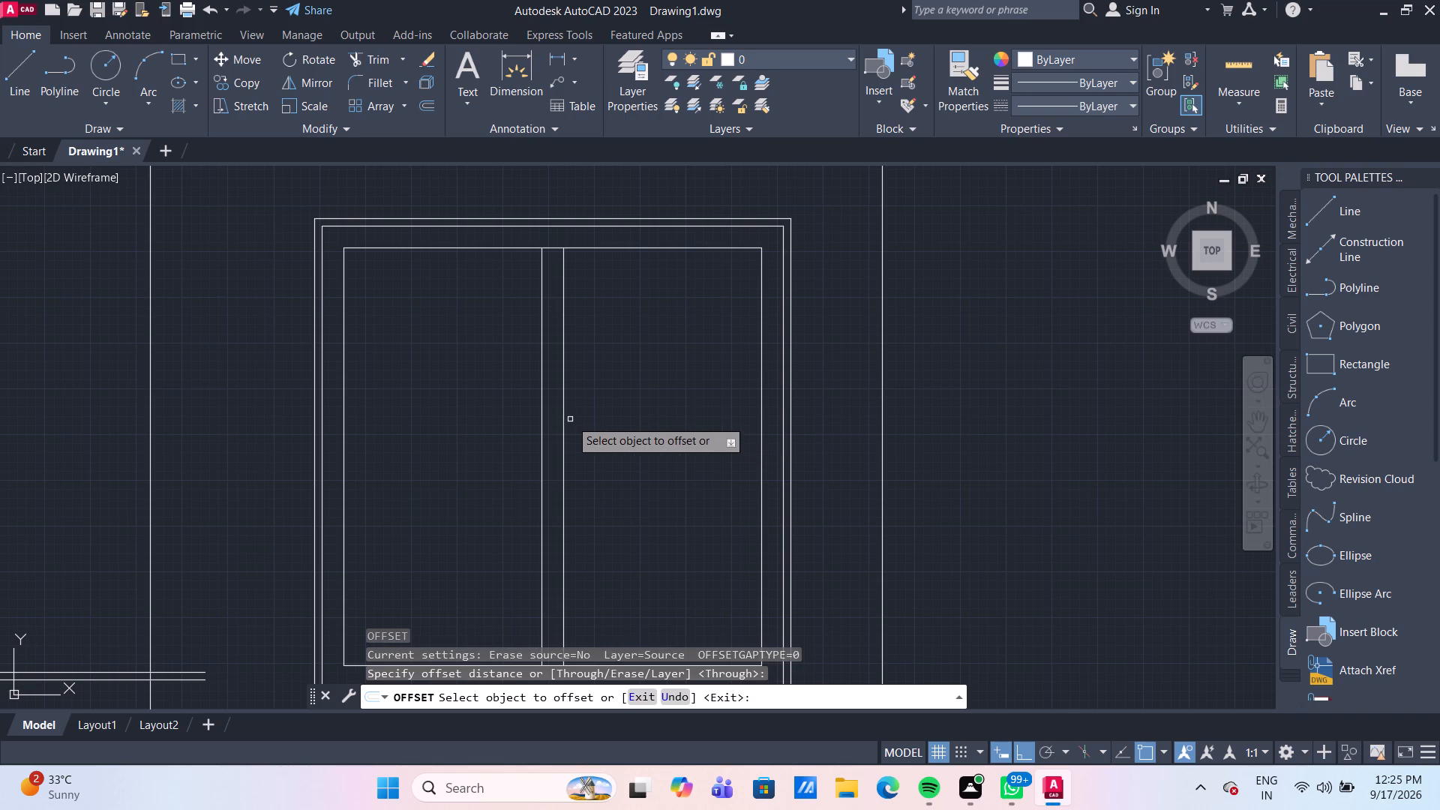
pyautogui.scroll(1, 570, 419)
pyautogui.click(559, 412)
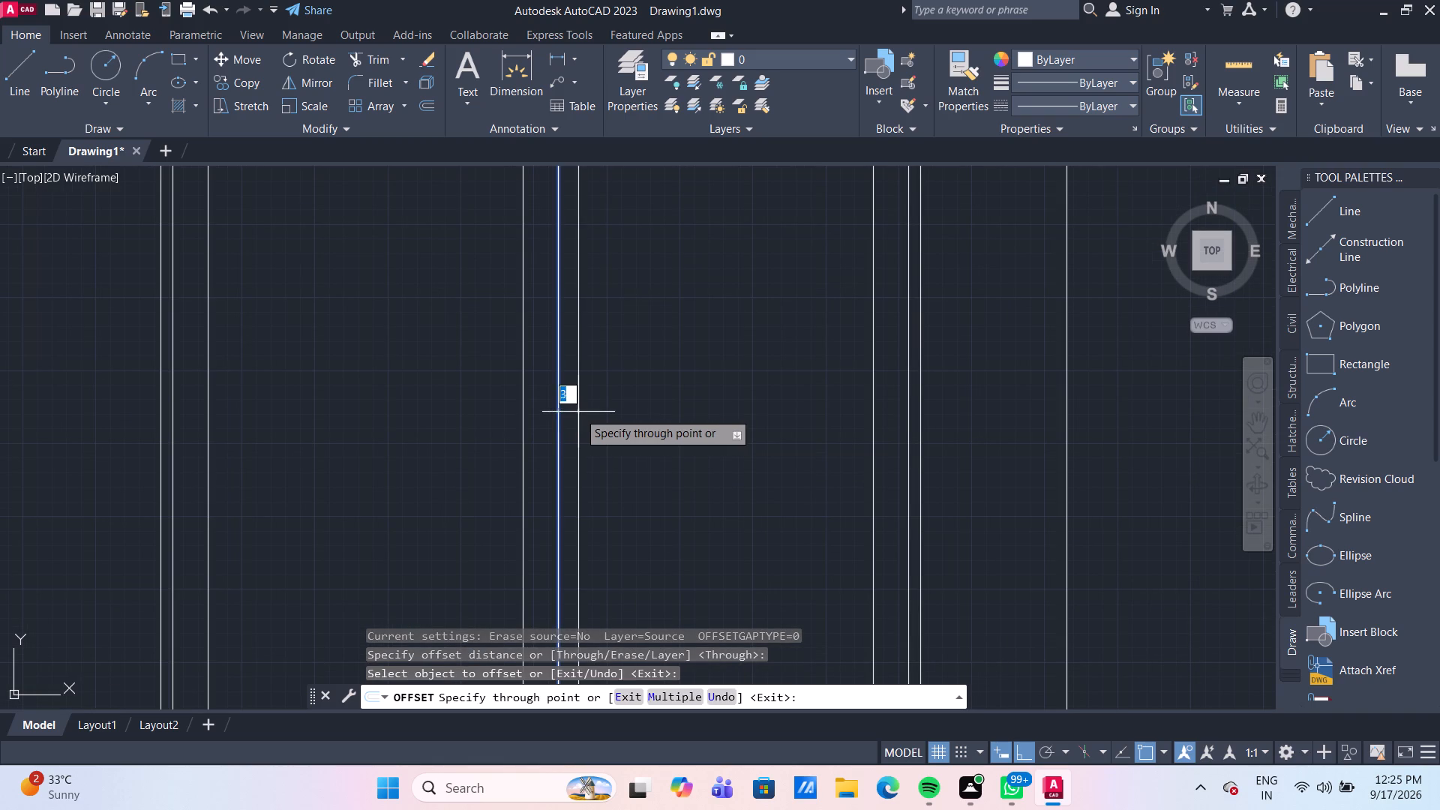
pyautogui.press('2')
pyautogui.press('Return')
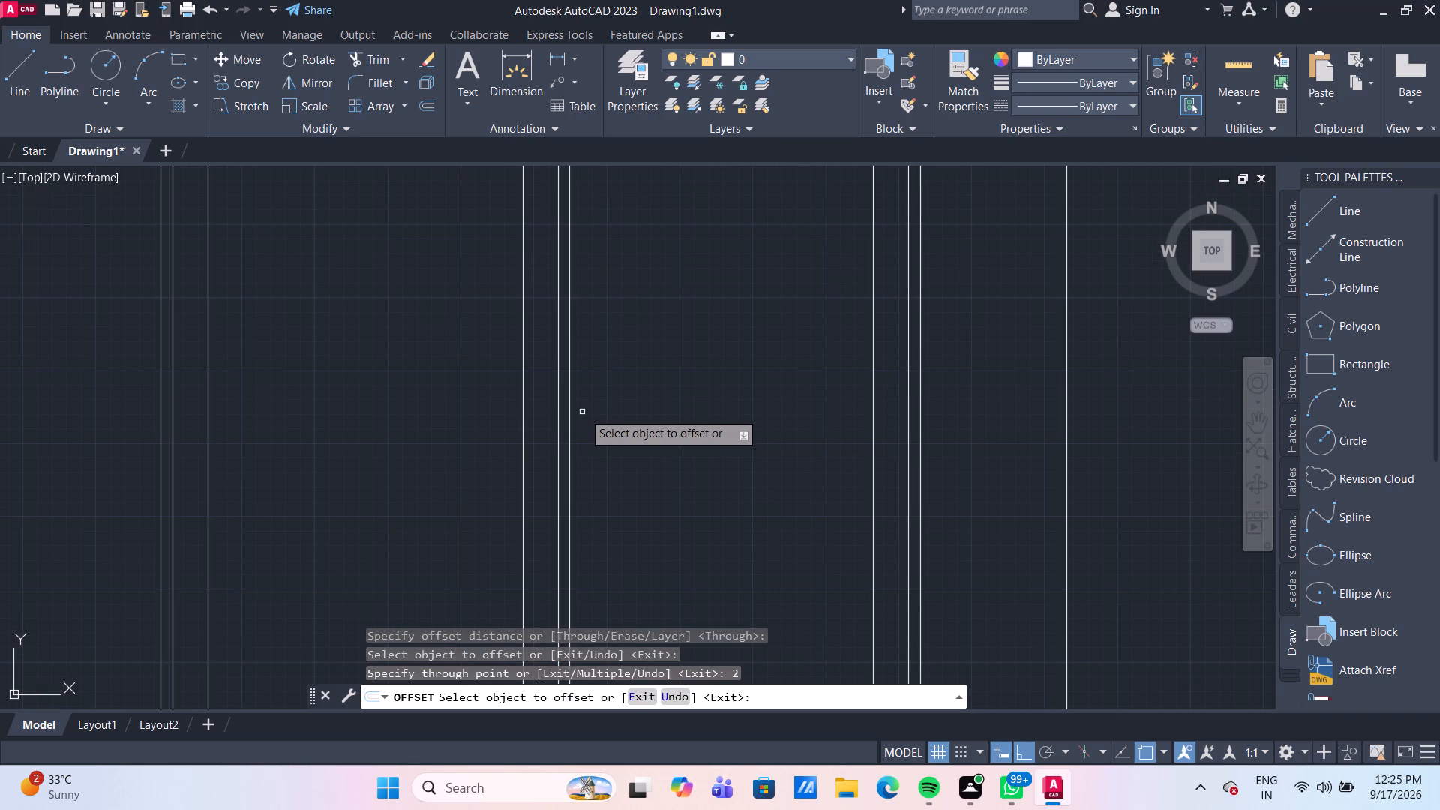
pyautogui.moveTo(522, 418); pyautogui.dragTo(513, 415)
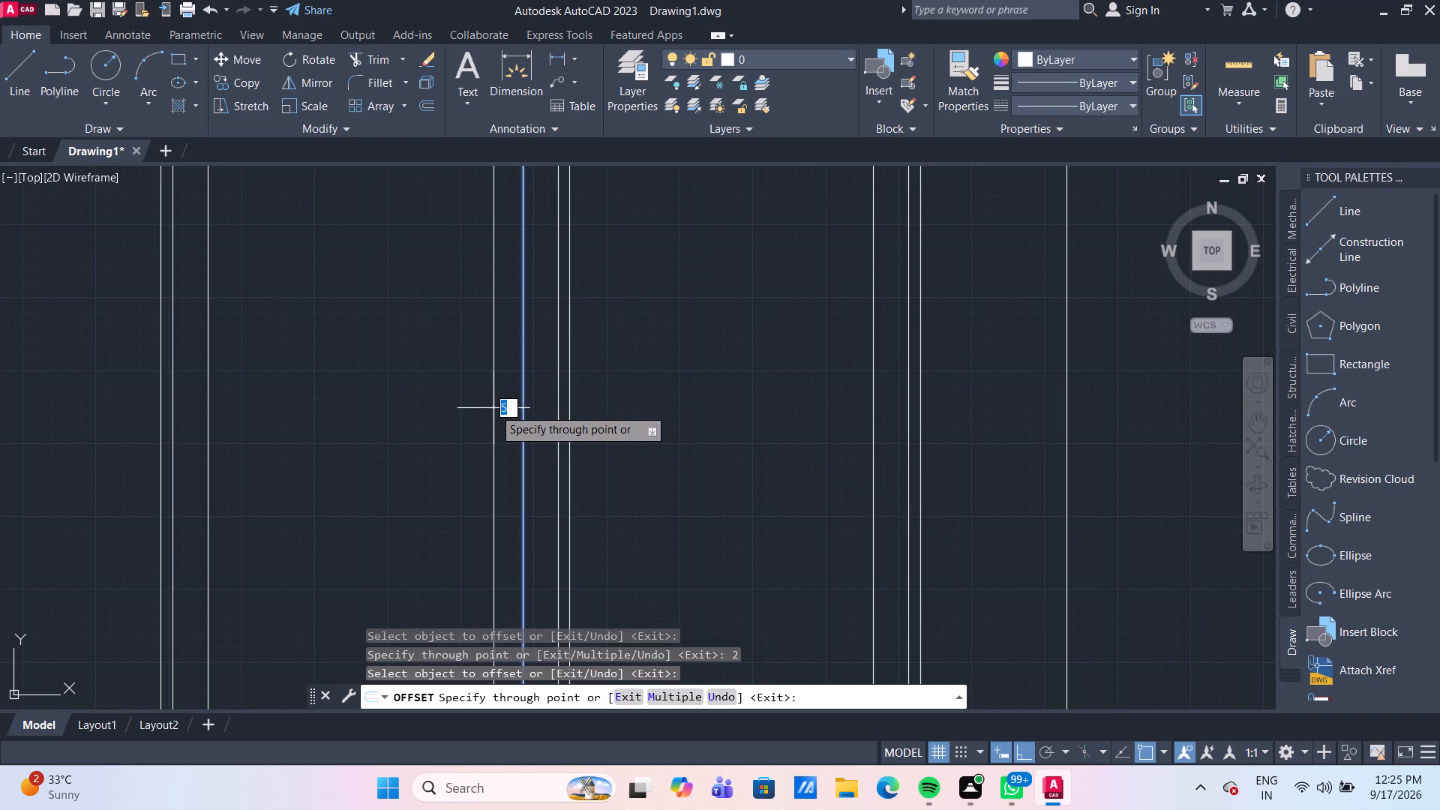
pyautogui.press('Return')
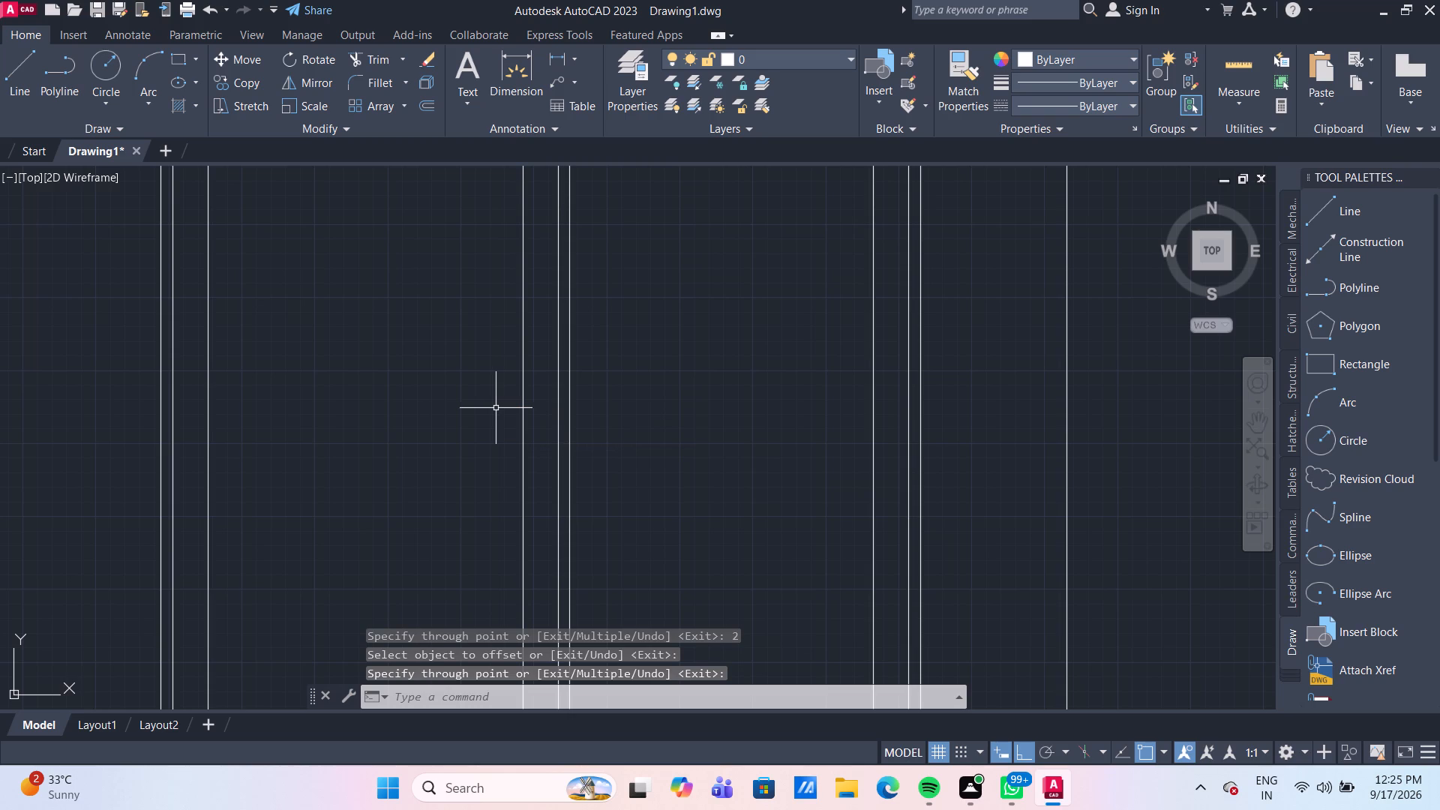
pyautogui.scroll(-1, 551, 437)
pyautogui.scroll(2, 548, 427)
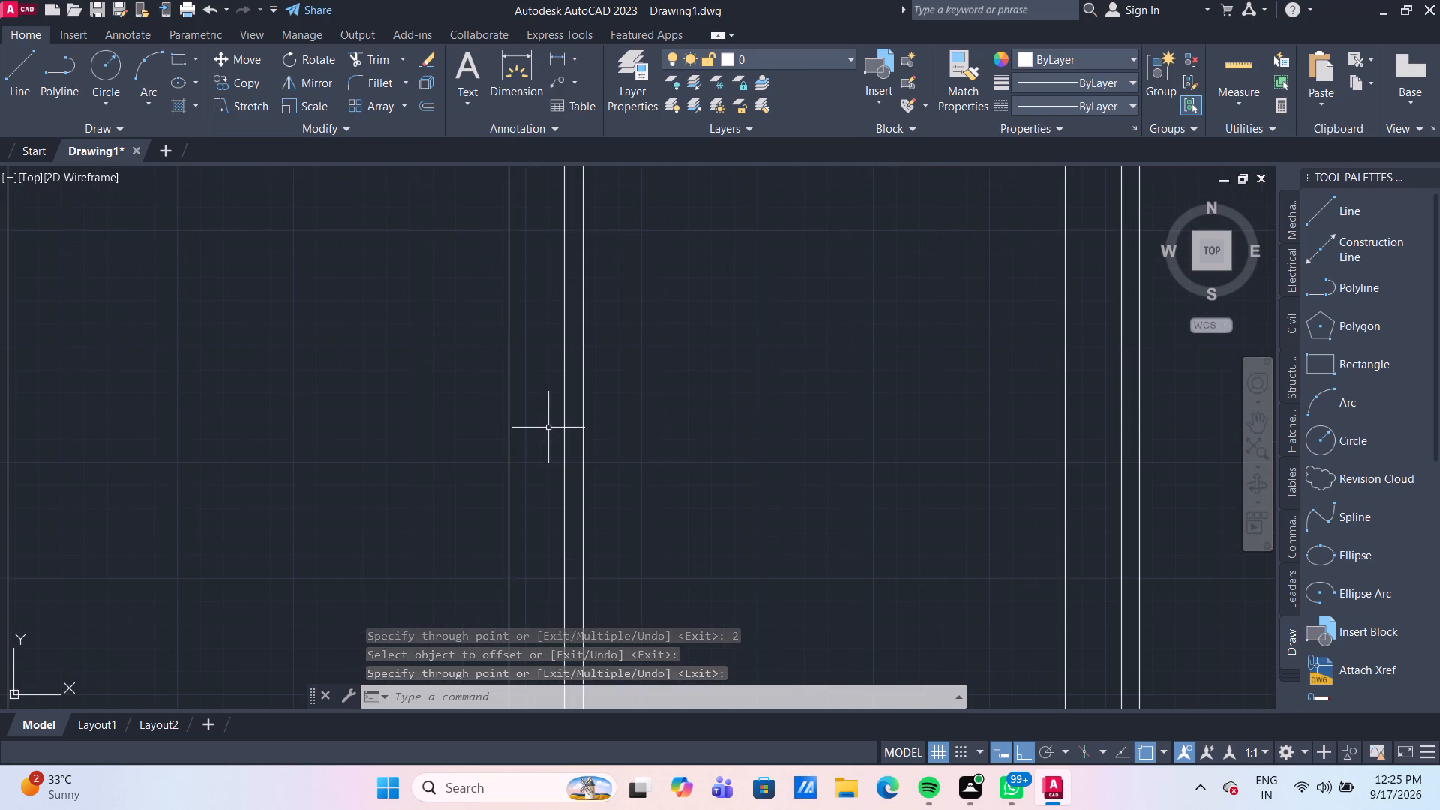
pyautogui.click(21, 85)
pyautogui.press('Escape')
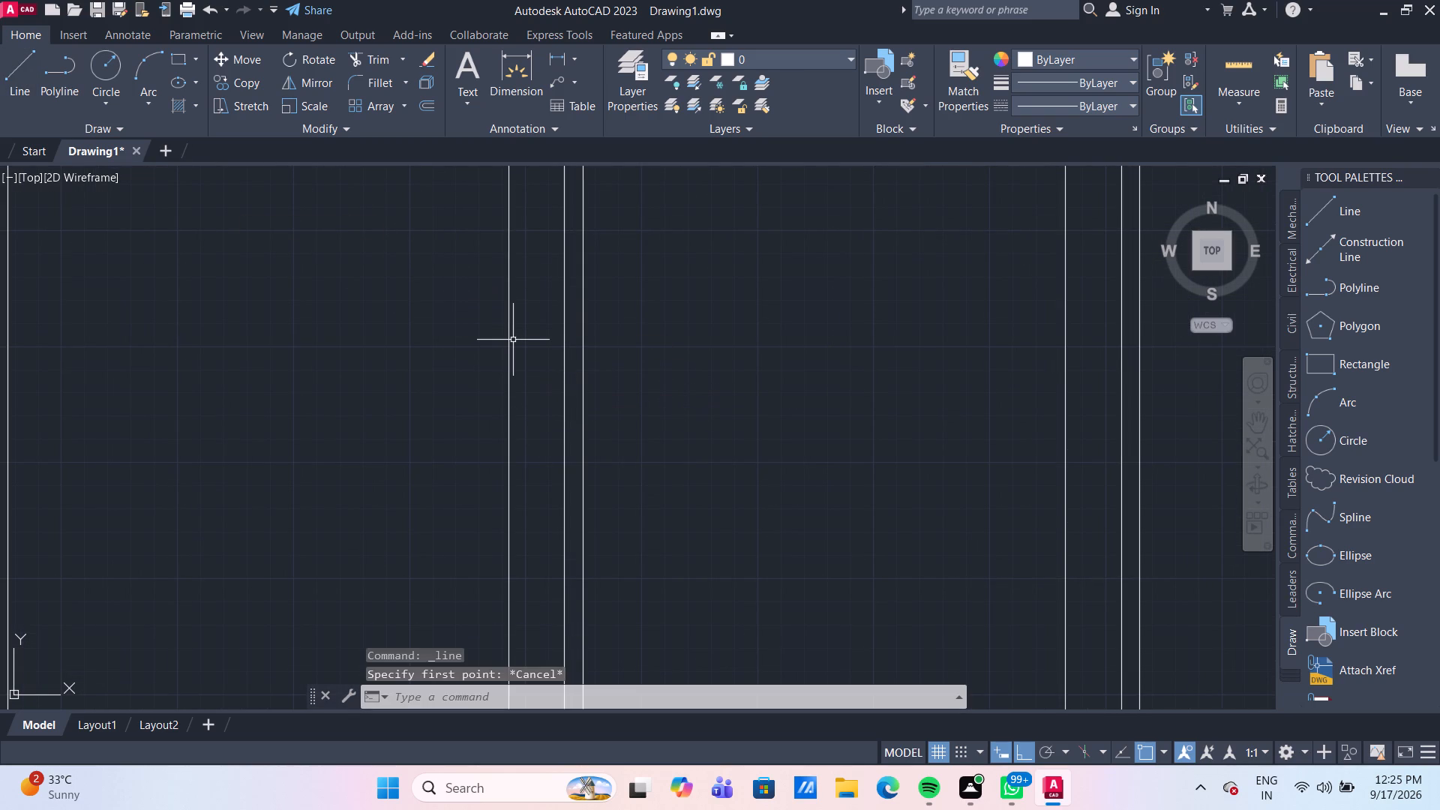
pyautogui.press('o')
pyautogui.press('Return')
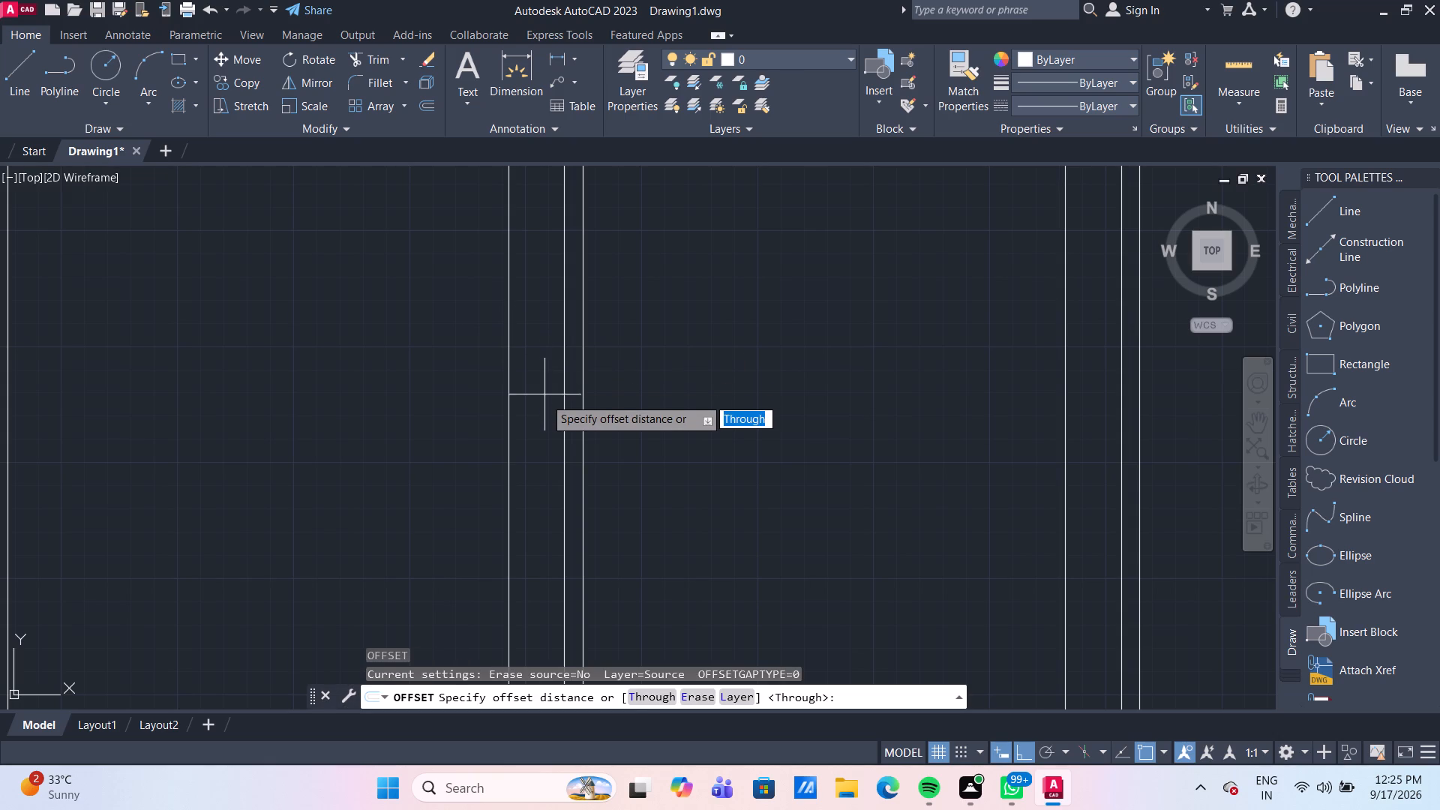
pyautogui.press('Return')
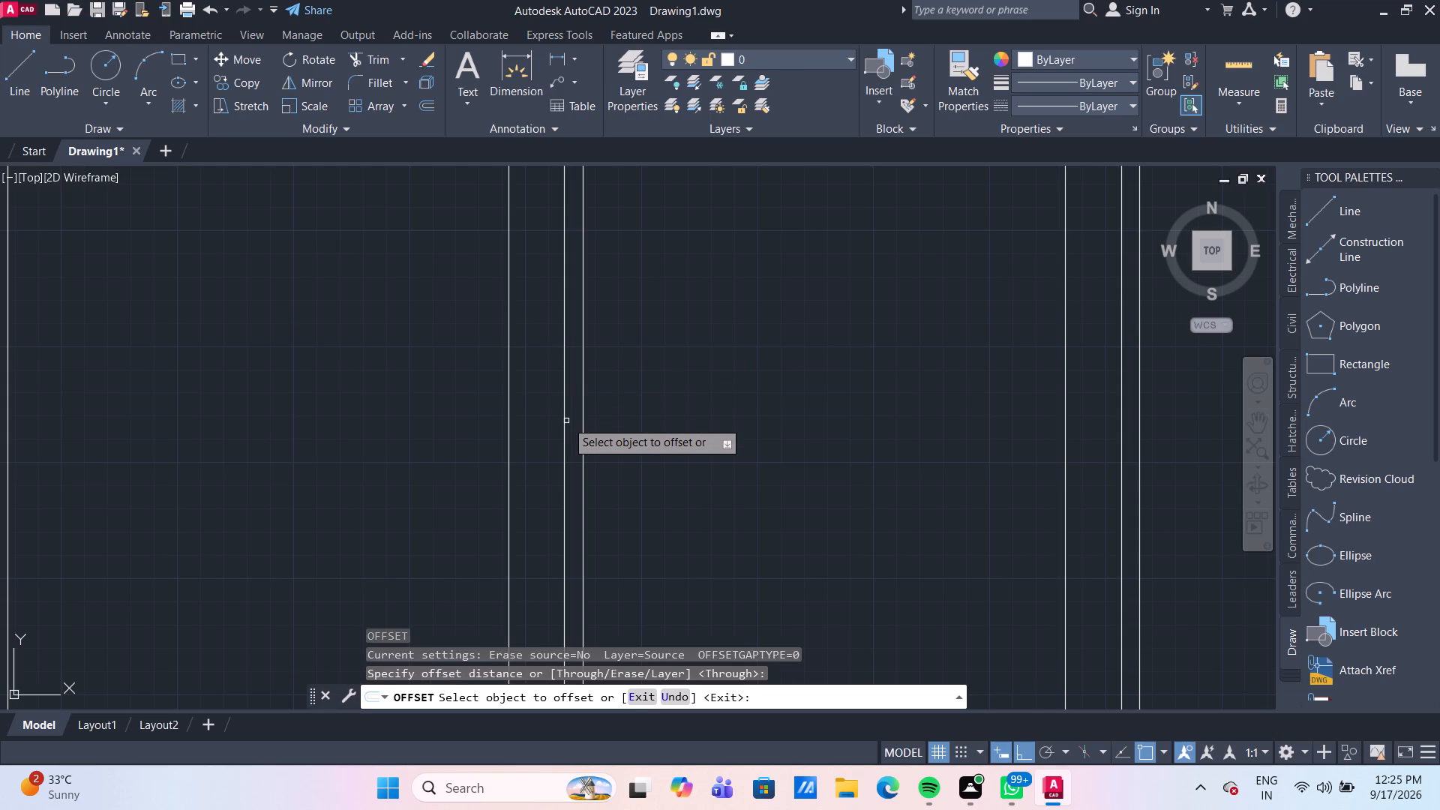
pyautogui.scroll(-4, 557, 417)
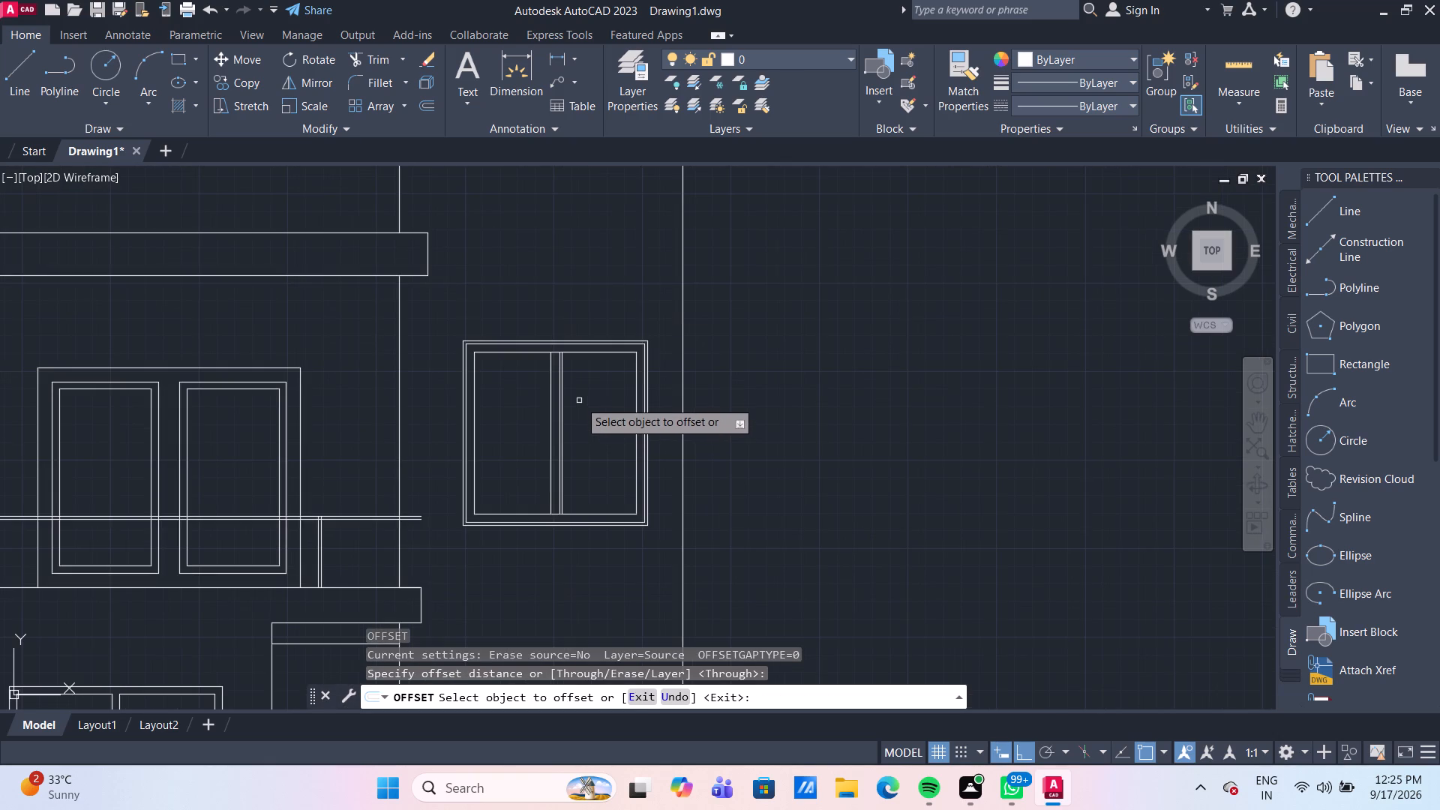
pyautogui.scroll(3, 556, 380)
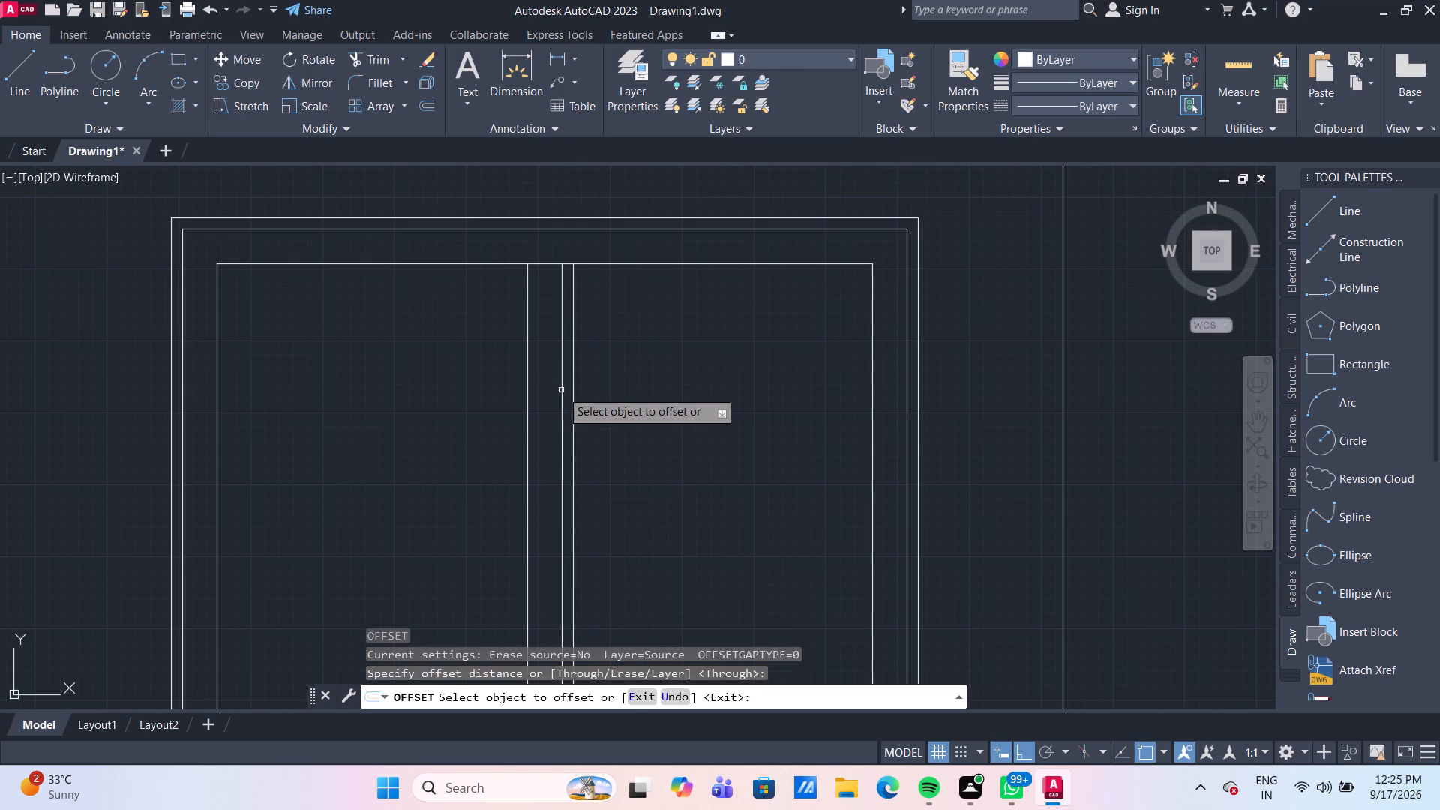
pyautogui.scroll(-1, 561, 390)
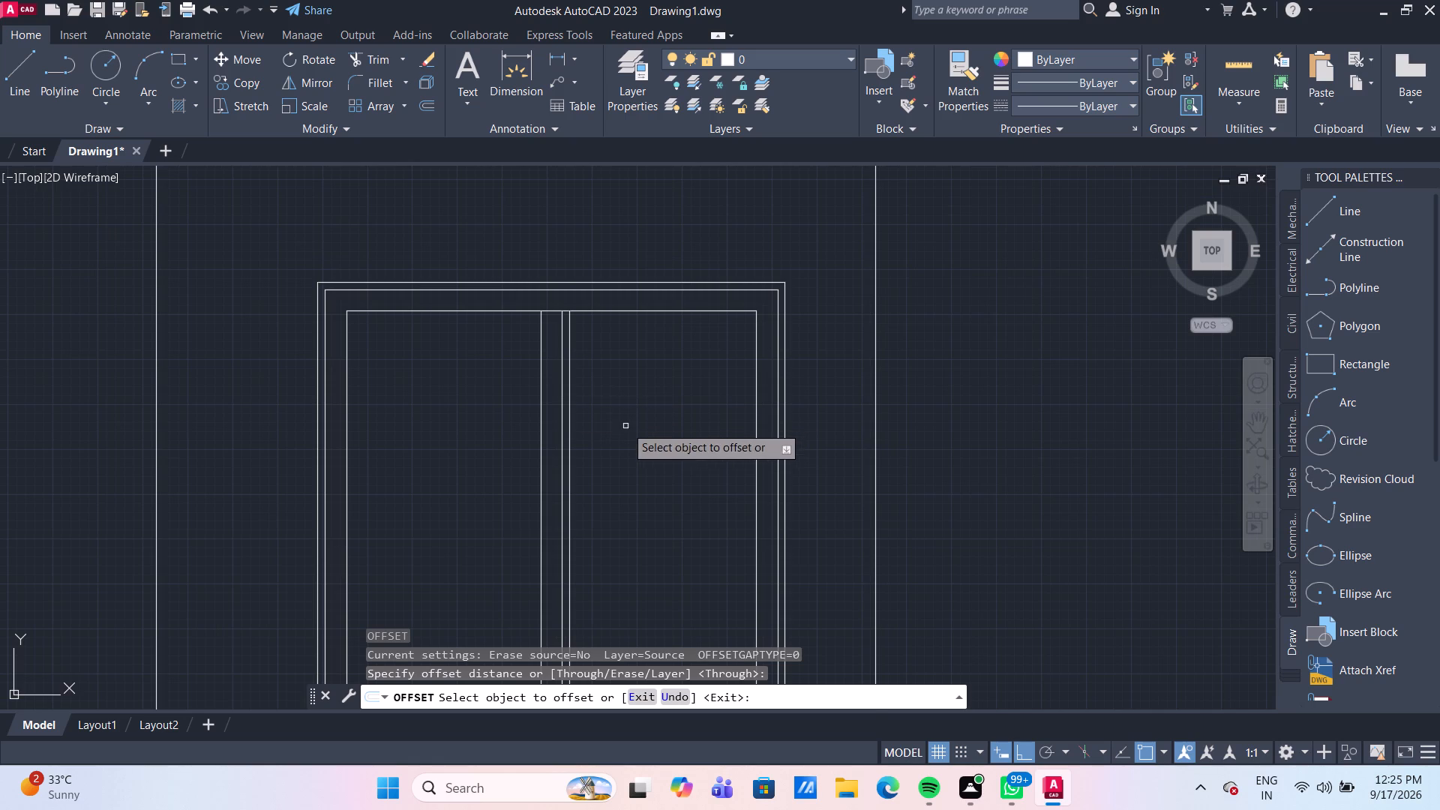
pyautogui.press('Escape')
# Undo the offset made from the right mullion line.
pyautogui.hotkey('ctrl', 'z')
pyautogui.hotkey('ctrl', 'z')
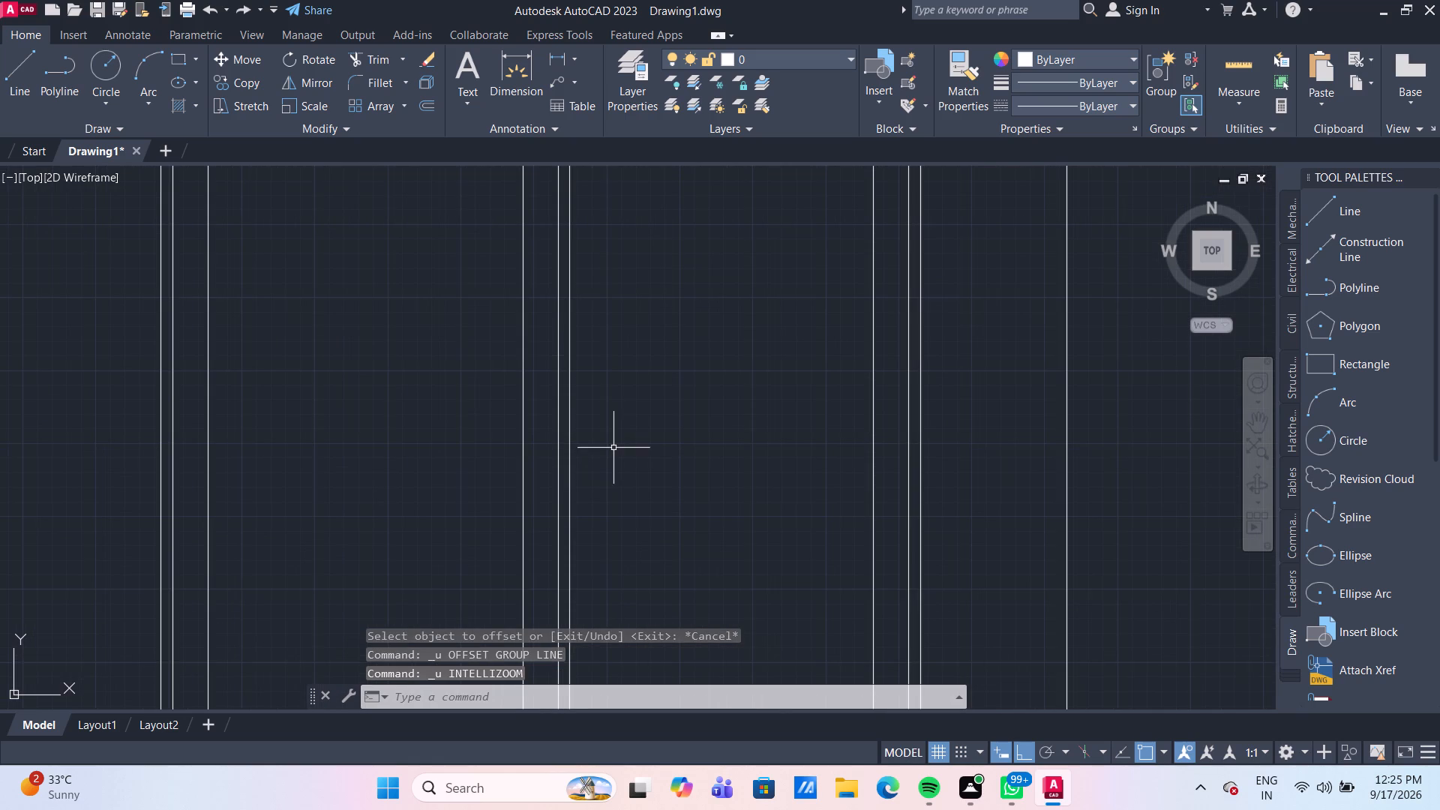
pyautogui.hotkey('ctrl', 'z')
# Offset the right and left mullion lines of the square window outward by 2 each.
pyautogui.scroll(-3, 613, 448)
pyautogui.scroll(2, 607, 443)
pyautogui.middleClick(625, 457)
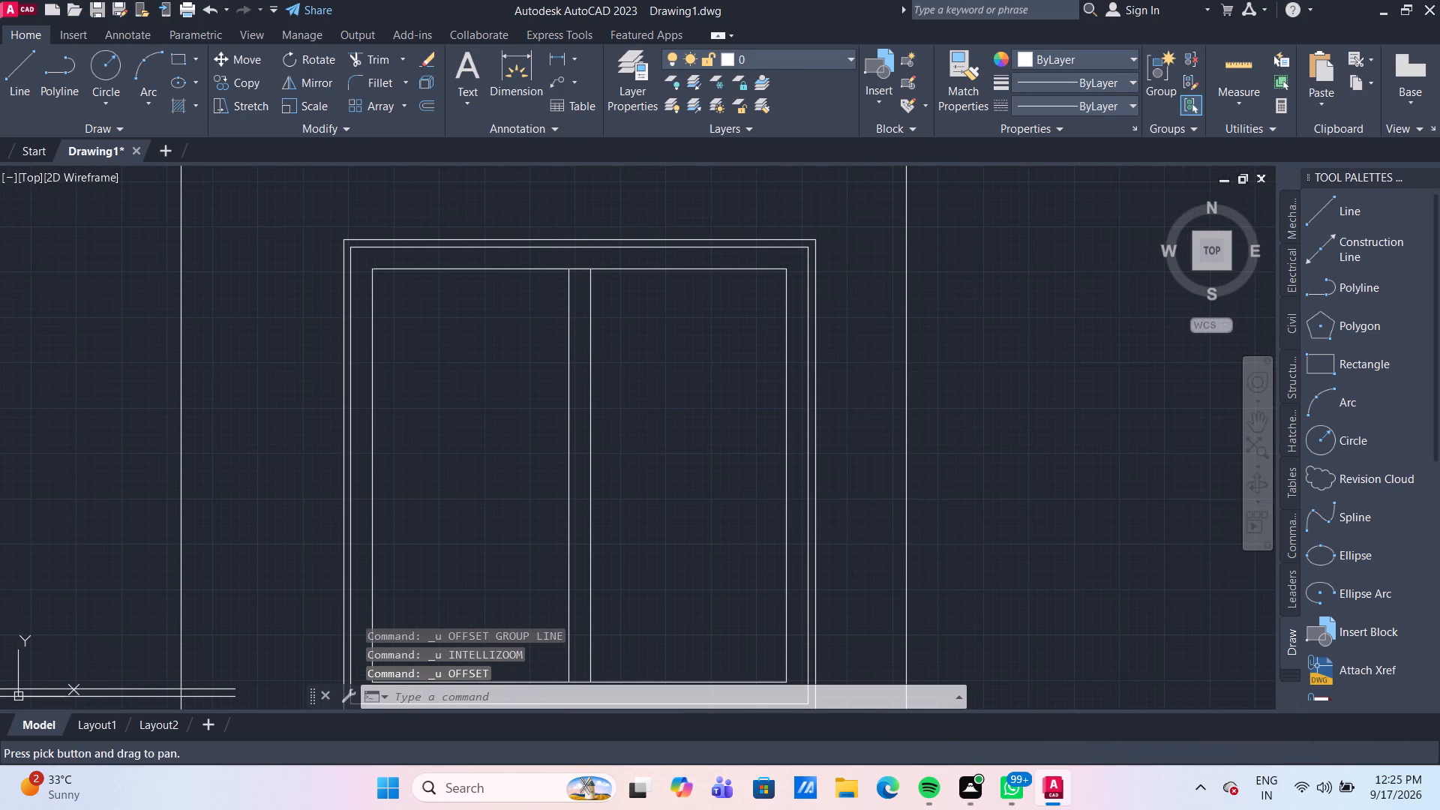
pyautogui.press('o')
pyautogui.press('Return')
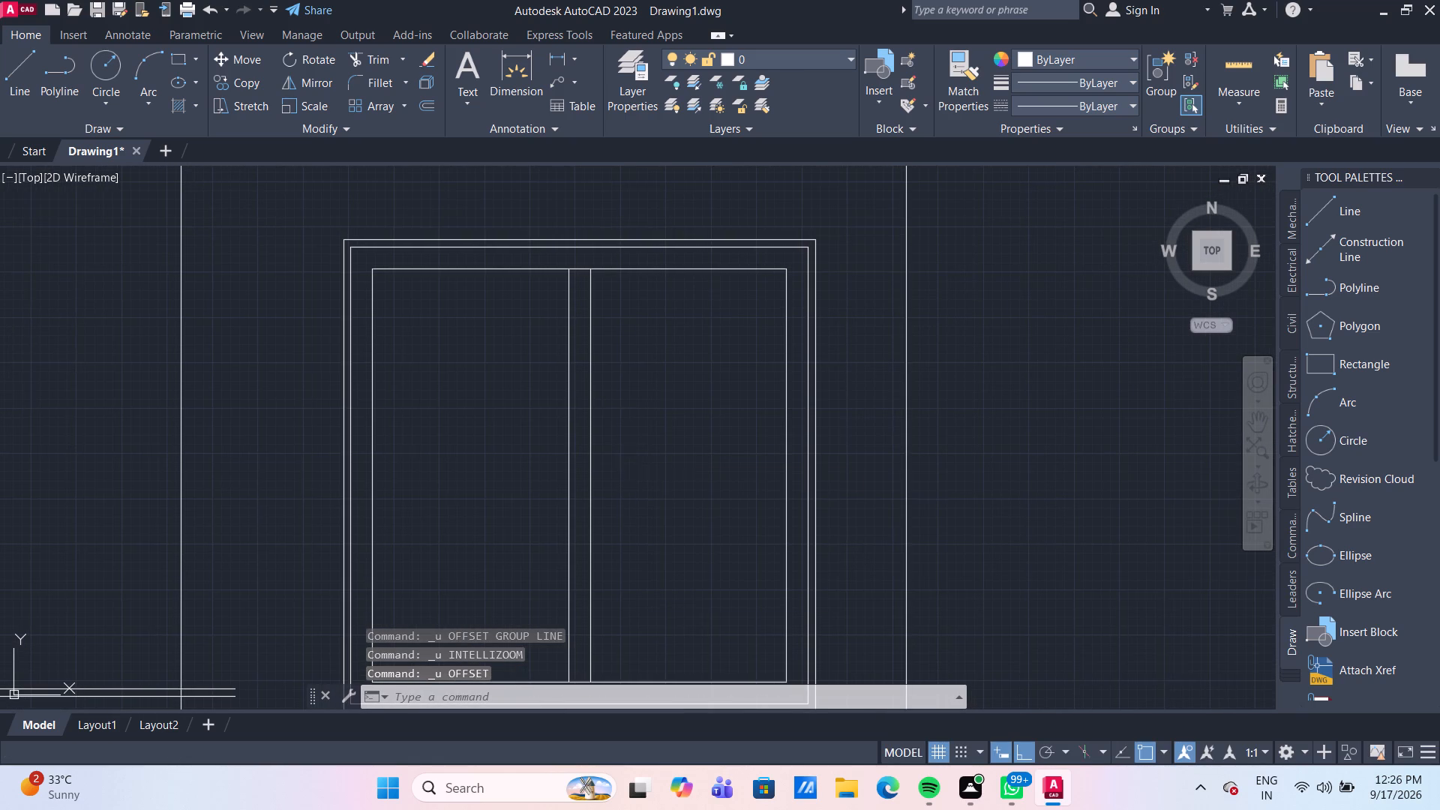
pyautogui.press('Return')
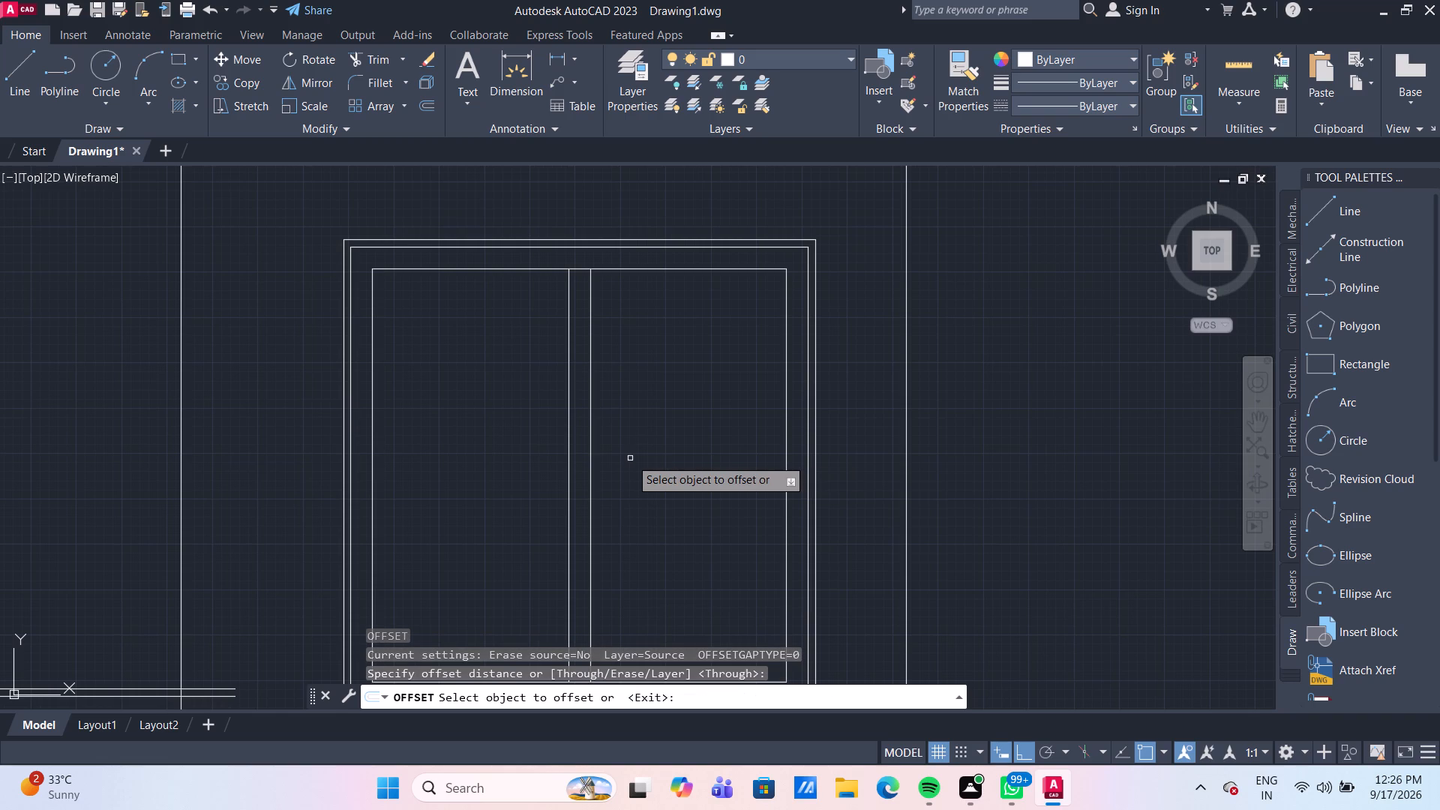
pyautogui.click(589, 455)
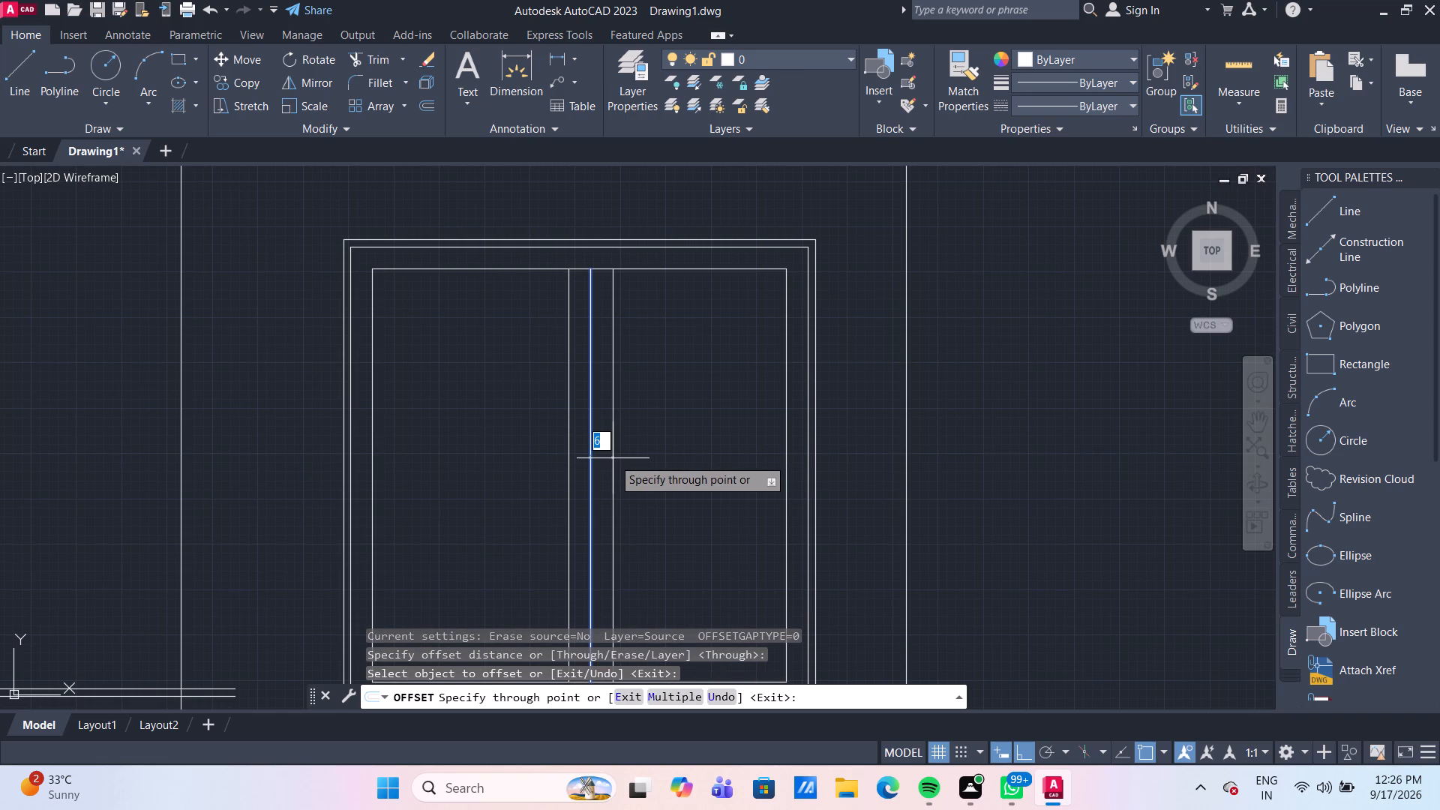
pyautogui.press('2')
pyautogui.press('Return')
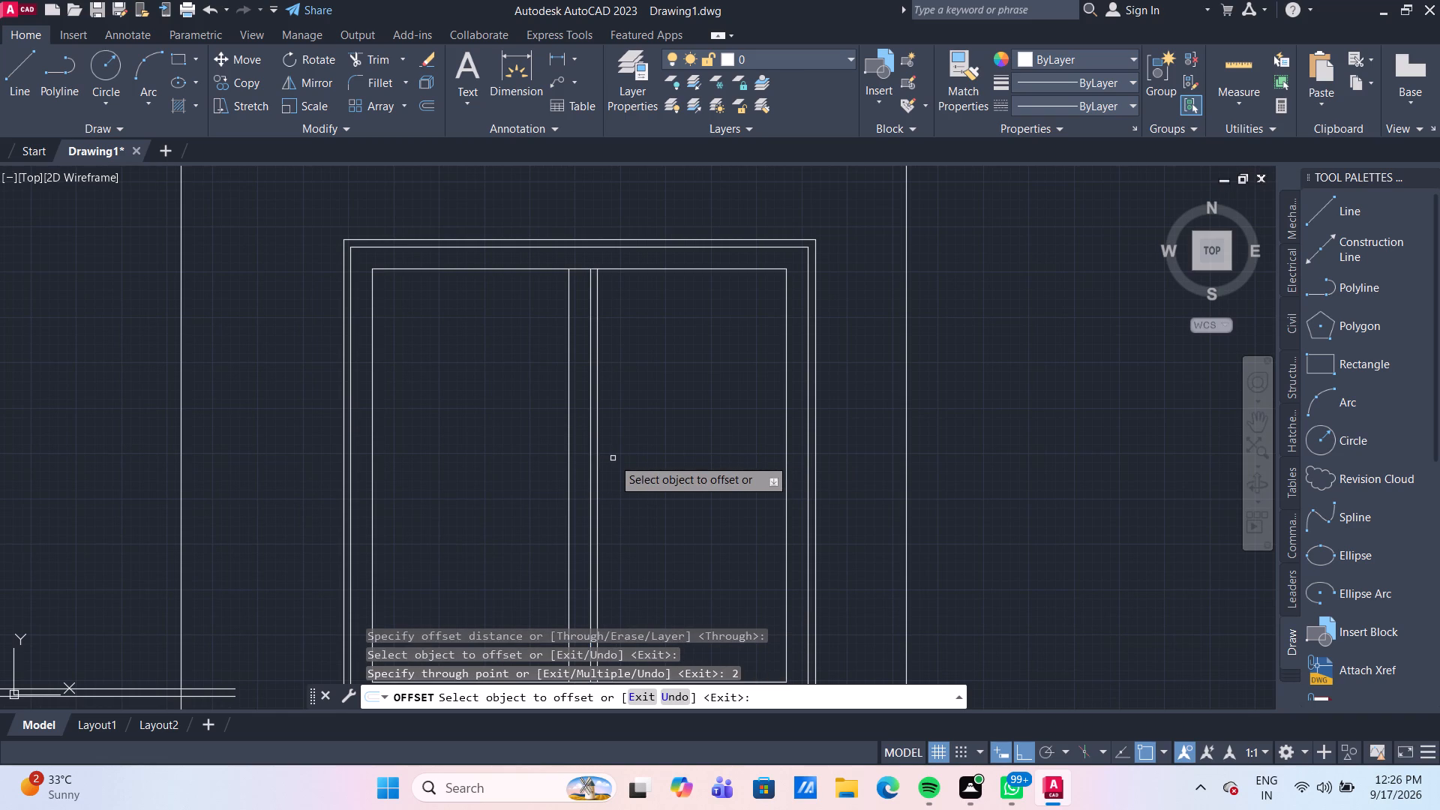
pyautogui.click(568, 460)
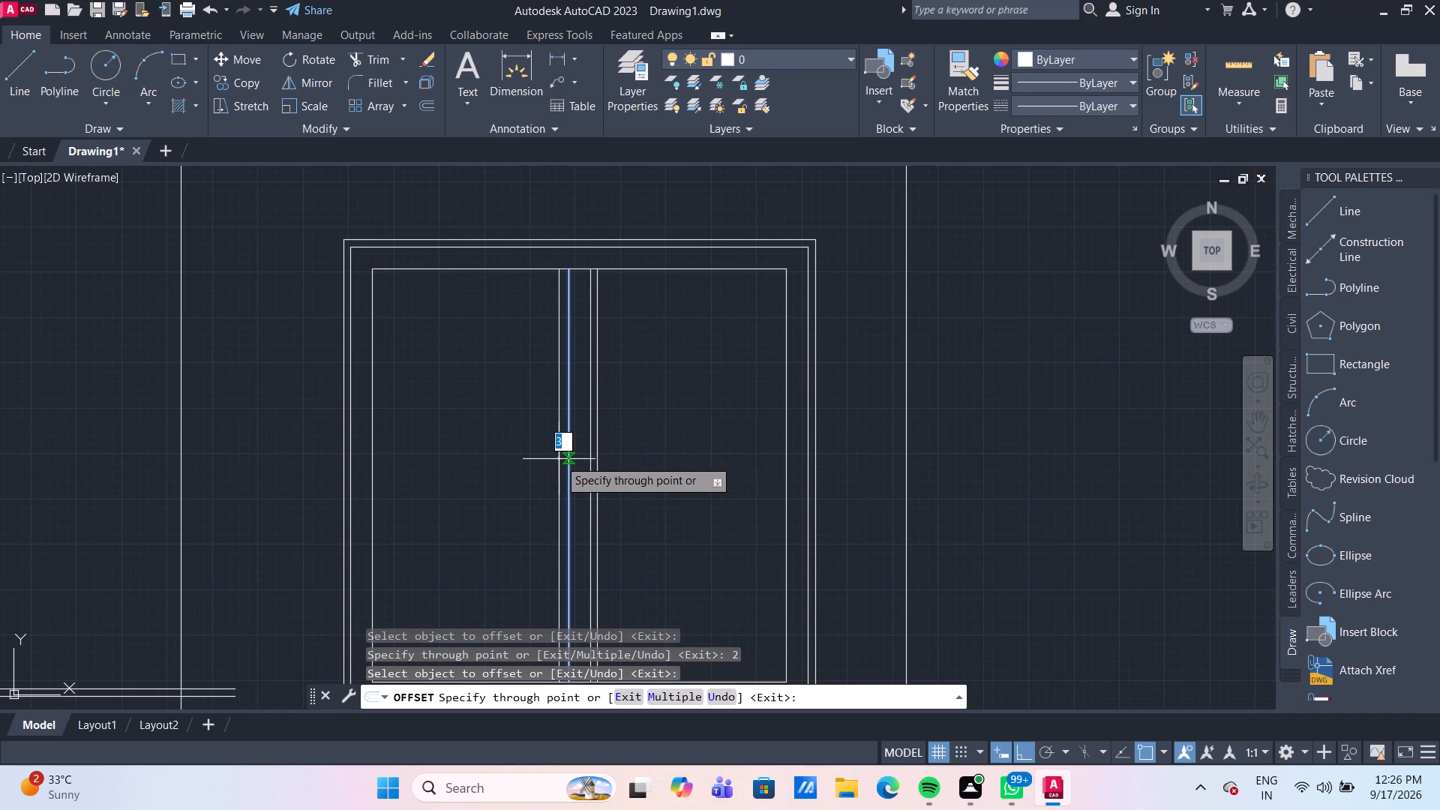
pyautogui.press('2')
pyautogui.press('Return')
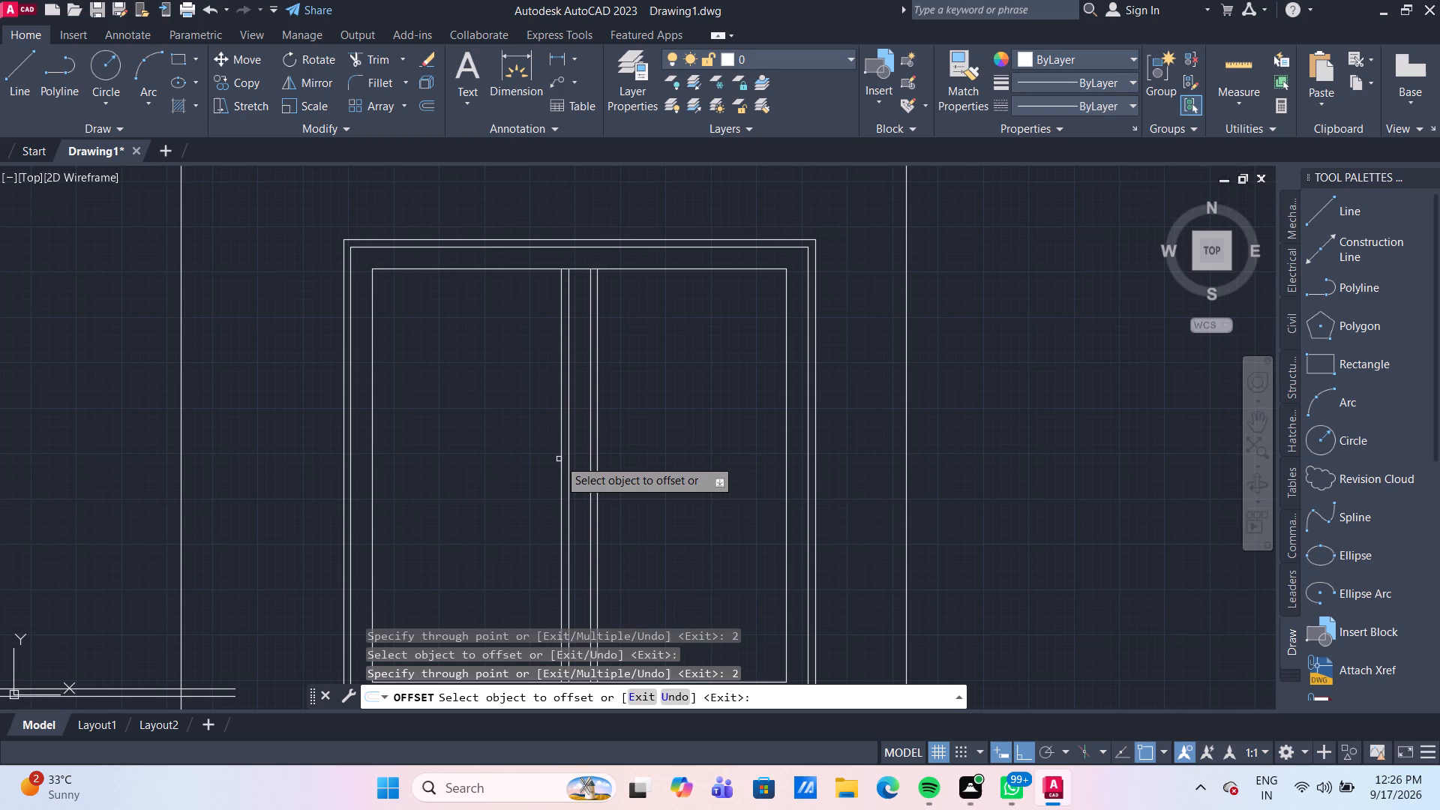
pyautogui.press('Escape')
# Delete the two inner mullion lines, keeping the outer pair in the window.
pyautogui.scroll(-2, 735, 405)
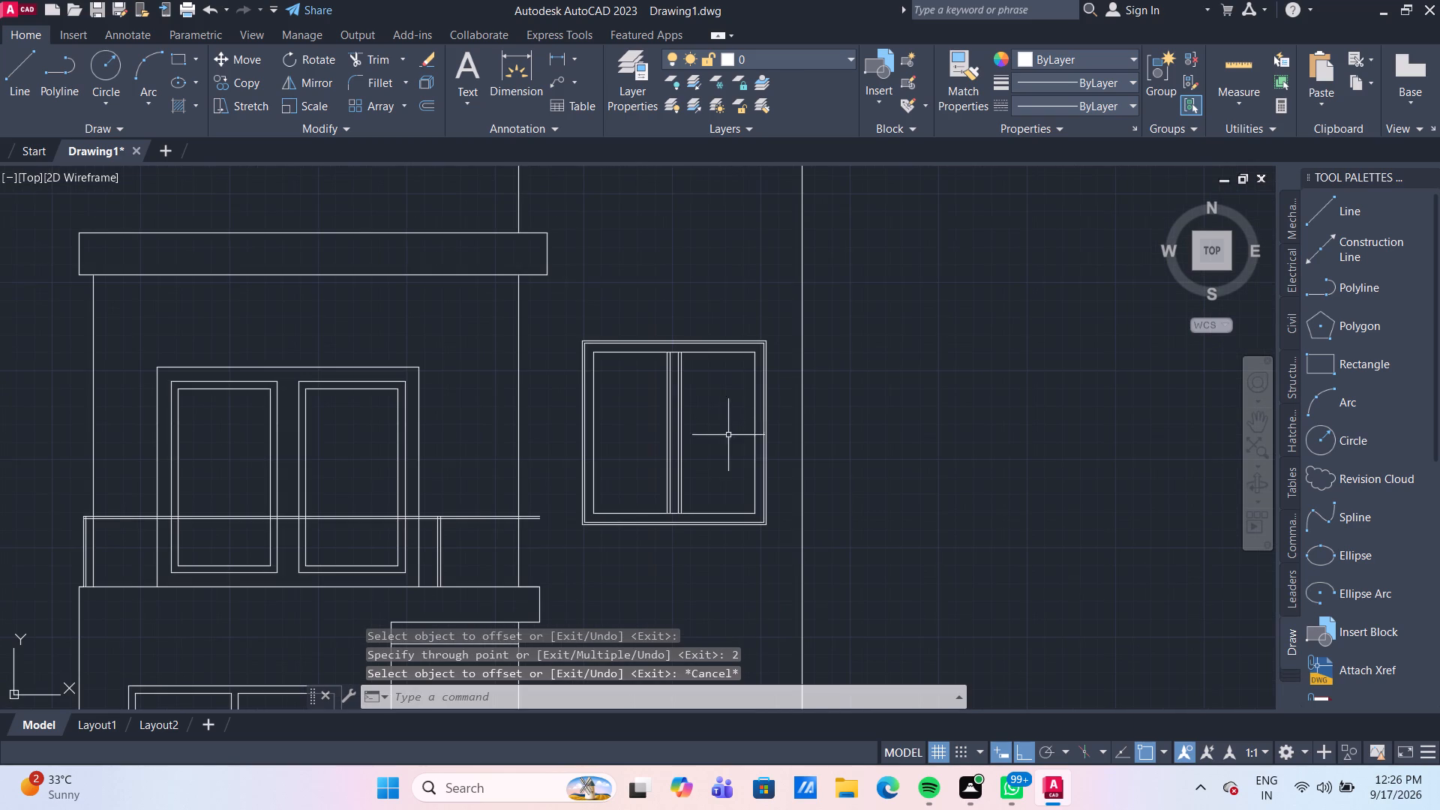
pyautogui.scroll(2, 713, 456)
pyautogui.scroll(1, 619, 419)
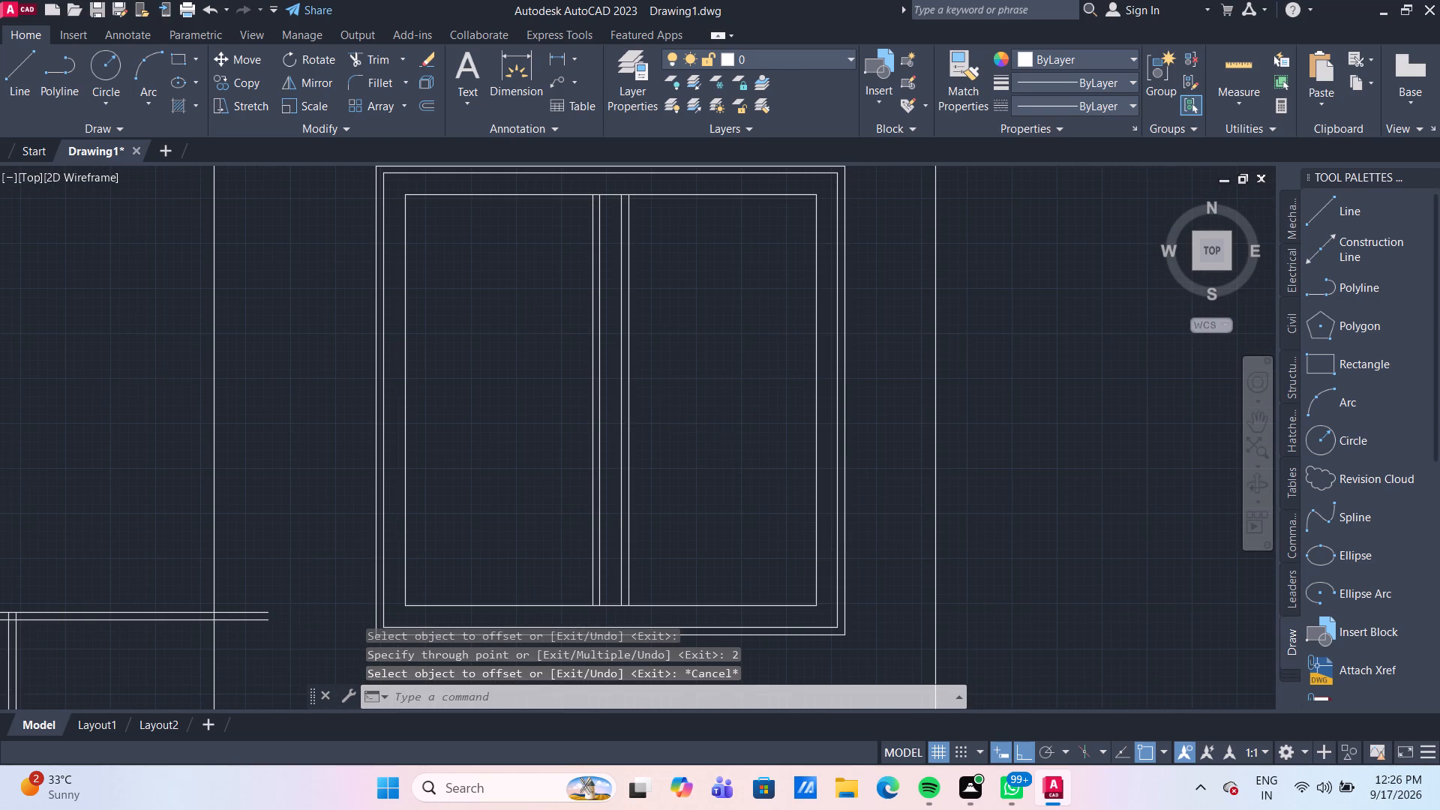
pyautogui.click(619, 420)
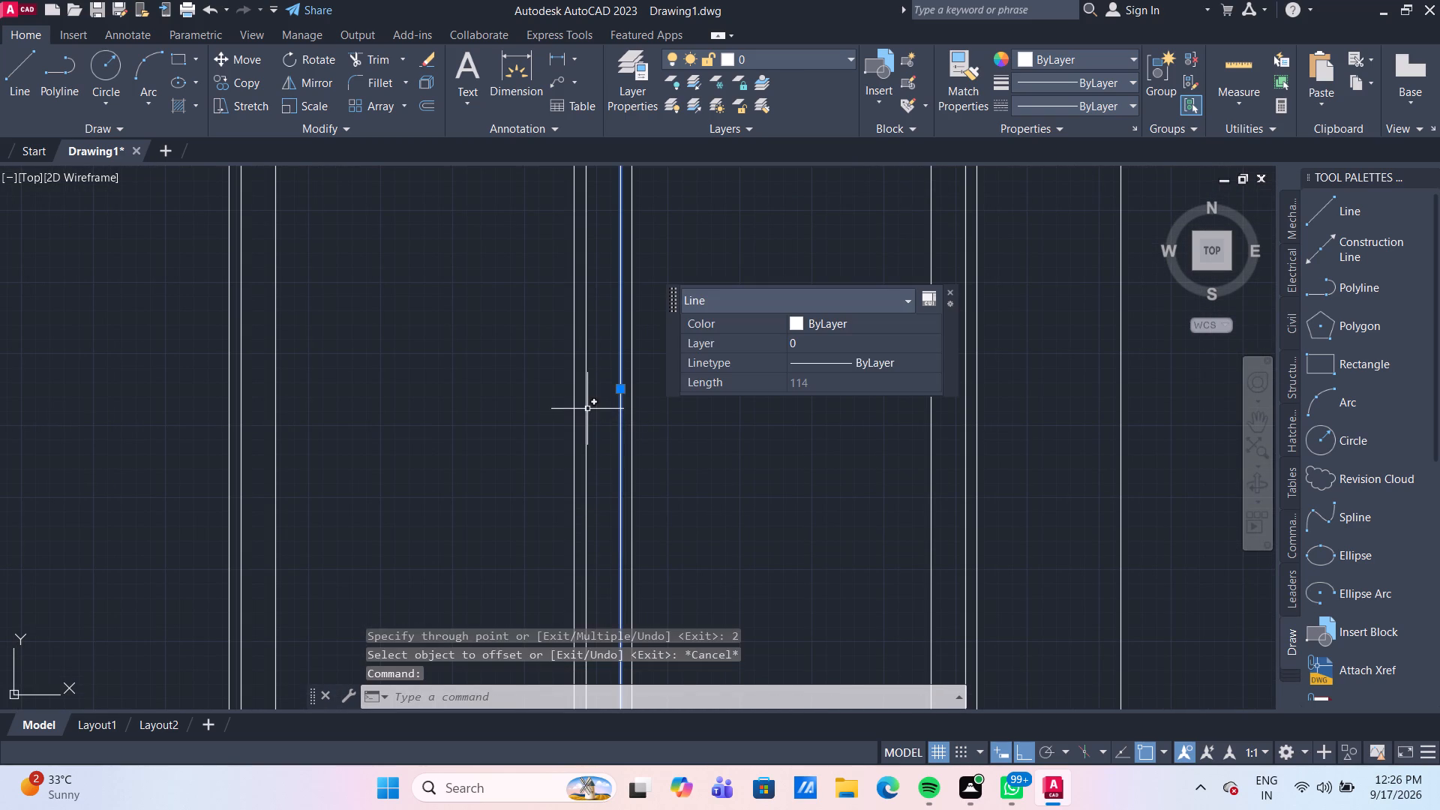
pyautogui.click(586, 409)
pyautogui.press('Delete')
# Offset the window's innermost square outward by 1.
pyautogui.scroll(-3, 664, 442)
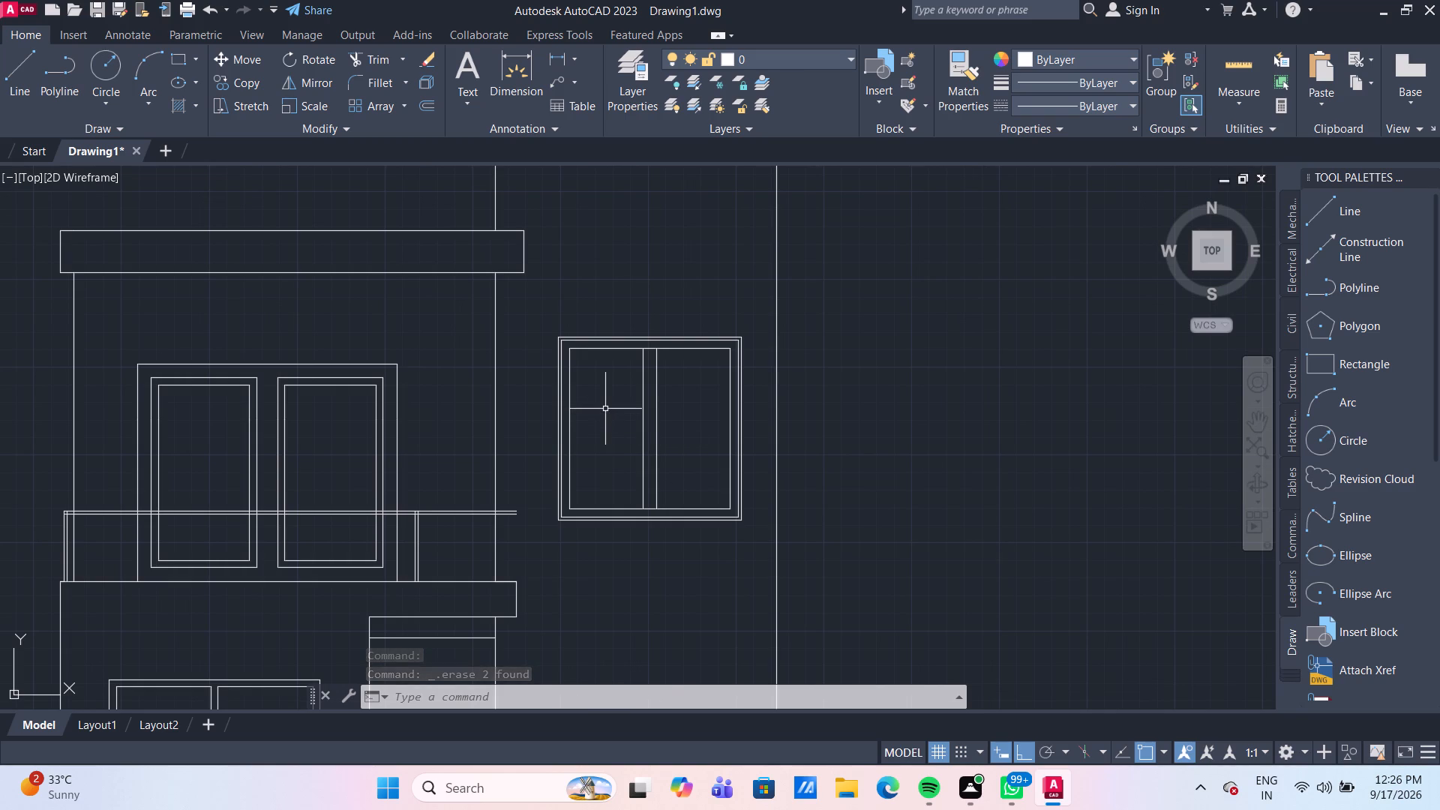
pyautogui.scroll(2, 605, 409)
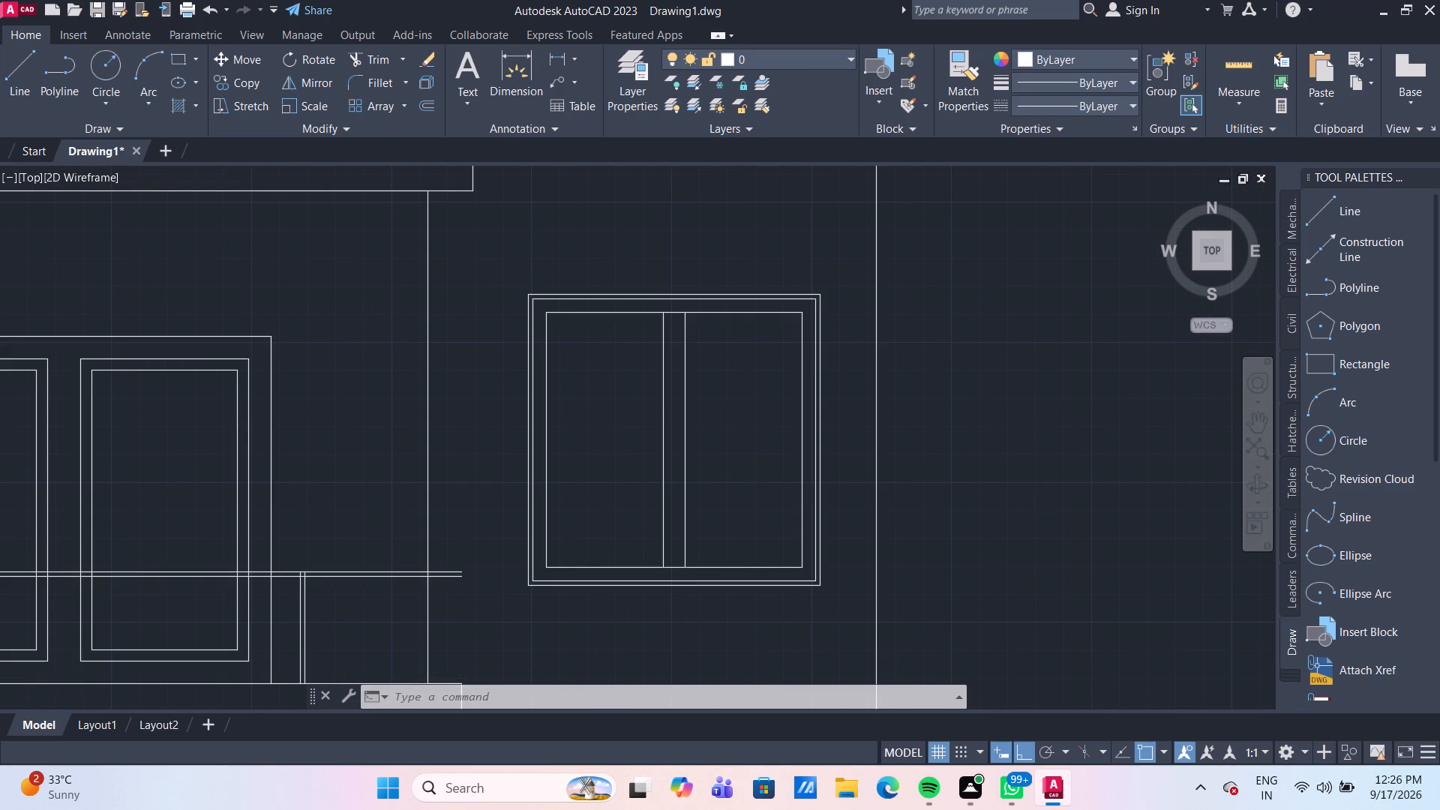
pyautogui.moveTo(605, 409); pyautogui.dragTo(563, 408, button='middle')
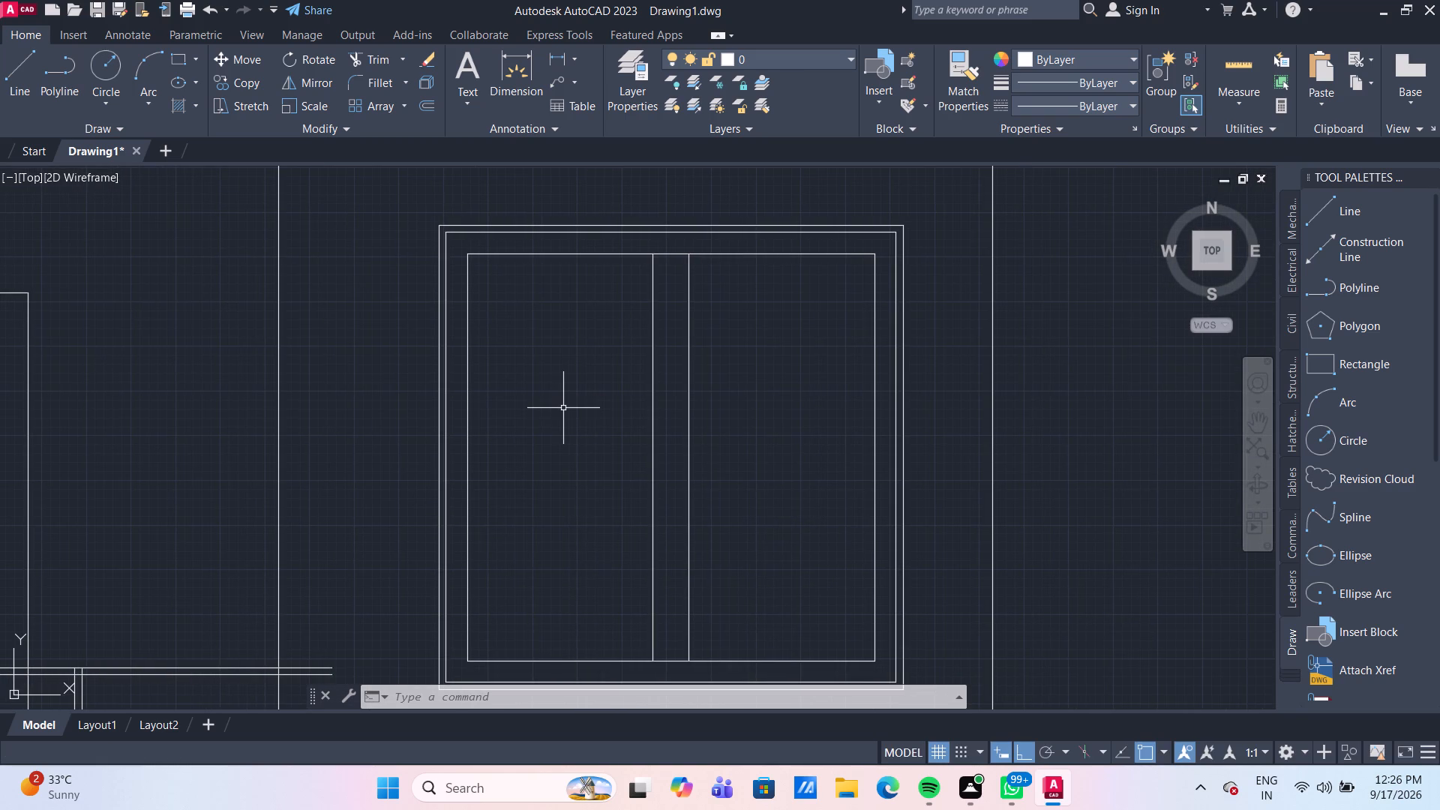
pyautogui.press('o')
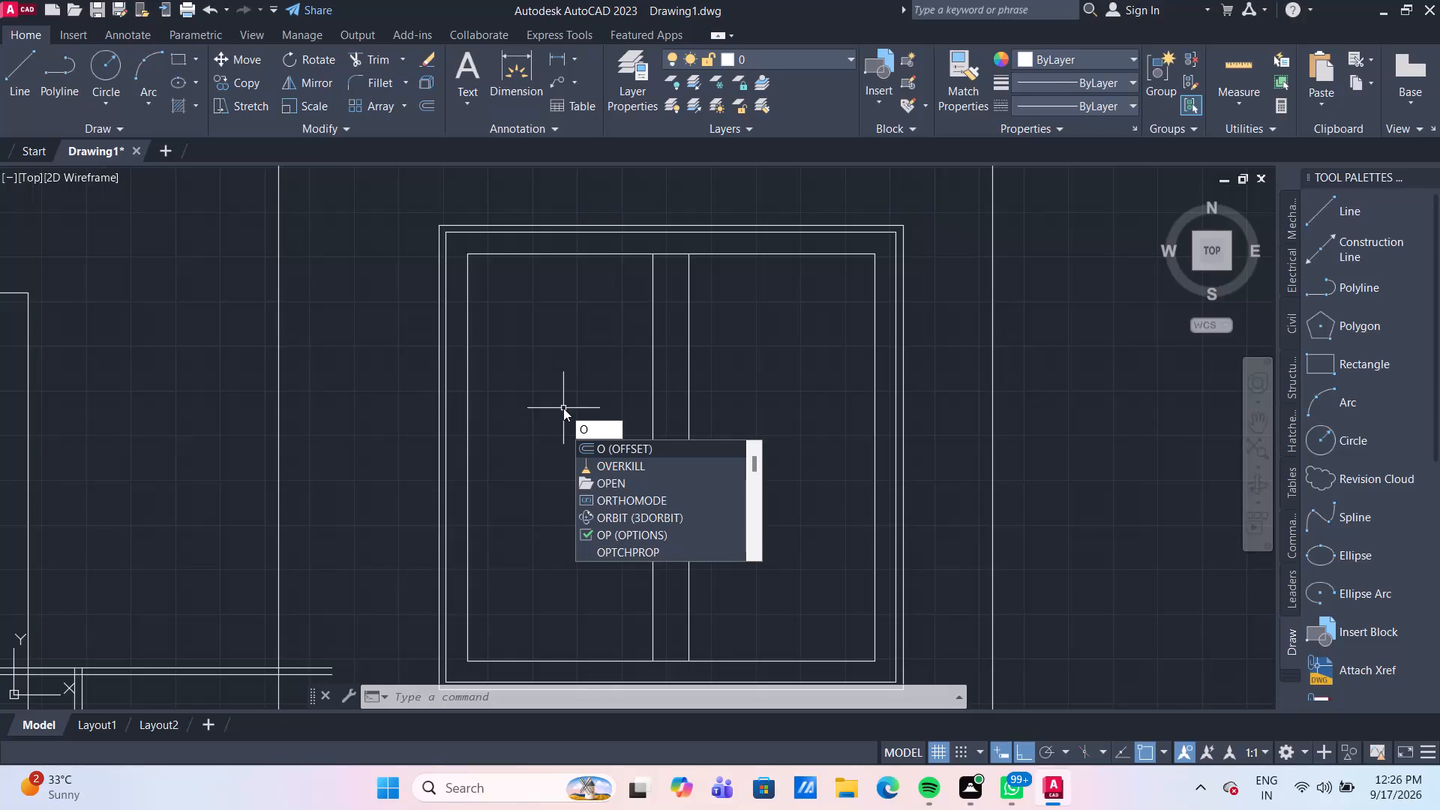
pyautogui.press('Return')
pyautogui.press('Return')
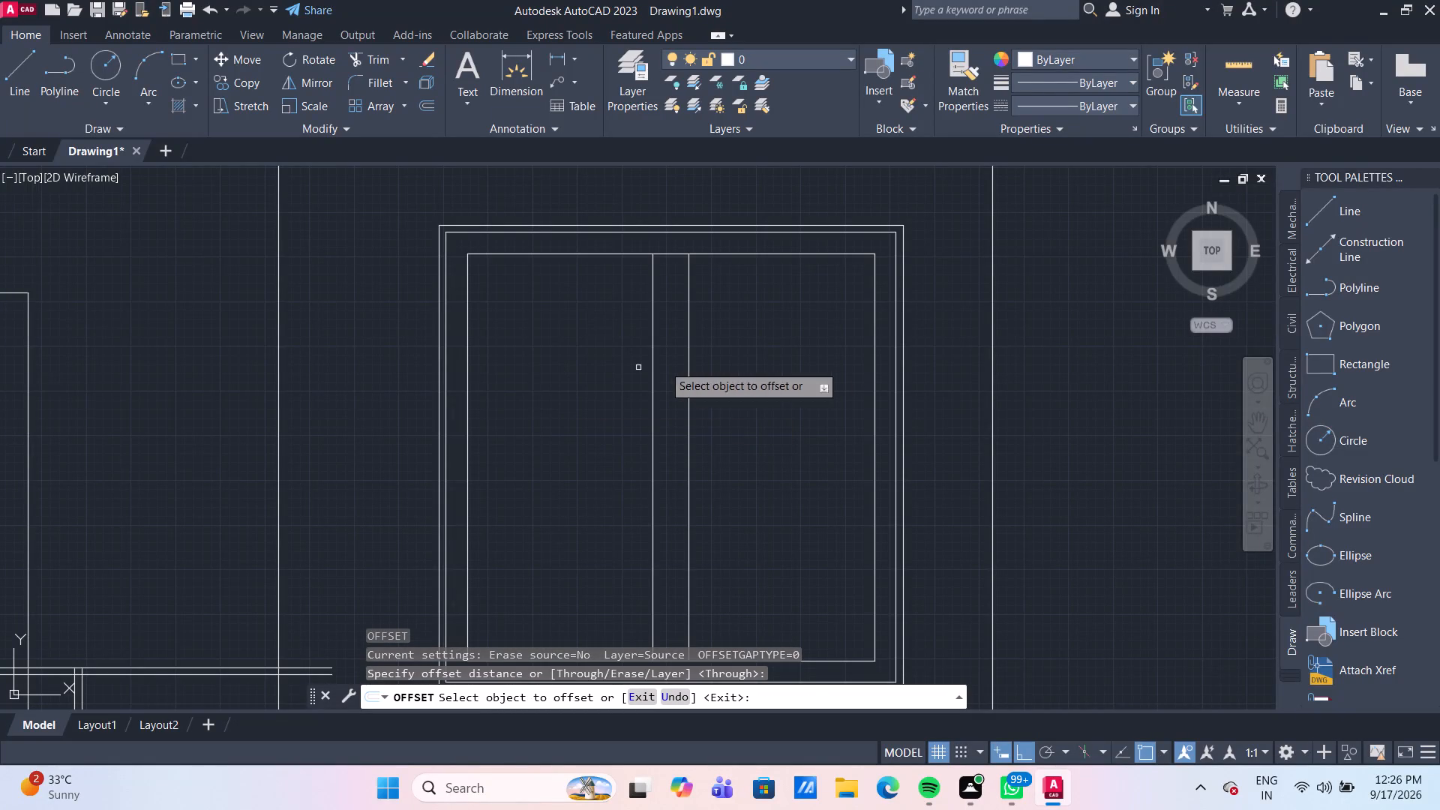
pyautogui.click(874, 379)
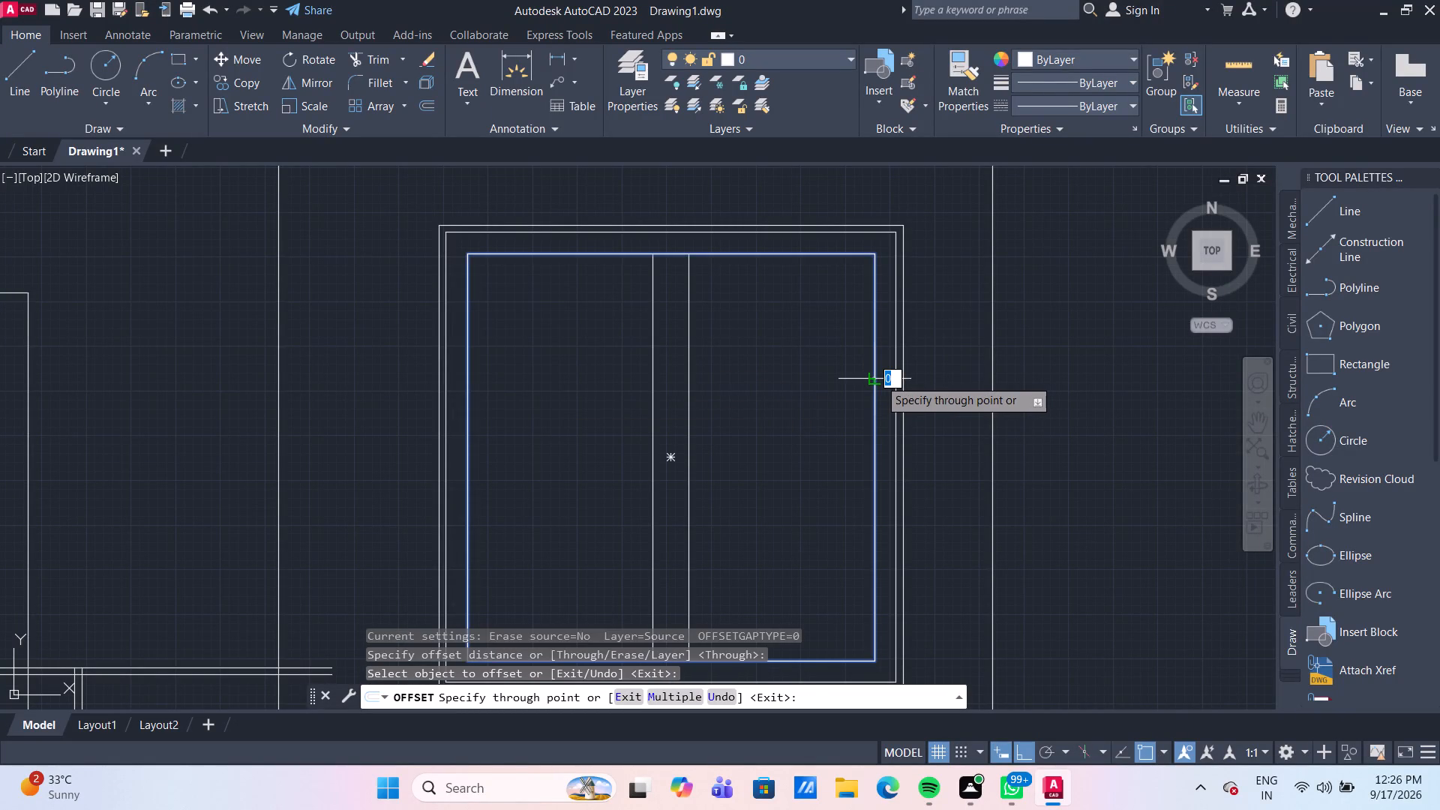
pyautogui.press('1')
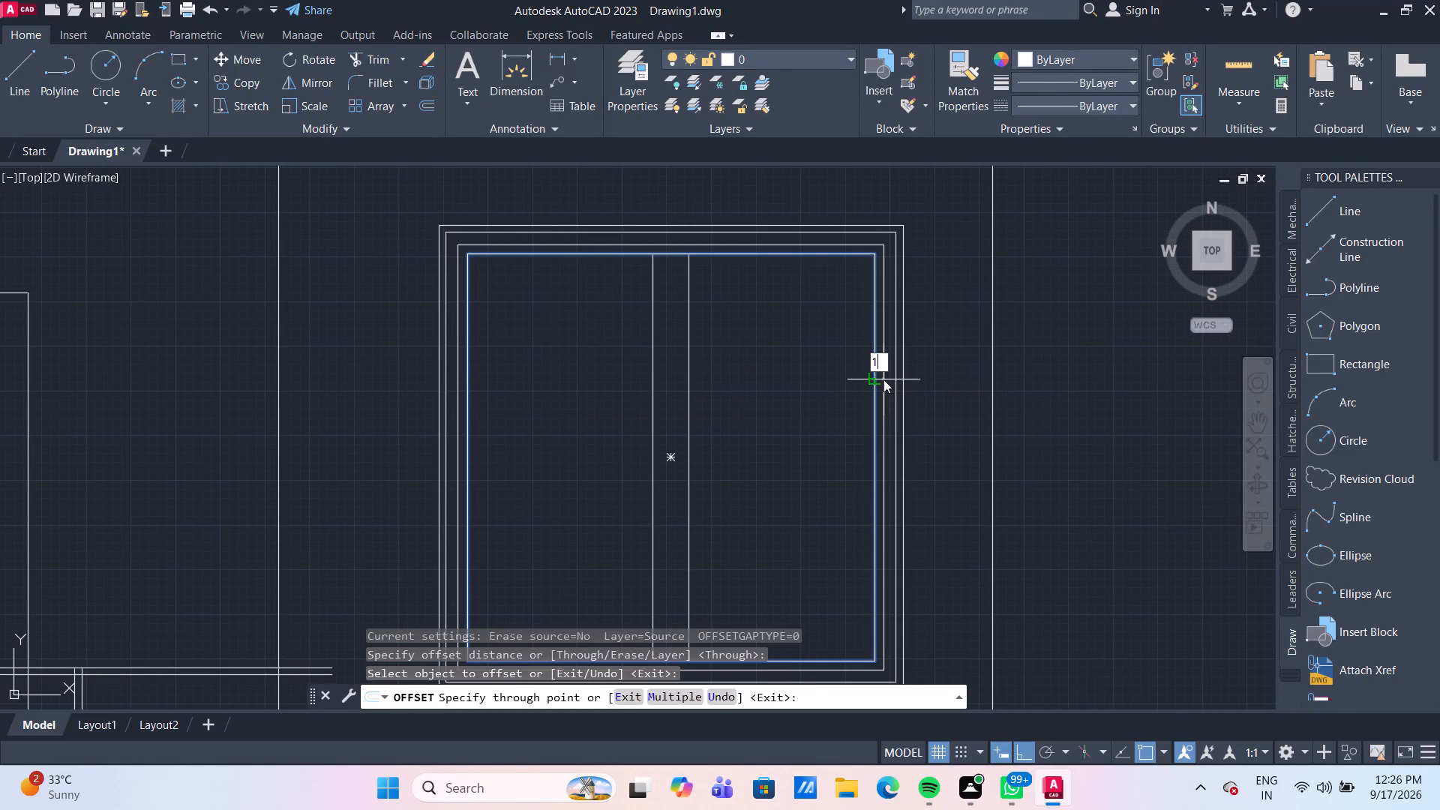
pyautogui.press('Return')
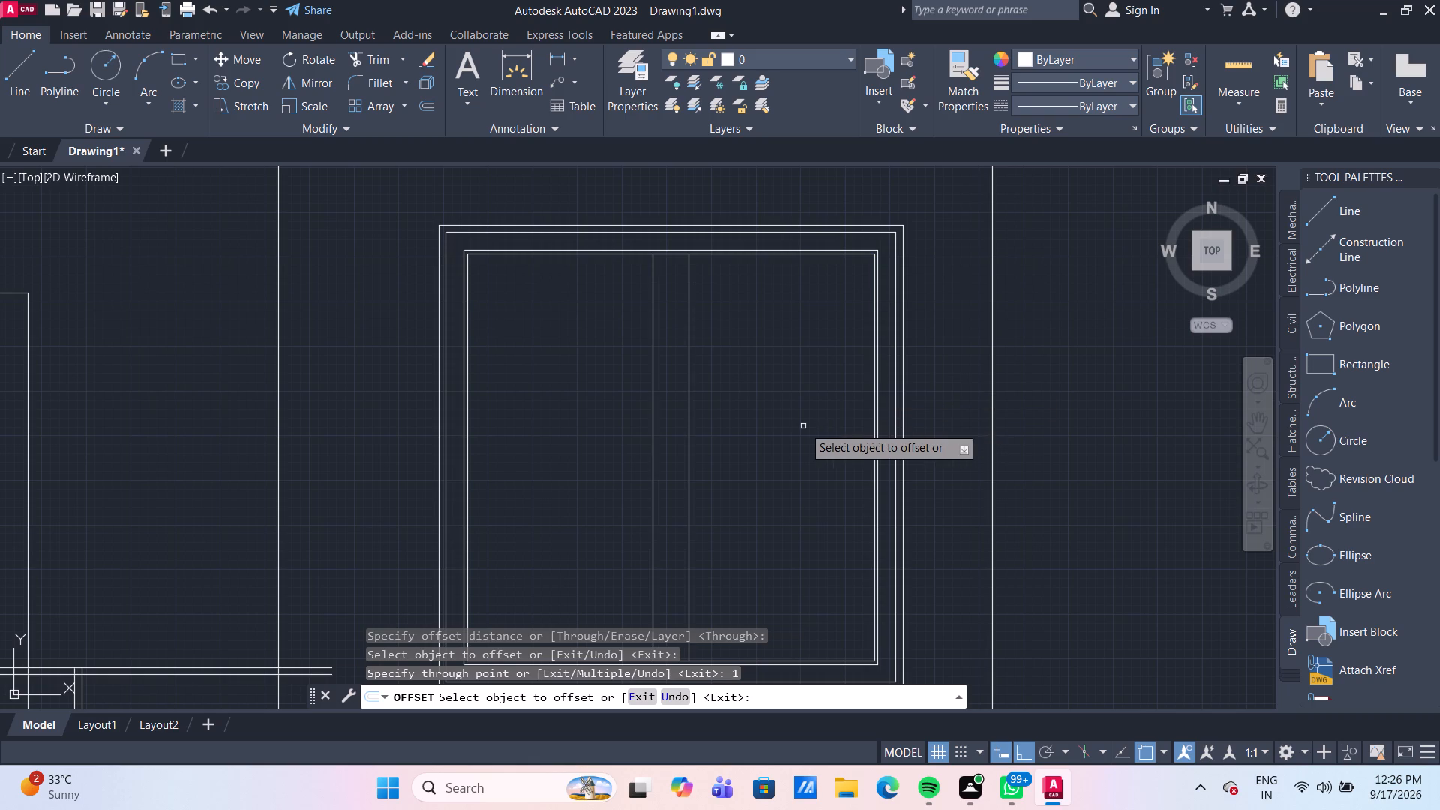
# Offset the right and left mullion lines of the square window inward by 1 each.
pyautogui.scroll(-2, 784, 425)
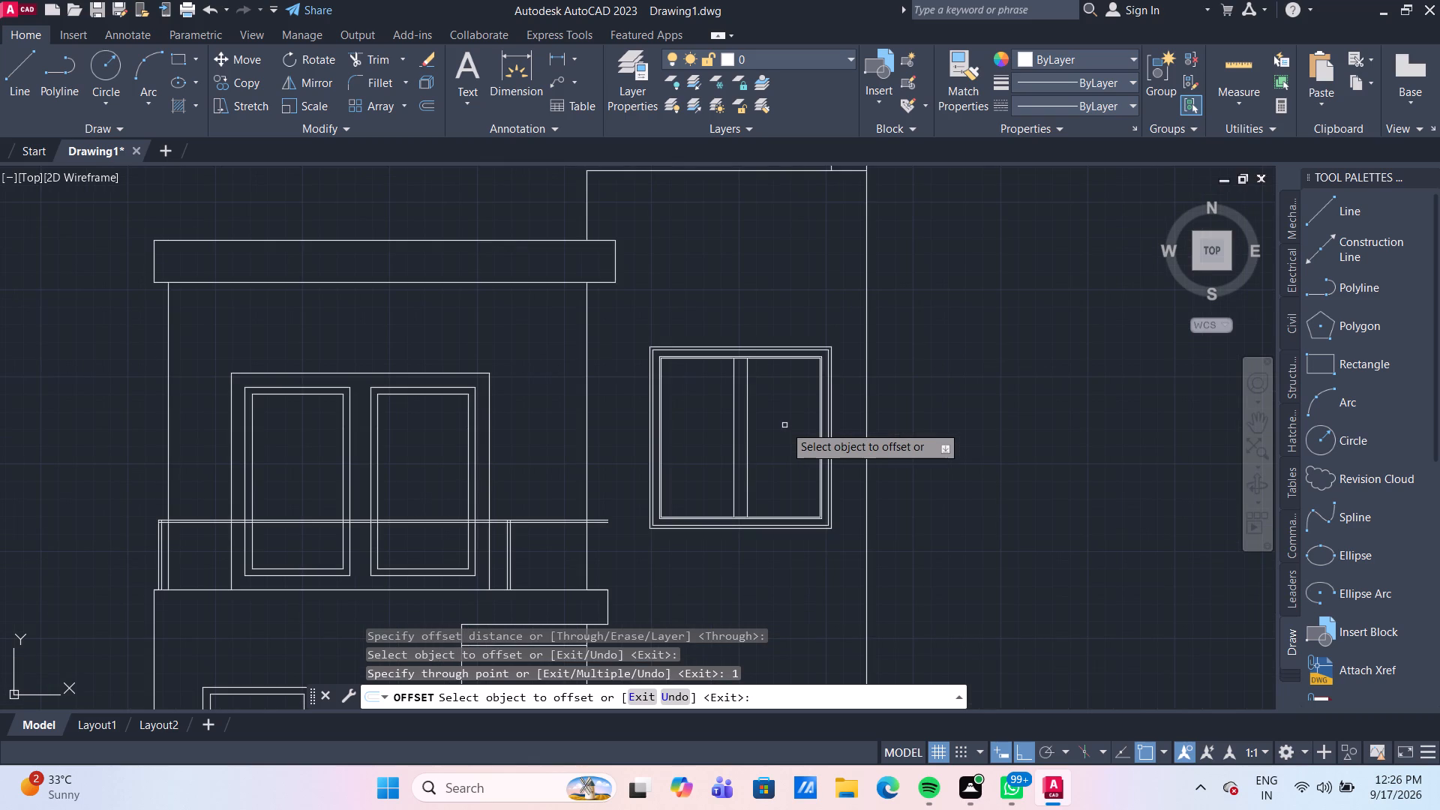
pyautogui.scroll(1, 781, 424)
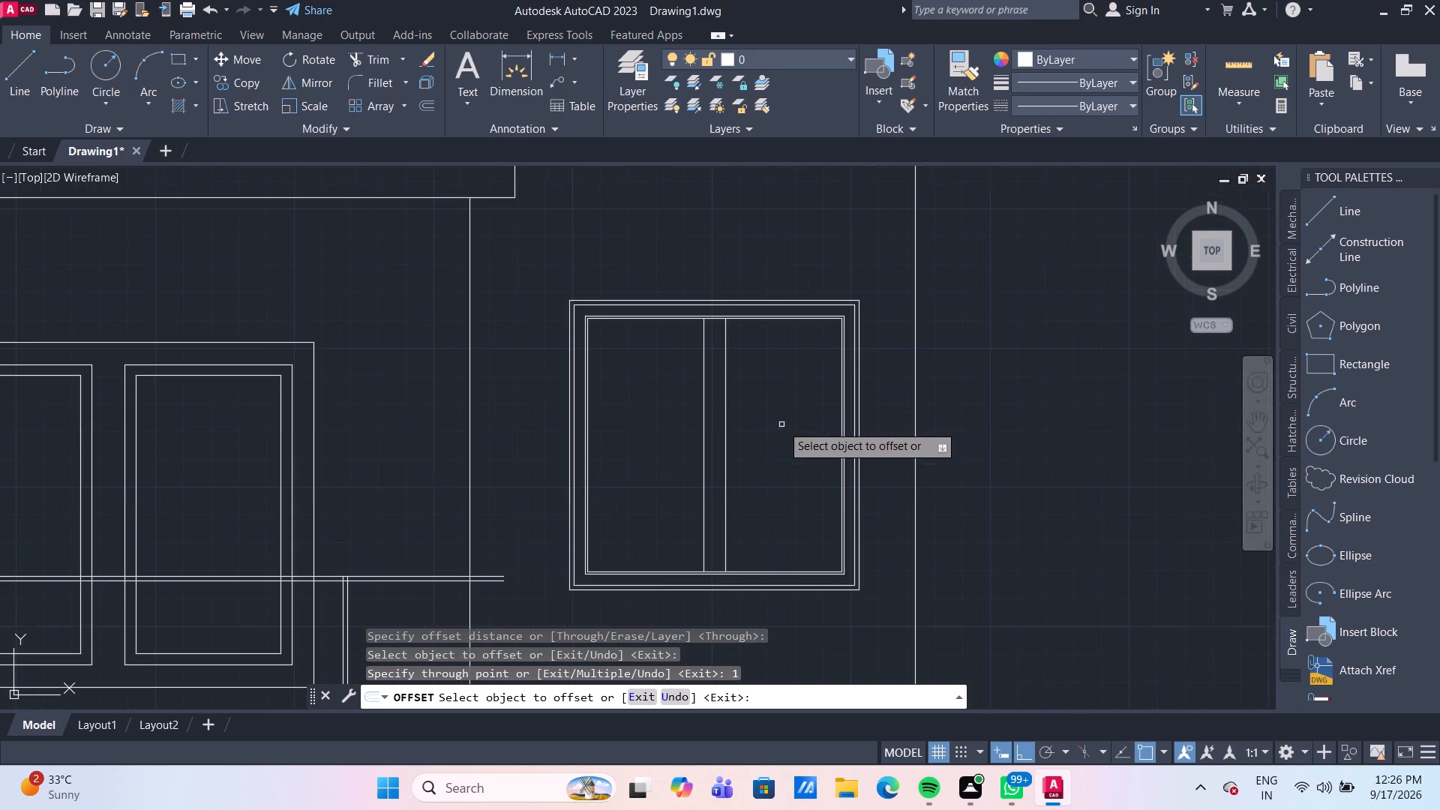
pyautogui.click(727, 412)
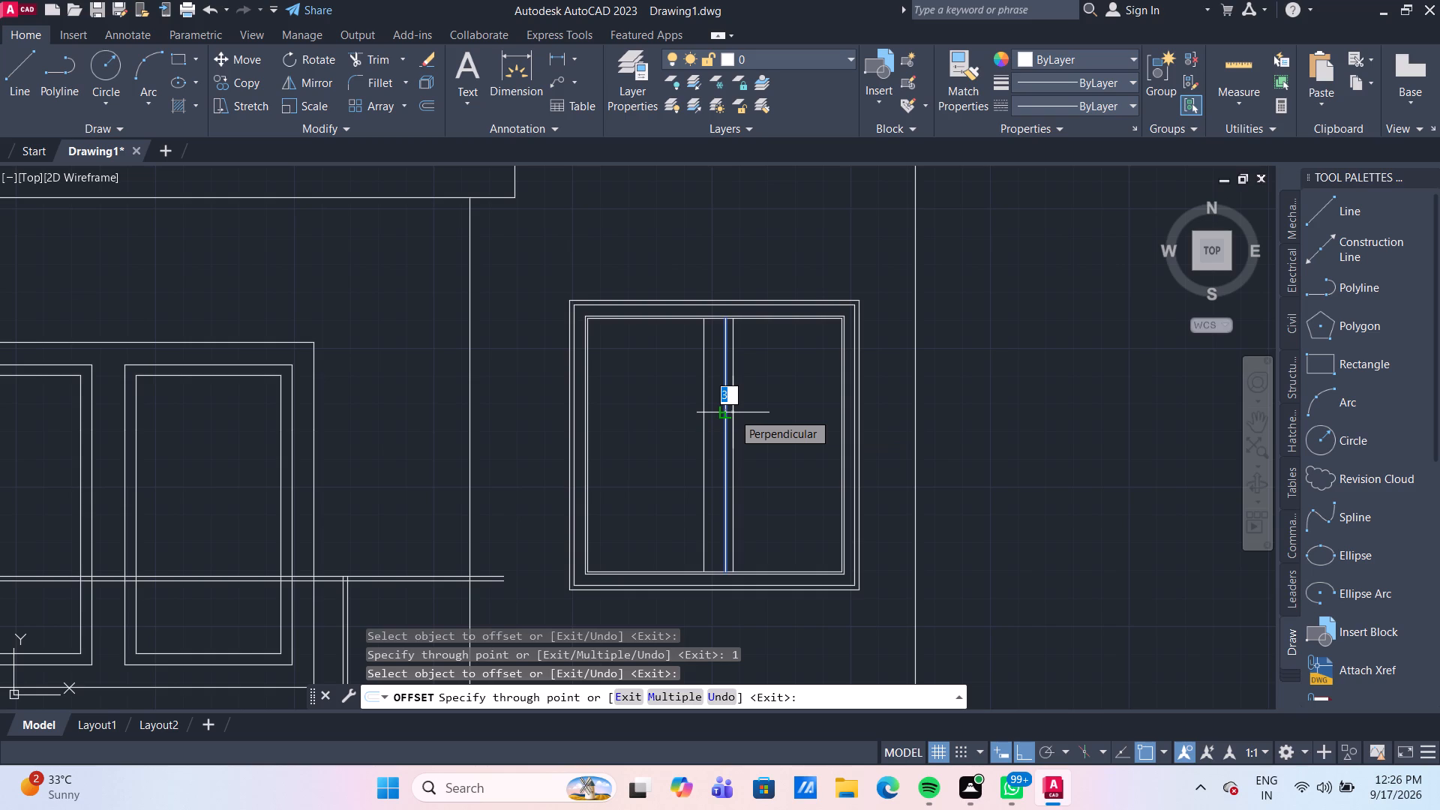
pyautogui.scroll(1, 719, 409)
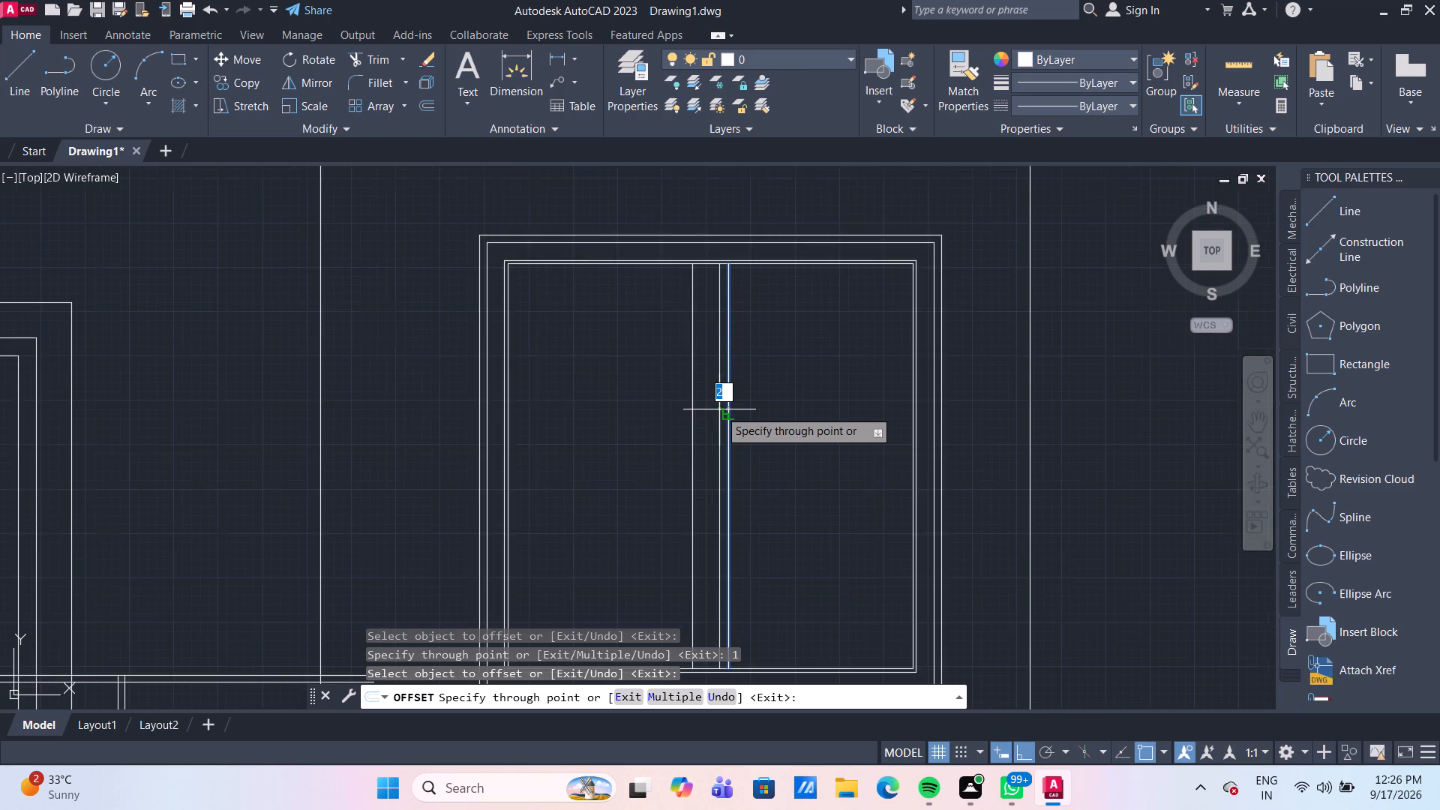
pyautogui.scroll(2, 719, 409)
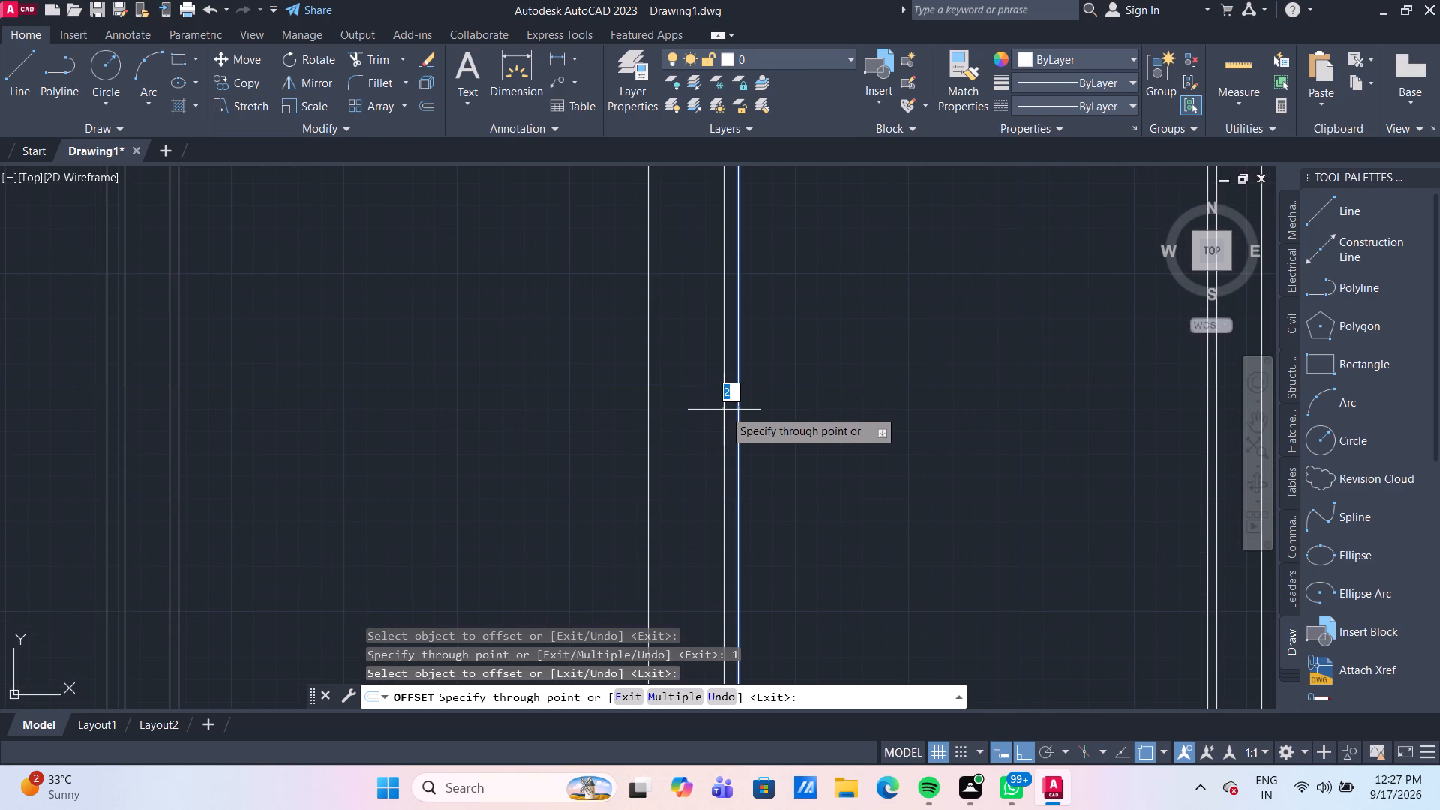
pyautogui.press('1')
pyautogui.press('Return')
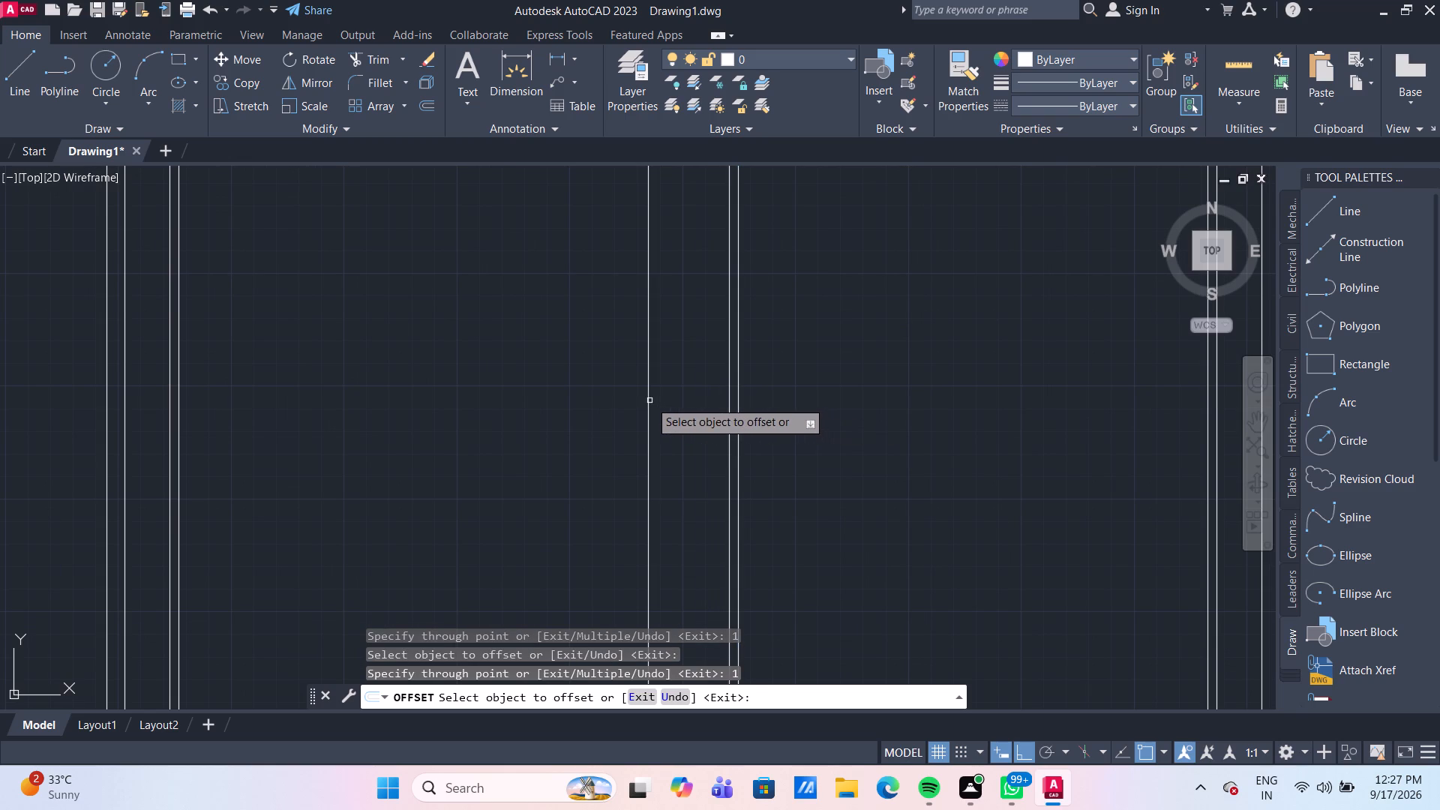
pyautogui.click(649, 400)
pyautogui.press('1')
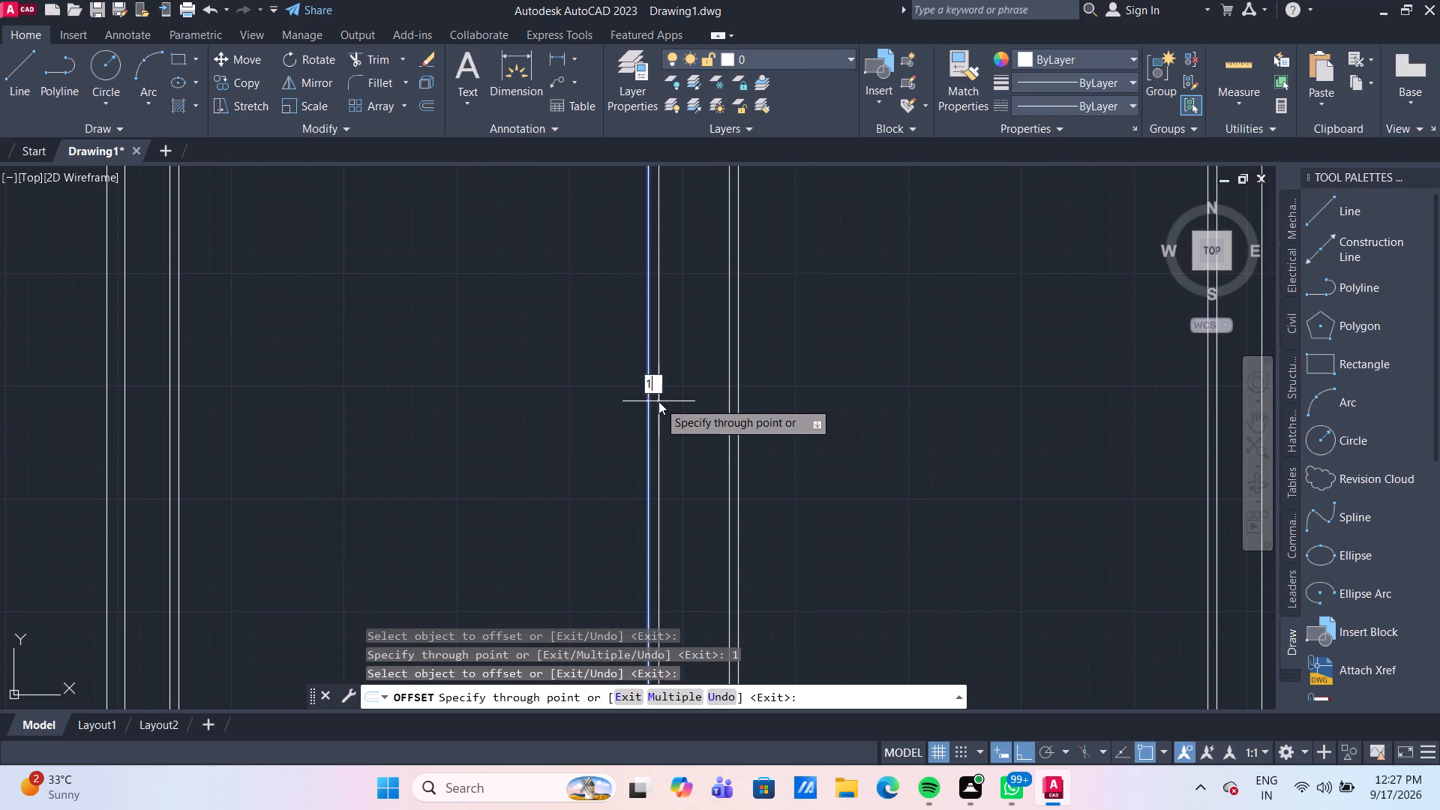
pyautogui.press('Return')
# Offset the outermost right and left mullion lines of the square window outward by 1 each.
pyautogui.scroll(-4, 665, 402)
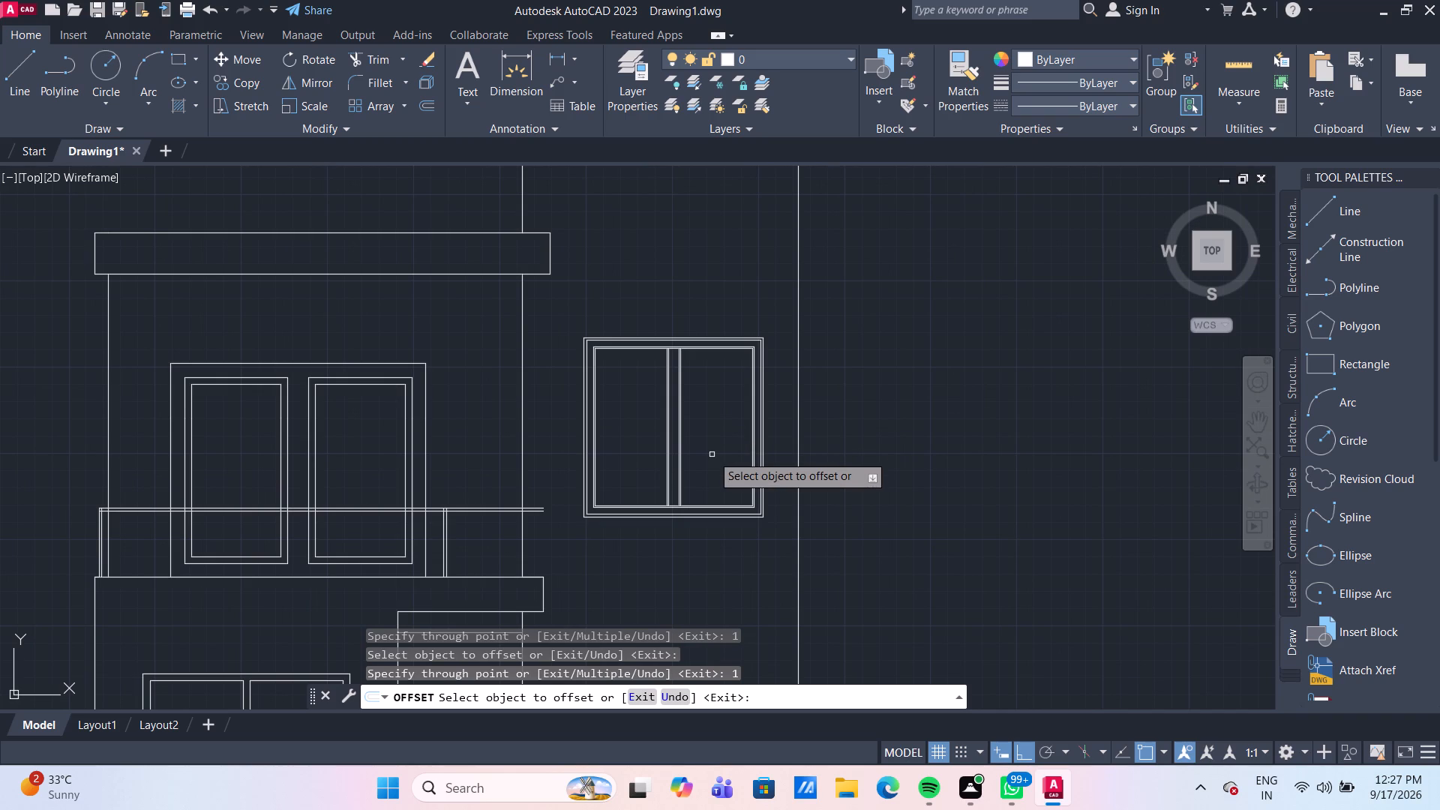
pyautogui.scroll(-2, 712, 454)
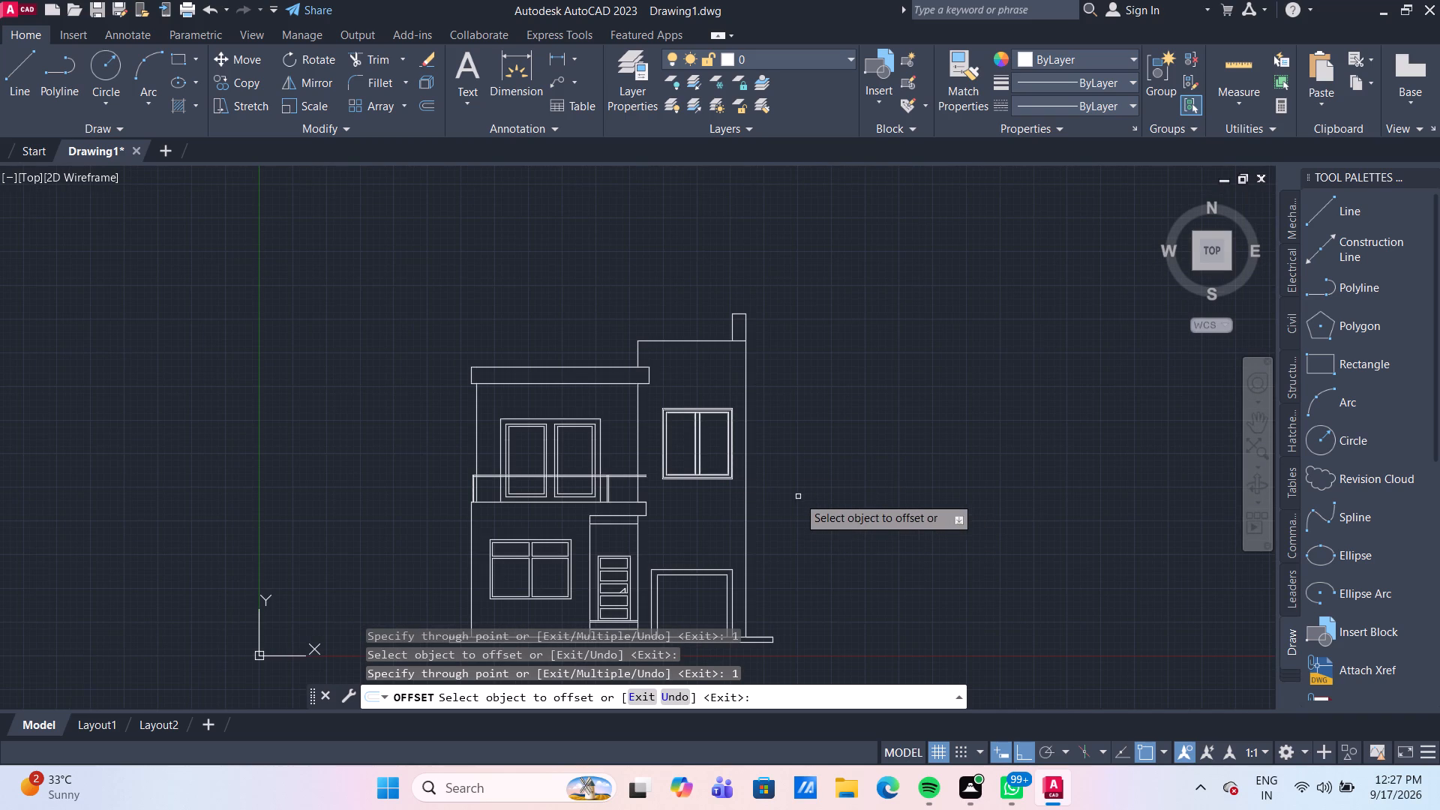
pyautogui.scroll(6, 699, 456)
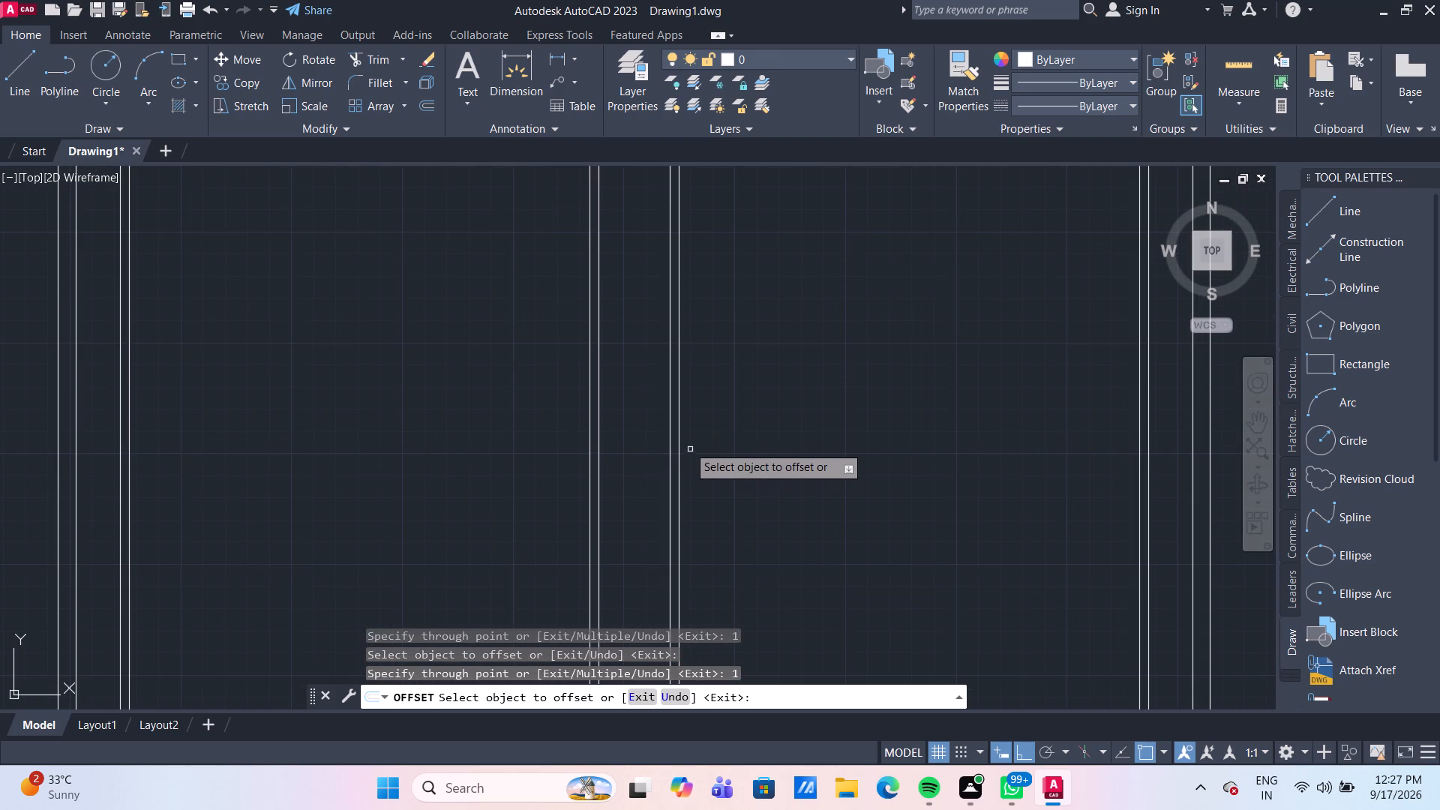
pyautogui.scroll(1, 682, 432)
pyautogui.click(676, 429)
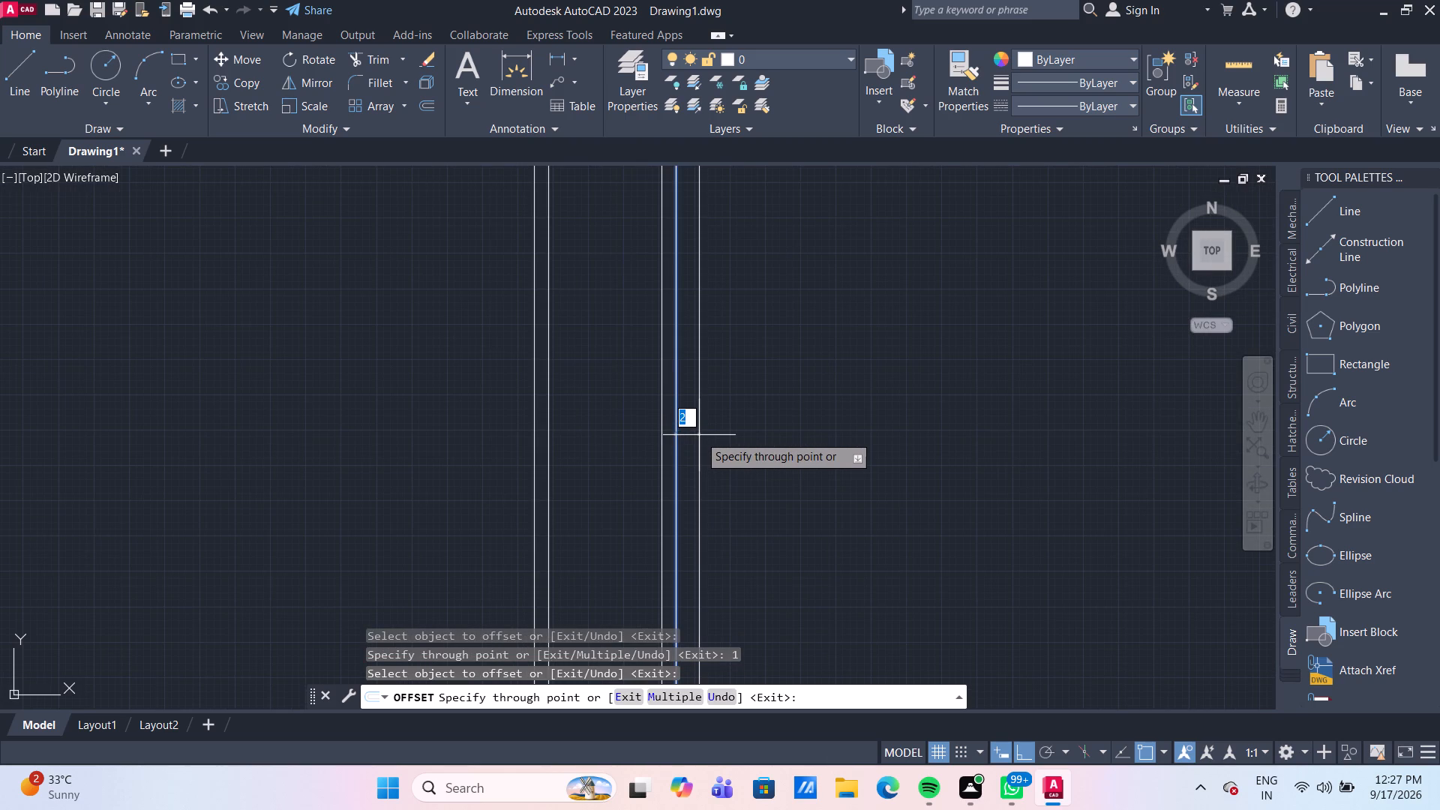
pyautogui.press('1')
pyautogui.press('Return')
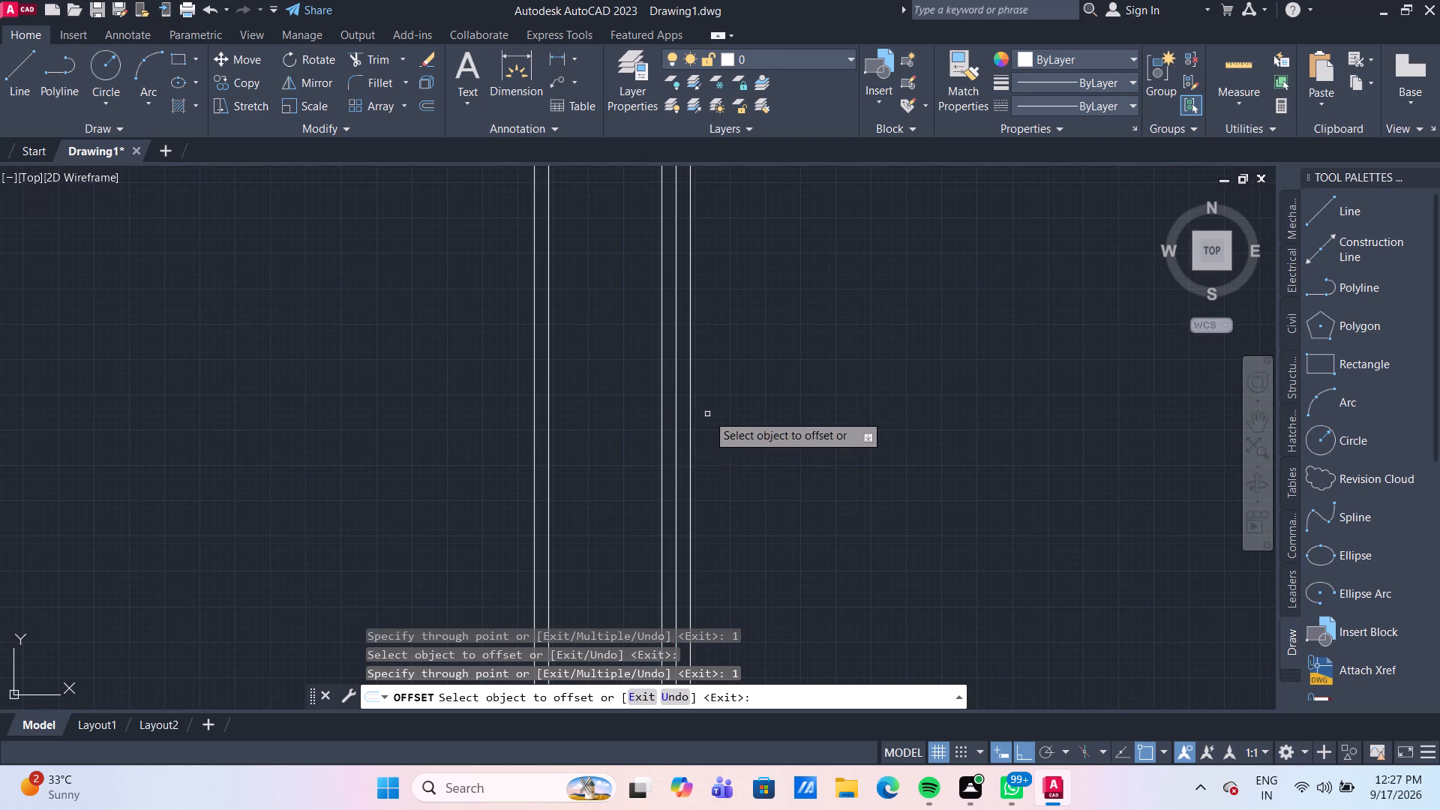
pyautogui.click(534, 437)
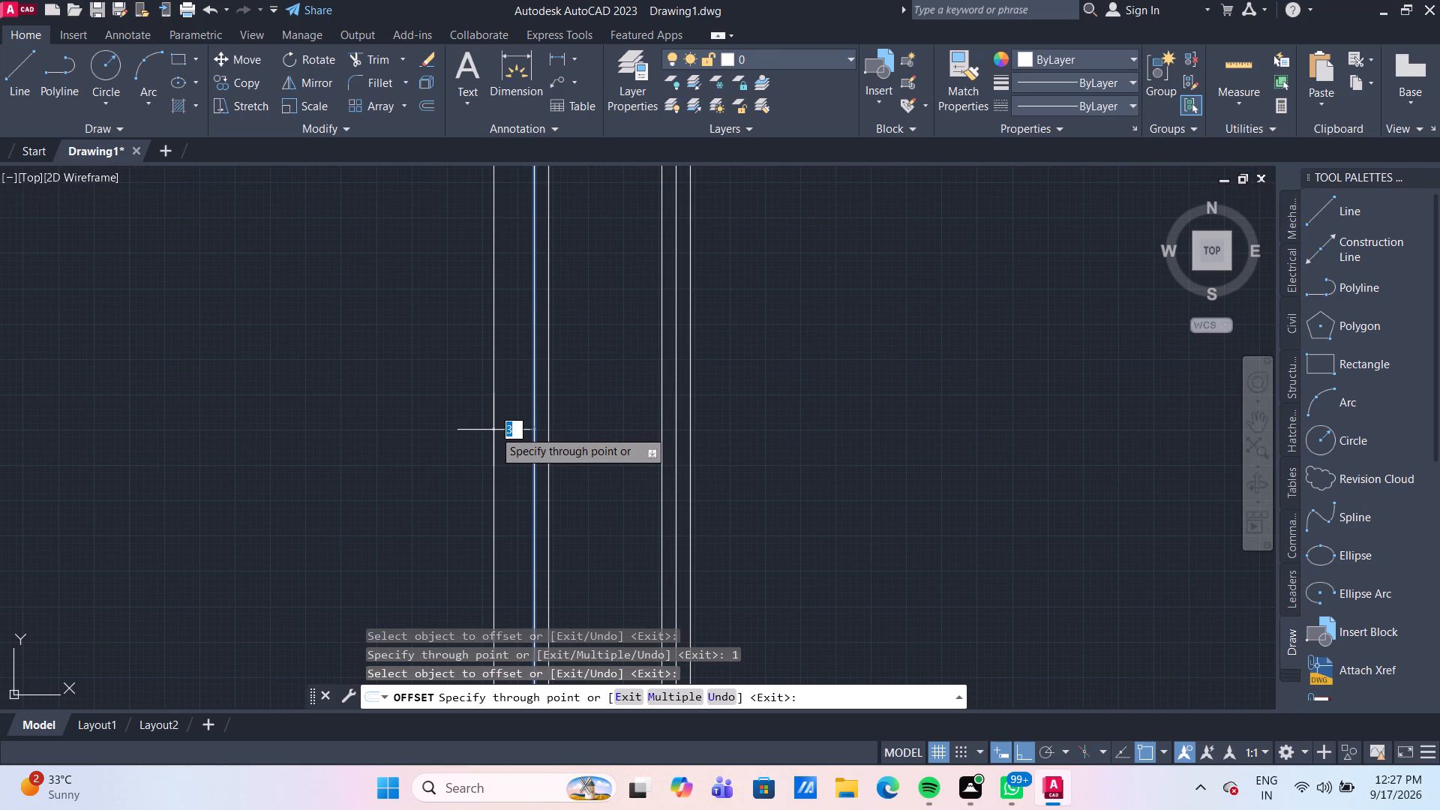
pyautogui.press('1')
pyautogui.press('Return')
pyautogui.press('Escape')
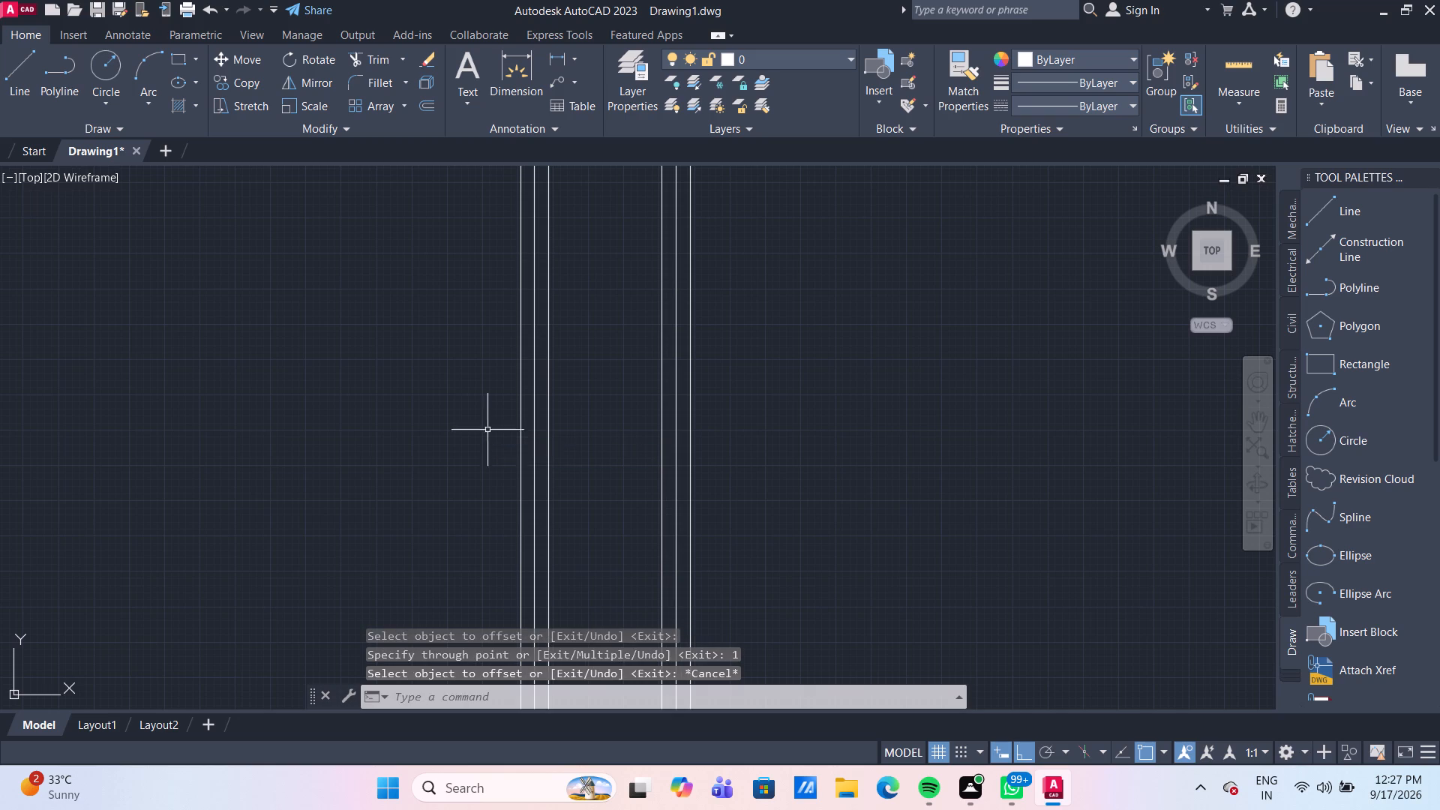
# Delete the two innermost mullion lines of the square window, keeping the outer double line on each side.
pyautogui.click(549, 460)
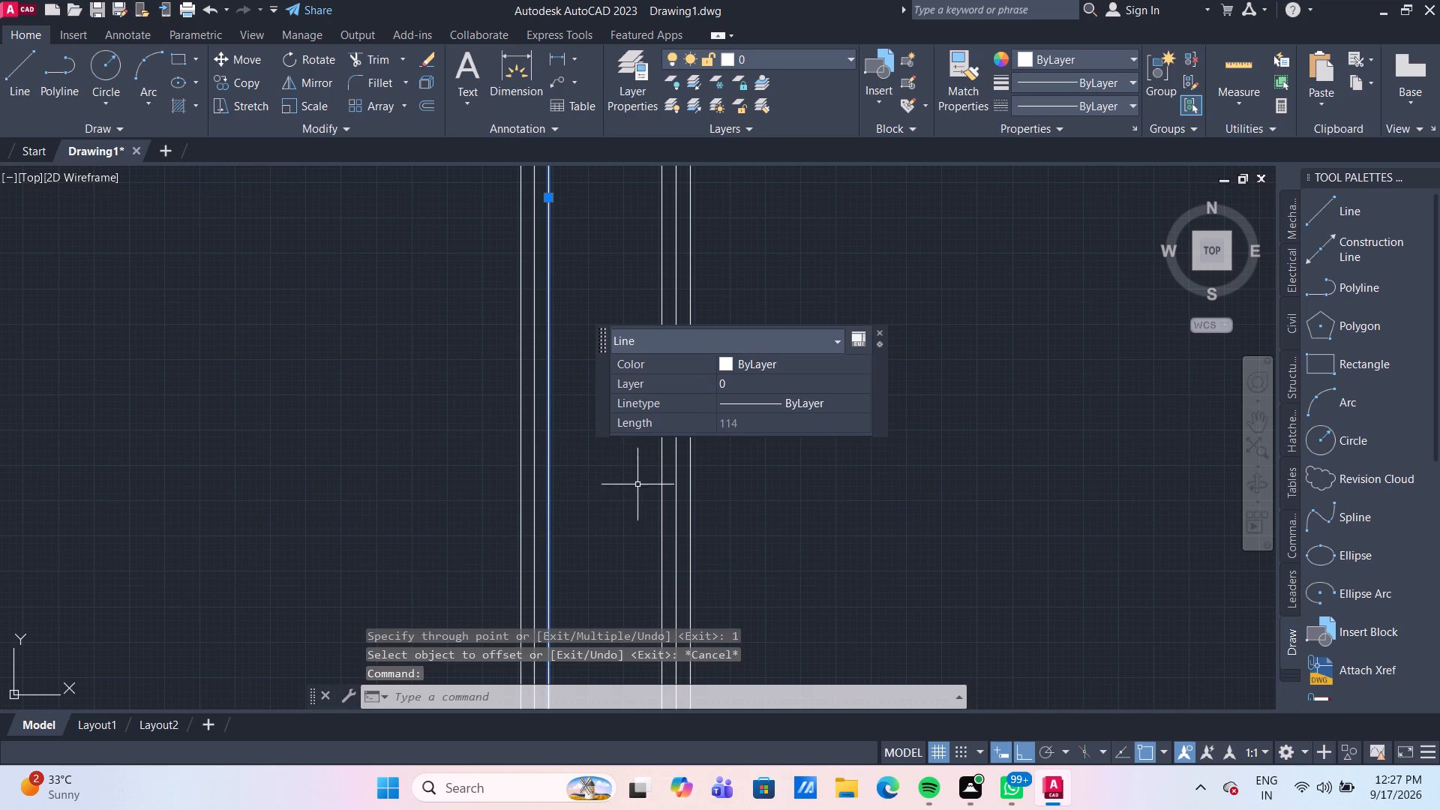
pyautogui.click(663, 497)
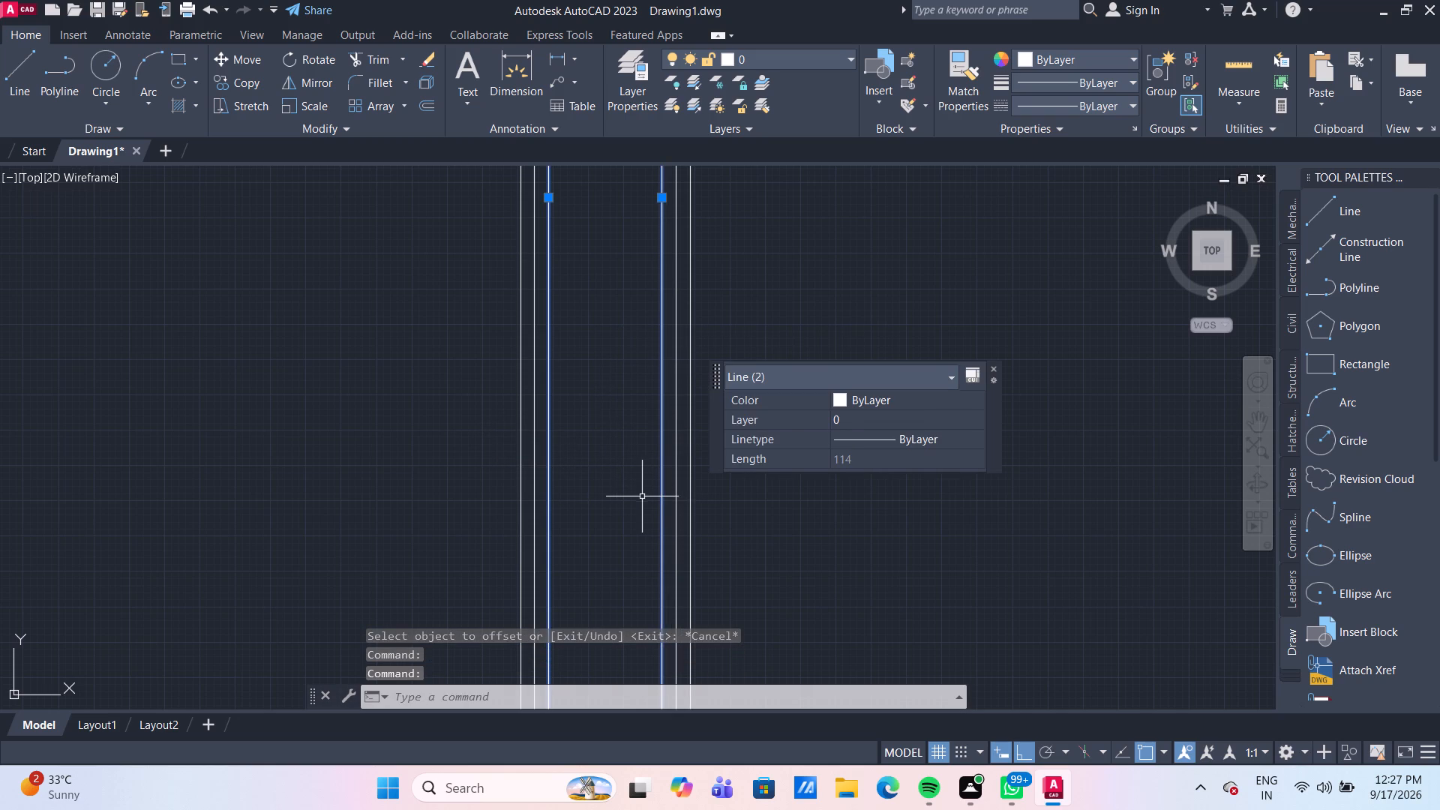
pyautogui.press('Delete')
# Trim the innermost square's bottom and top edges between the two pairs of mullion lines.
pyautogui.scroll(-3, 642, 496)
pyautogui.moveTo(723, 518); pyautogui.dragTo(715, 434, button='middle')
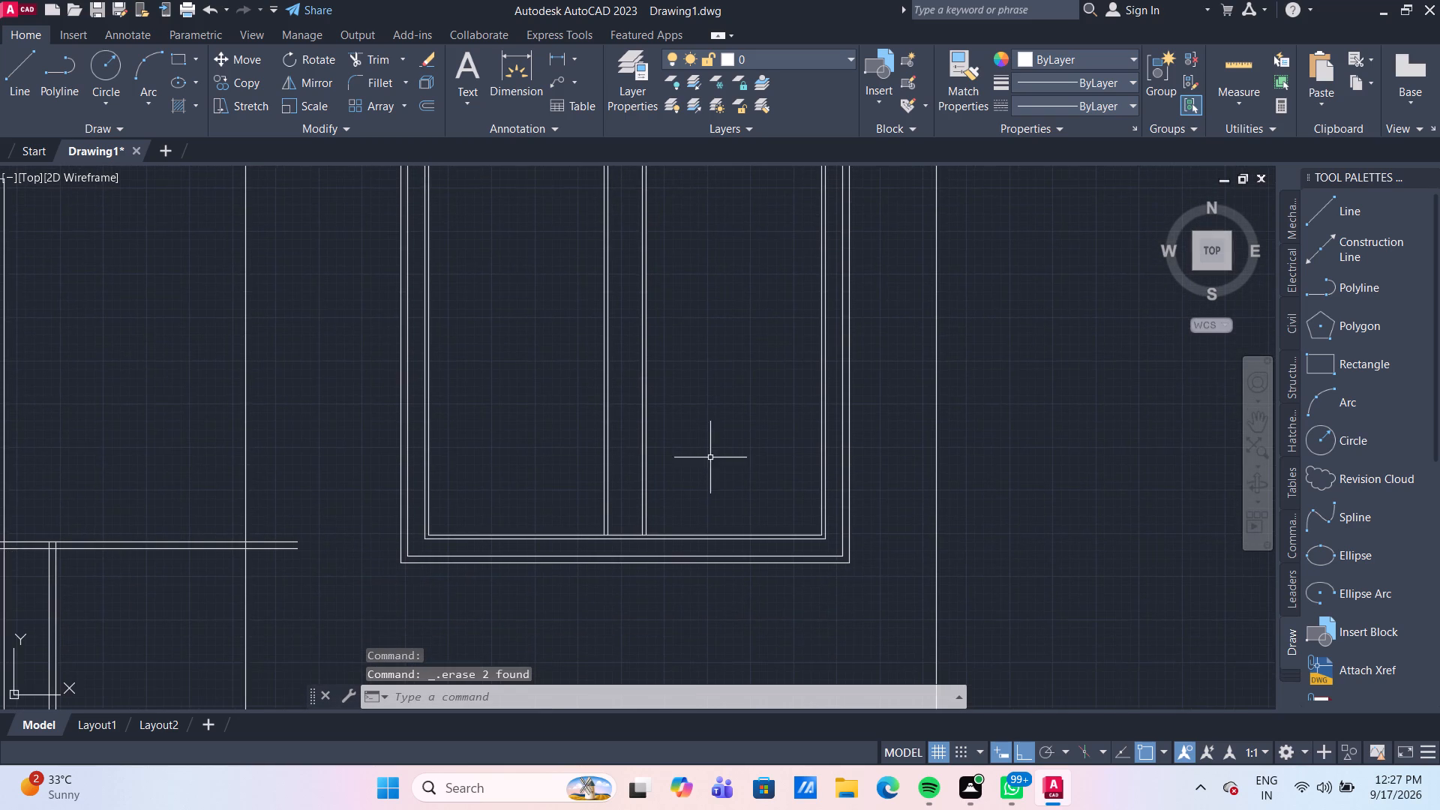
pyautogui.scroll(-1, 708, 480)
pyautogui.moveTo(708, 480); pyautogui.dragTo(706, 466, button='middle')
pyautogui.scroll(3, 660, 492)
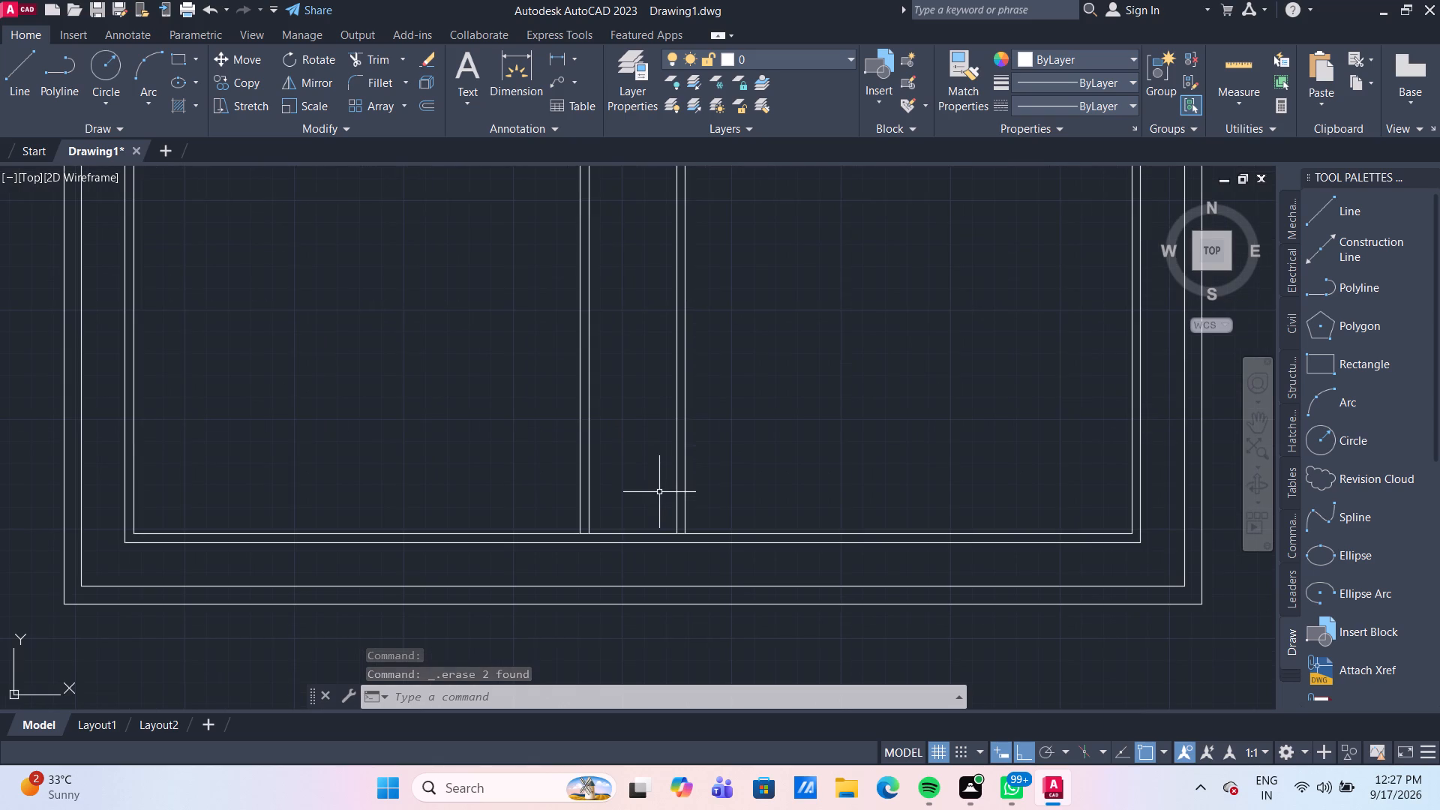
pyautogui.moveTo(589, 523); pyautogui.dragTo(594, 501, button='middle')
pyautogui.scroll(1, 593, 508)
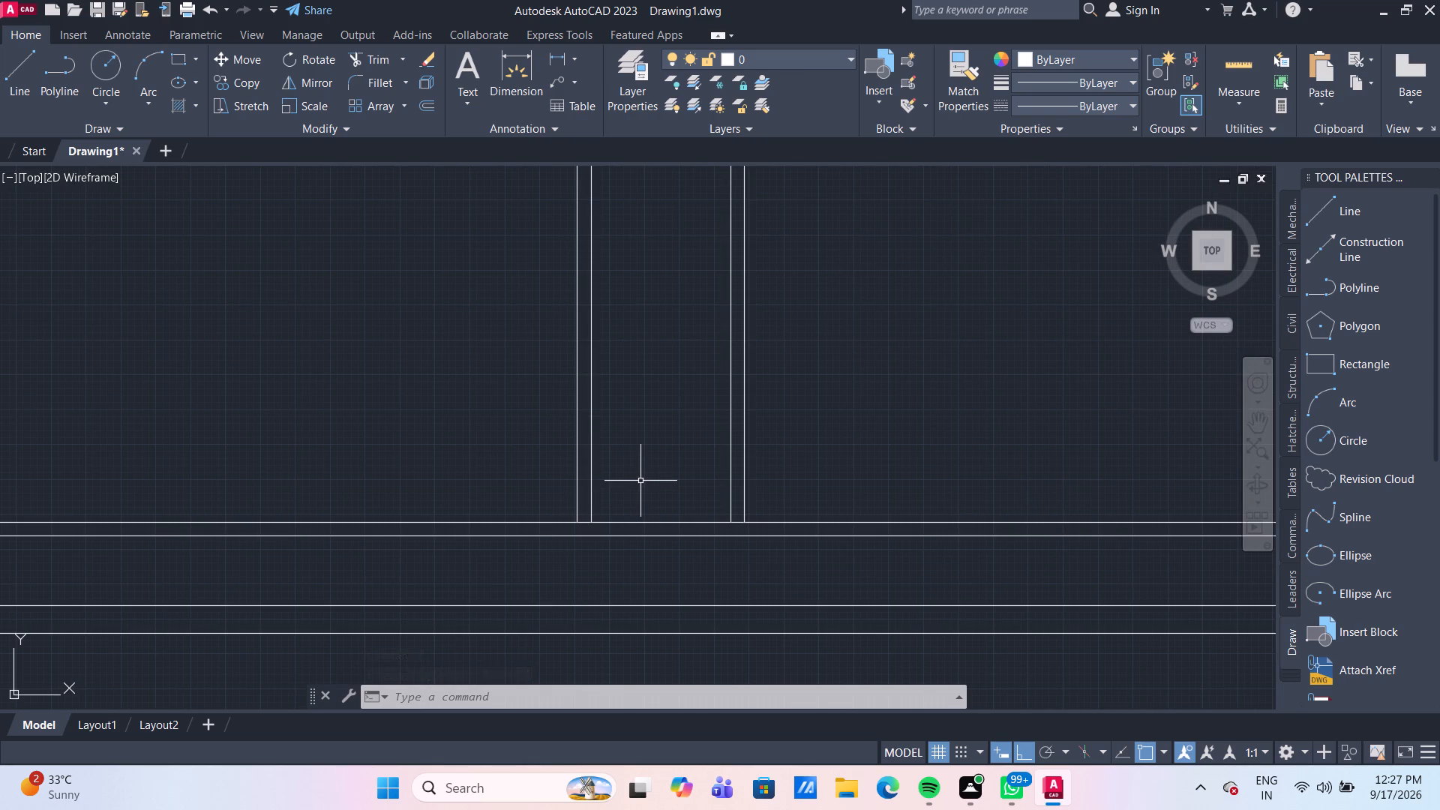
pyautogui.write('TR')
pyautogui.press('Return')
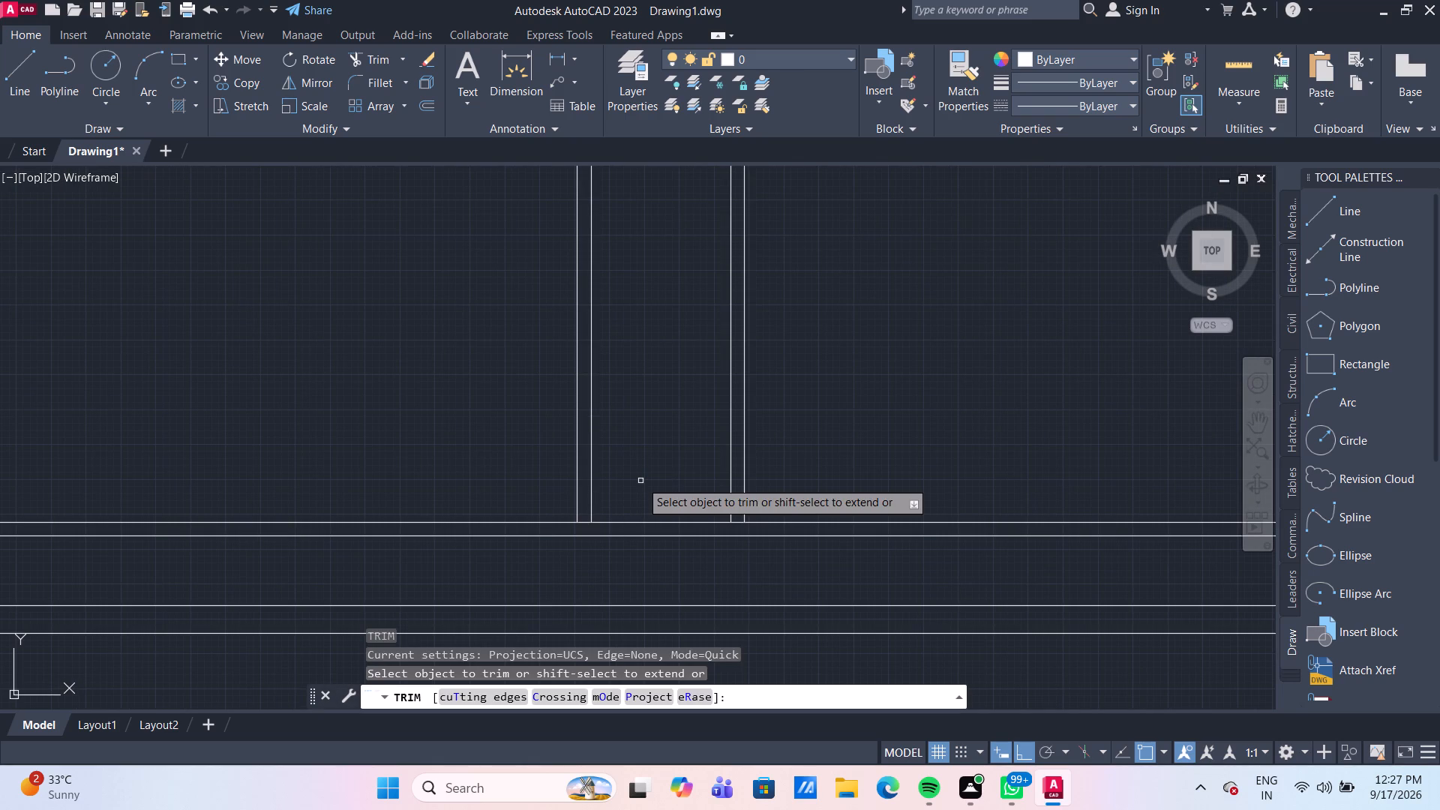
pyautogui.click(650, 523)
pyautogui.scroll(-2, 674, 450)
pyautogui.moveTo(674, 450); pyautogui.dragTo(673, 604, button='middle')
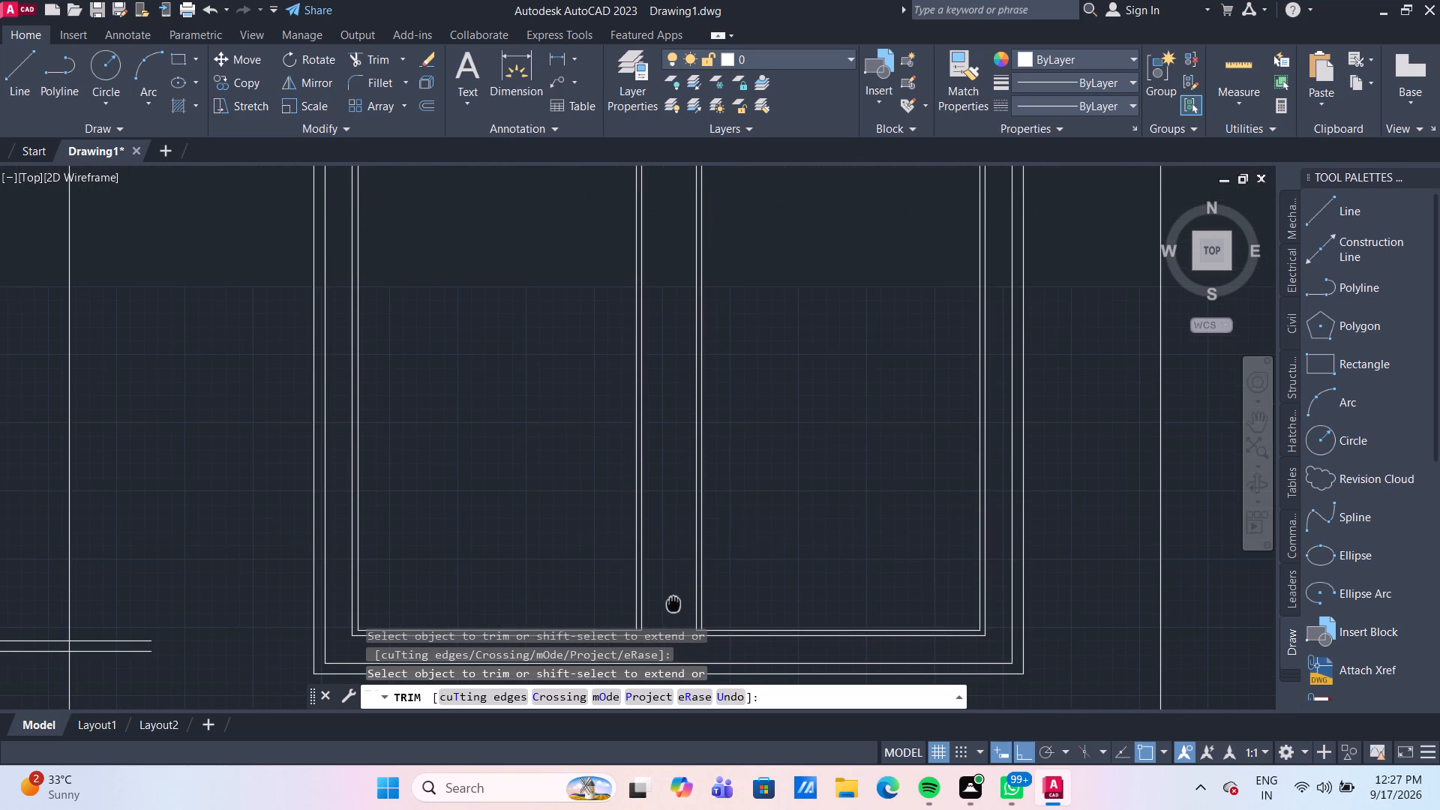
pyautogui.moveTo(673, 604); pyautogui.dragTo(673, 604, button='middle')
pyautogui.scroll(-3, 656, 451)
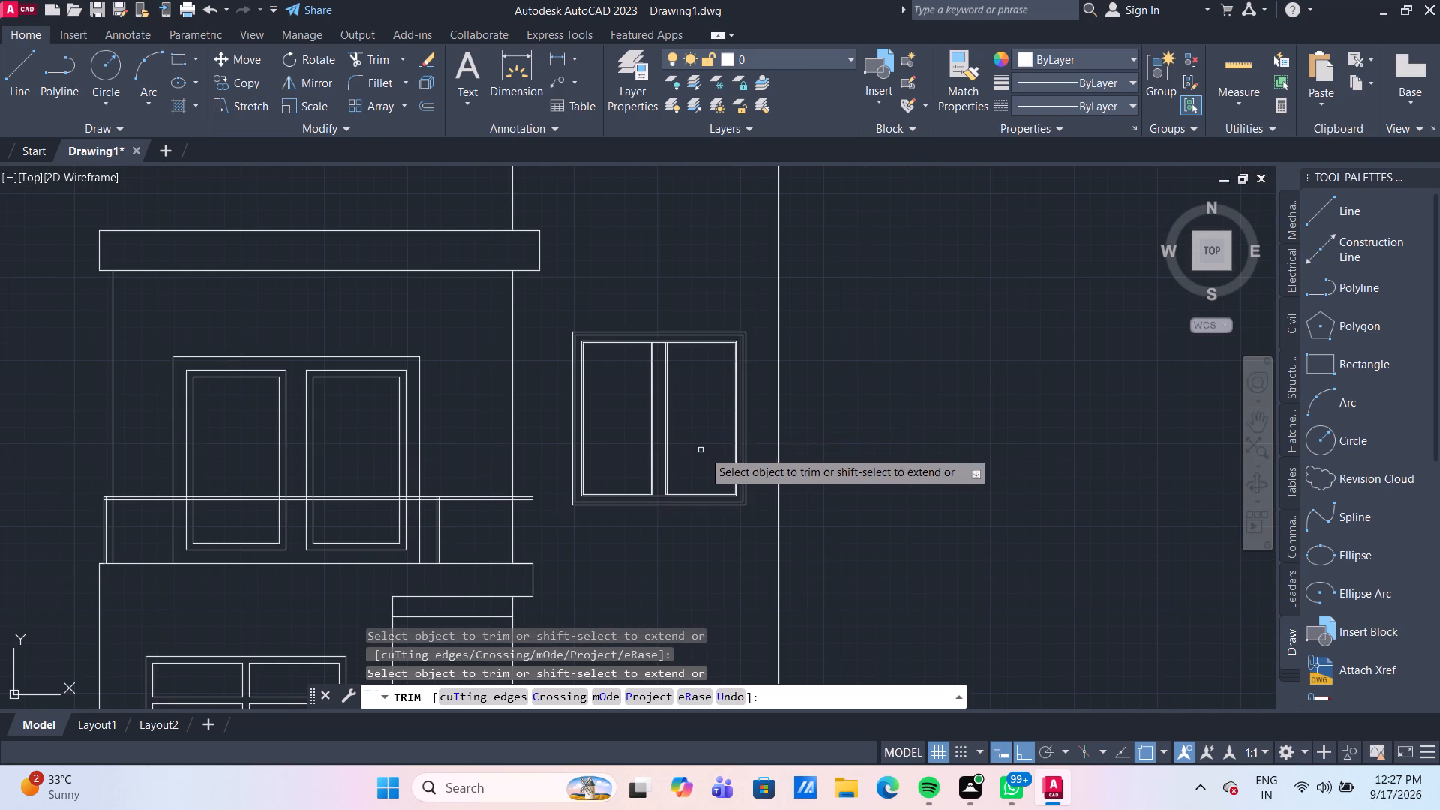
pyautogui.moveTo(703, 447); pyautogui.dragTo(728, 539, button='middle')
pyautogui.scroll(4, 668, 421)
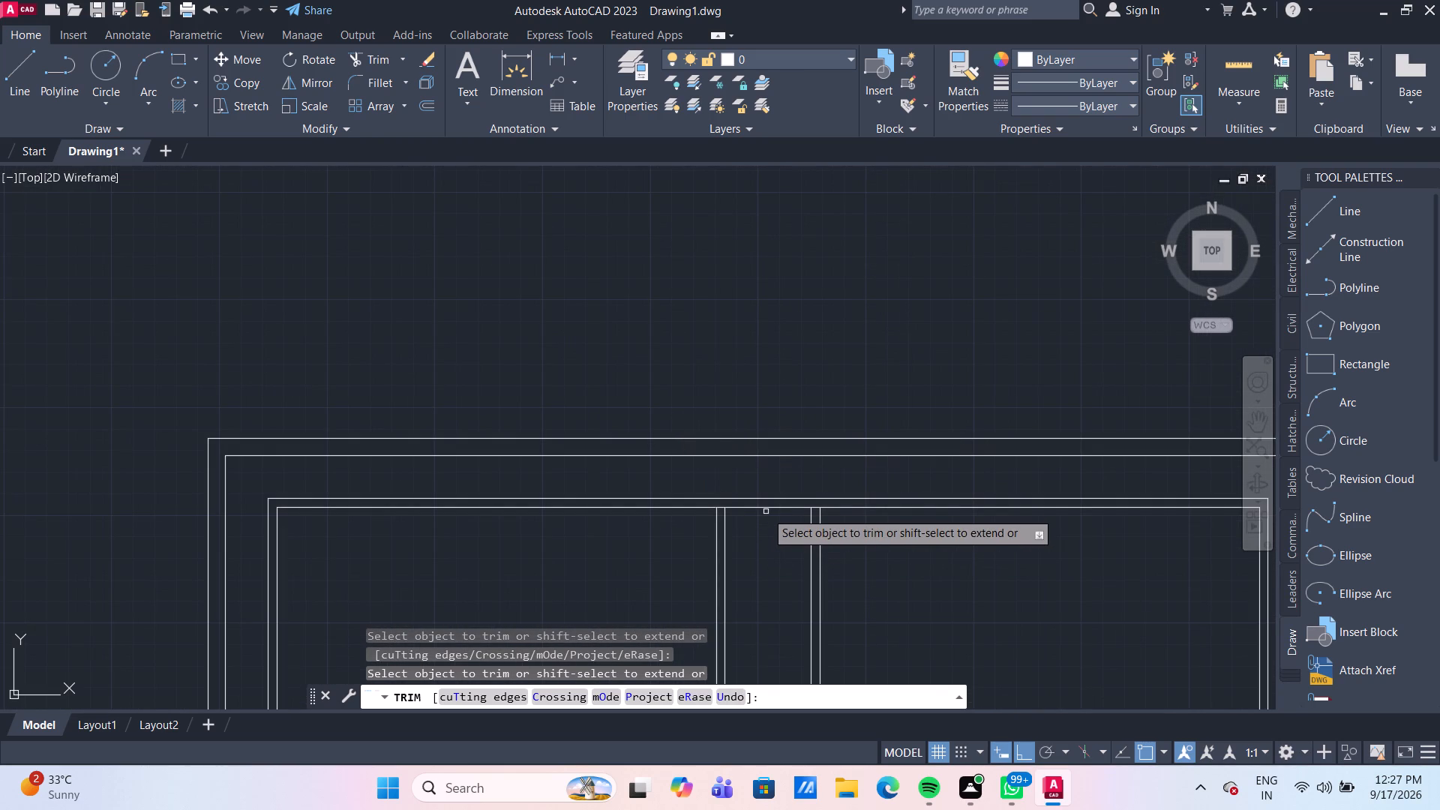
pyautogui.click(766, 508)
pyautogui.scroll(-3, 757, 540)
pyautogui.scroll(-1, 832, 588)
pyautogui.moveTo(832, 588); pyautogui.dragTo(696, 379, button='middle')
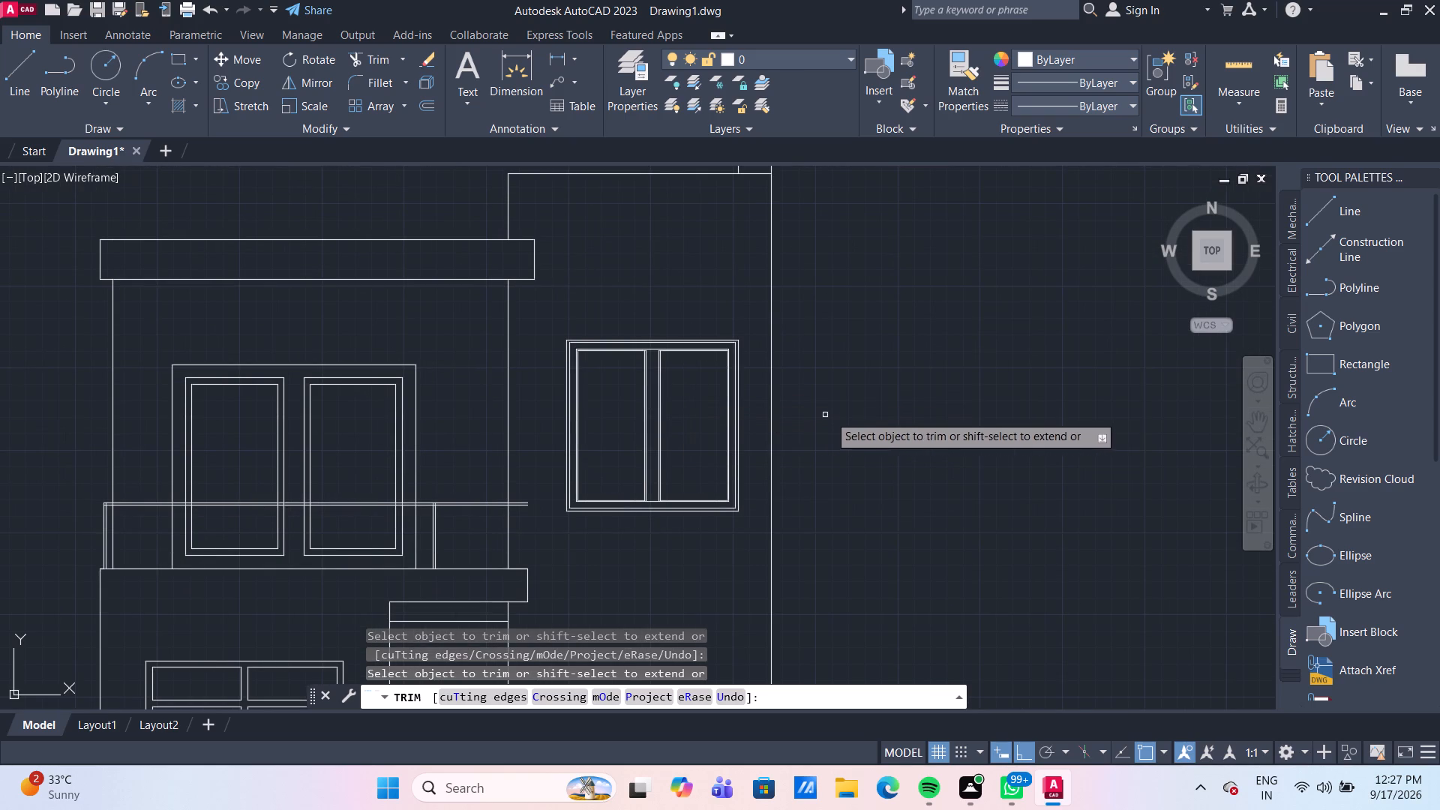
pyautogui.press('Escape')
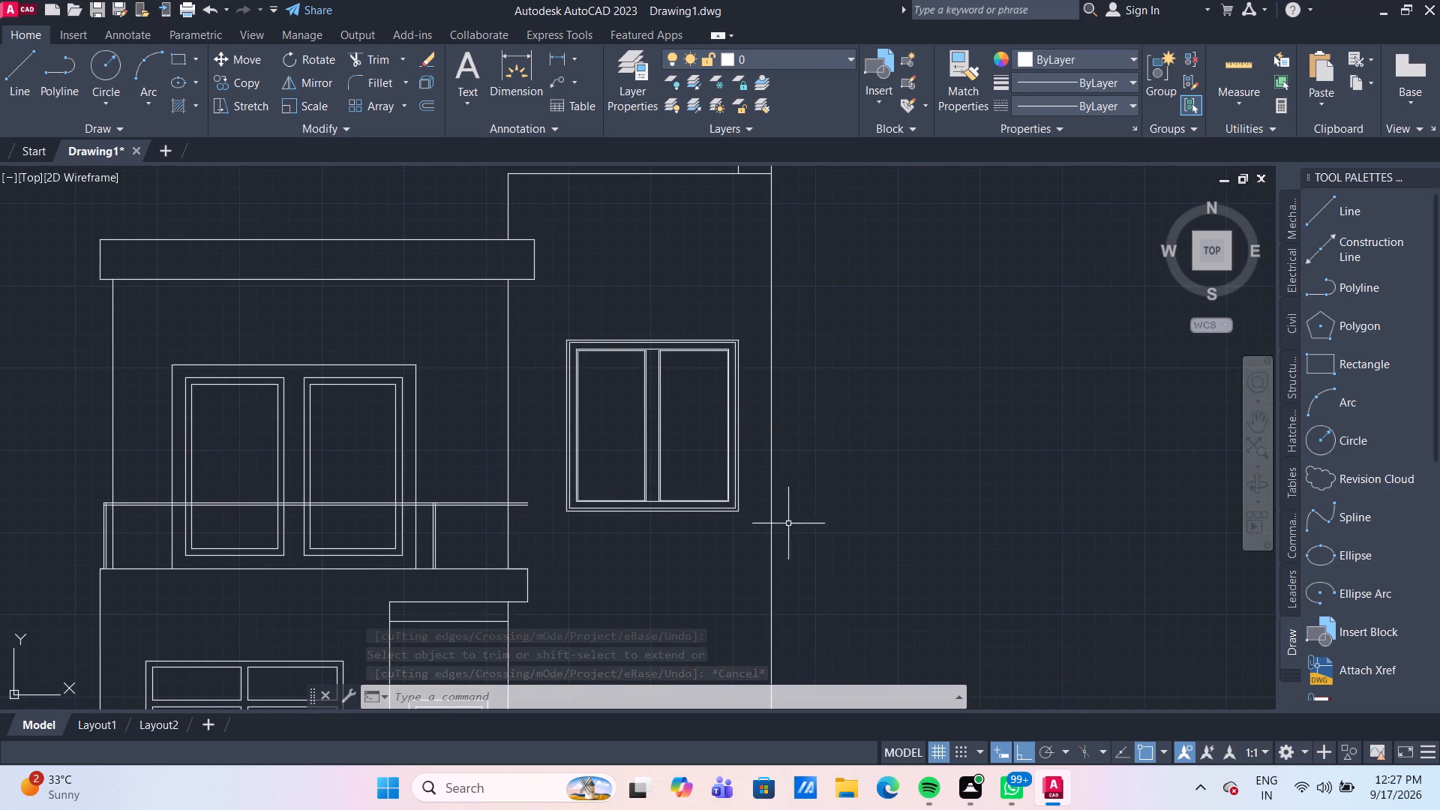
# Group all the frame and mullion objects of the square window on the upper right wall.
pyautogui.moveTo(733, 550); pyautogui.dragTo(707, 442, button='middle')
pyautogui.moveTo(707, 442); pyautogui.dragTo(691, 490, button='middle')
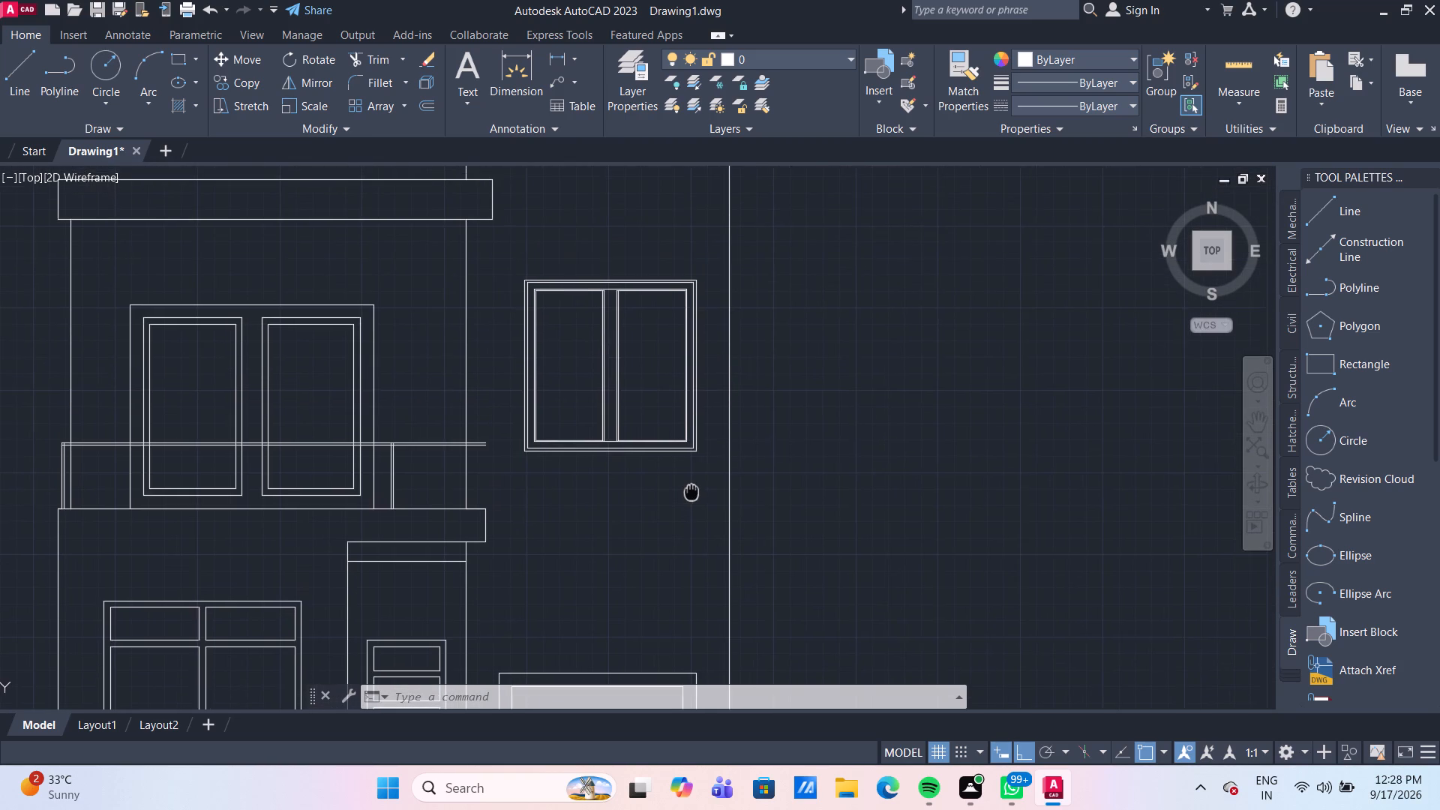
pyautogui.moveTo(691, 490); pyautogui.dragTo(676, 491, button='middle')
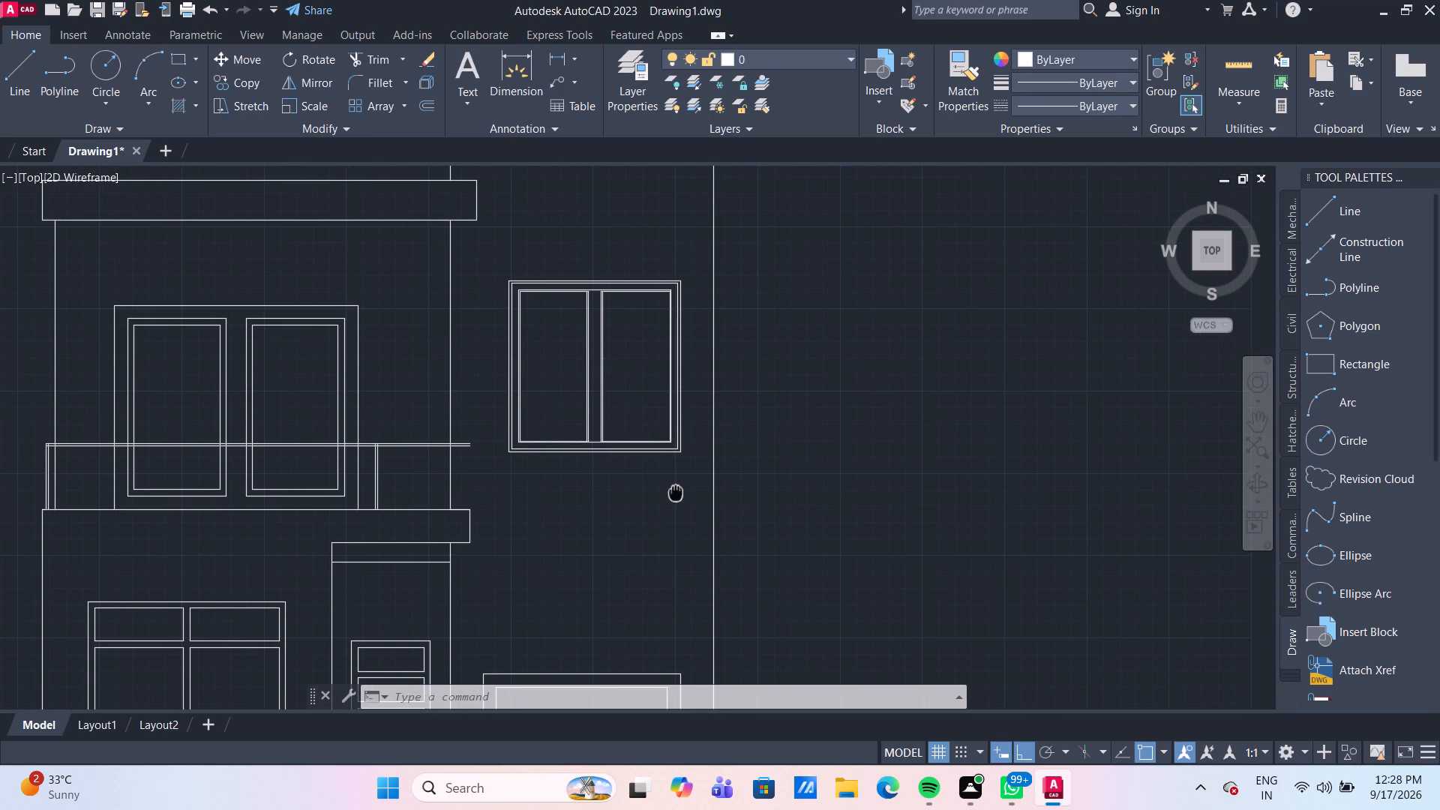
pyautogui.moveTo(676, 491); pyautogui.dragTo(673, 491, button='middle')
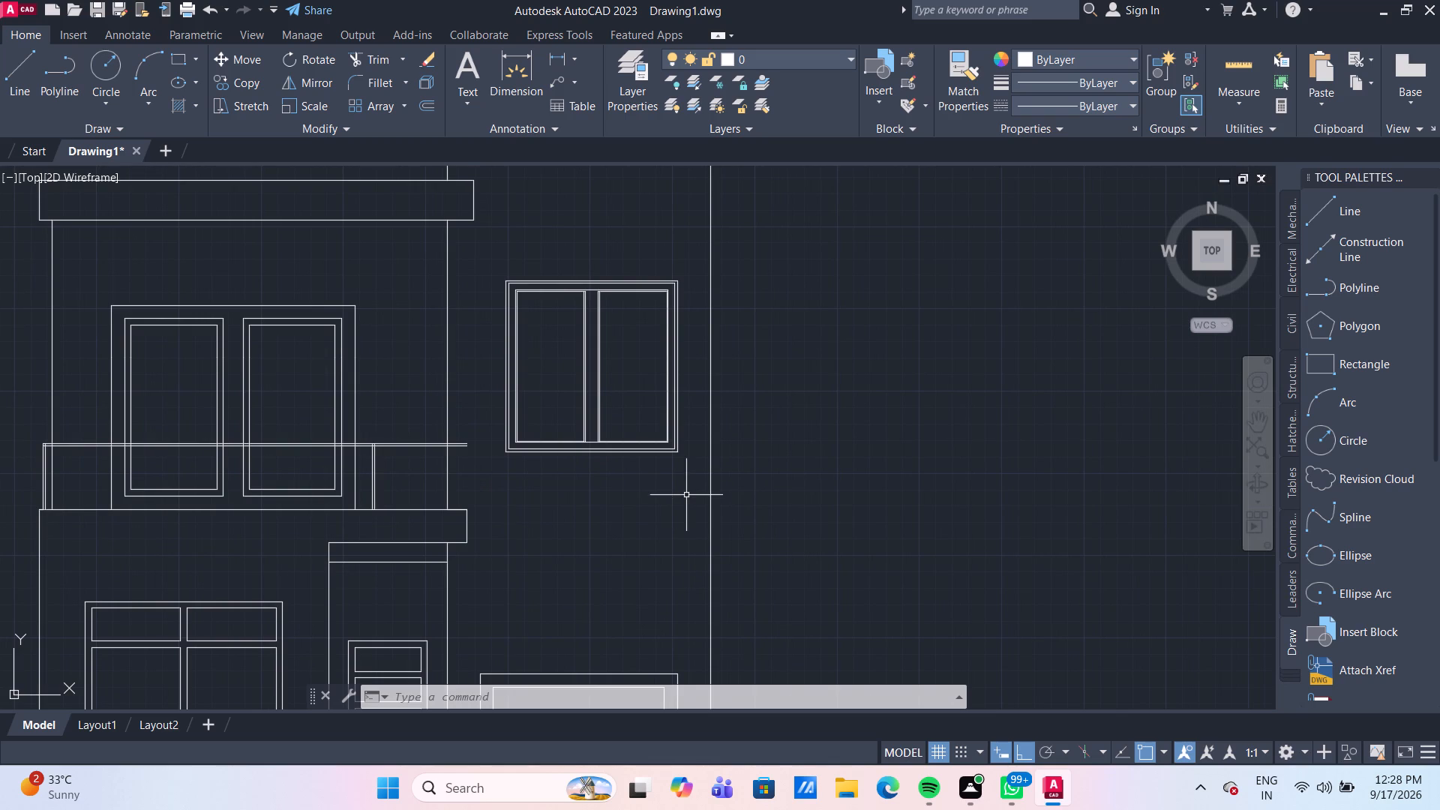
pyautogui.moveTo(693, 471); pyautogui.dragTo(685, 457)
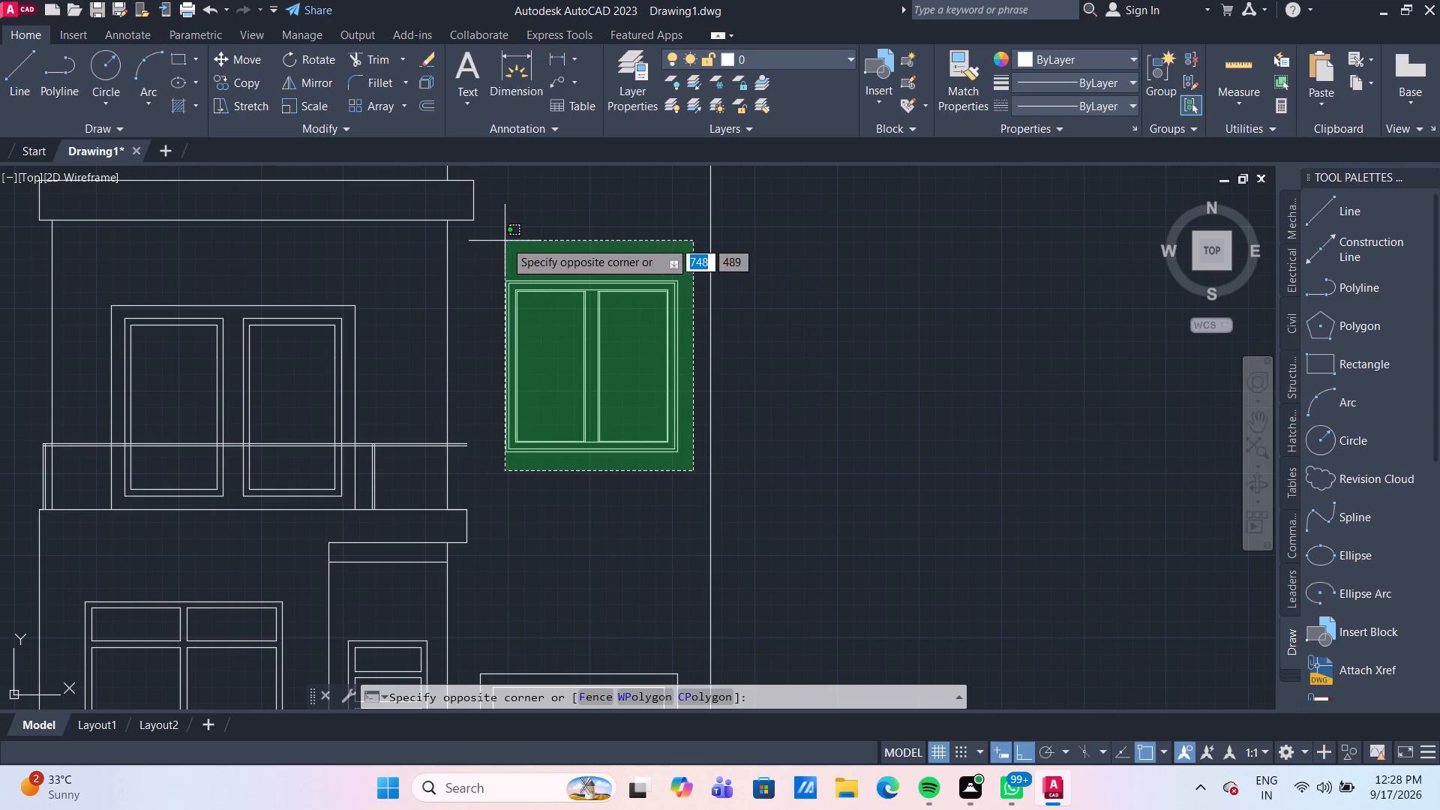
pyautogui.click(498, 238)
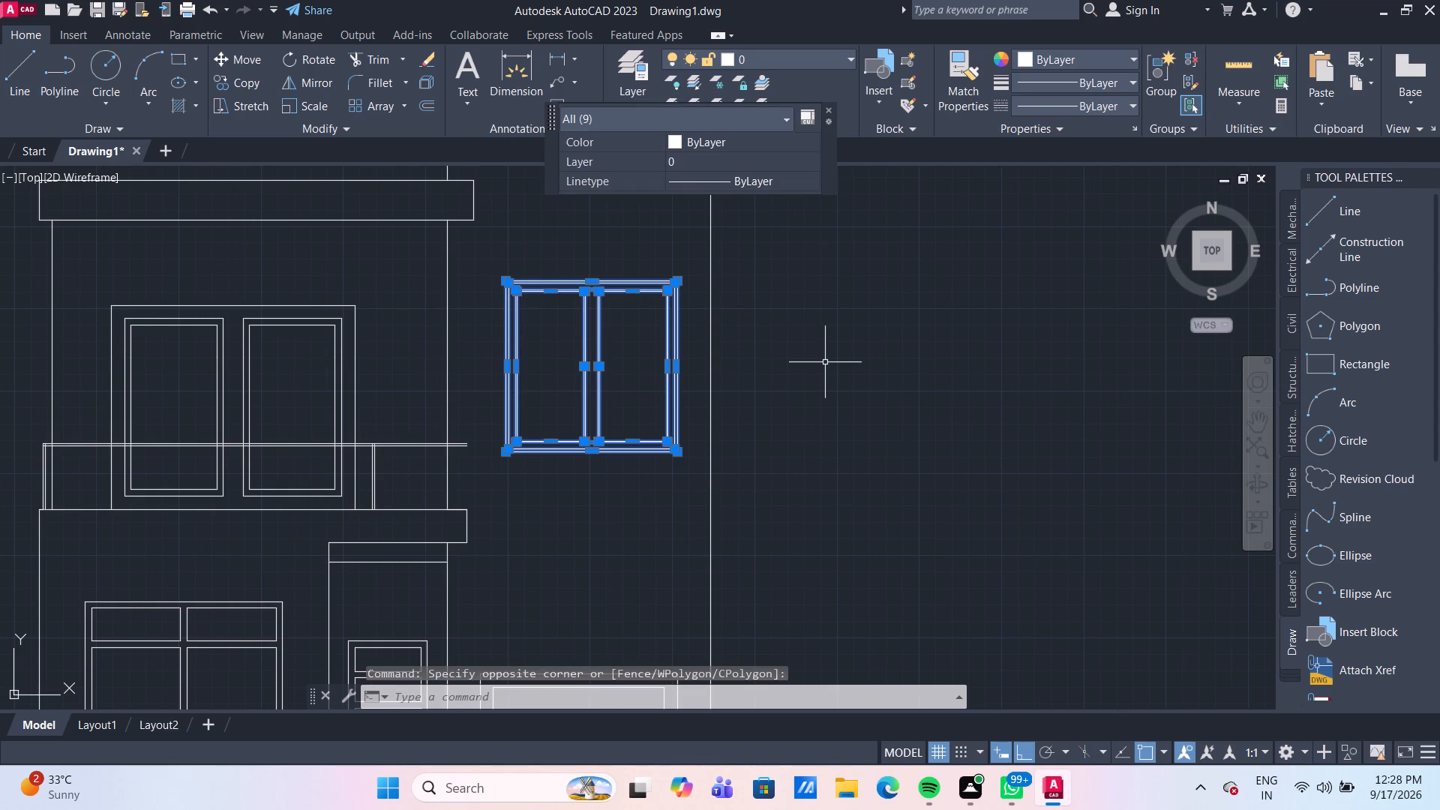
pyautogui.press('g')
pyautogui.press('Return')
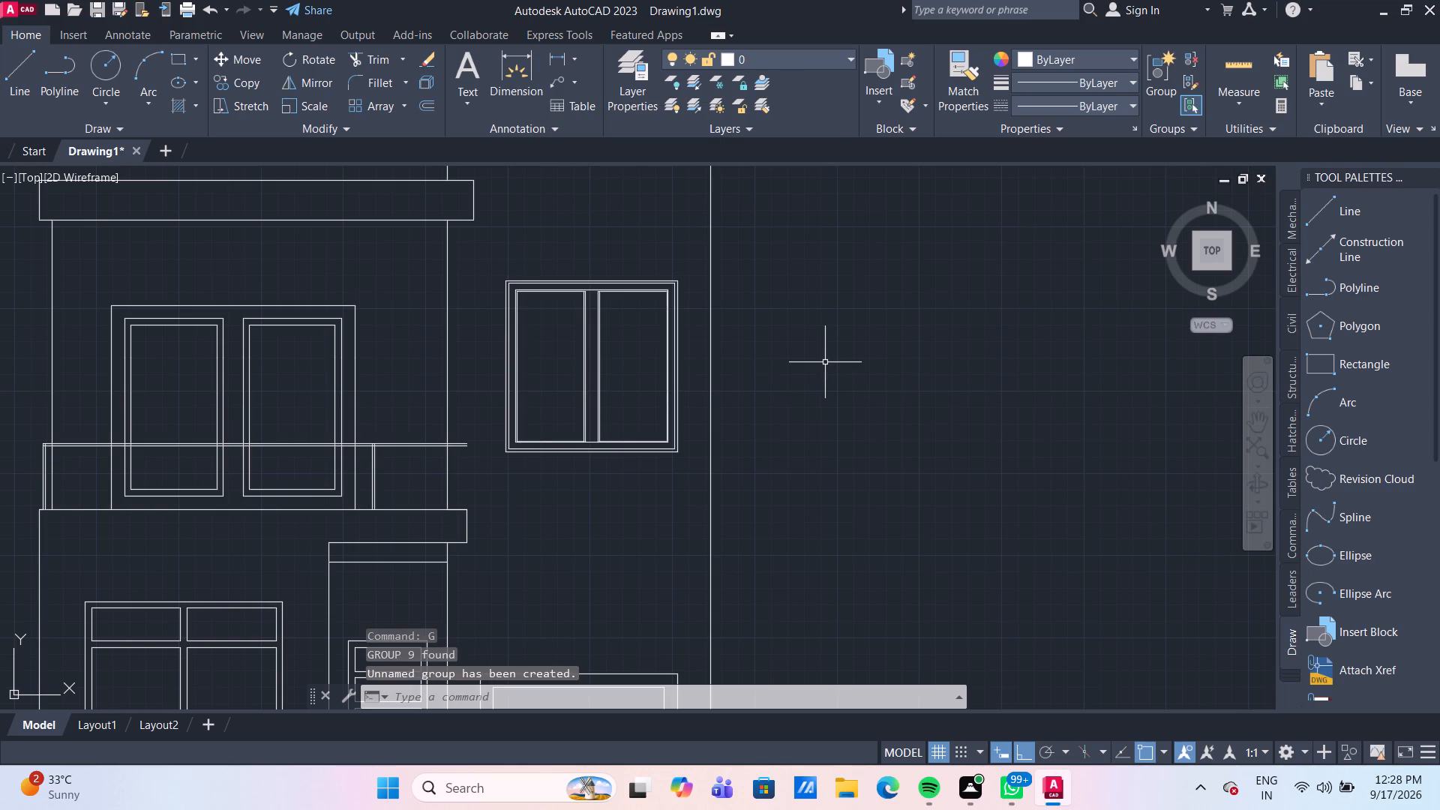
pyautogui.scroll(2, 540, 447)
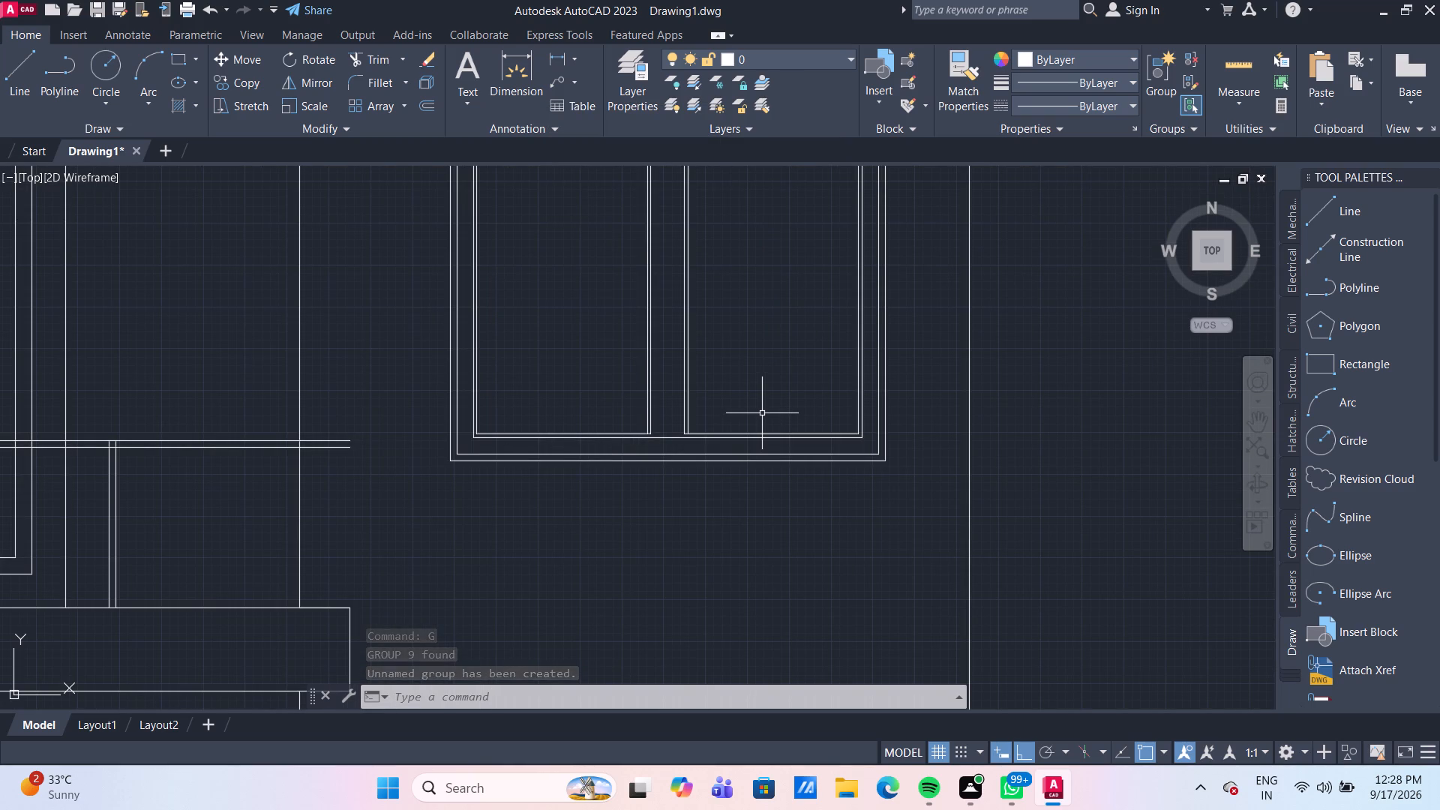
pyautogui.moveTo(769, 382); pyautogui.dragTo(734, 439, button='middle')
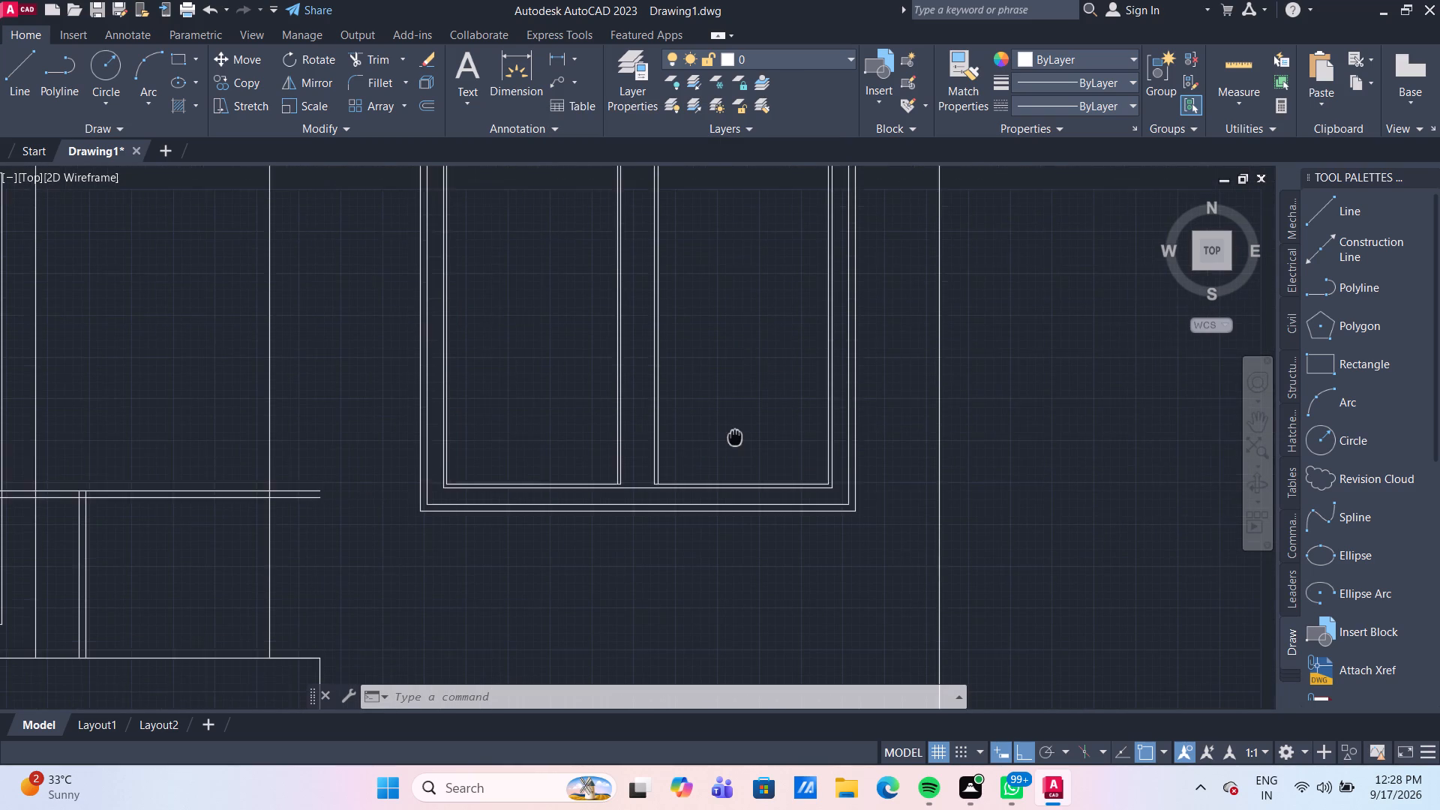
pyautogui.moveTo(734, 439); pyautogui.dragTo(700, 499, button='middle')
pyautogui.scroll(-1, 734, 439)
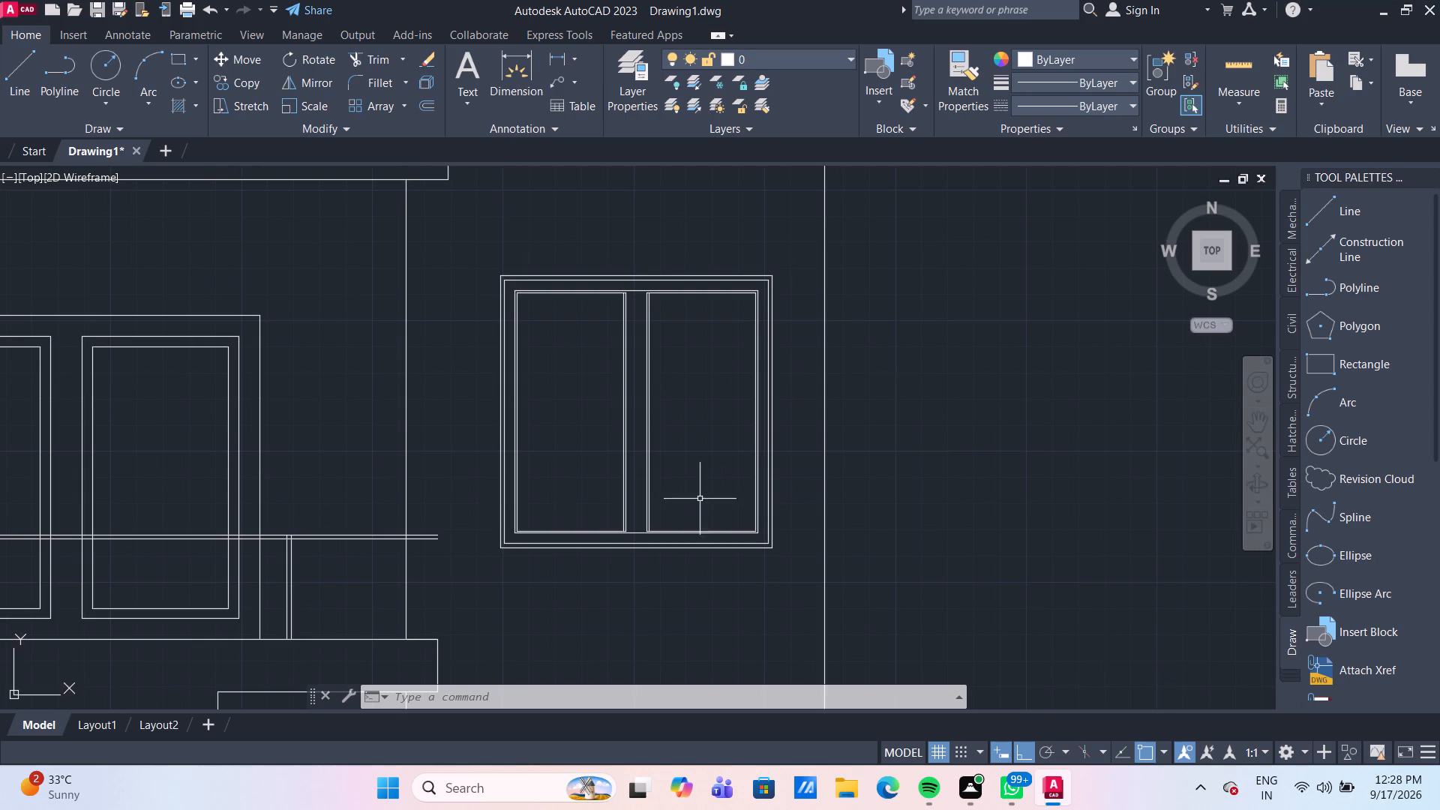
# Ungroup the square window on the upper right wall.
pyautogui.scroll(1, 680, 481)
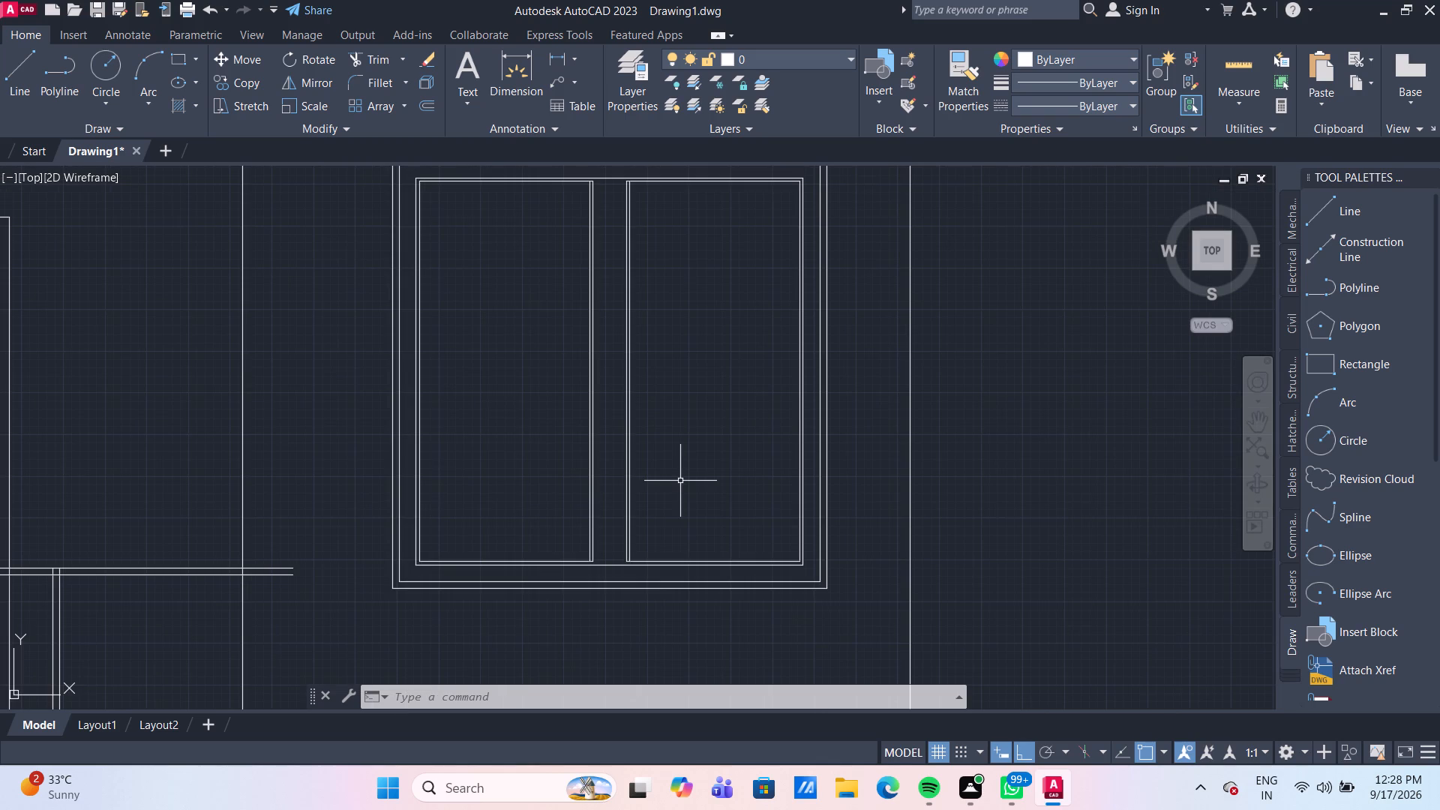
pyautogui.scroll(1, 685, 379)
pyautogui.moveTo(685, 379); pyautogui.dragTo(692, 531, button='middle')
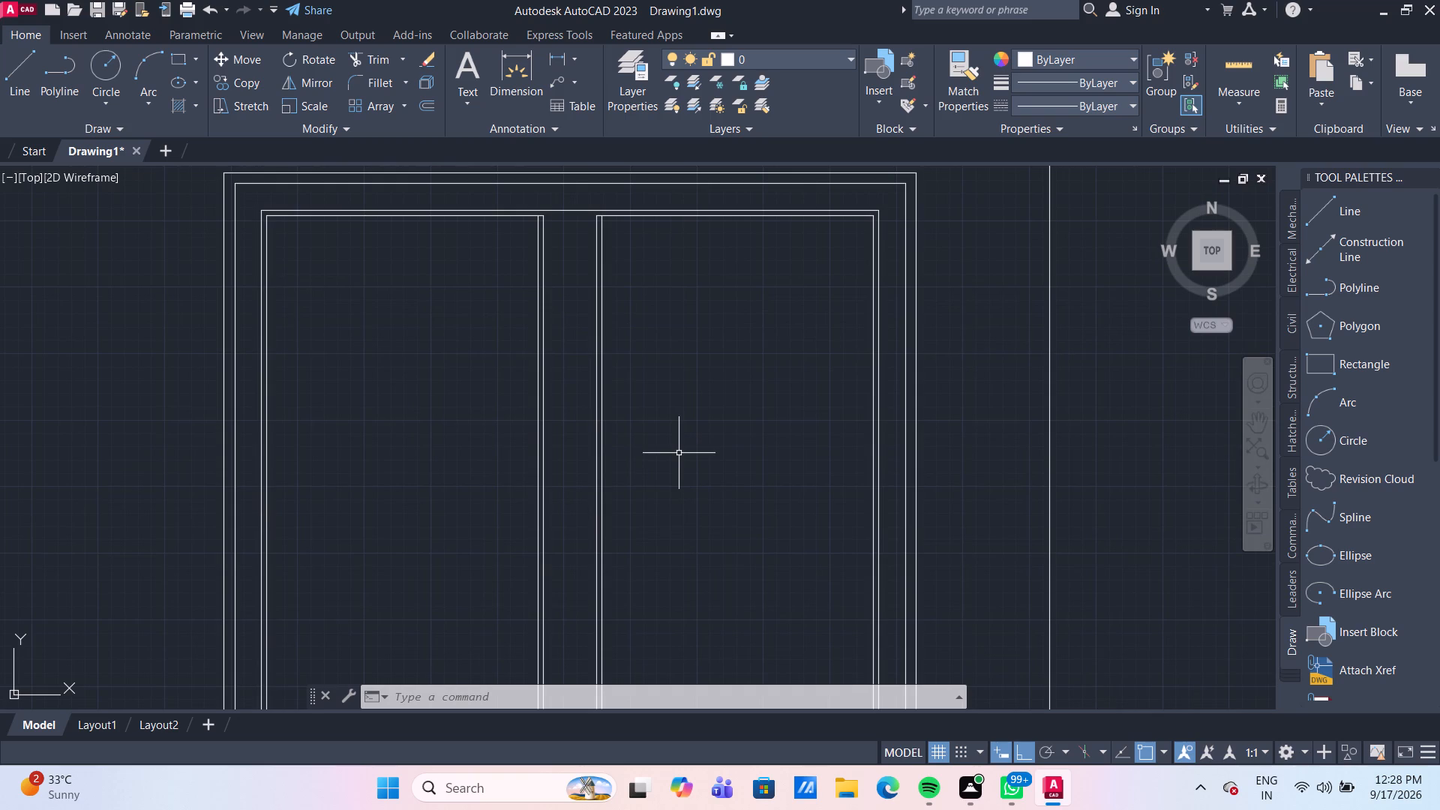
pyautogui.click(916, 418)
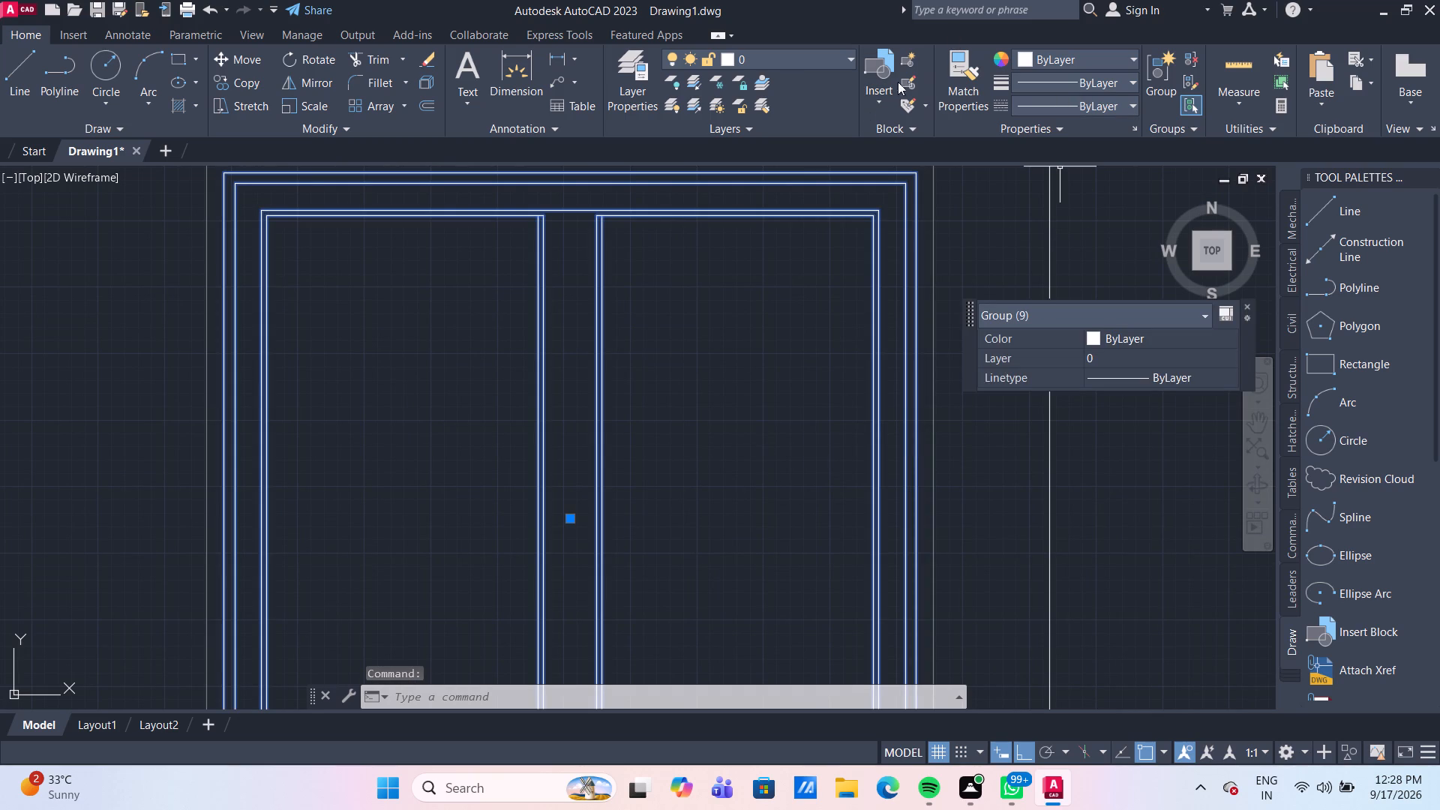
pyautogui.click(1188, 61)
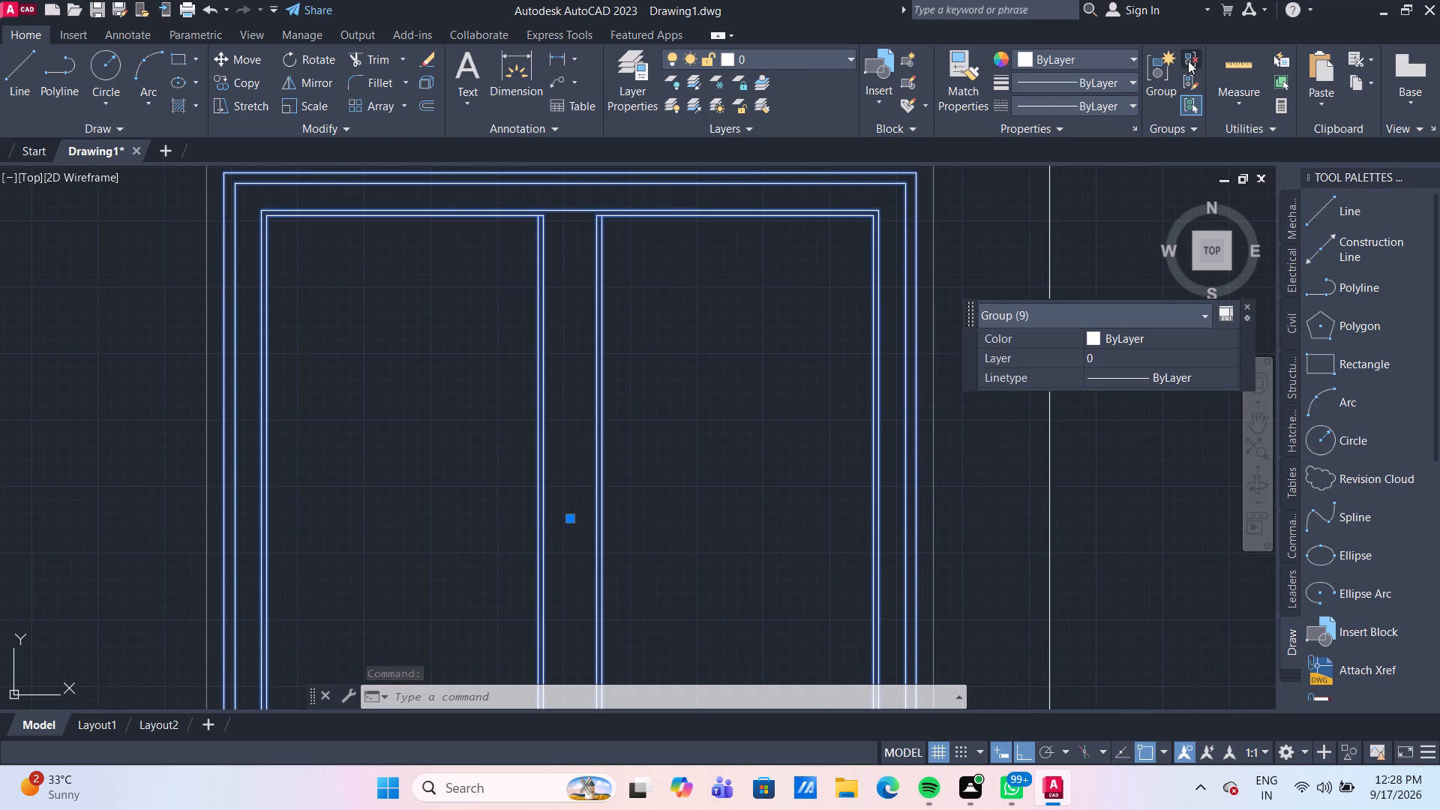
# Extend the two mullion lines facing the central gap up to the top edge of the next square outward.
pyautogui.scroll(2, 575, 259)
pyautogui.moveTo(574, 250); pyautogui.dragTo(565, 338, button='middle')
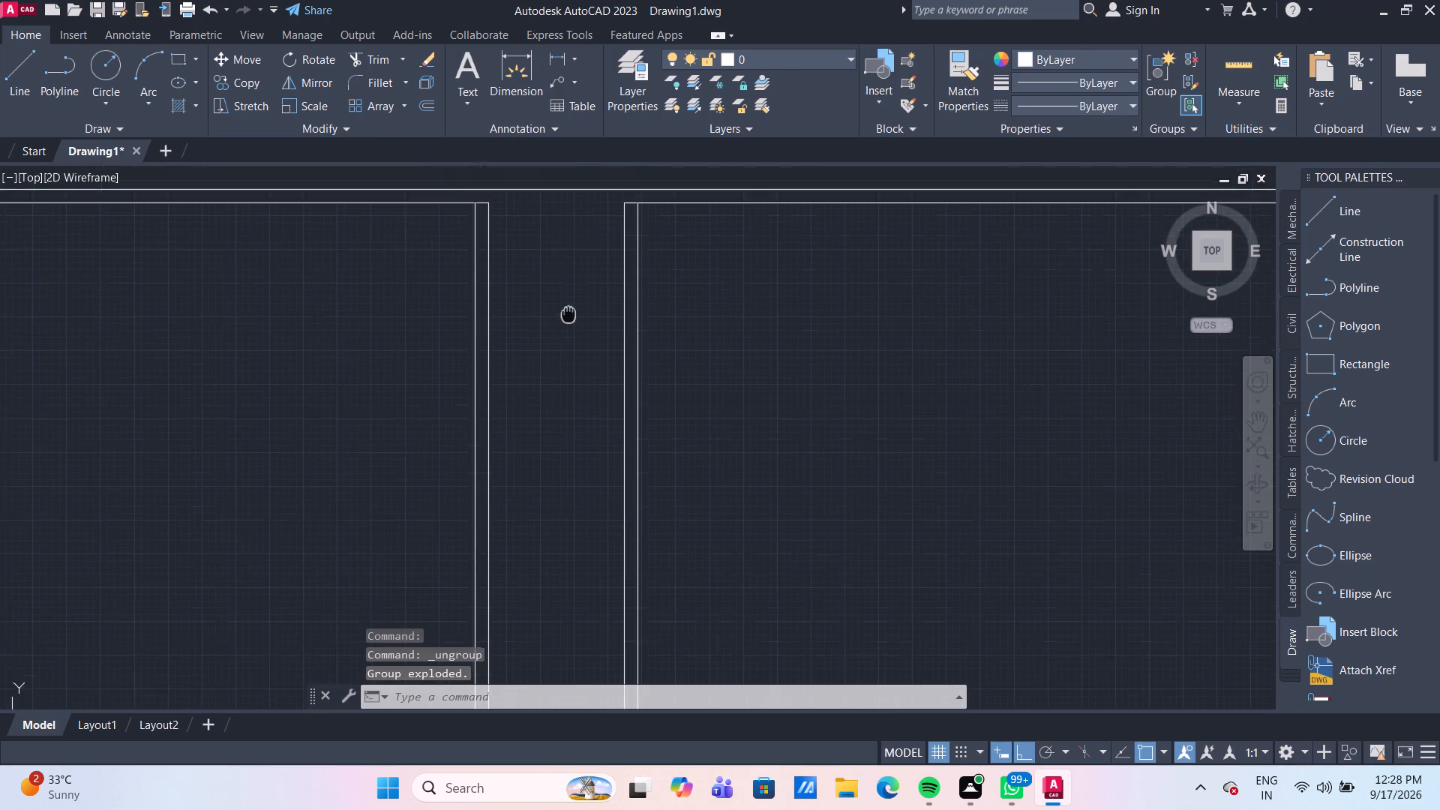
pyautogui.moveTo(565, 338); pyautogui.dragTo(566, 388, button='middle')
pyautogui.scroll(1, 531, 308)
pyautogui.moveTo(531, 308); pyautogui.dragTo(533, 319, button='middle')
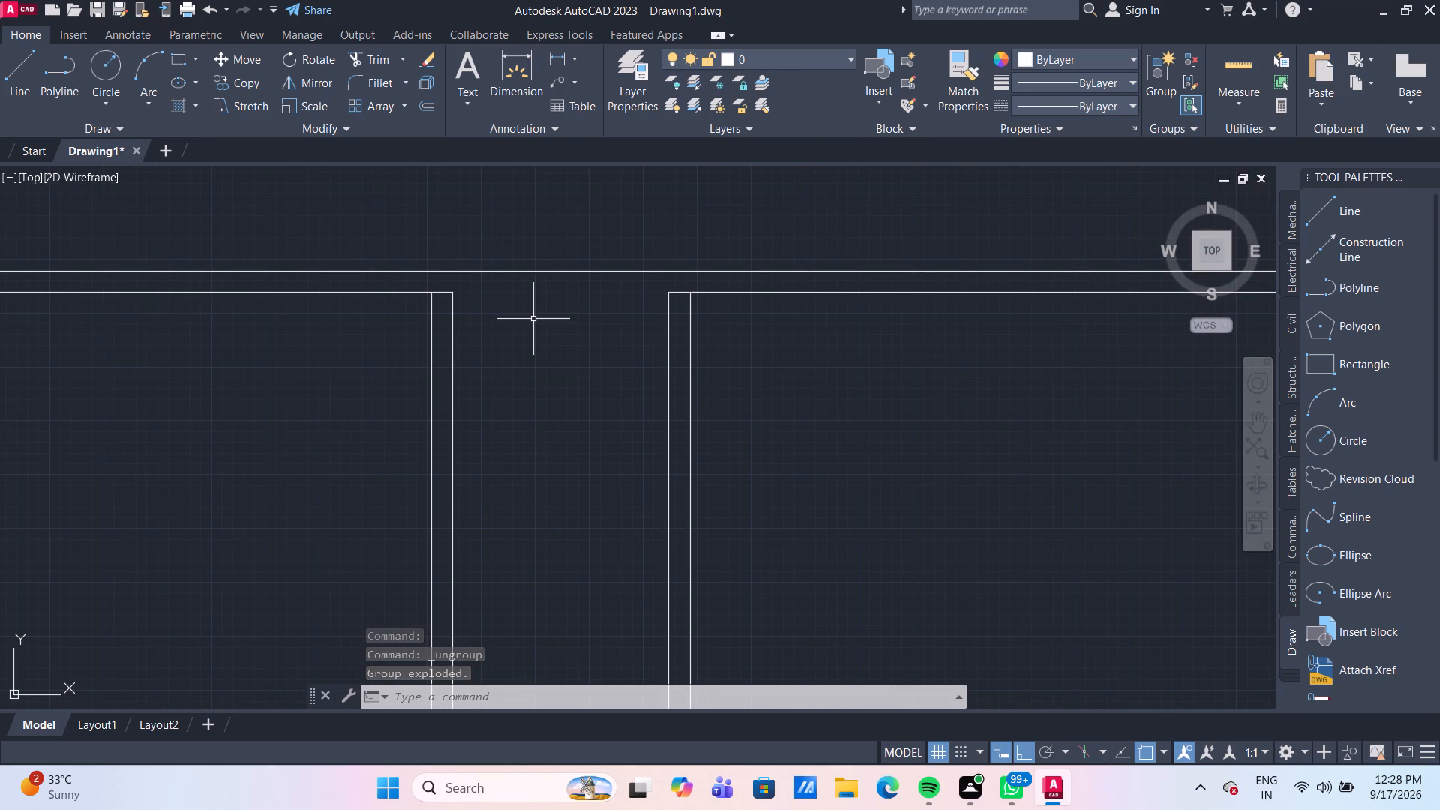
pyautogui.write('EX')
pyautogui.press('Return')
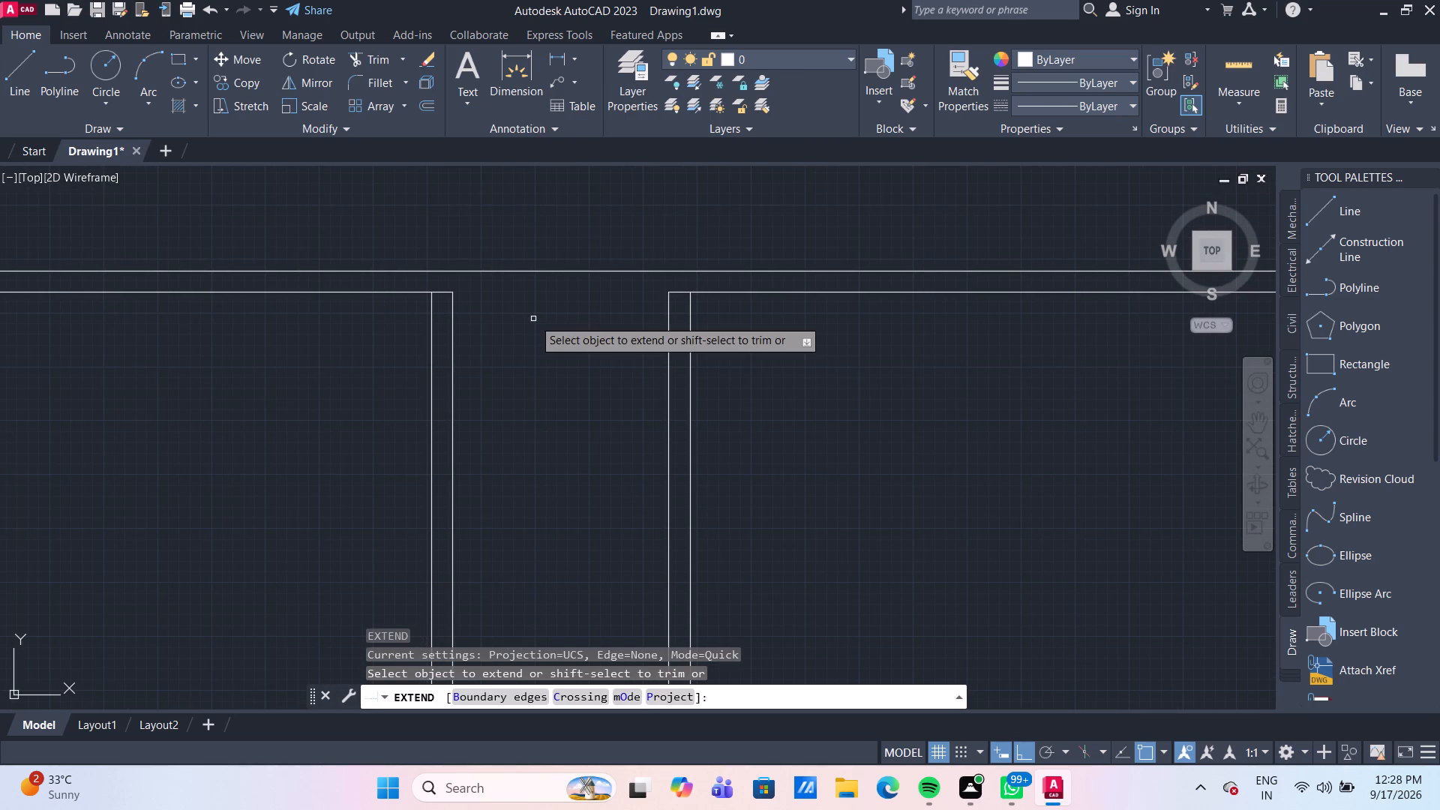
pyautogui.click(454, 307)
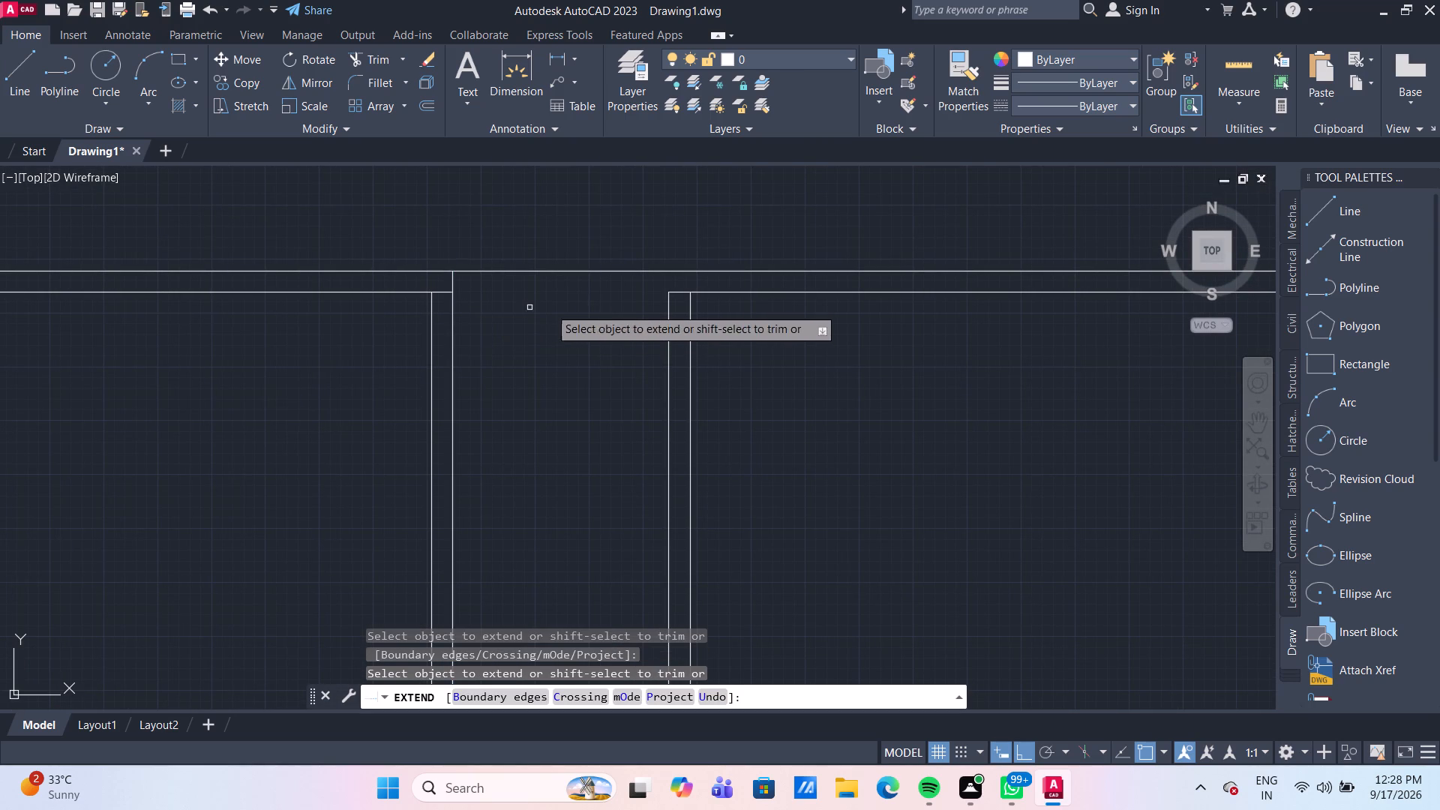
pyautogui.click(669, 305)
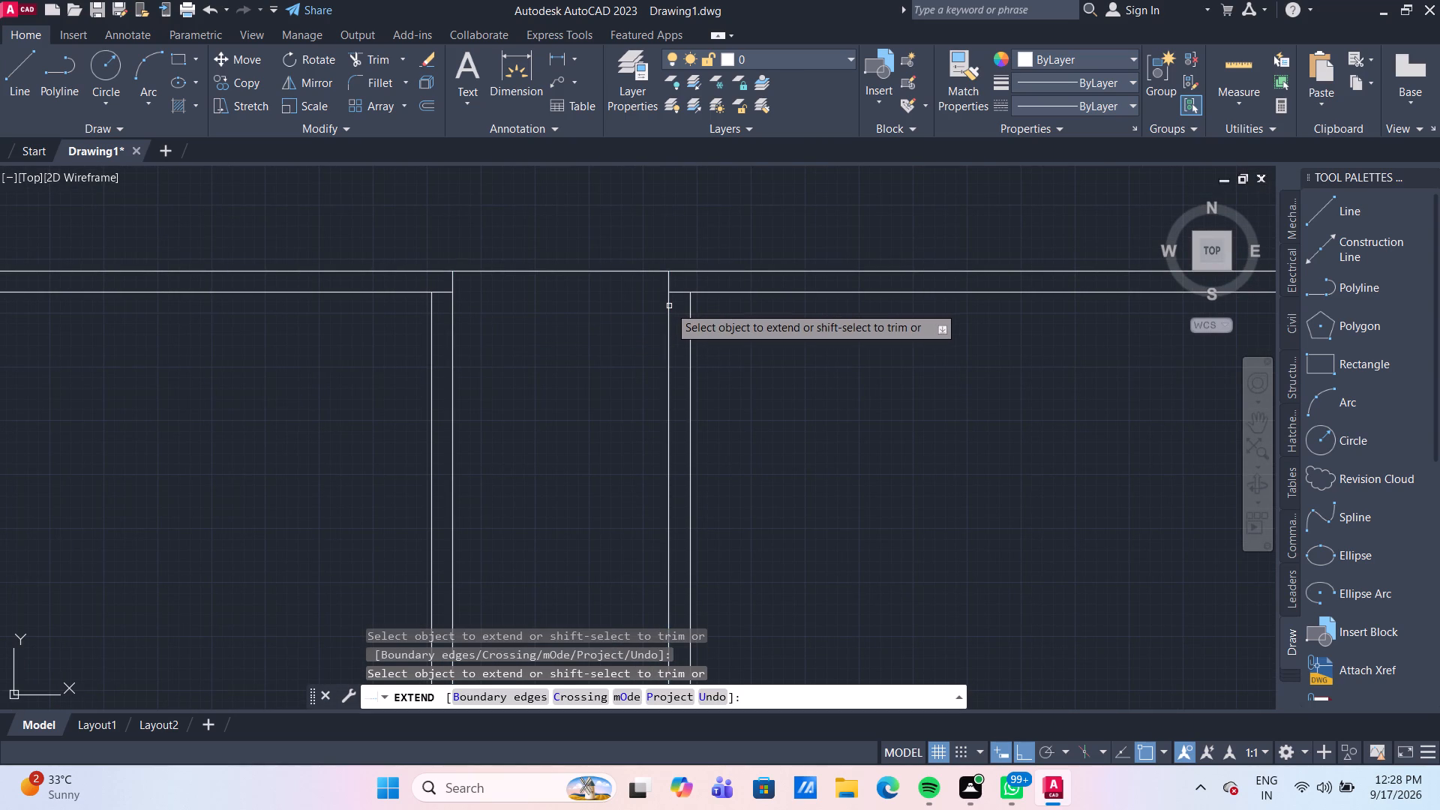
# Extend the same two mullion lines down to the bottom edge of the next square outward.
pyautogui.scroll(-3, 646, 371)
pyautogui.moveTo(646, 390); pyautogui.dragTo(600, 220, button='middle')
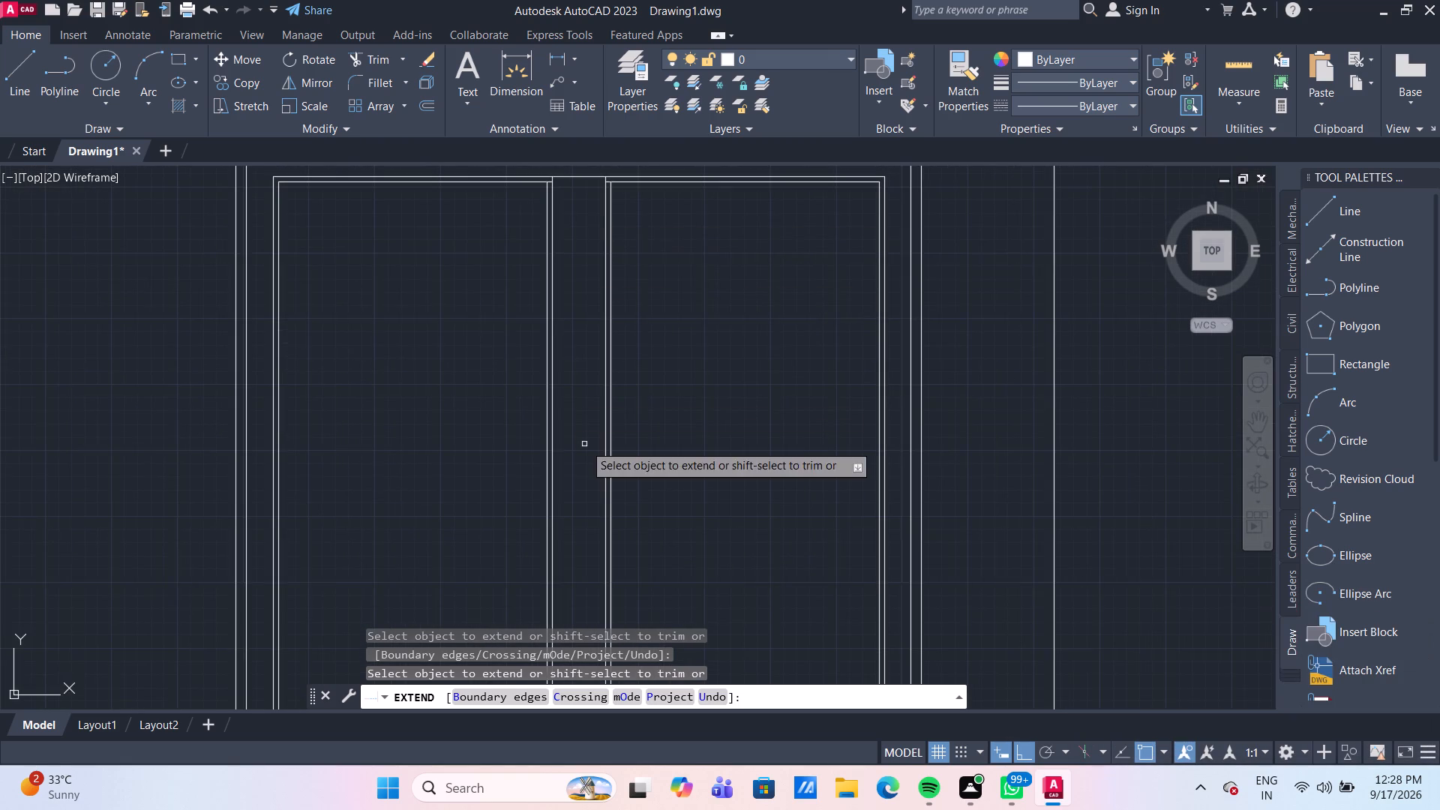
pyautogui.moveTo(585, 443); pyautogui.dragTo(581, 233, button='middle')
pyautogui.moveTo(562, 490); pyautogui.dragTo(562, 330, button='middle')
pyautogui.scroll(2, 559, 449)
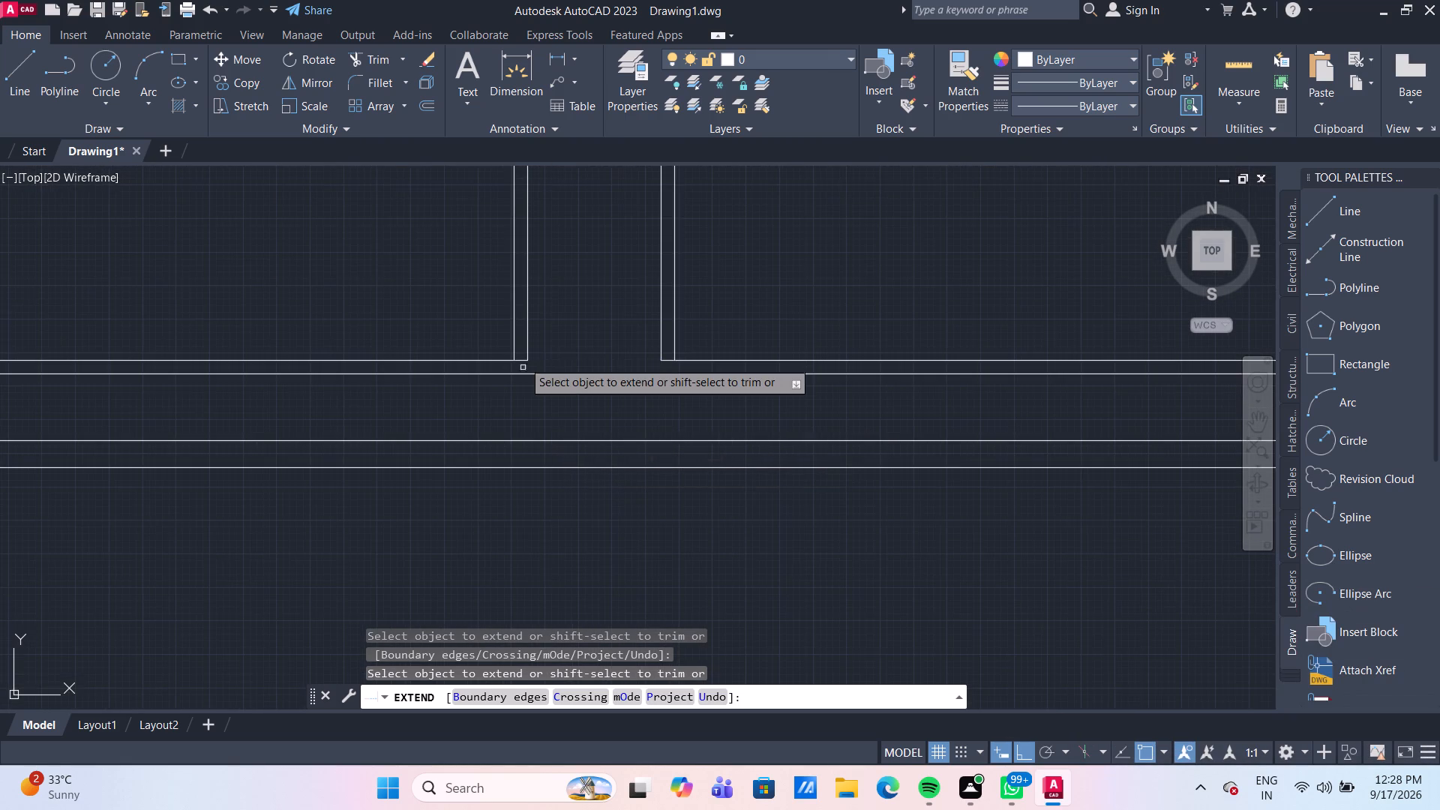
pyautogui.scroll(1, 523, 358)
pyautogui.click(526, 351)
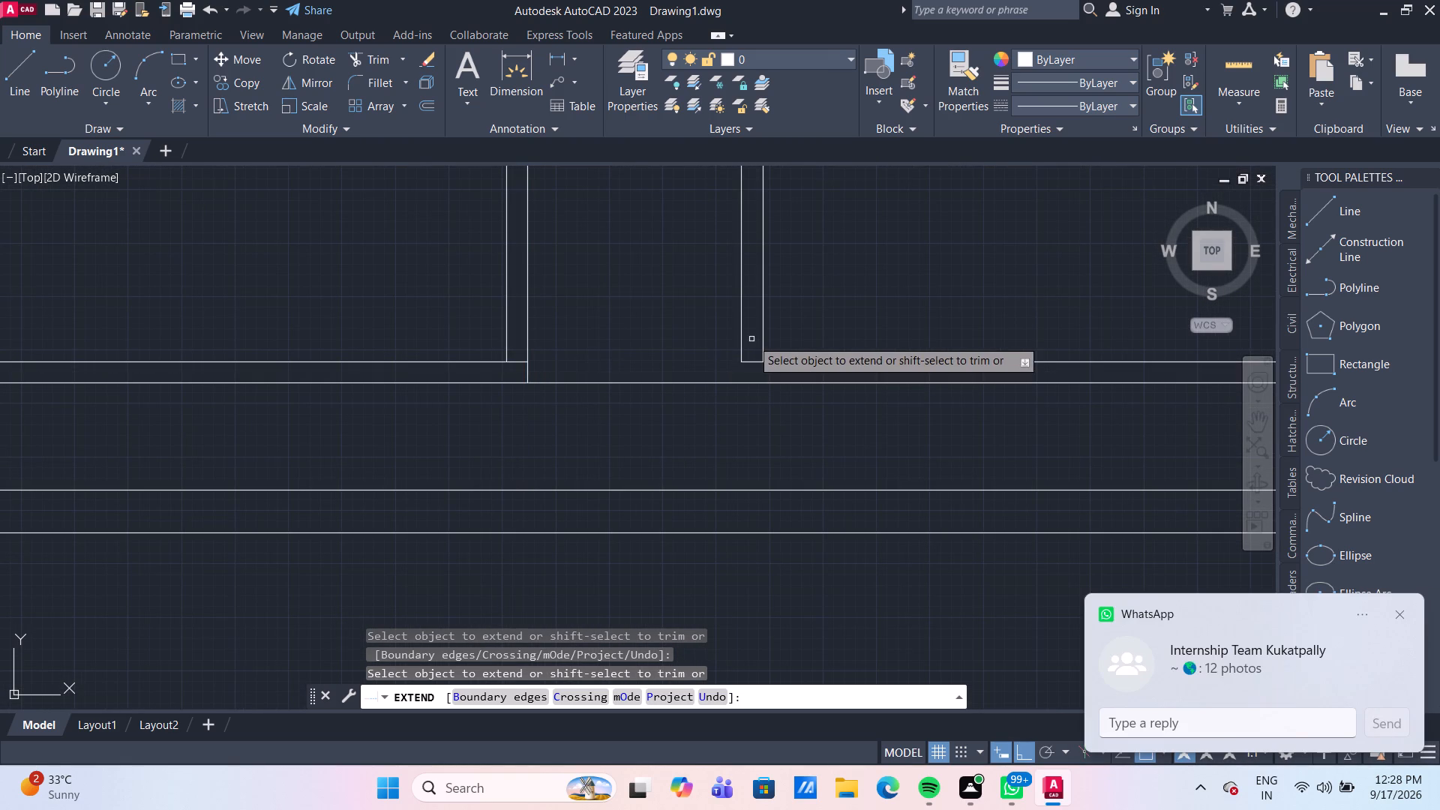
pyautogui.click(742, 345)
pyautogui.press('Escape')
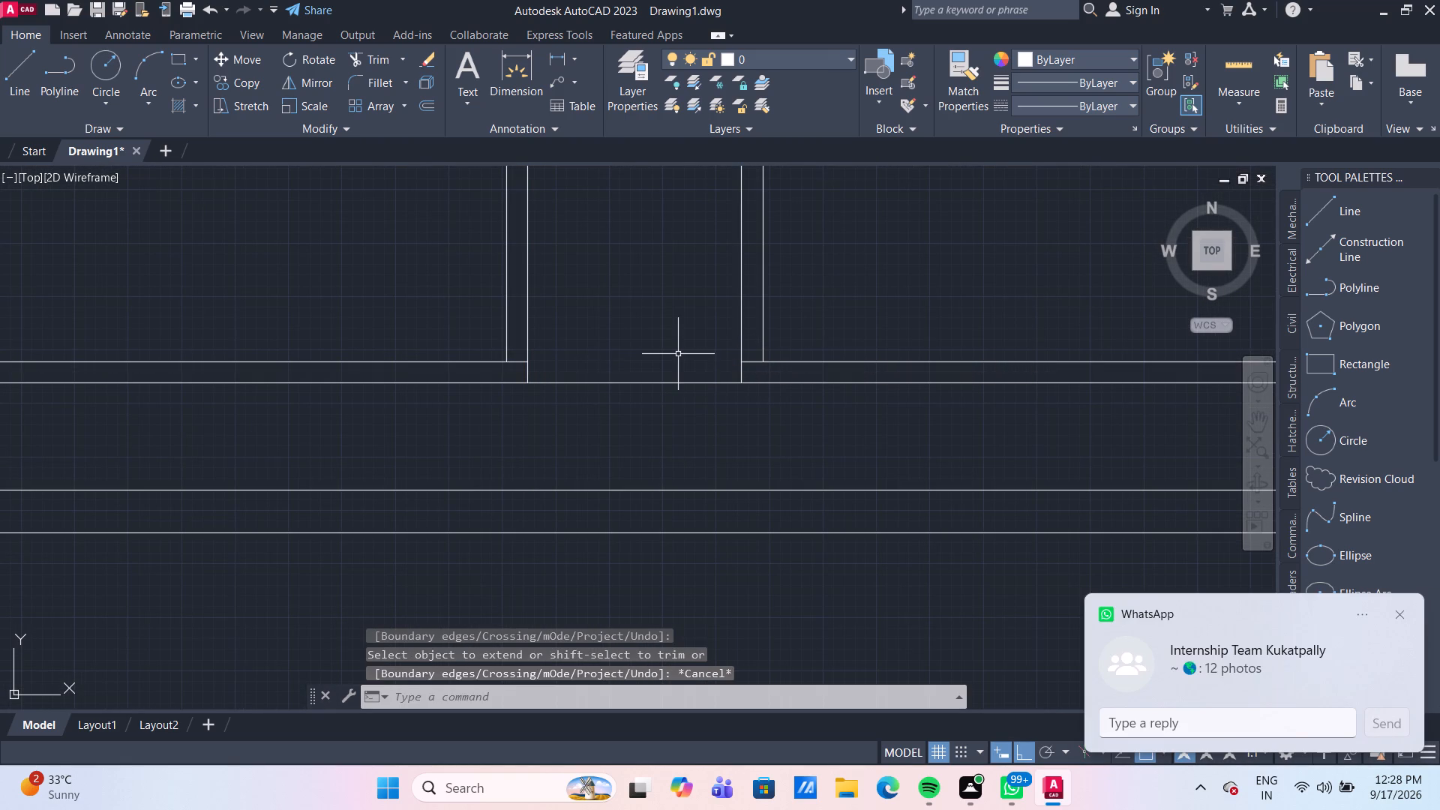
# Trim the short horizontal stubs between each pair of mullion lines at the bottom of both panes.
pyautogui.write('TR')
pyautogui.press('Return')
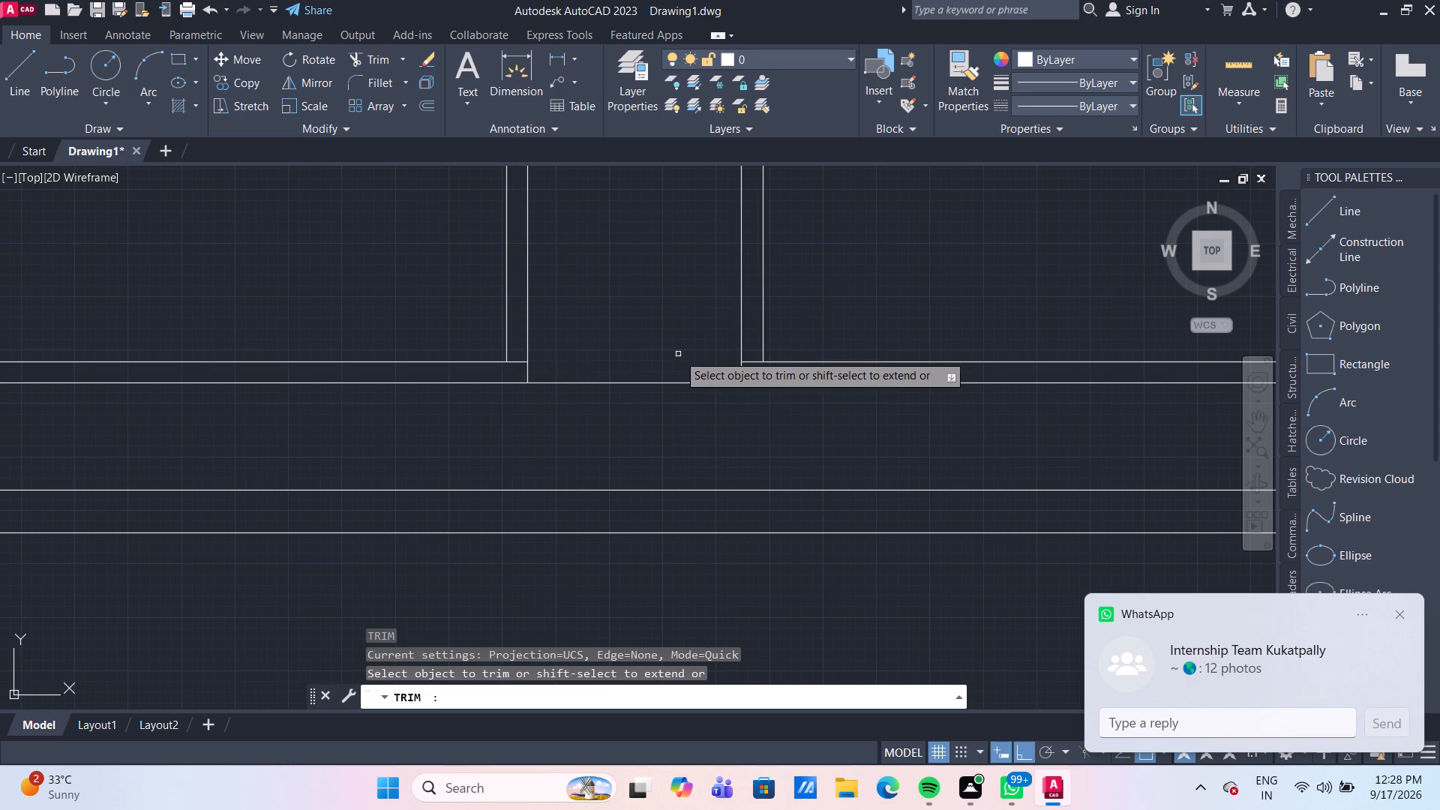
pyautogui.click(516, 362)
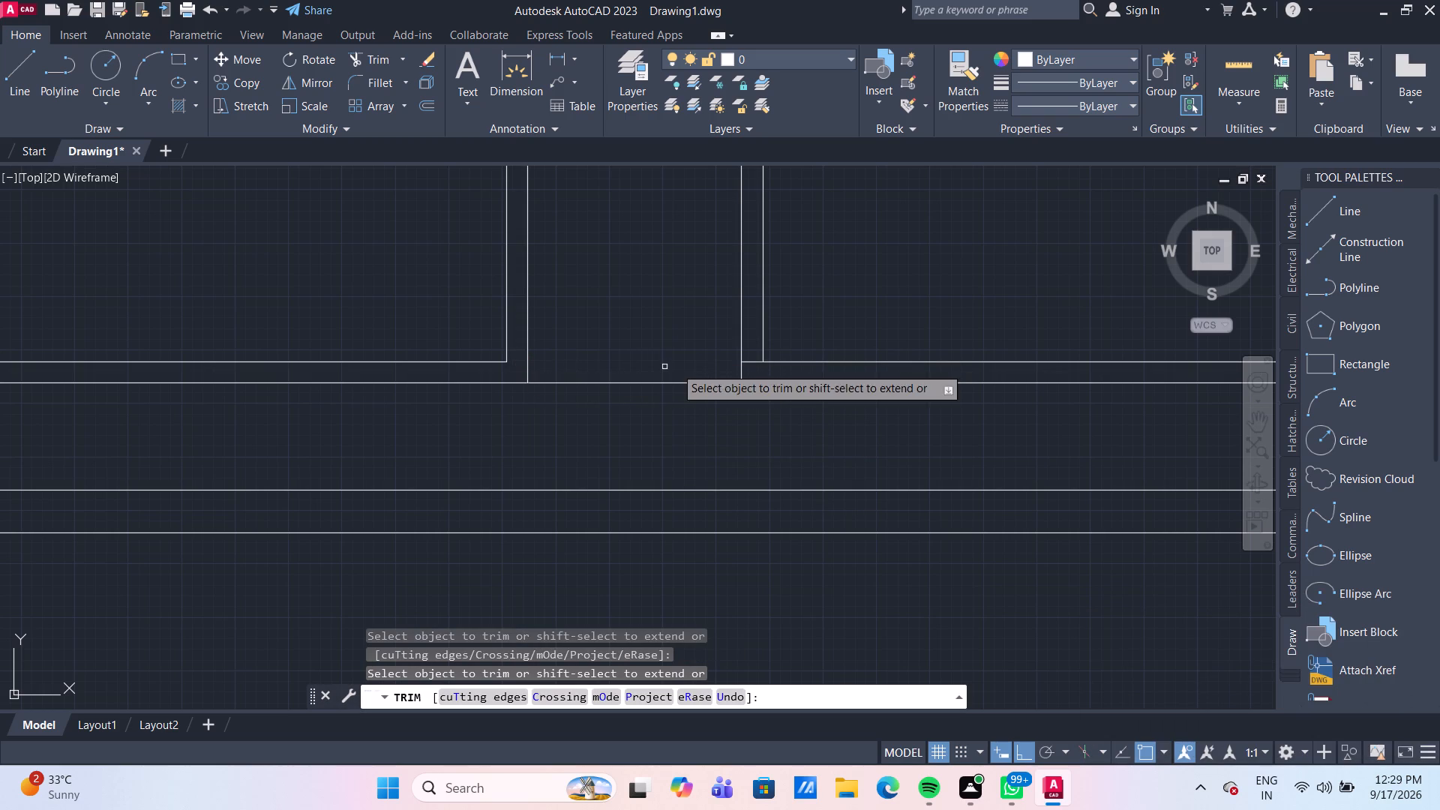
pyautogui.click(756, 361)
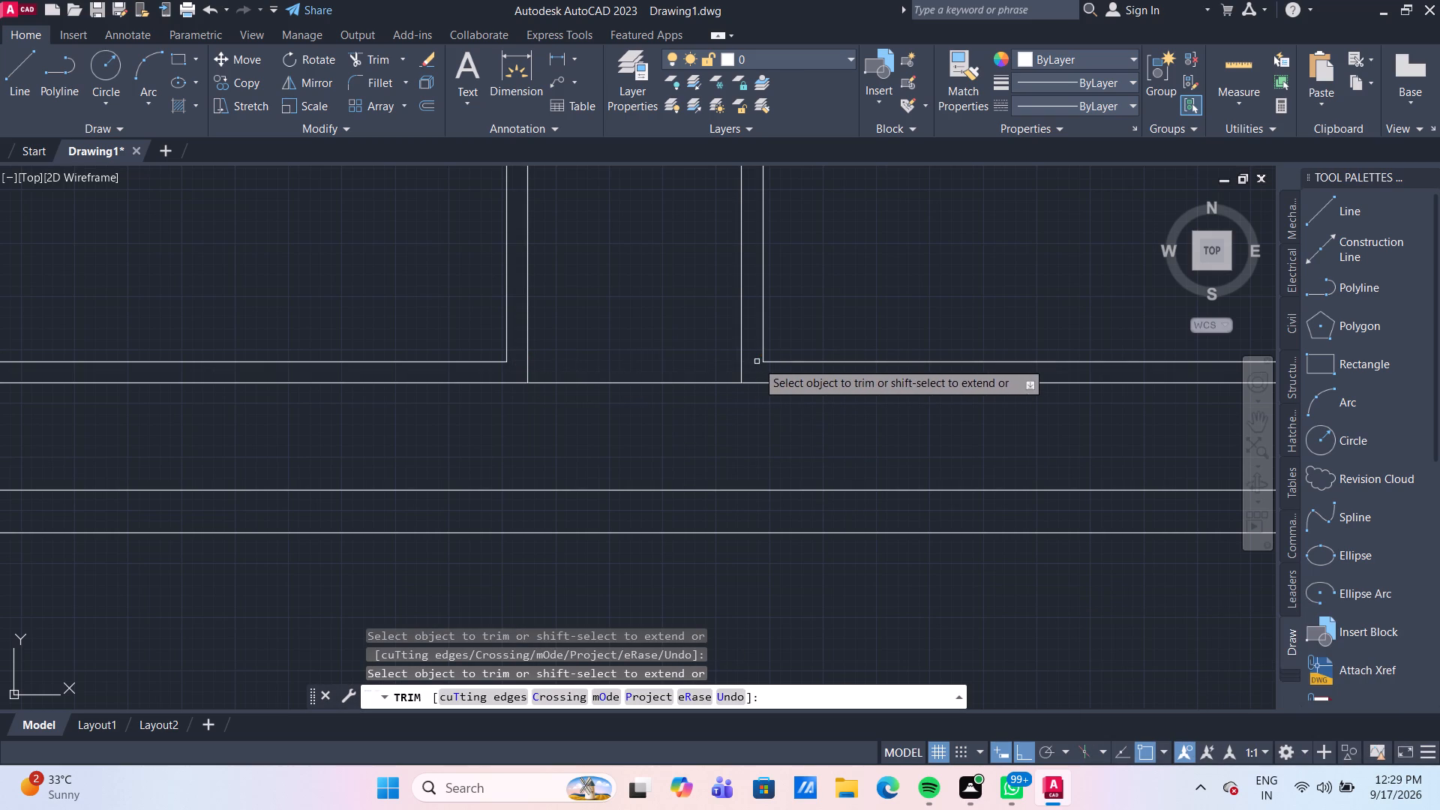
# Trim the short horizontal stubs between each pair of mullion lines at the top of both panes.
pyautogui.scroll(-3, 751, 393)
pyautogui.moveTo(909, 302); pyautogui.dragTo(913, 327, button='middle')
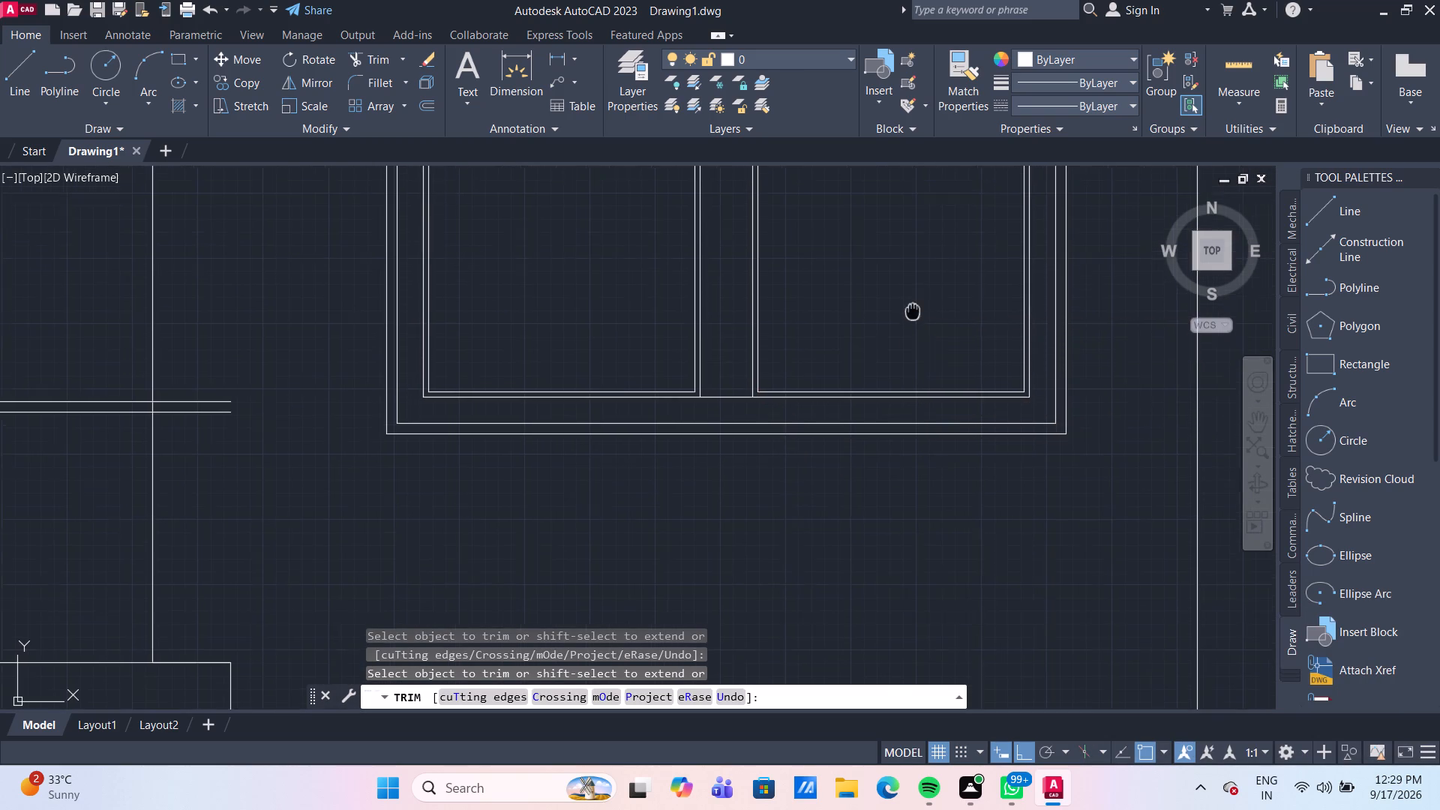
pyautogui.moveTo(913, 327); pyautogui.dragTo(914, 553, button='middle')
pyautogui.moveTo(844, 282); pyautogui.dragTo(814, 521, button='middle')
pyautogui.moveTo(738, 334); pyautogui.dragTo(745, 348, button='middle')
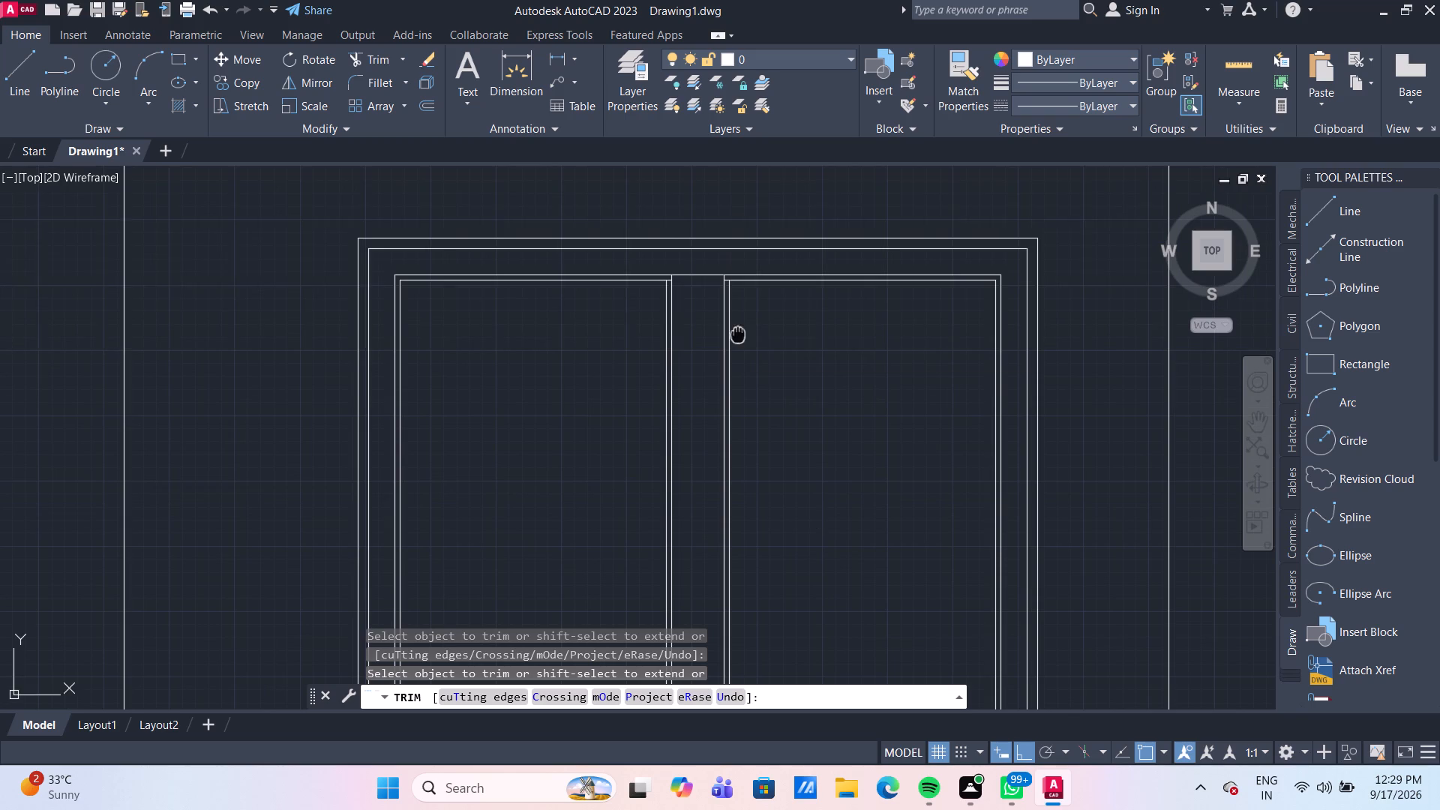
pyautogui.moveTo(745, 348); pyautogui.dragTo(767, 466, button='middle')
pyautogui.scroll(3, 748, 390)
pyautogui.click(770, 469)
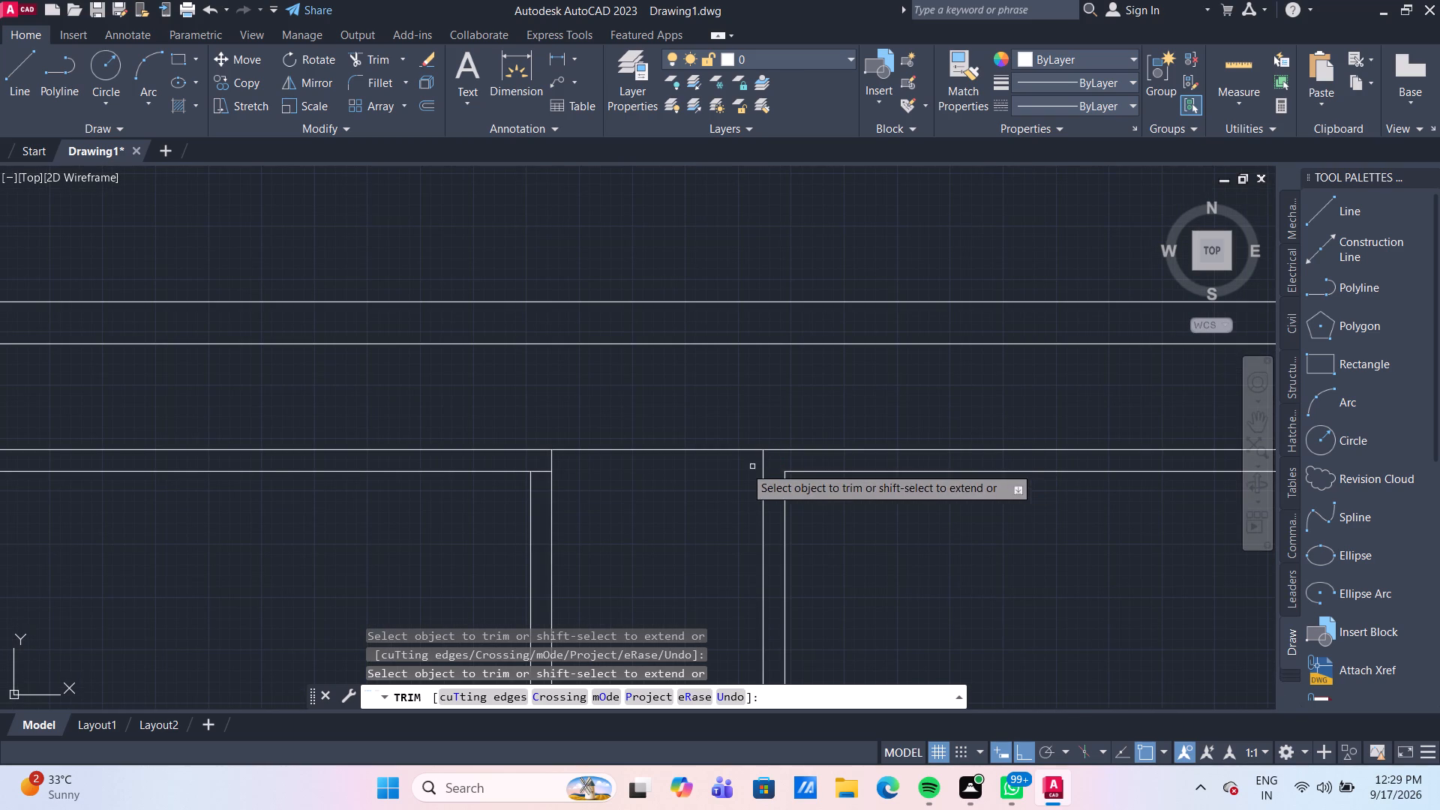
pyautogui.click(543, 470)
pyautogui.scroll(-1, 637, 511)
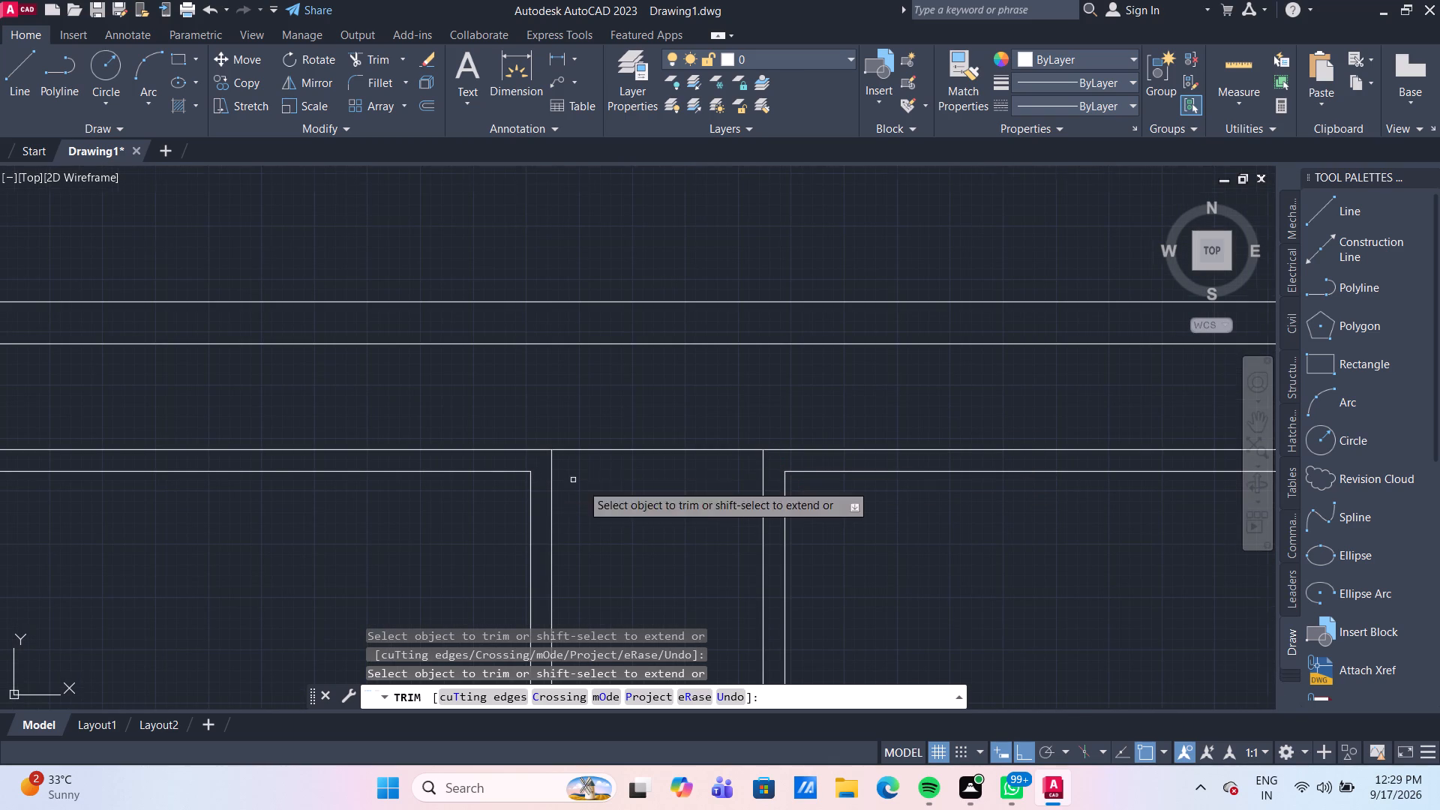
pyautogui.scroll(-4, 590, 489)
pyautogui.moveTo(663, 565); pyautogui.dragTo(595, 368, button='middle')
pyautogui.scroll(-1, 605, 382)
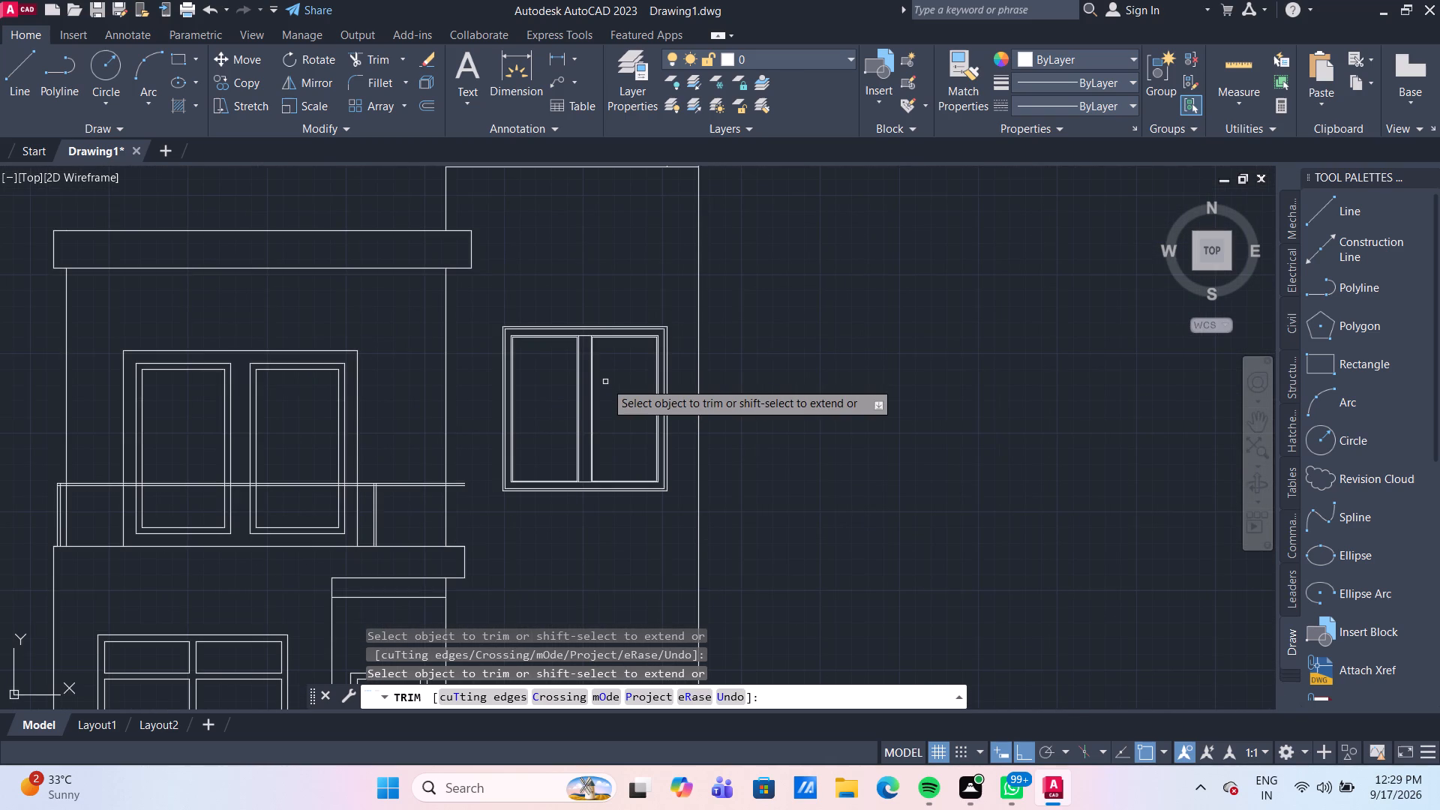
pyautogui.press('Escape')
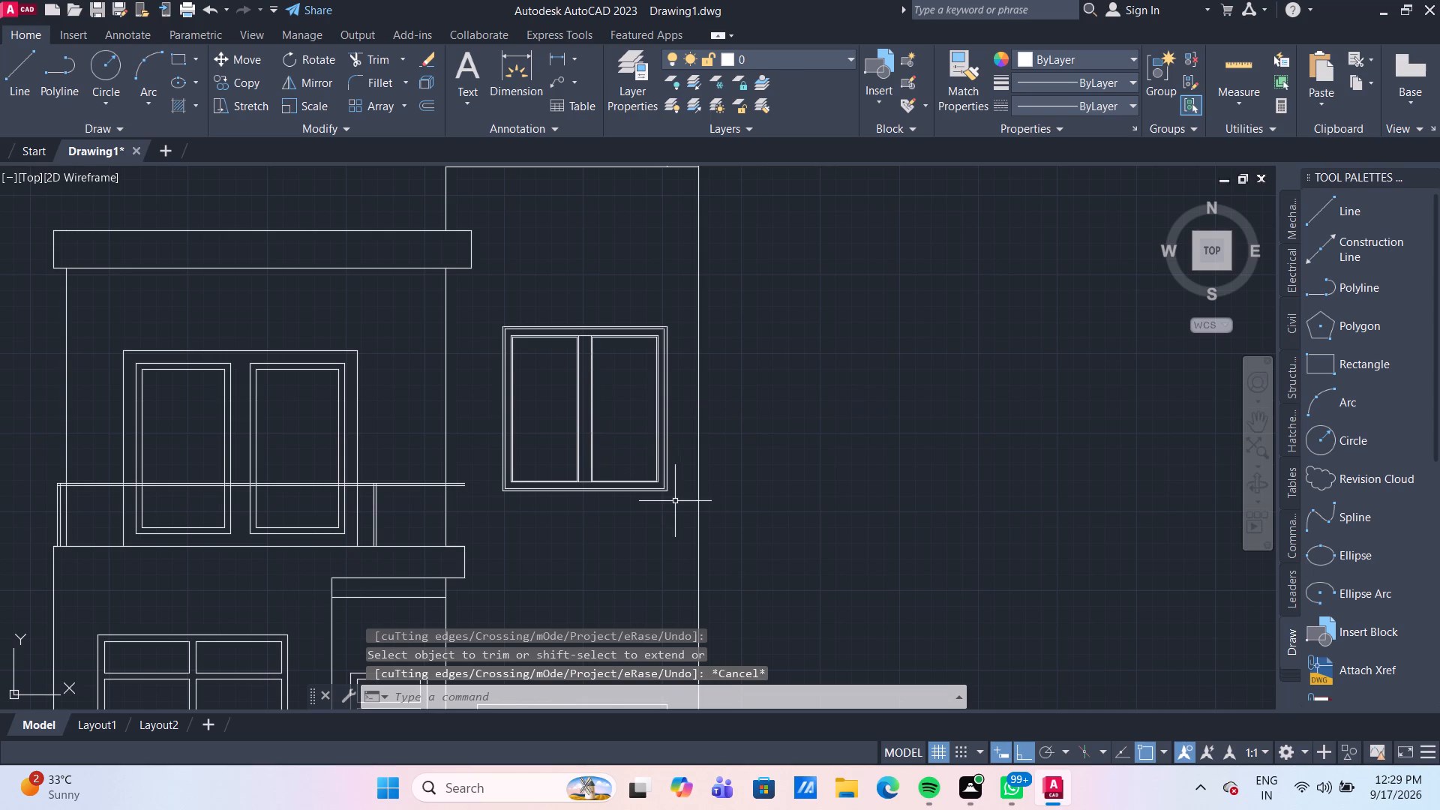
# Group all the frame, pane and mullion objects of the square window again.
pyautogui.moveTo(675, 501); pyautogui.dragTo(642, 456)
pyautogui.click(493, 290)
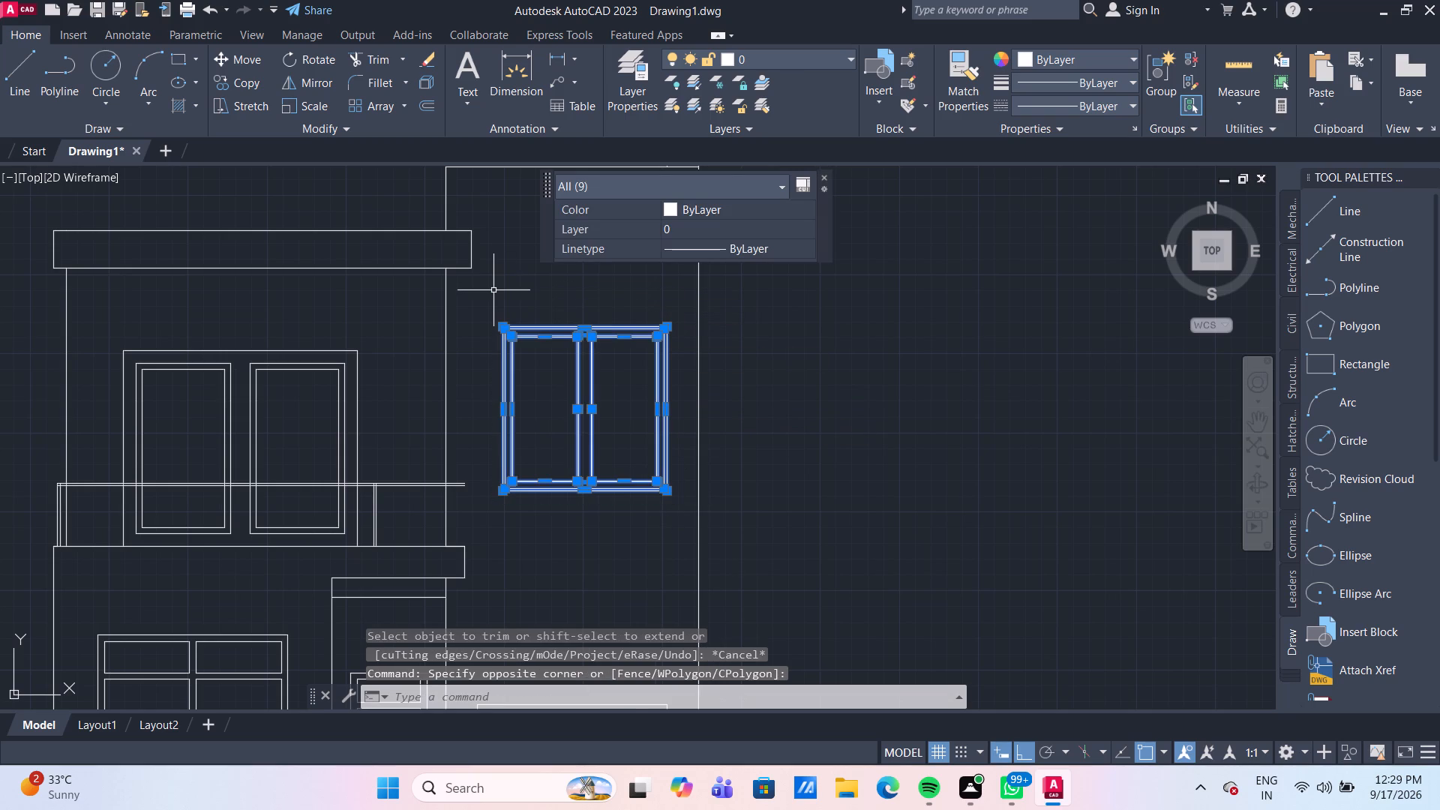
pyautogui.press('g')
pyautogui.press('Return')
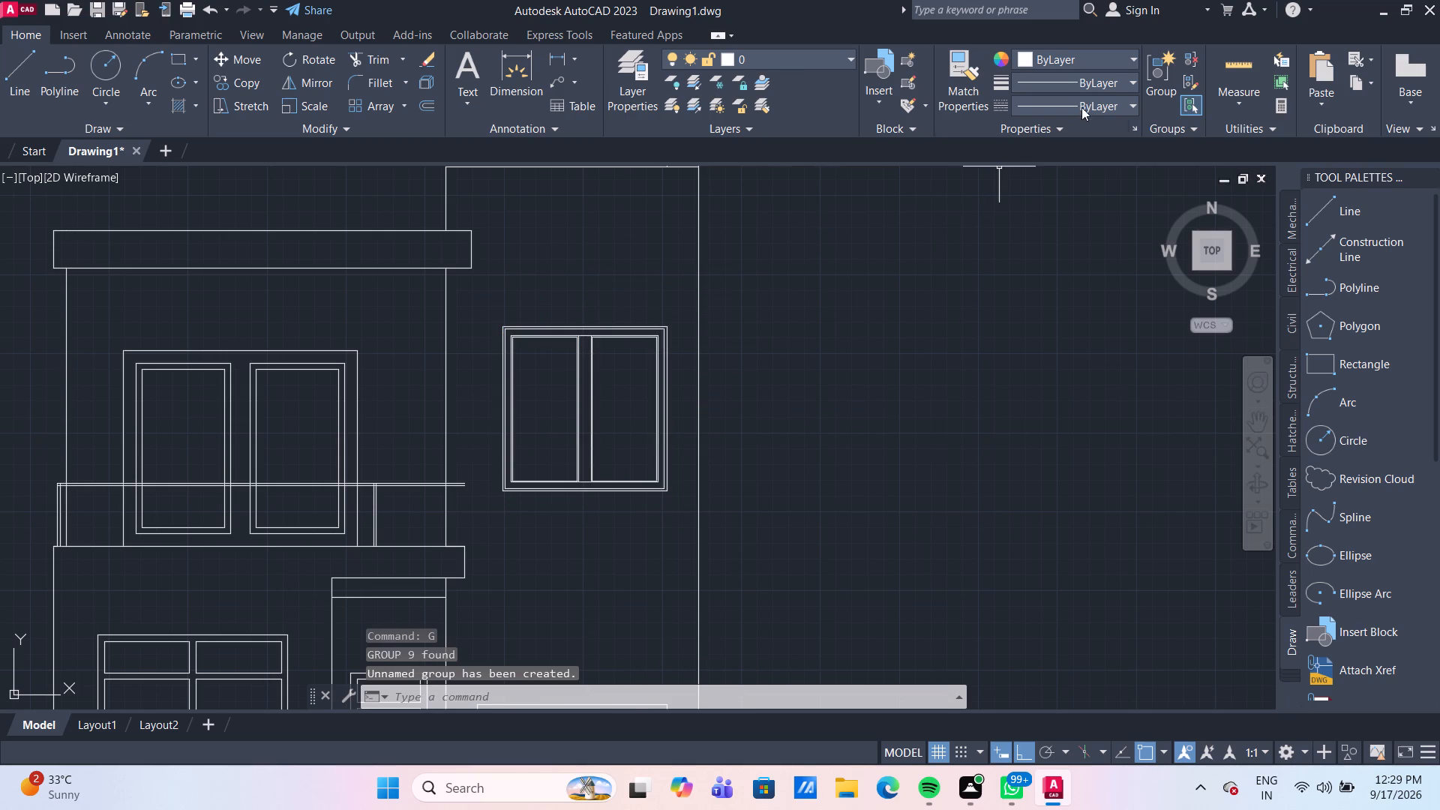
# Measure the gap between the square window's left edge and the adjoining building outlines.
pyautogui.click(1241, 72)
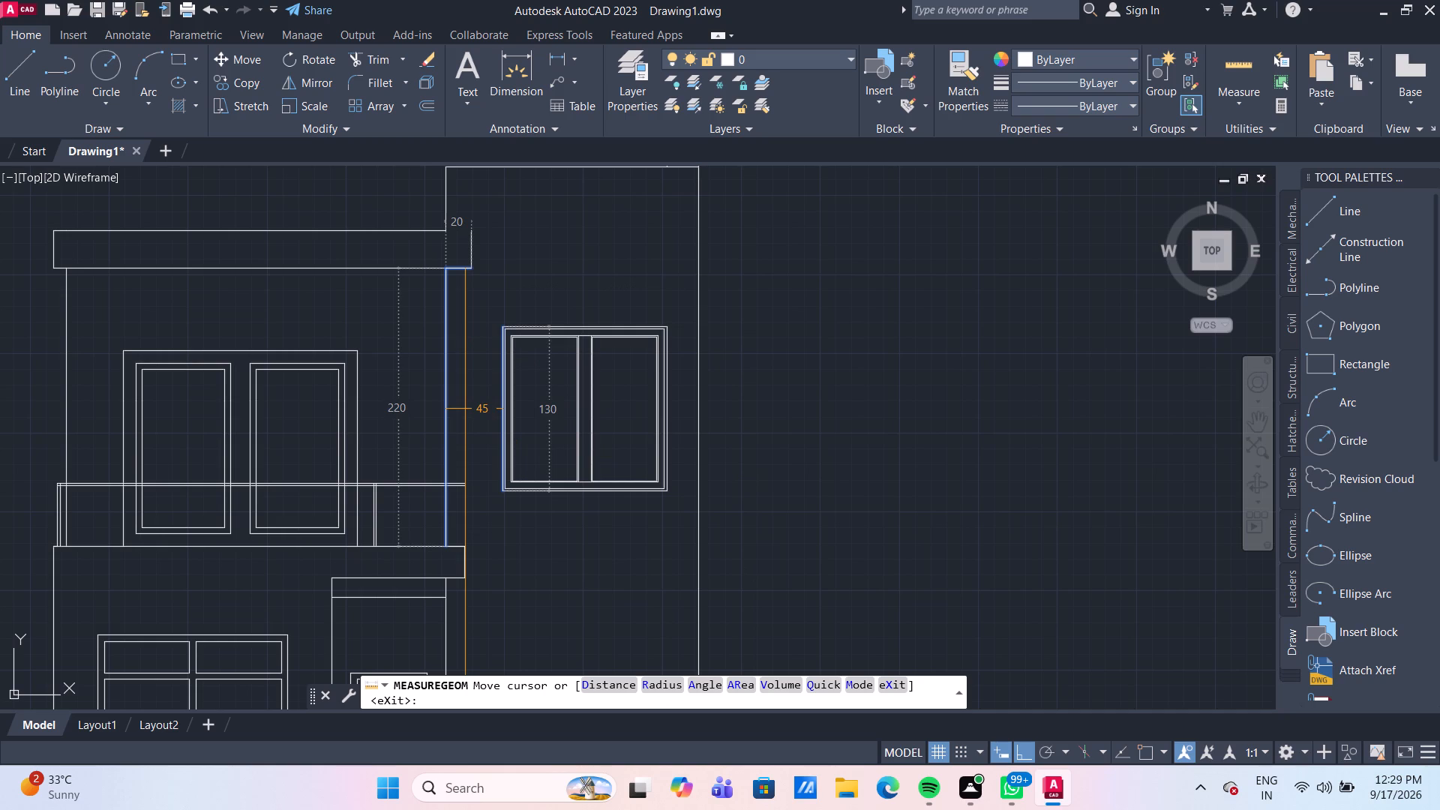
pyautogui.press('Escape')
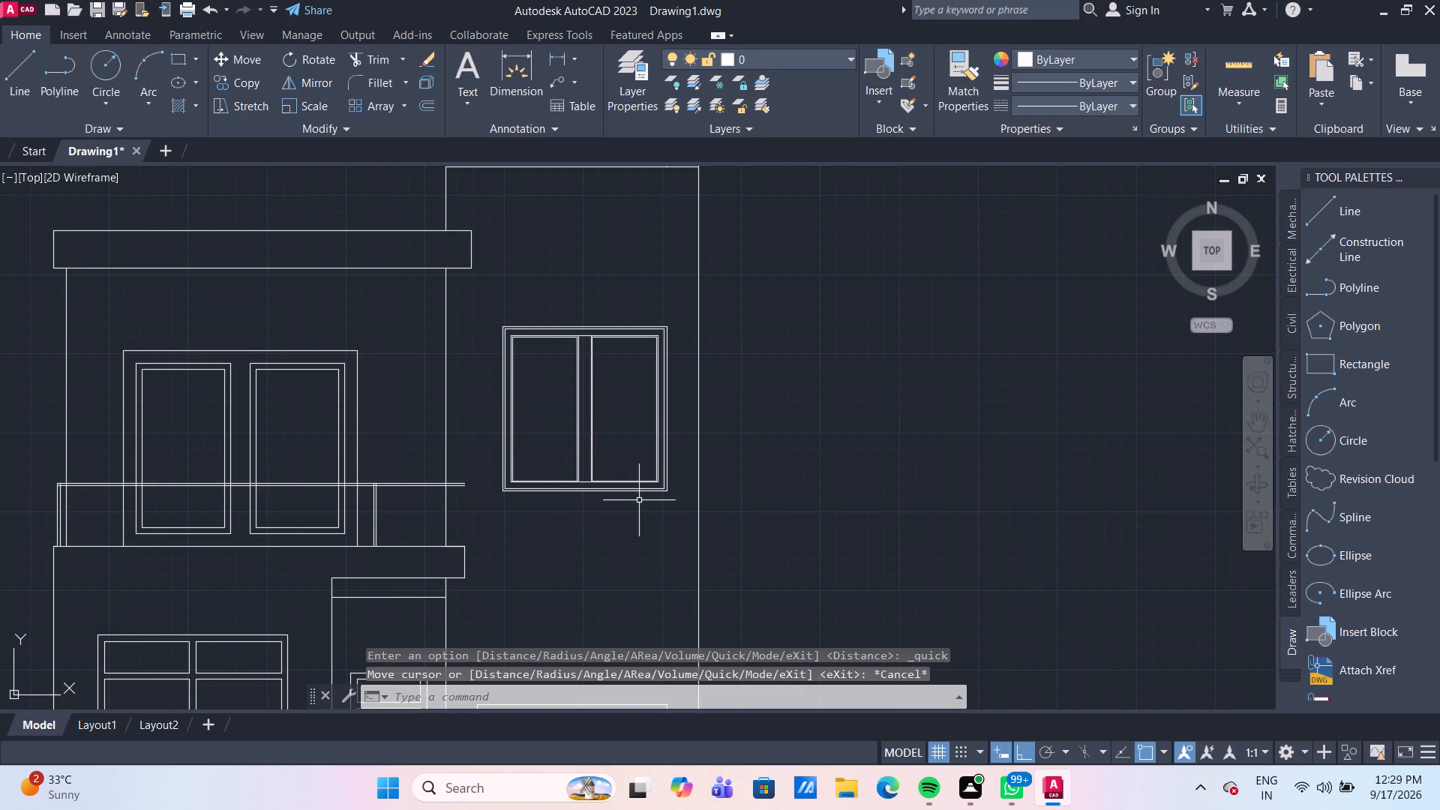
# Move the square window group 15 units horizontally to the left, using its lower left corner as base point.
pyautogui.click(675, 495)
pyautogui.click(651, 472)
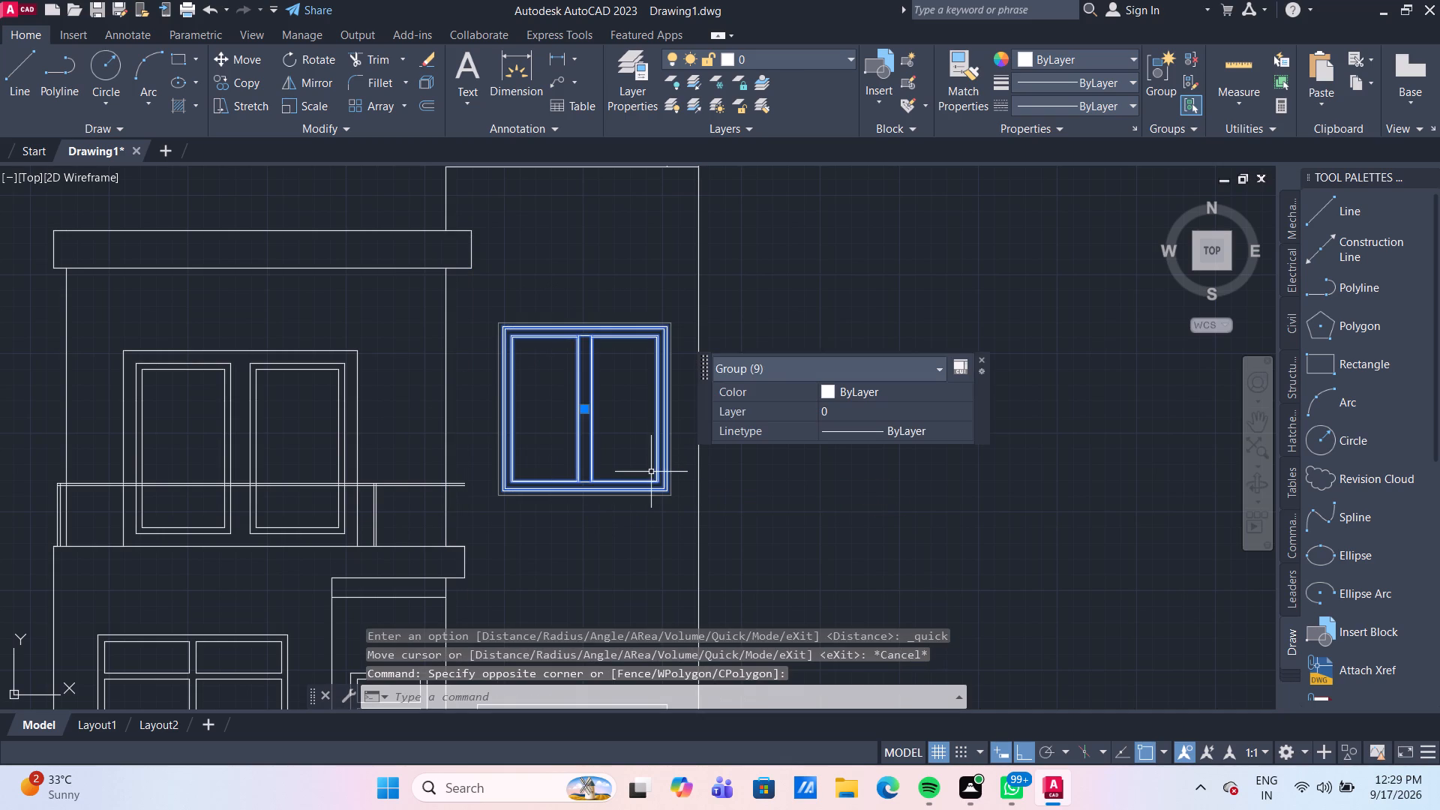
pyautogui.press('m')
pyautogui.press('Return')
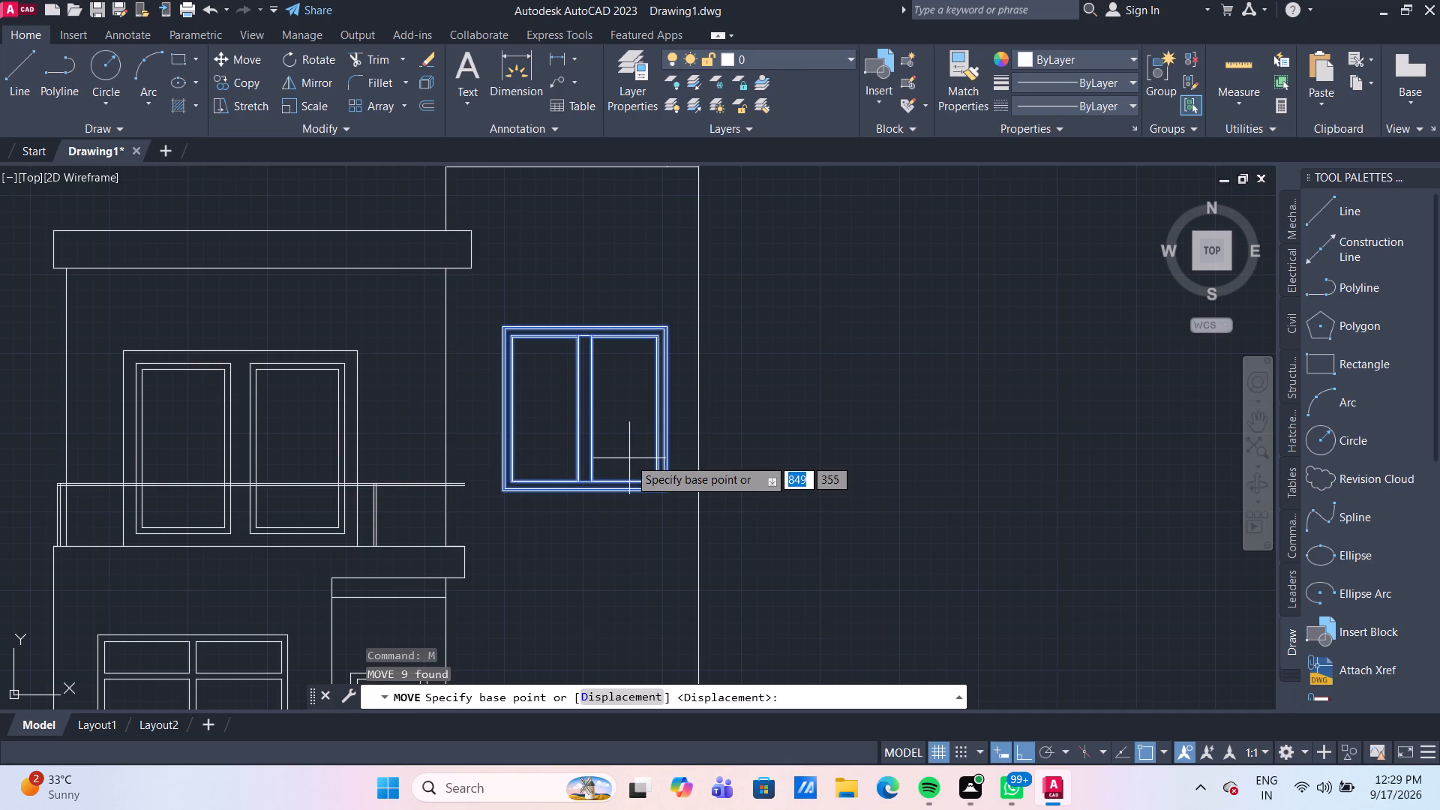
pyautogui.scroll(3, 536, 523)
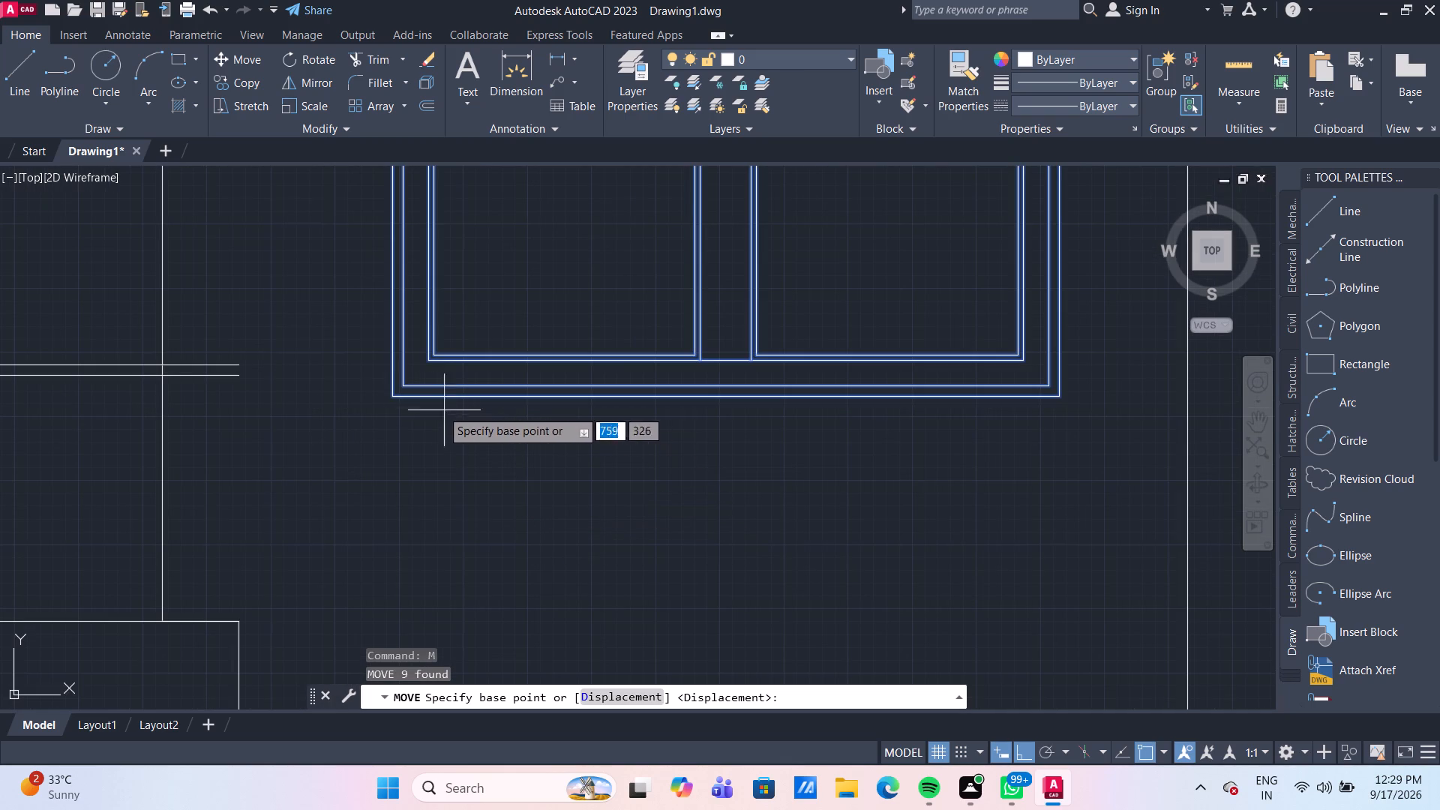
pyautogui.click(390, 400)
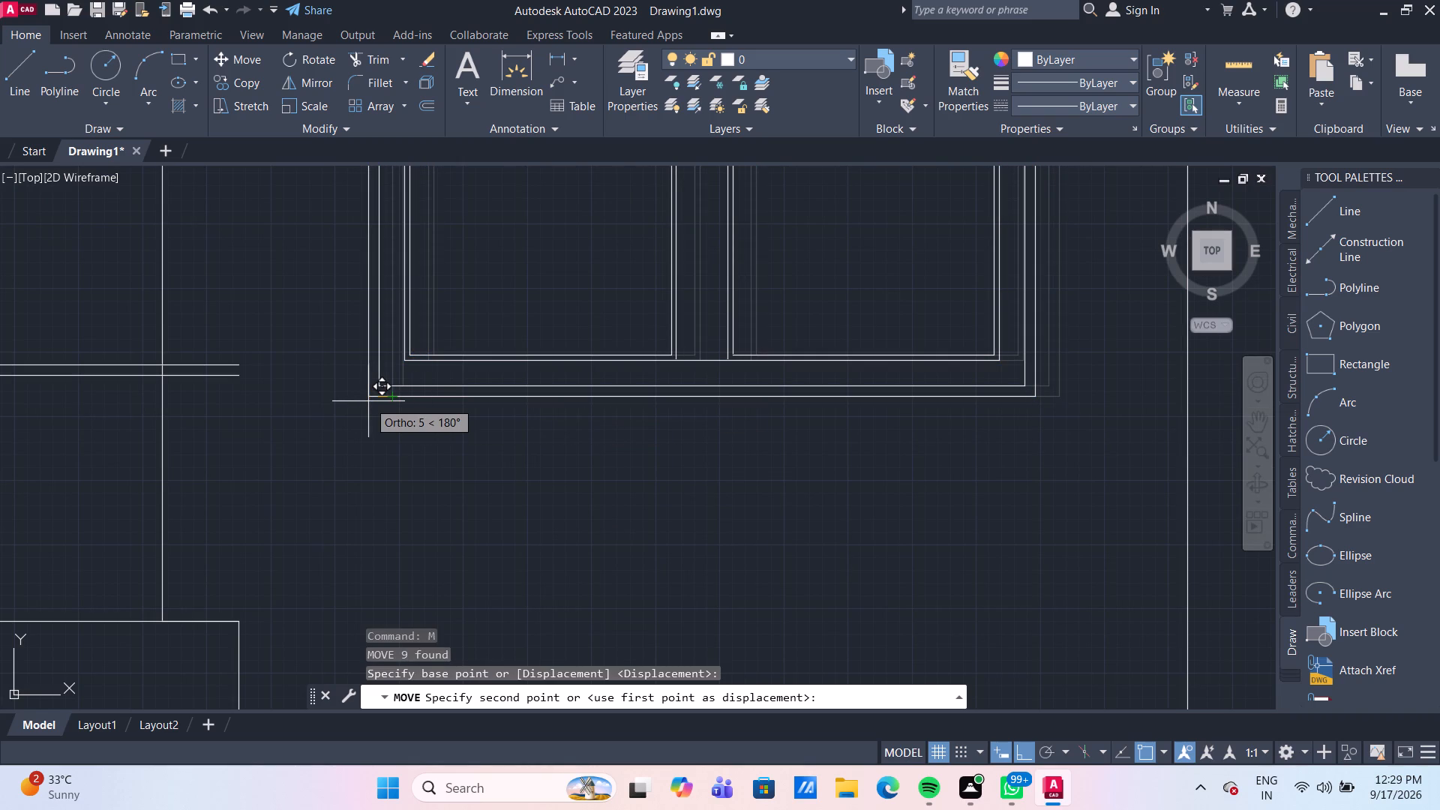
pyautogui.write('15')
pyautogui.press('Return')
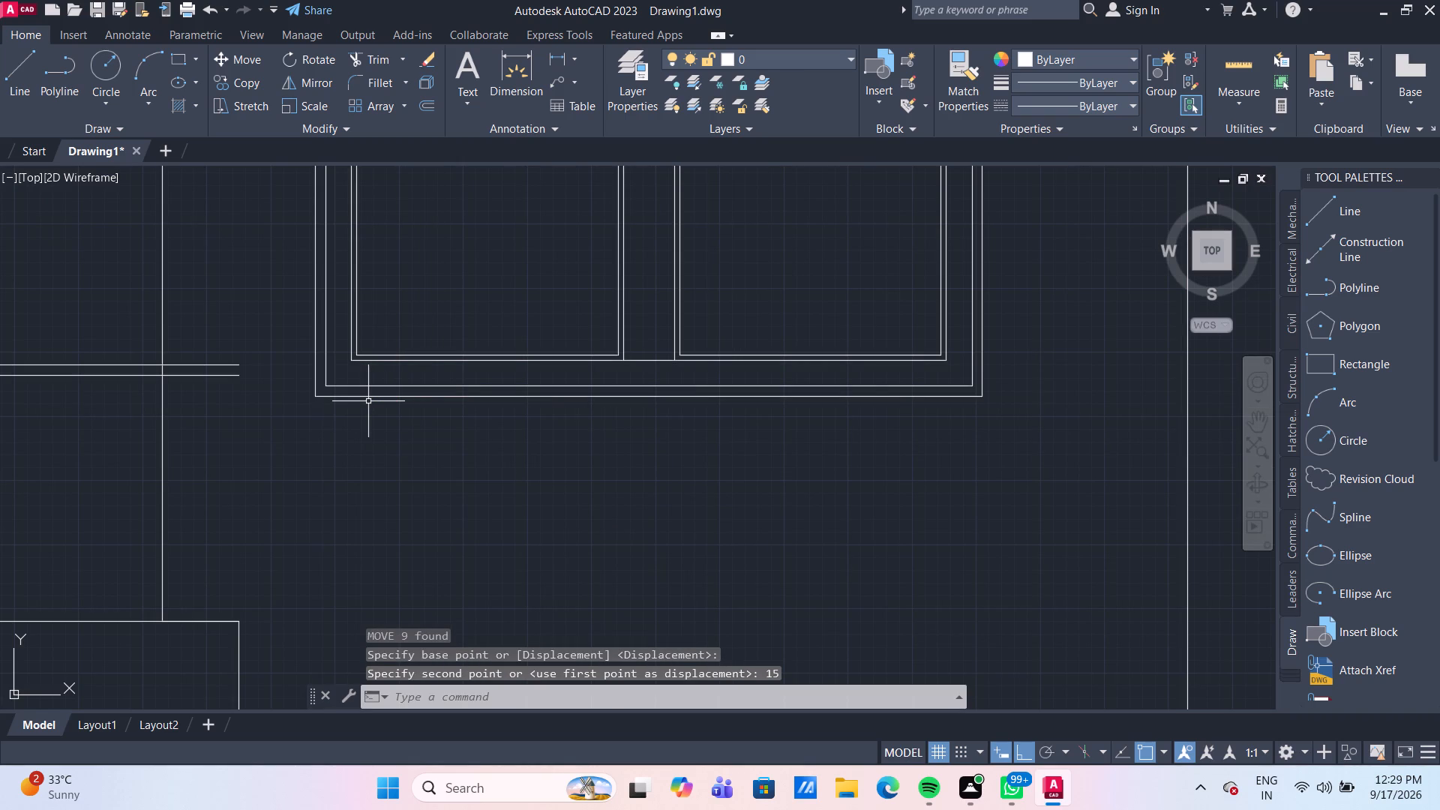
# Measure the gap between the square window's right edge and the right wall line.
pyautogui.scroll(-3, 520, 448)
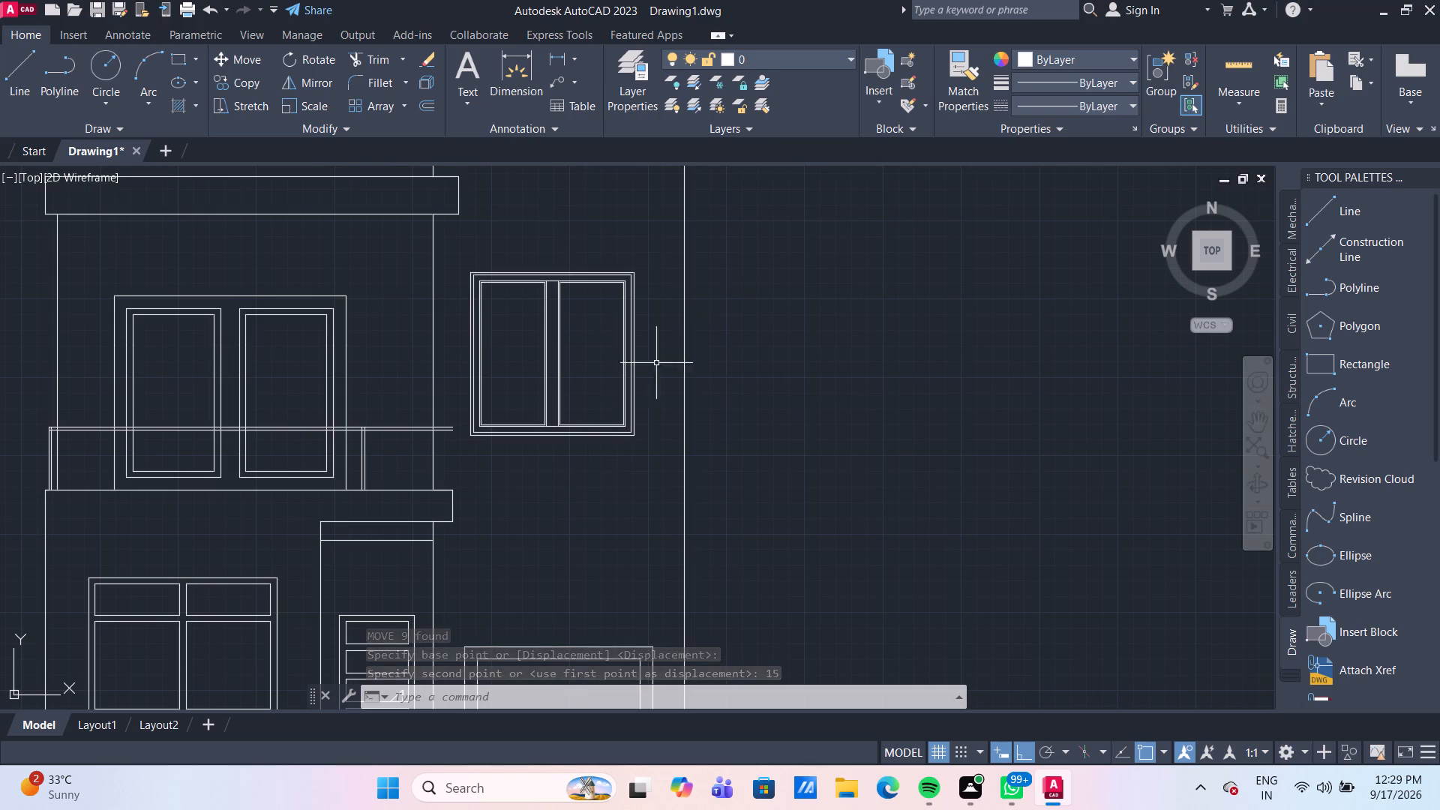
pyautogui.moveTo(593, 400); pyautogui.dragTo(582, 460, button='middle')
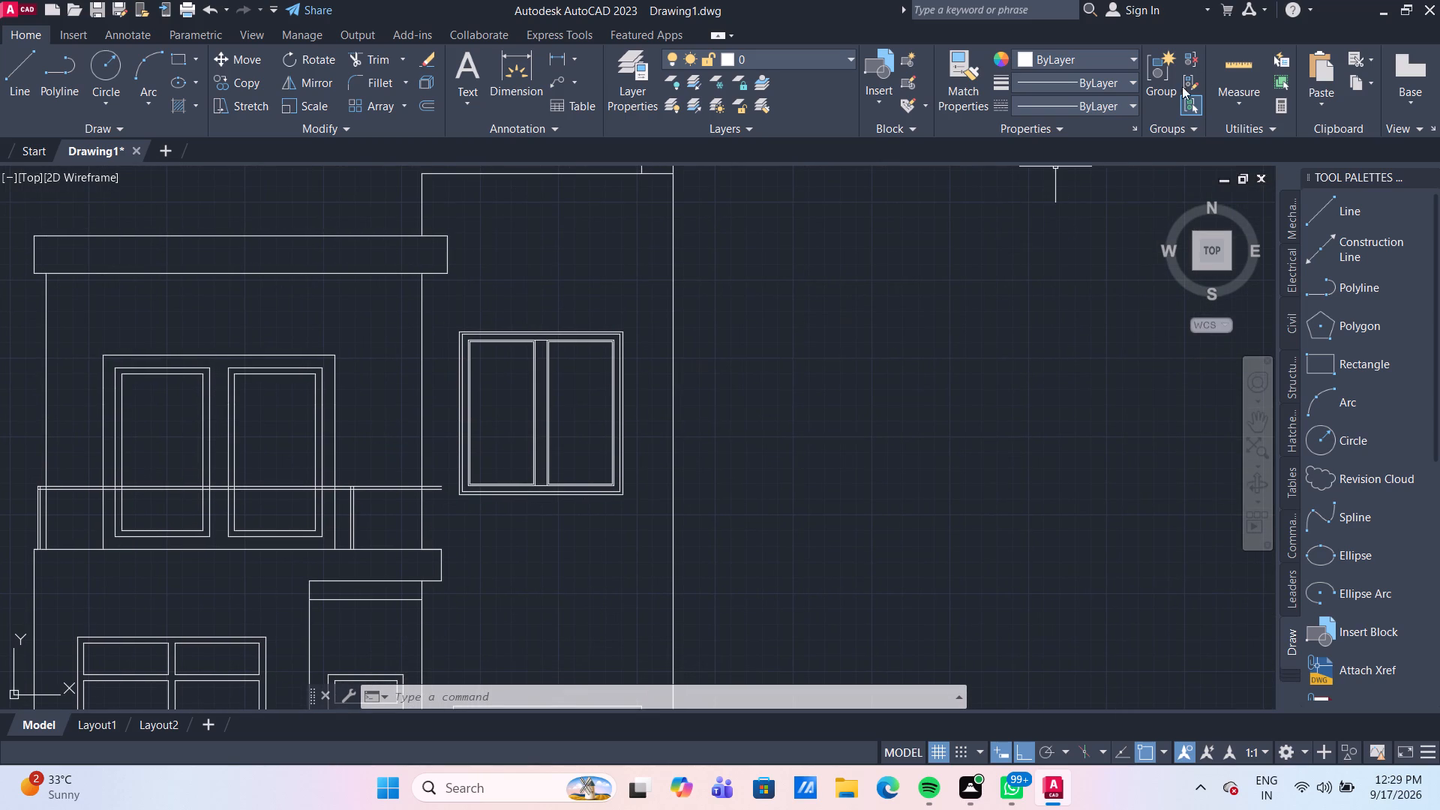
pyautogui.moveTo(1230, 67); pyautogui.dragTo(1228, 74)
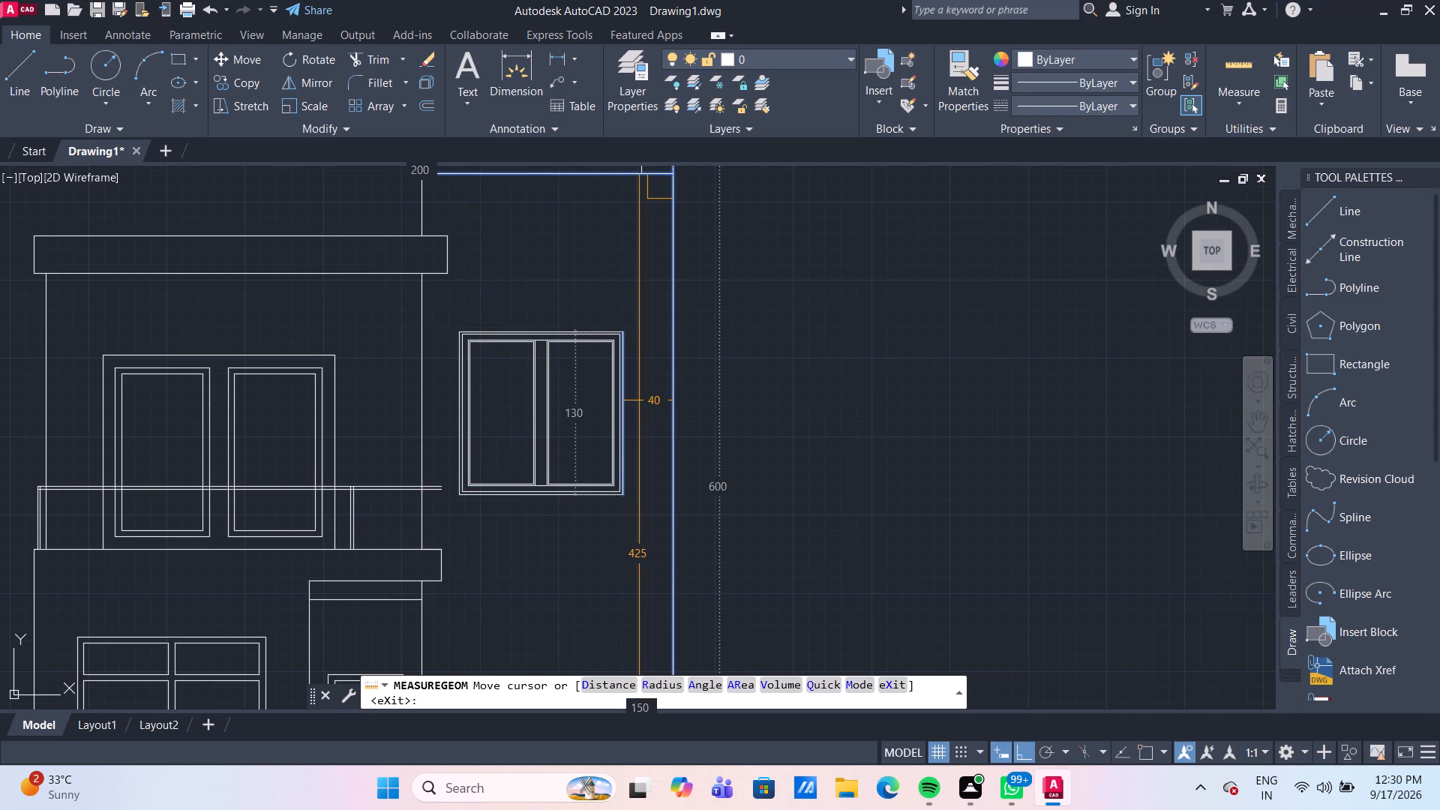
pyautogui.press('Escape')
pyautogui.scroll(1, 622, 387)
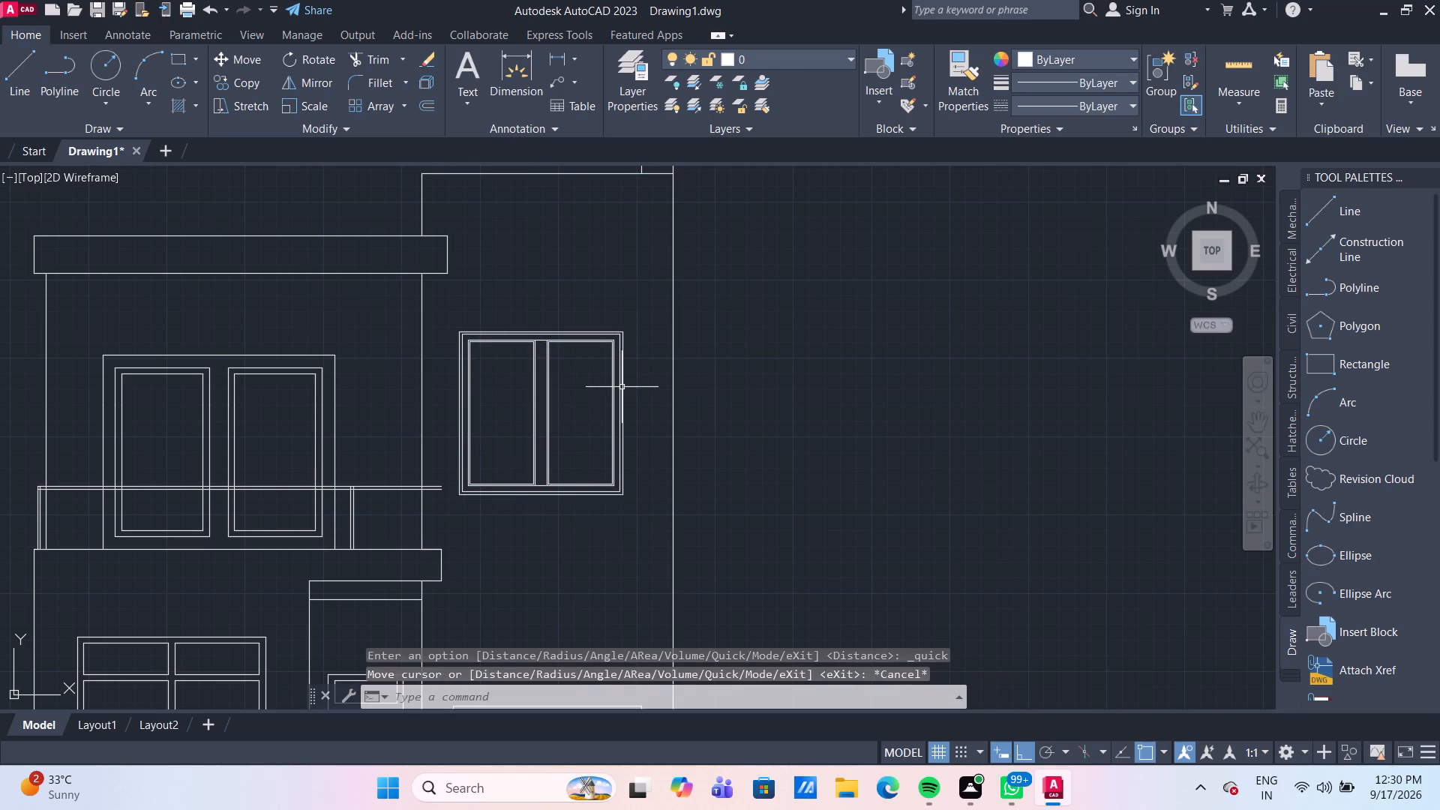
# Move the square window group 5 units horizontally to the right, using its lower right corner as base point.
pyautogui.moveTo(636, 486); pyautogui.dragTo(570, 418)
pyautogui.click(563, 412)
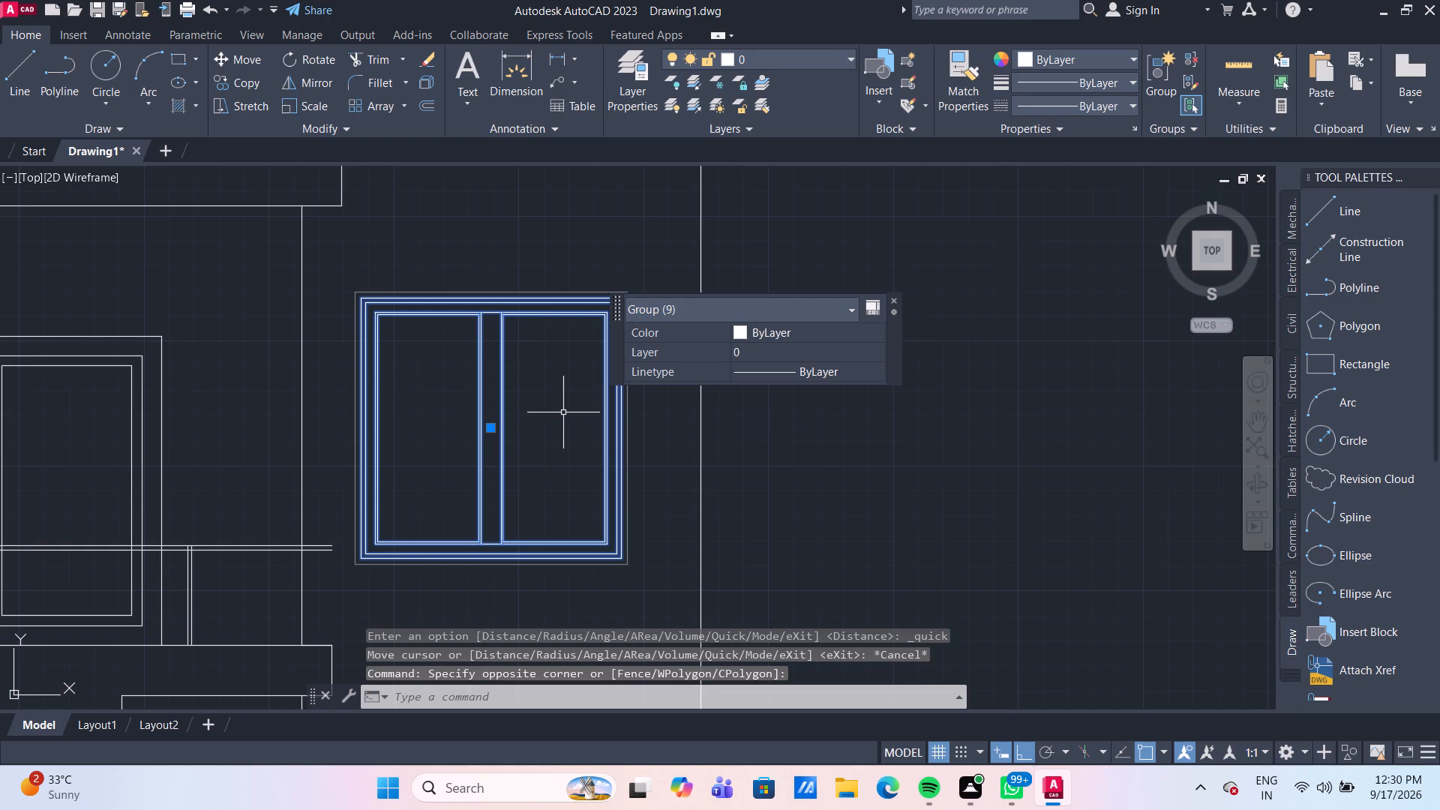
pyautogui.press('m')
pyautogui.press('Return')
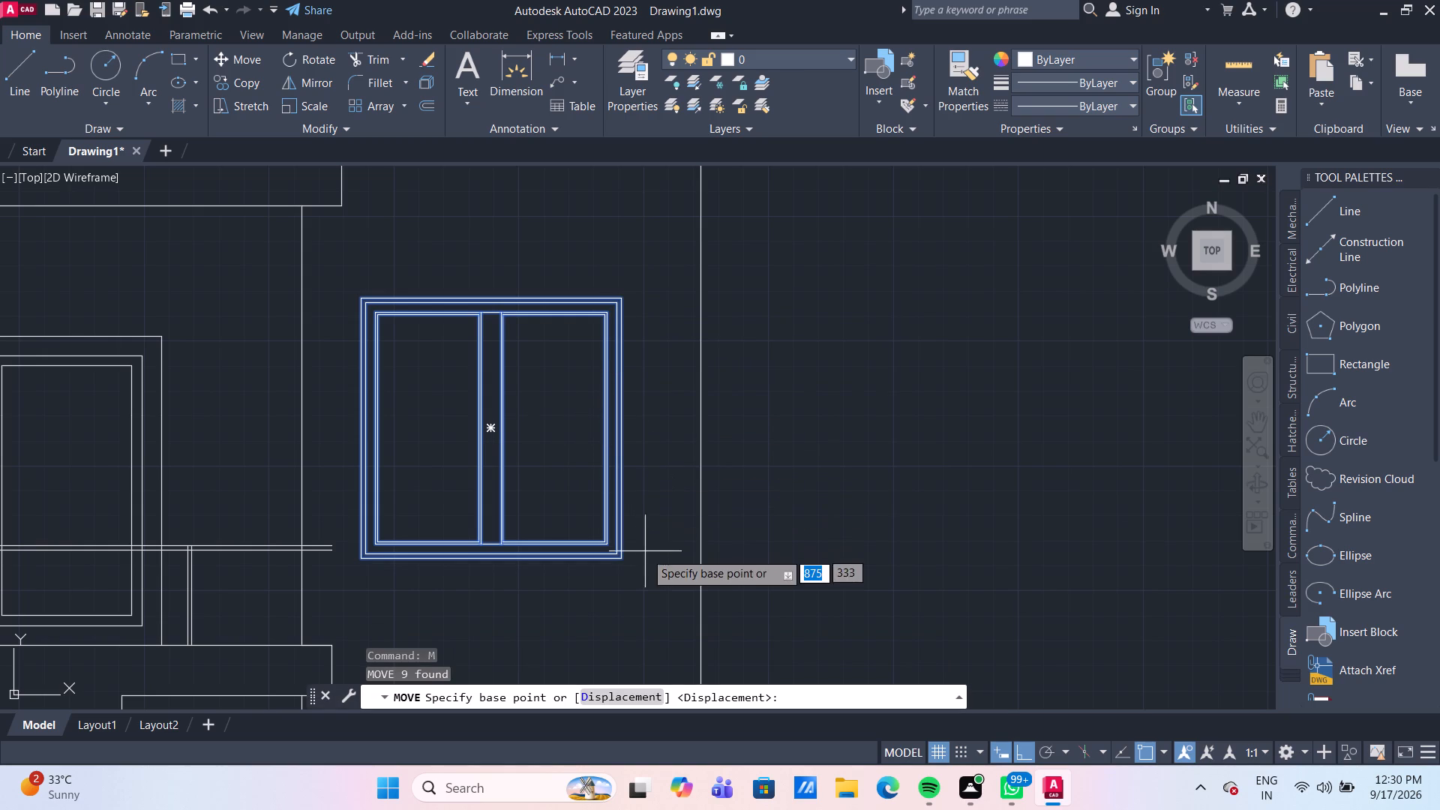
pyautogui.click(625, 562)
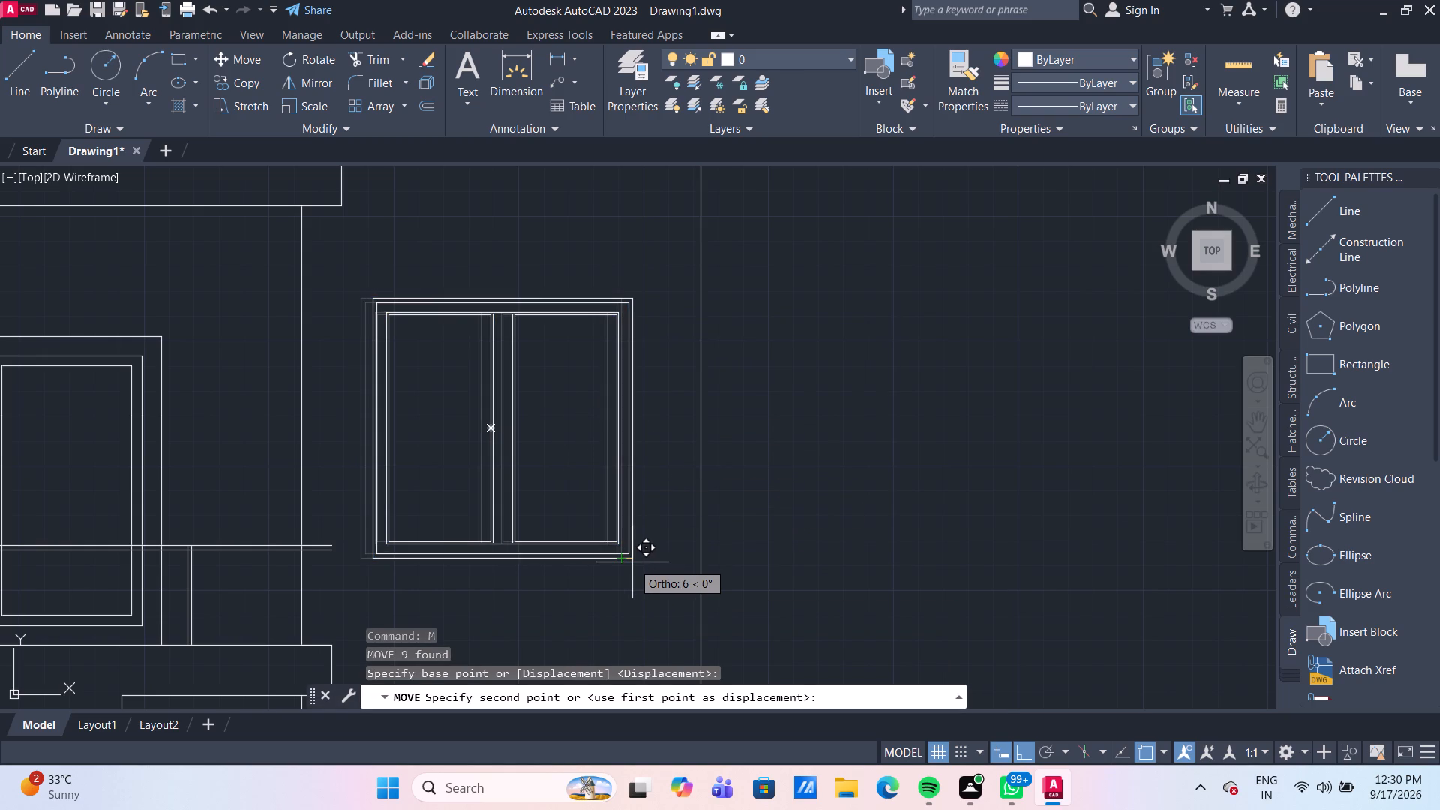
pyautogui.press('5')
pyautogui.press('Return')
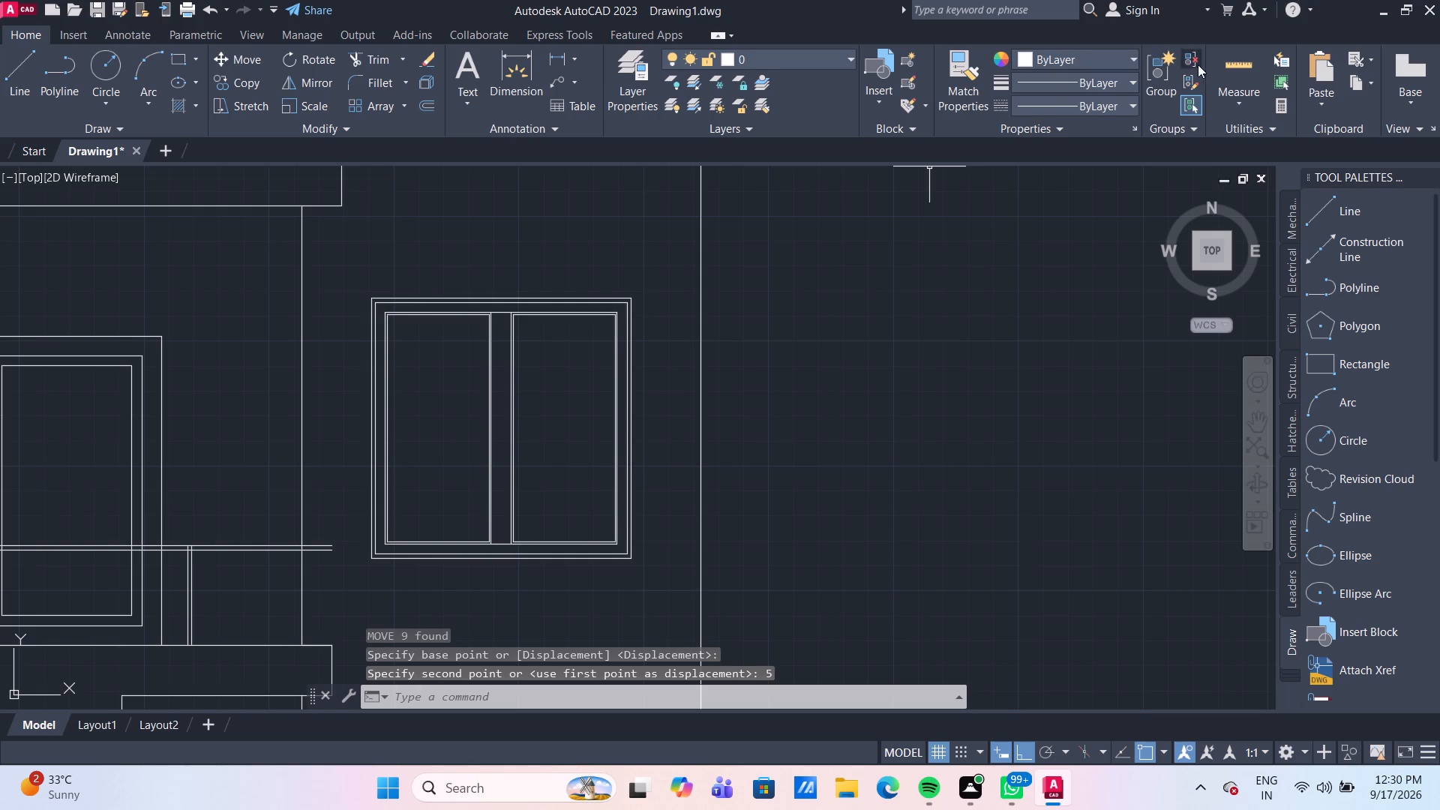
# Measure the gap between the square window's left edge and the adjoining wall line.
pyautogui.moveTo(1247, 61); pyautogui.dragTo(1237, 65)
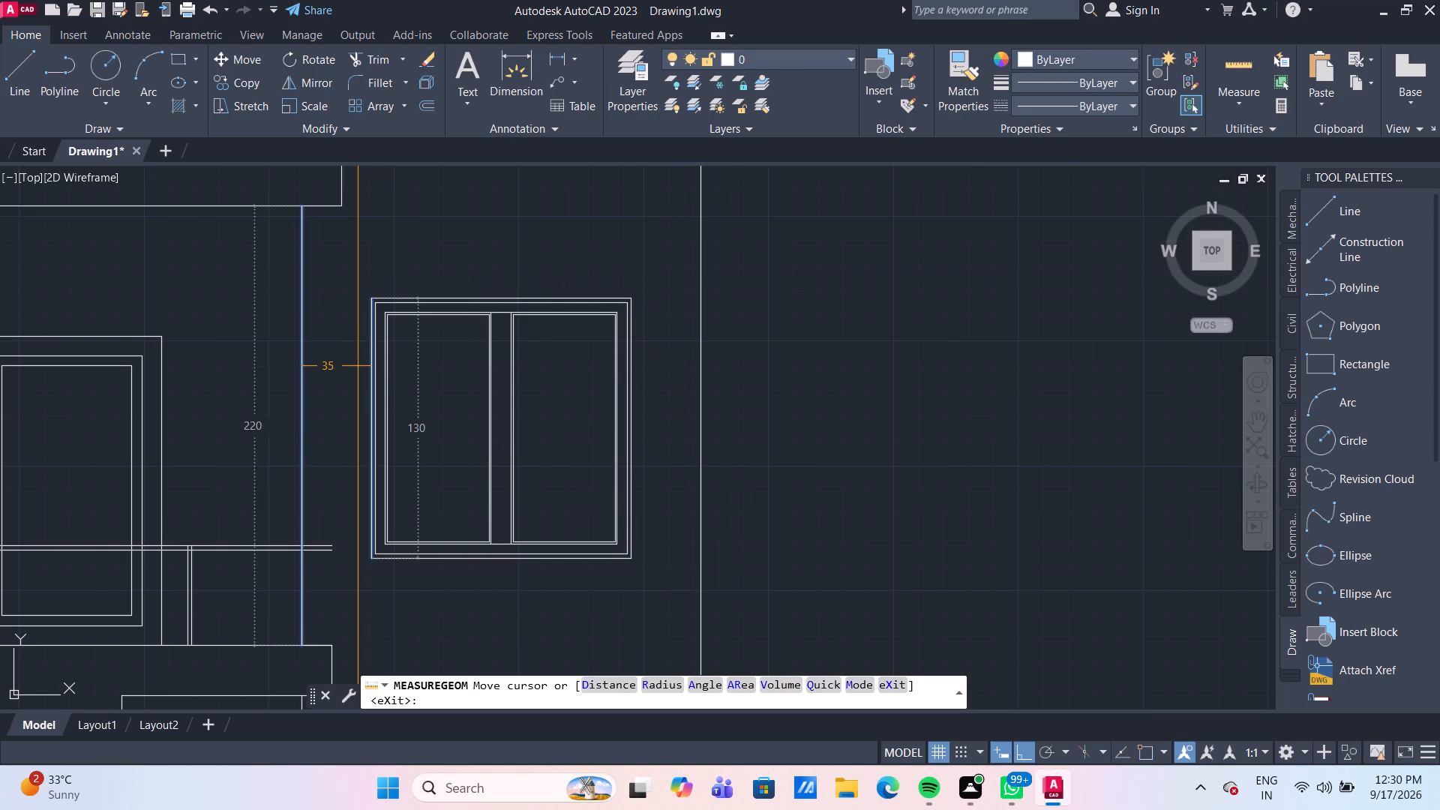
pyautogui.press('Escape')
# Draw a horizontal guide line about 143 units long below the square window, level with the top edge of the balcony slab.
pyautogui.scroll(-1, 362, 369)
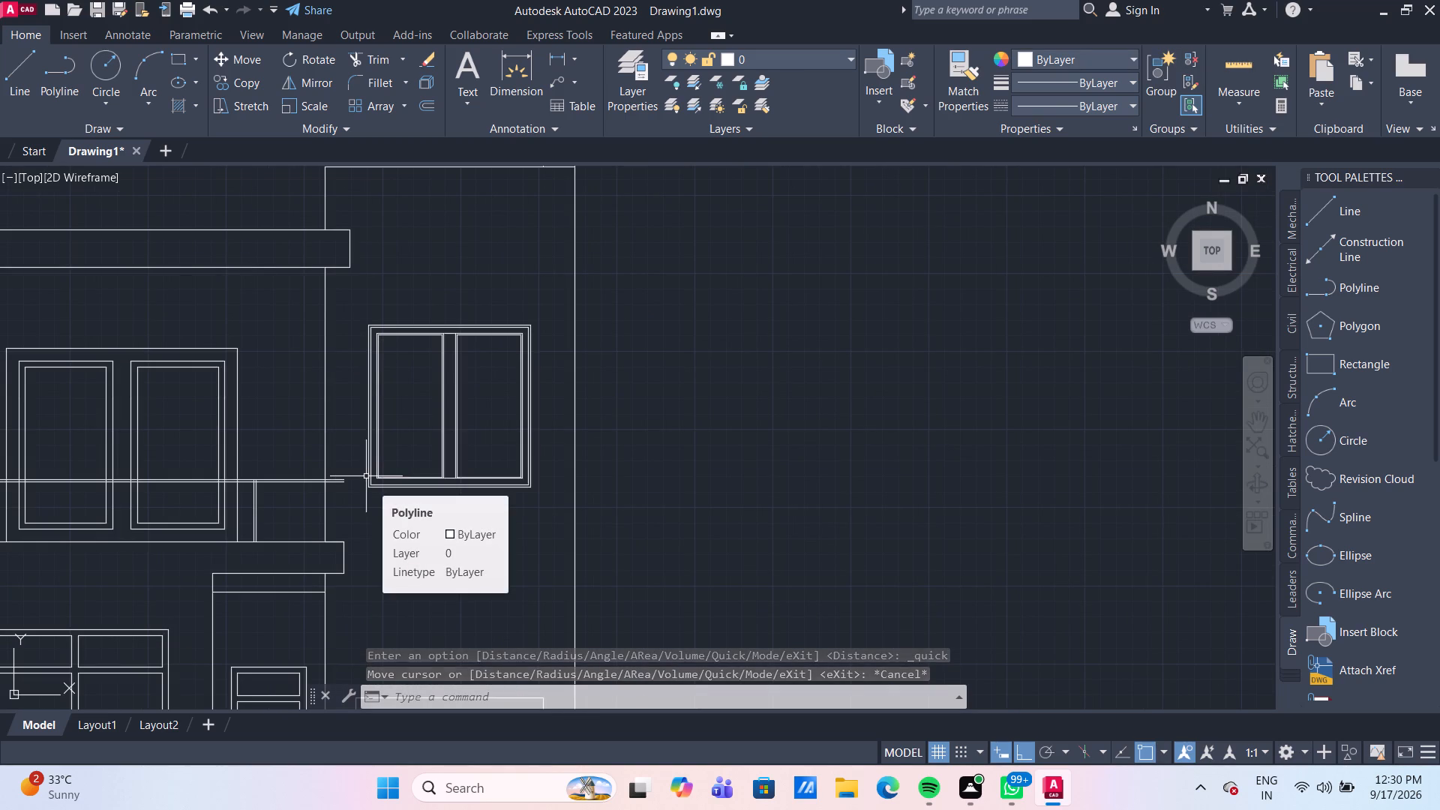
pyautogui.scroll(-2, 364, 472)
pyautogui.moveTo(386, 495); pyautogui.dragTo(382, 469, button='middle')
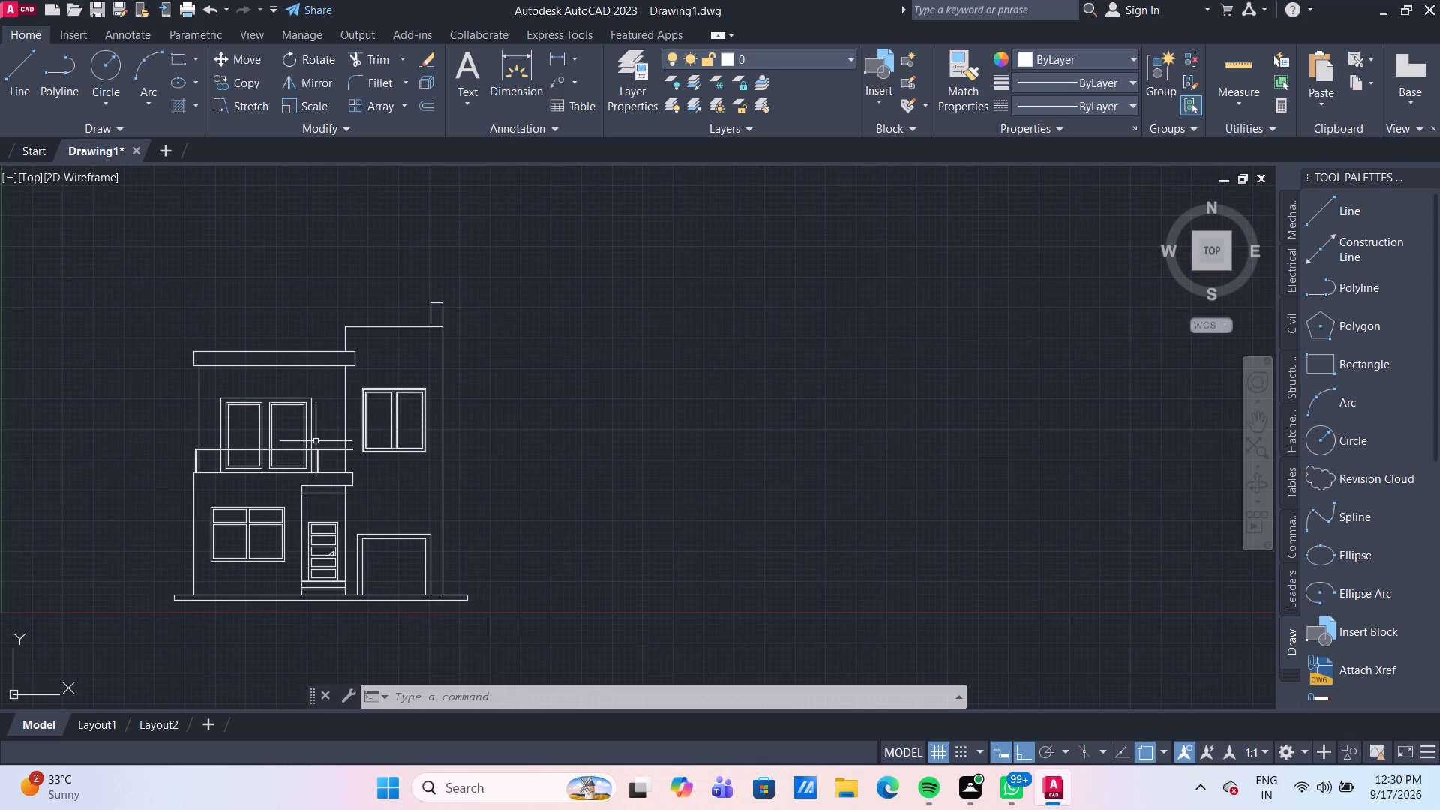
pyautogui.scroll(2, 313, 441)
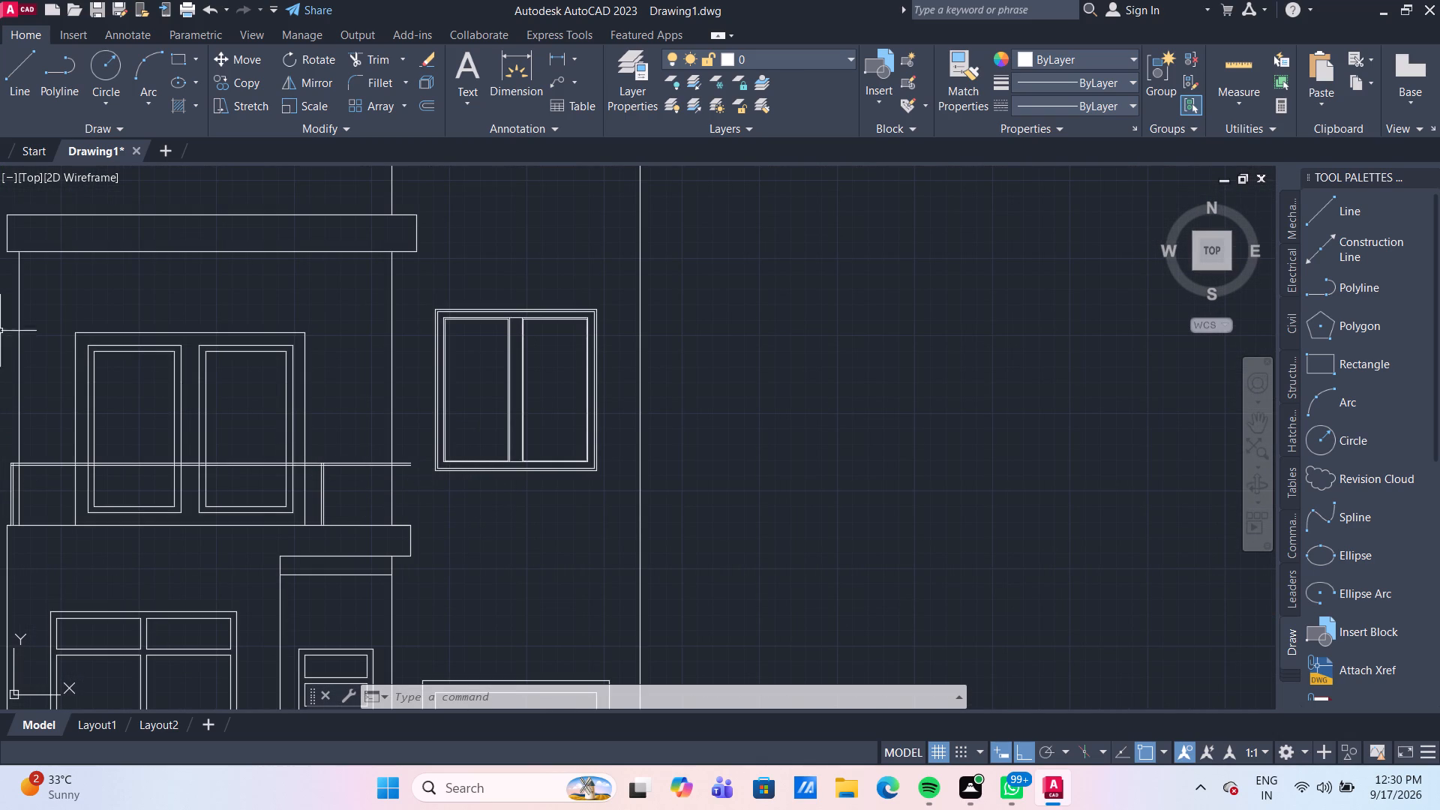
pyautogui.click(22, 90)
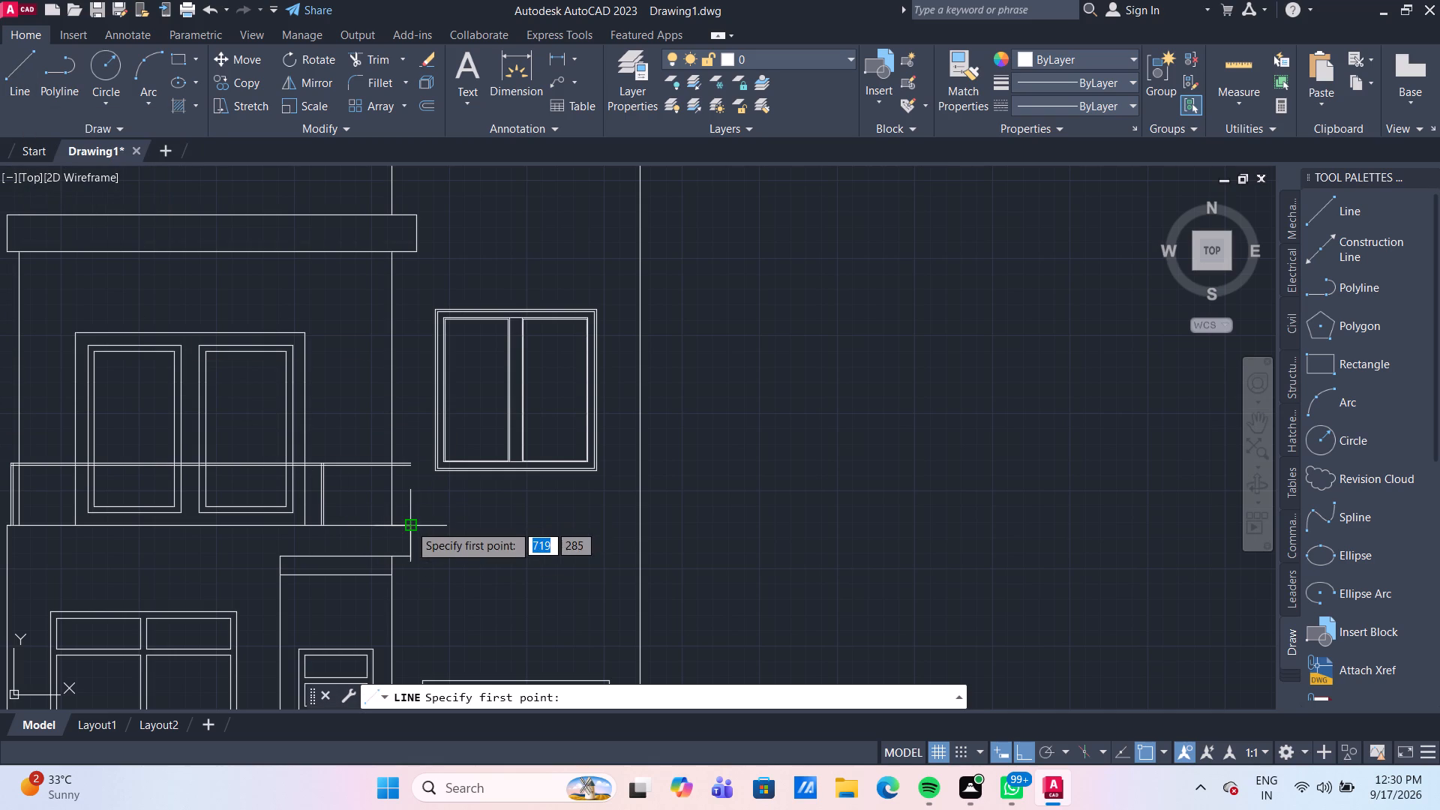
pyautogui.click(455, 523)
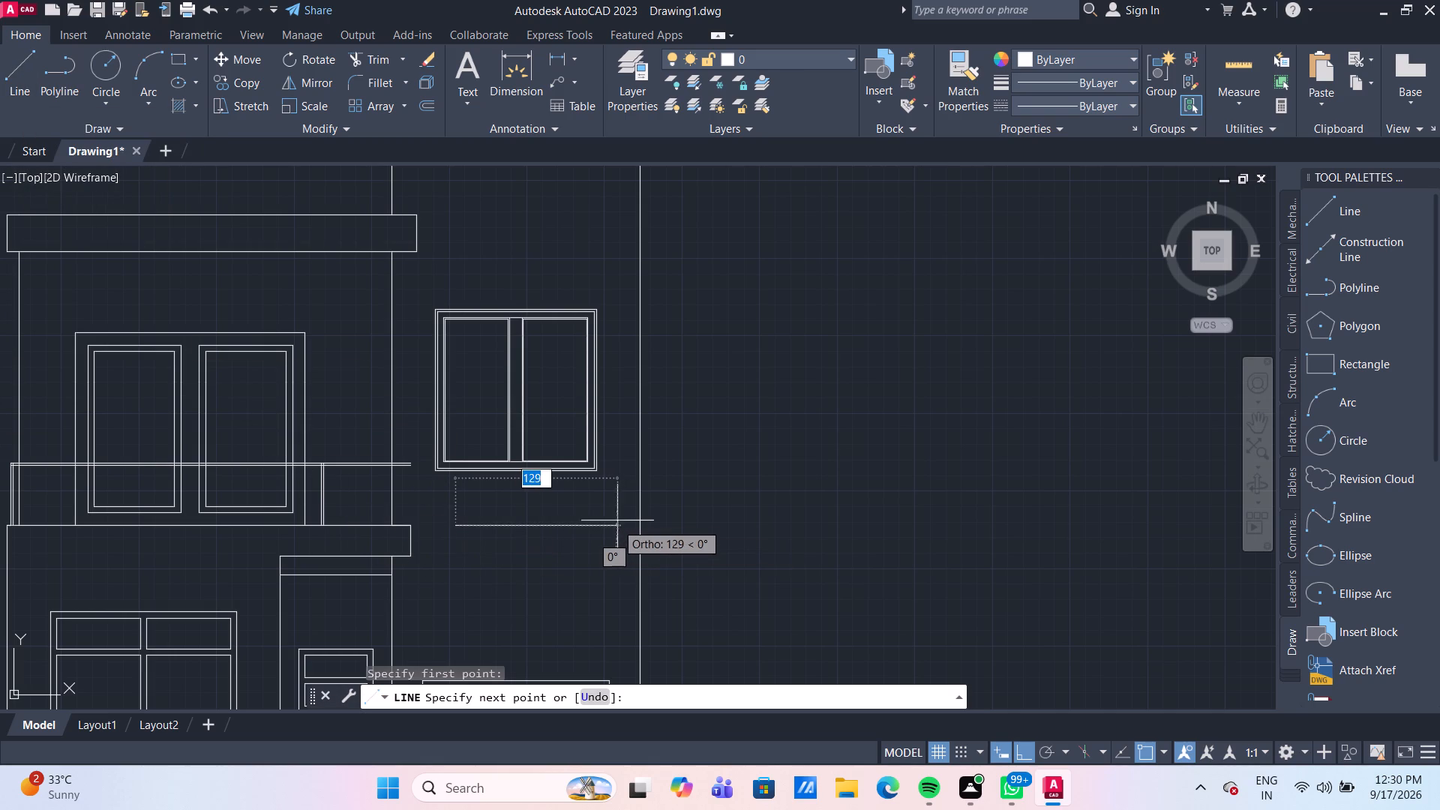
pyautogui.scroll(2, 631, 523)
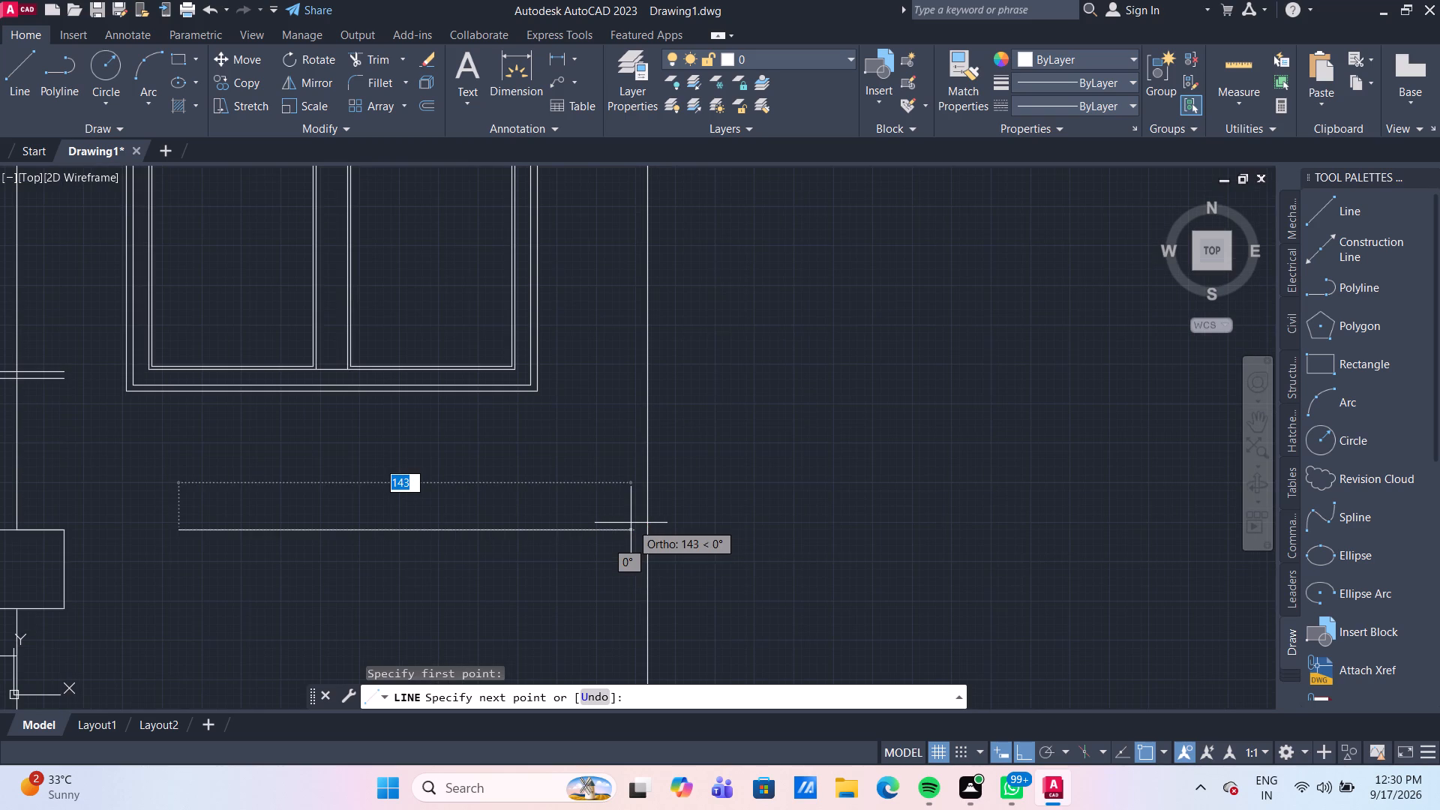
pyautogui.click(631, 523)
pyautogui.press('Escape')
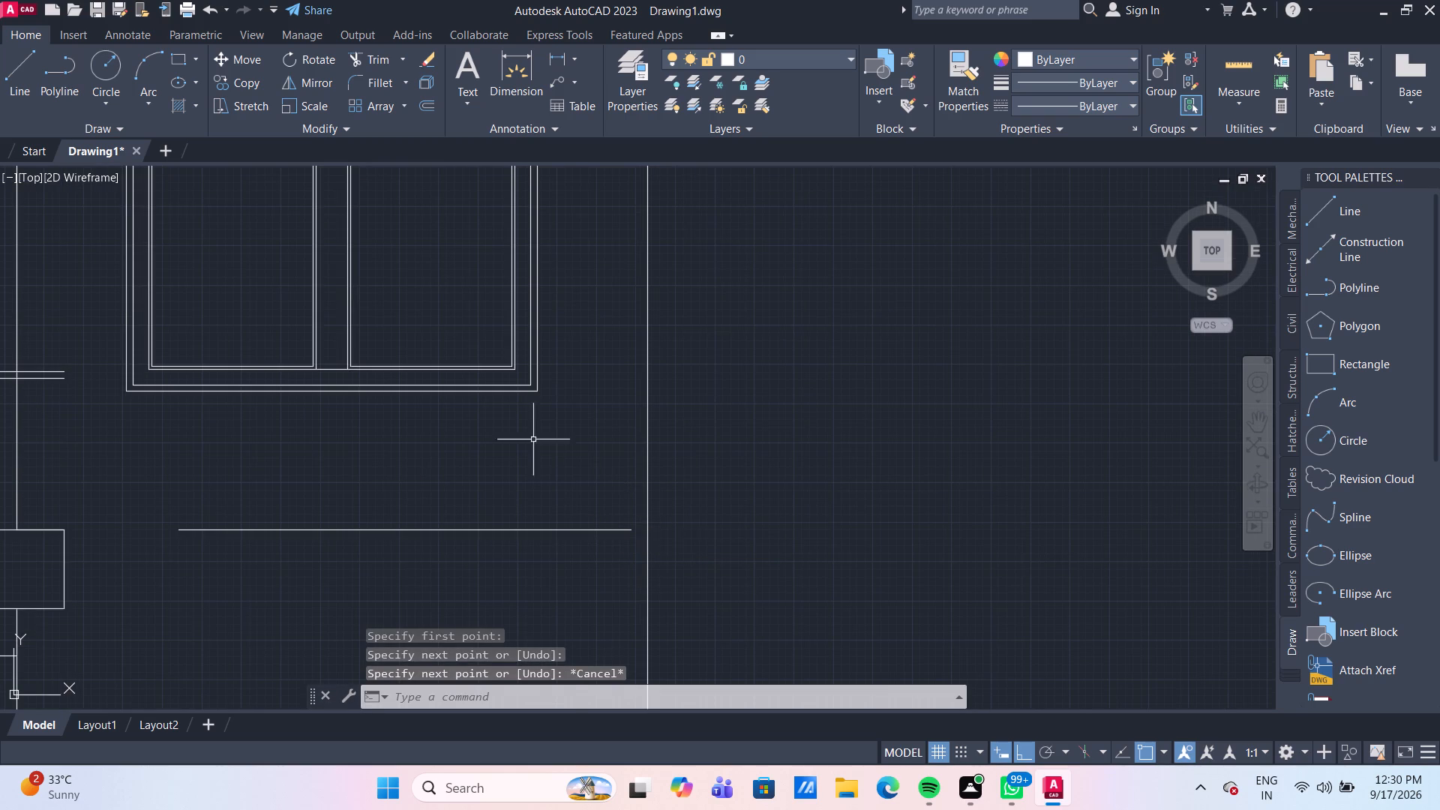
# Move the square window group about 39 units straight down from its lower right corner, stopping just above the guide line.
pyautogui.scroll(-2, 527, 430)
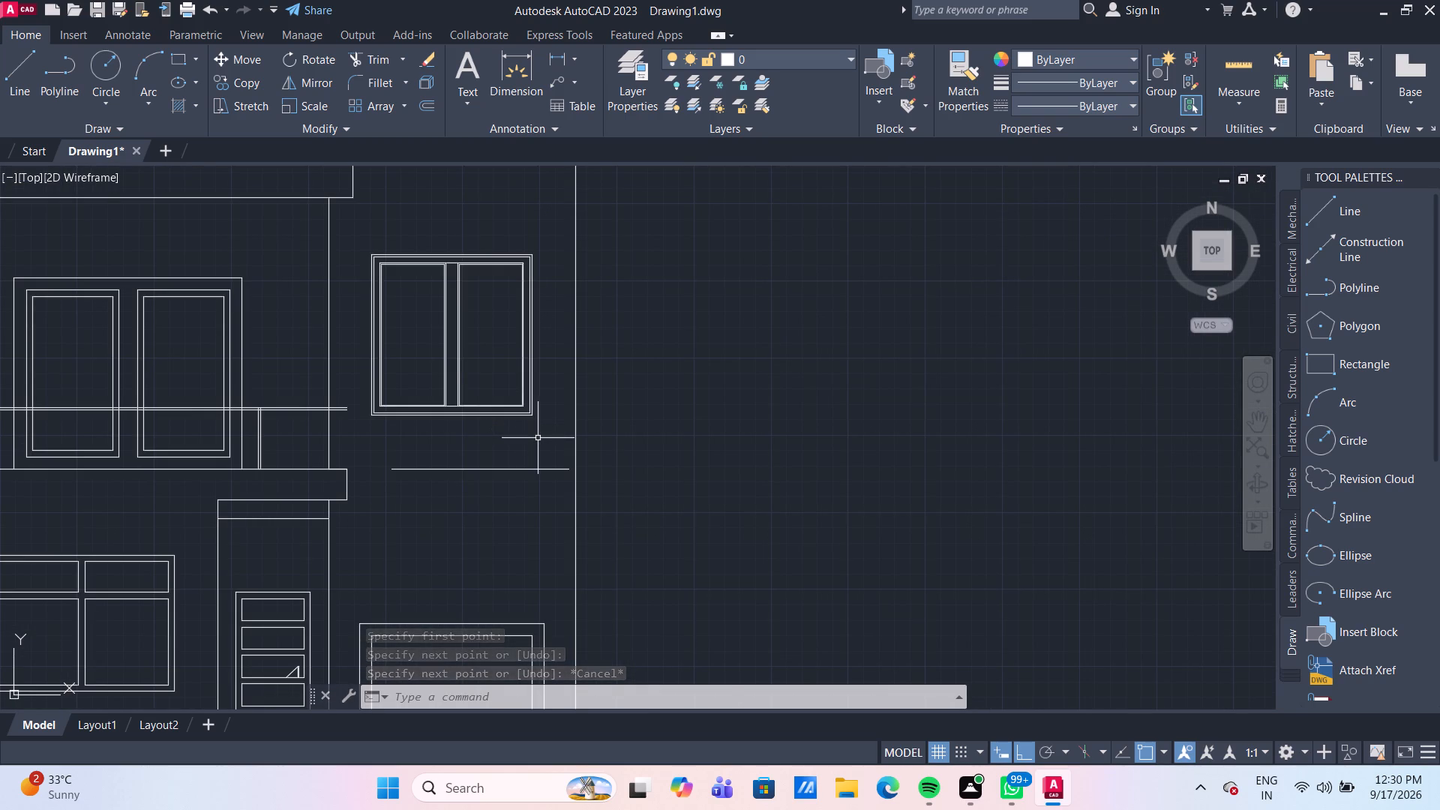
pyautogui.moveTo(538, 438); pyautogui.dragTo(529, 422)
pyautogui.click(496, 371)
pyautogui.press('m')
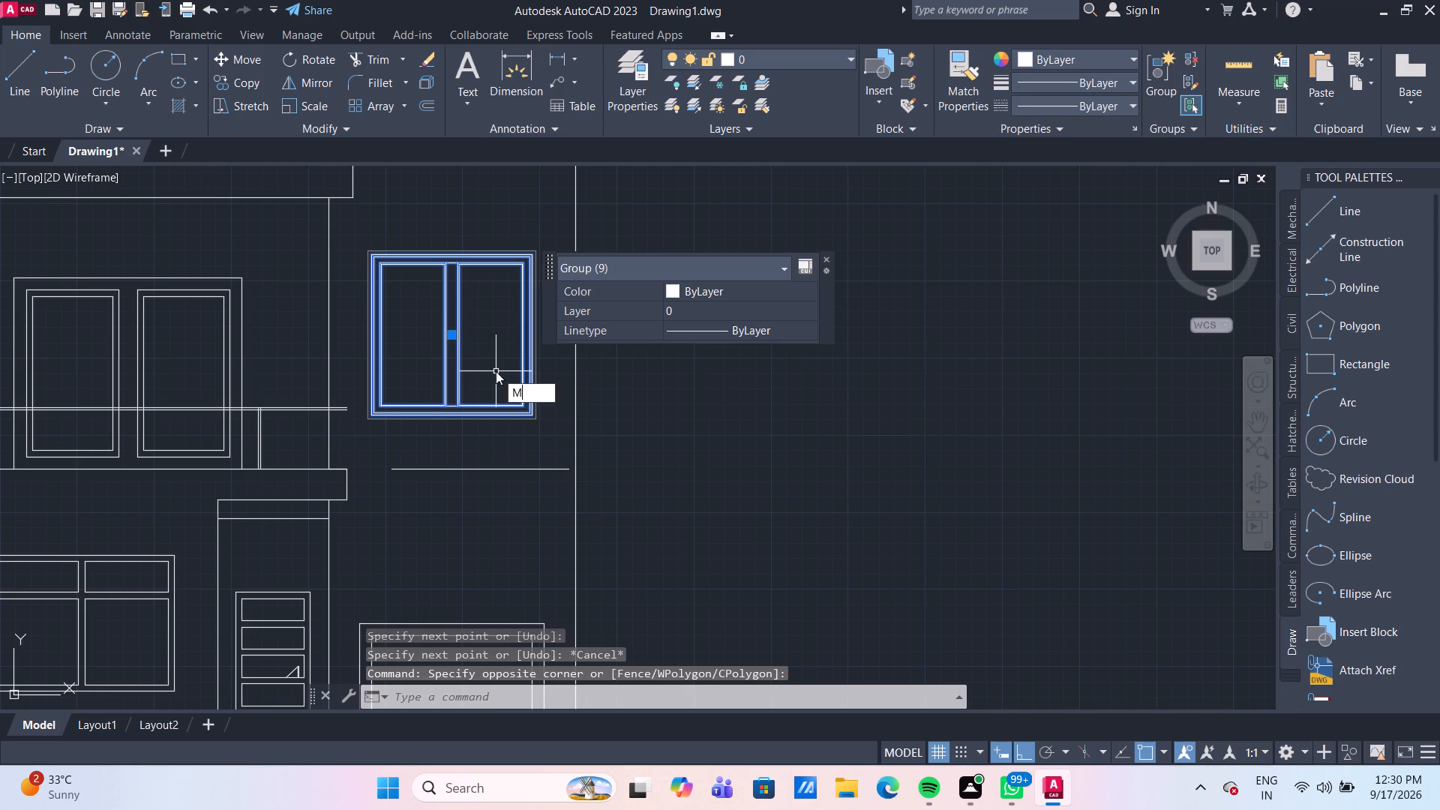
pyautogui.press('Return')
pyautogui.scroll(2, 531, 424)
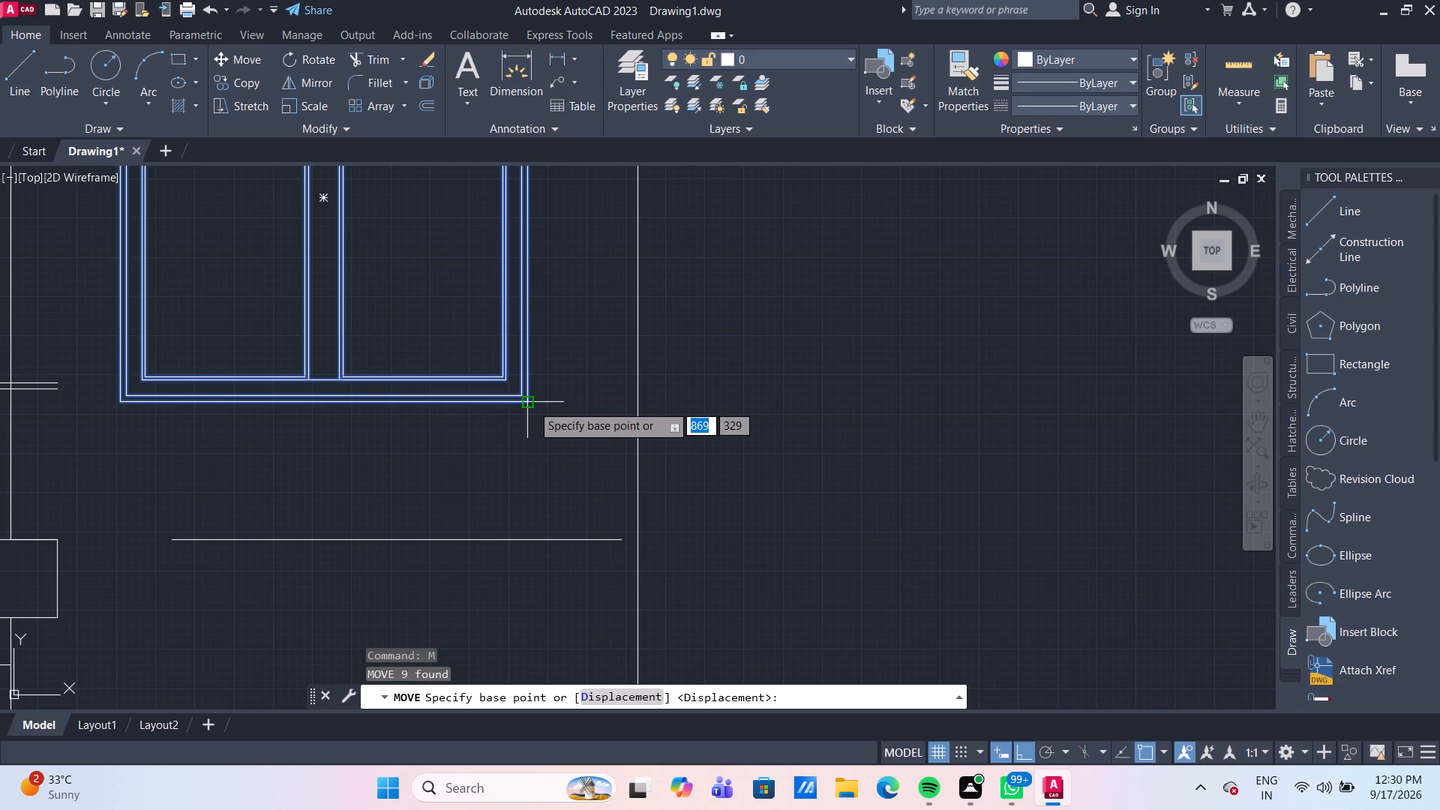
pyautogui.click(532, 404)
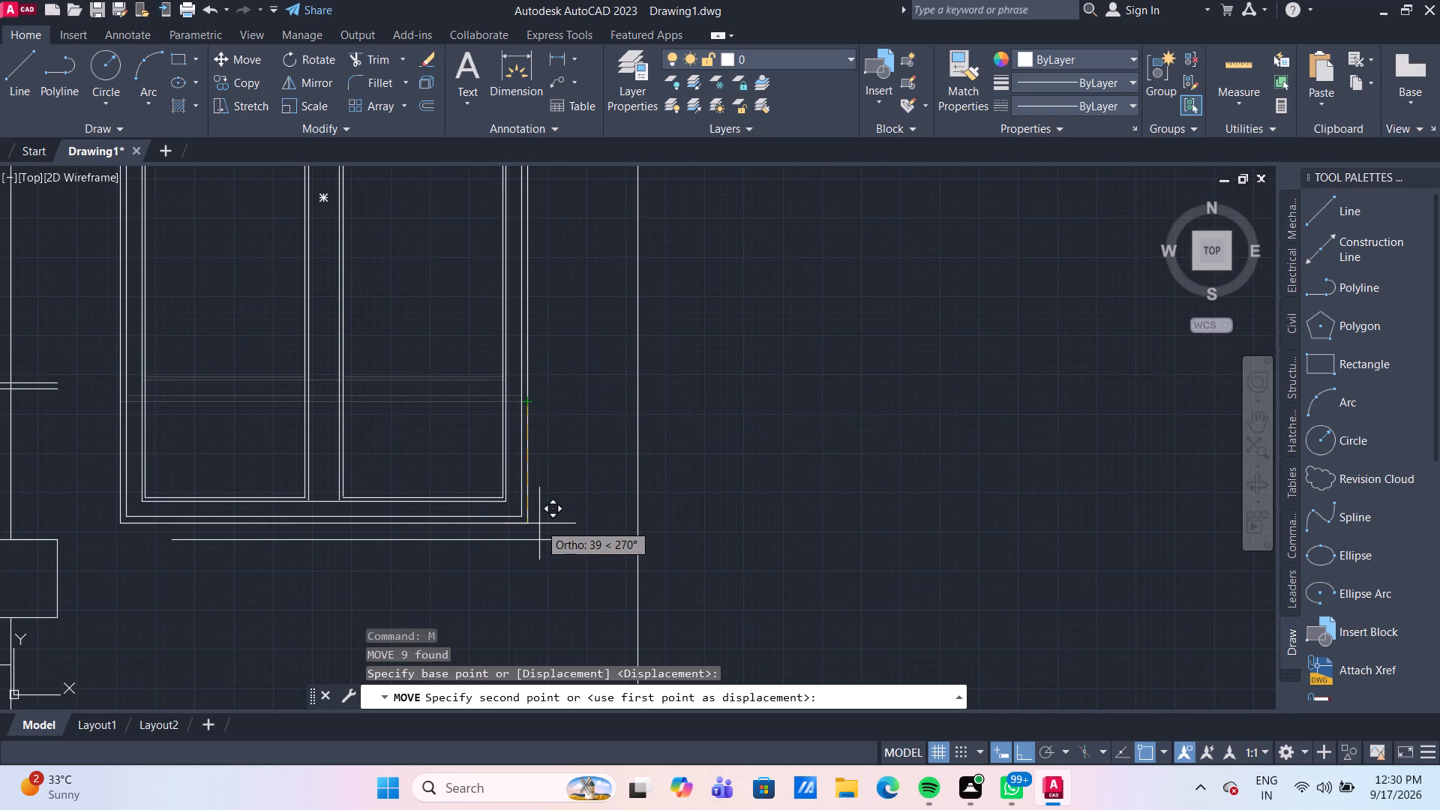
pyautogui.scroll(-1, 539, 523)
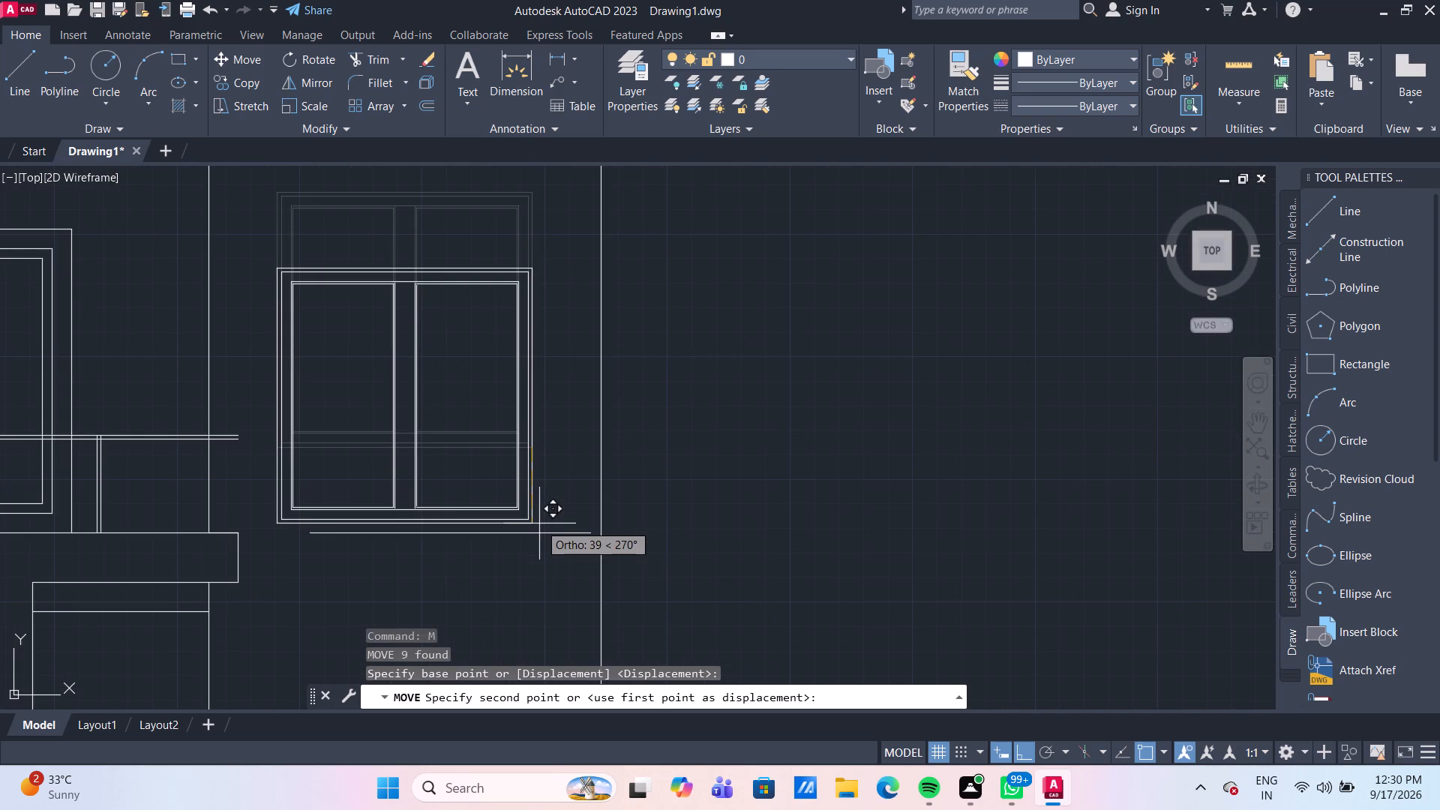
pyautogui.click(539, 523)
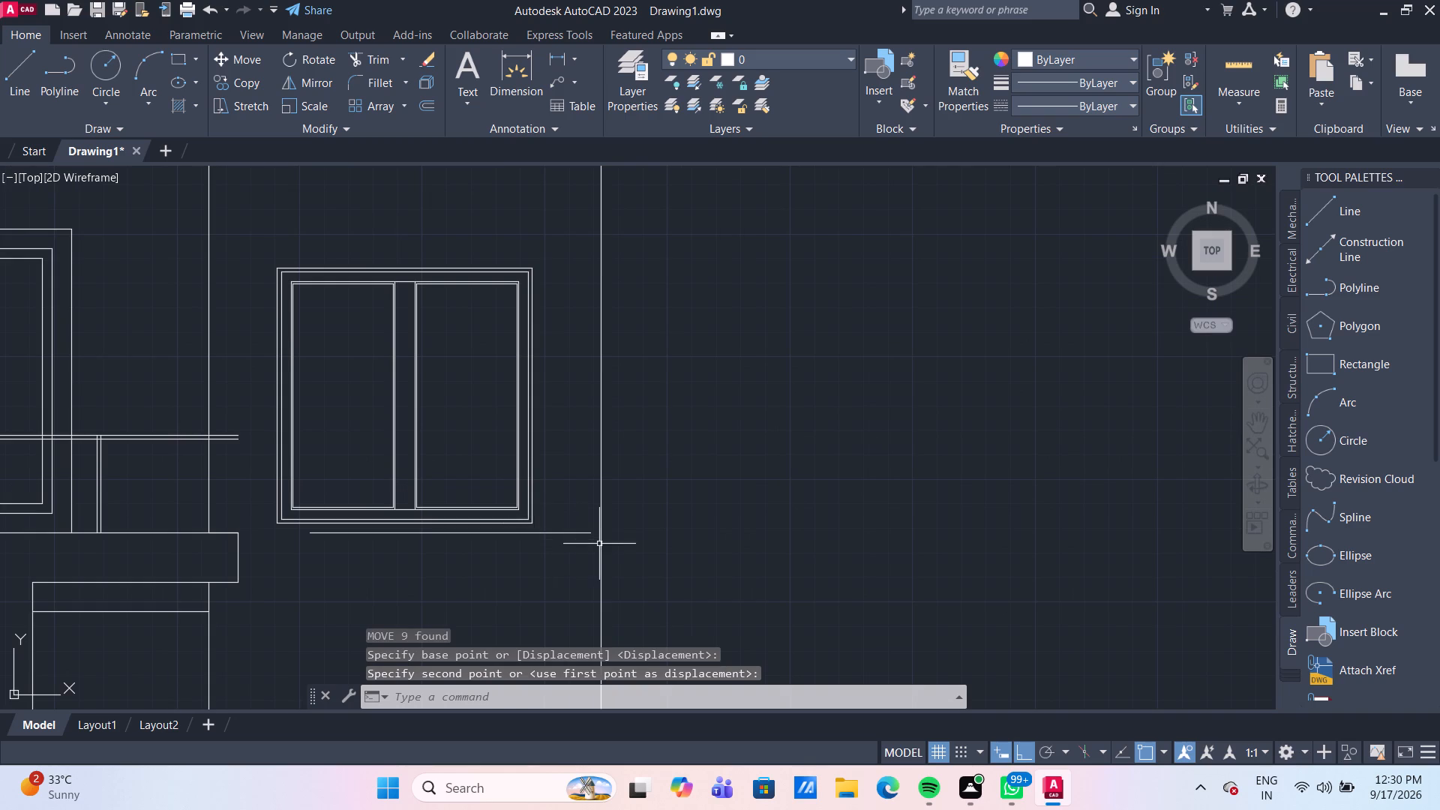
# Erase the horizontal guide line below the square window.
pyautogui.click(580, 535)
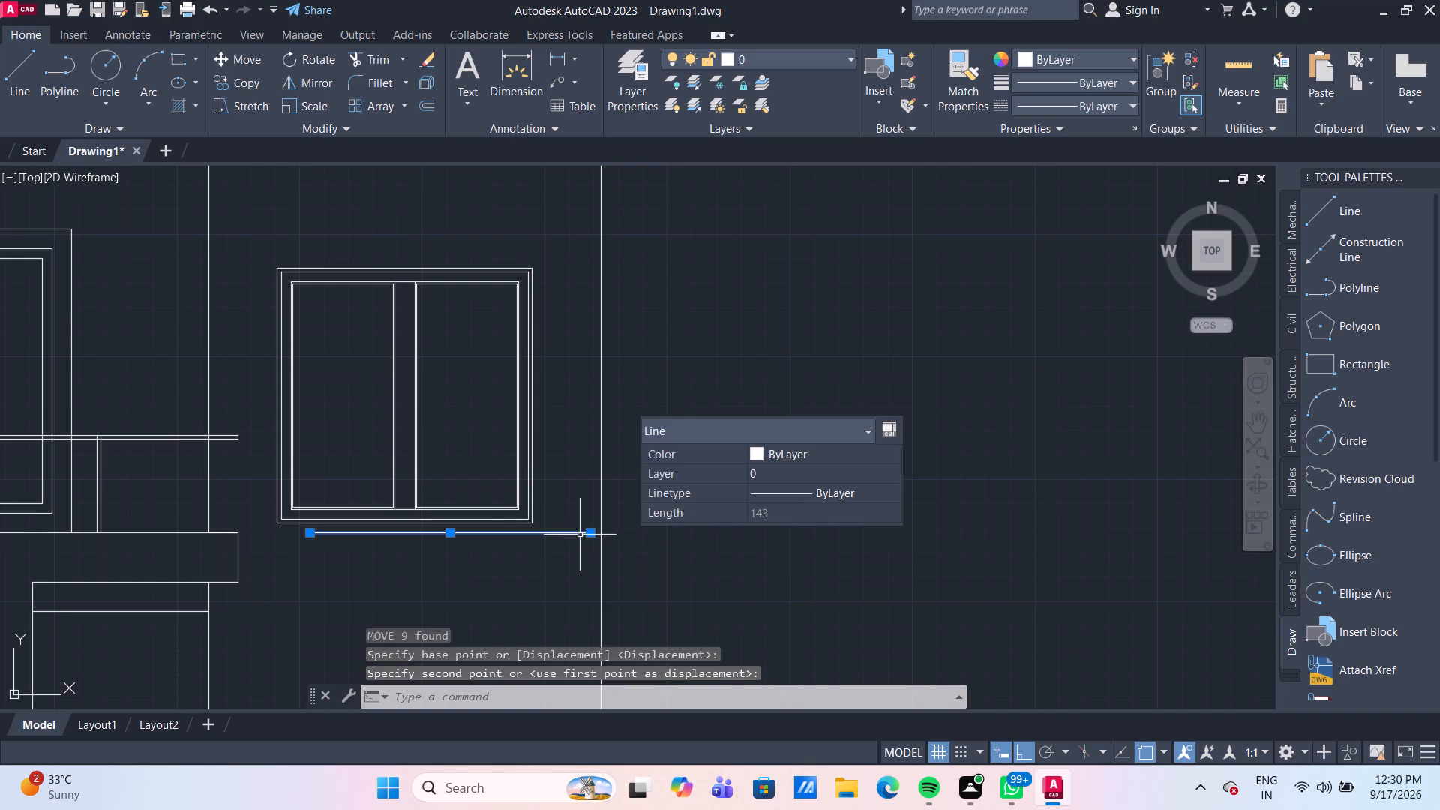
pyautogui.press('Delete')
# Draw a vertical line about 33 units long from the midpoint of the left balcony door's inner bottom edge up to the lower handrail line.
pyautogui.scroll(-2, 580, 538)
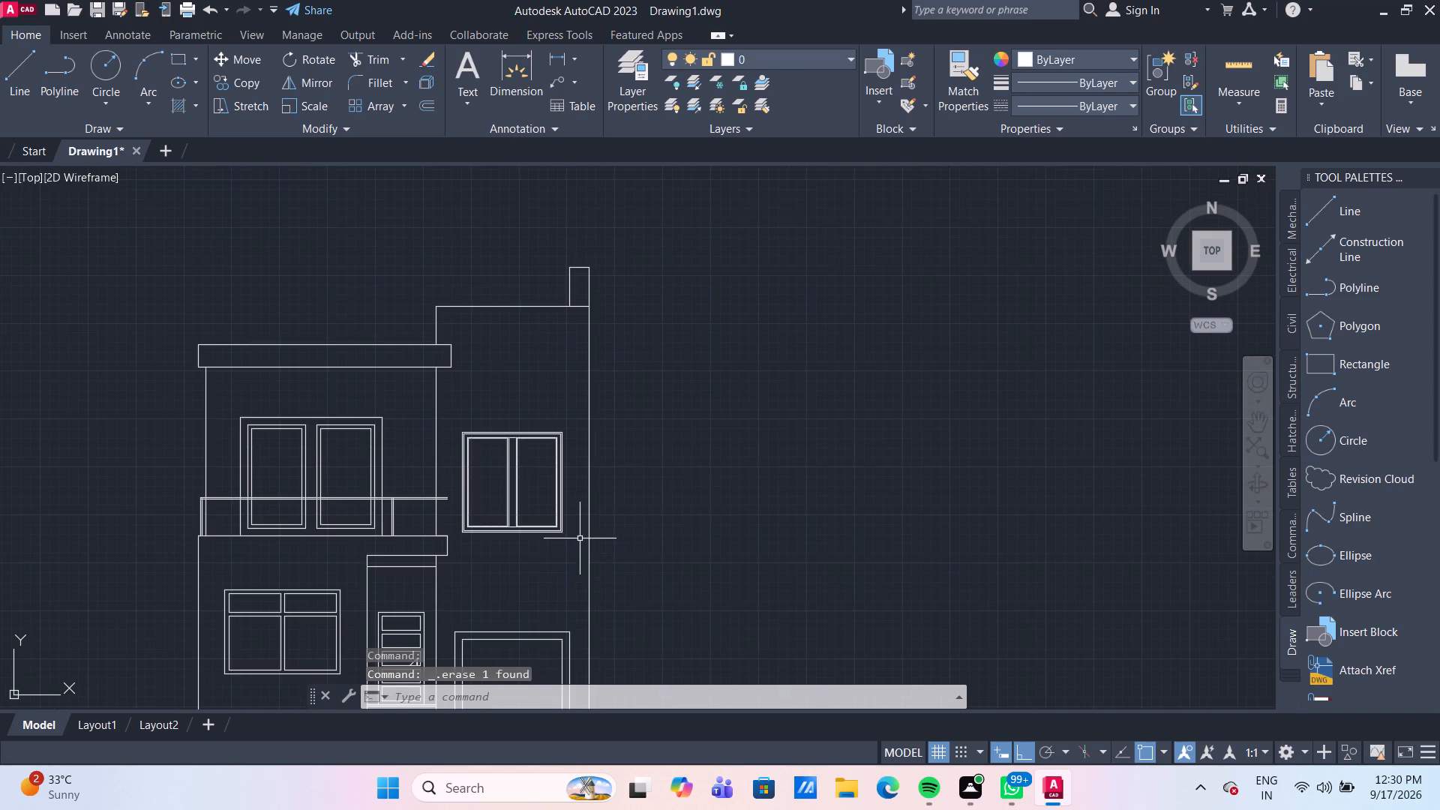
pyautogui.moveTo(538, 580); pyautogui.dragTo(647, 540, button='middle')
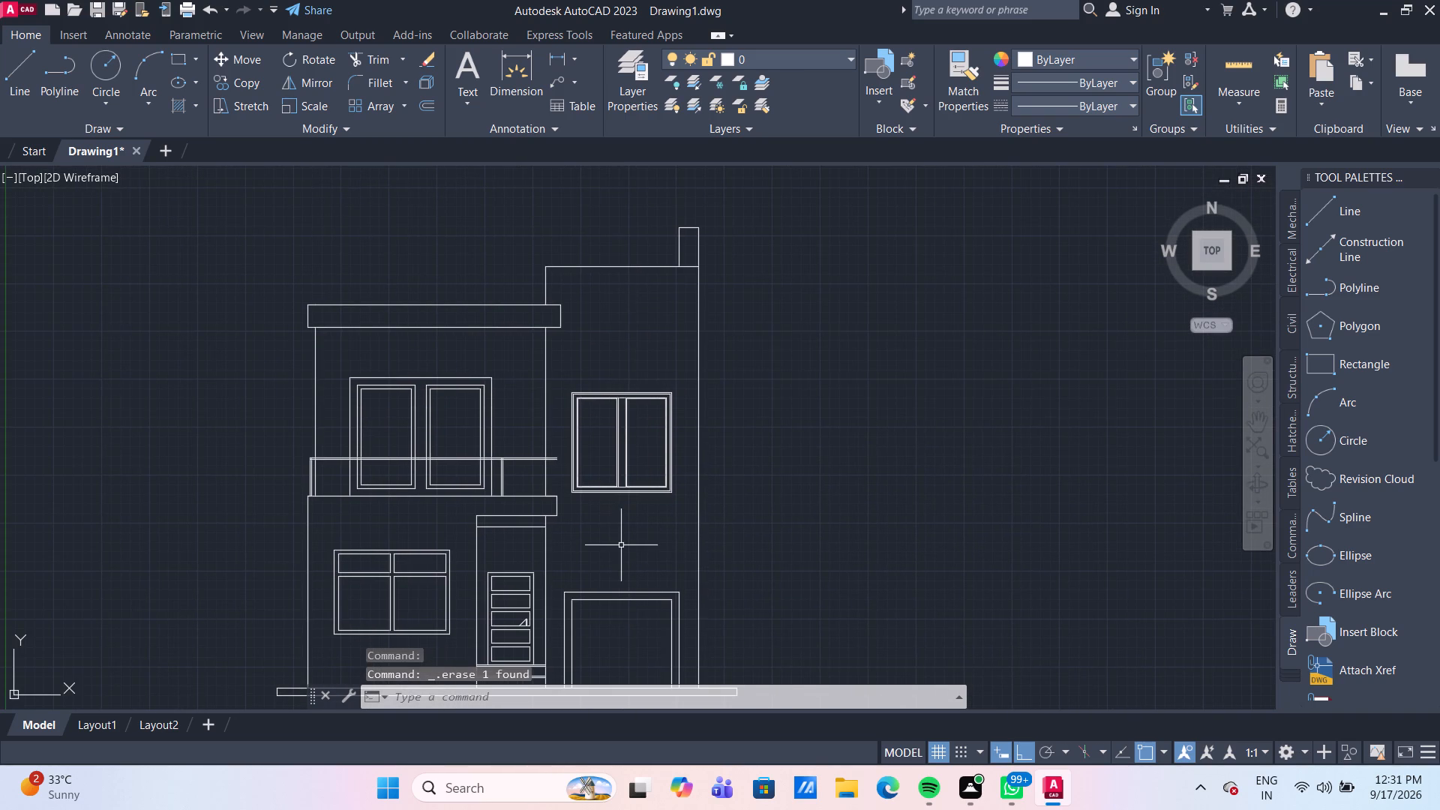
pyautogui.moveTo(626, 545); pyautogui.dragTo(627, 521, button='middle')
pyautogui.scroll(1, 627, 535)
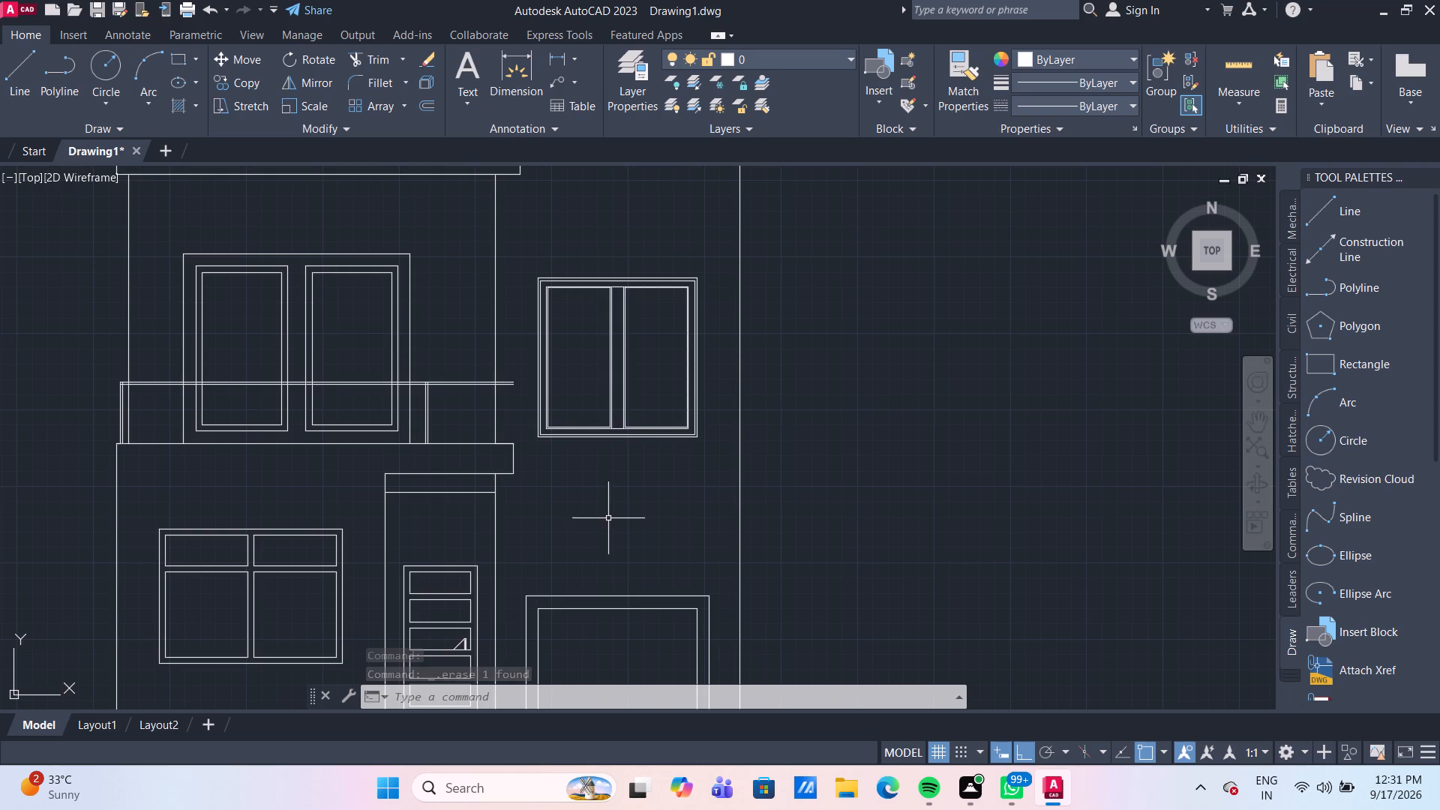
pyautogui.moveTo(622, 538); pyautogui.dragTo(733, 484, button='middle')
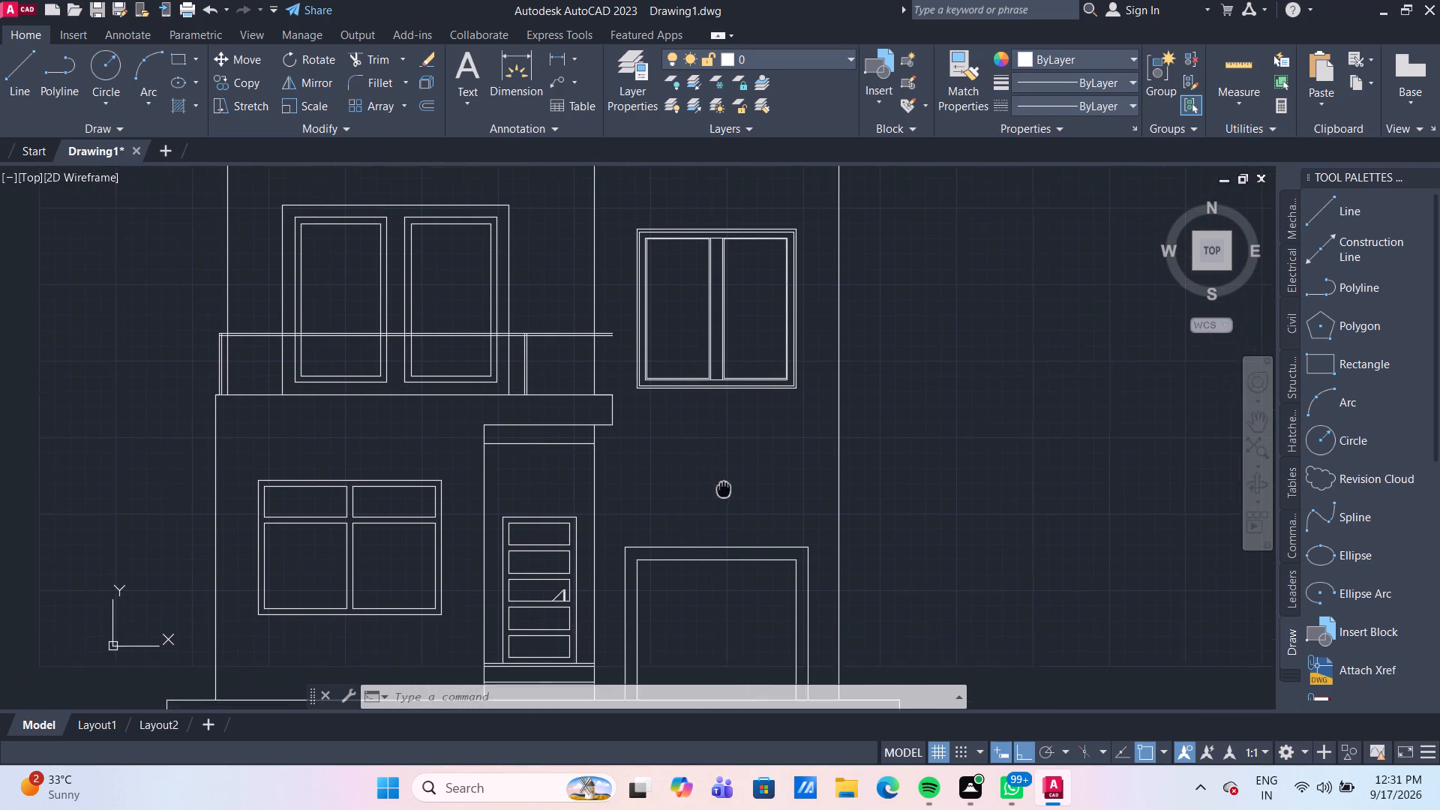
pyautogui.moveTo(733, 484); pyautogui.dragTo(734, 483, button='middle')
pyautogui.moveTo(400, 442); pyautogui.dragTo(490, 490, button='middle')
pyautogui.scroll(2, 415, 446)
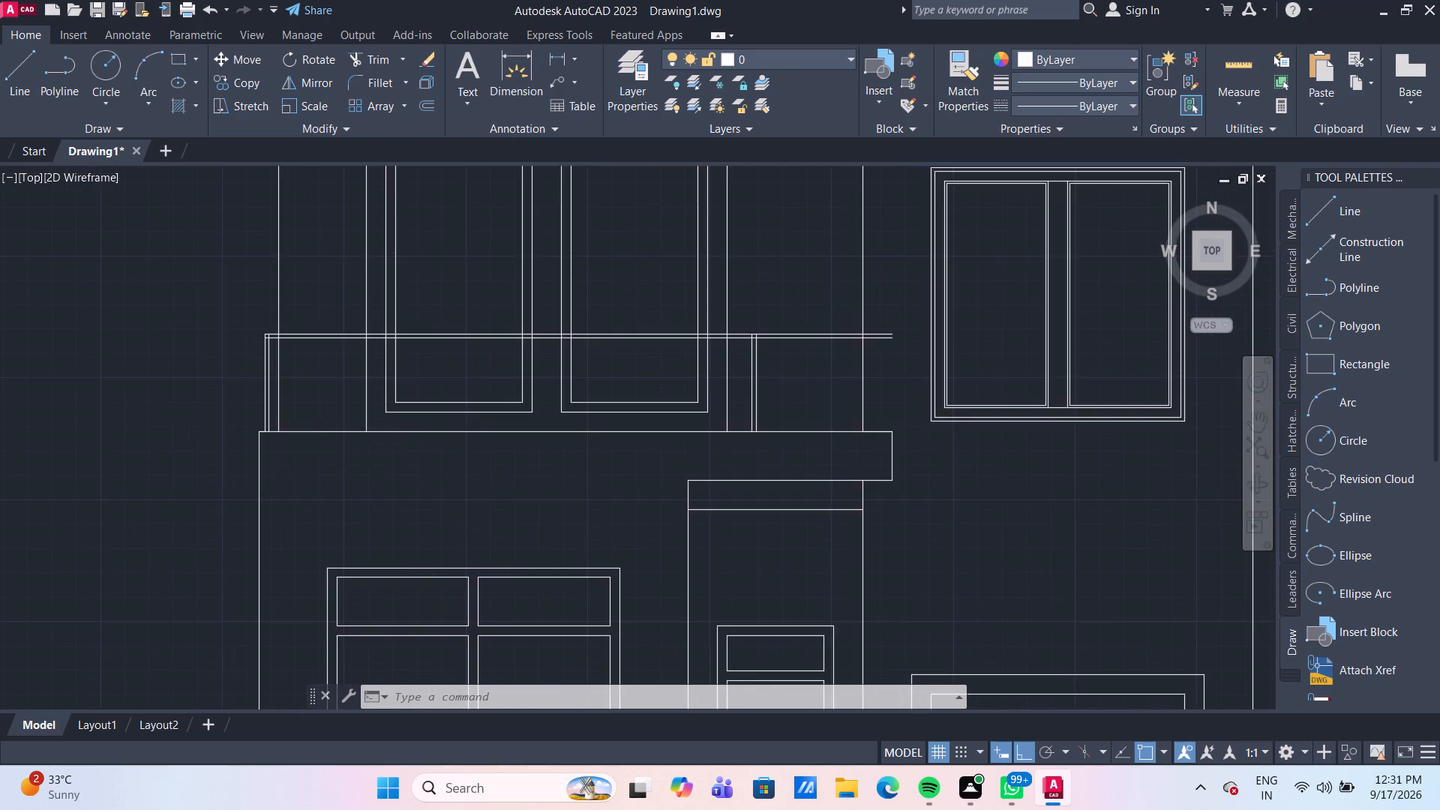
pyautogui.moveTo(425, 453); pyautogui.dragTo(443, 568, button='middle')
pyautogui.scroll(-1, 443, 549)
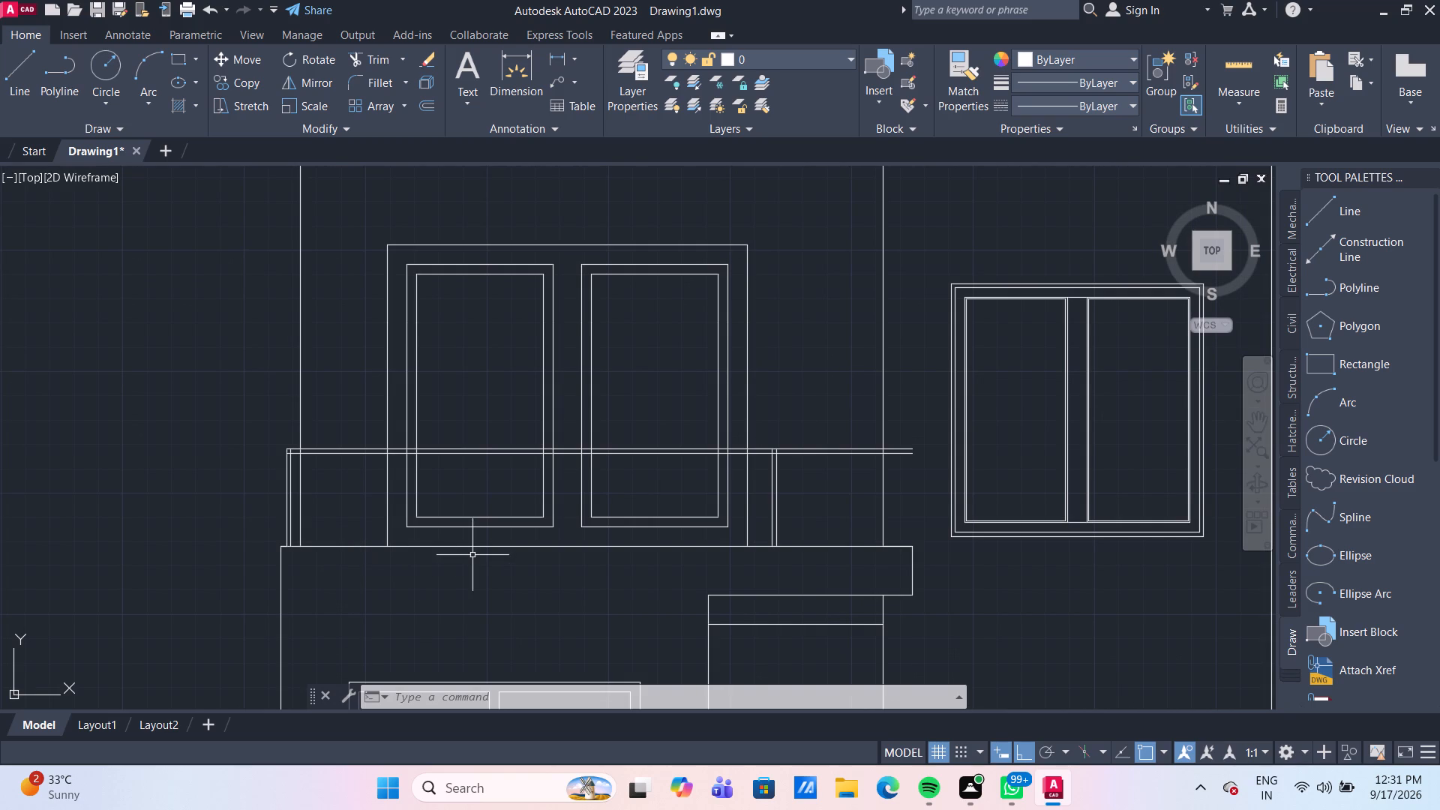
pyautogui.click(28, 74)
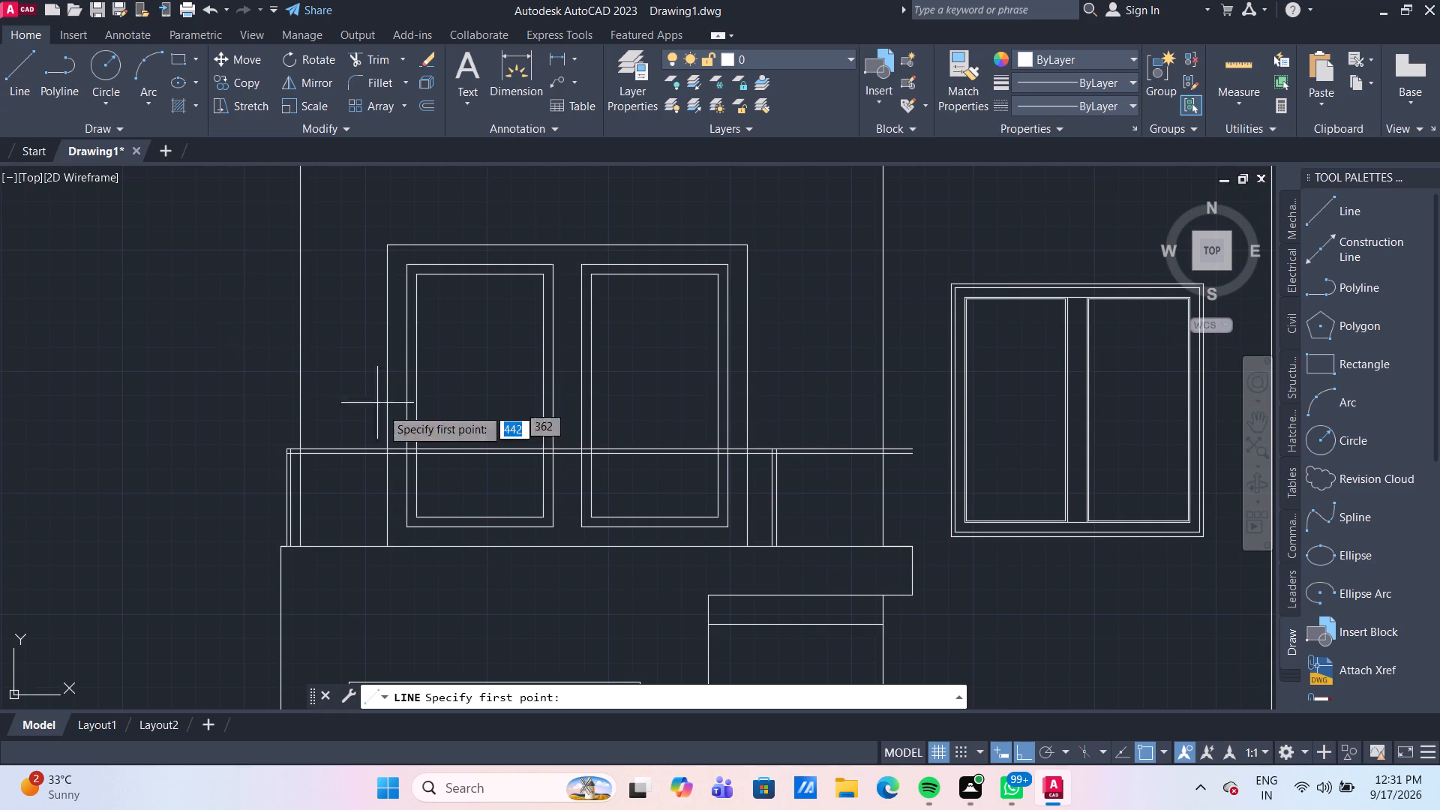
pyautogui.click(481, 516)
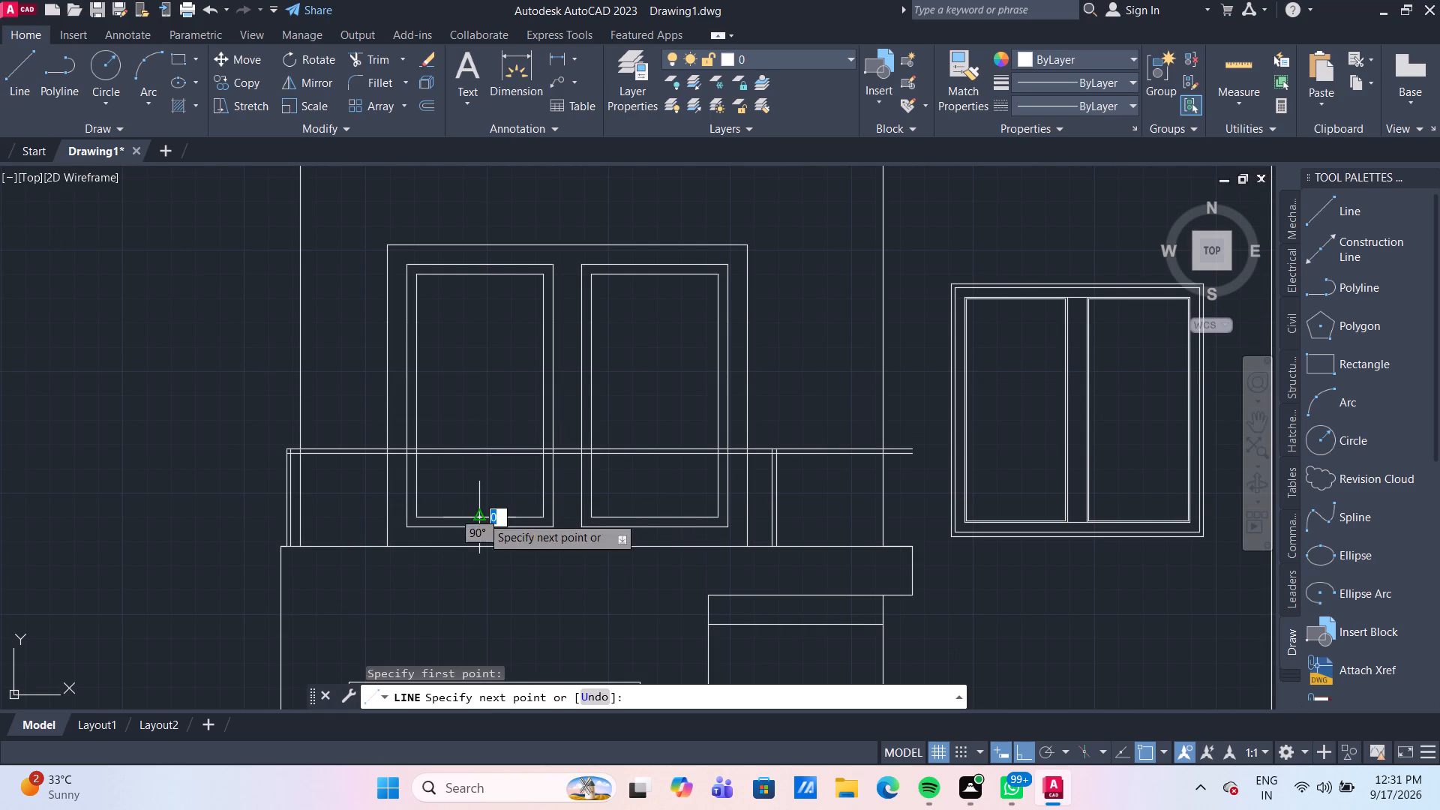
pyautogui.scroll(2, 472, 489)
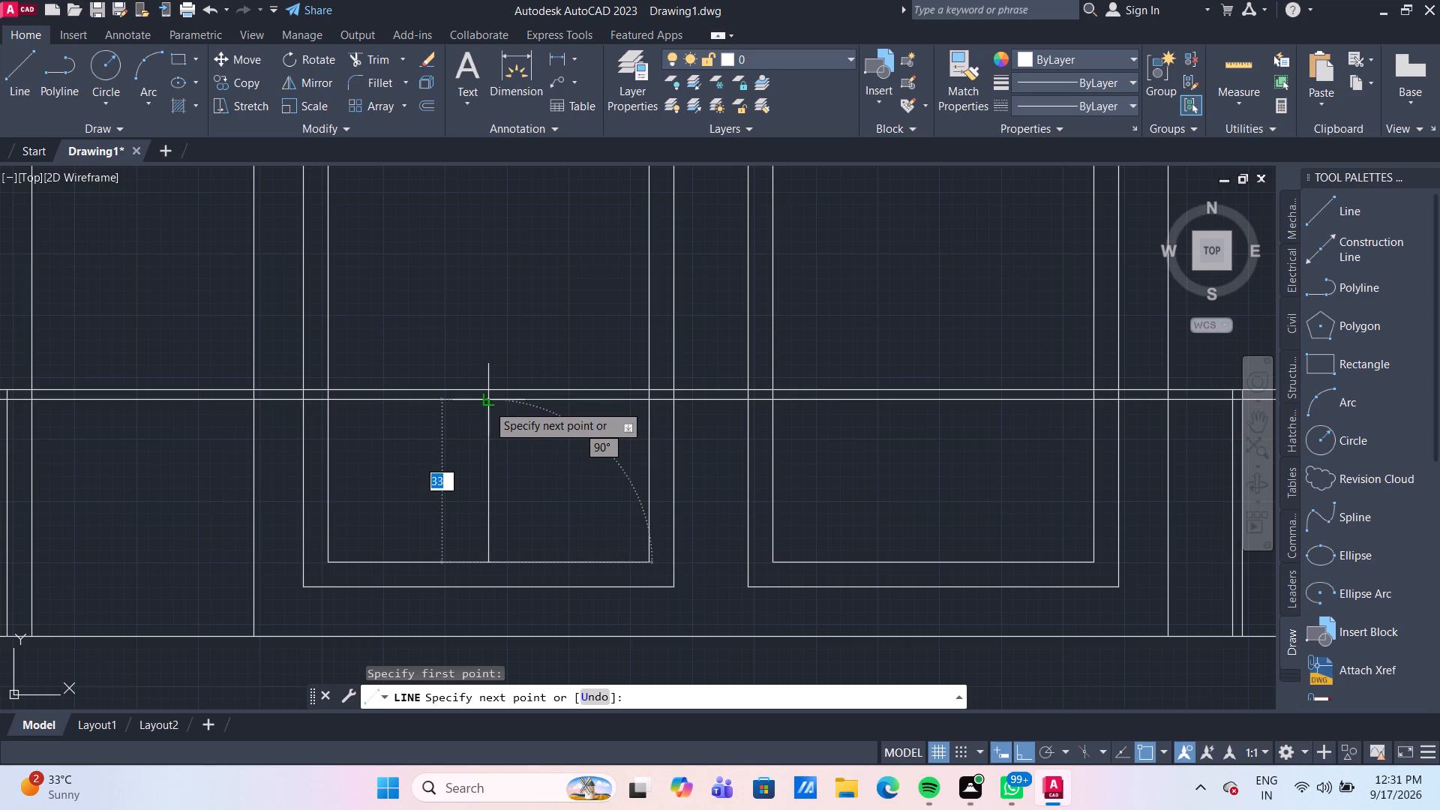
pyautogui.click(487, 404)
pyautogui.press('Return')
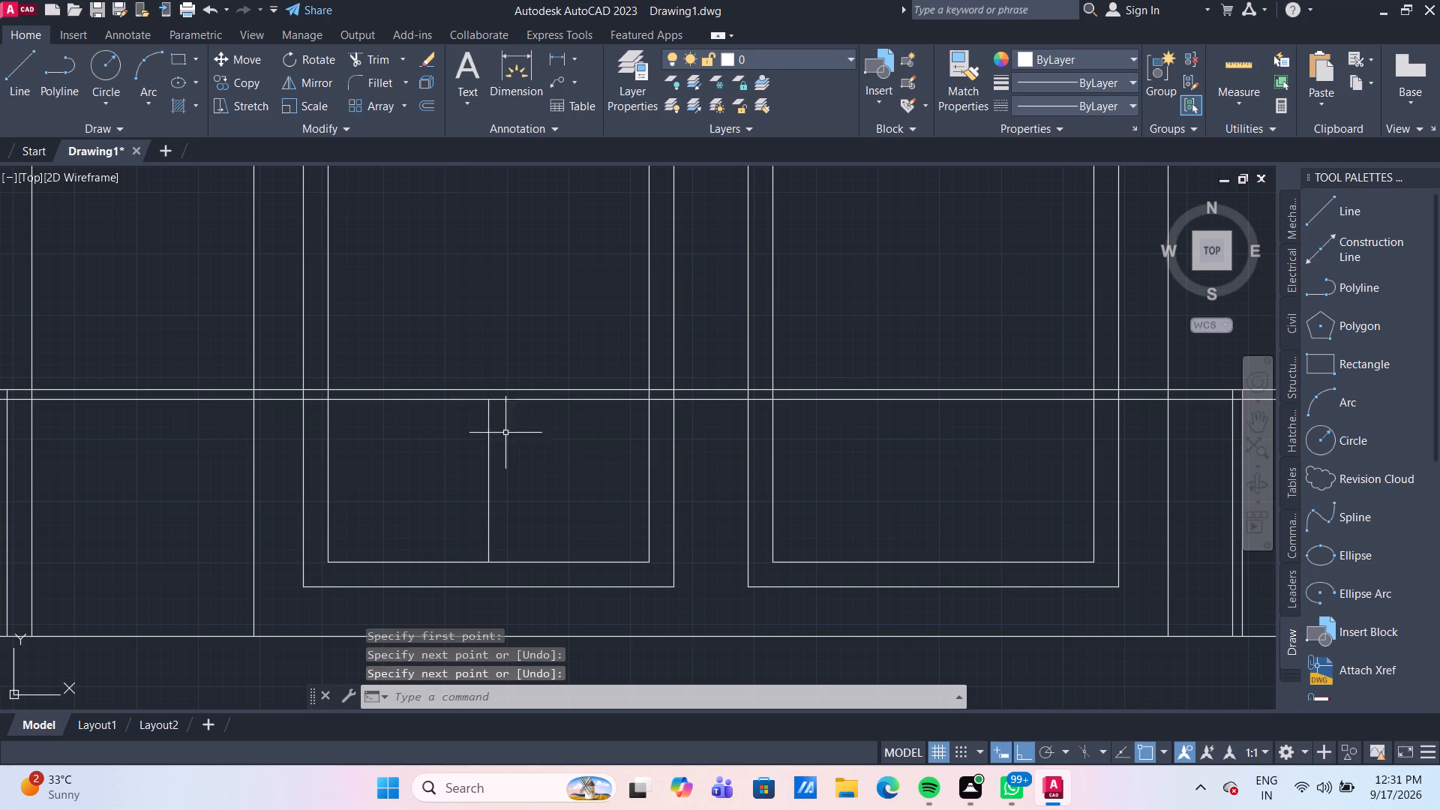
# Draw a vertical line about 48 units long from the lower handrail line down to the balcony slab's top edge, across the right door pane.
pyautogui.scroll(-2, 559, 506)
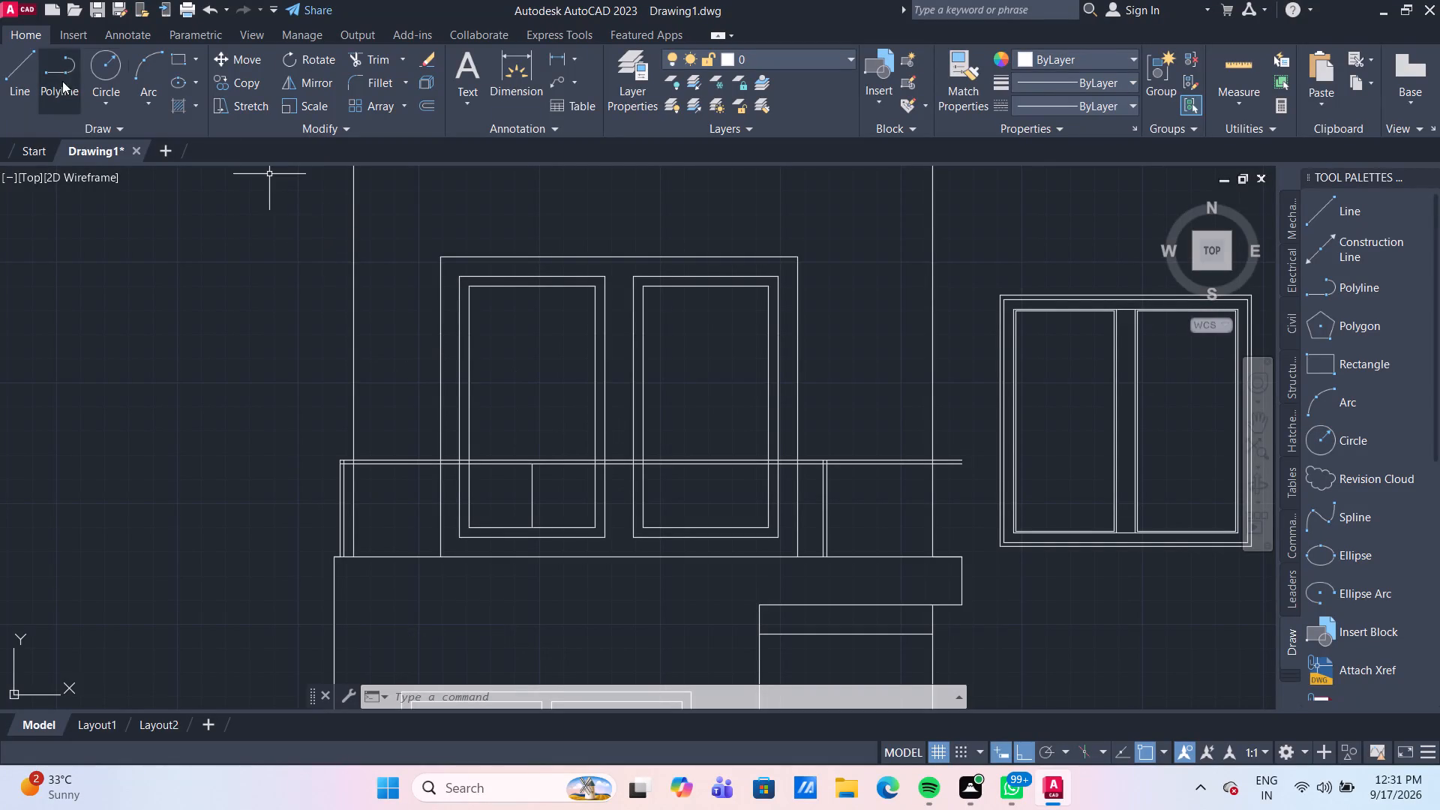
pyautogui.click(18, 91)
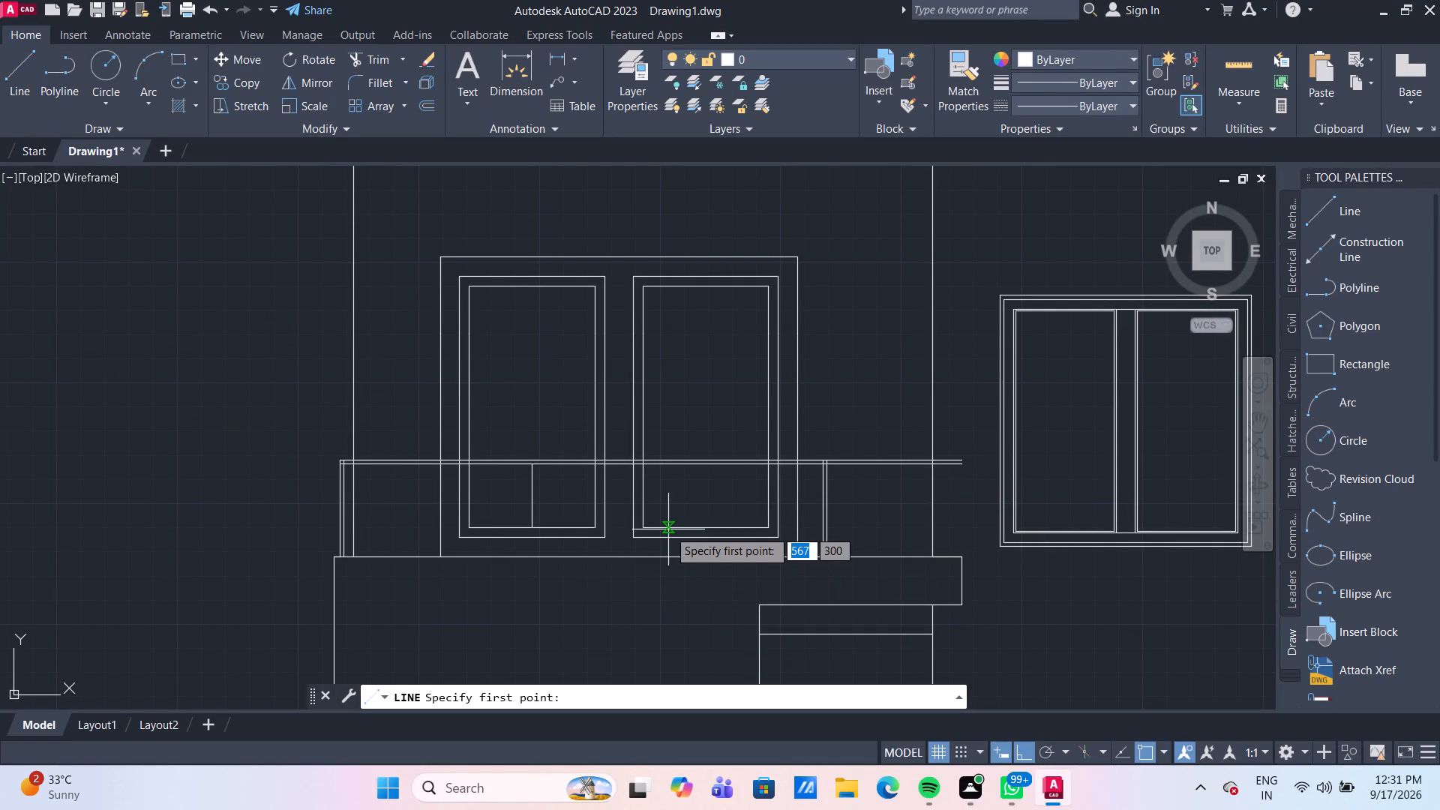
pyautogui.scroll(2, 668, 520)
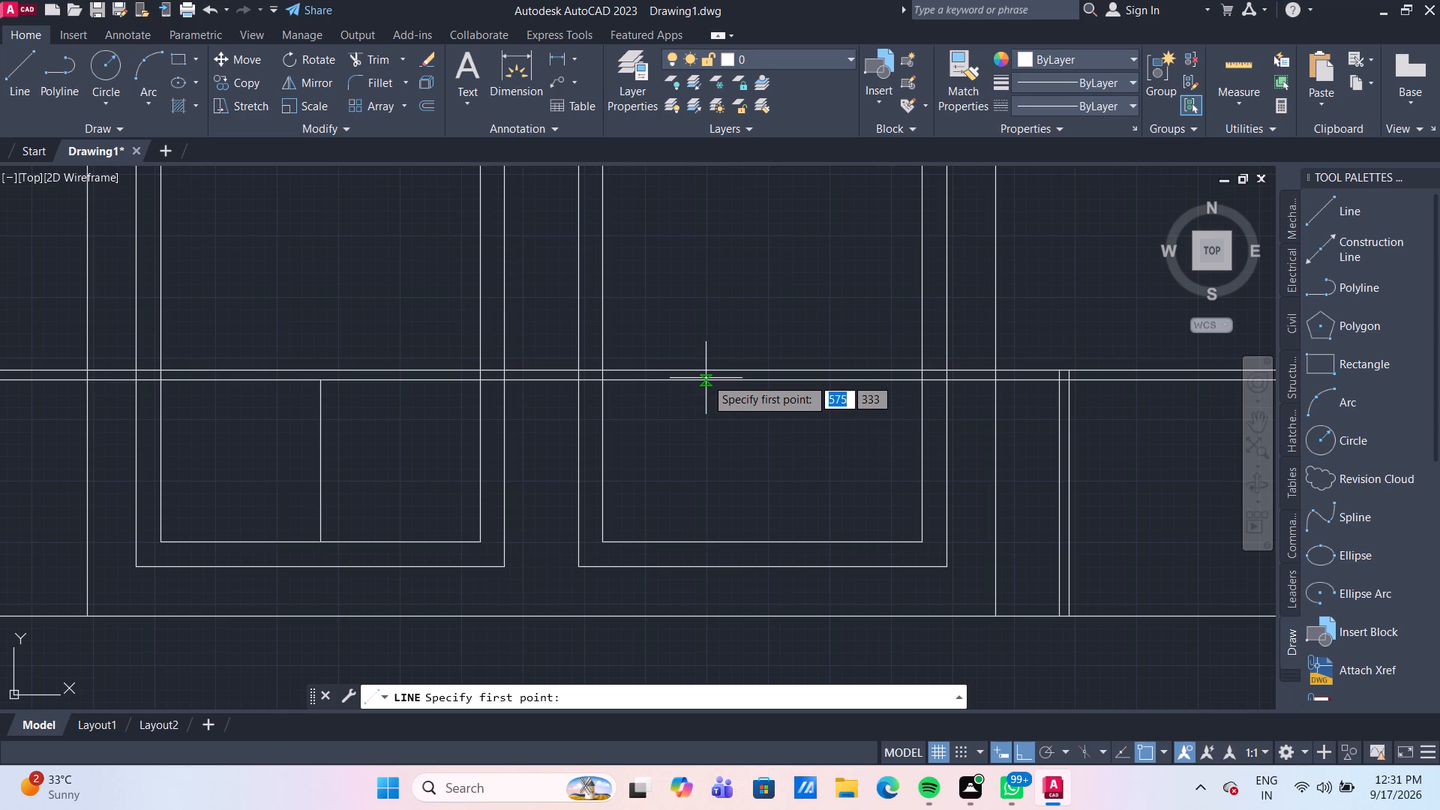
pyautogui.click(706, 378)
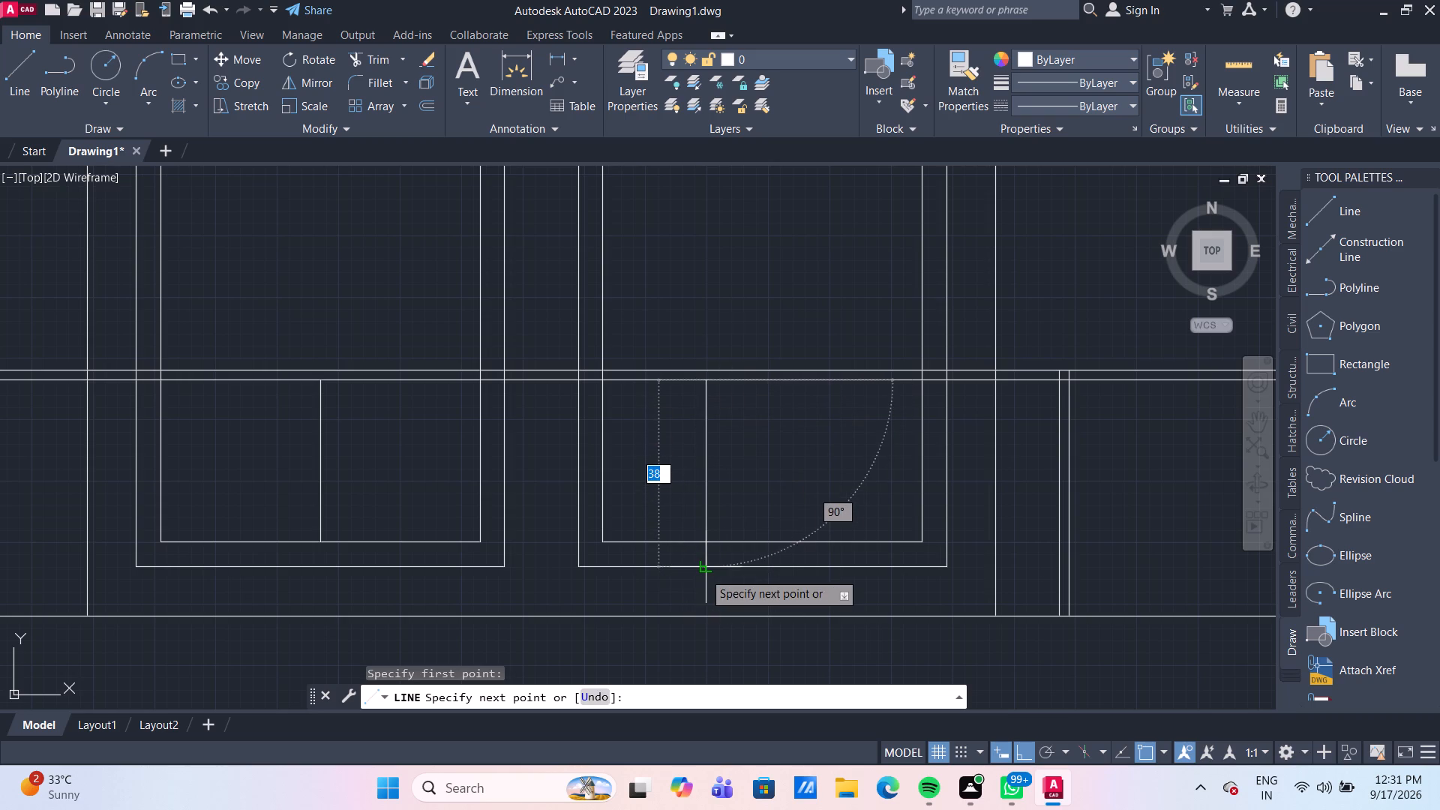
pyautogui.moveTo(713, 591); pyautogui.dragTo(709, 527, button='middle')
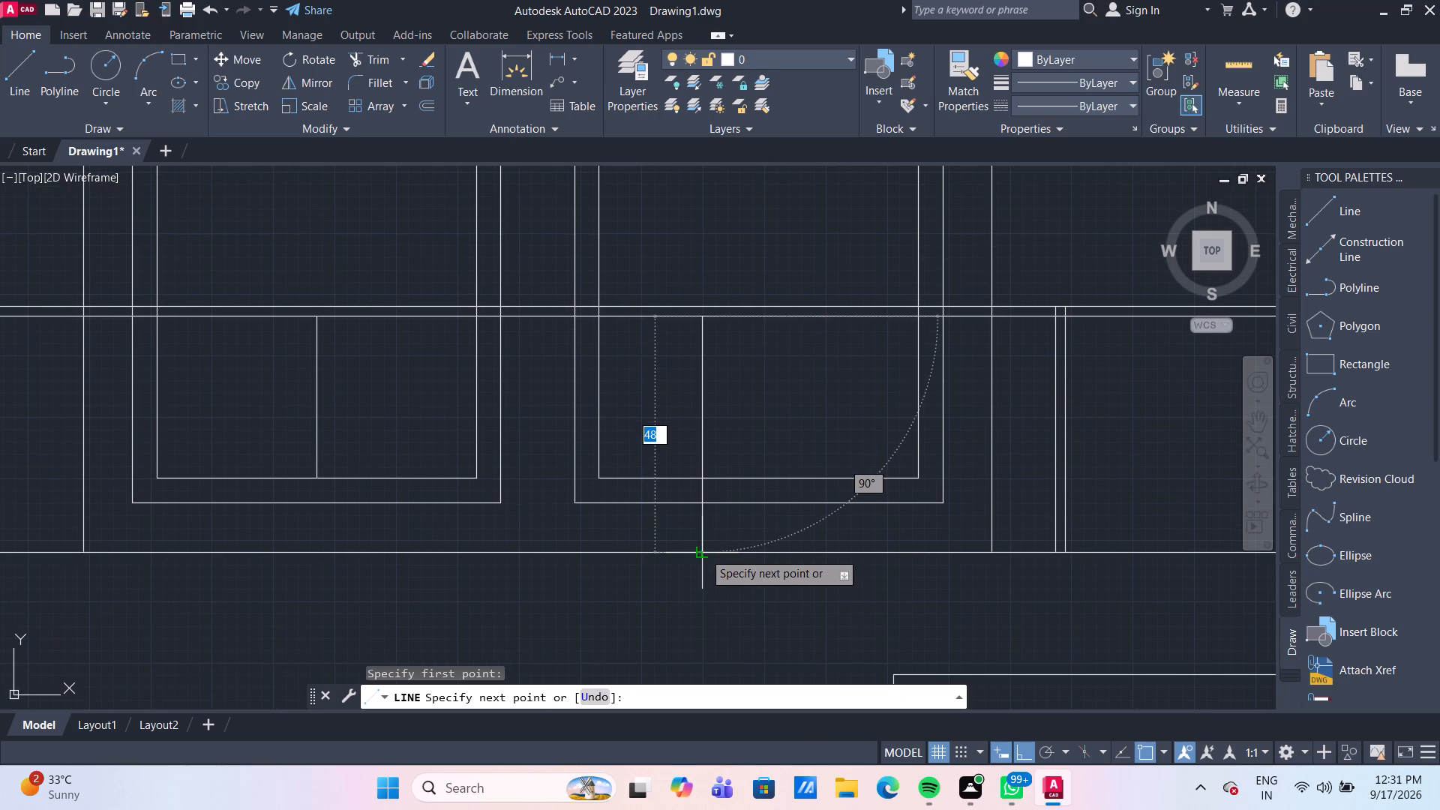
pyautogui.click(703, 553)
pyautogui.press('Return')
pyautogui.scroll(-2, 703, 553)
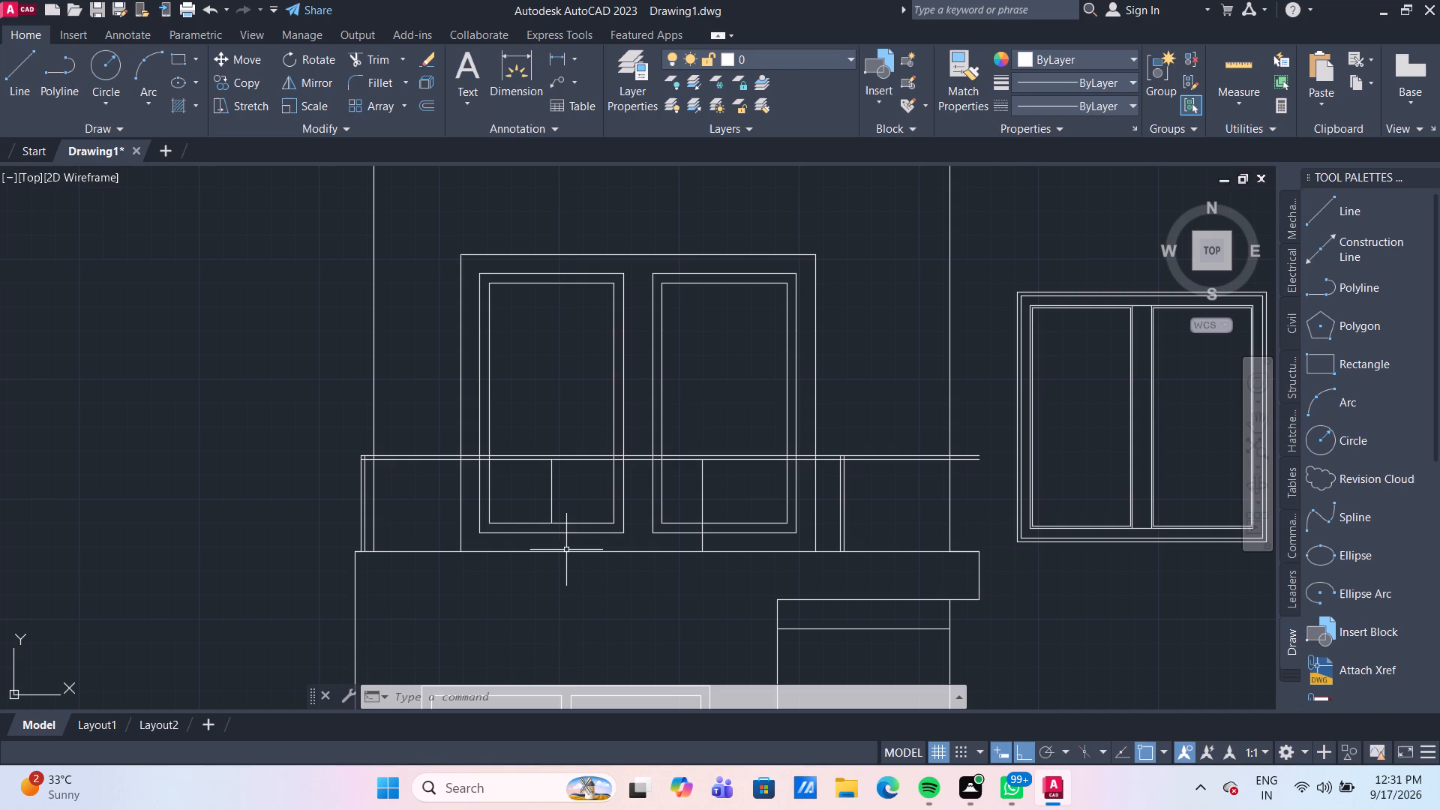
# Stretch the lower end of the railing line across the left balcony door down to the slab's top edge, making it 48 units long.
pyautogui.scroll(1, 520, 514)
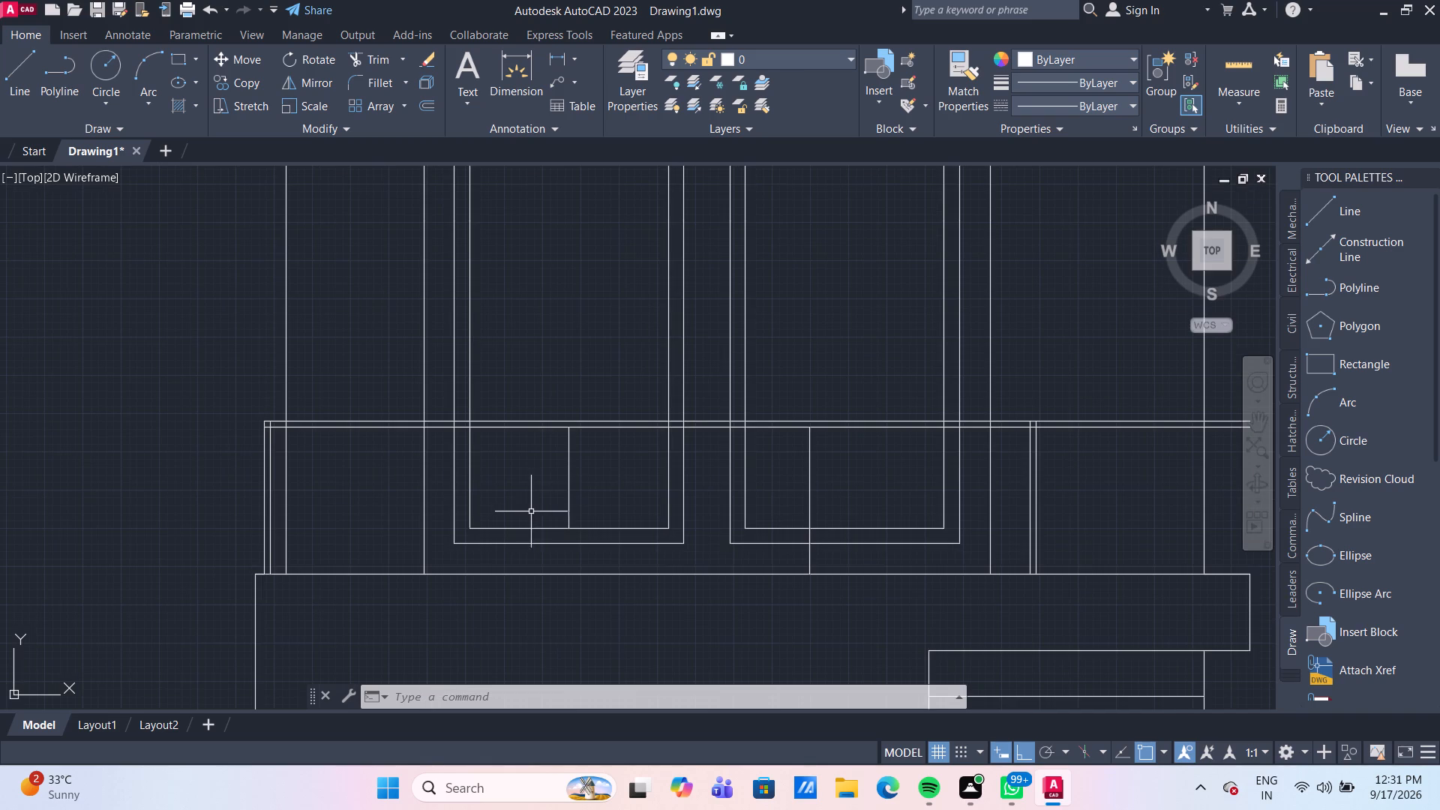
pyautogui.click(570, 489)
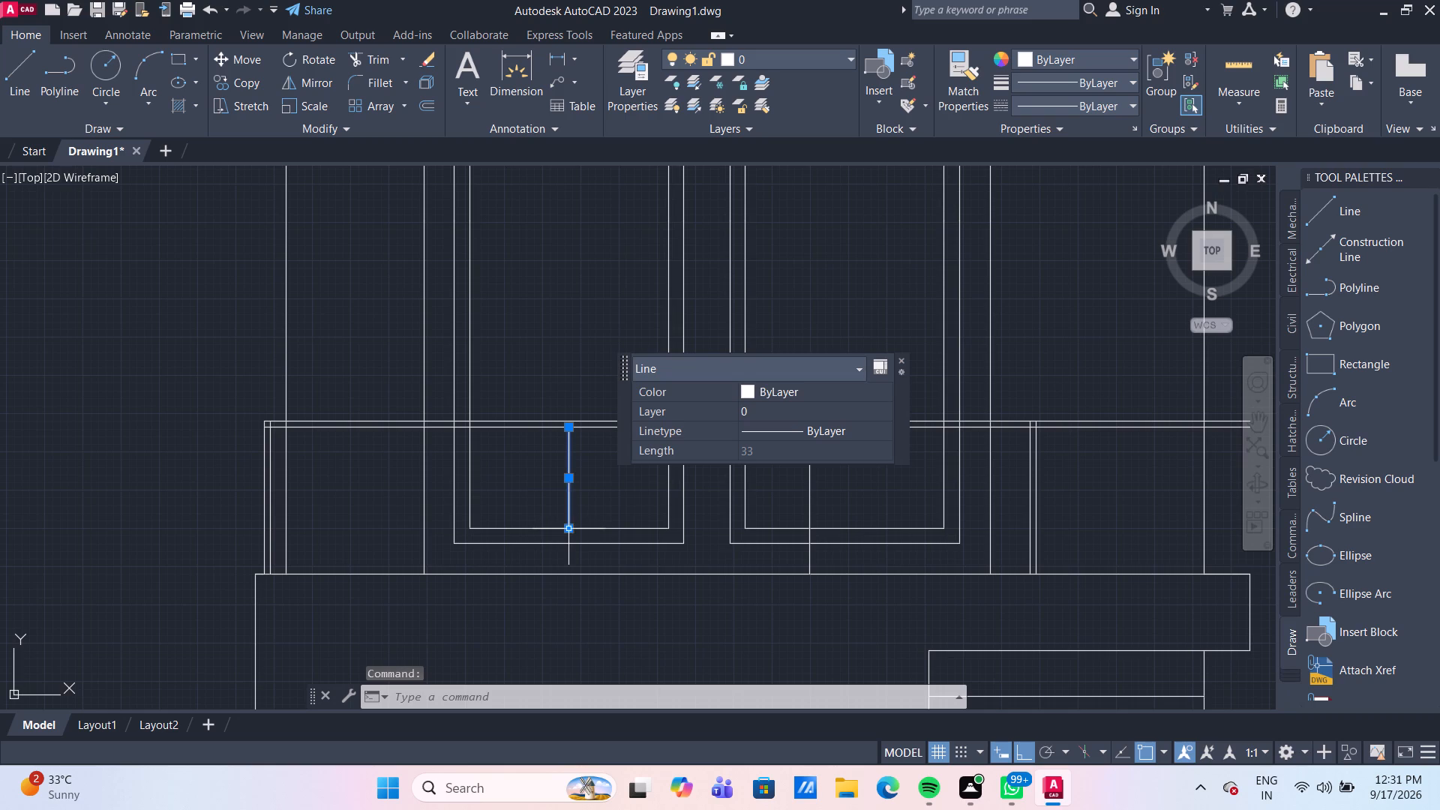
pyautogui.click(570, 530)
pyautogui.click(569, 577)
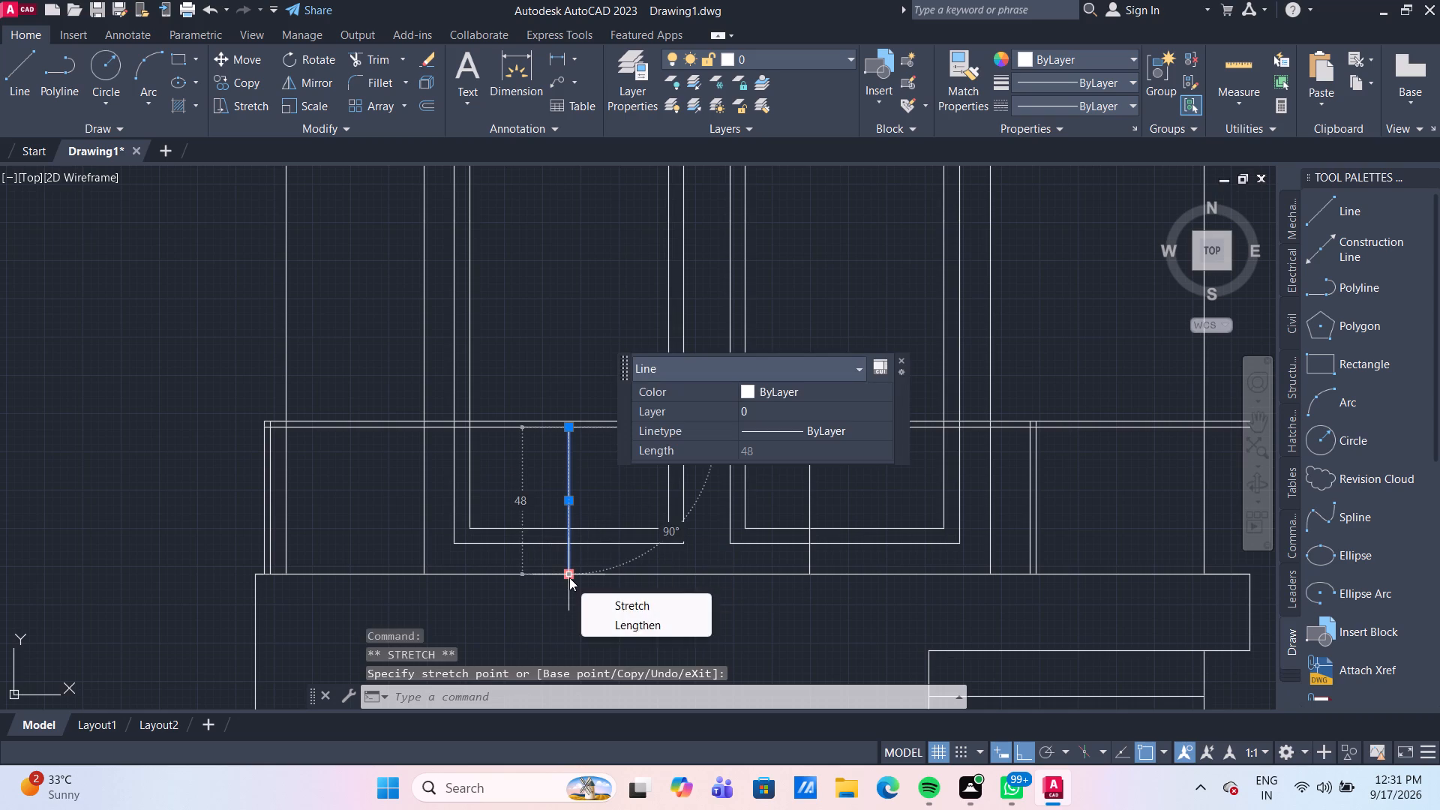
pyautogui.press('Return')
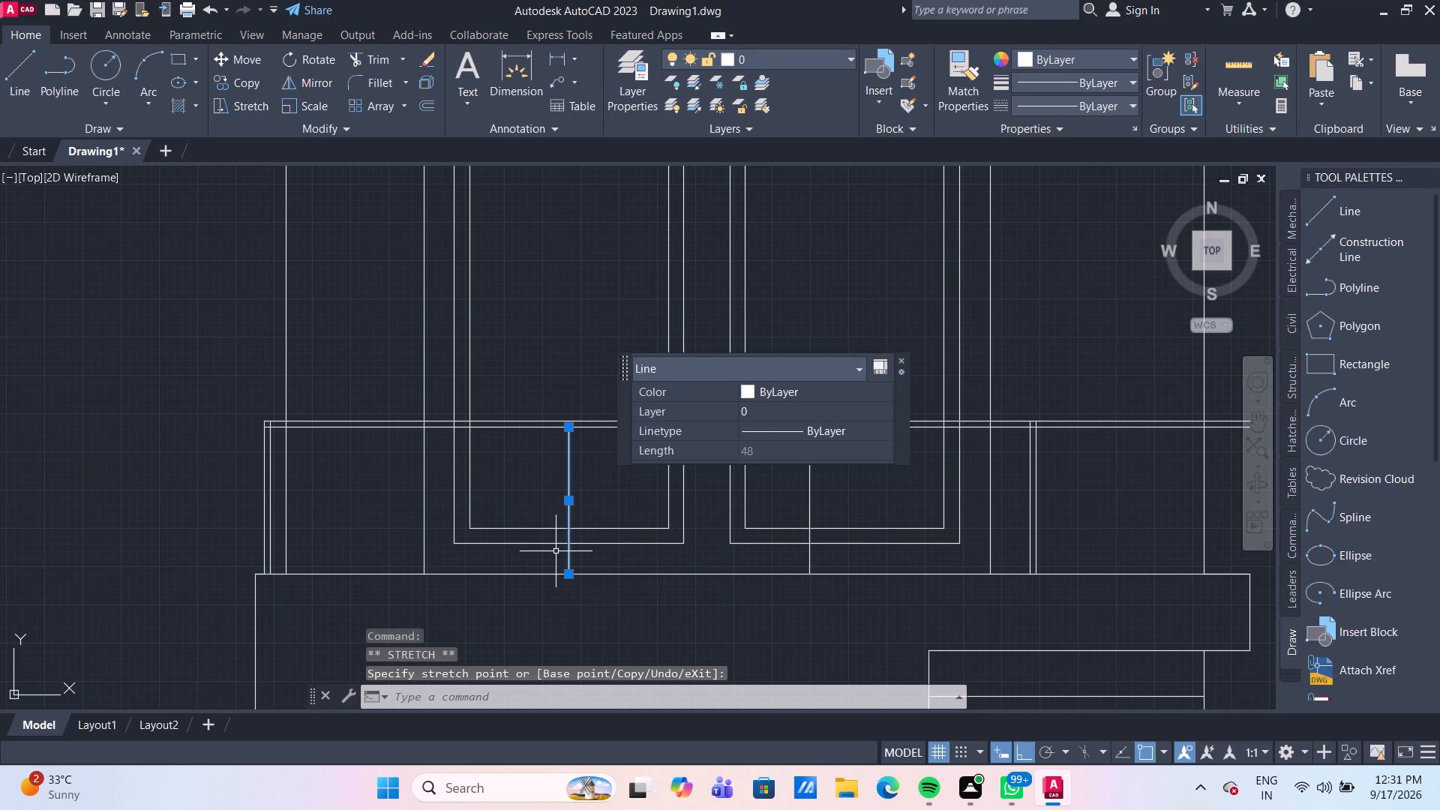
pyautogui.press('Return')
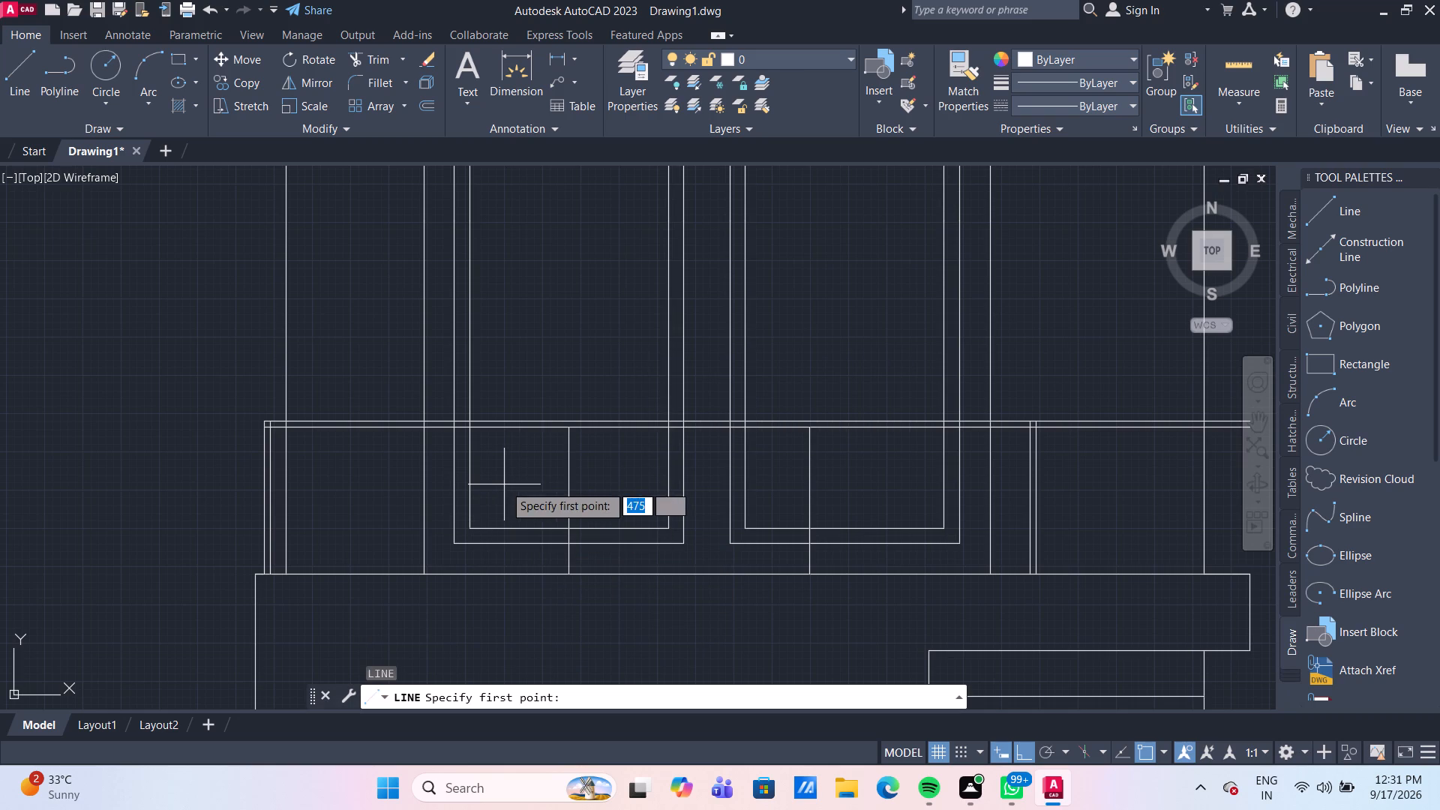
pyautogui.press('Escape')
# Offset the two vertical railing lines across the left and right balcony doors 2 units to the left.
pyautogui.press('o')
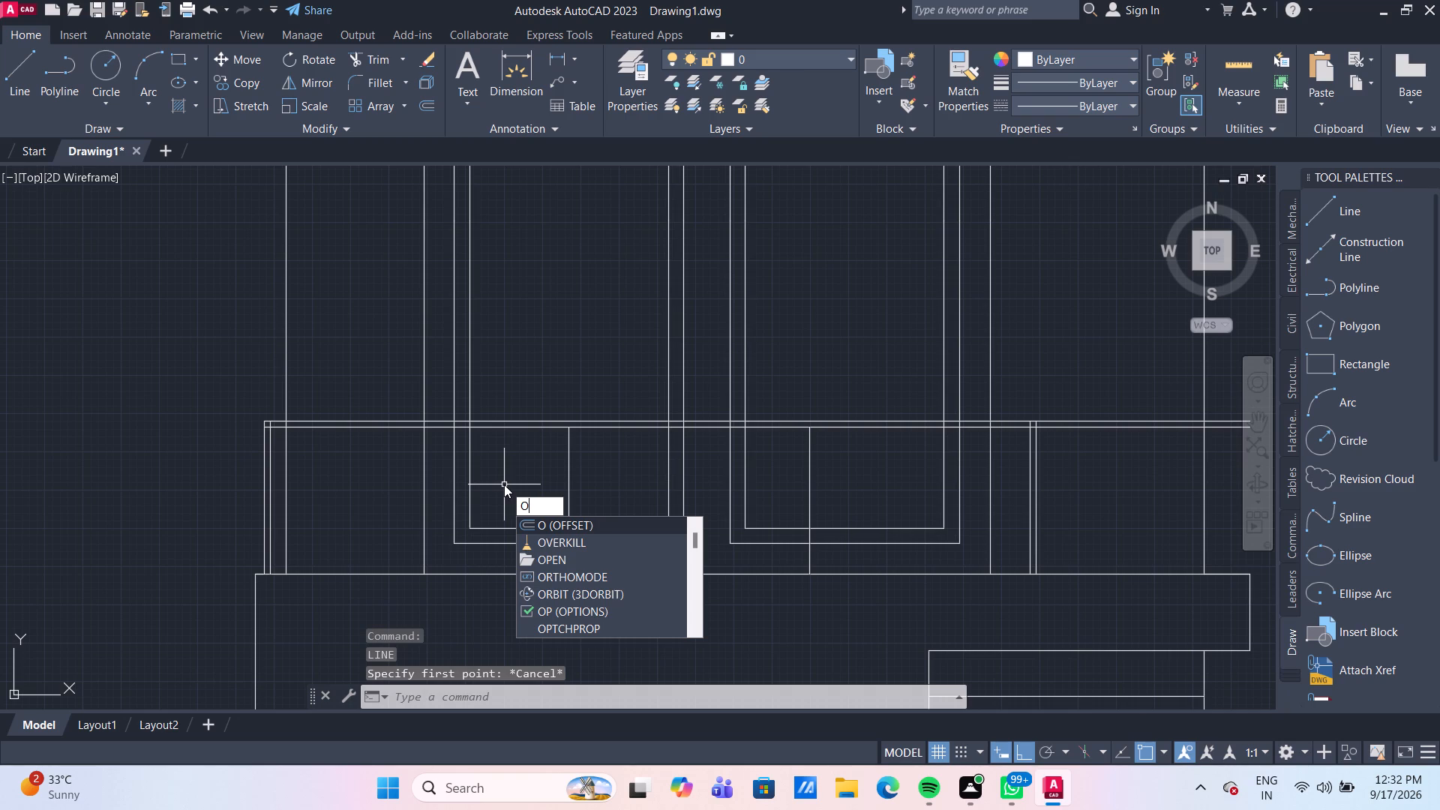
pyautogui.press('Return')
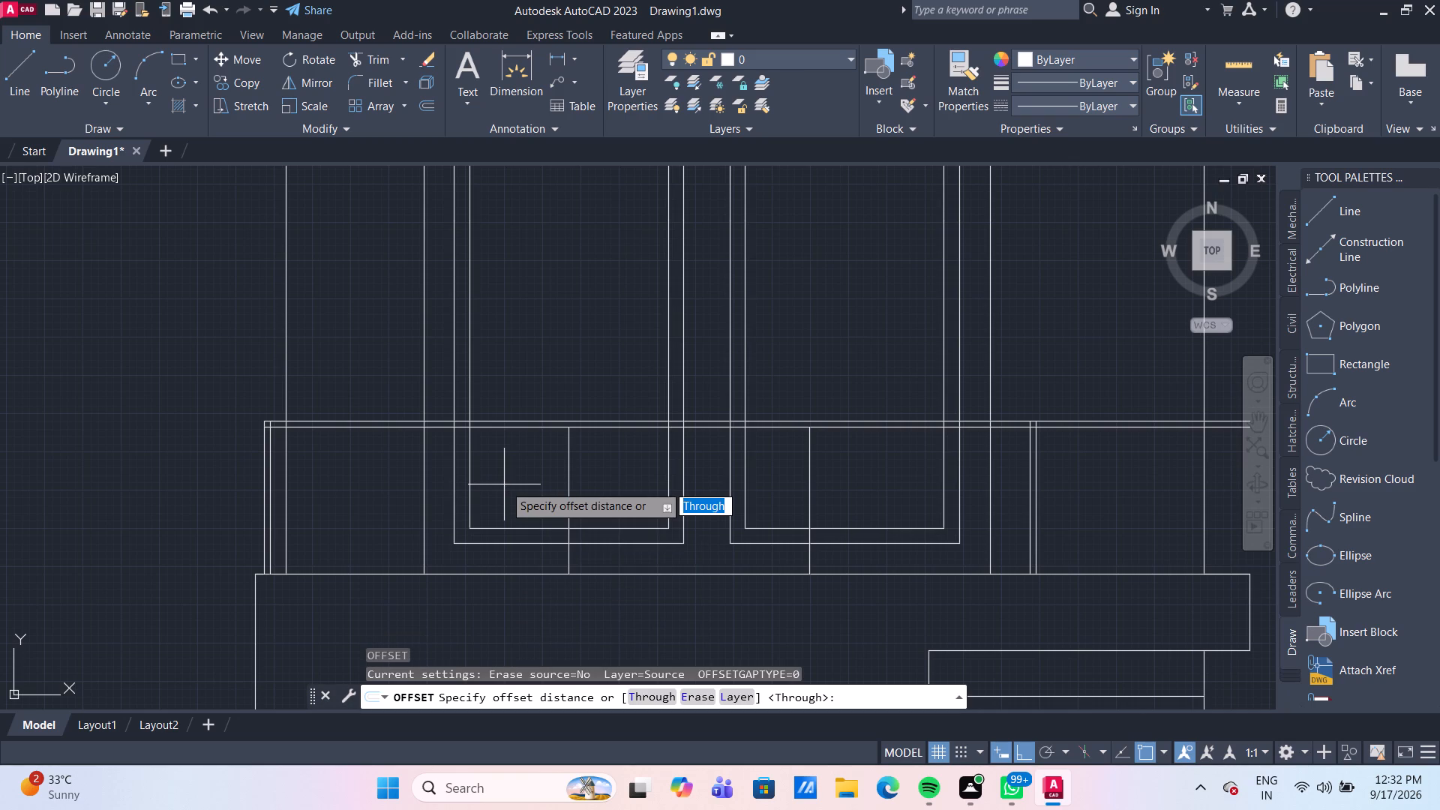
pyautogui.press('Return')
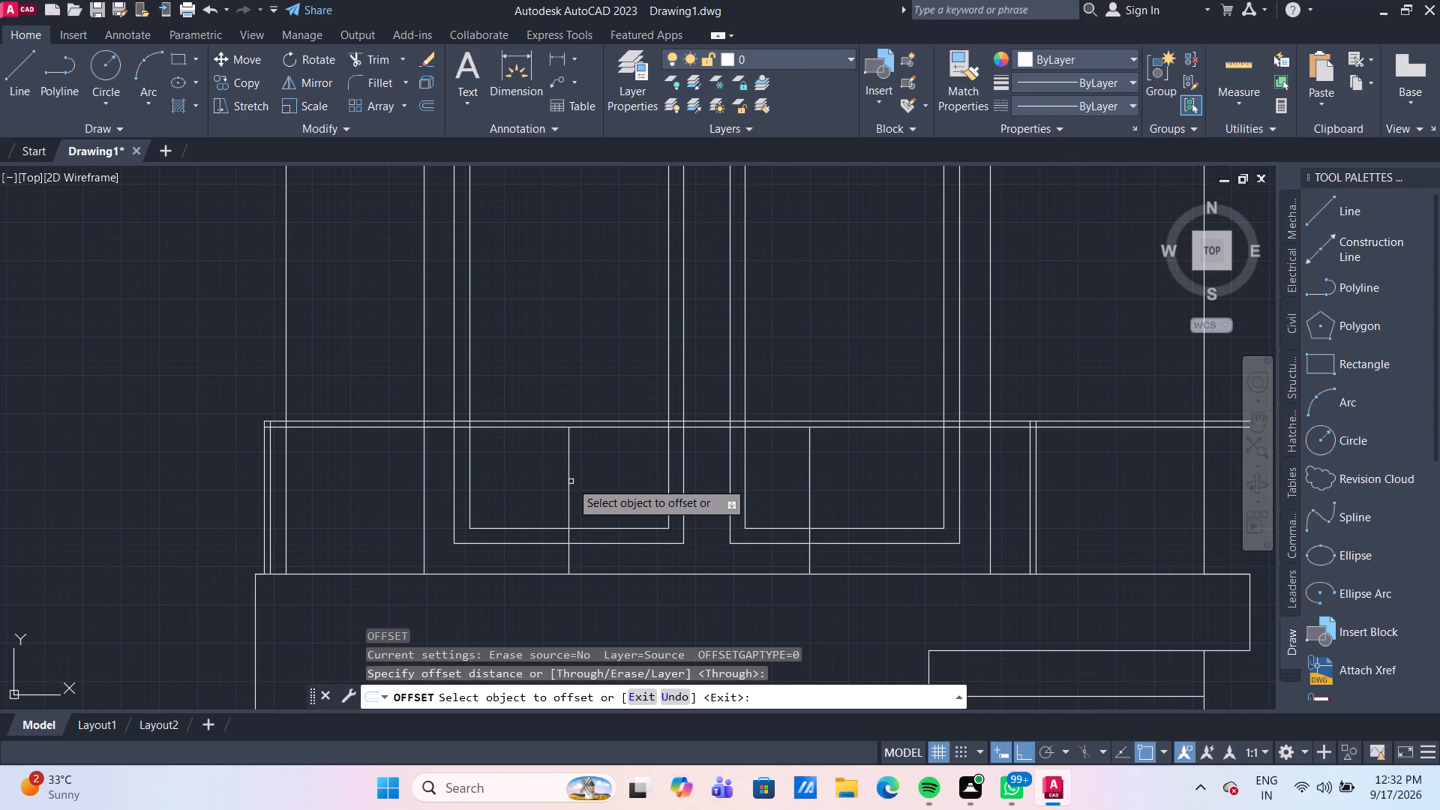
pyautogui.click(568, 483)
pyautogui.press('2')
pyautogui.press('Return')
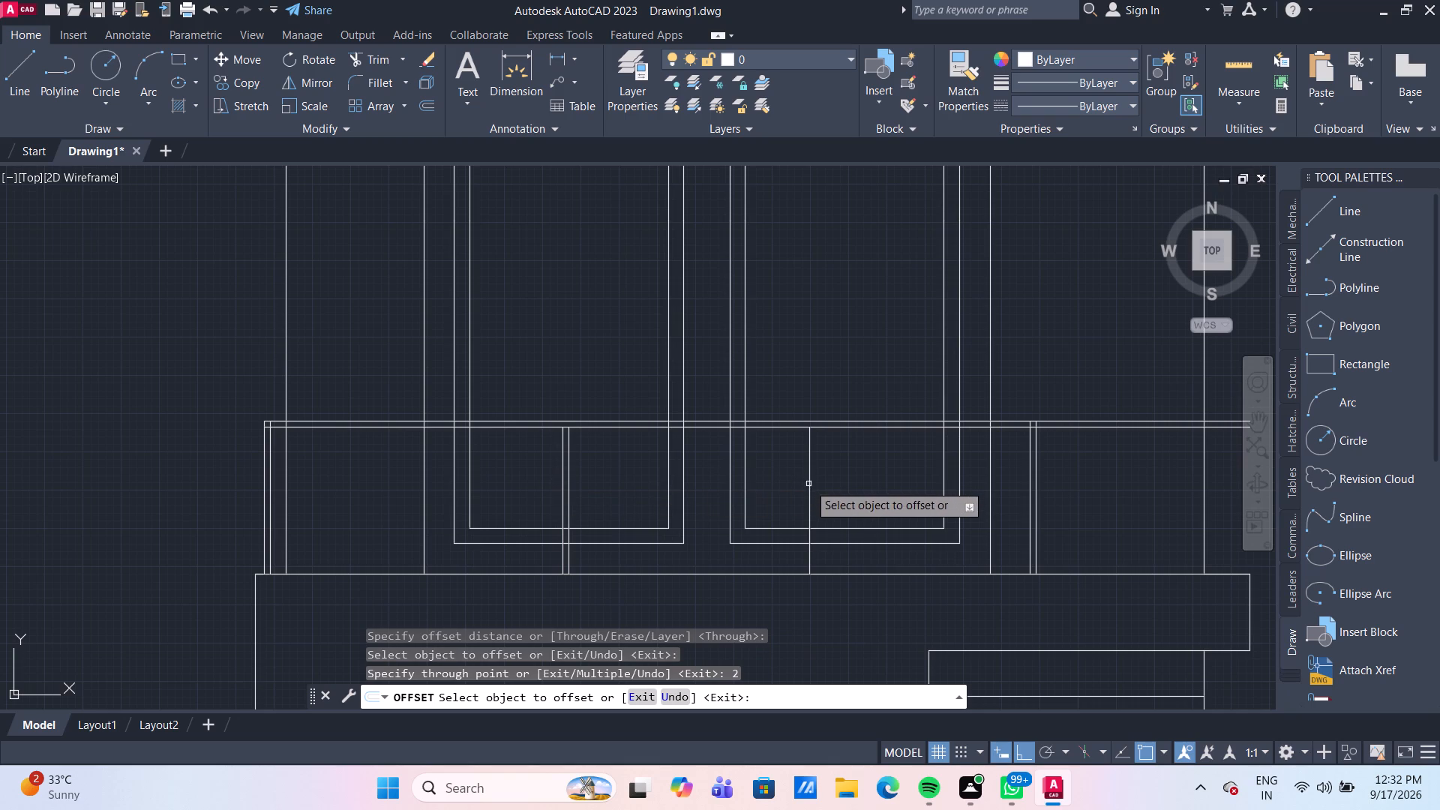
pyautogui.moveTo(808, 484); pyautogui.dragTo(802, 485)
pyautogui.press('2')
pyautogui.press('Return')
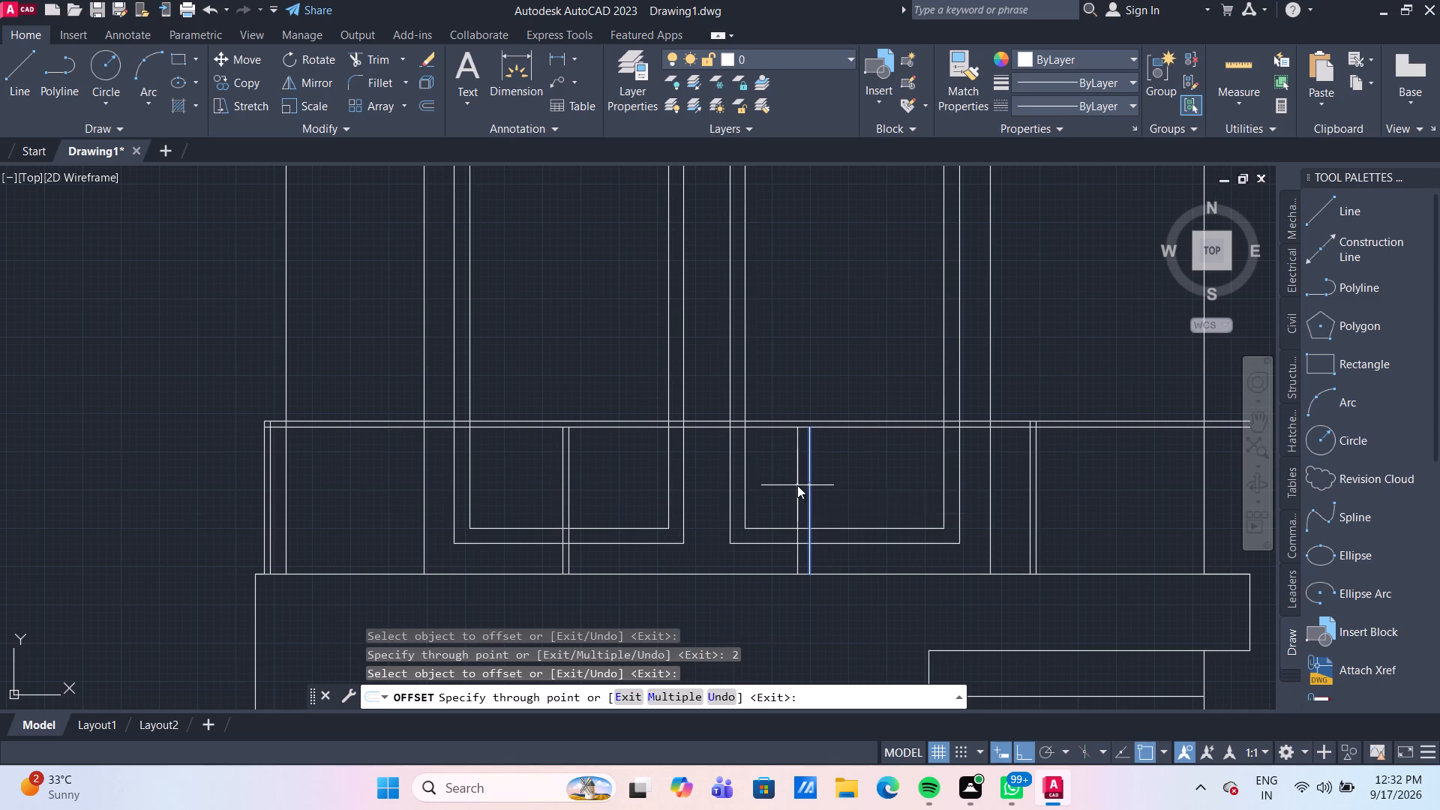
pyautogui.scroll(-2, 745, 466)
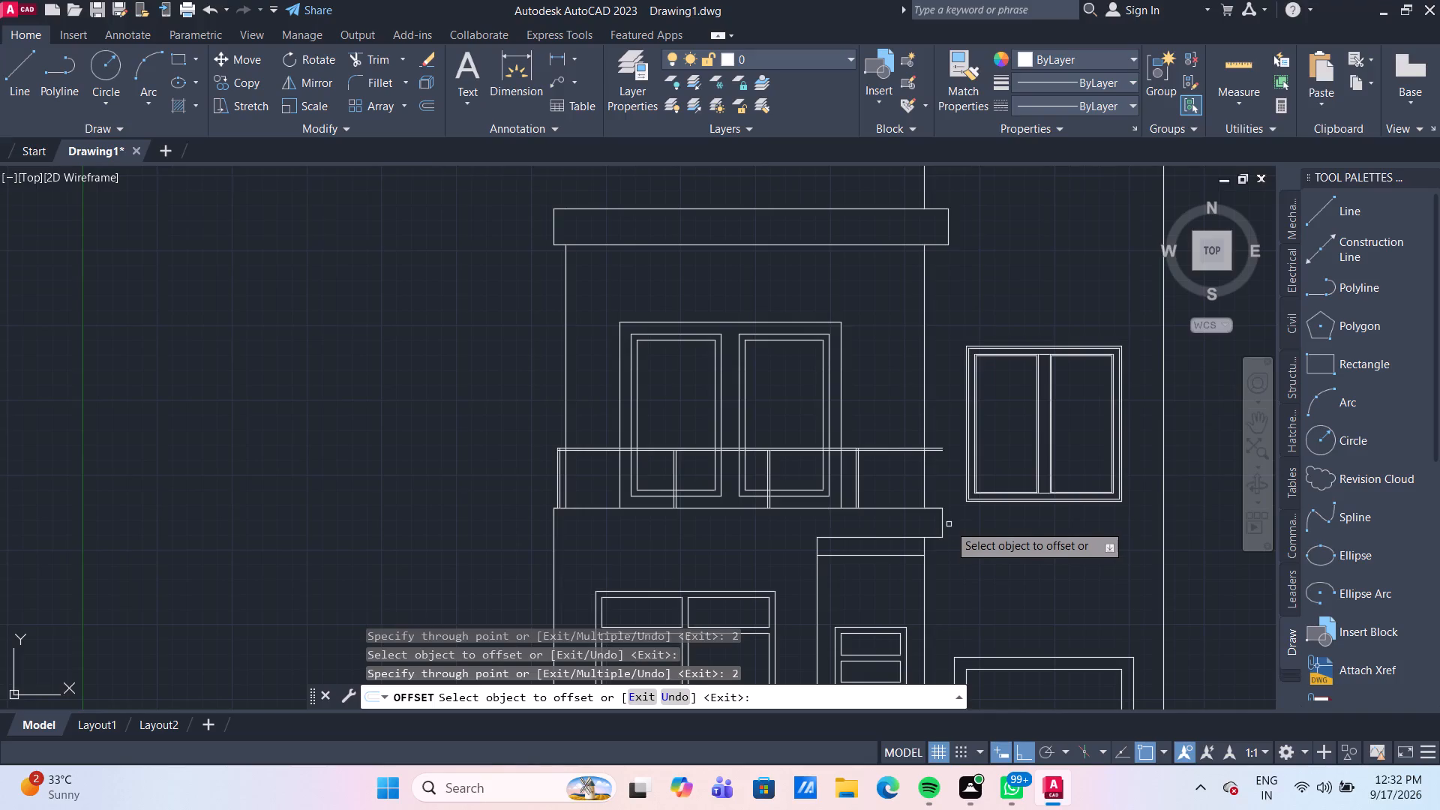
pyautogui.scroll(1, 934, 454)
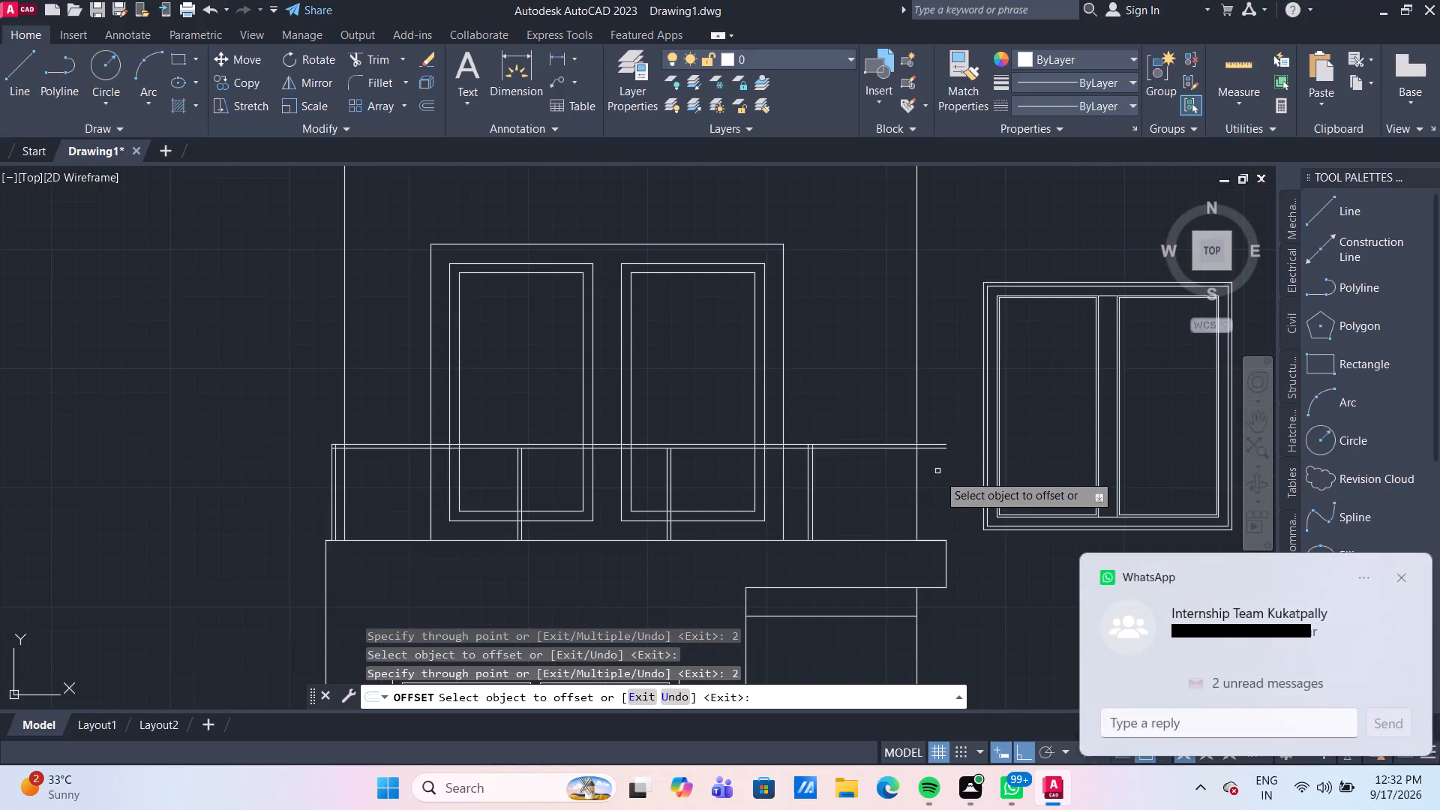
pyautogui.press('Escape')
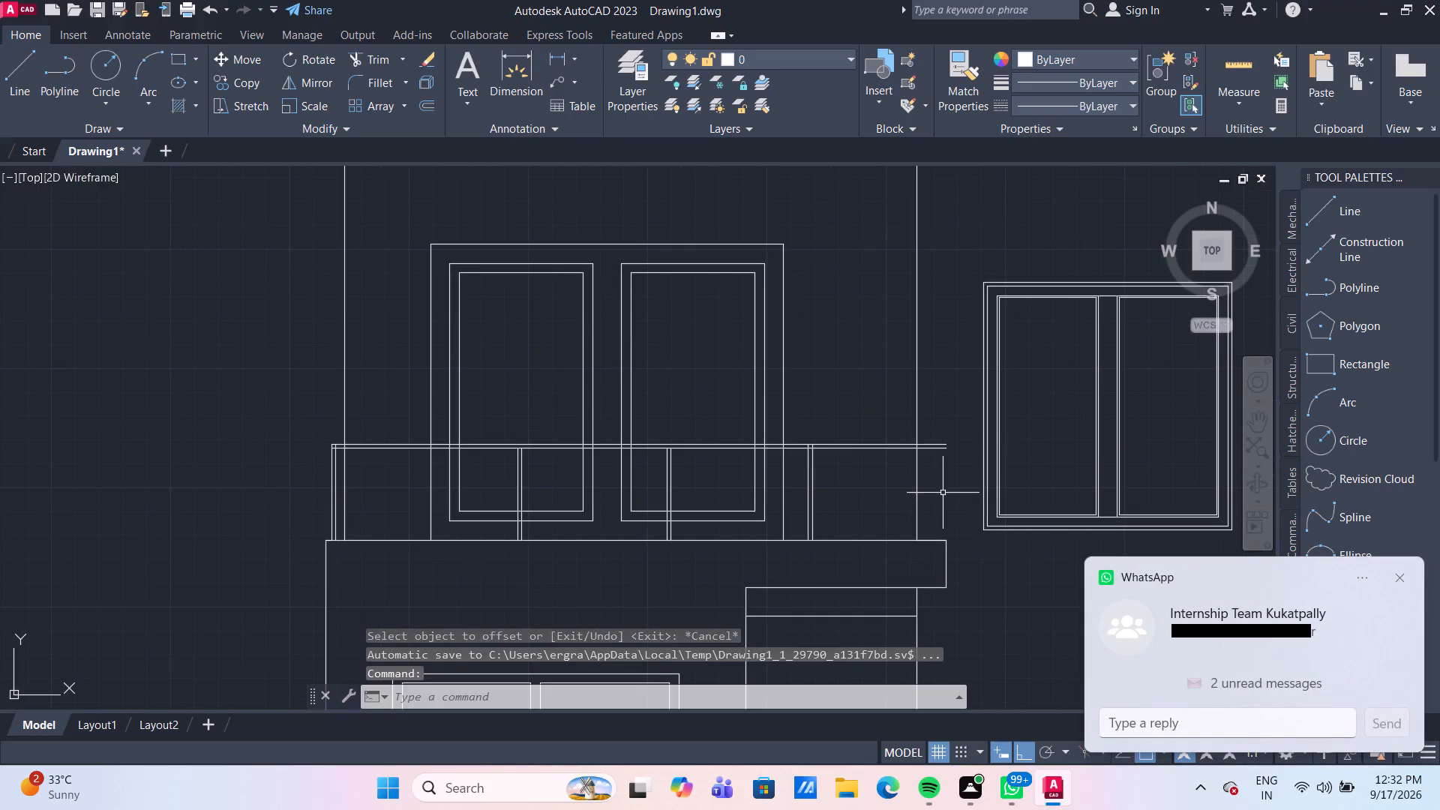
# Measure how far the balcony slab's top edge projects beyond the right wall line.
pyautogui.scroll(1, 943, 493)
pyautogui.moveTo(943, 493); pyautogui.dragTo(891, 384, button='middle')
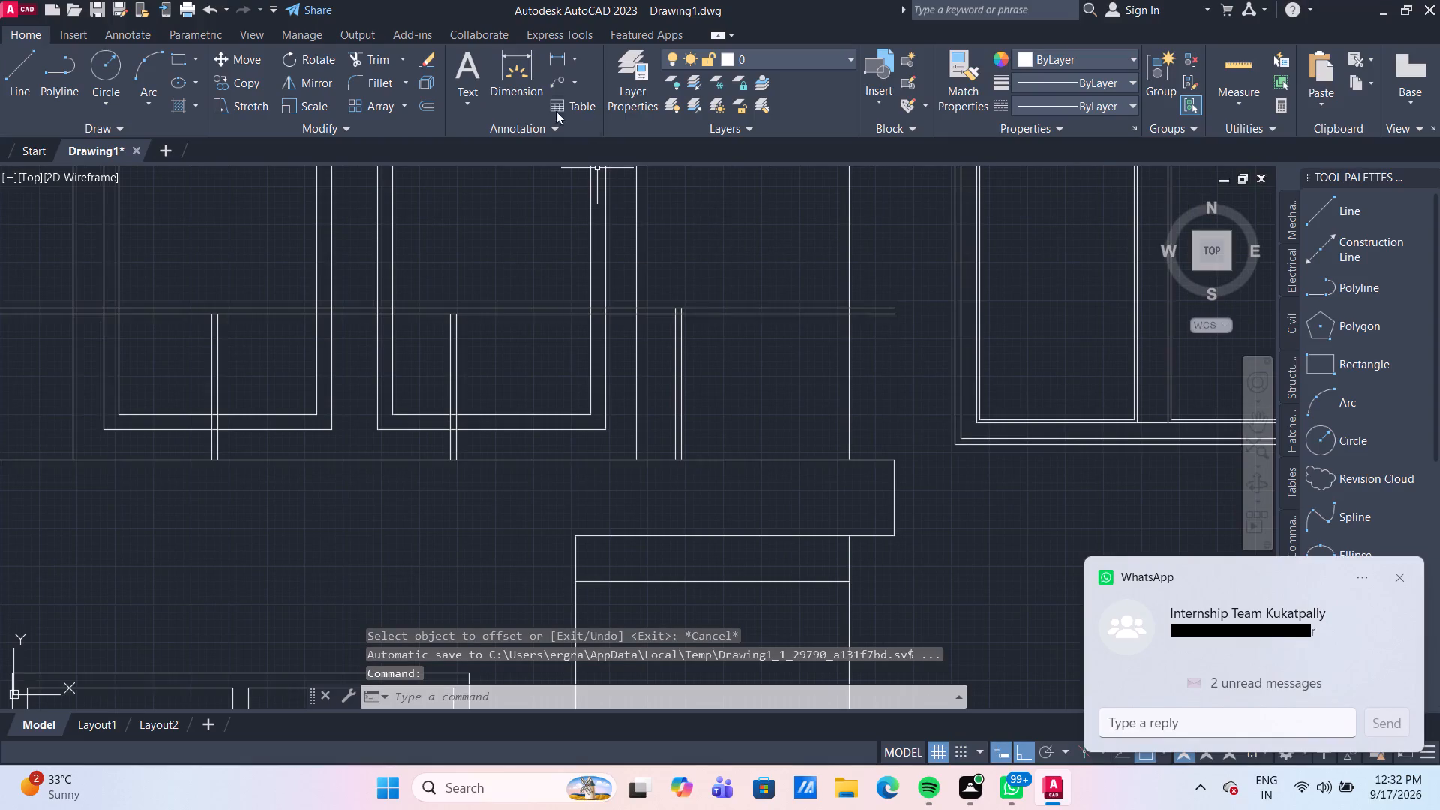
pyautogui.click(527, 64)
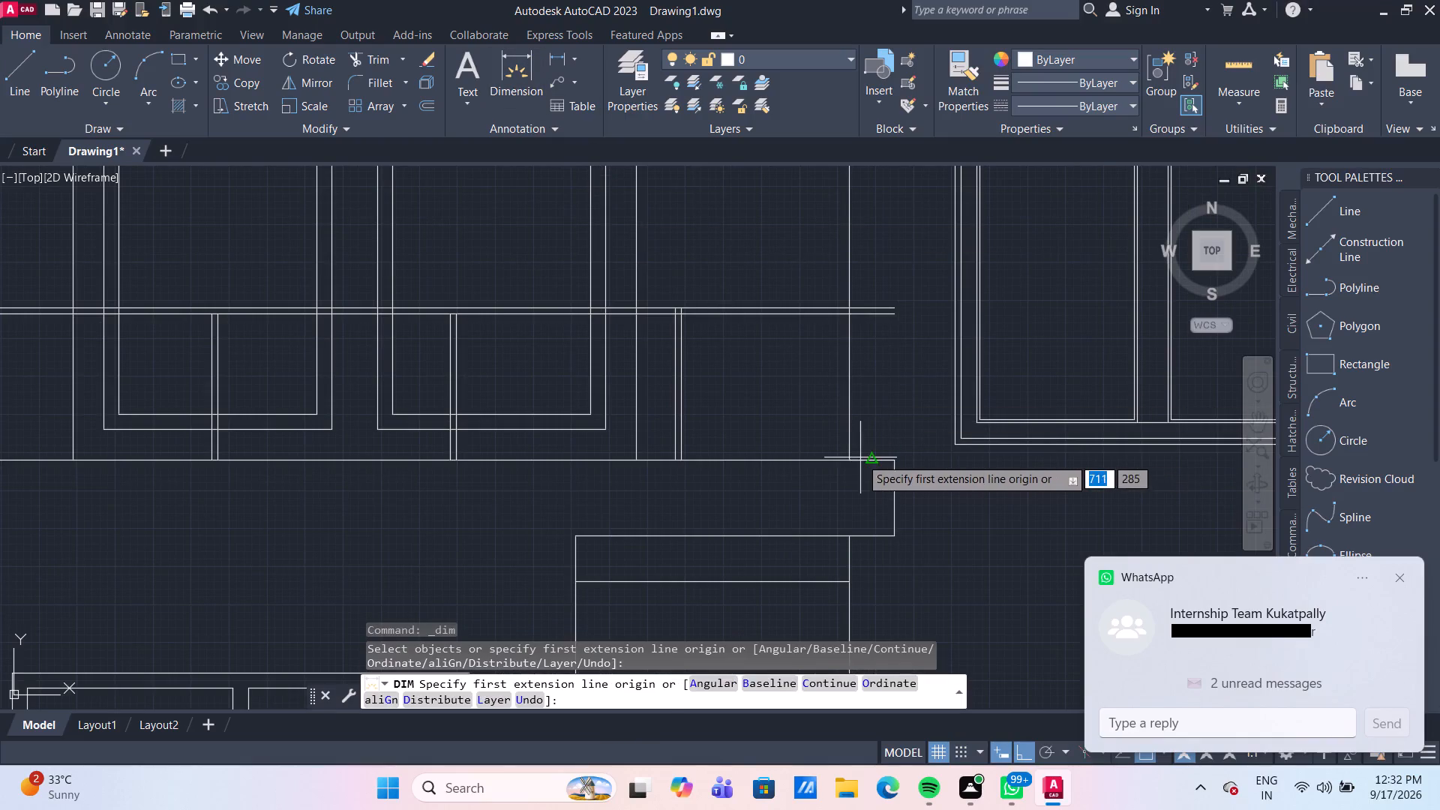
pyautogui.click(850, 455)
pyautogui.click(899, 460)
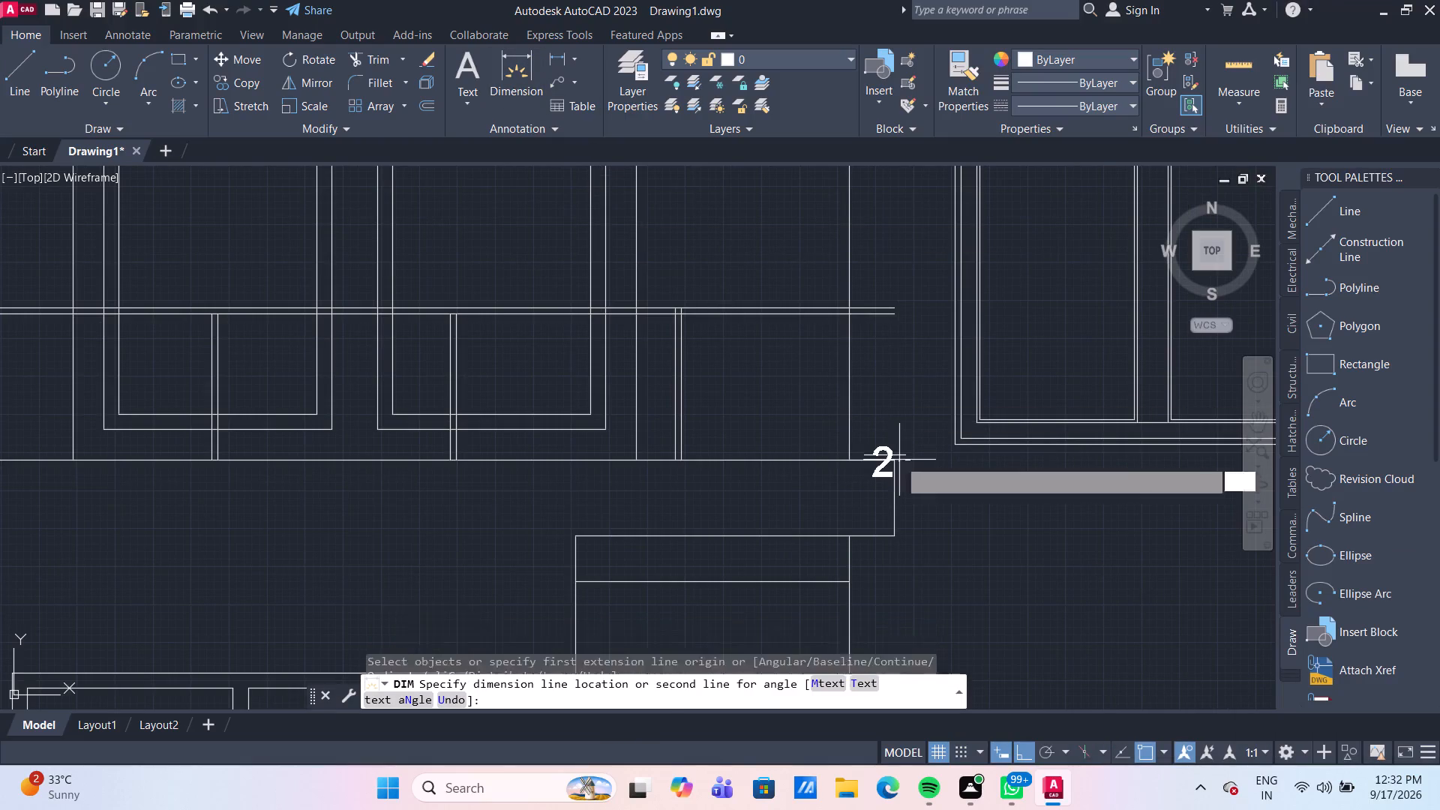
pyautogui.press('Escape')
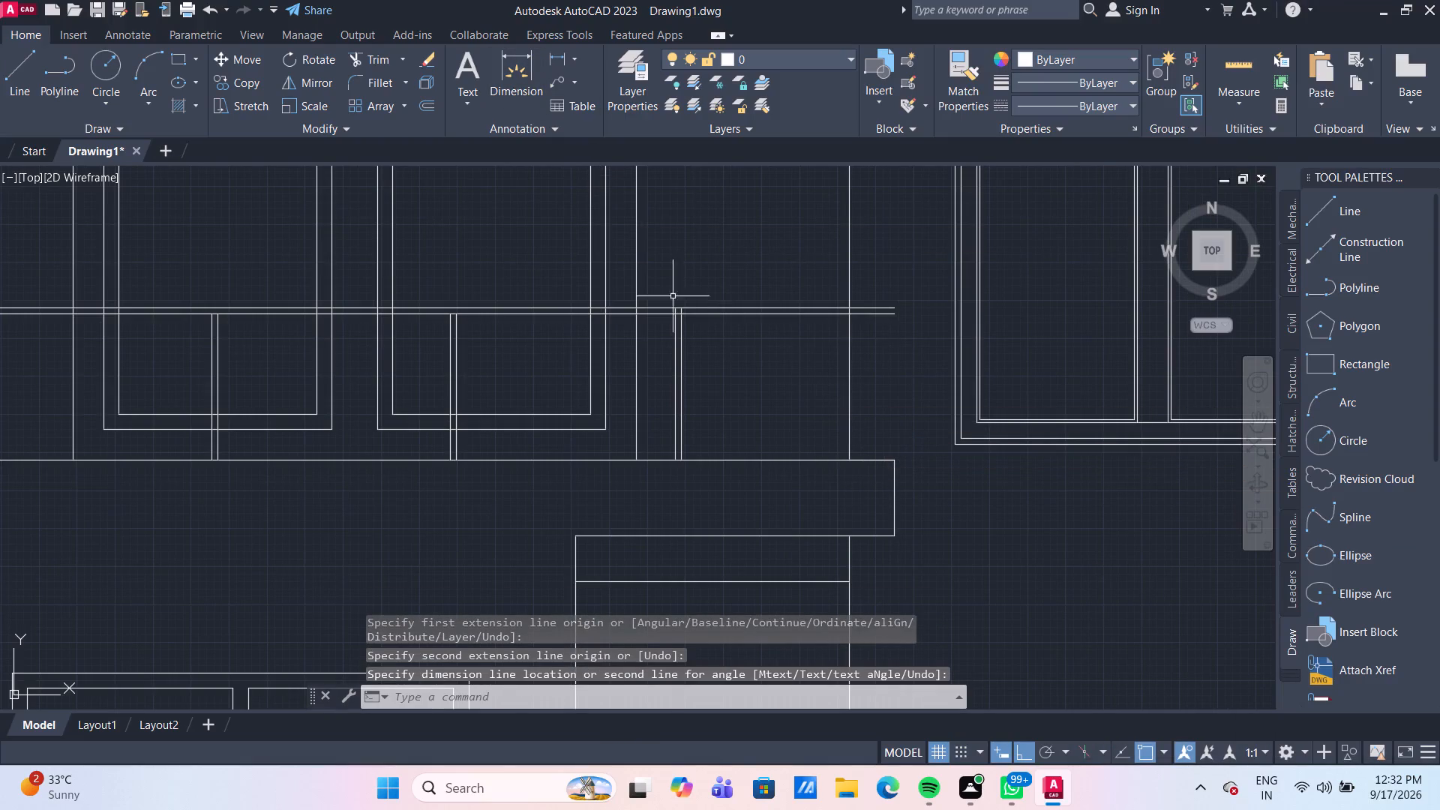
pyautogui.moveTo(502, 81); pyautogui.dragTo(542, 130)
pyautogui.moveTo(508, 63); pyautogui.dragTo(540, 140)
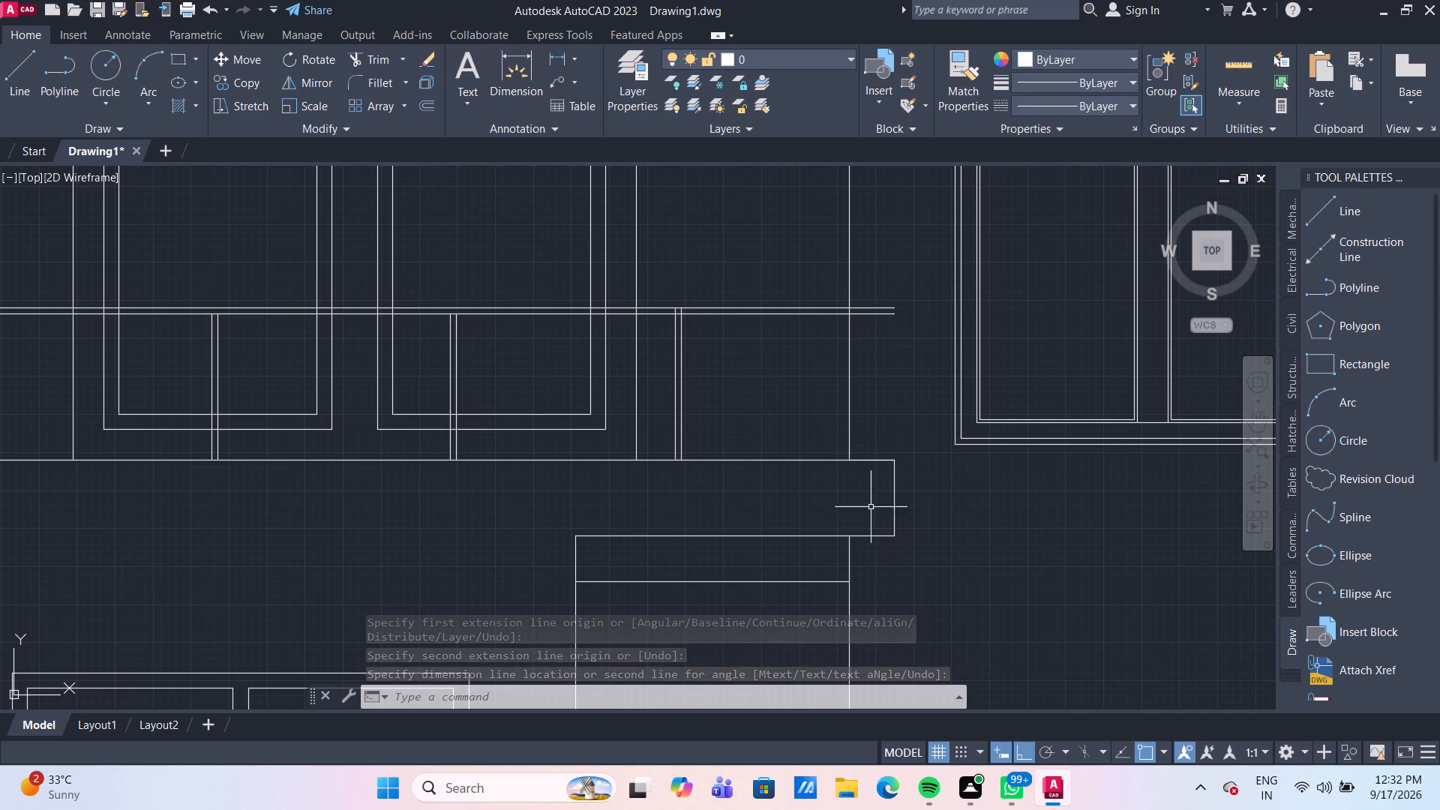
pyautogui.click(520, 75)
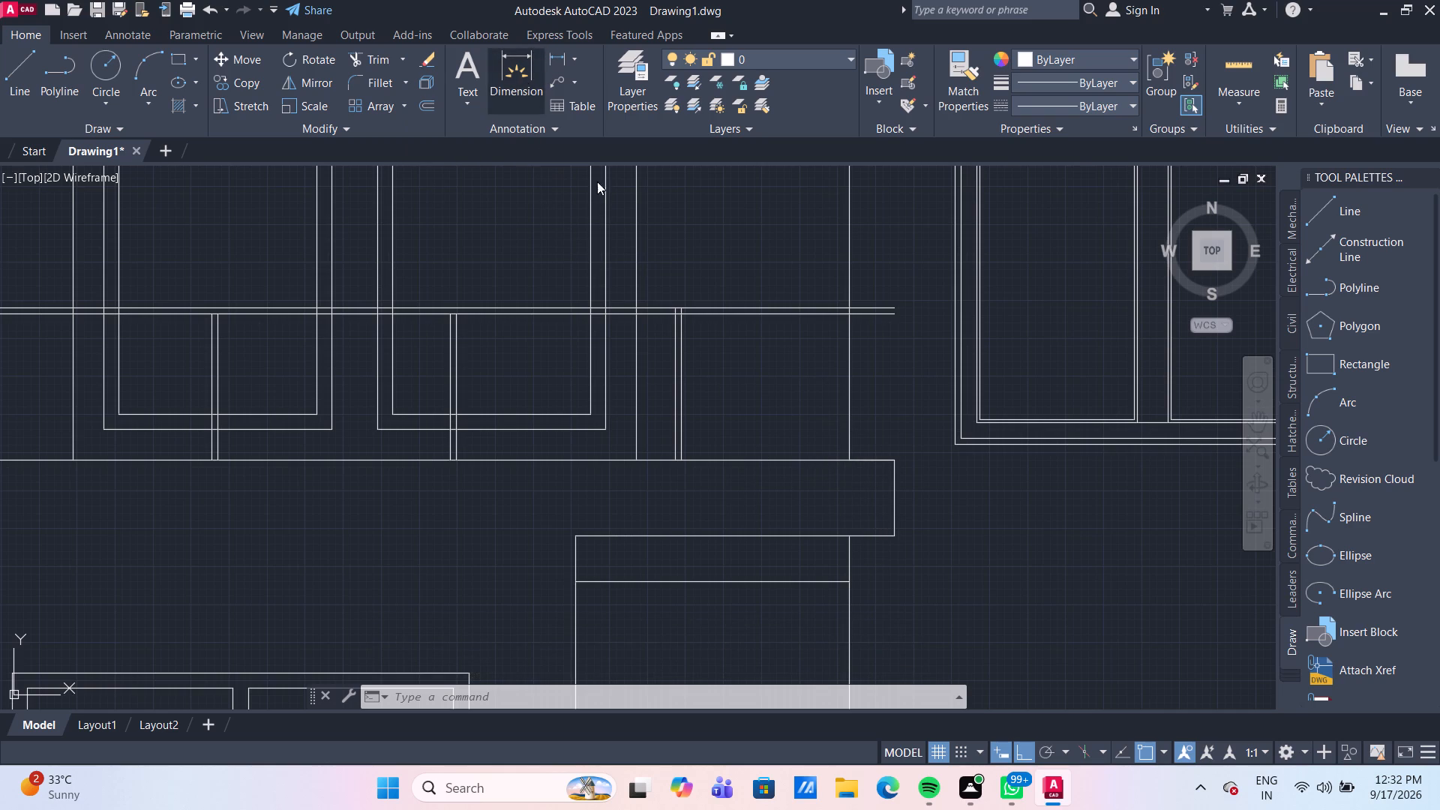
pyautogui.click(846, 460)
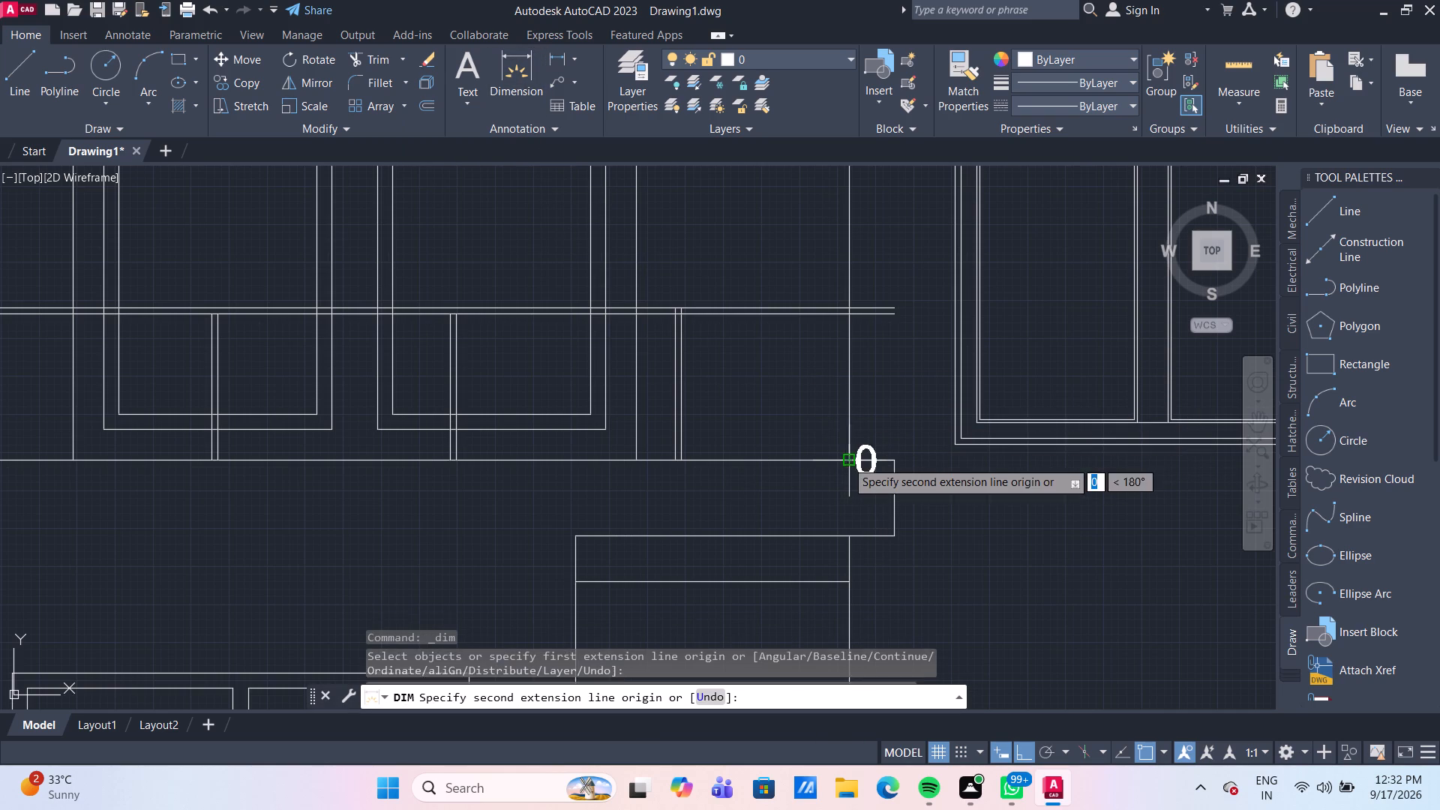
pyautogui.click(892, 464)
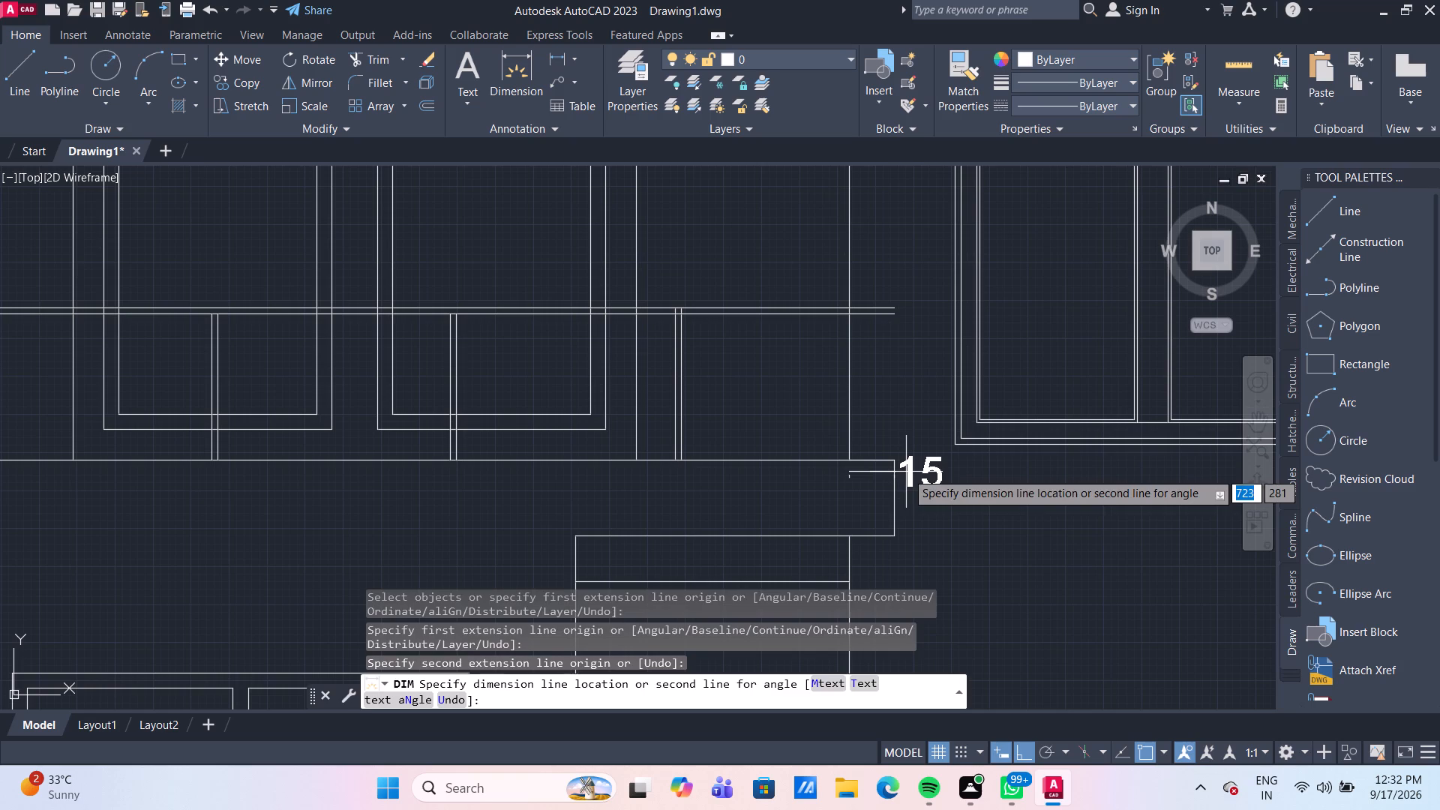
pyautogui.press('Escape')
# Draw a line from the wall corner below the slab 10 units right, continuing about 90 units up to the upper handrail line.
pyautogui.moveTo(921, 482); pyautogui.dragTo(918, 506, button='middle')
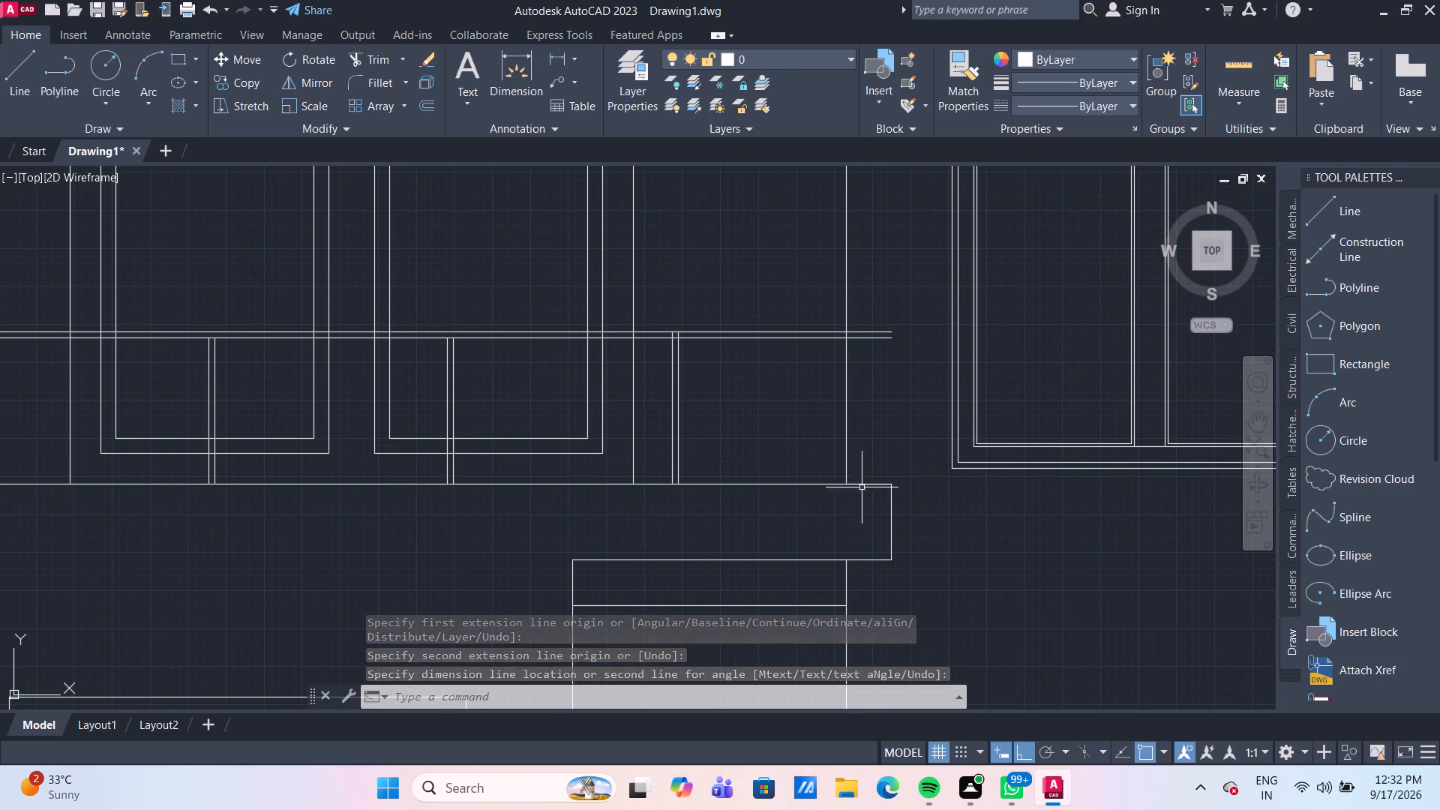
pyautogui.moveTo(884, 513); pyautogui.dragTo(848, 426, button='middle')
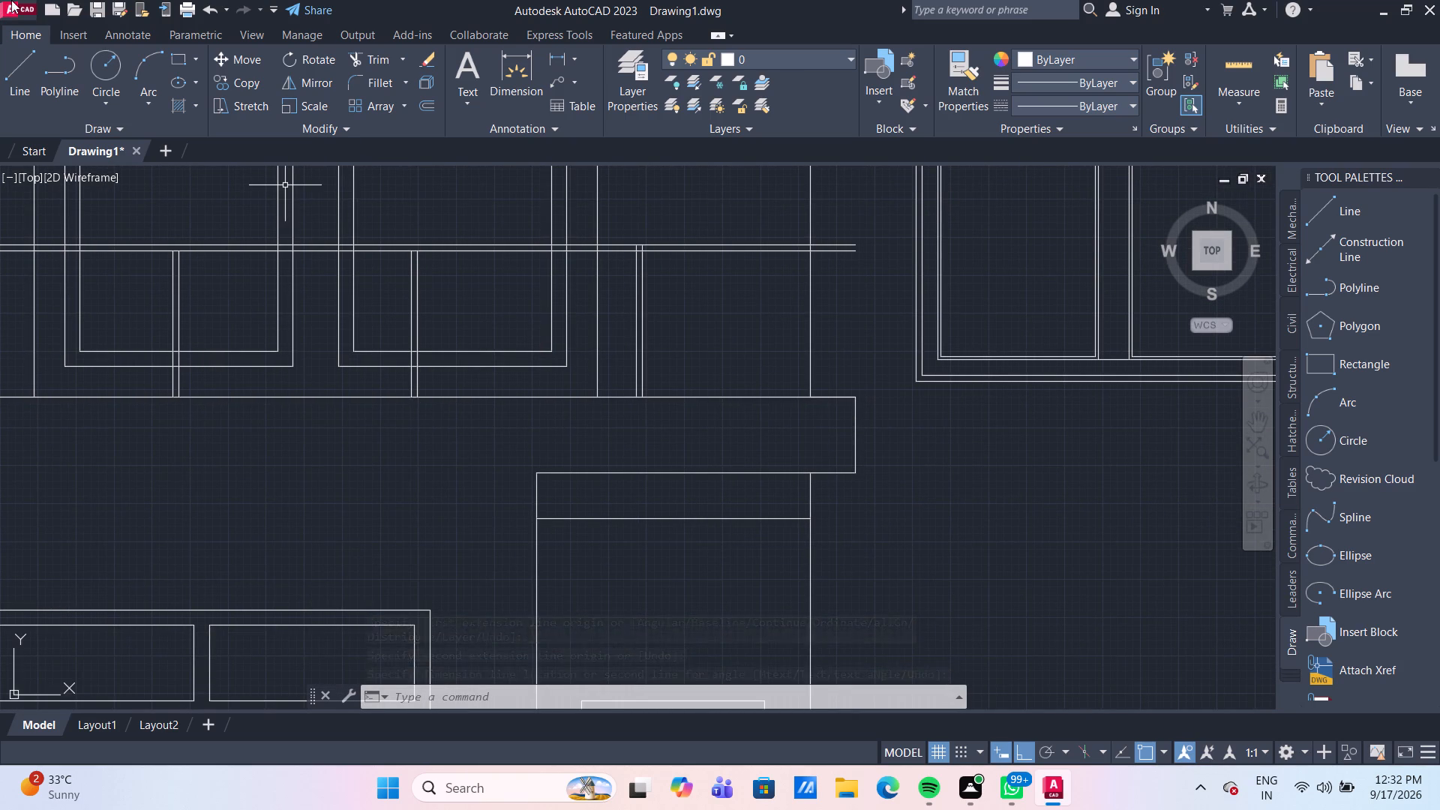
pyautogui.click(14, 75)
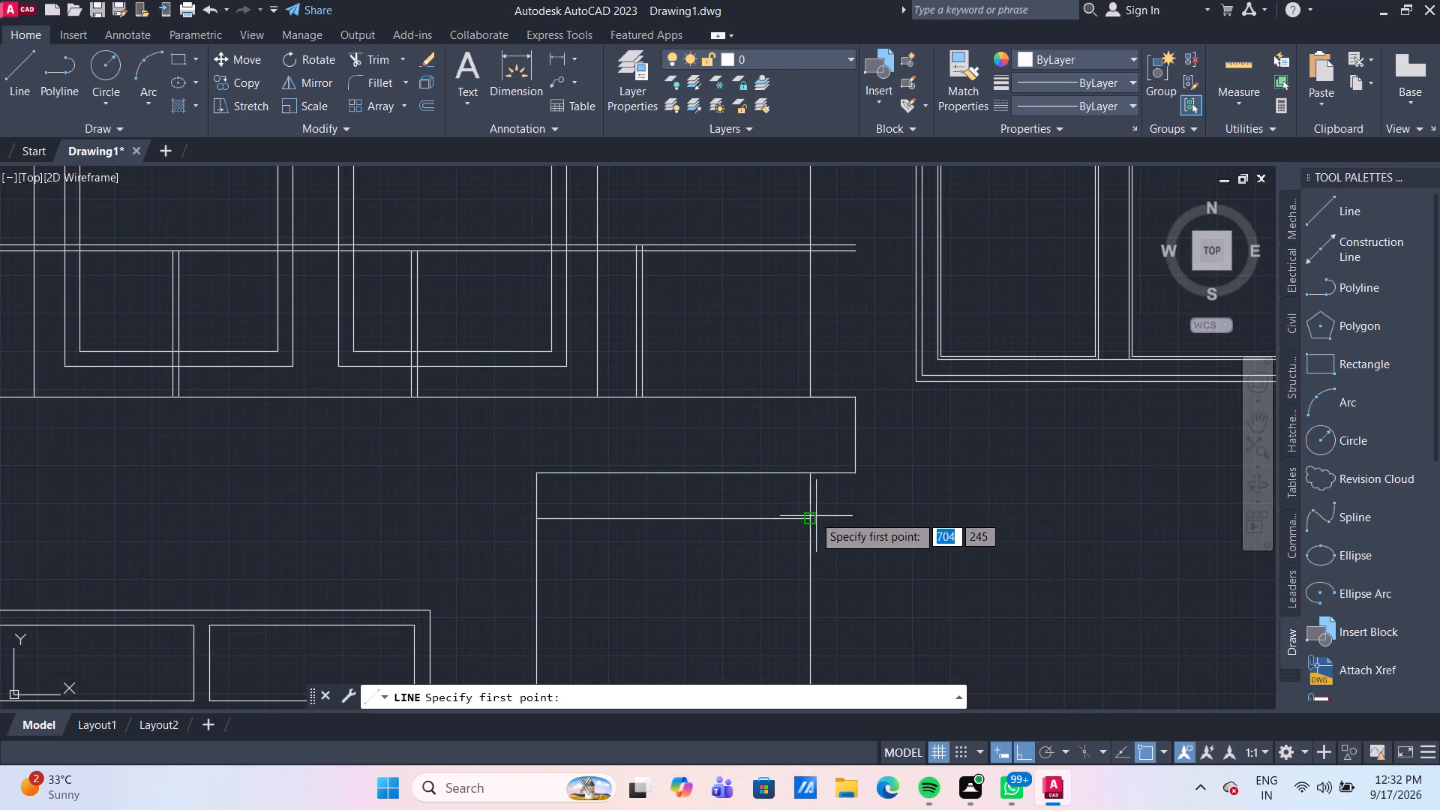
pyautogui.click(813, 515)
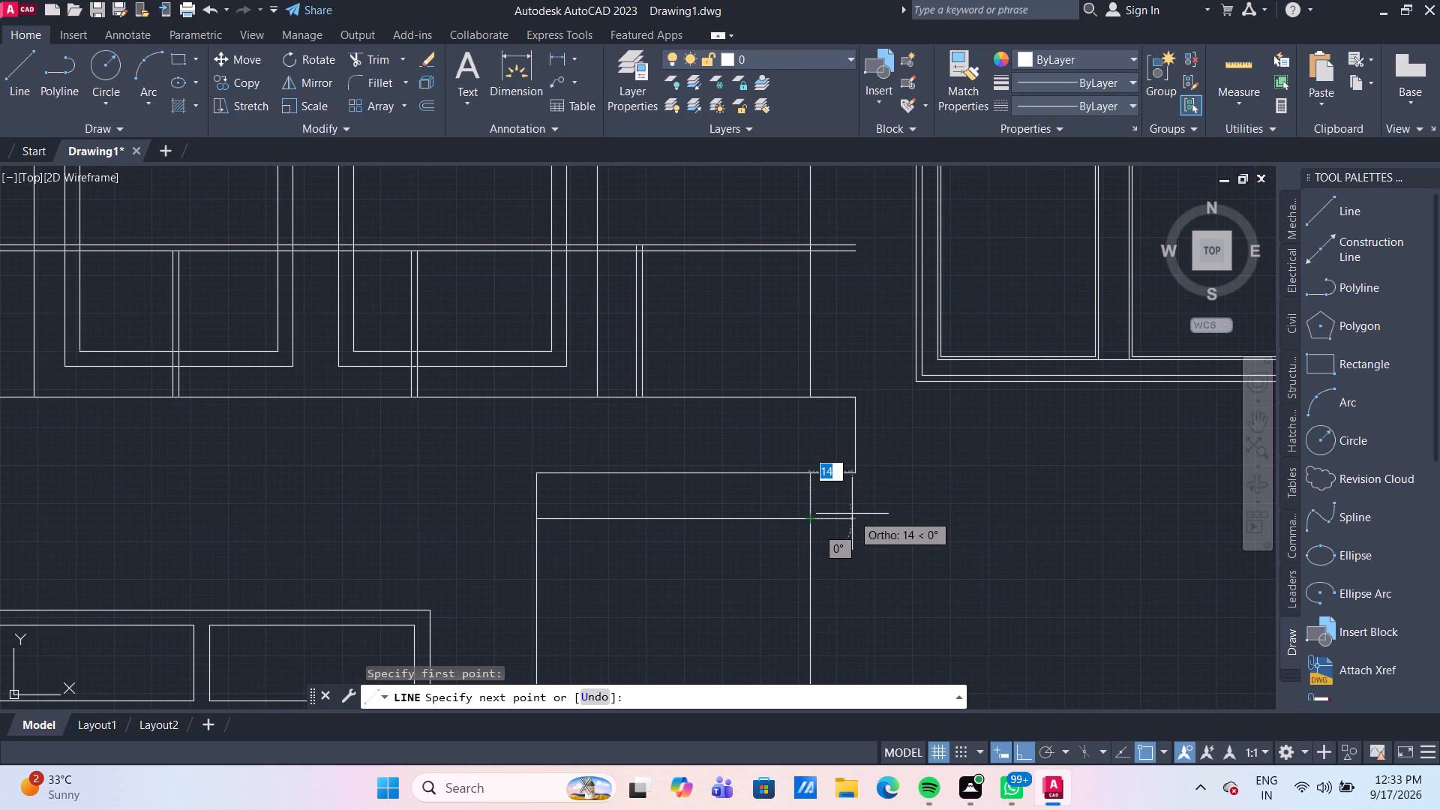
pyautogui.write('10')
pyautogui.press('Return')
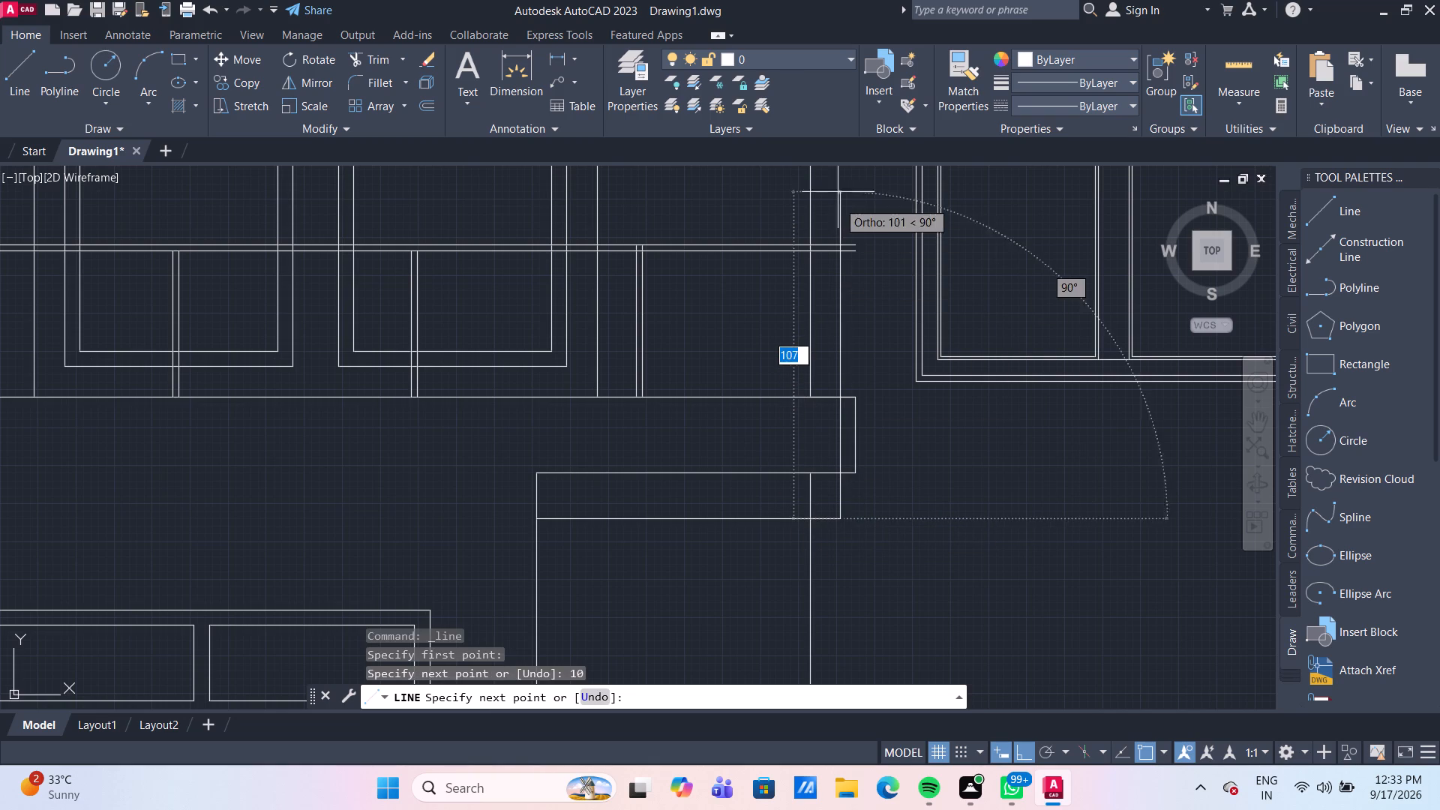
pyautogui.click(841, 242)
pyautogui.press('Escape')
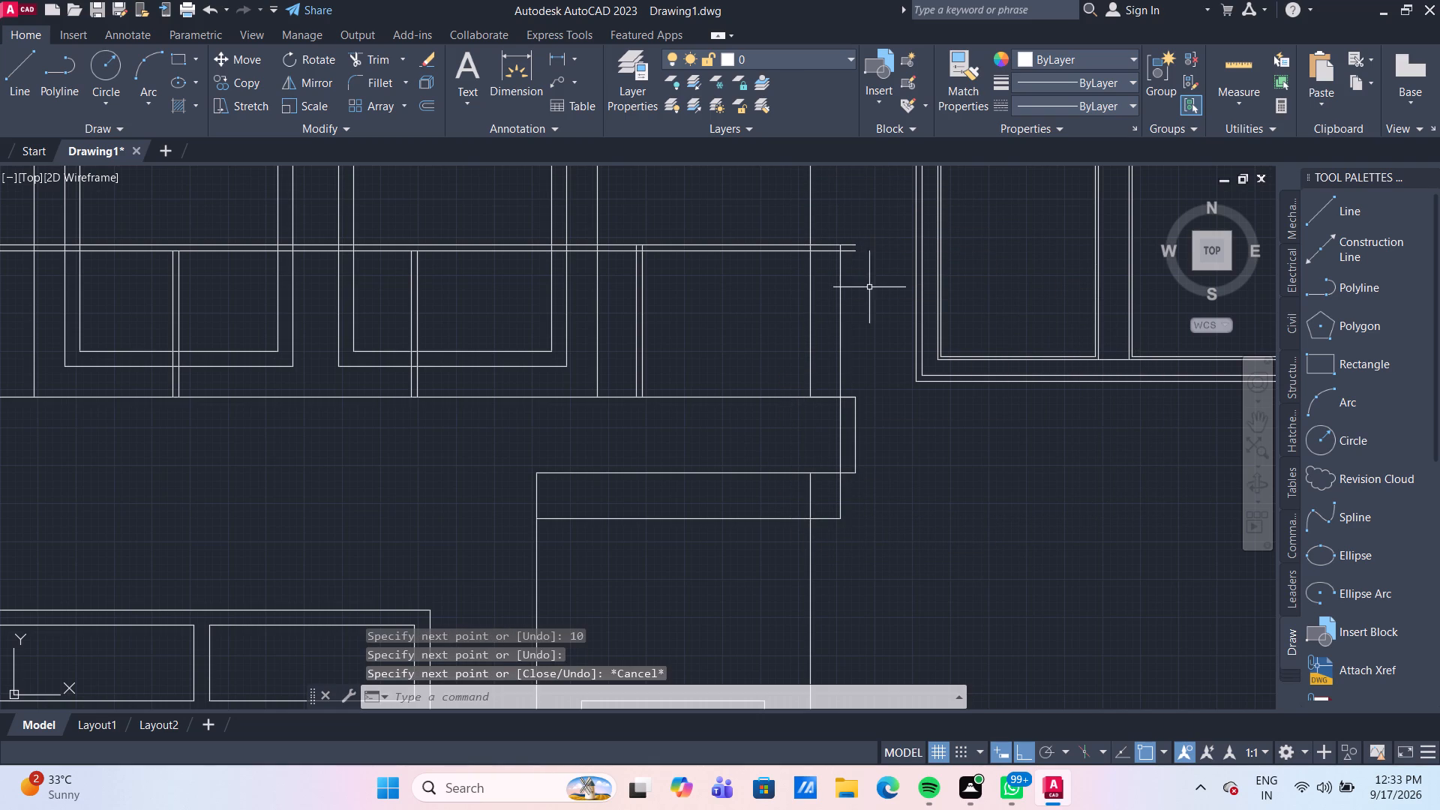
# Trim the slab's right end back to the new vertical line, removing the old end edge and the leftover line segments below the slab.
pyautogui.write('TR')
pyautogui.press('Return')
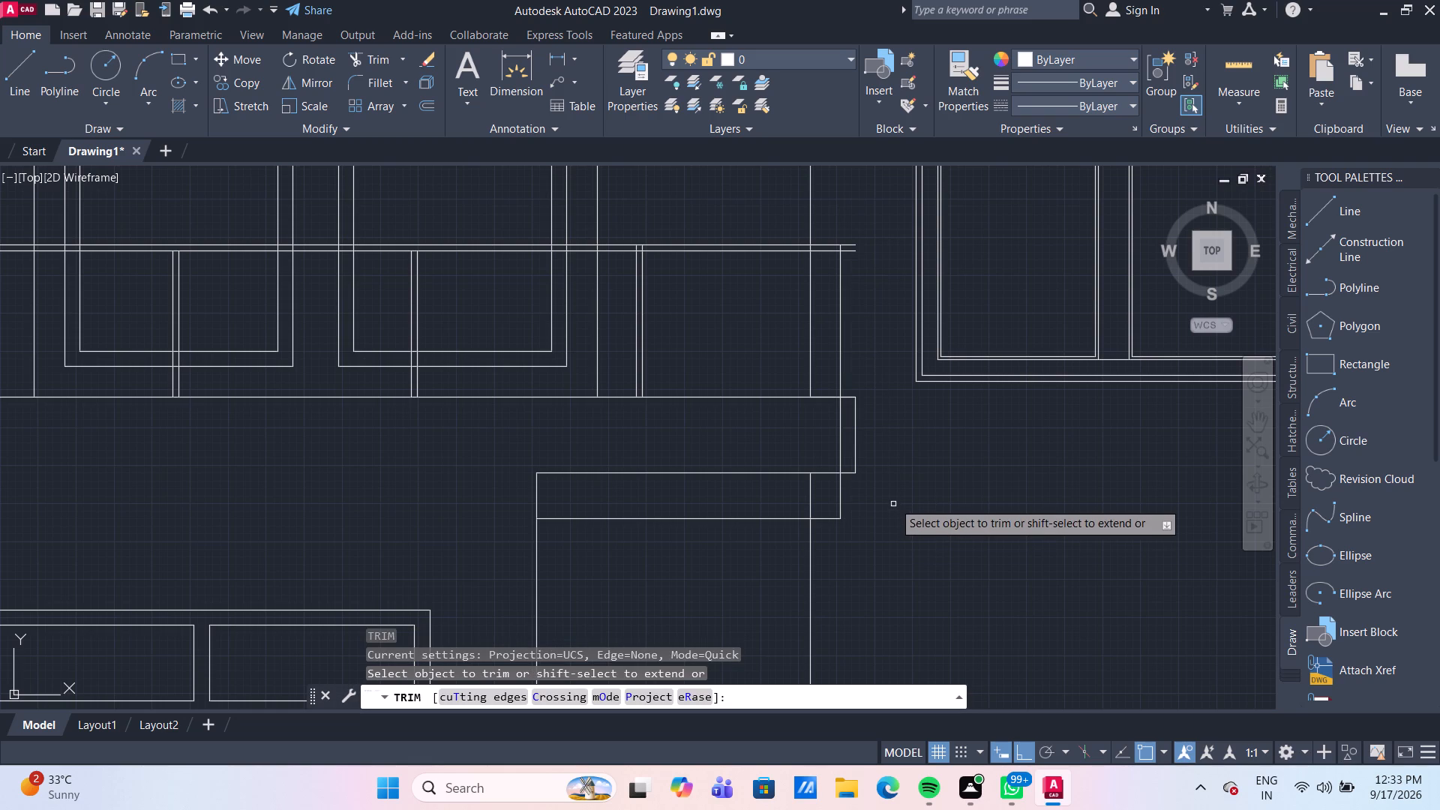
pyautogui.click(851, 475)
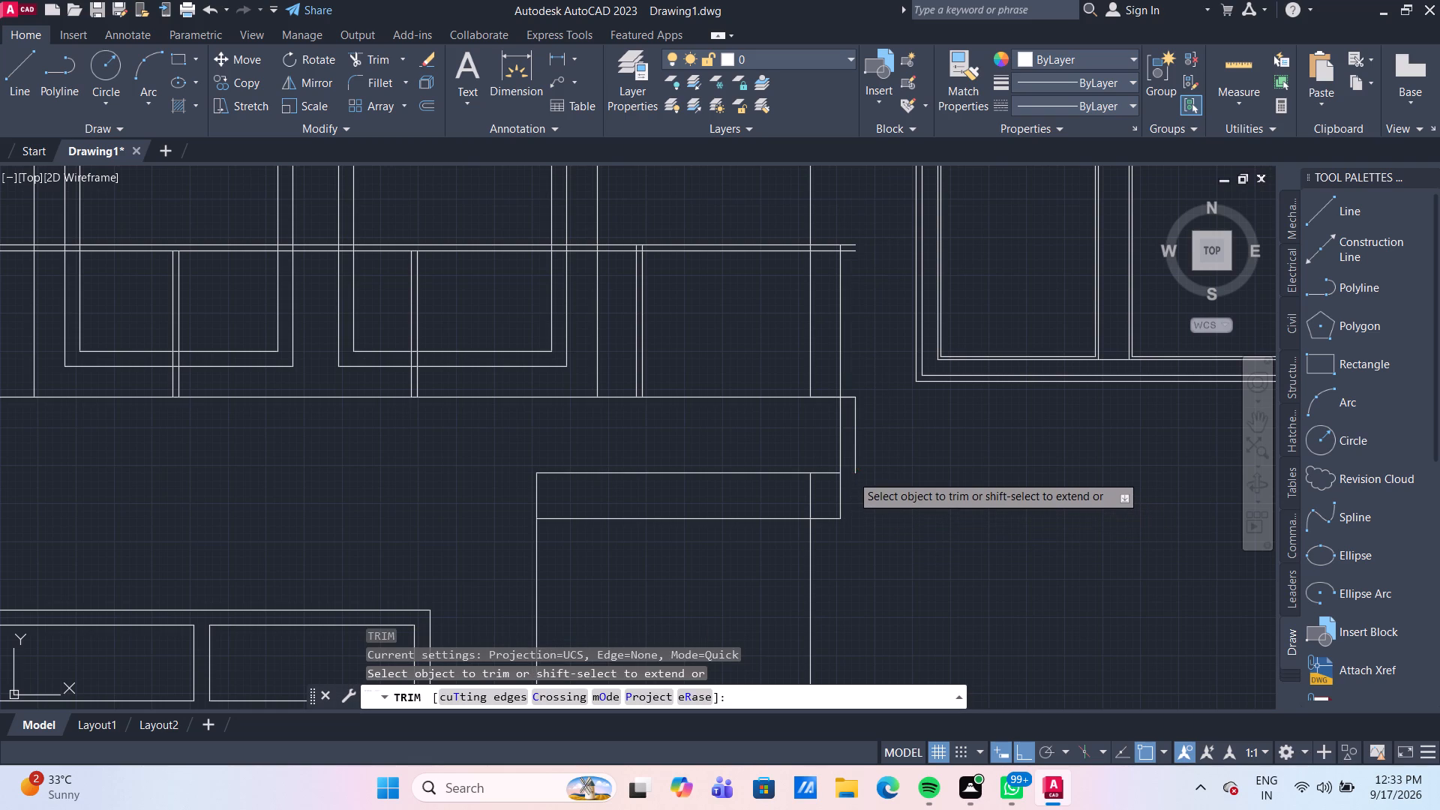
pyautogui.click(841, 493)
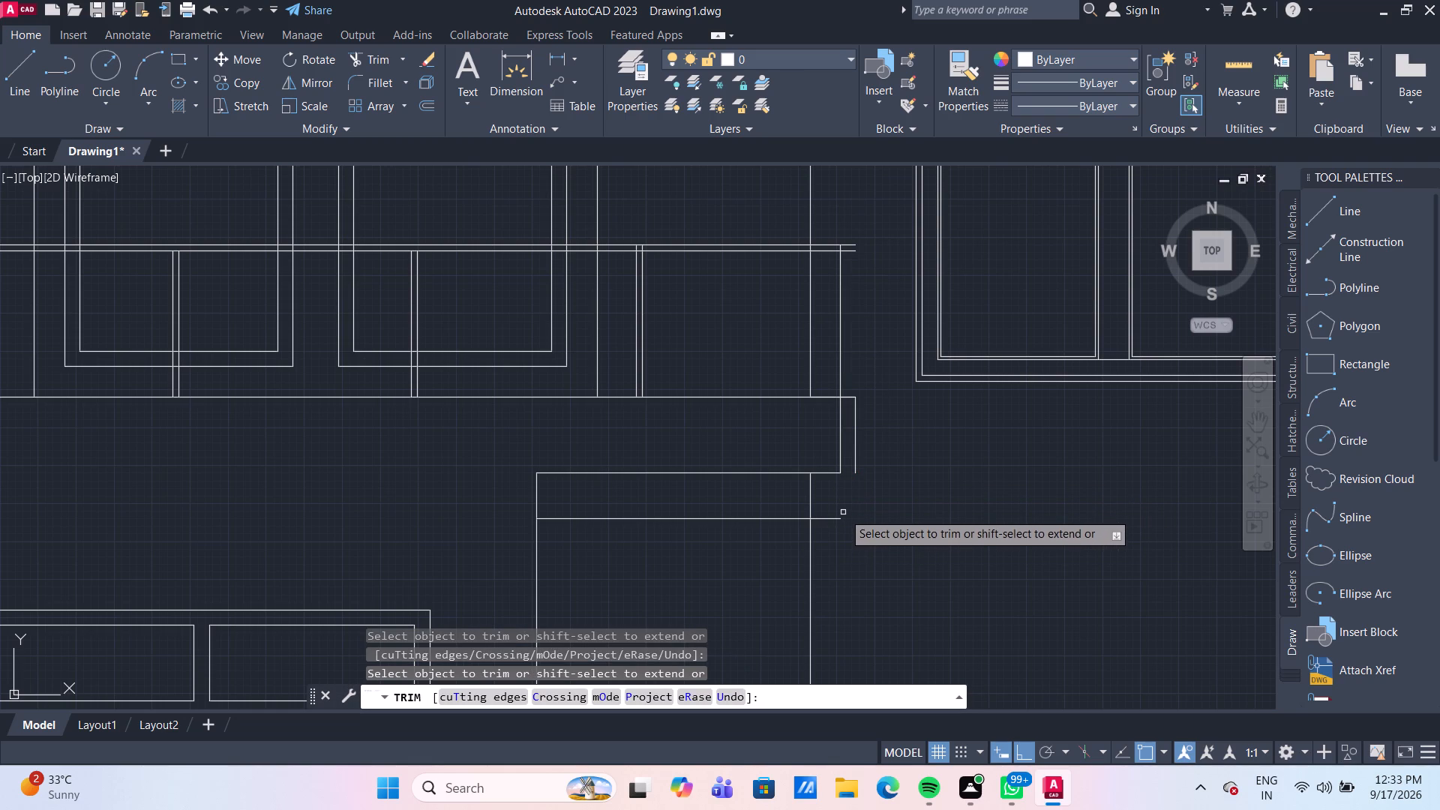
pyautogui.click(836, 519)
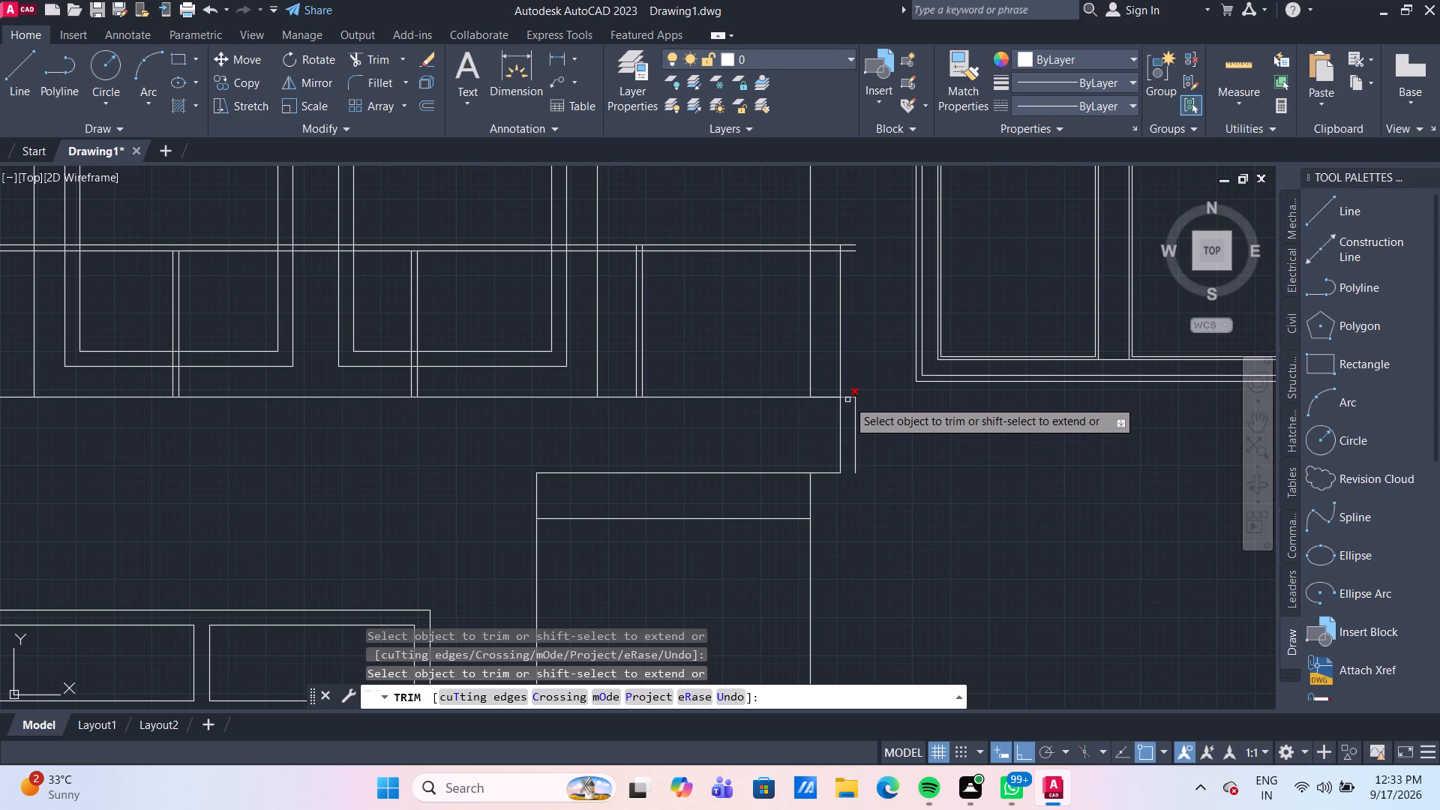
pyautogui.click(847, 400)
pyautogui.click(851, 396)
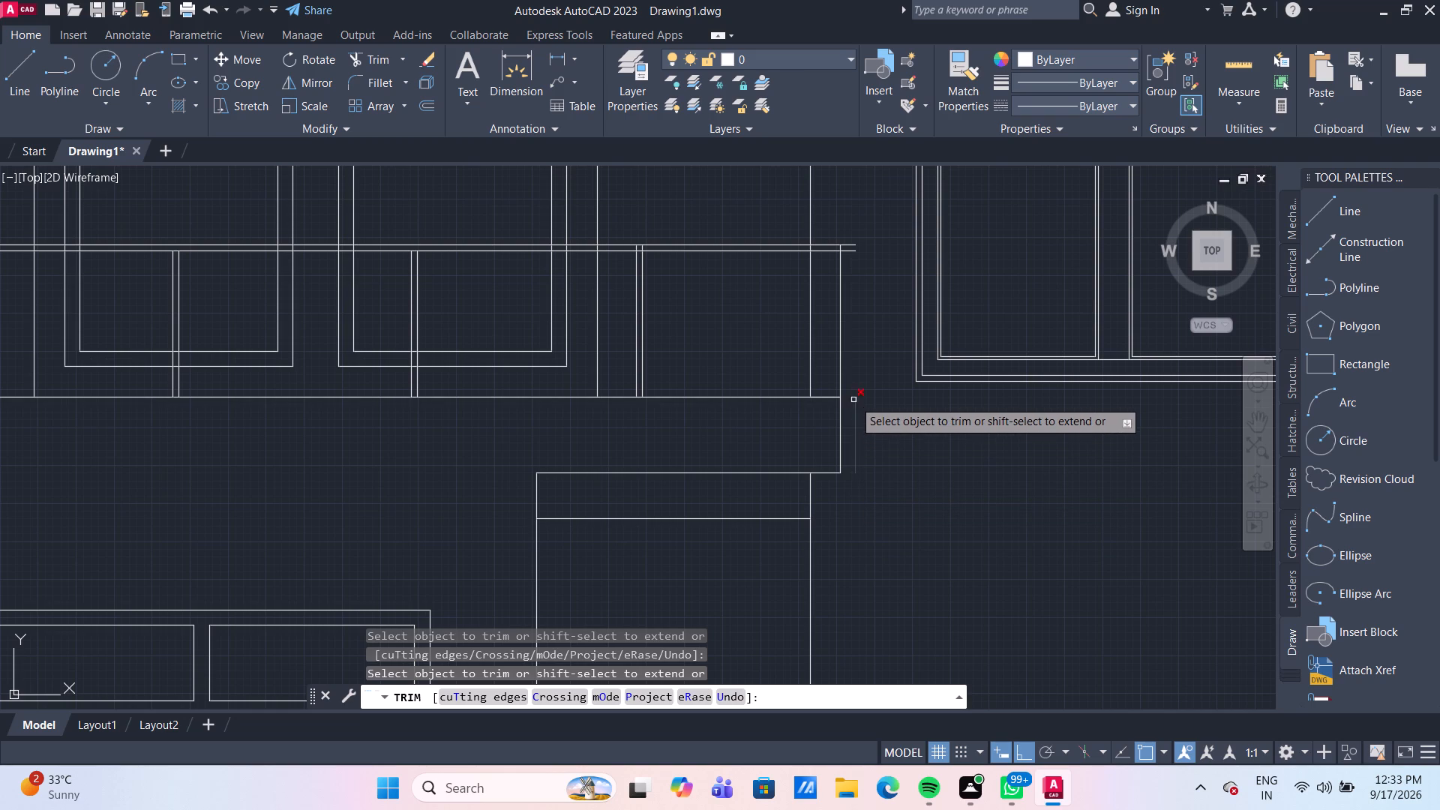
pyautogui.click(853, 400)
# Trim away the new vertical line between slab and handrail, and cut both handrail lines back to its remaining end piece.
pyautogui.moveTo(867, 241); pyautogui.dragTo(859, 351, button='middle')
pyautogui.scroll(-1, 867, 241)
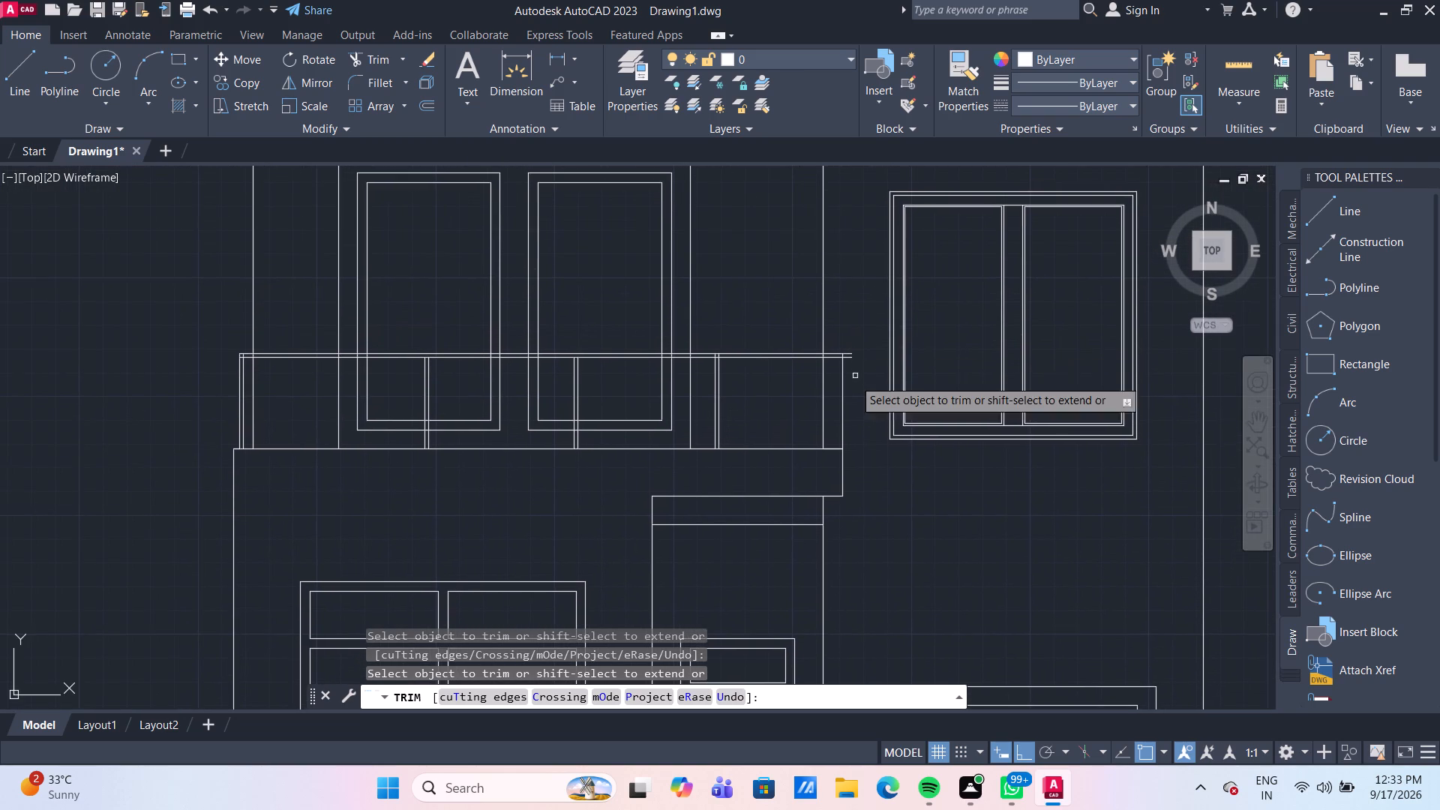
pyautogui.scroll(1, 848, 394)
pyautogui.click(840, 394)
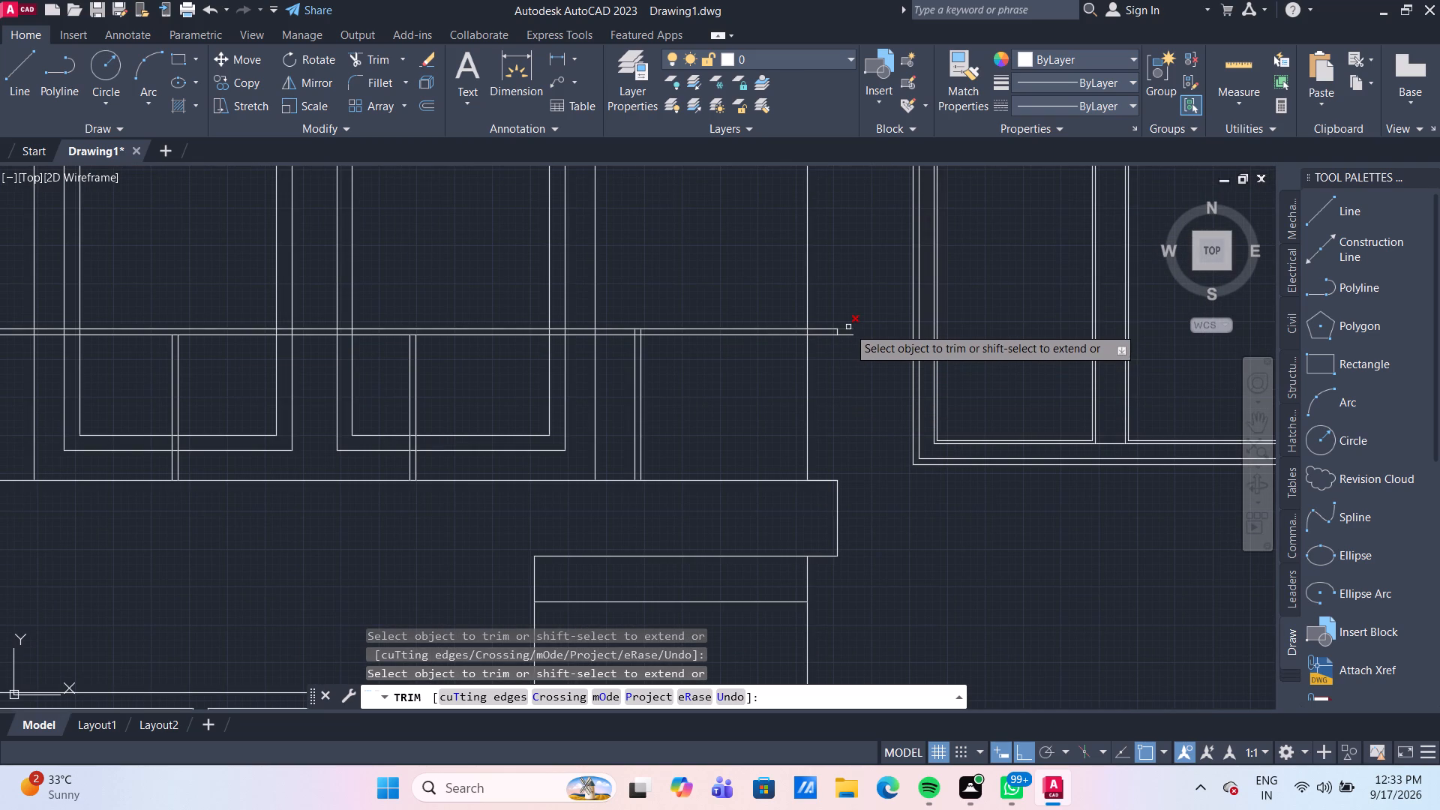
pyautogui.click(848, 327)
pyautogui.click(850, 334)
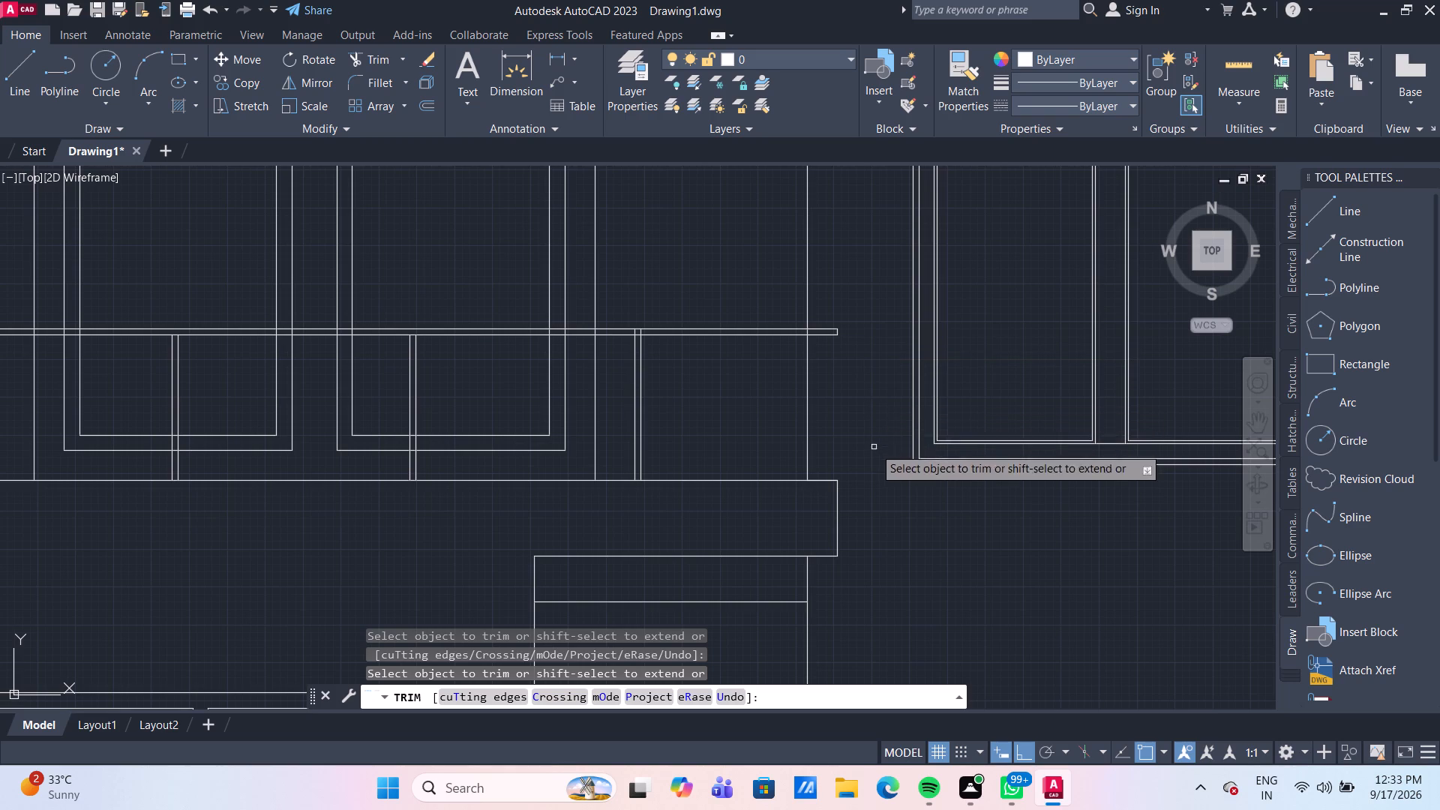
# Trim the lower handrail line between the paired lines of the two rightmost posts, and remove the wall and post lines inside the handrail.
pyautogui.scroll(-2, 874, 454)
pyautogui.scroll(-1, 883, 525)
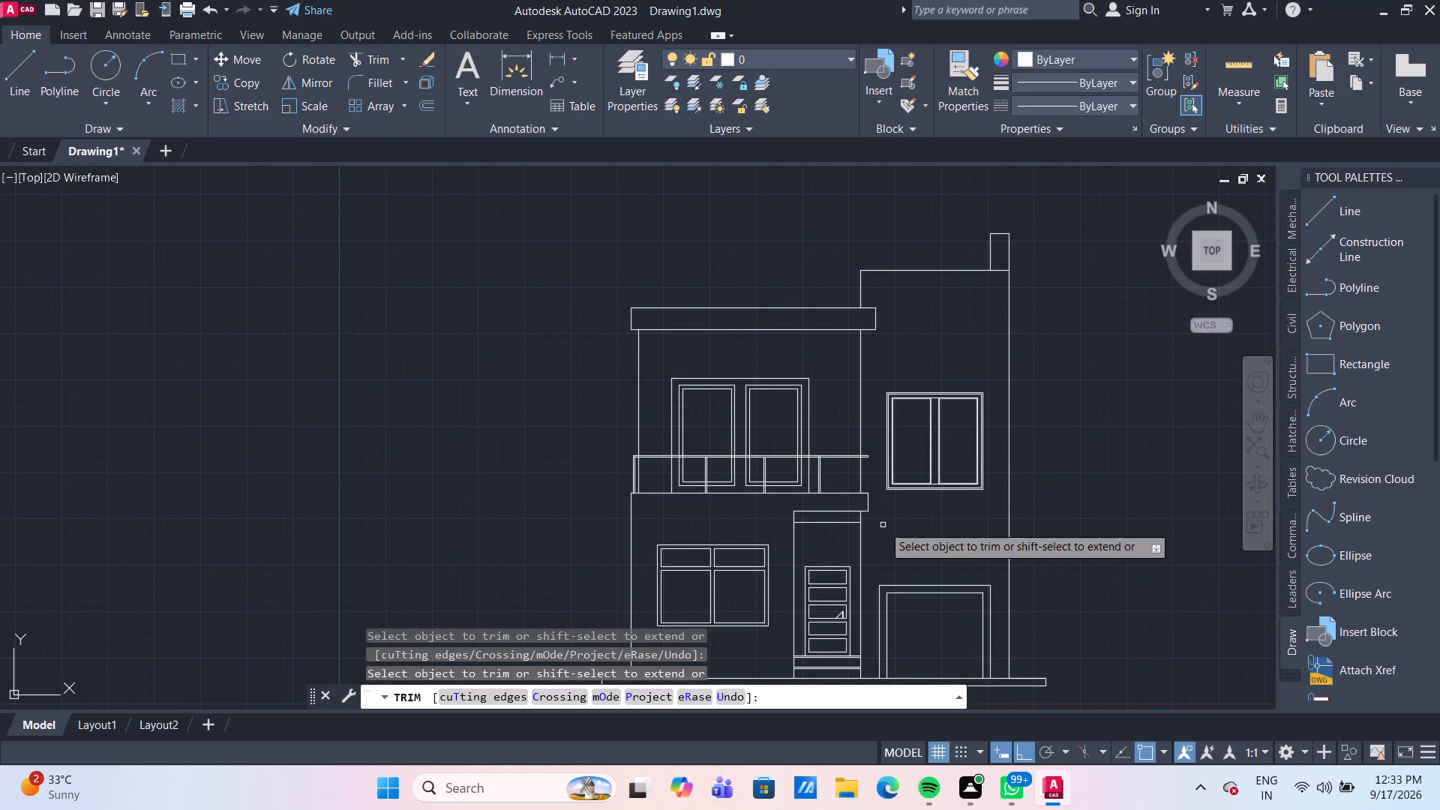
pyautogui.scroll(2, 767, 485)
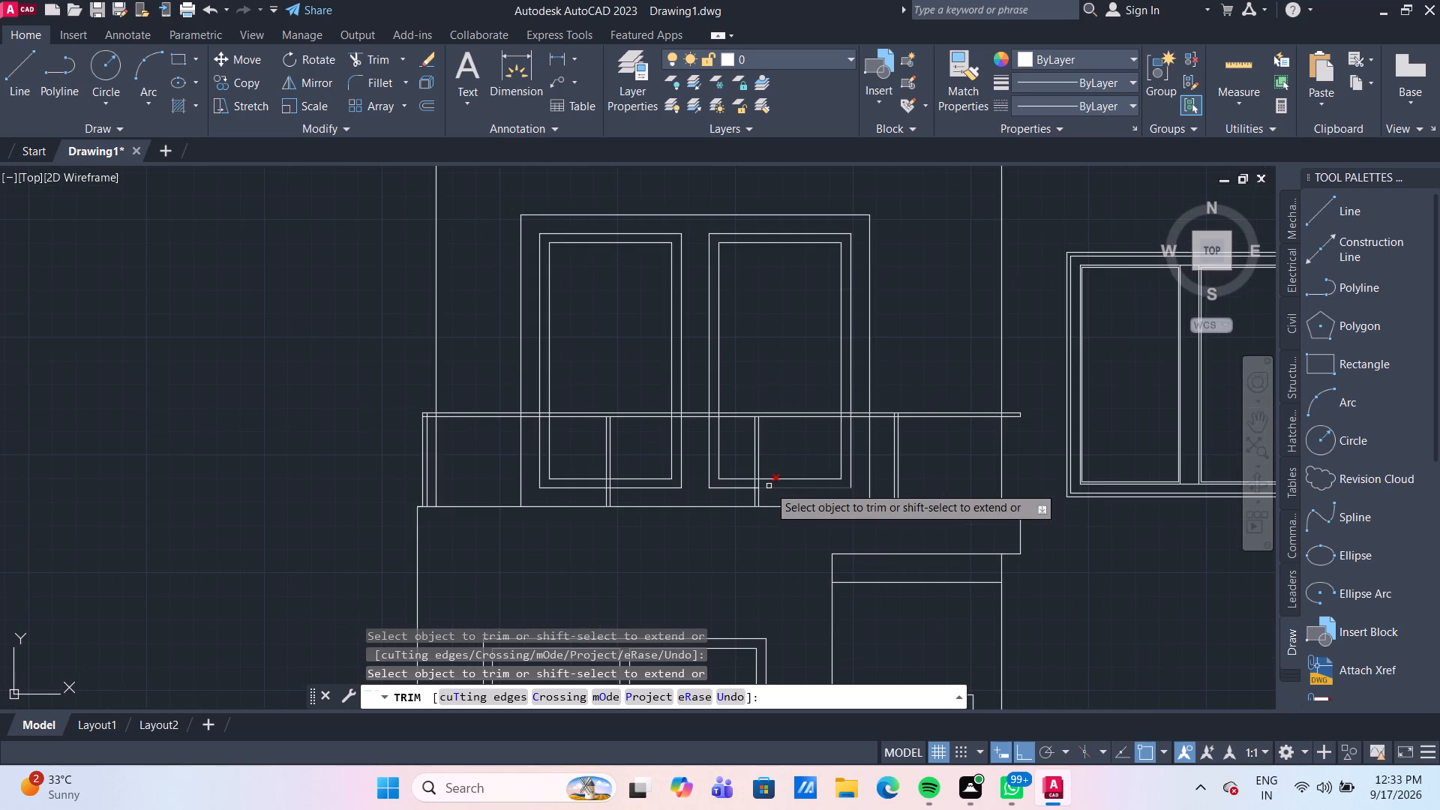
pyautogui.scroll(3, 769, 486)
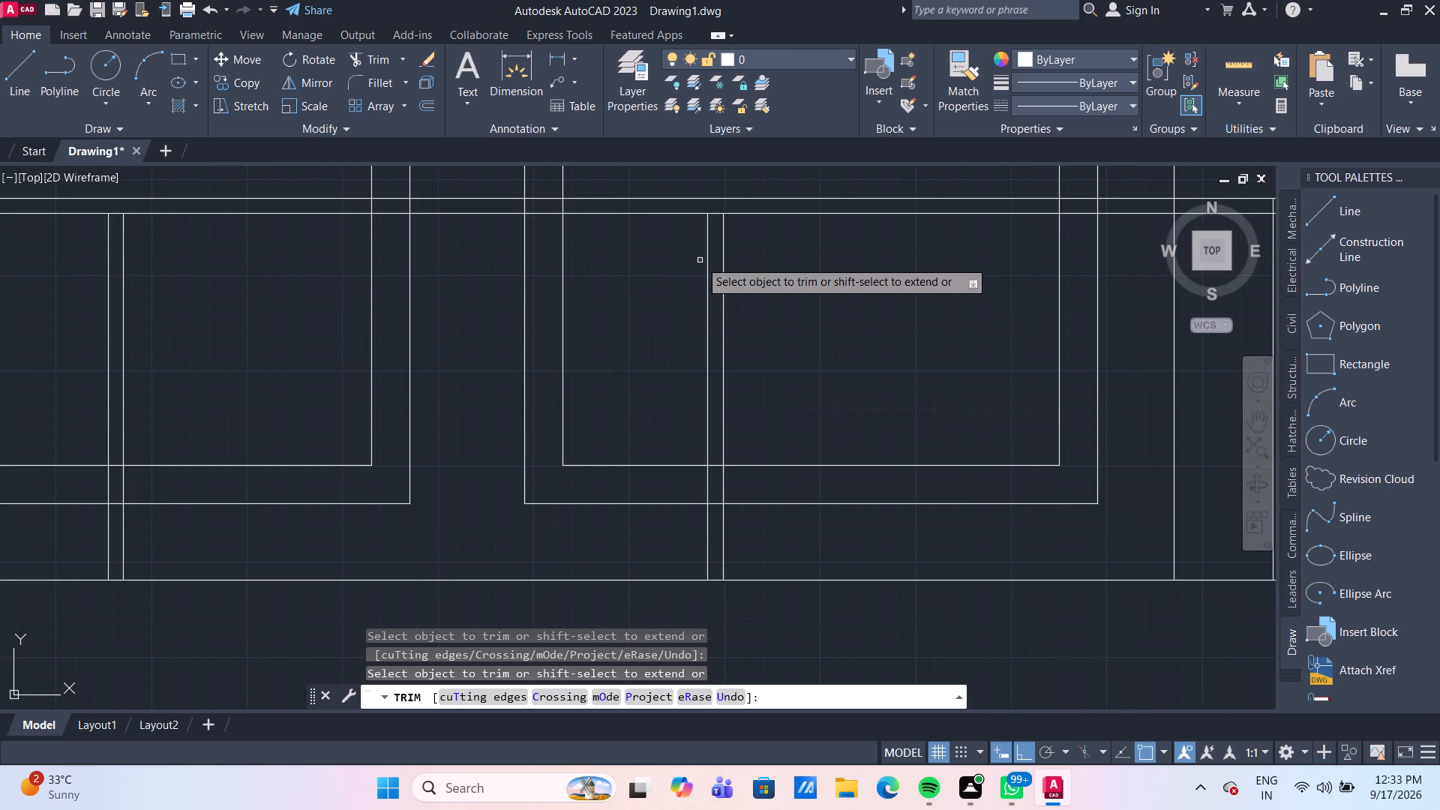
pyautogui.click(716, 214)
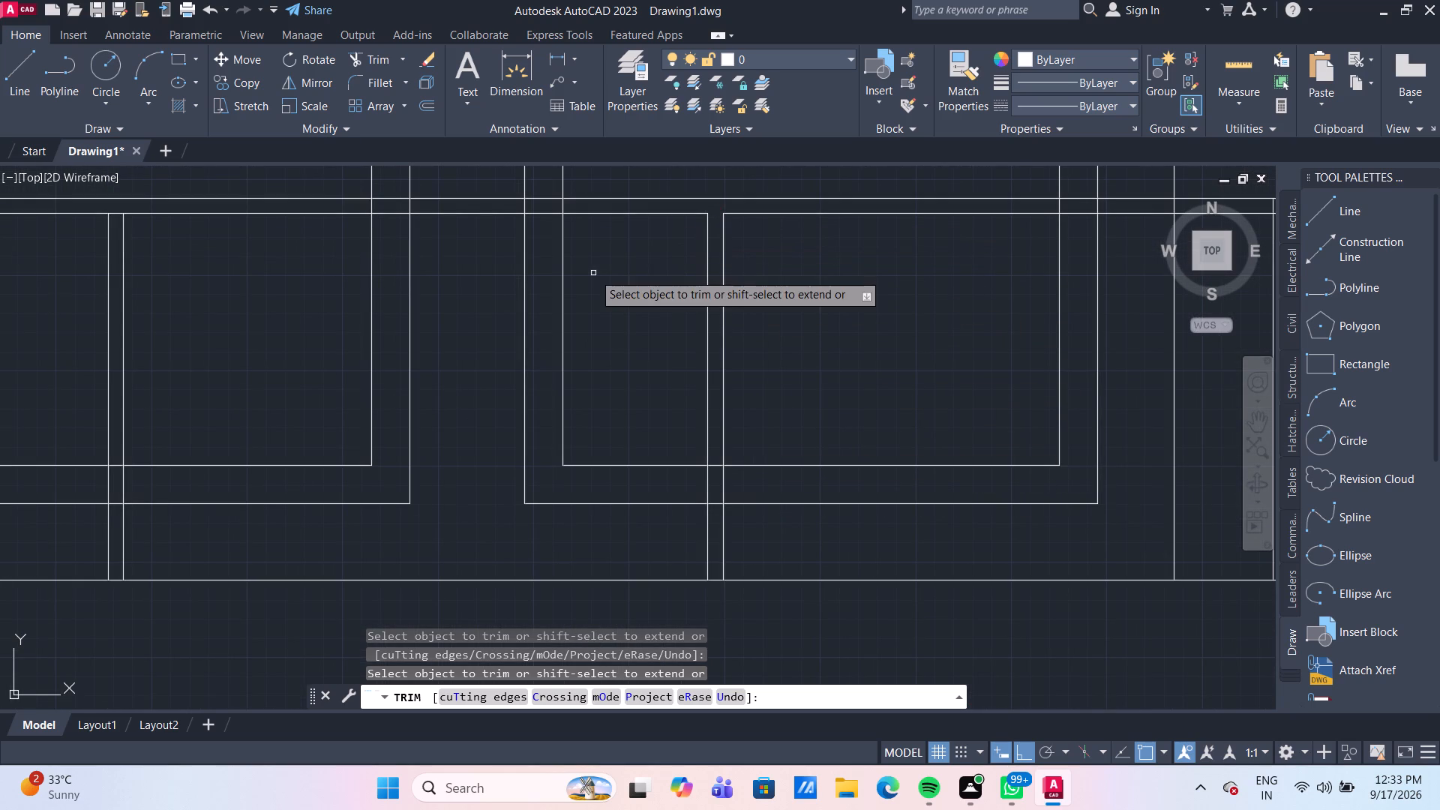
pyautogui.moveTo(601, 293); pyautogui.dragTo(562, 388, button='middle')
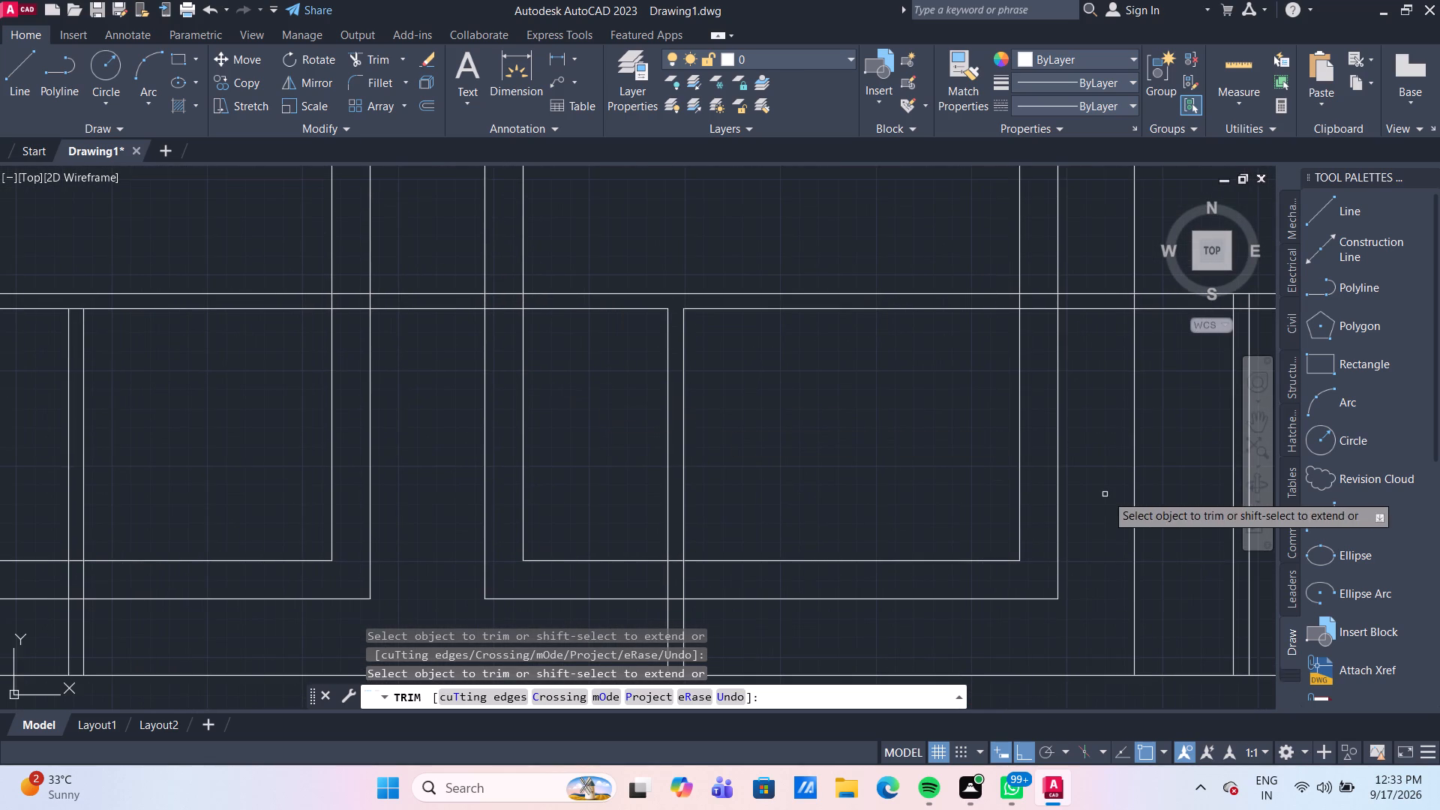
pyautogui.scroll(-1, 1062, 473)
pyautogui.moveTo(1132, 446); pyautogui.dragTo(768, 439, button='middle')
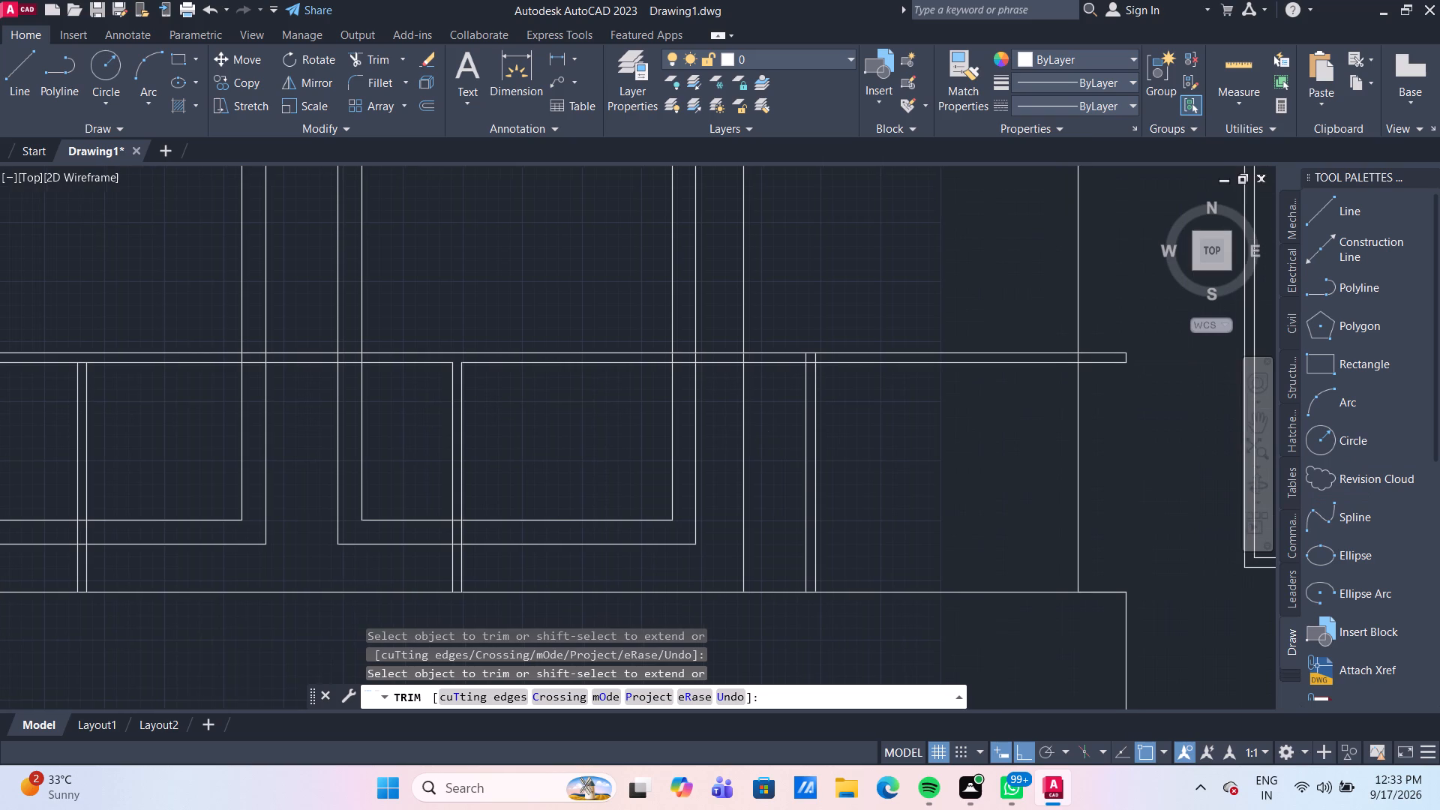
pyautogui.scroll(1, 1115, 350)
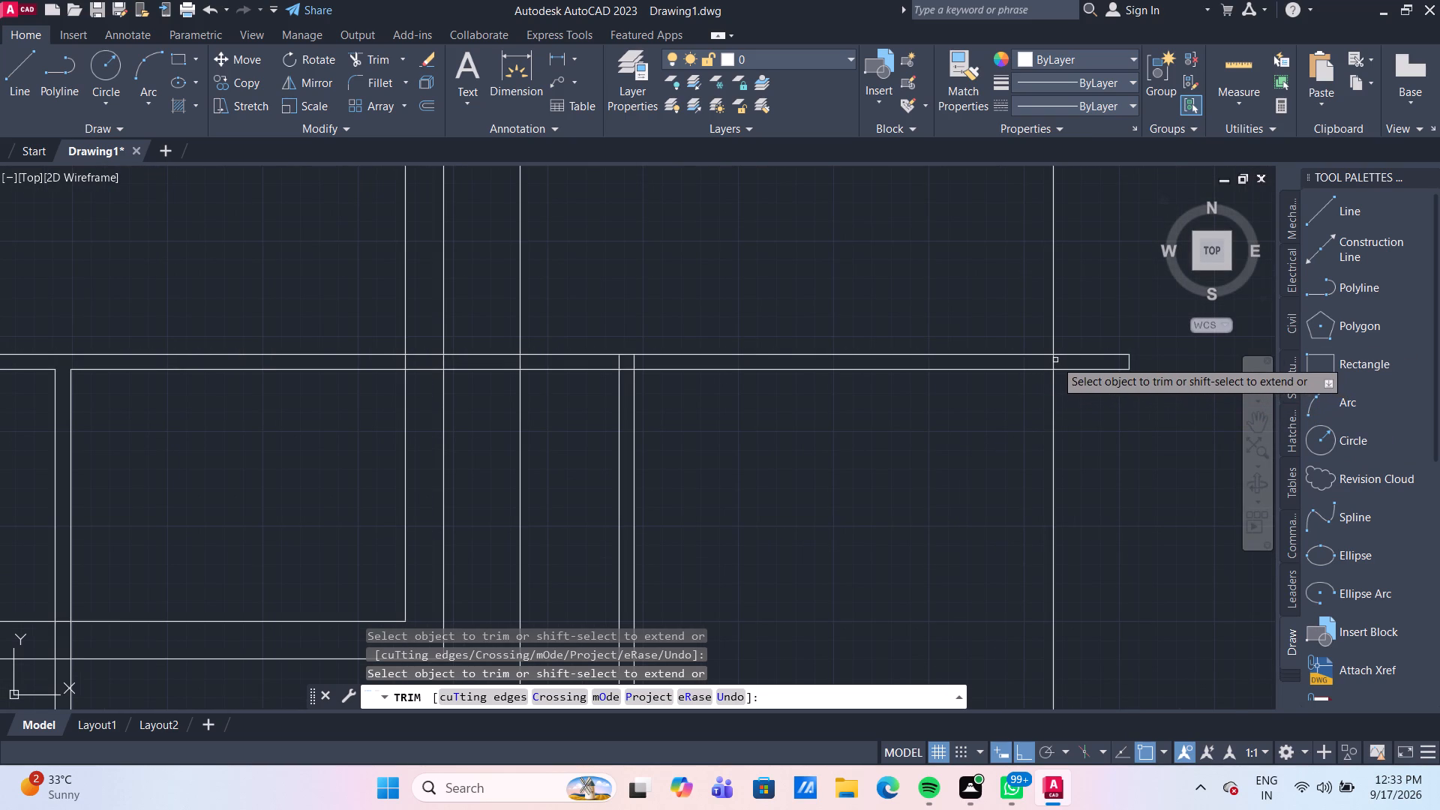
pyautogui.click(1054, 360)
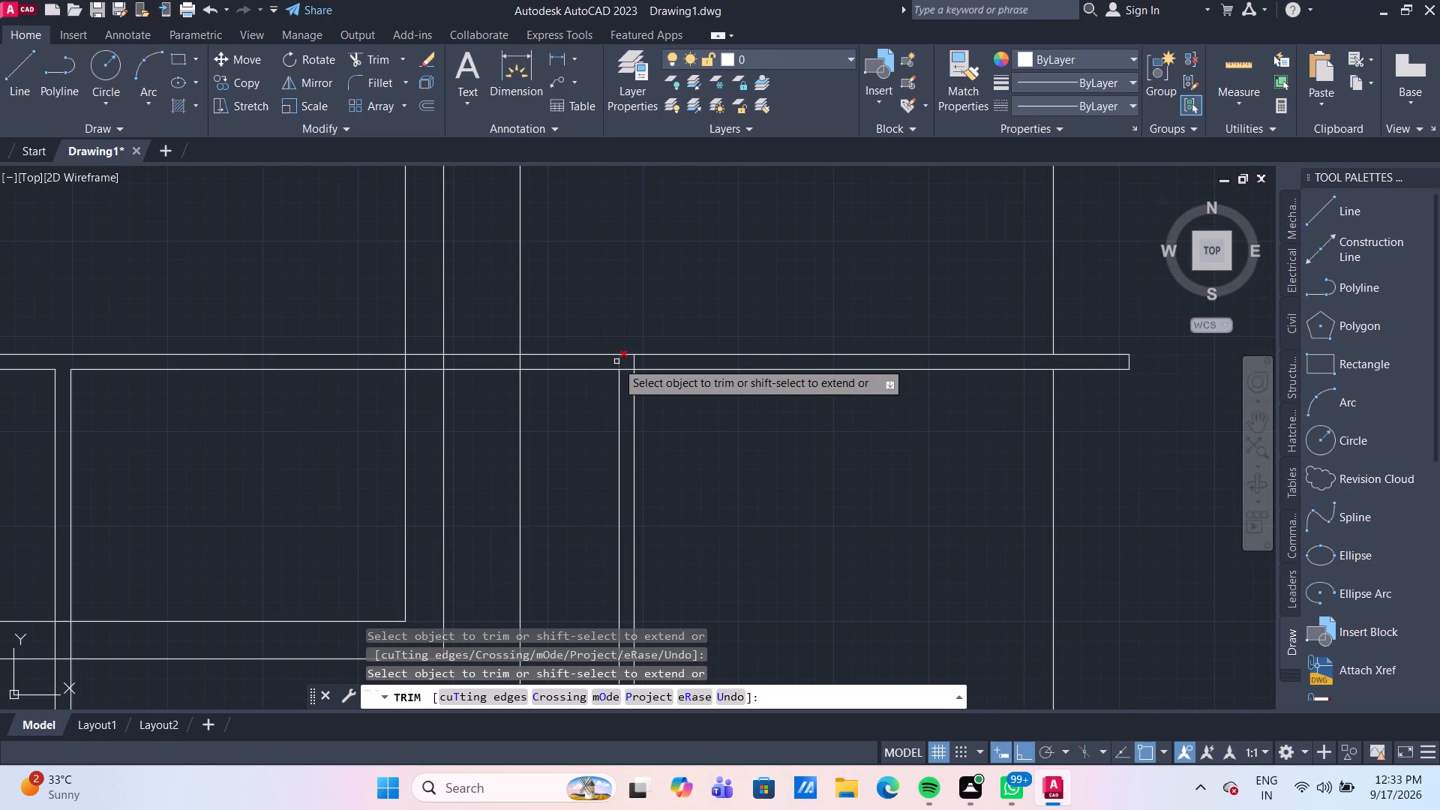
pyautogui.click(619, 361)
pyautogui.click(633, 361)
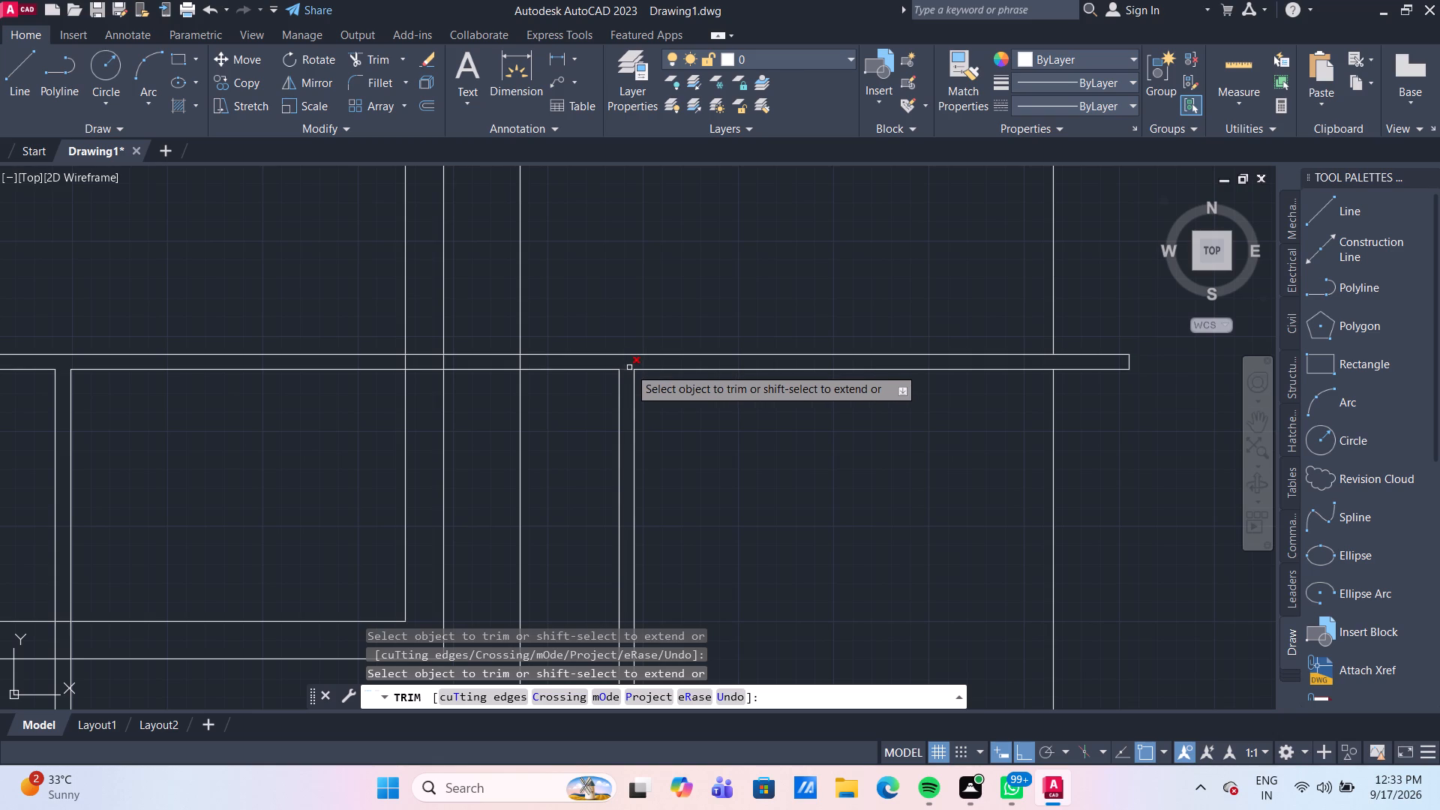
pyautogui.click(629, 367)
# Trim the door frame lines crossing inside the handrail on both sides of the right door and the right side of the left door.
pyautogui.scroll(-2, 704, 448)
pyautogui.moveTo(713, 490); pyautogui.dragTo(808, 499, button='middle')
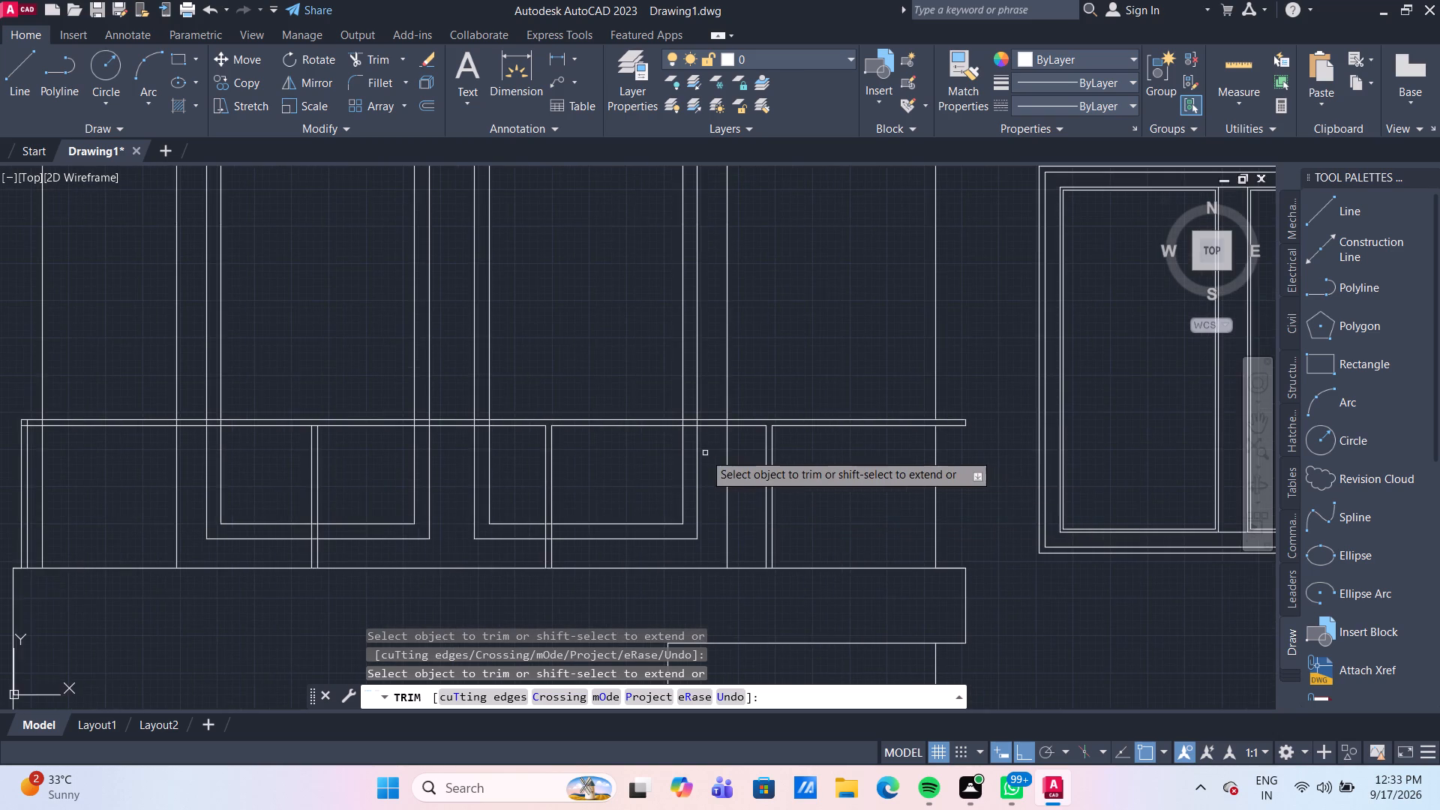
pyautogui.scroll(2, 704, 453)
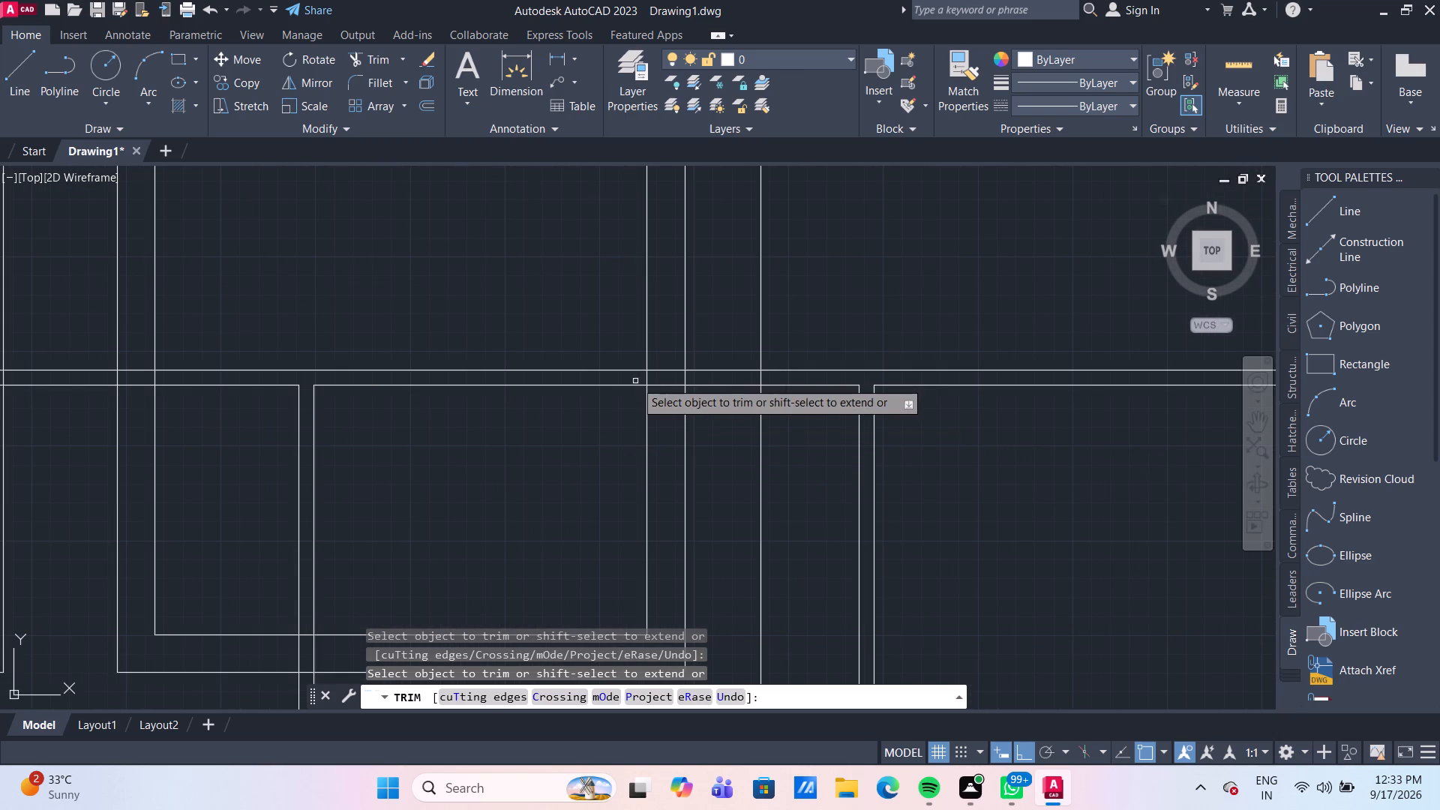
pyautogui.click(633, 379)
pyautogui.click(791, 376)
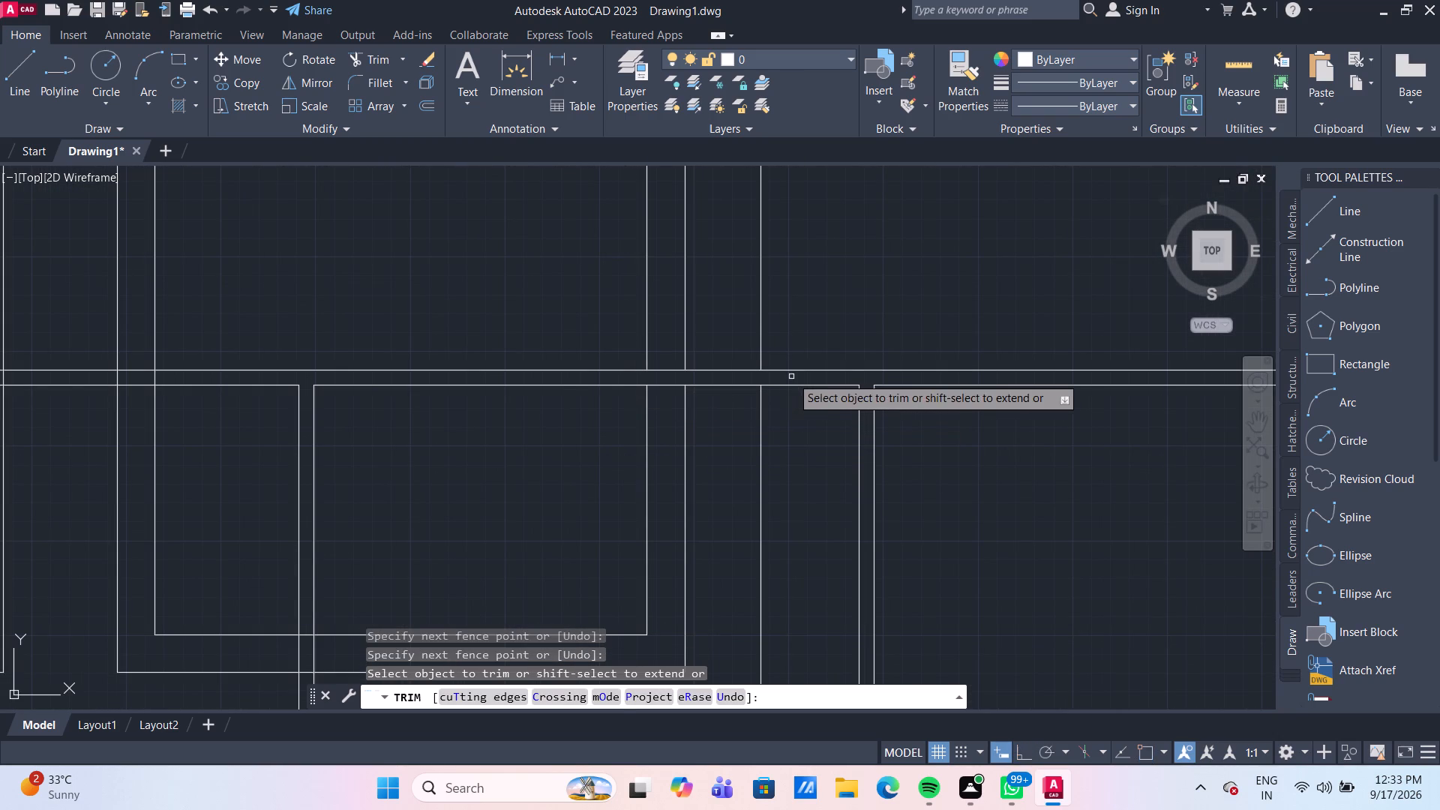
pyautogui.scroll(-3, 457, 418)
pyautogui.moveTo(428, 453); pyautogui.dragTo(616, 495, button='middle')
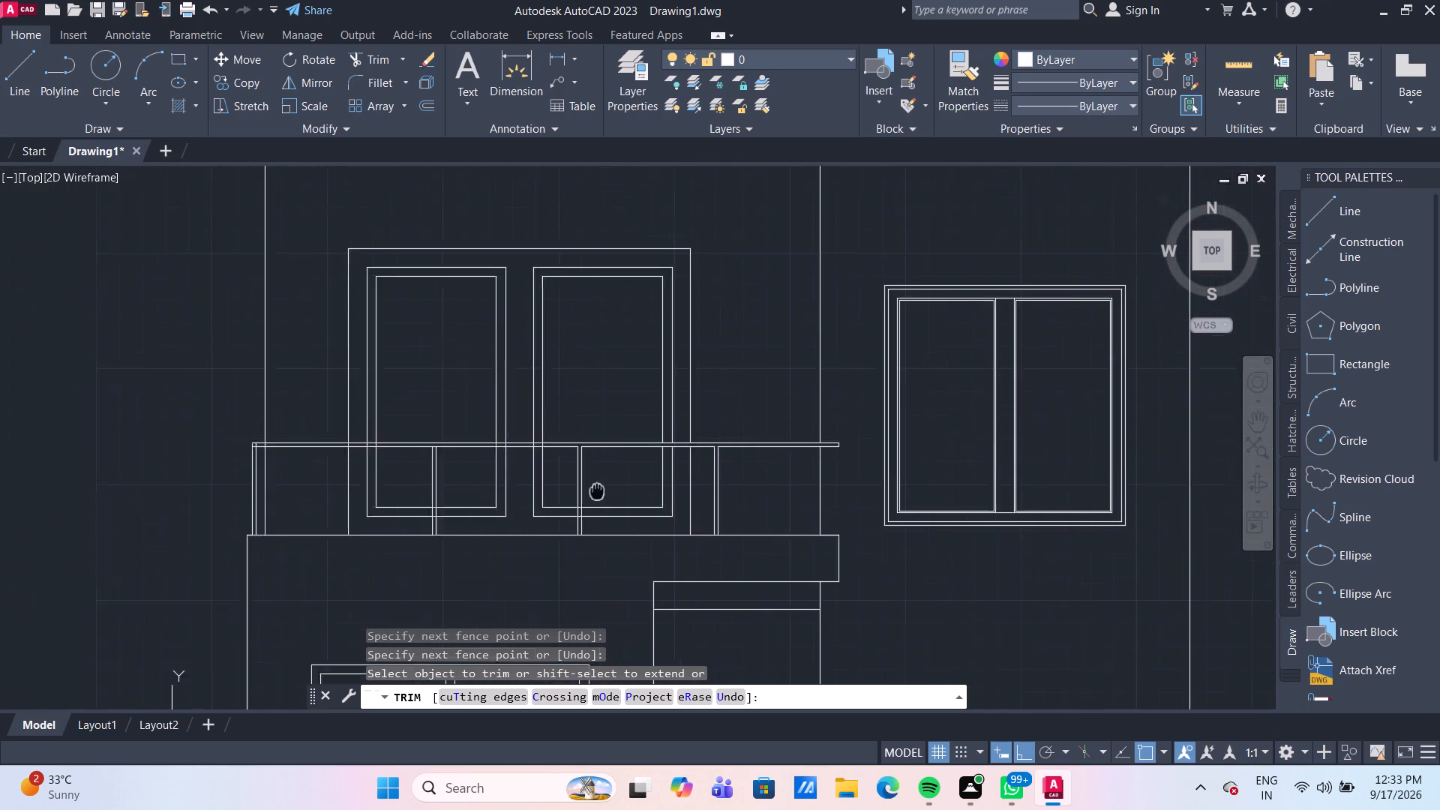
pyautogui.moveTo(616, 495); pyautogui.dragTo(628, 497, button='middle')
pyautogui.scroll(2, 538, 496)
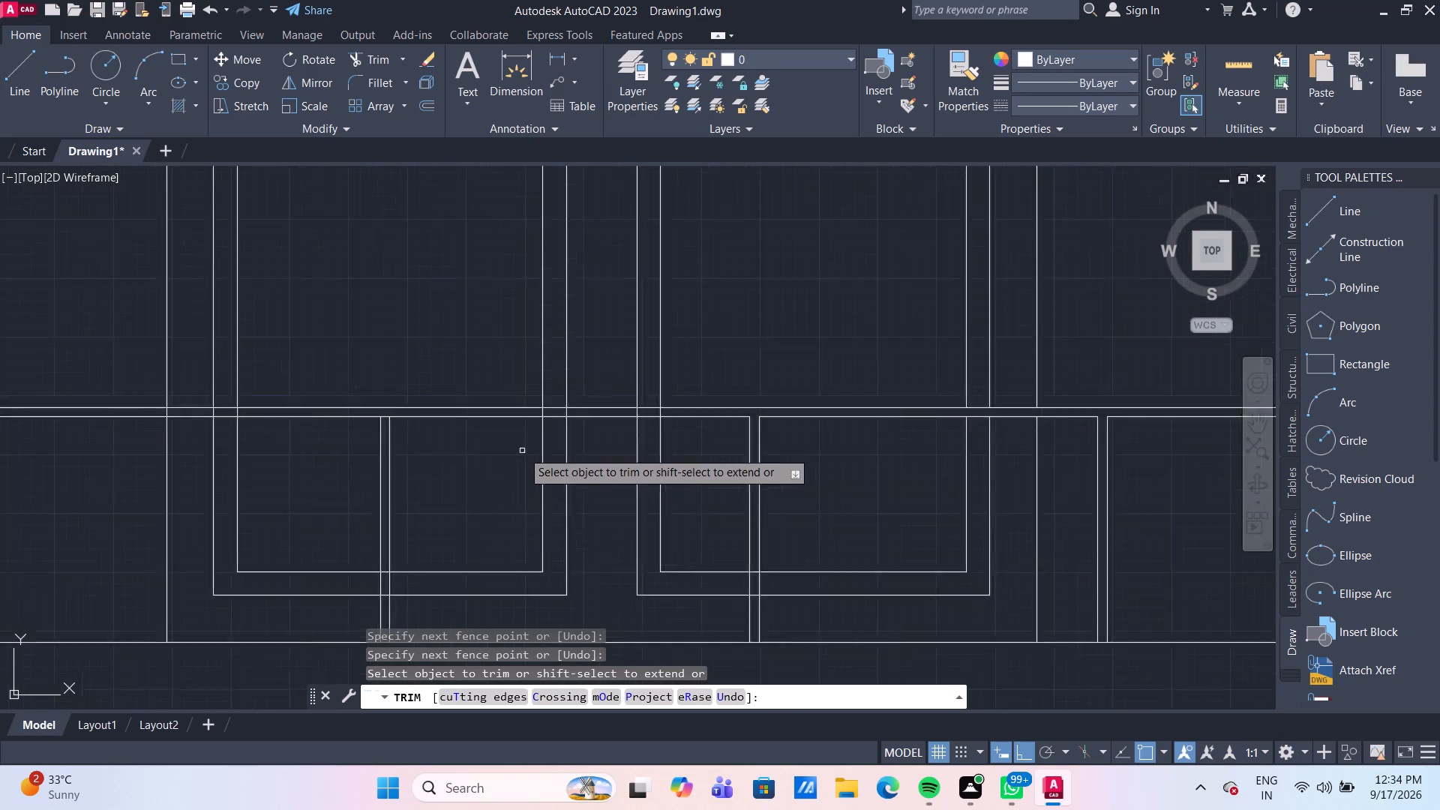
pyautogui.scroll(3, 522, 451)
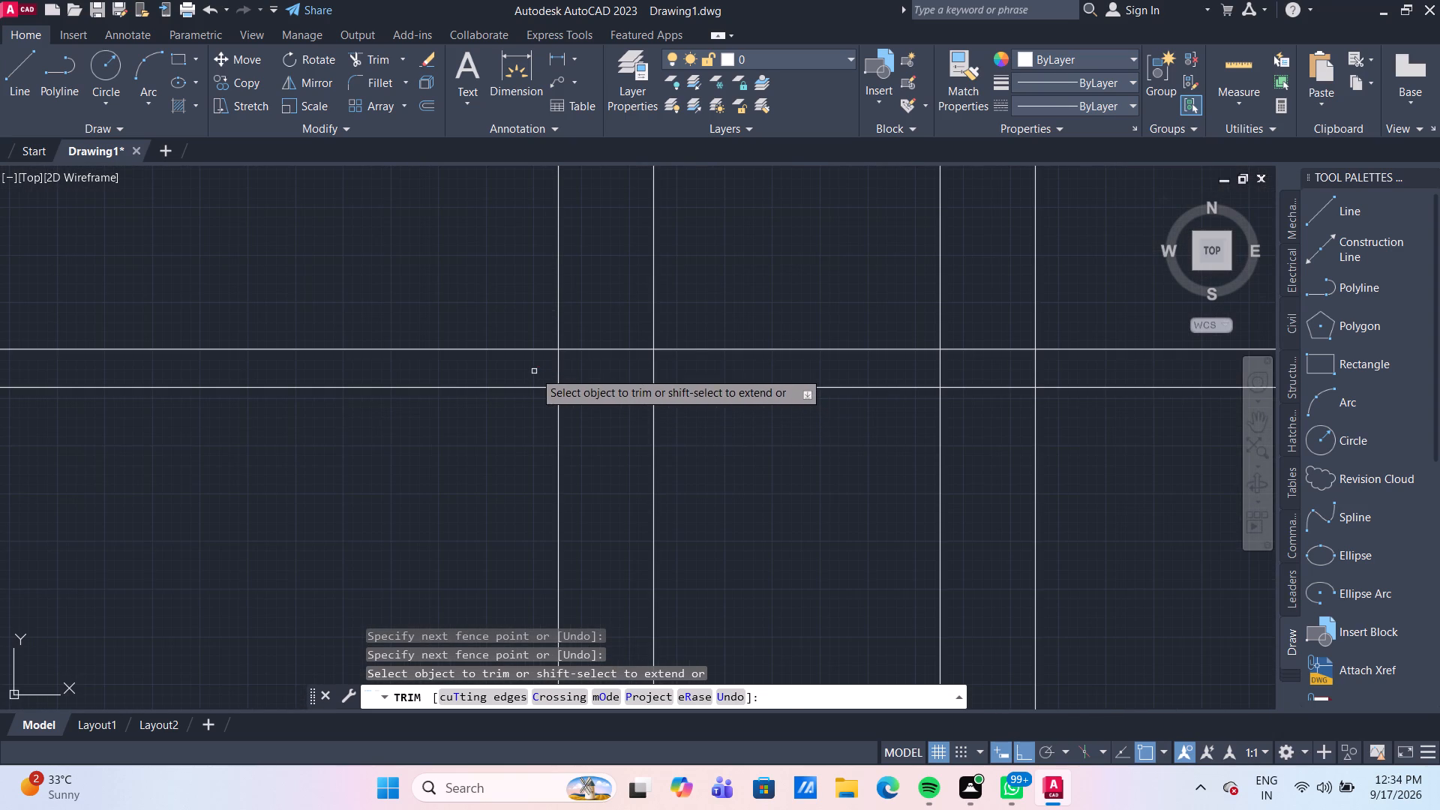
pyautogui.click(534, 371)
pyautogui.click(1060, 366)
# Trim the lower handrail line across the post at the left door, and the left-side frame lines of that door inside the handrail.
pyautogui.scroll(-4, 956, 448)
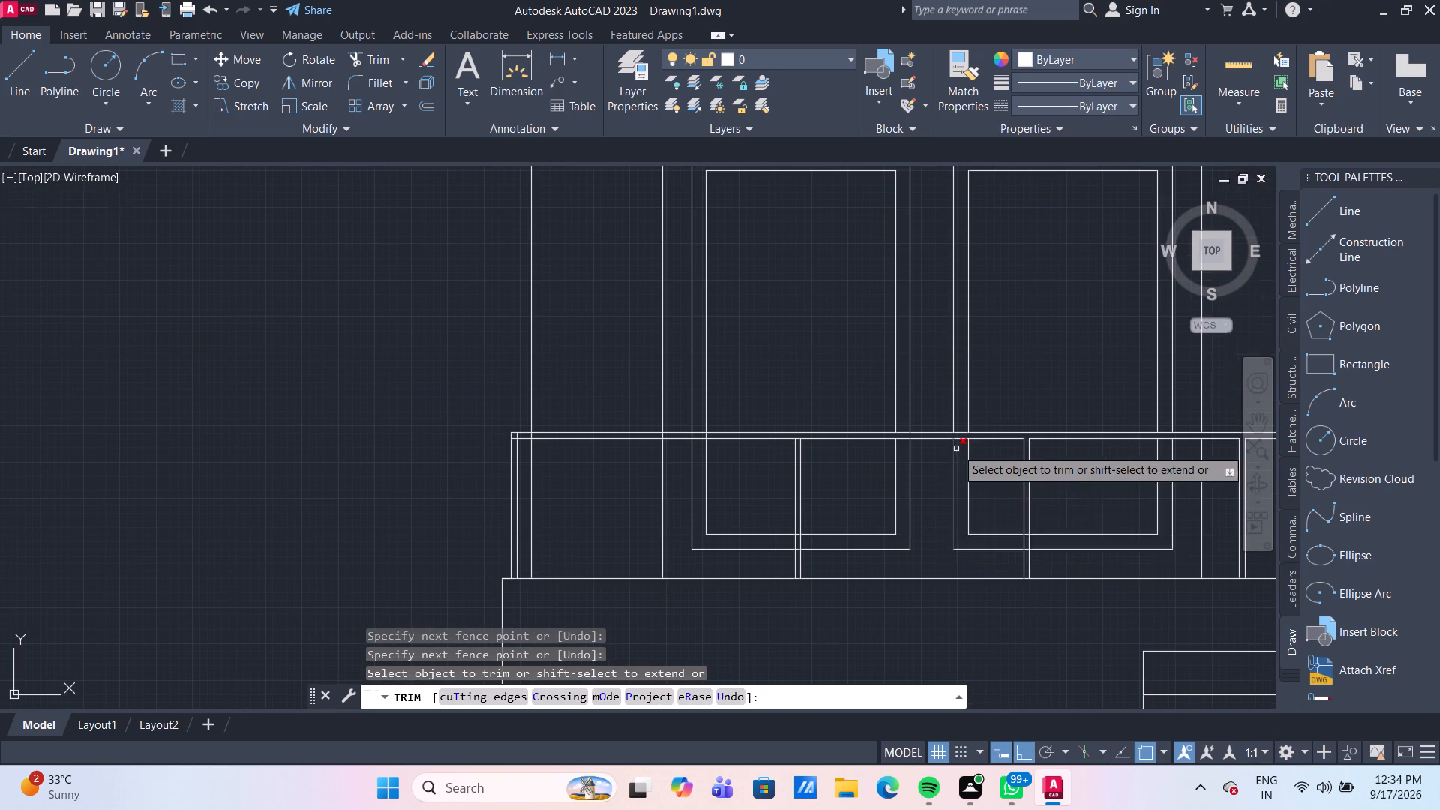
pyautogui.scroll(3, 755, 454)
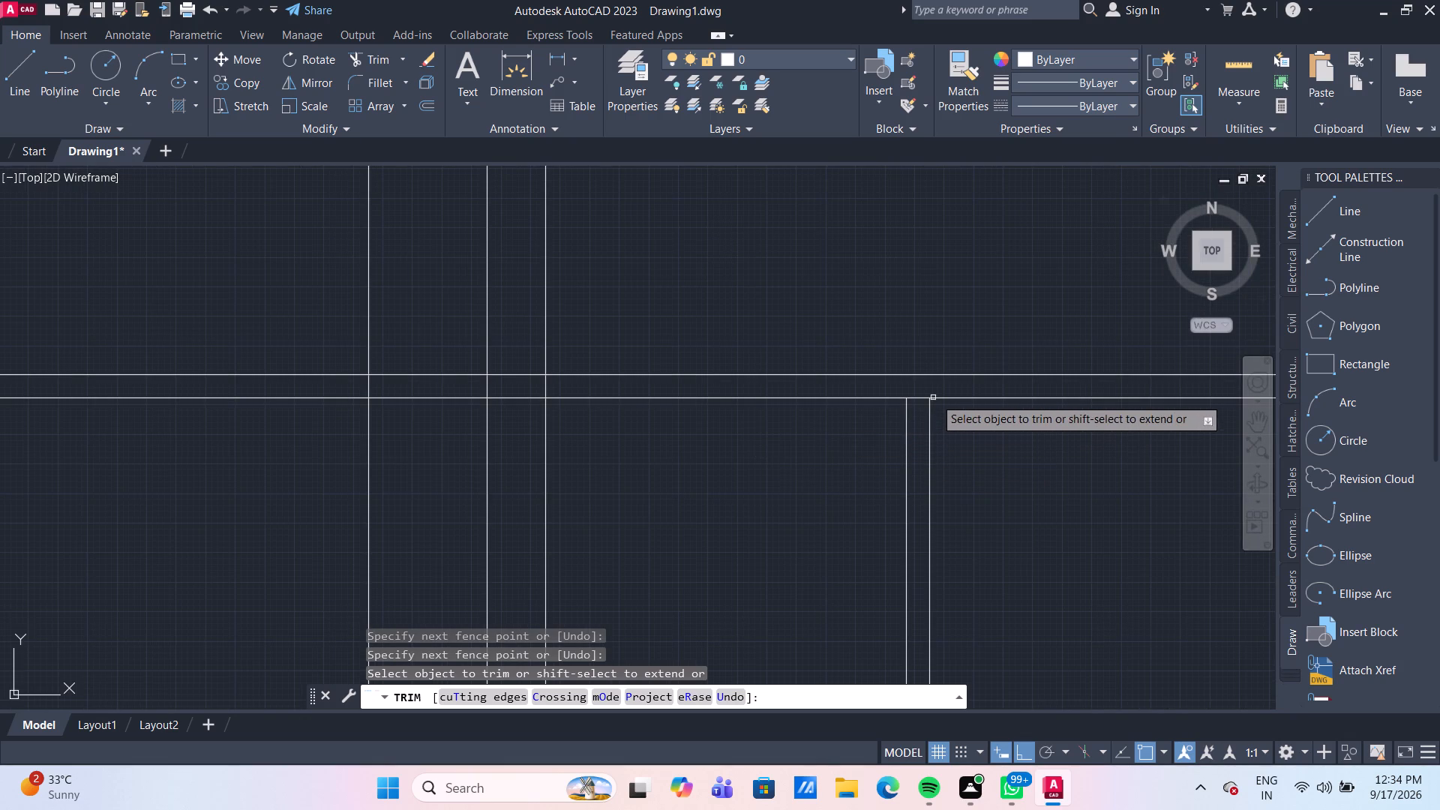
pyautogui.click(920, 400)
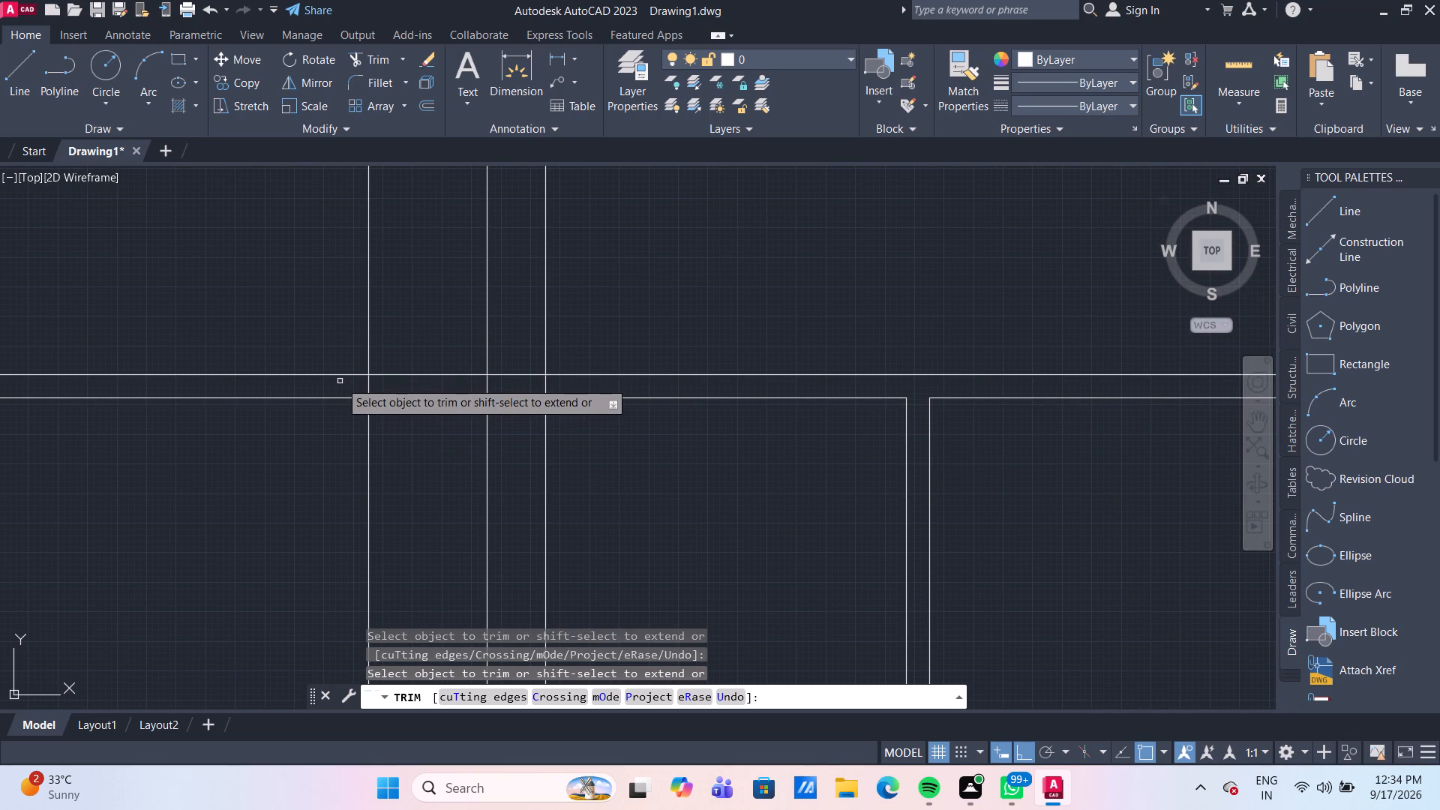
pyautogui.click(340, 381)
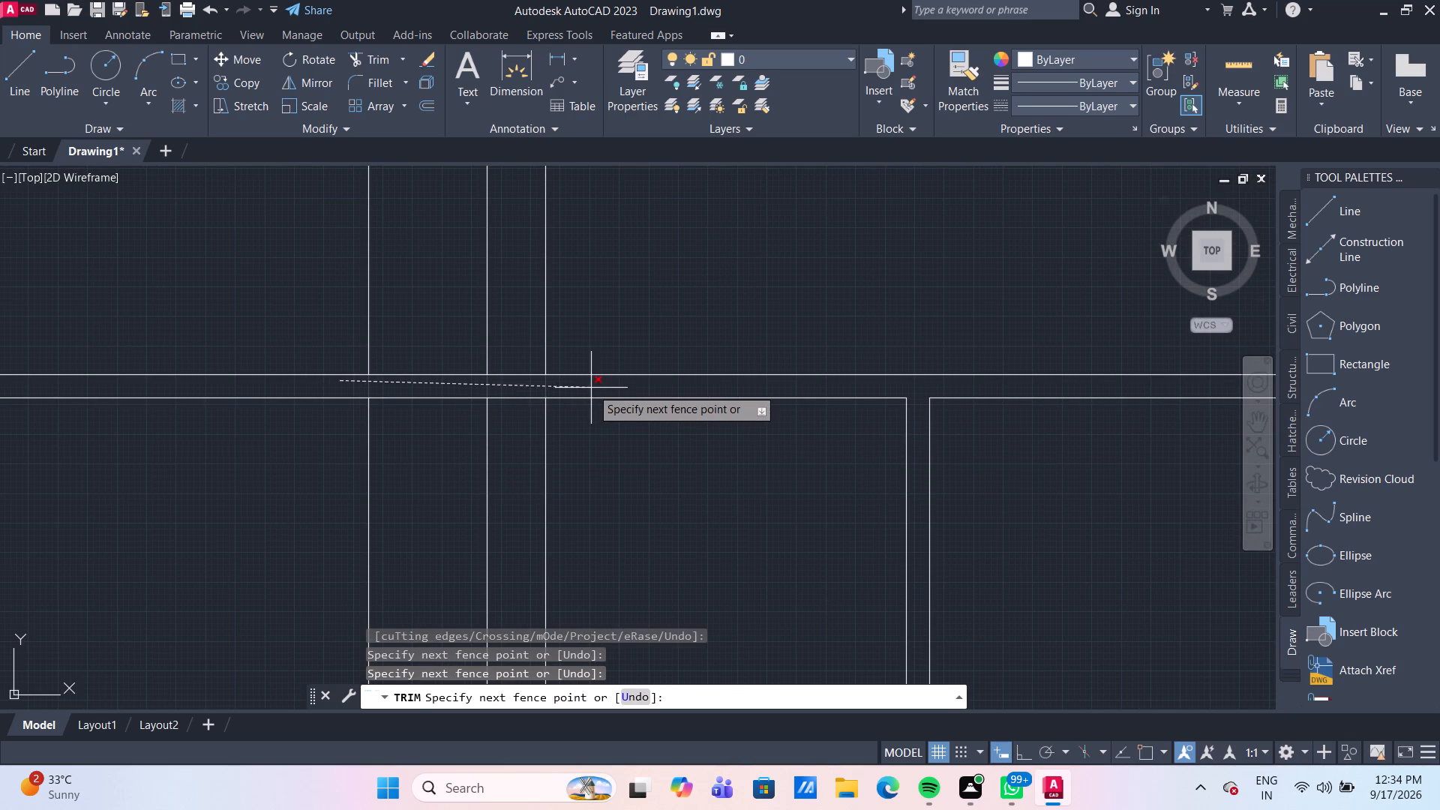
pyautogui.click(591, 388)
# Trim the overlapping lower handrail and inner post line segments at the railing's left corner.
pyautogui.scroll(-2, 591, 388)
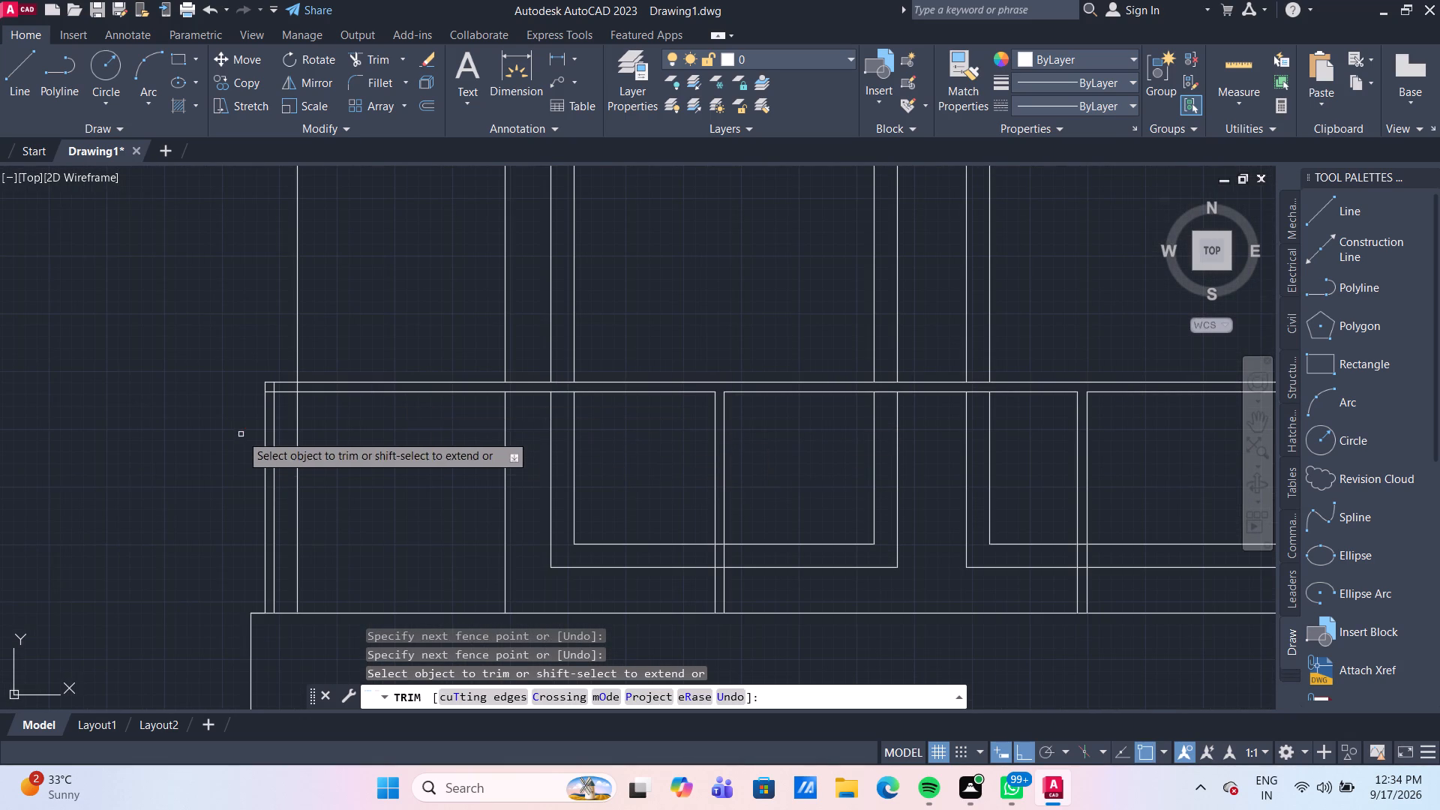
pyautogui.scroll(3, 283, 385)
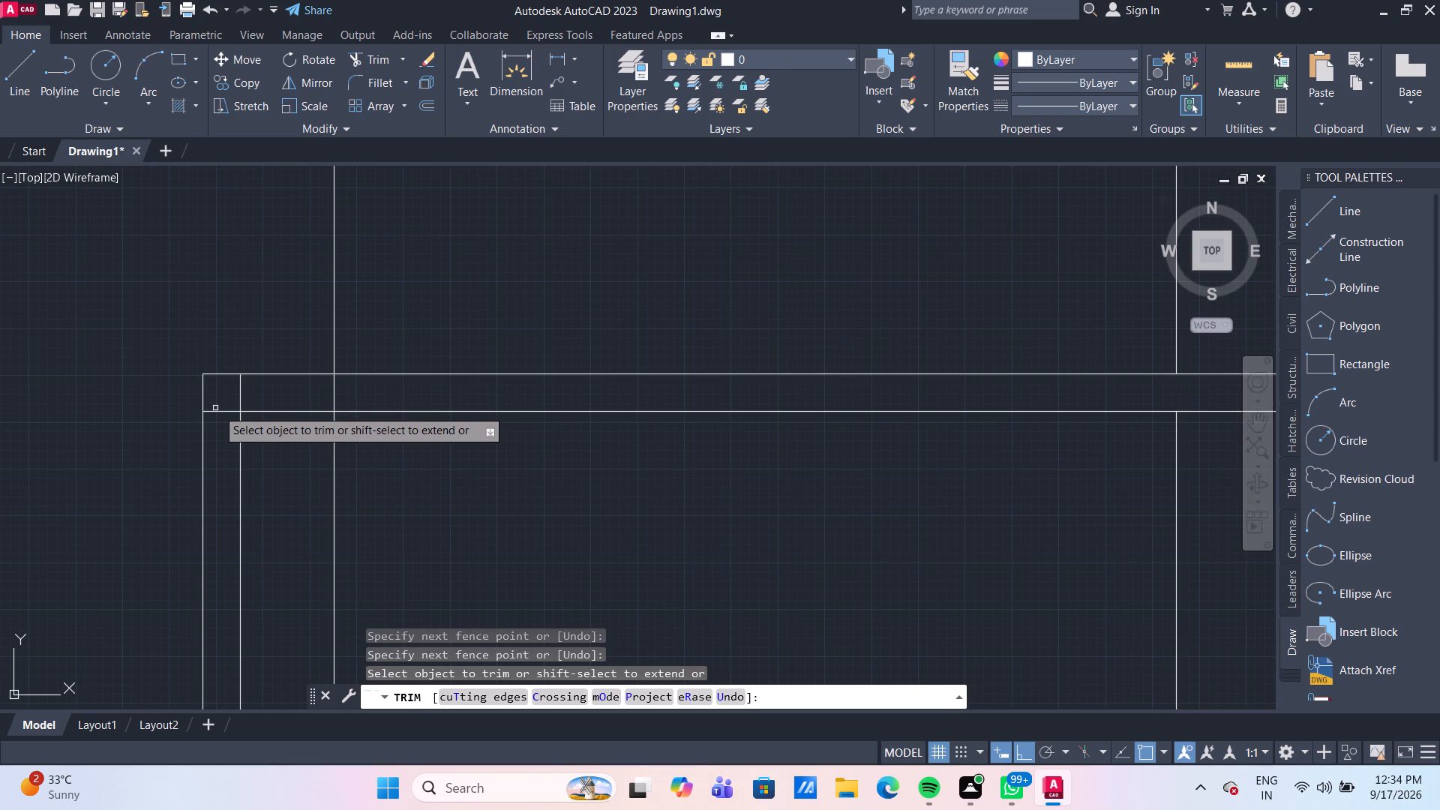
pyautogui.click(220, 410)
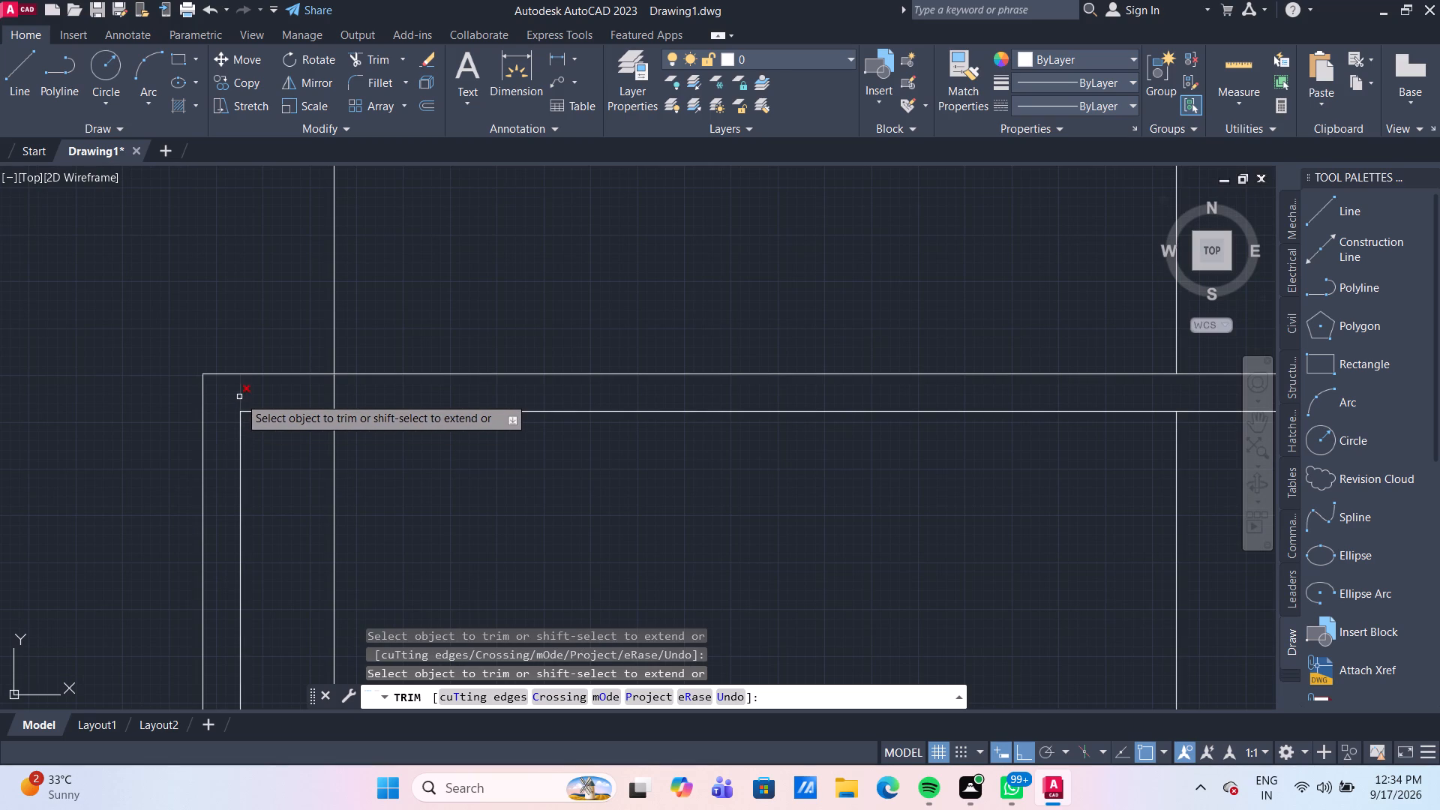
pyautogui.click(239, 397)
# Trim the left balcony door's two bottom frame lines where they cross between the paired lines of the railing post.
pyautogui.scroll(-3, 376, 495)
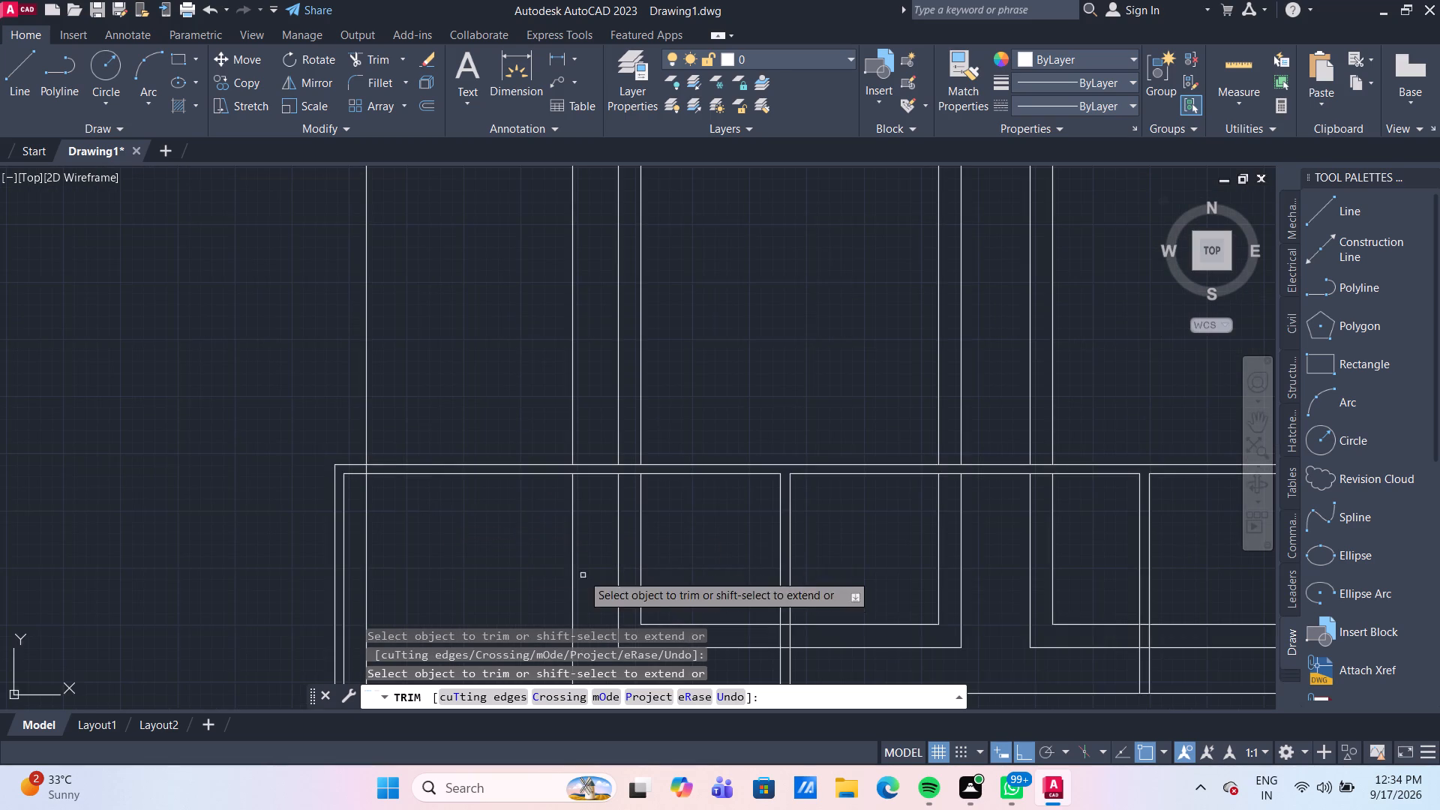
pyautogui.moveTo(578, 571); pyautogui.dragTo(529, 424, button='middle')
pyautogui.scroll(-1, 529, 424)
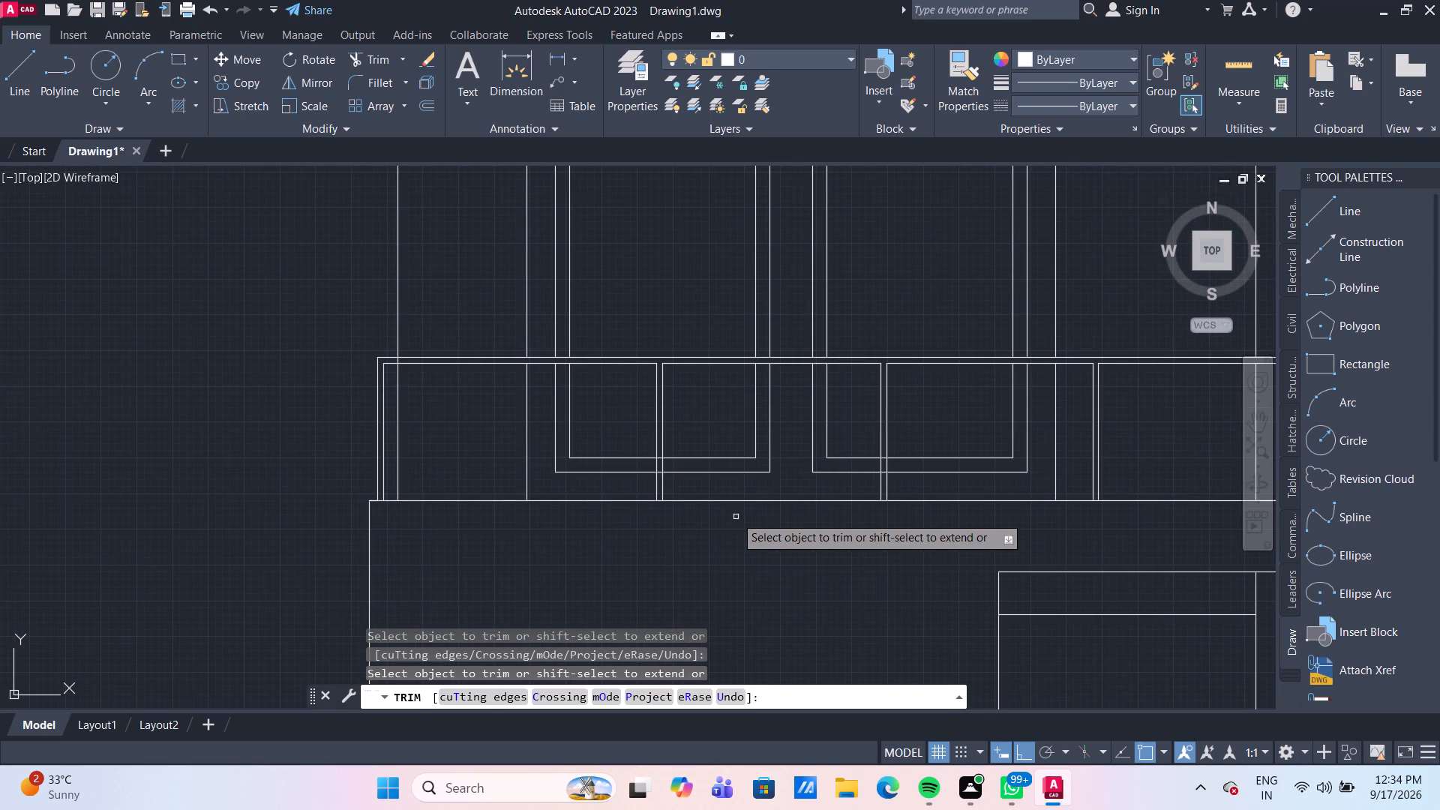
pyautogui.moveTo(967, 495); pyautogui.dragTo(824, 486, button='middle')
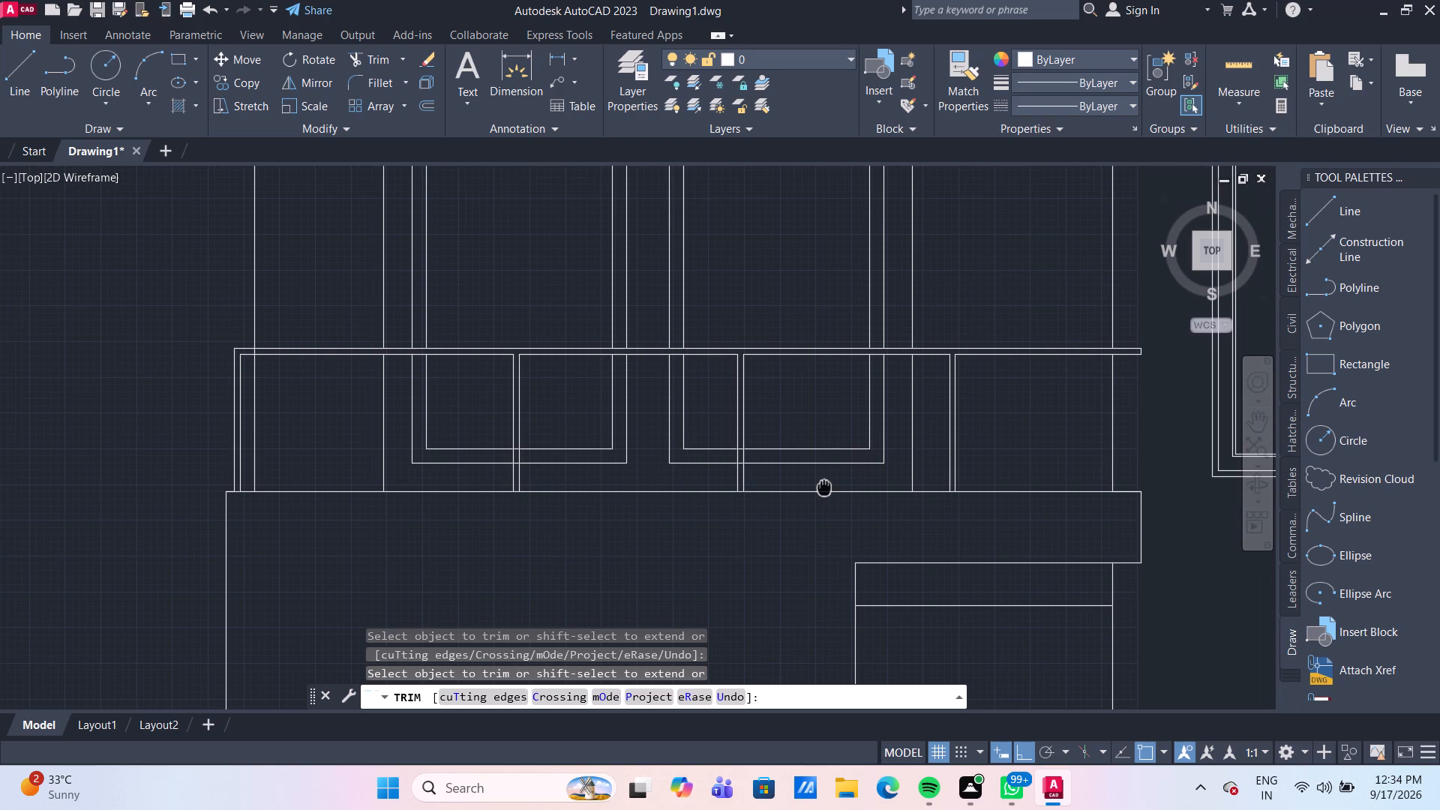
pyautogui.moveTo(824, 486); pyautogui.dragTo(805, 478, button='middle')
pyautogui.scroll(2, 468, 430)
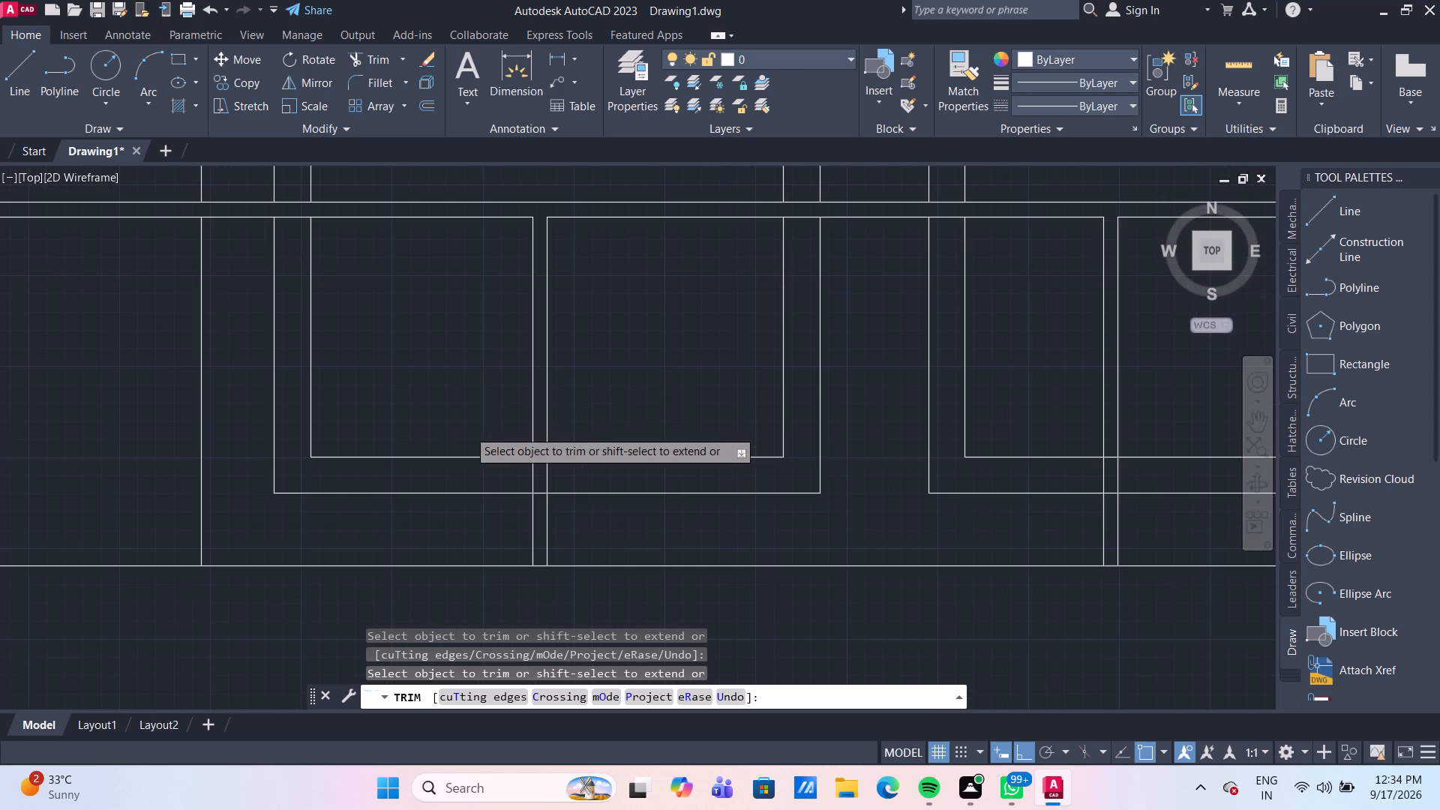
pyautogui.scroll(2, 550, 450)
pyautogui.moveTo(518, 451); pyautogui.dragTo(512, 478)
pyautogui.click(517, 566)
# Trim the right balcony door's two bottom frame lines where they cross between the paired lines of the railing post.
pyautogui.scroll(-3, 570, 464)
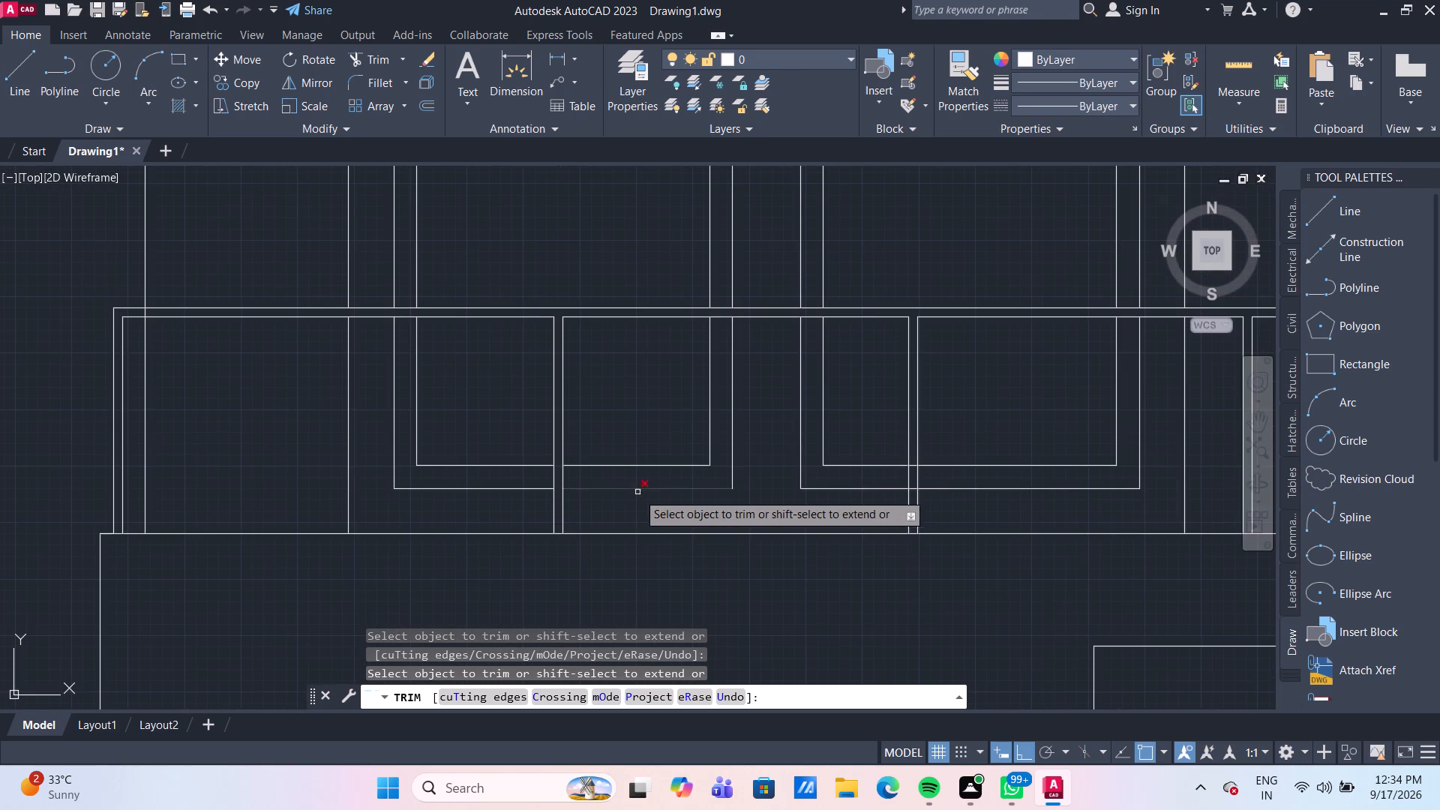
pyautogui.moveTo(1053, 504); pyautogui.dragTo(920, 497, button='middle')
pyautogui.scroll(1, 778, 485)
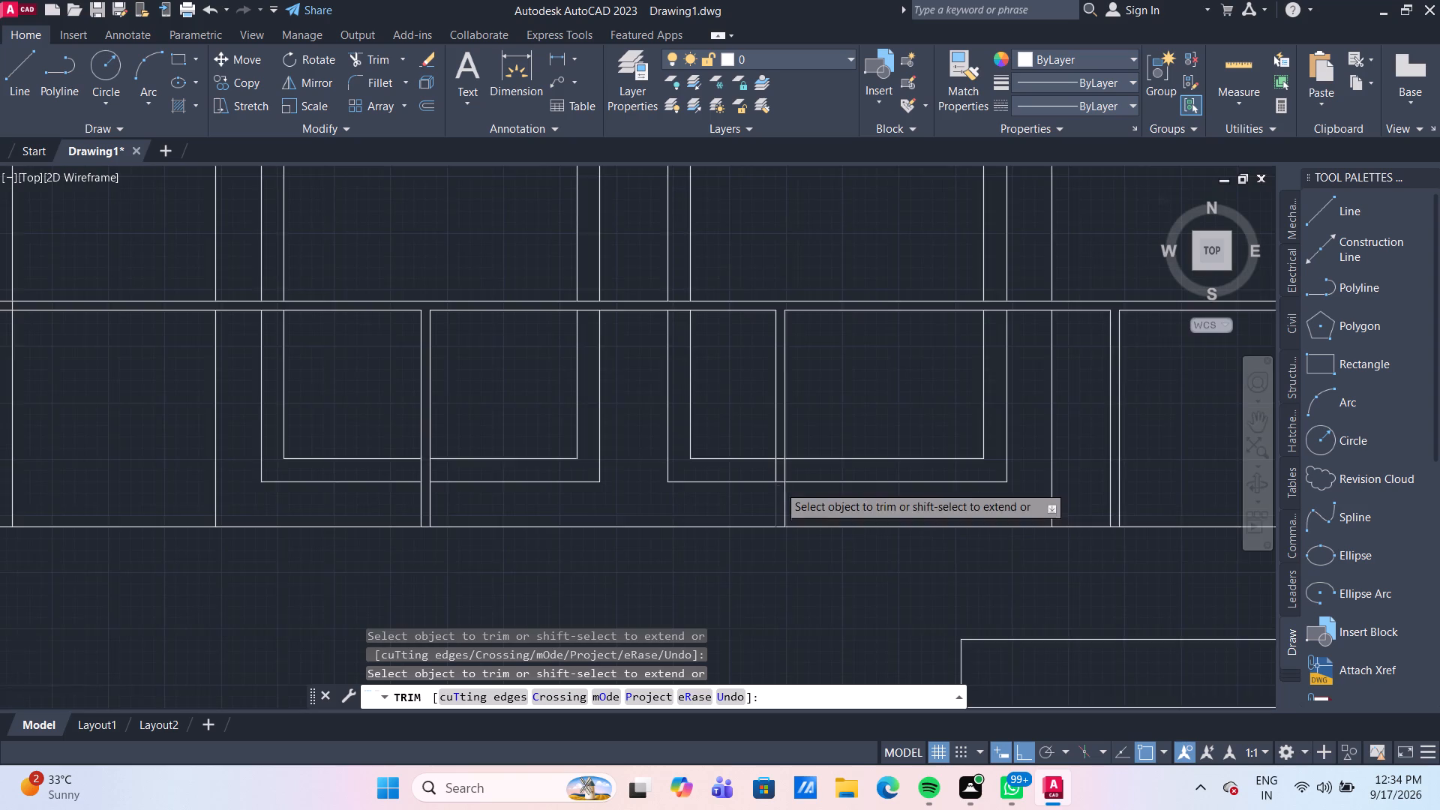
pyautogui.scroll(2, 778, 485)
pyautogui.click(774, 373)
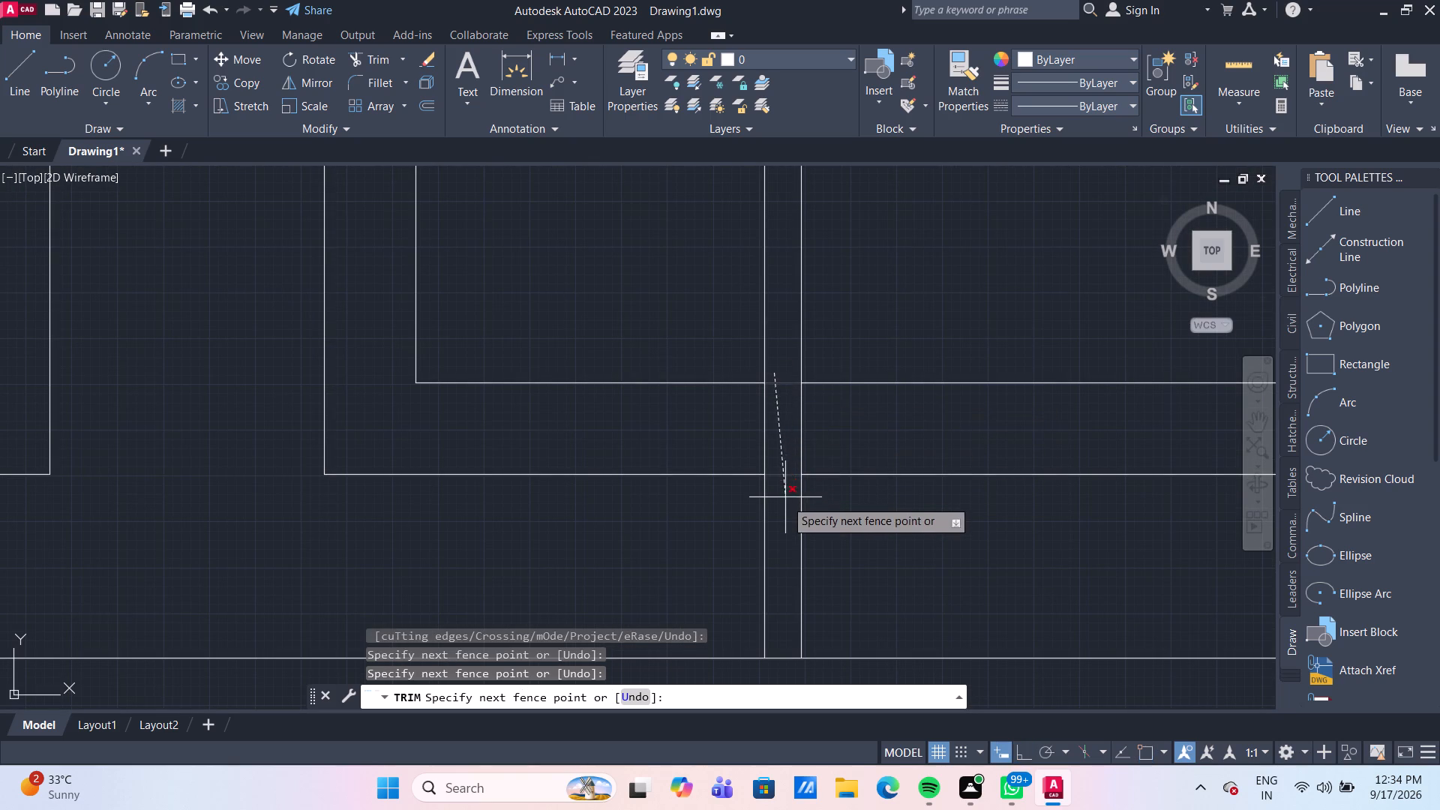
pyautogui.click(785, 499)
pyautogui.scroll(-3, 859, 502)
pyautogui.scroll(-2, 1005, 505)
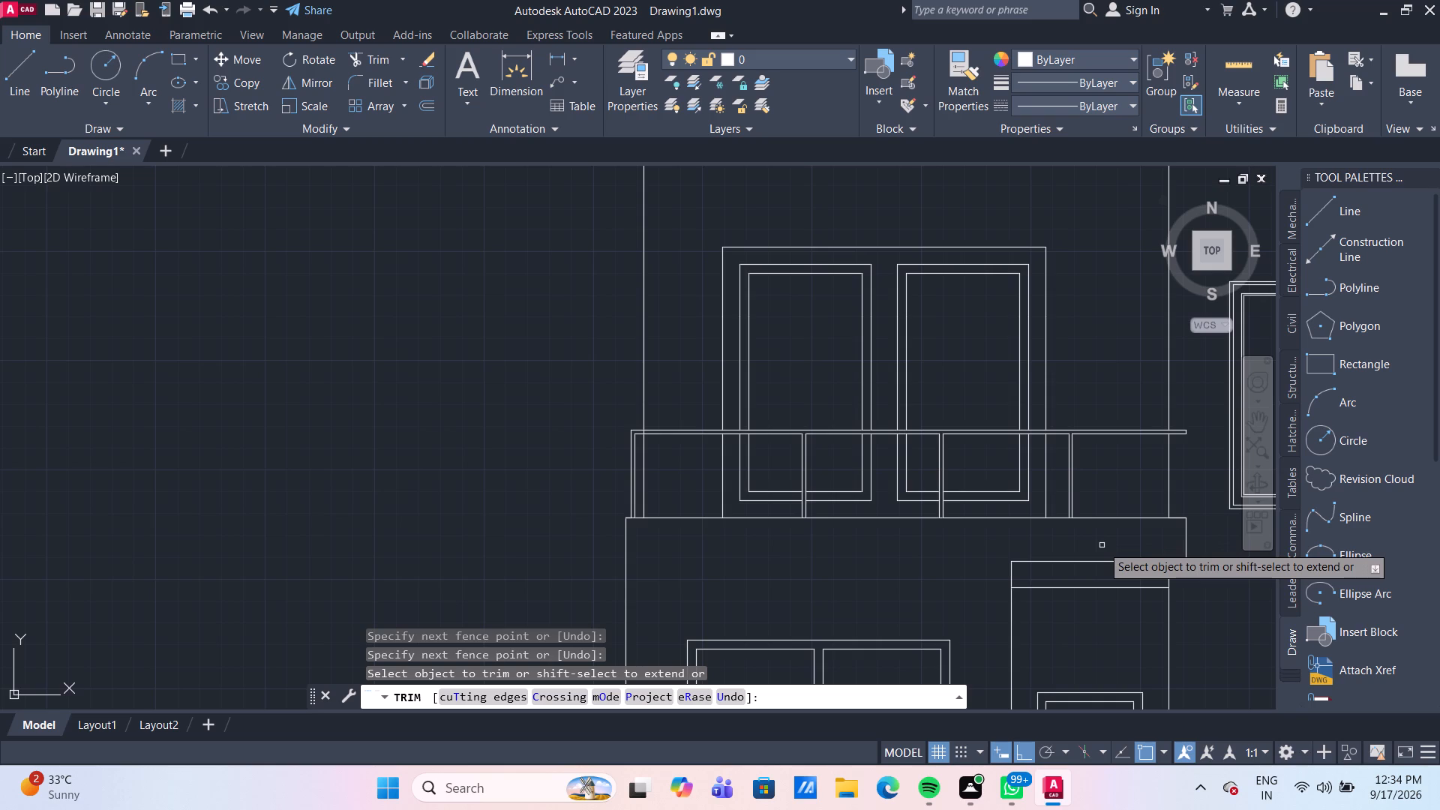
pyautogui.scroll(-3, 1006, 499)
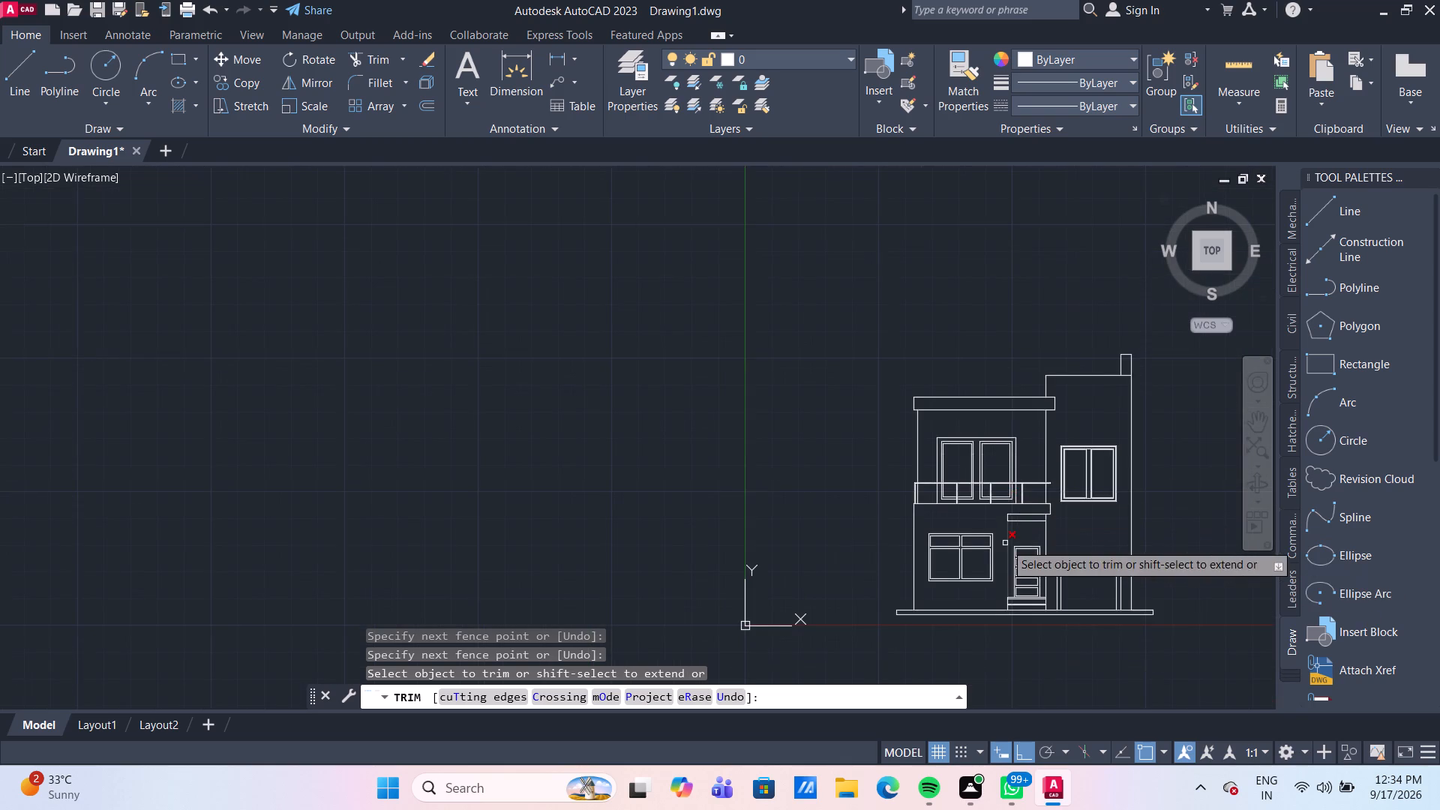
pyautogui.moveTo(1005, 543); pyautogui.dragTo(664, 500, button='middle')
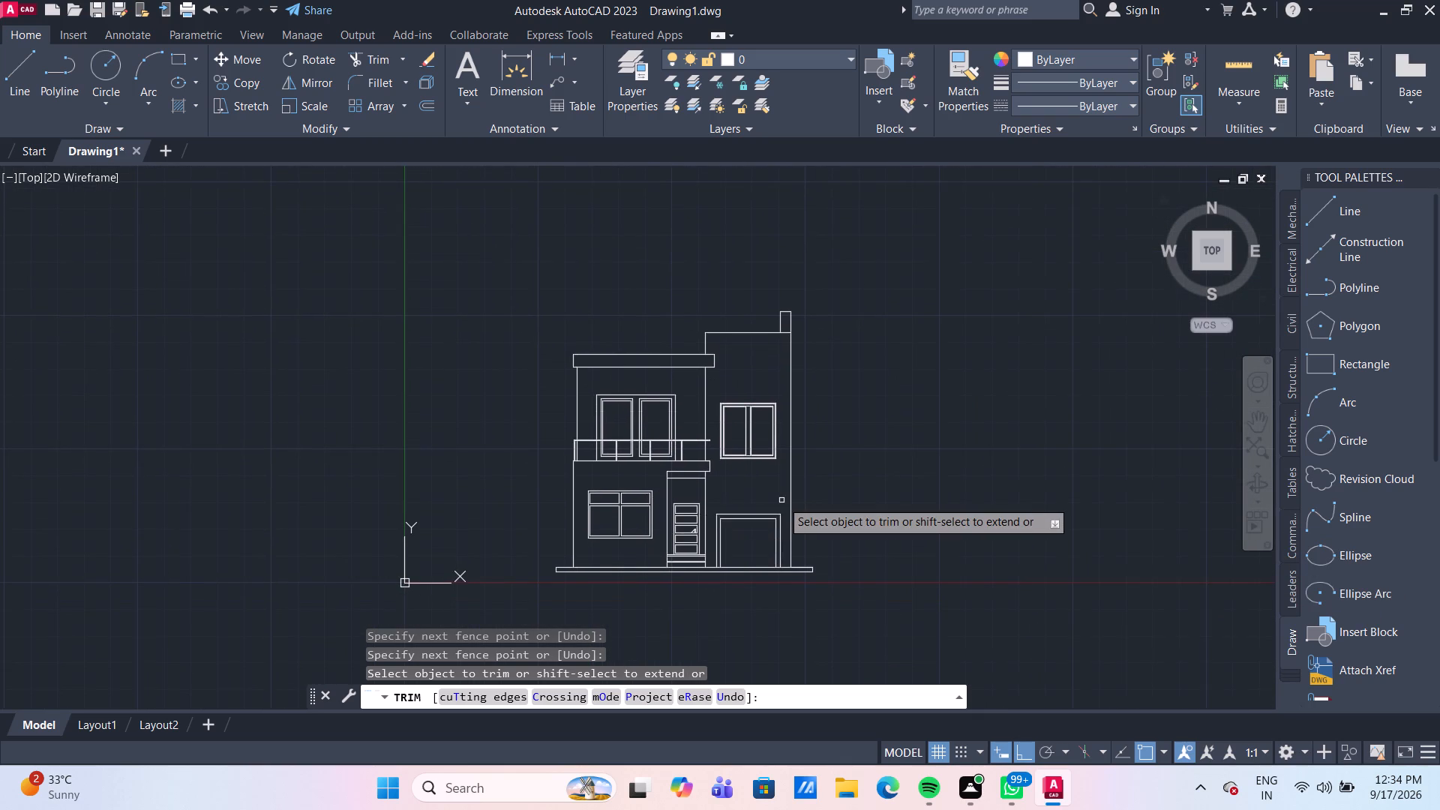
# Examine the balcony railing and quick-measure the clearances around its right end bay.
pyautogui.scroll(1, 781, 500)
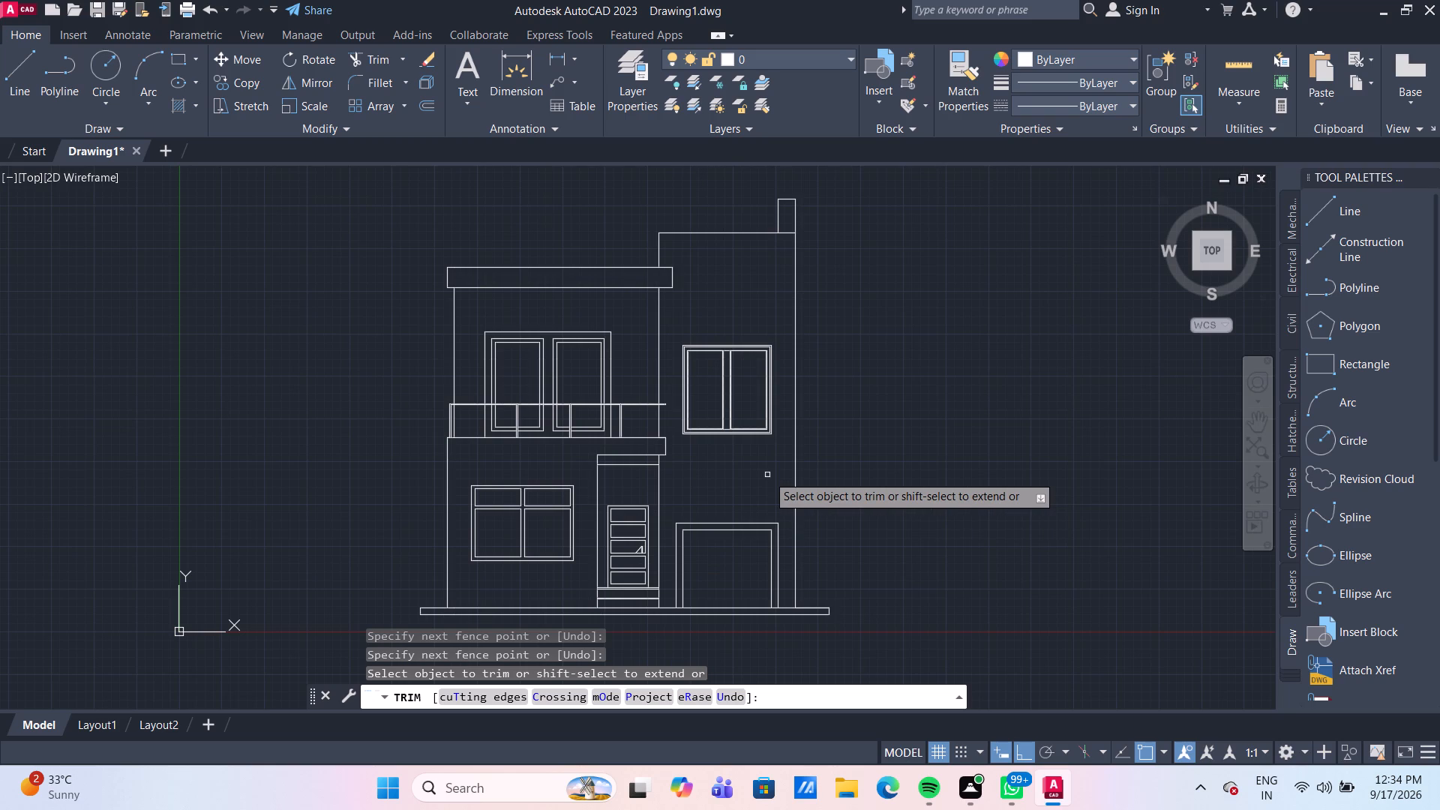
pyautogui.press('Escape')
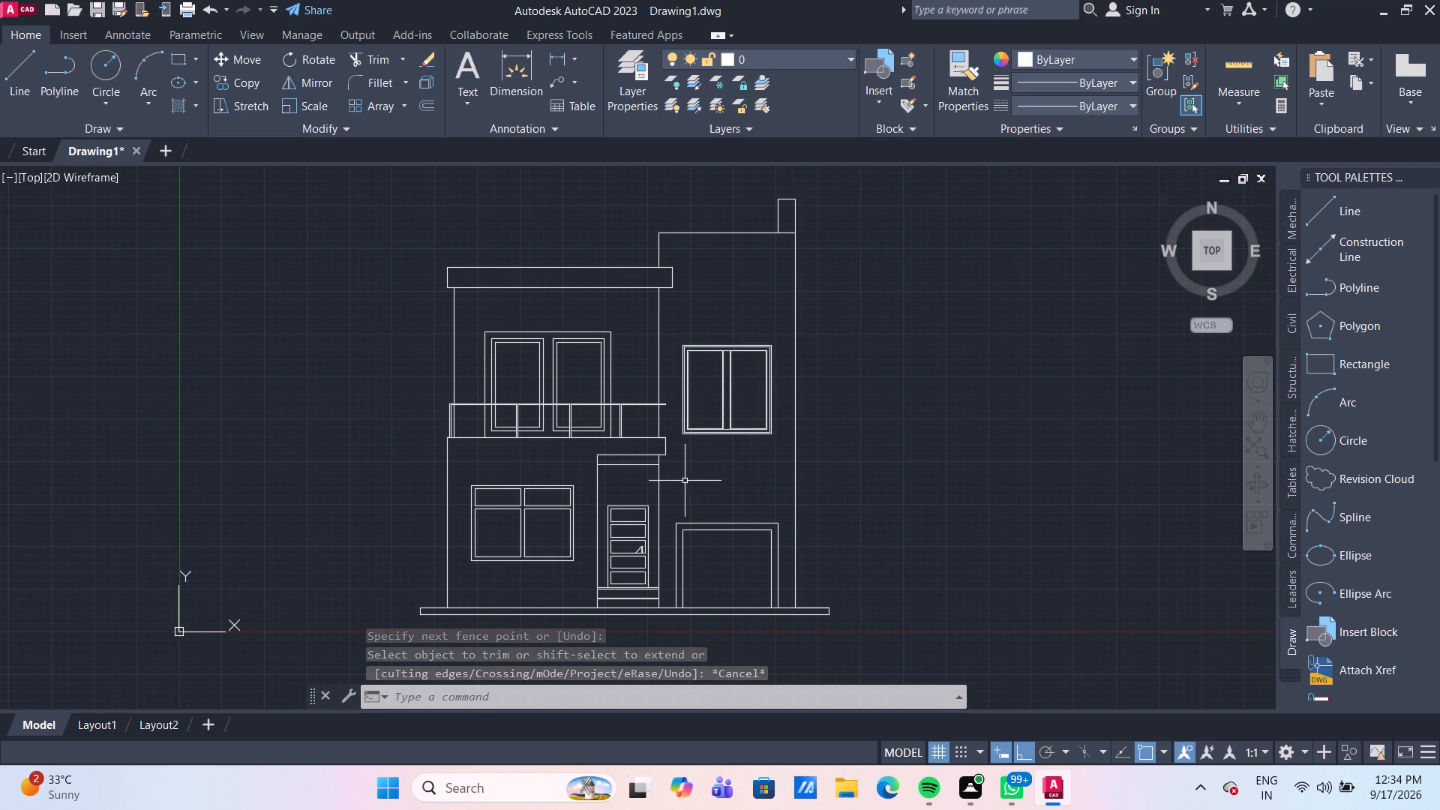
pyautogui.scroll(1, 703, 499)
pyautogui.moveTo(710, 499); pyautogui.dragTo(762, 487, button='middle')
pyautogui.scroll(1, 676, 401)
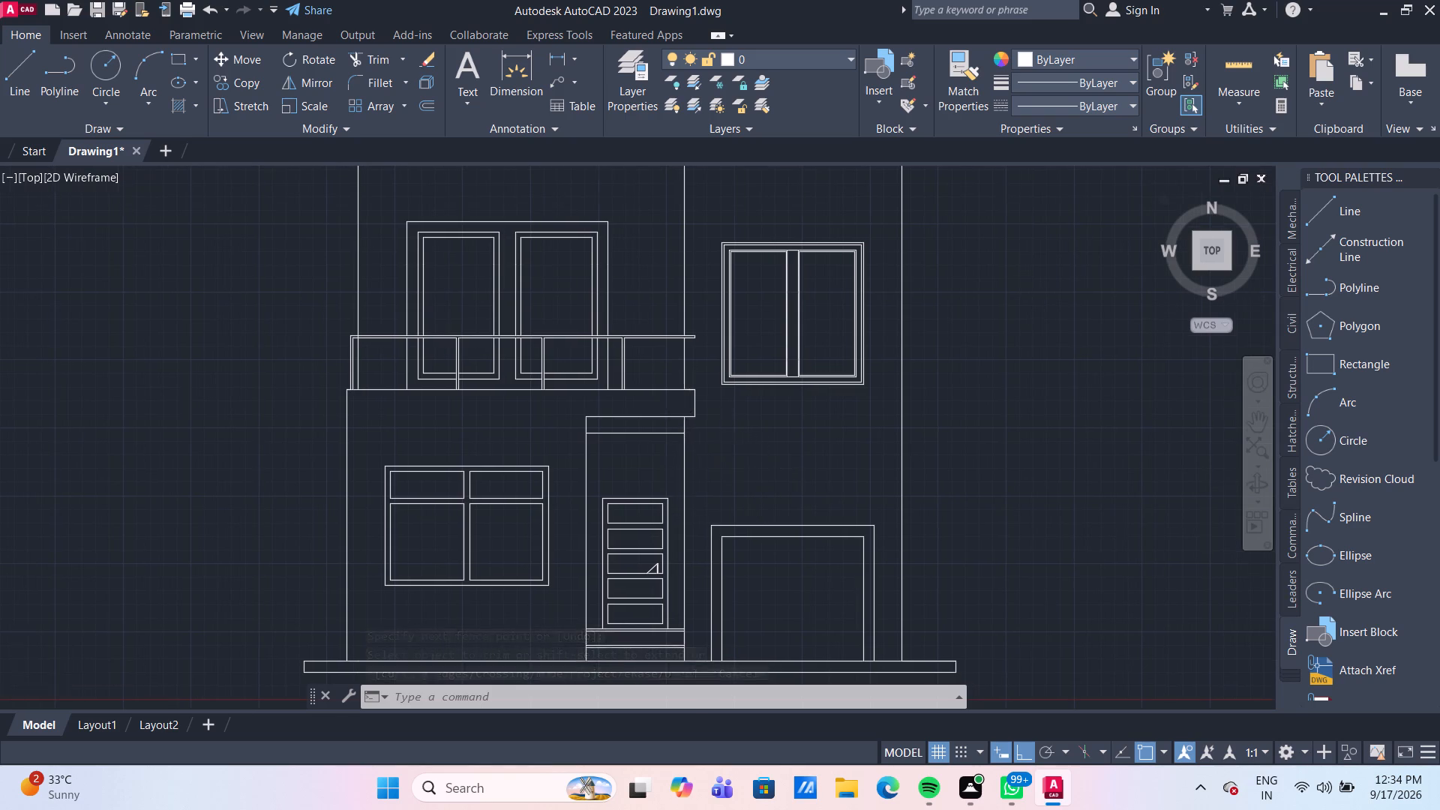
pyautogui.scroll(1, 676, 401)
pyautogui.moveTo(649, 337); pyautogui.dragTo(701, 513, button='middle')
pyautogui.scroll(-2, 700, 513)
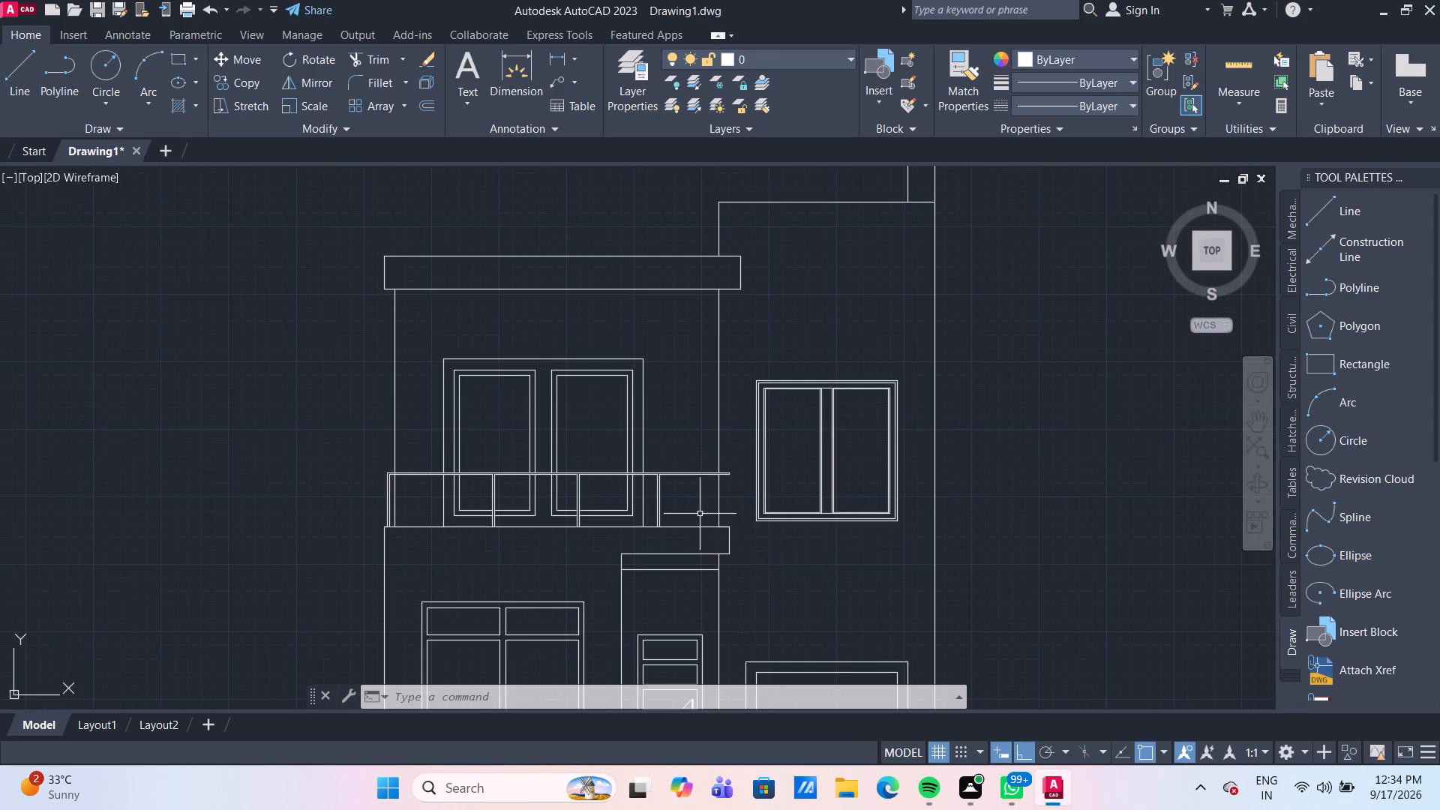
pyautogui.moveTo(769, 538); pyautogui.dragTo(738, 471, button='middle')
pyautogui.scroll(-1, 739, 494)
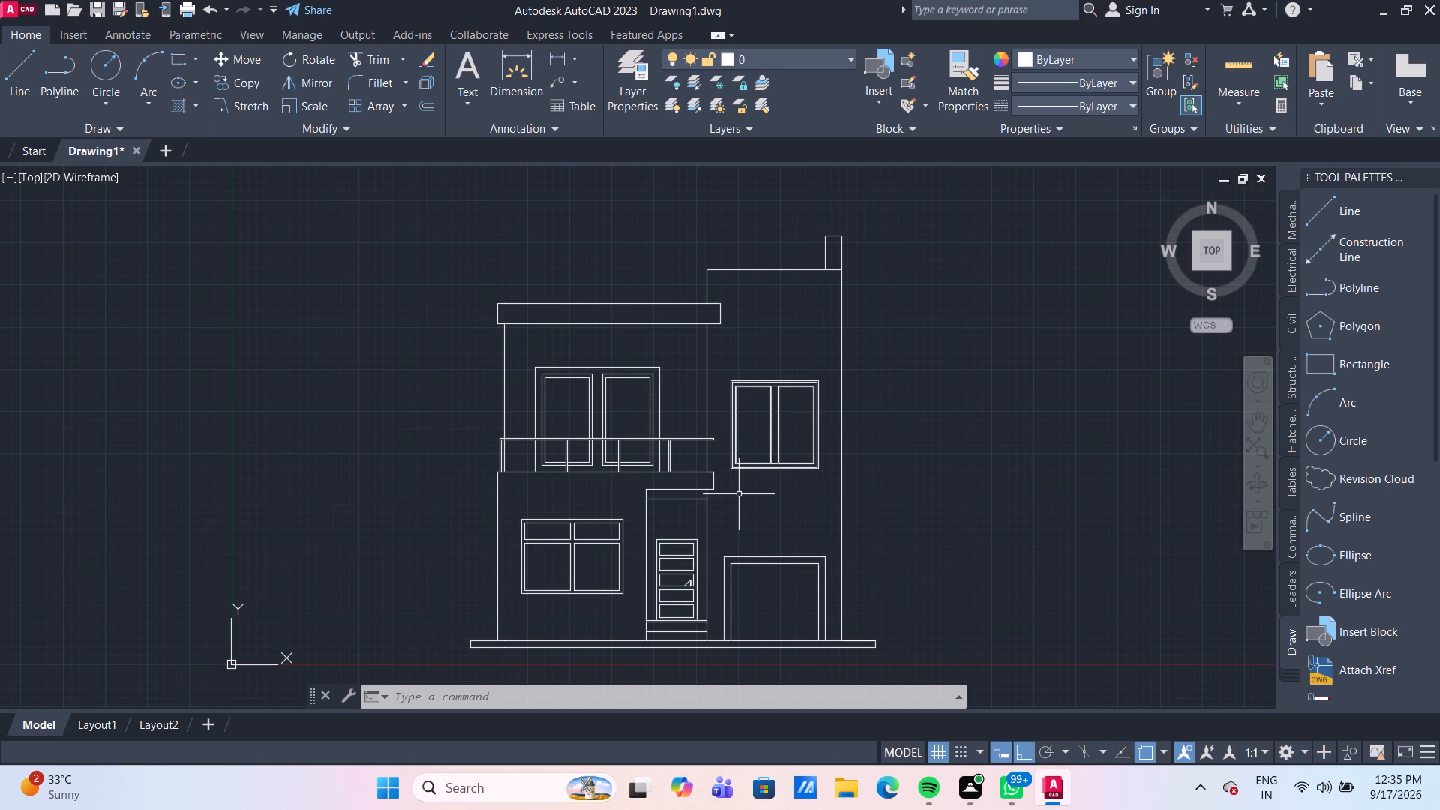
pyautogui.scroll(3, 717, 490)
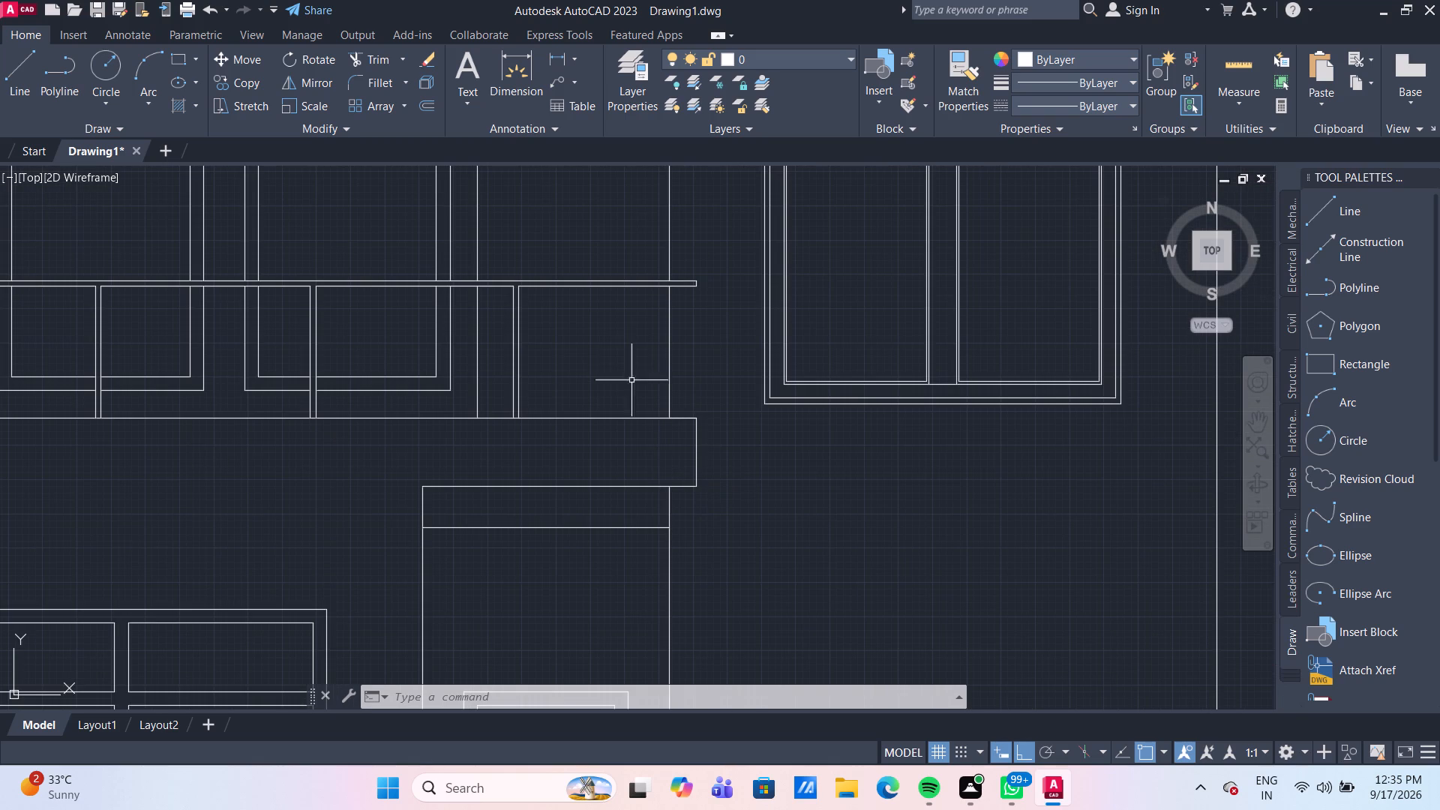
pyautogui.scroll(1, 624, 355)
pyautogui.moveTo(626, 355); pyautogui.dragTo(649, 415, button='middle')
pyautogui.click(1236, 76)
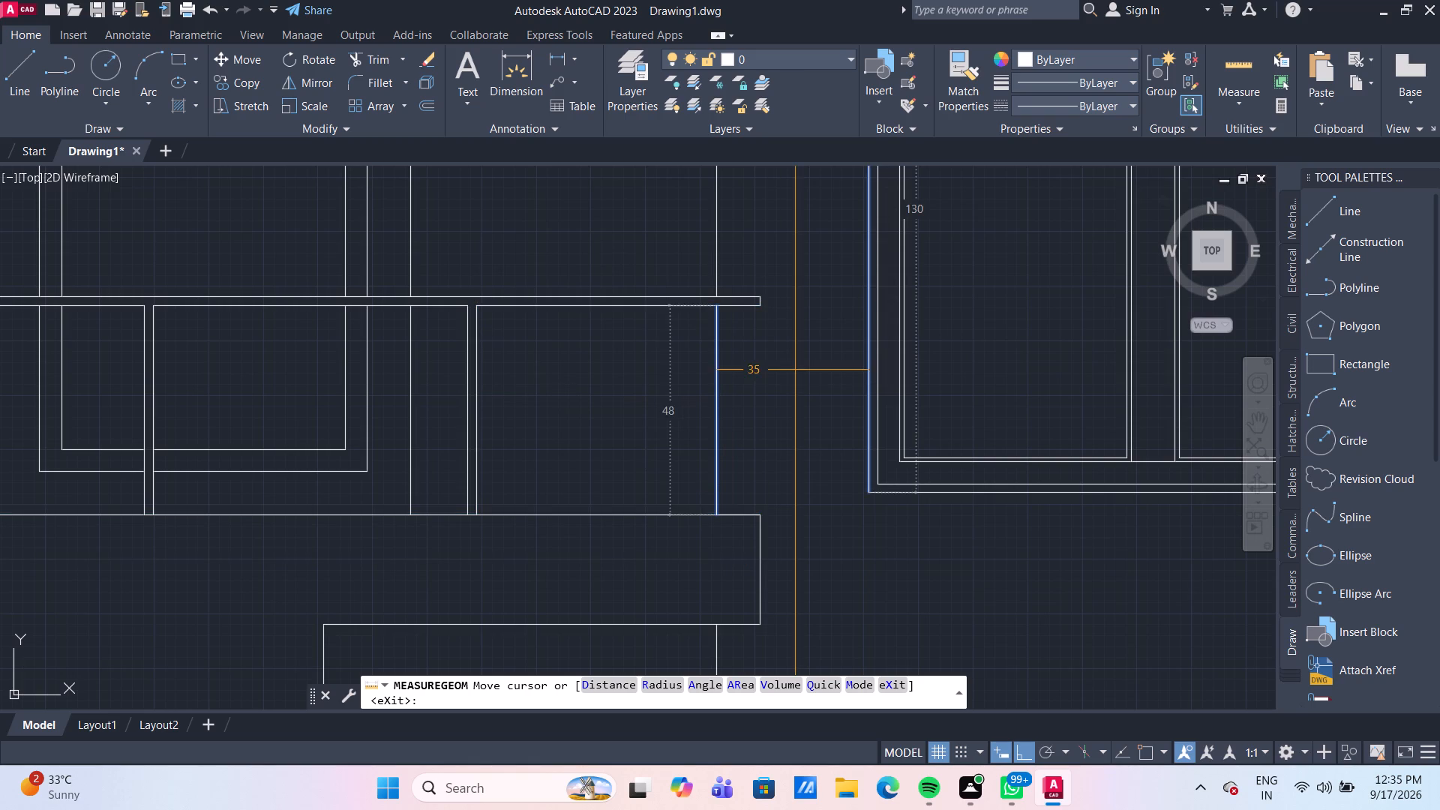
pyautogui.press('Escape')
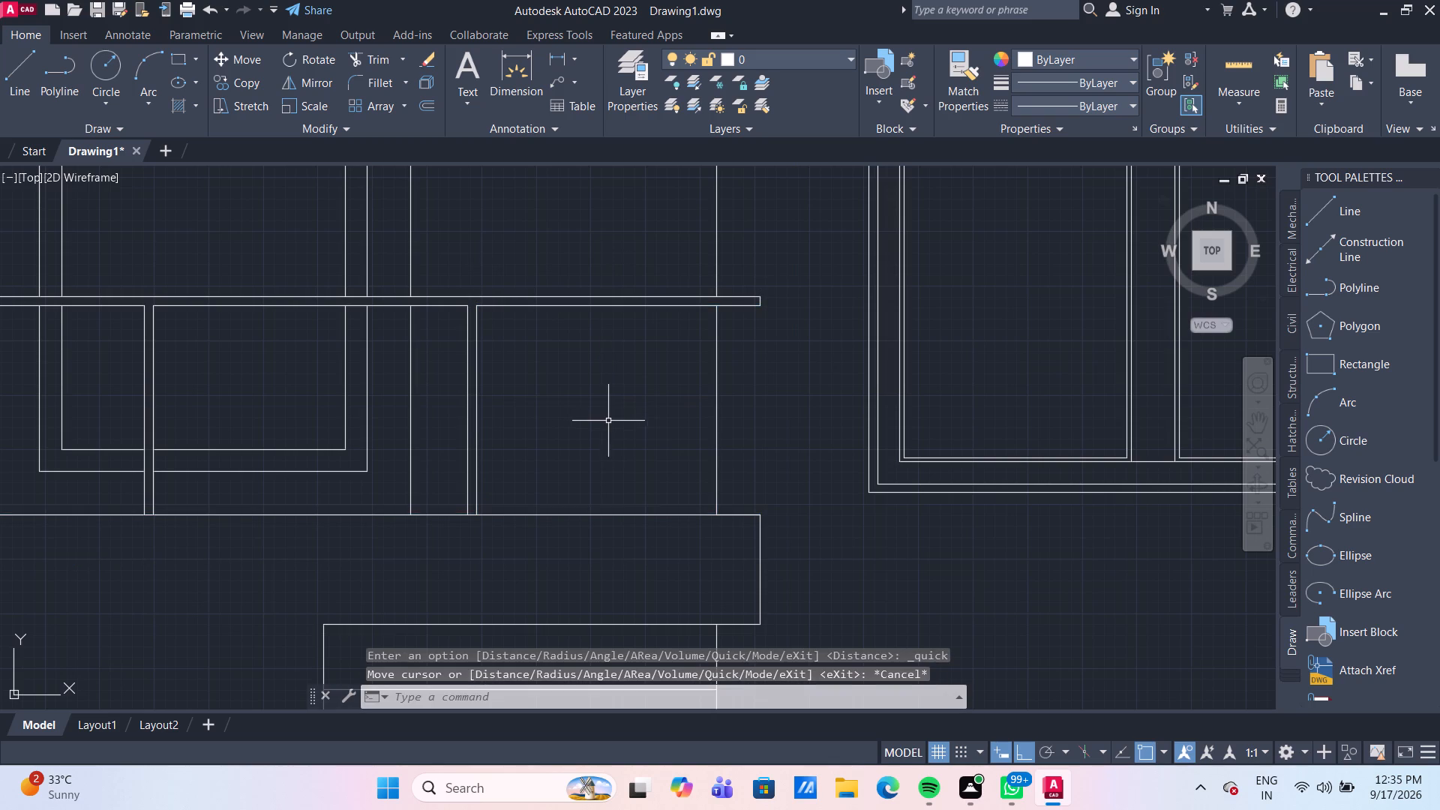
# Offset the wall line under the handrail 15 to the left and the rightmost post's right line 15 to the right.
pyautogui.press('o')
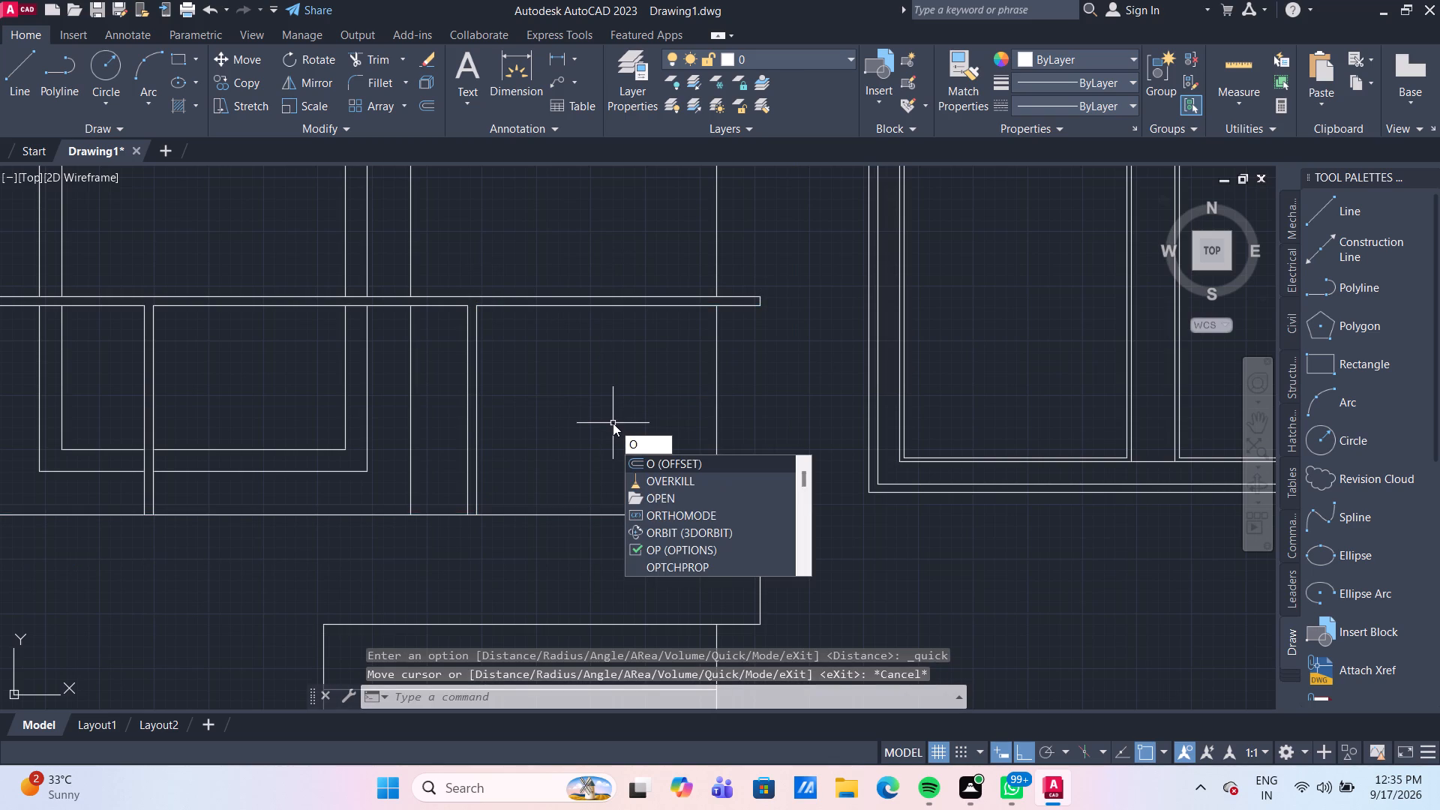
pyautogui.press('Return')
pyautogui.press('Return')
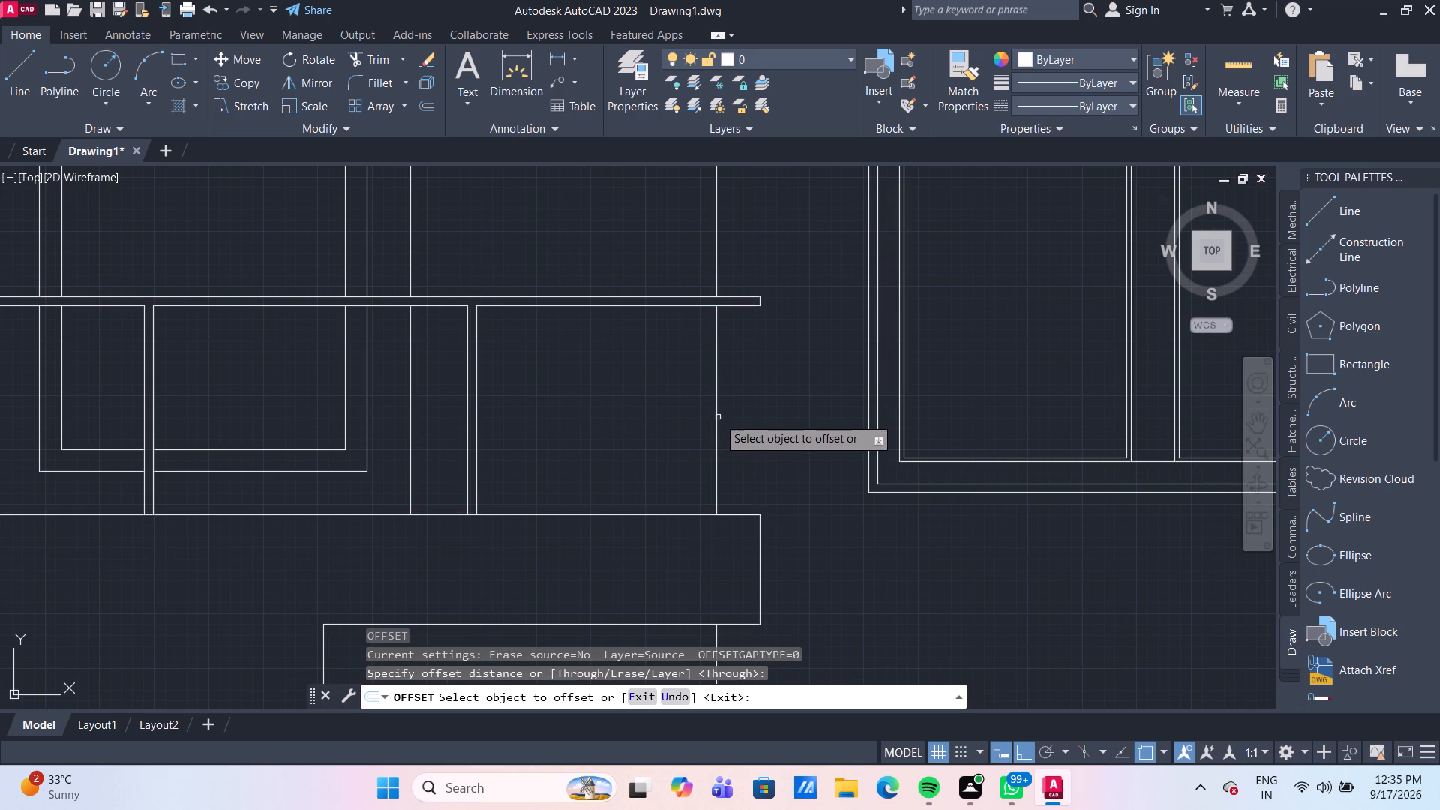
pyautogui.moveTo(718, 417); pyautogui.dragTo(697, 420)
pyautogui.write('15')
pyautogui.press('Return')
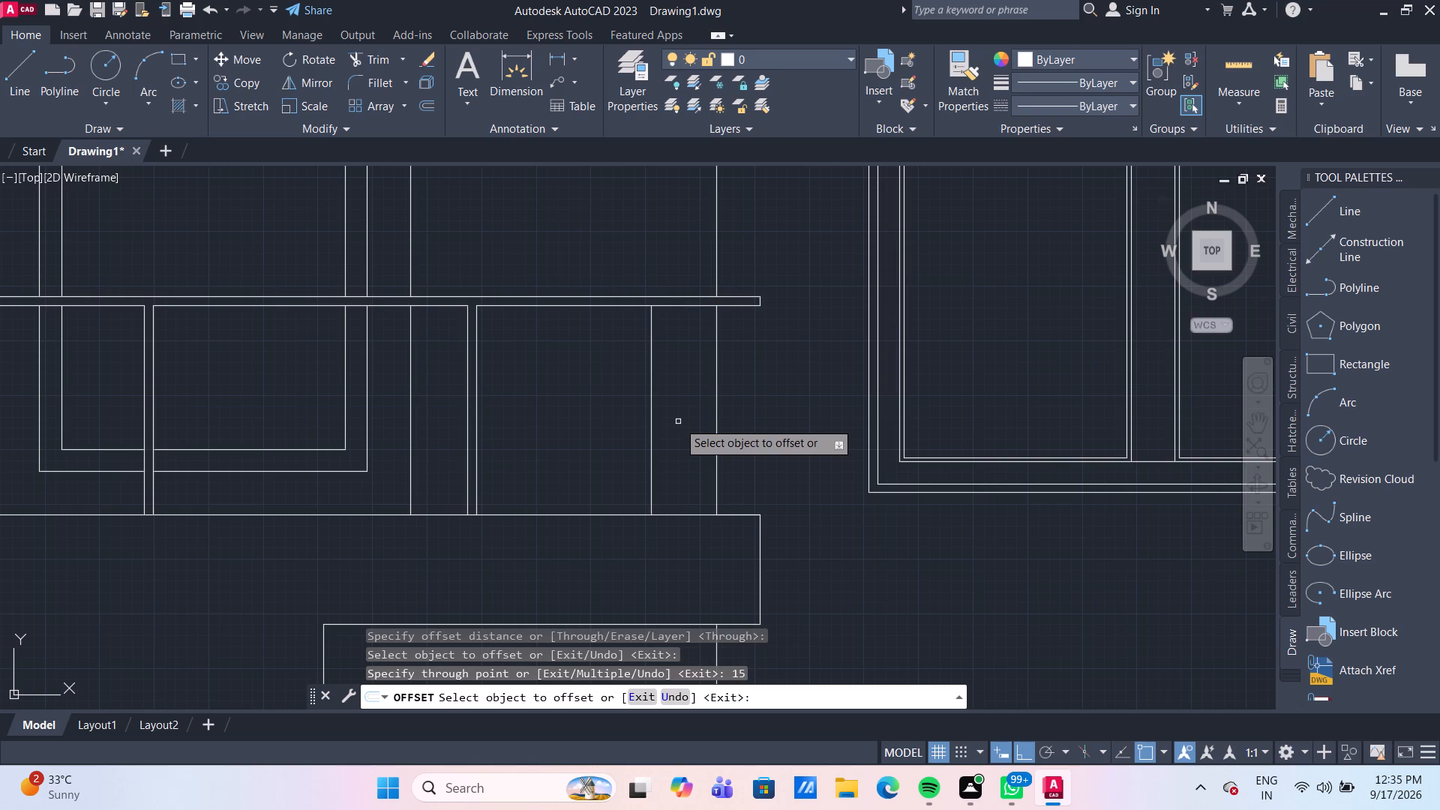
pyautogui.click(477, 412)
pyautogui.write('15')
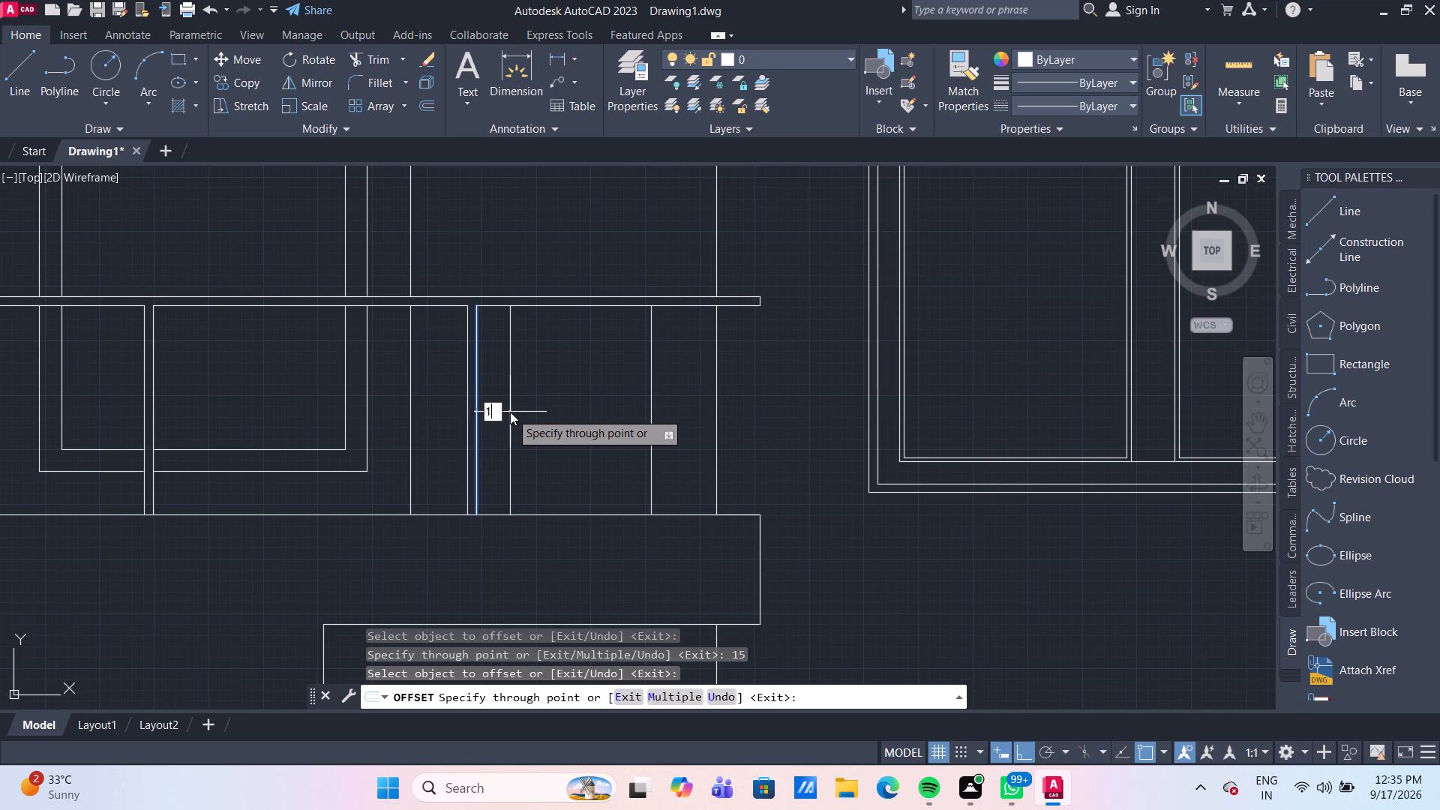
pyautogui.press('Return')
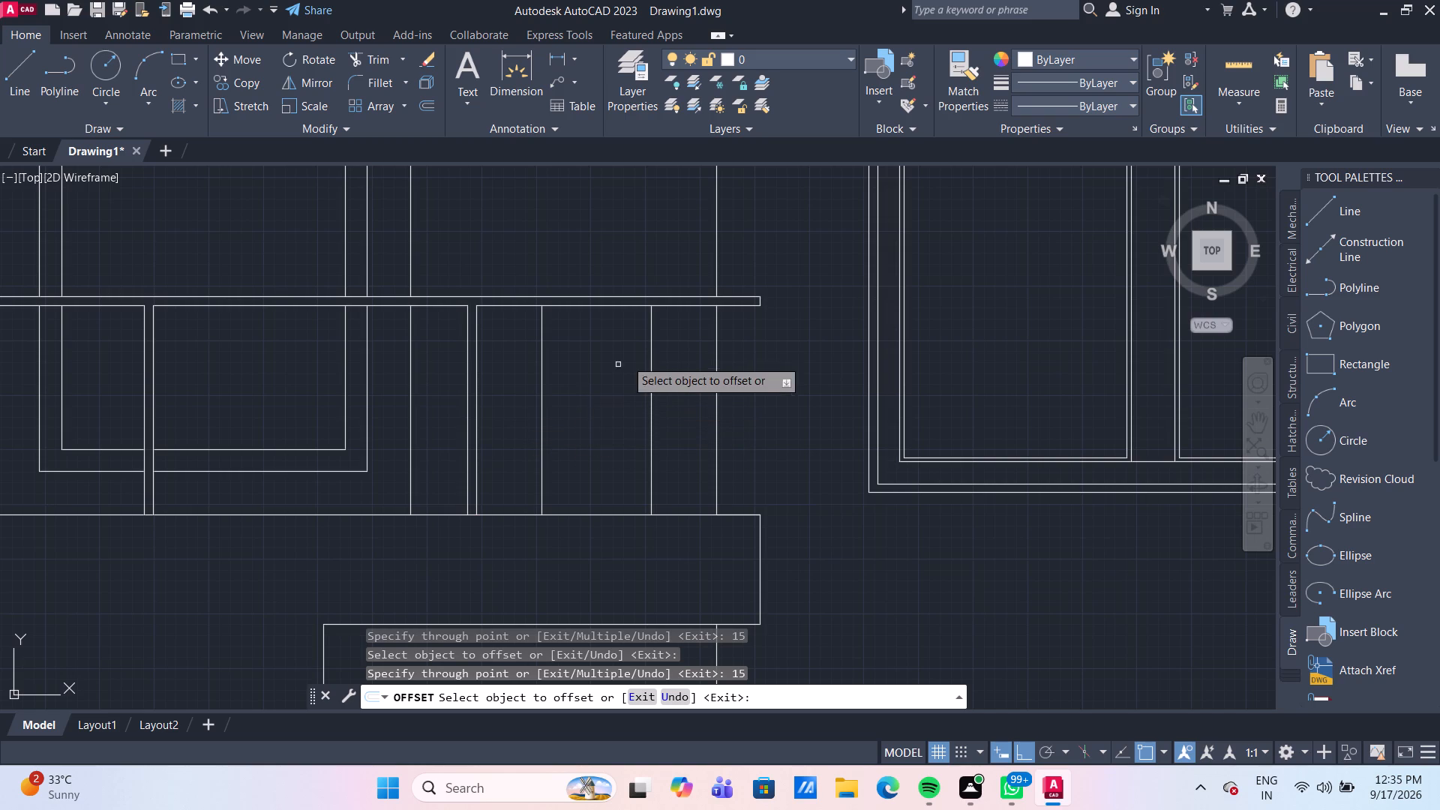
# Offset the handrail's lower line 23 downward in the railing's right end bay.
pyautogui.click(619, 307)
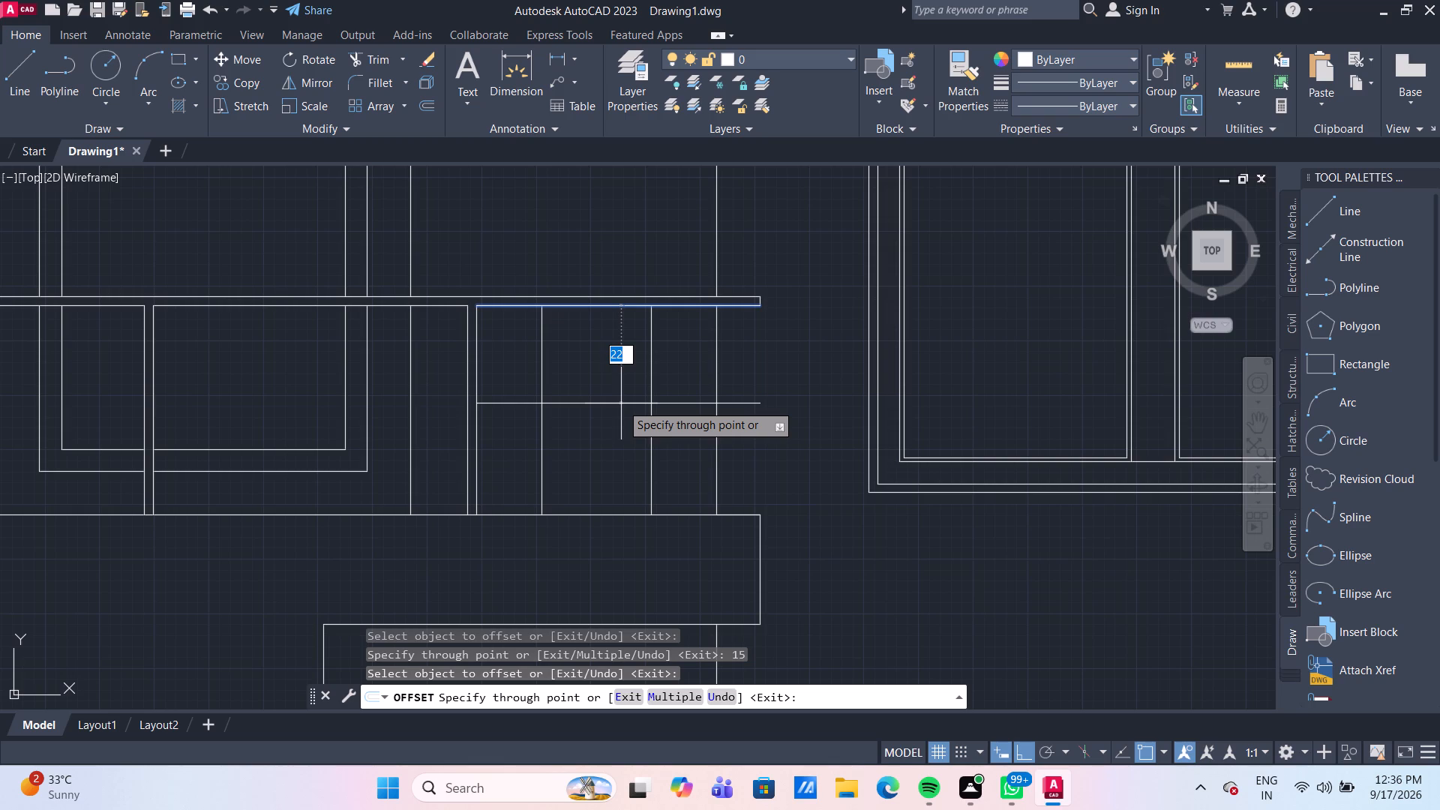
pyautogui.write('28')
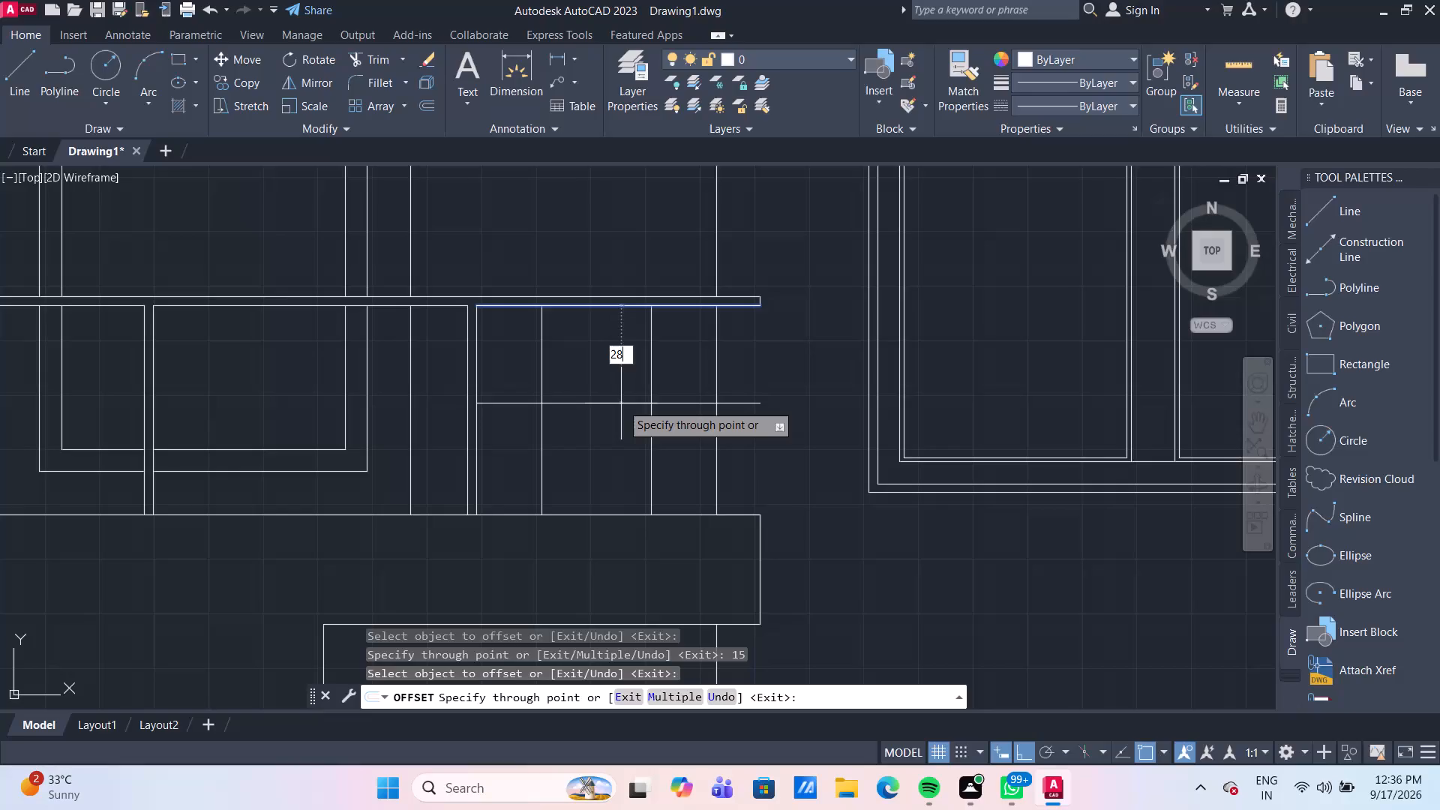
pyautogui.press('BackSpace')
pyautogui.press('3')
pyautogui.press('Return')
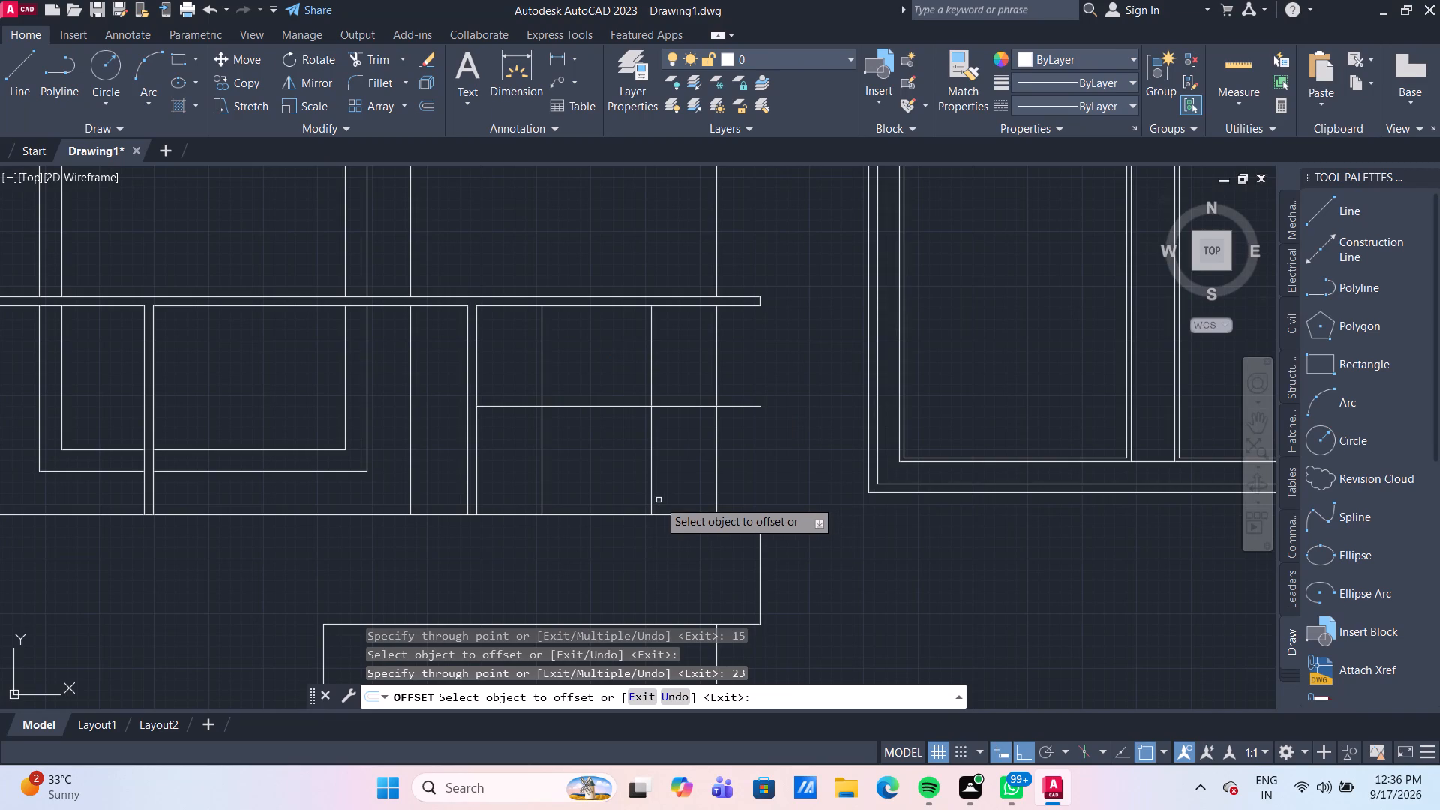
# Offset the horizontal line inside the right end bay 8 upward.
pyautogui.scroll(-1, 658, 500)
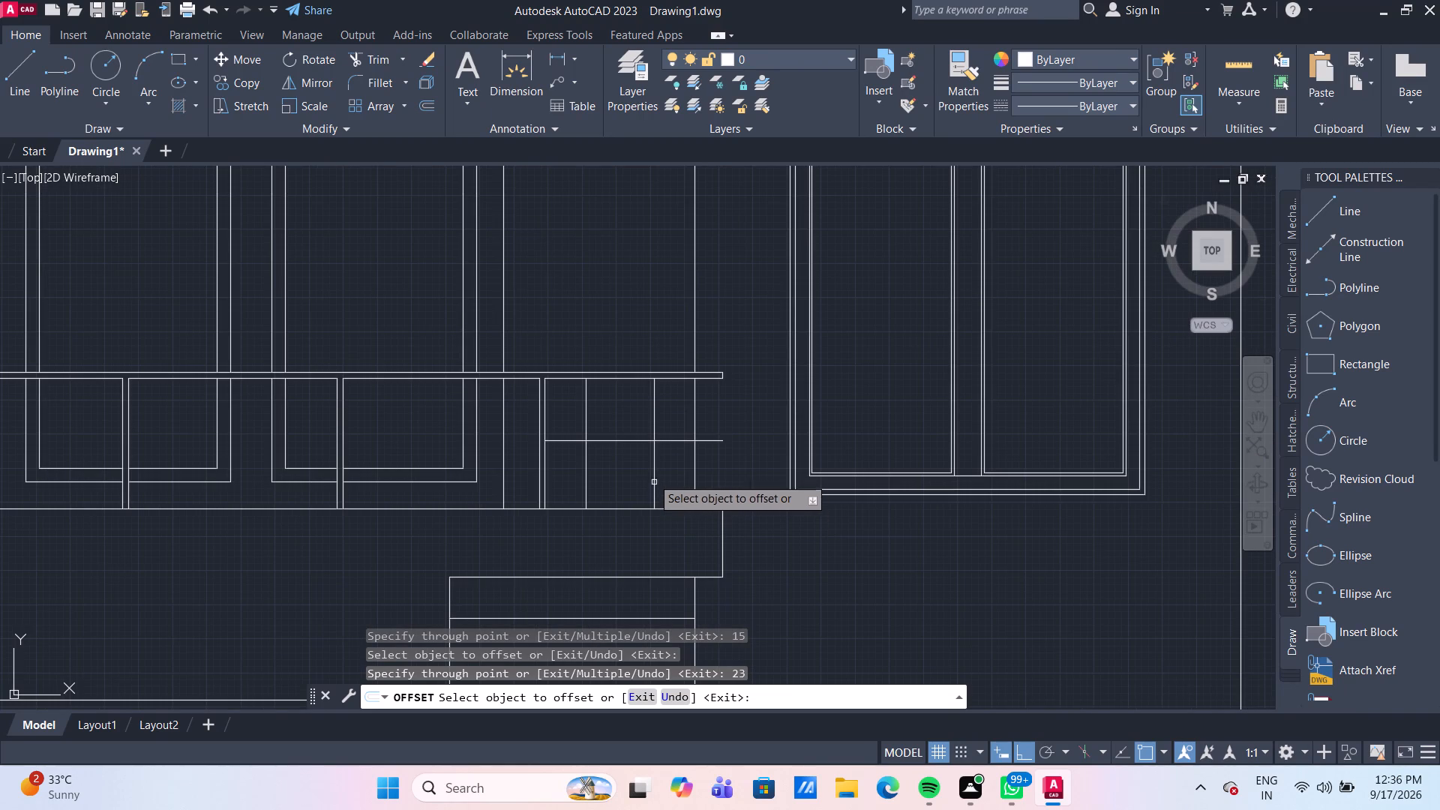
pyautogui.scroll(2, 622, 441)
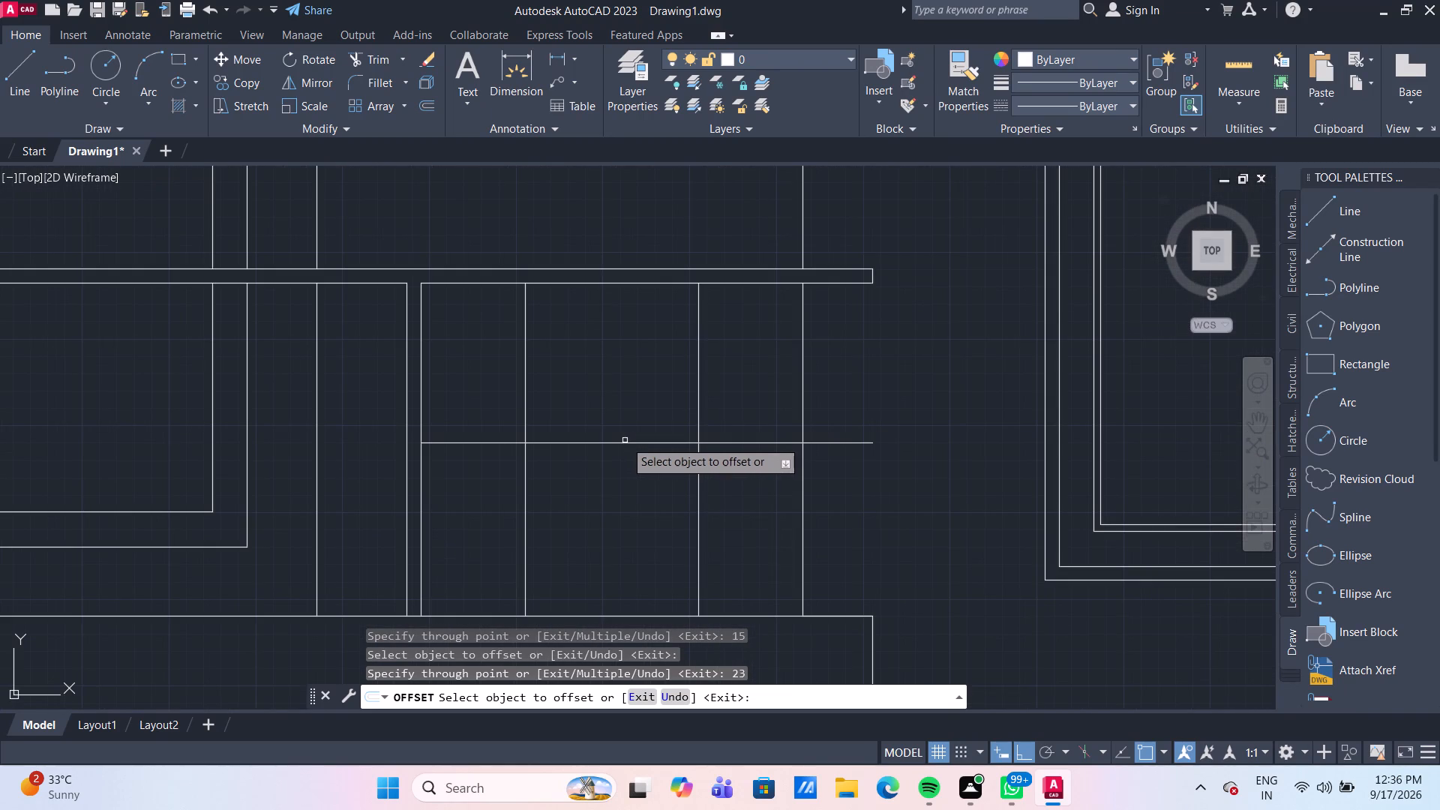
pyautogui.click(625, 443)
pyautogui.press('8')
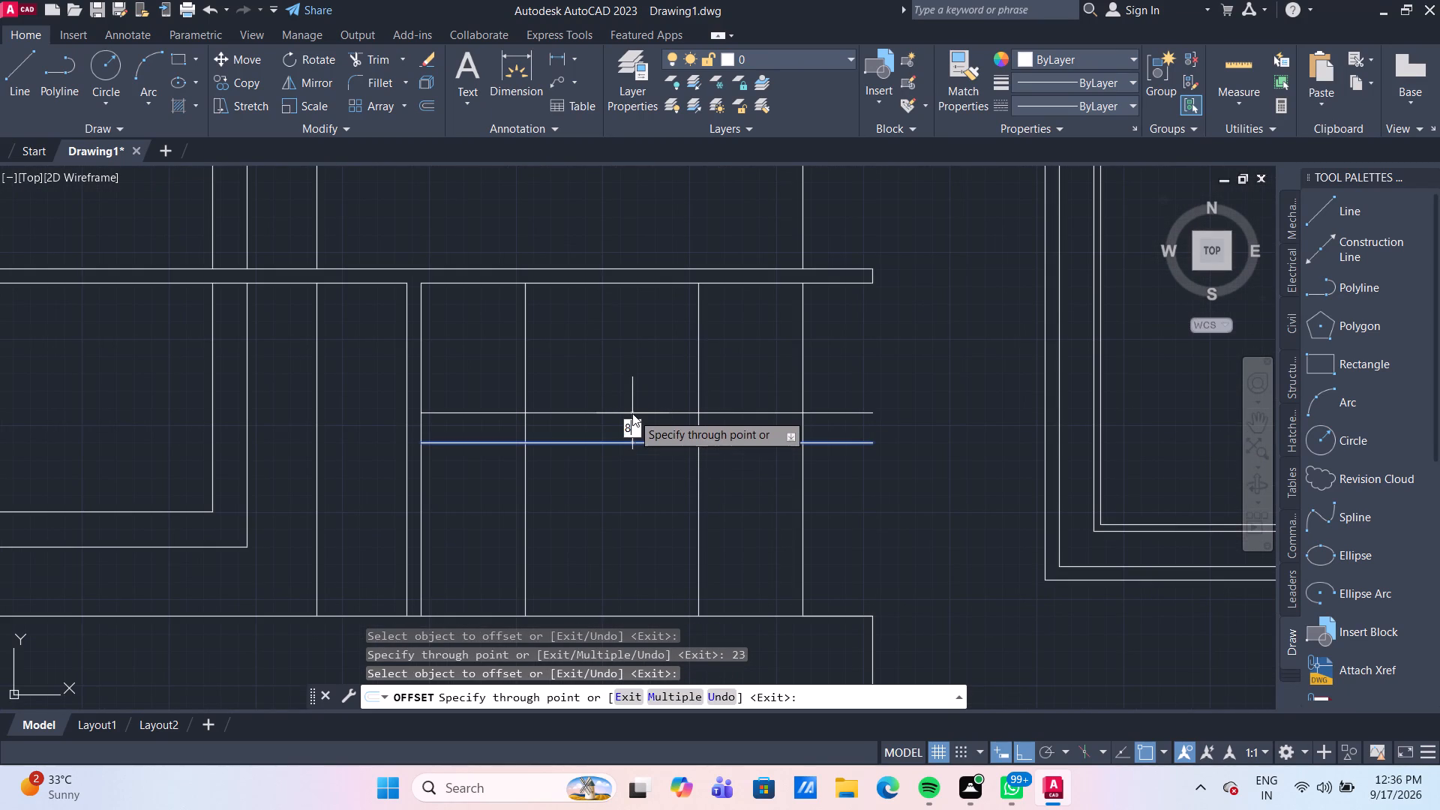
pyautogui.press('Return')
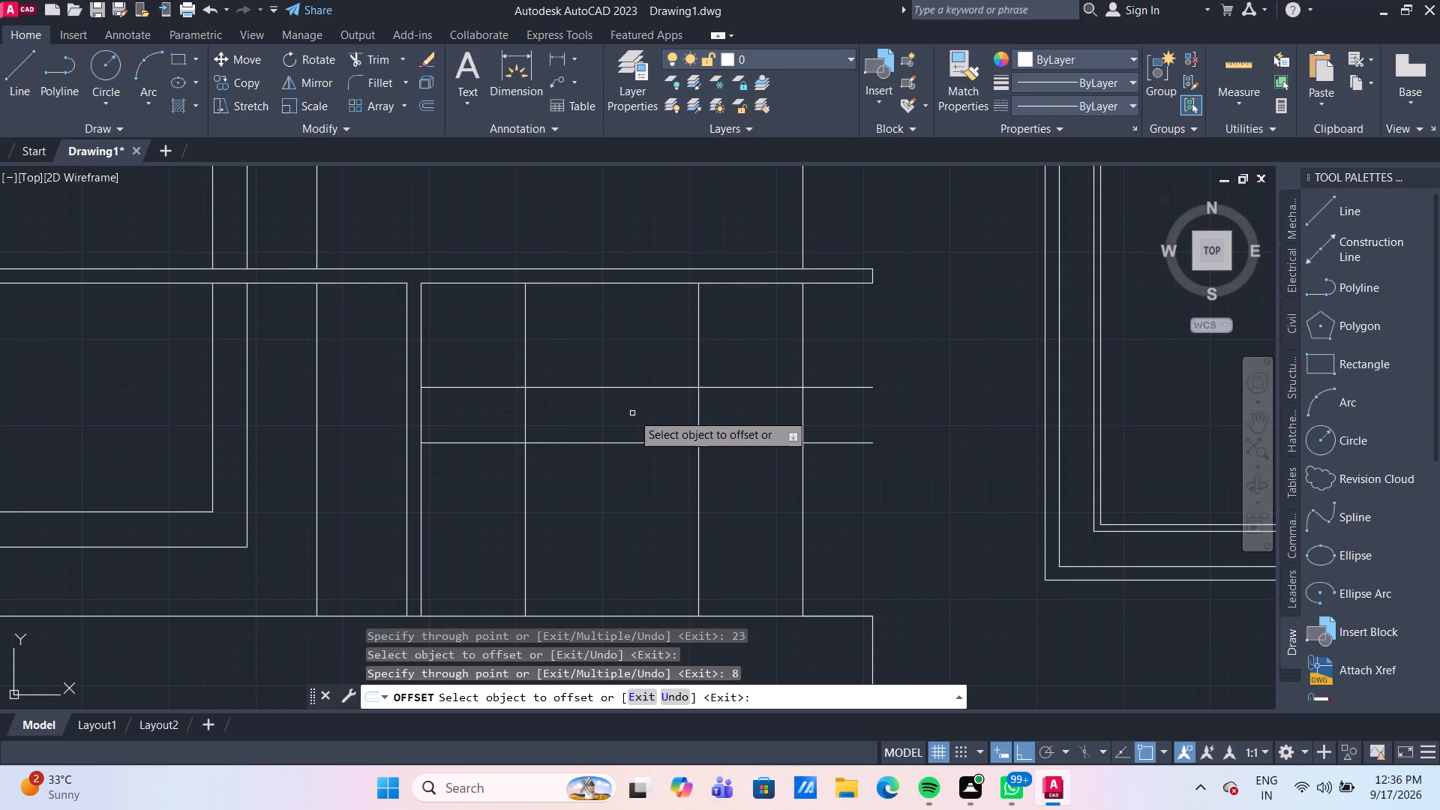
# Offset the upper horizontal line inside the right end bay 4 downward.
pyautogui.scroll(-2, 632, 413)
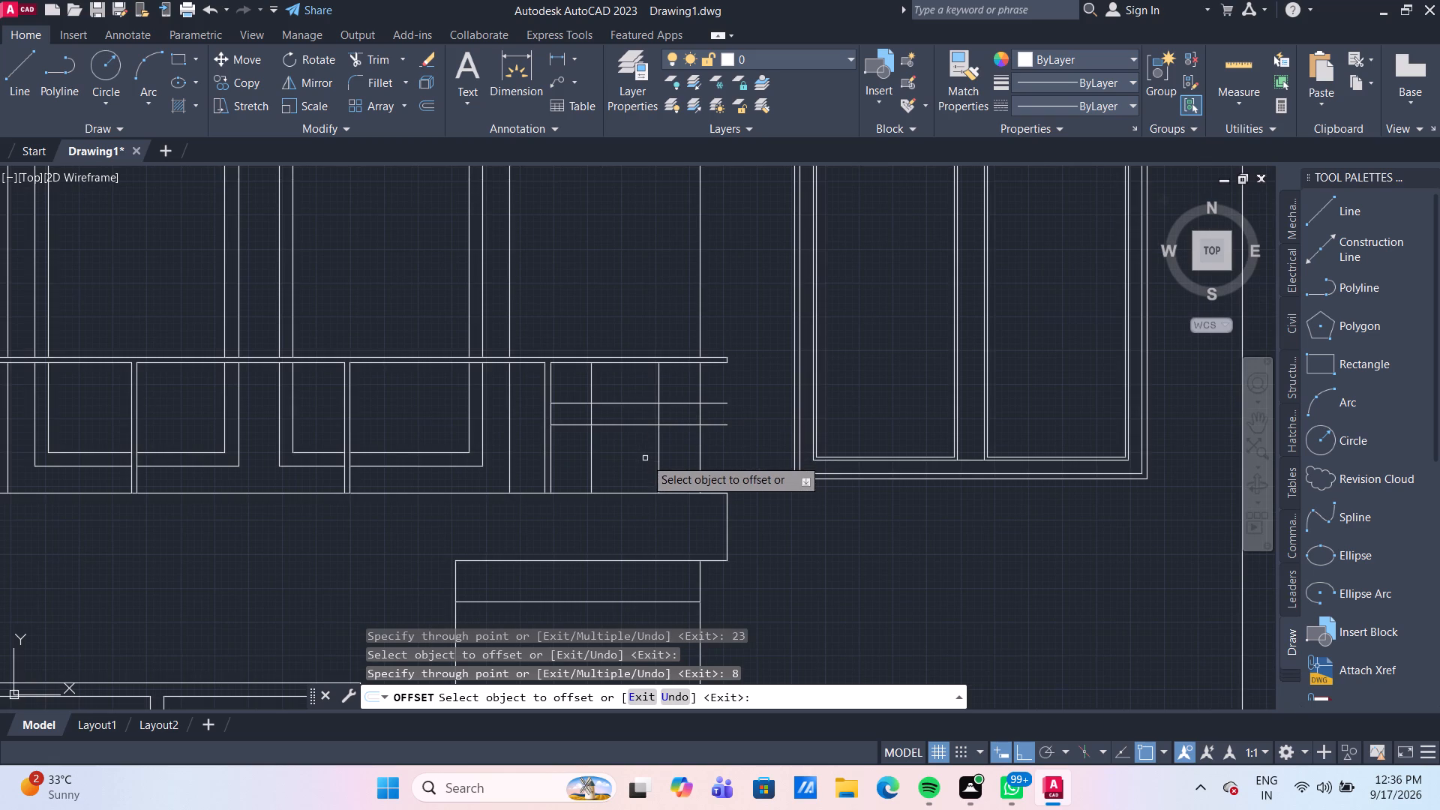
pyautogui.scroll(2, 644, 432)
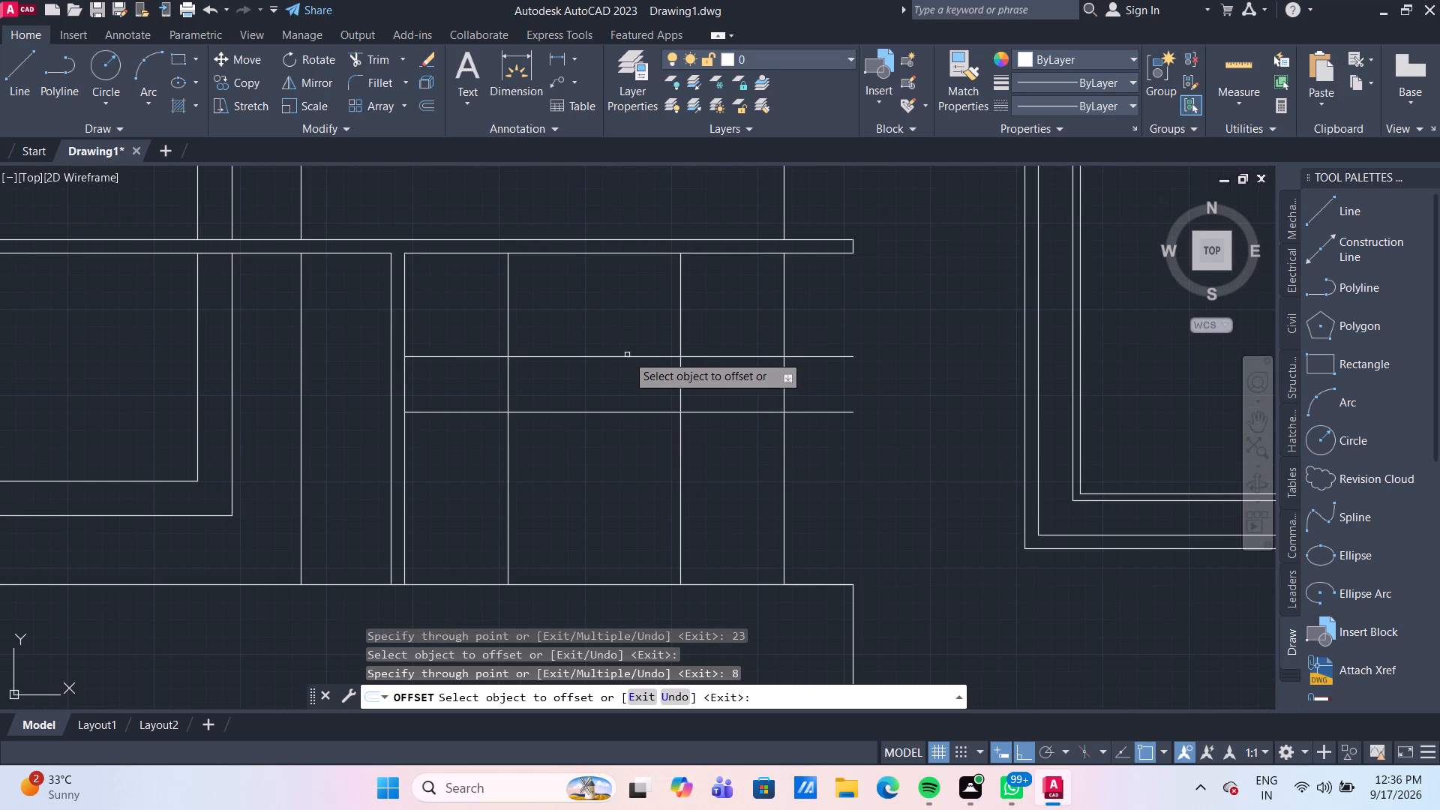
pyautogui.click(627, 355)
pyautogui.press('4')
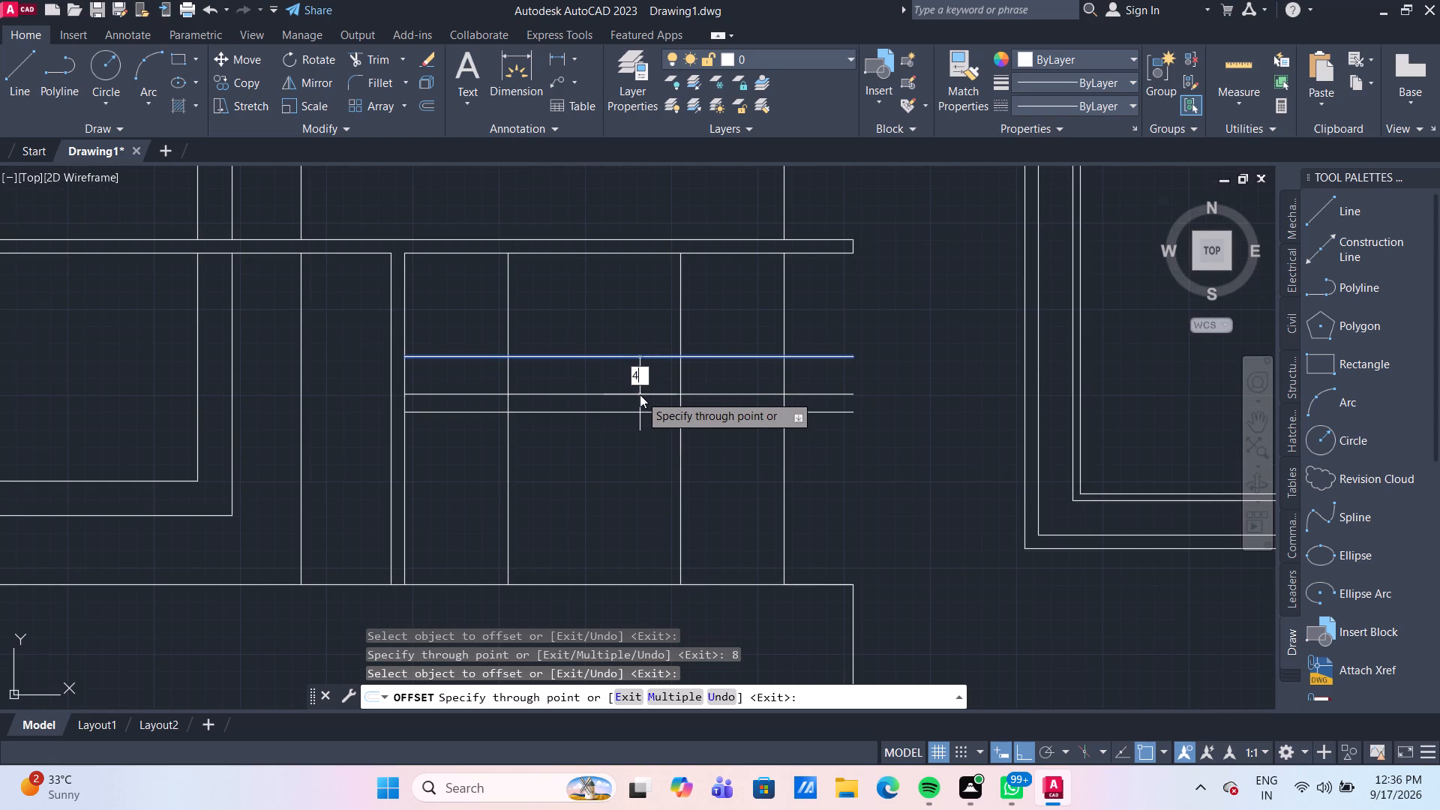
pyautogui.press('Return')
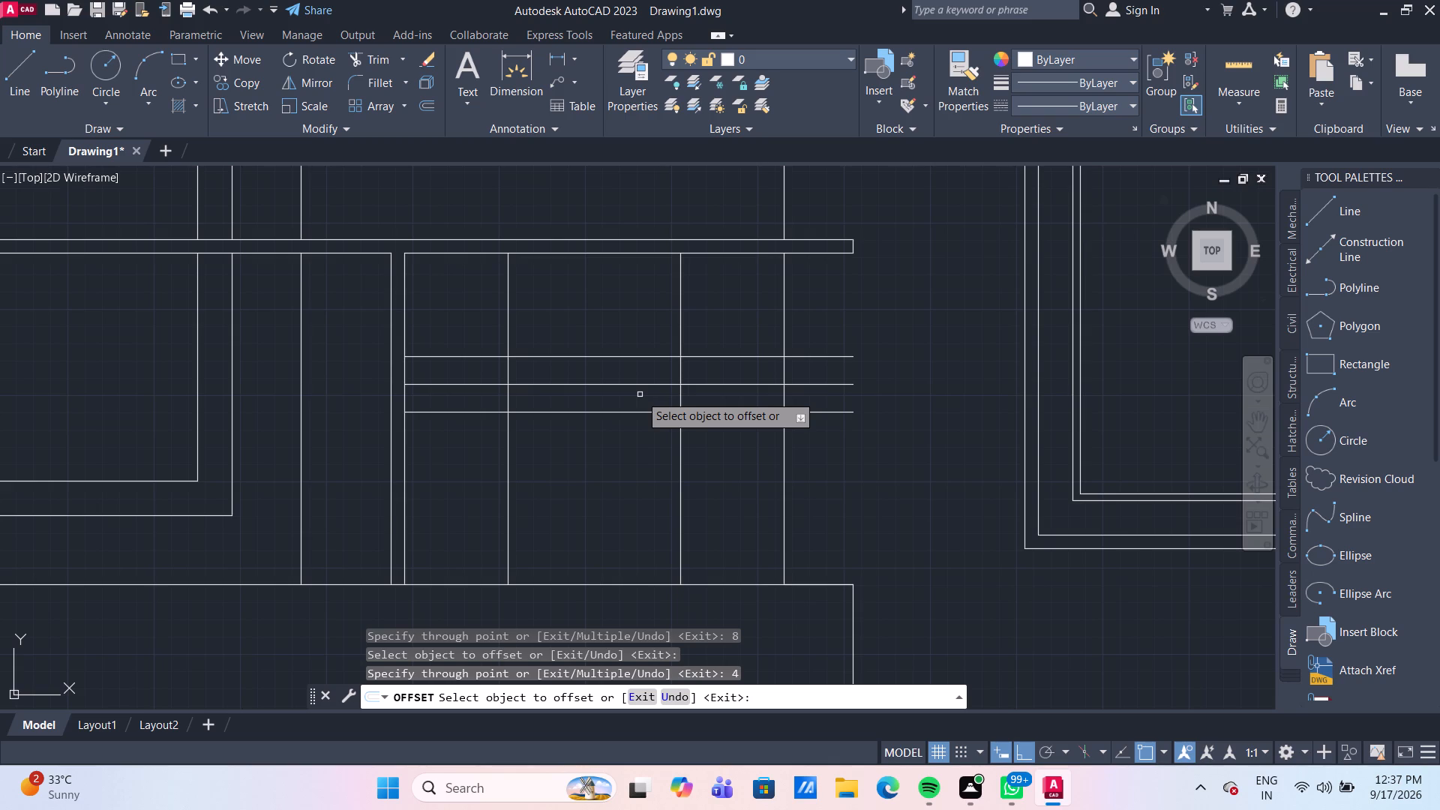
pyautogui.press('Escape')
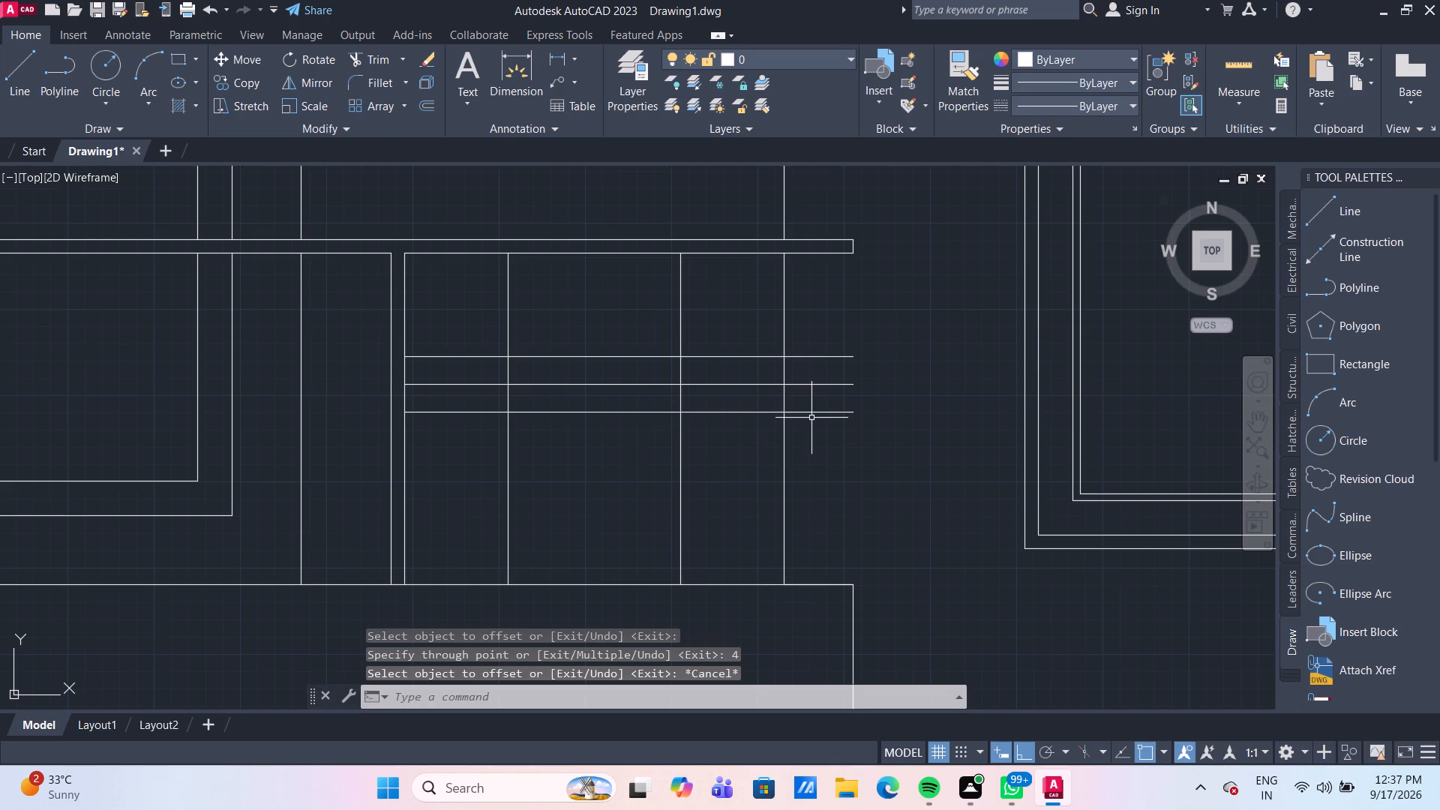
# Delete the top and bottom of the three horizontal lines in the right end bay, keeping only the middle one.
pyautogui.click(832, 416)
pyautogui.click(827, 412)
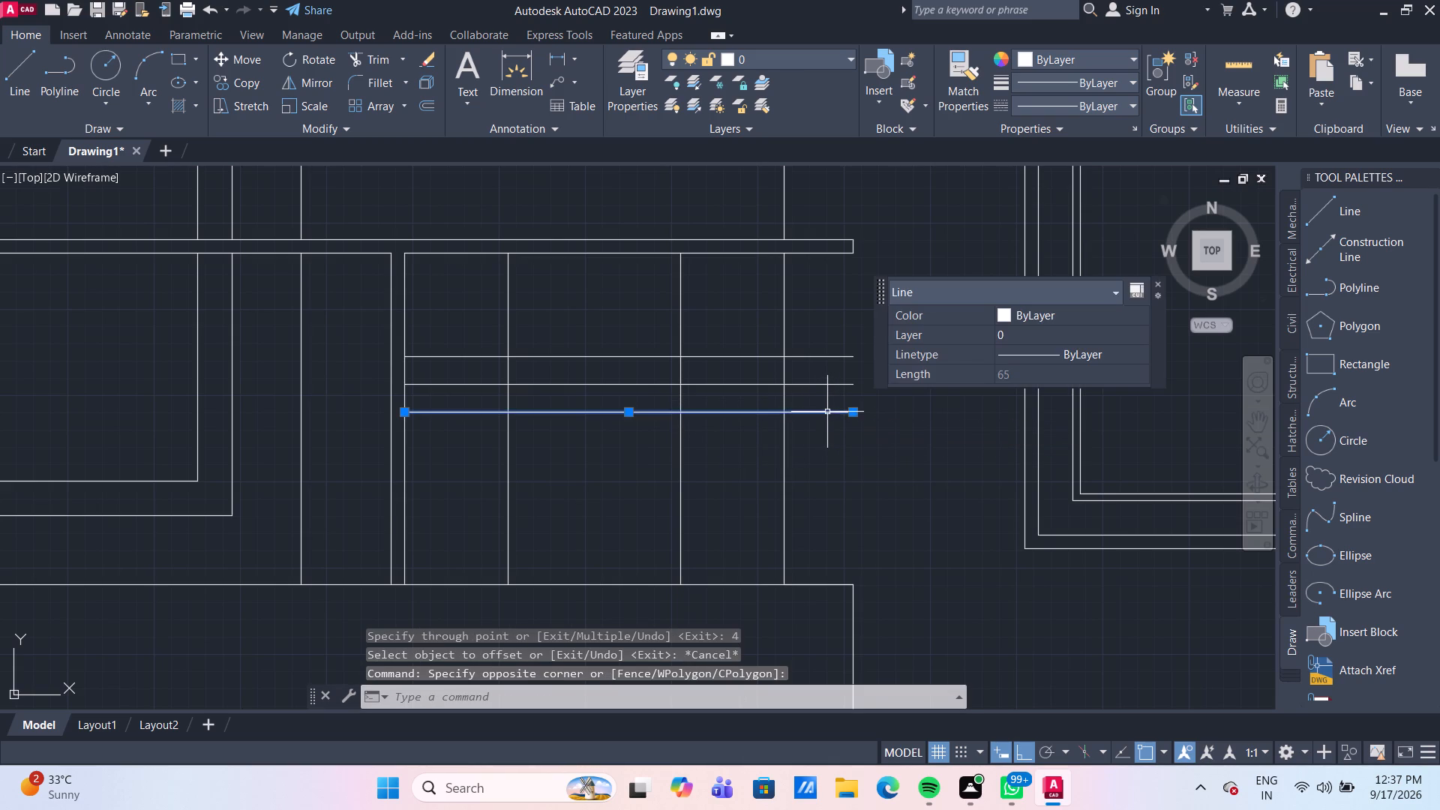
pyautogui.click(815, 356)
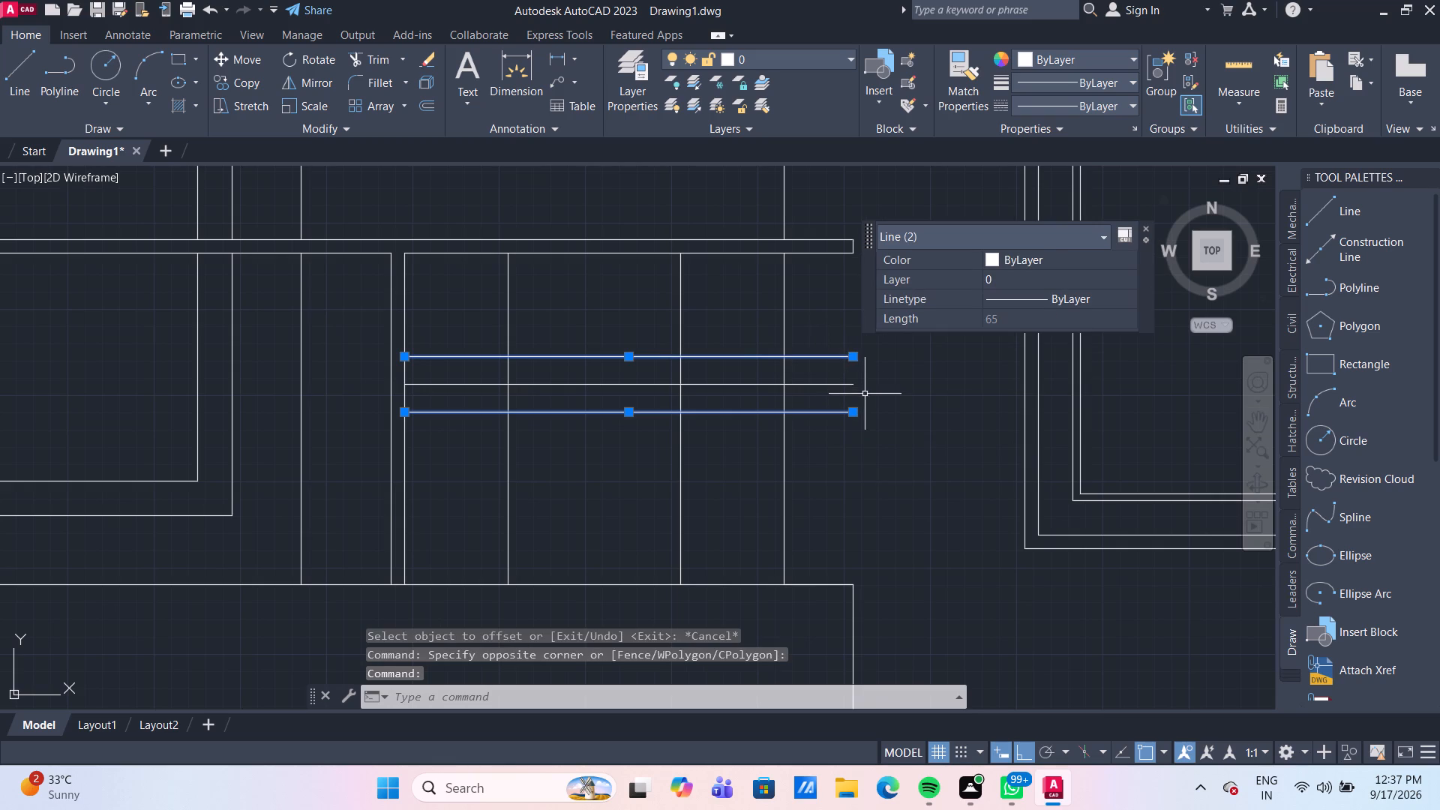
pyautogui.press('Delete')
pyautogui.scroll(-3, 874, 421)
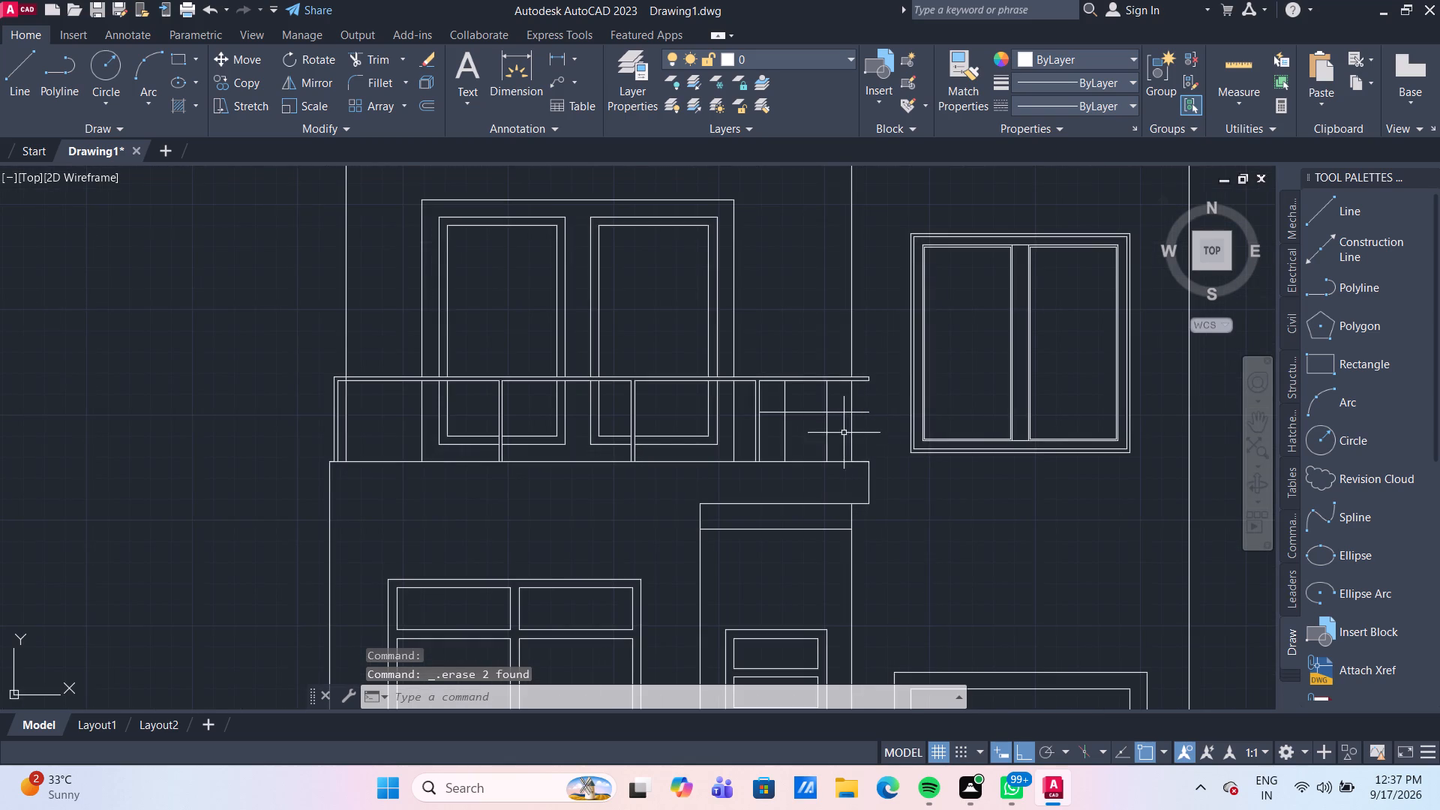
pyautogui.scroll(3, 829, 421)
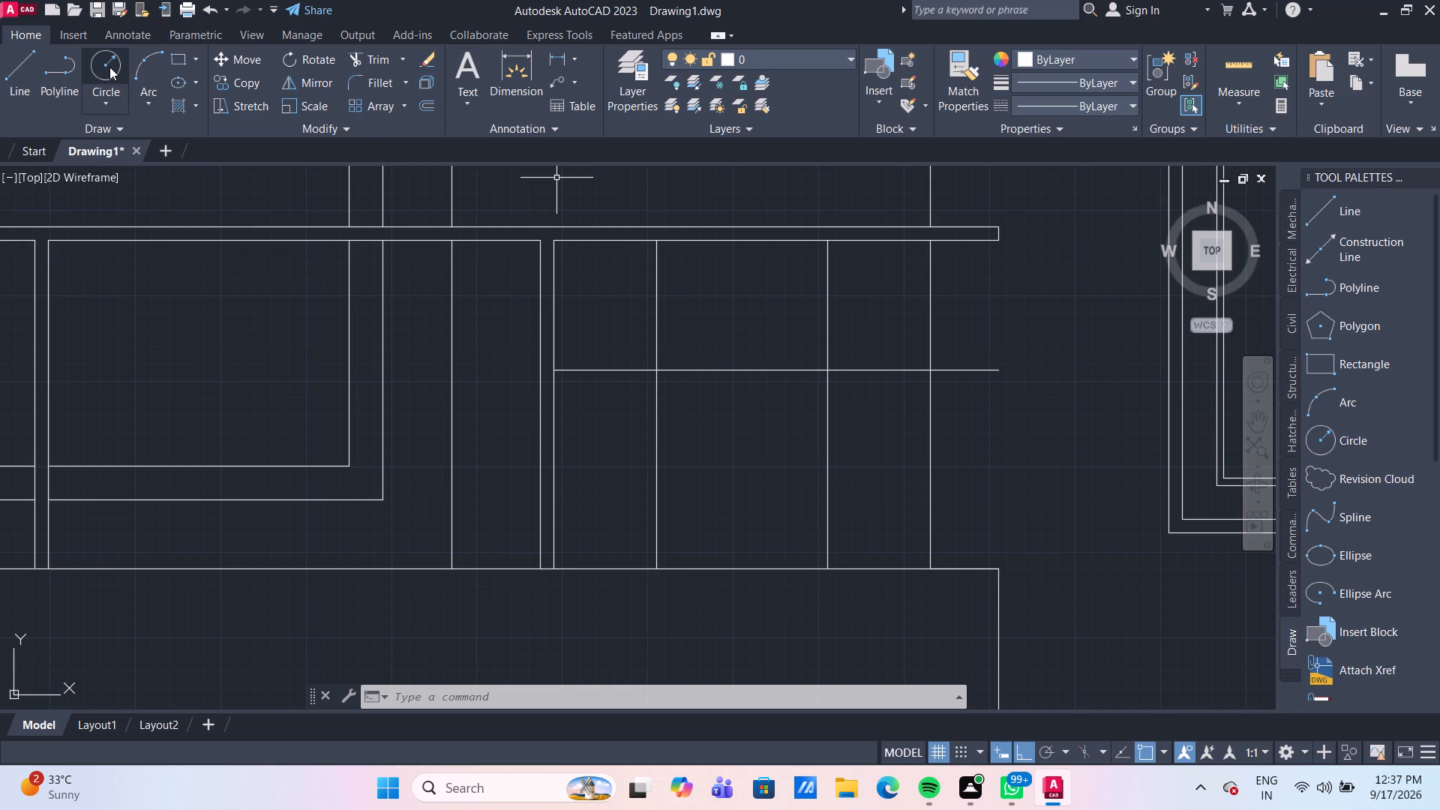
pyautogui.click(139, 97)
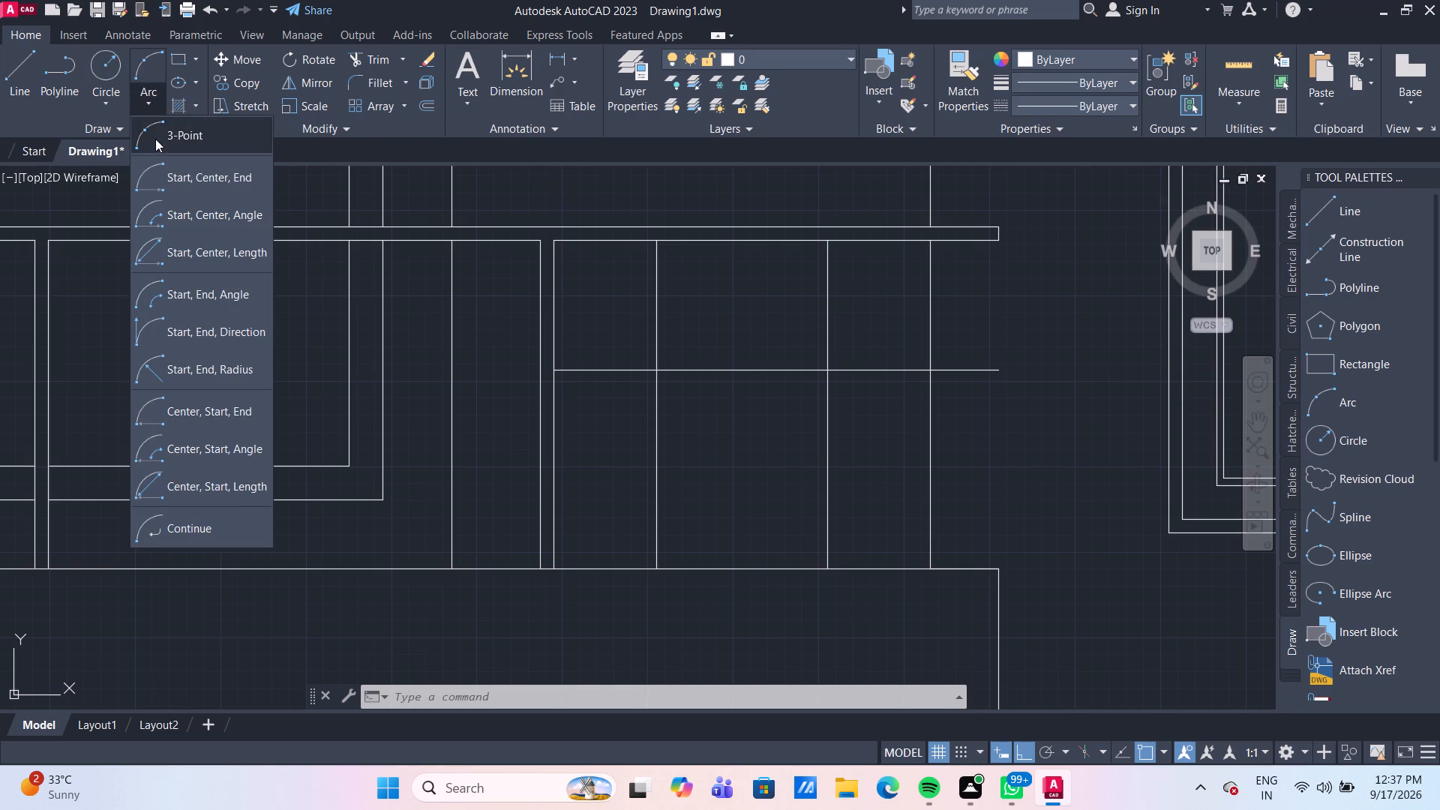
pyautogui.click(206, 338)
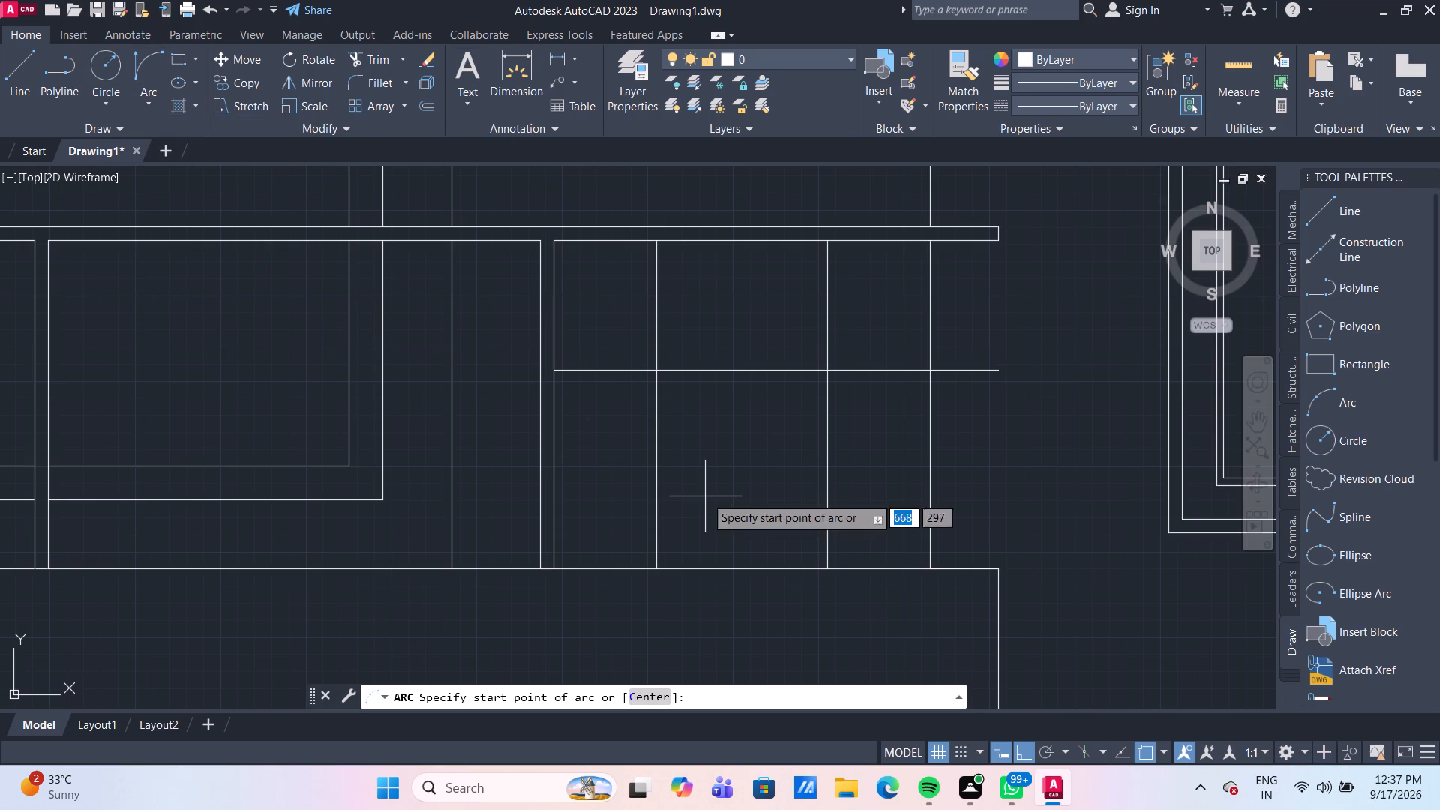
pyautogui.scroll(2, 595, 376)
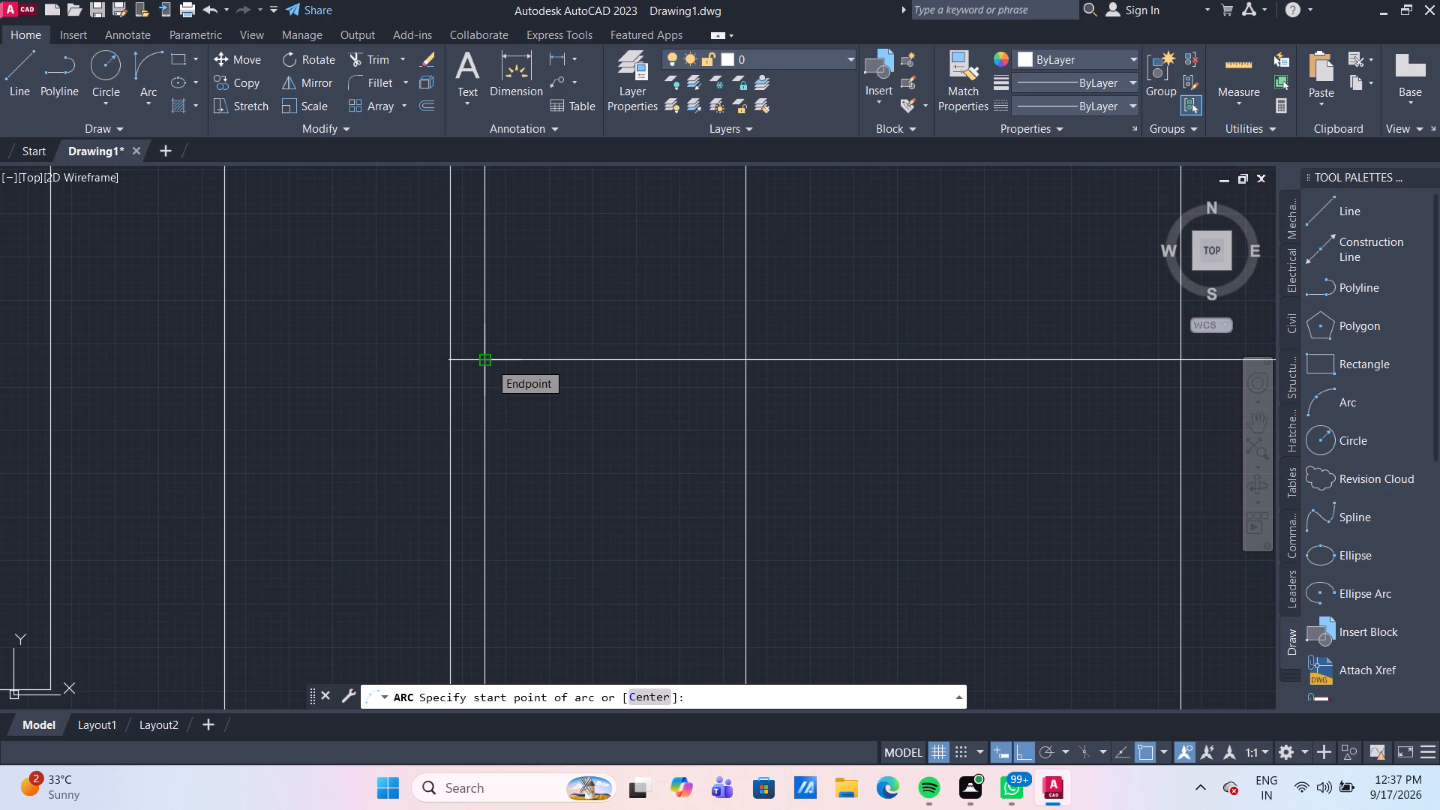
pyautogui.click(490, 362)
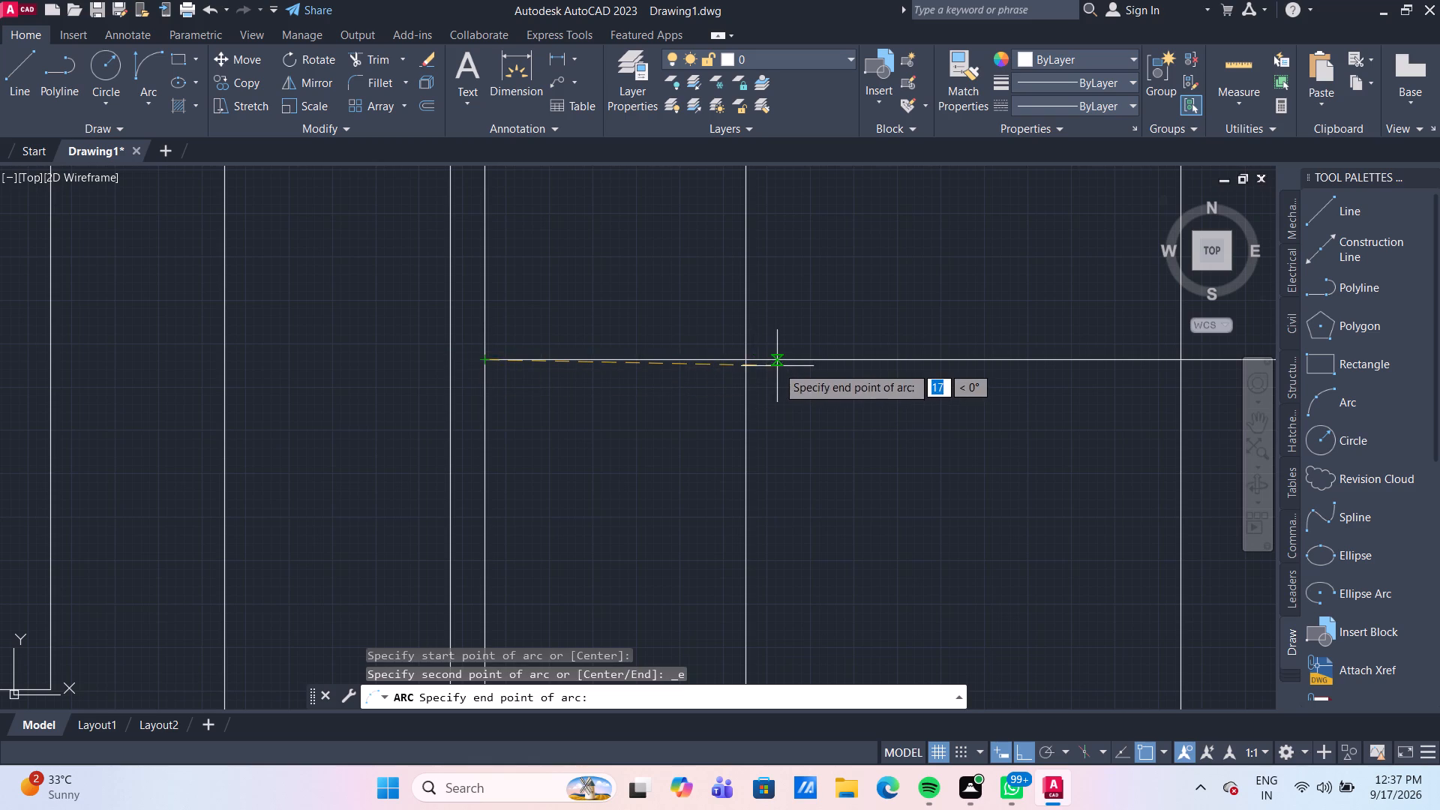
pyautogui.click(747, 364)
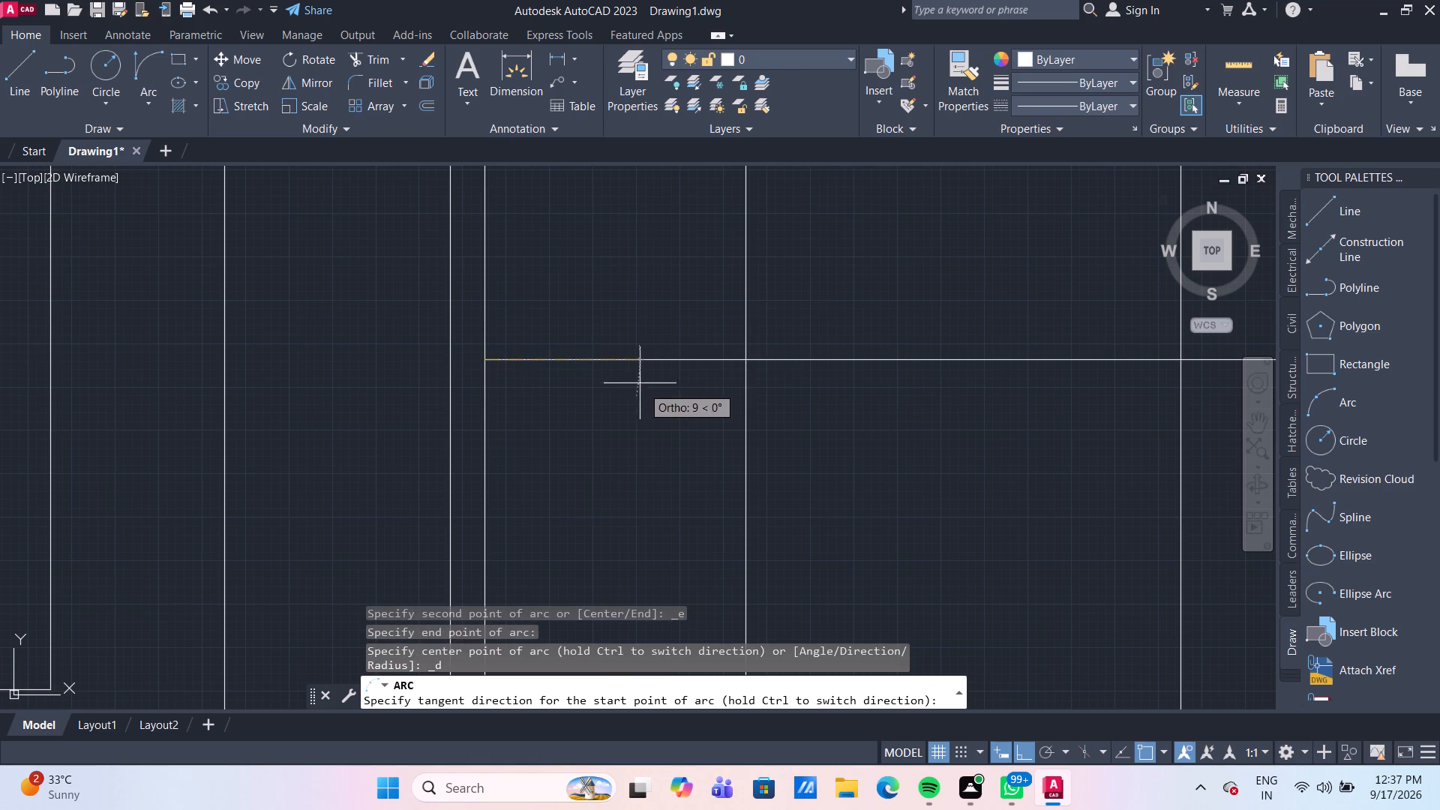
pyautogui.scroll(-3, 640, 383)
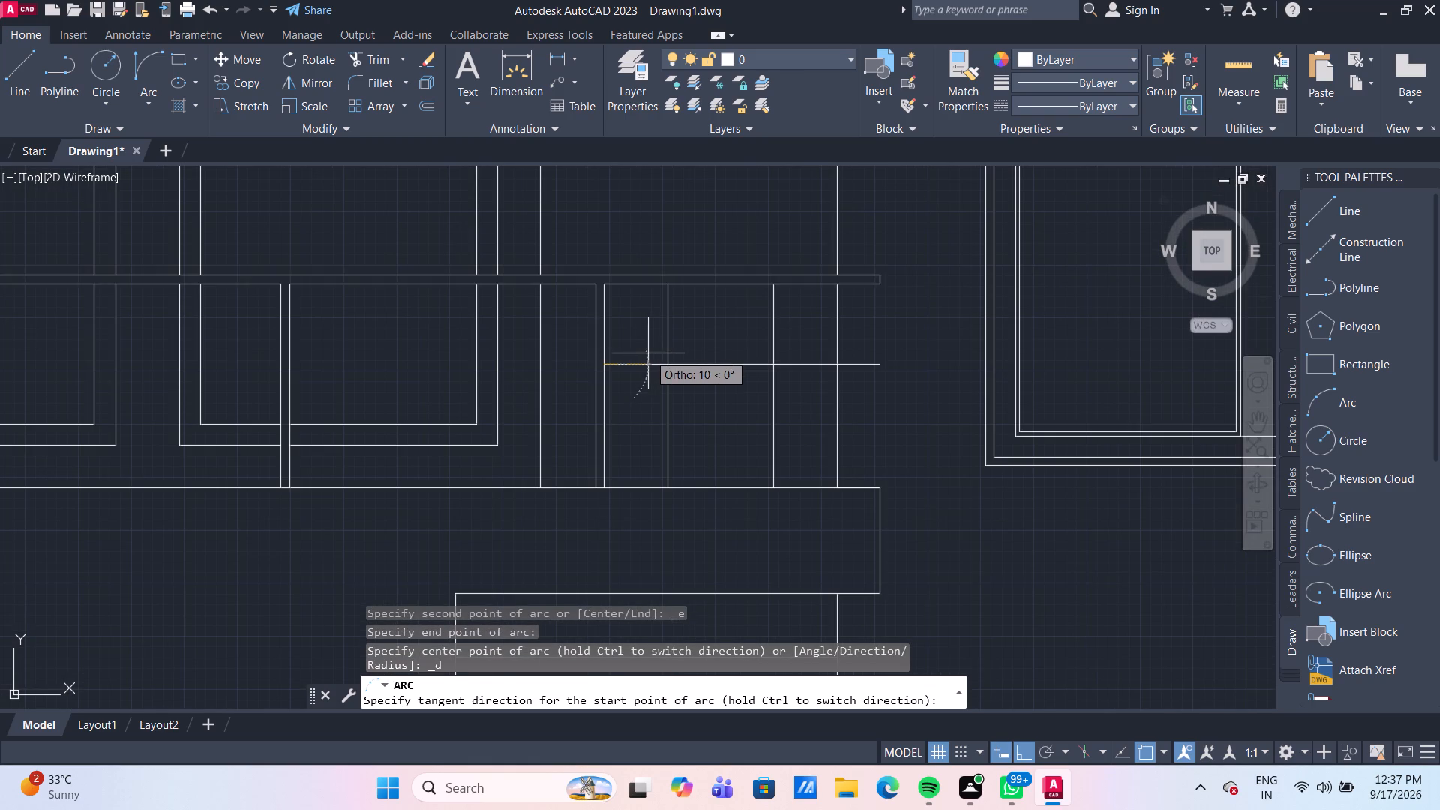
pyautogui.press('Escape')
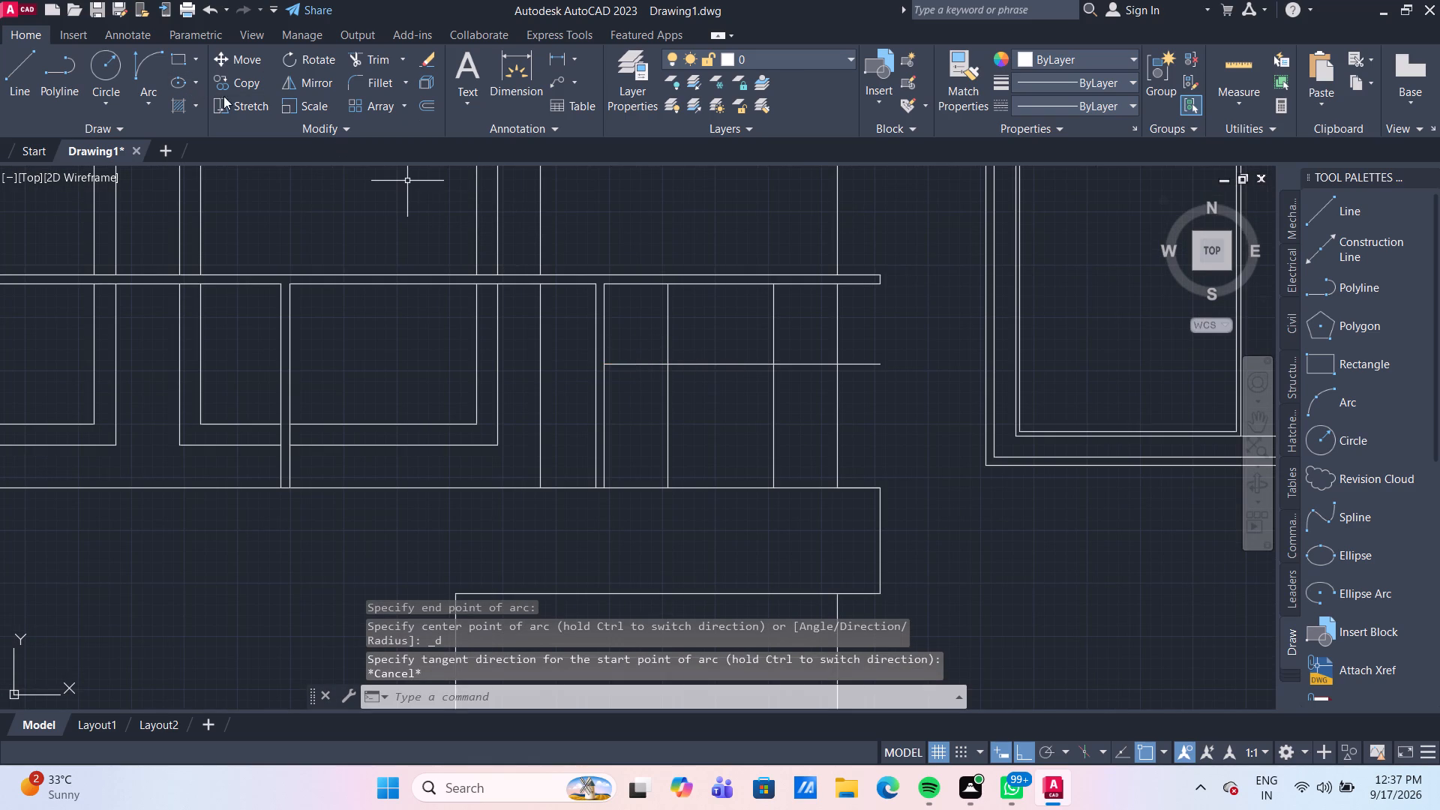
# Draw a downward start-end-direction arc of radius about 13 between the two inner vertical lines, from their intersections with the horizontal line.
pyautogui.moveTo(147, 76); pyautogui.dragTo(202, 121)
pyautogui.scroll(2, 814, 383)
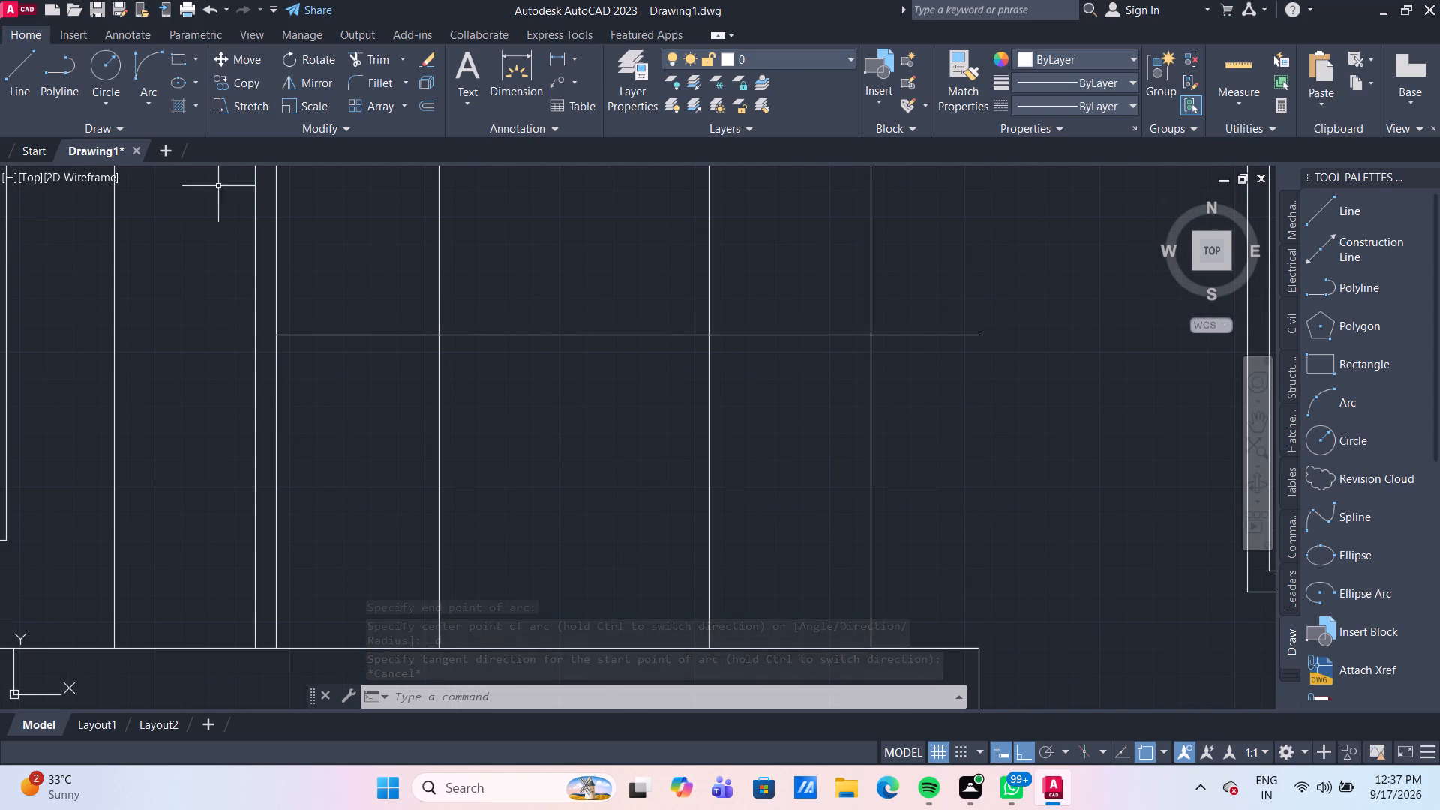
pyautogui.click(141, 58)
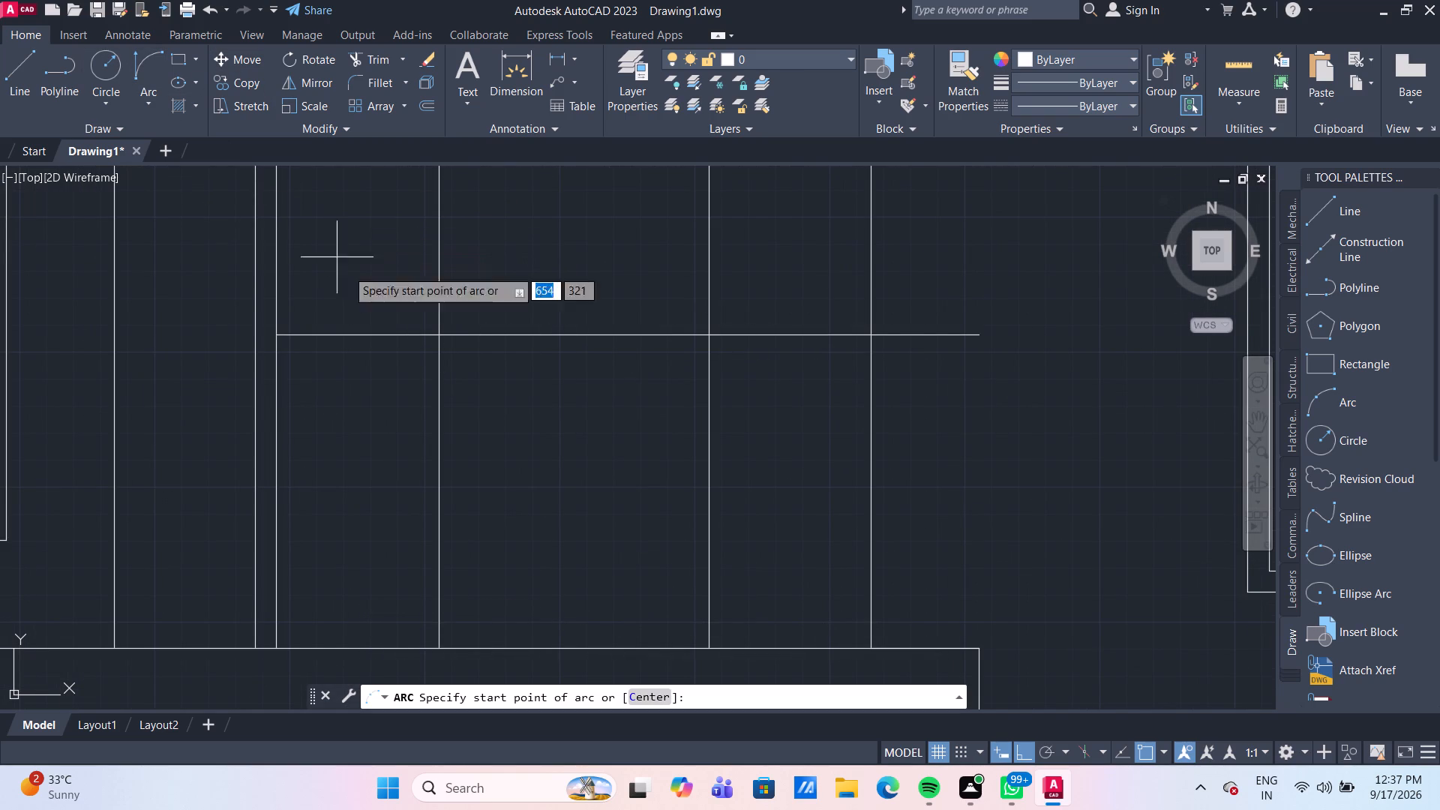
pyautogui.click(443, 336)
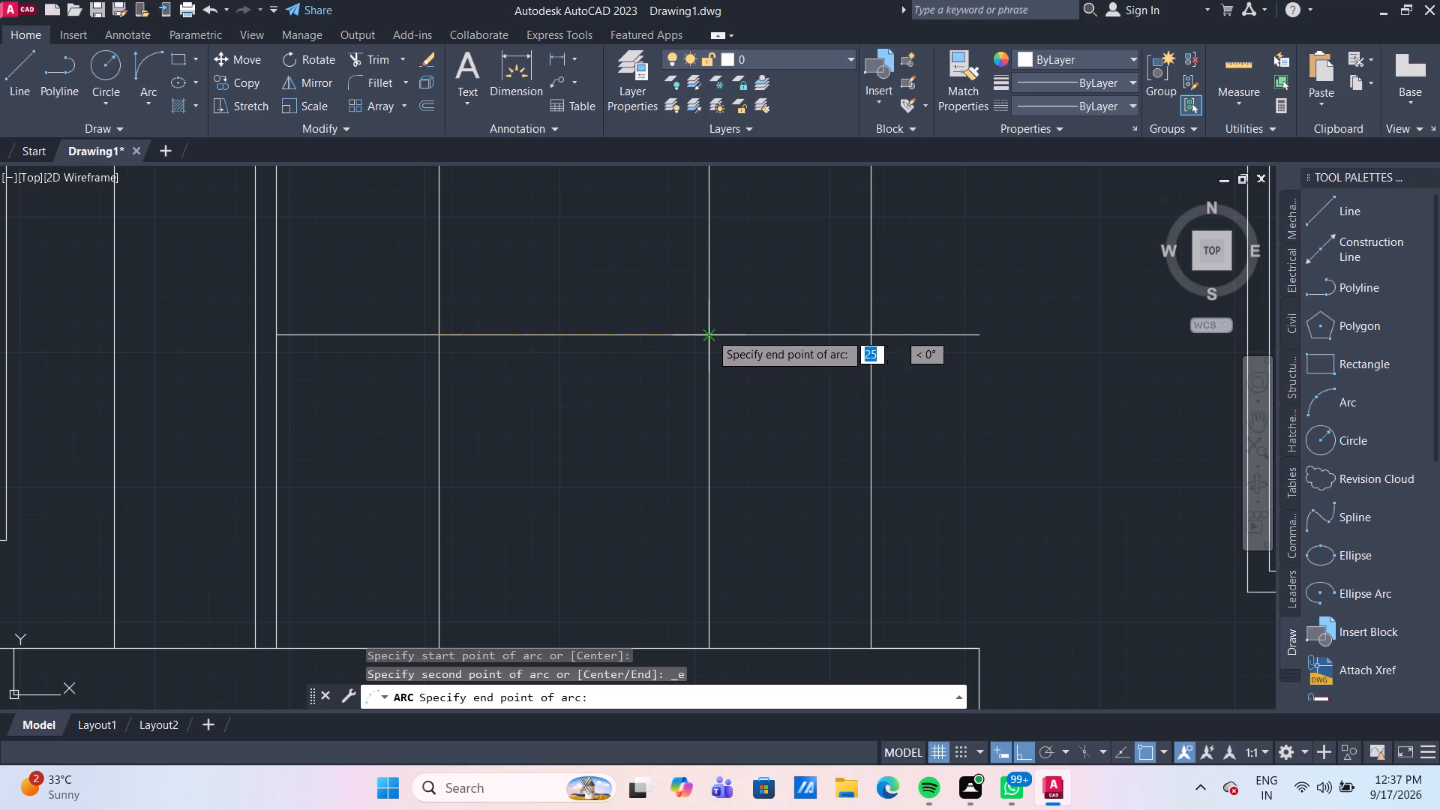
pyautogui.click(710, 333)
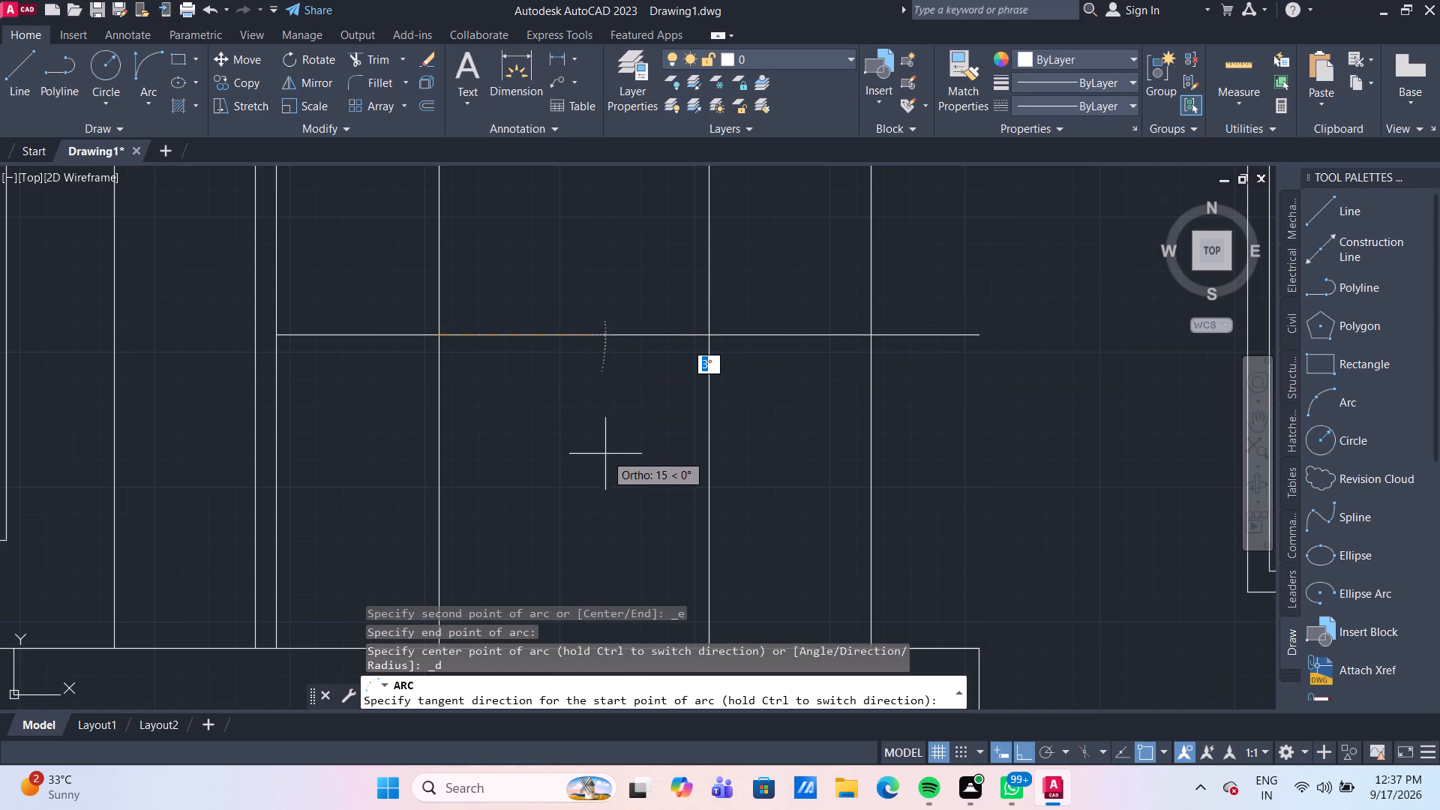
pyautogui.click(604, 505)
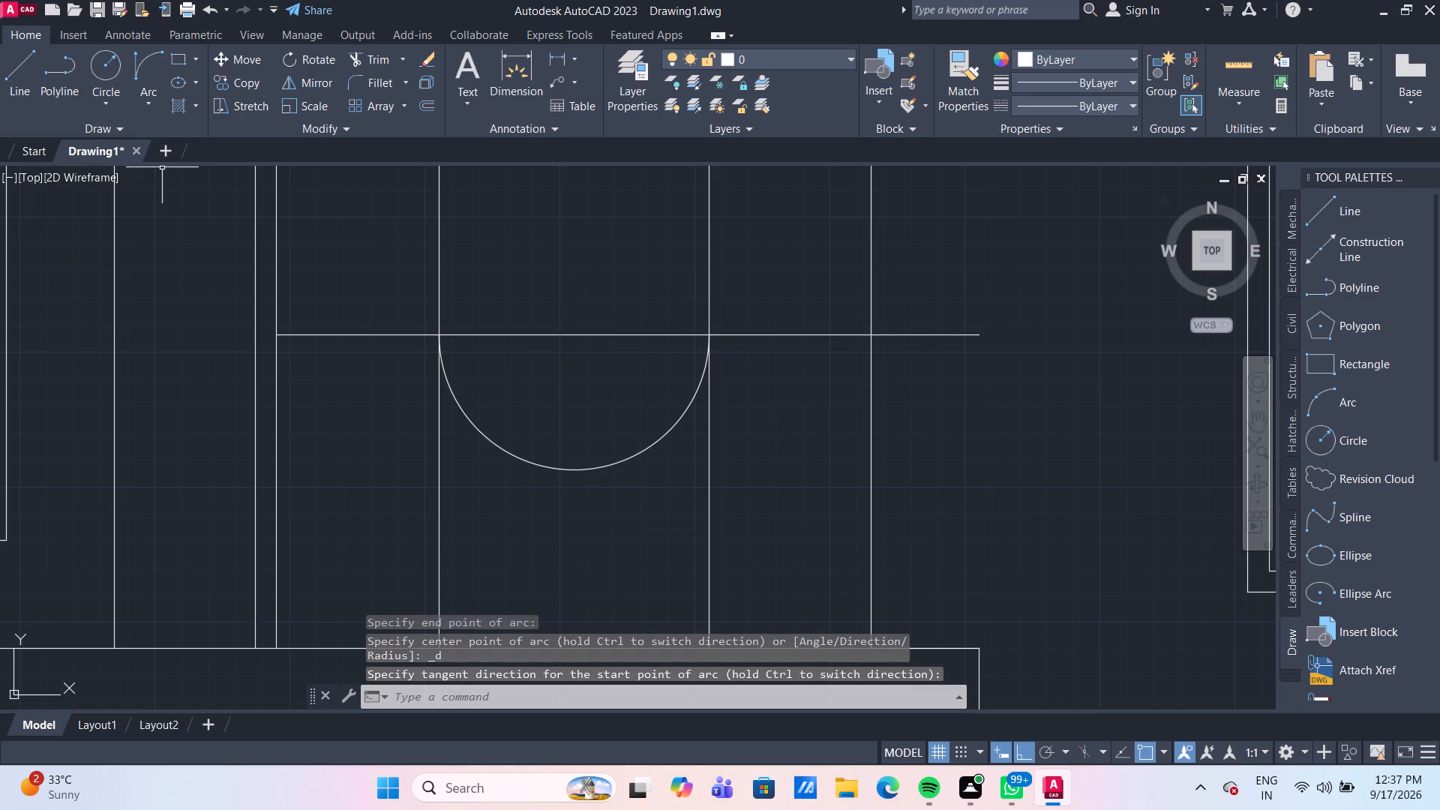
# Flatten the arc by stretching its midpoint up to just below the horizontal line, giving a radius of about 72.
pyautogui.click(571, 470)
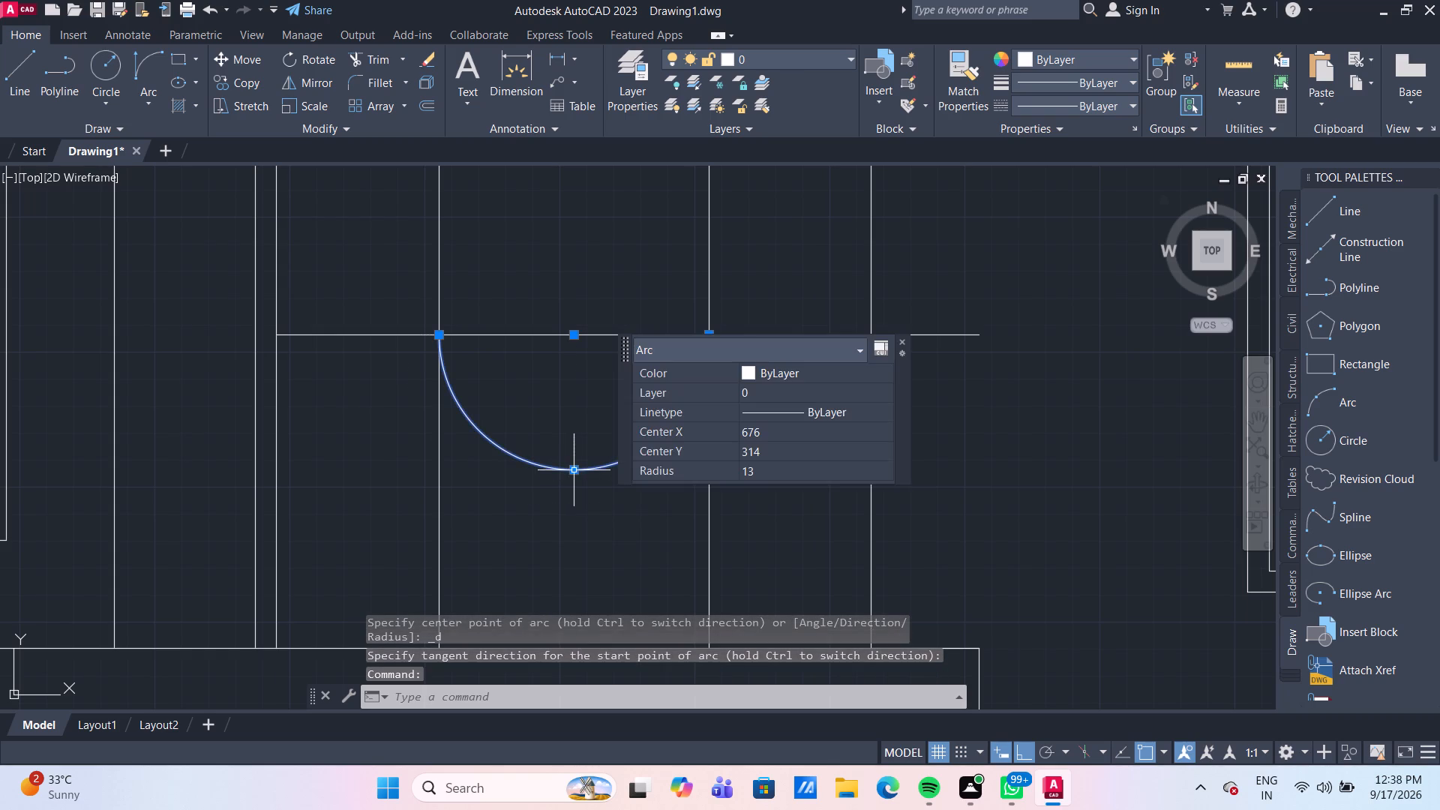
pyautogui.click(571, 470)
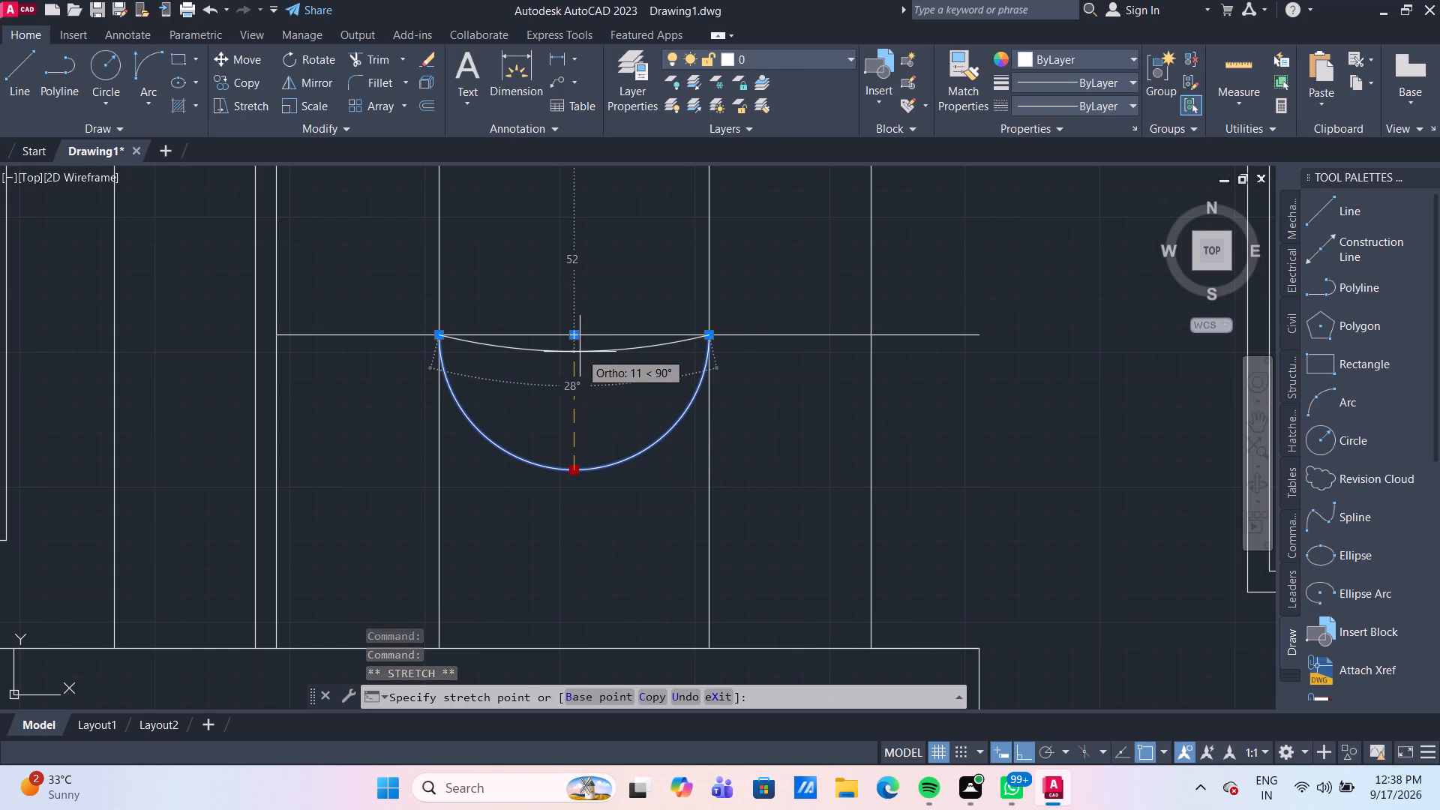
pyautogui.scroll(2, 580, 352)
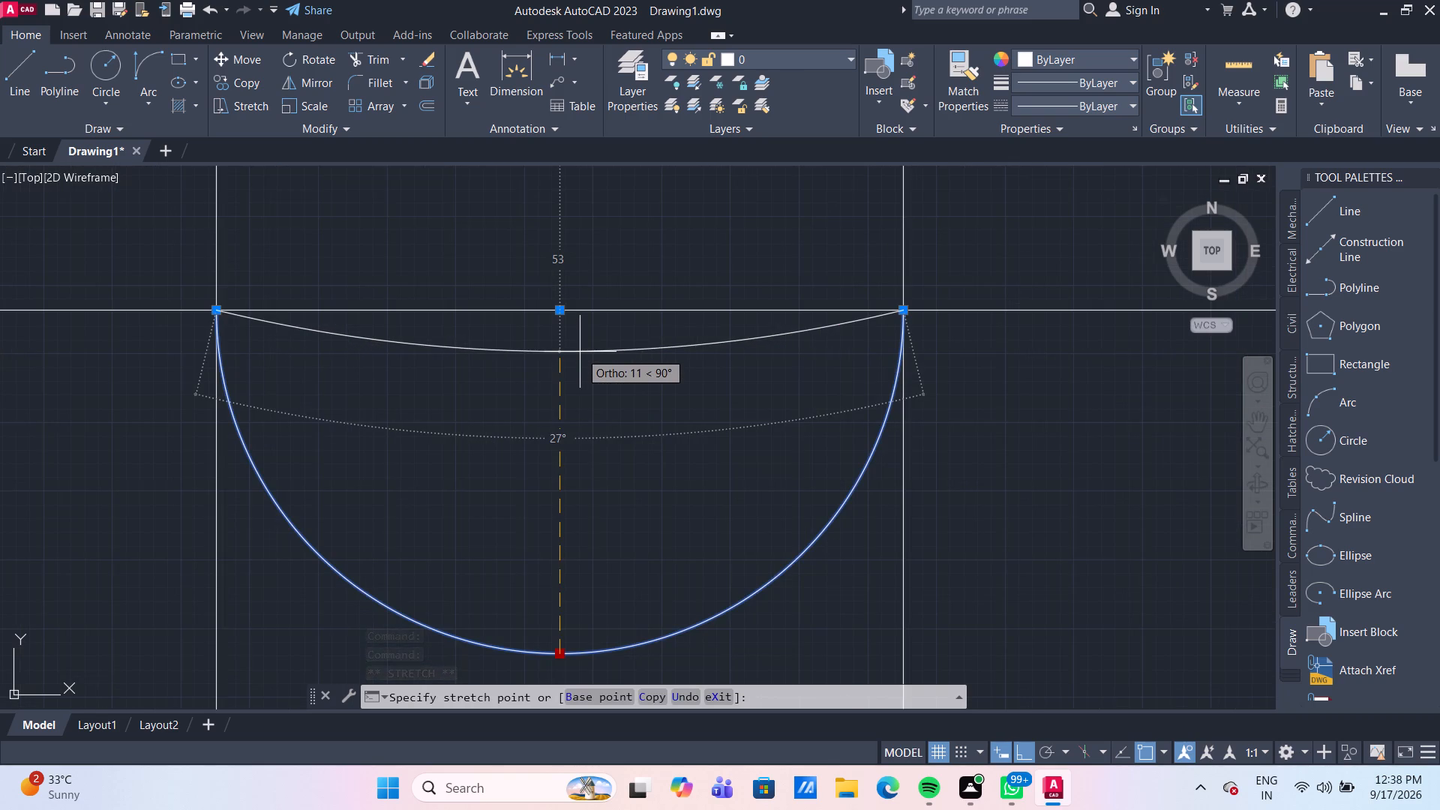
pyautogui.scroll(1, 580, 352)
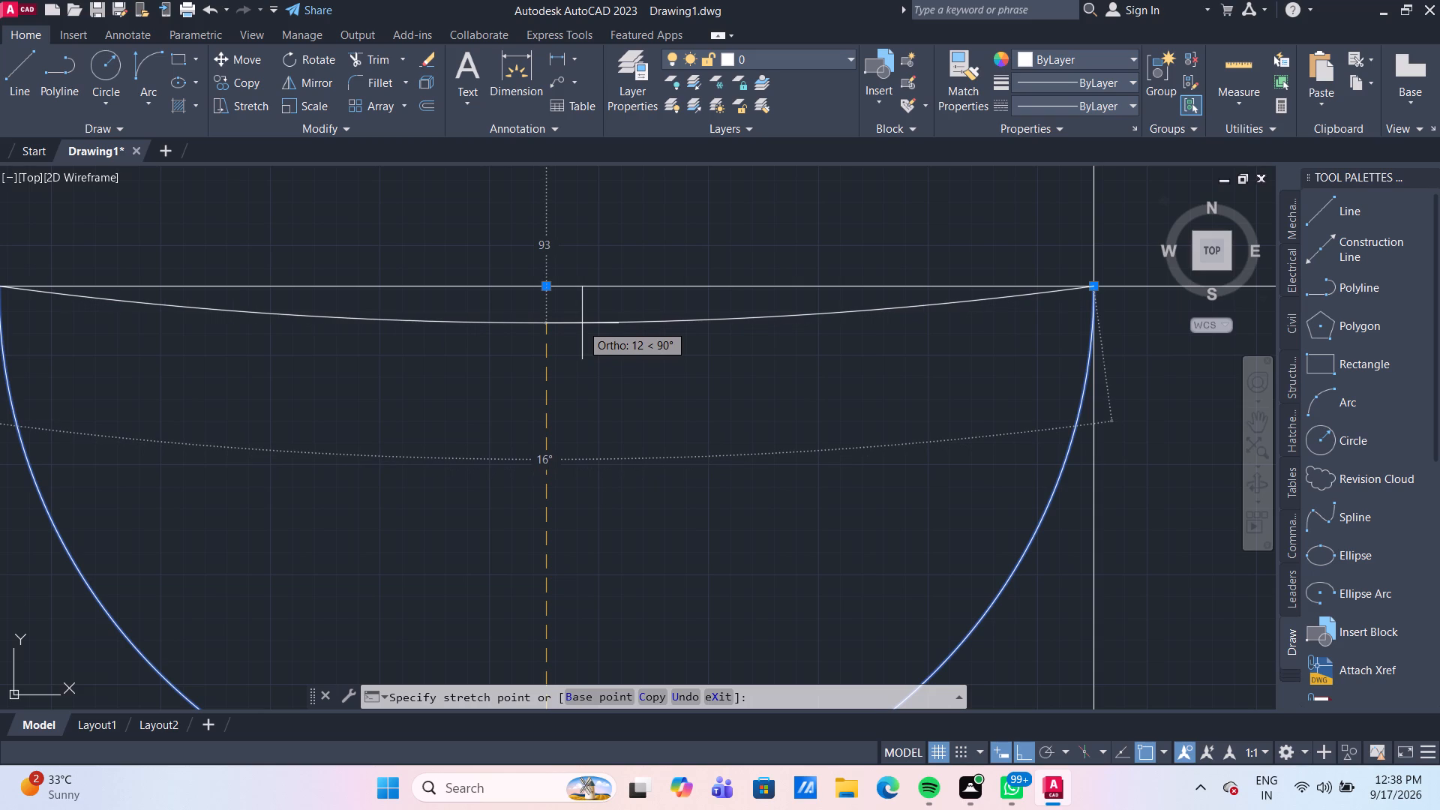
pyautogui.click(582, 321)
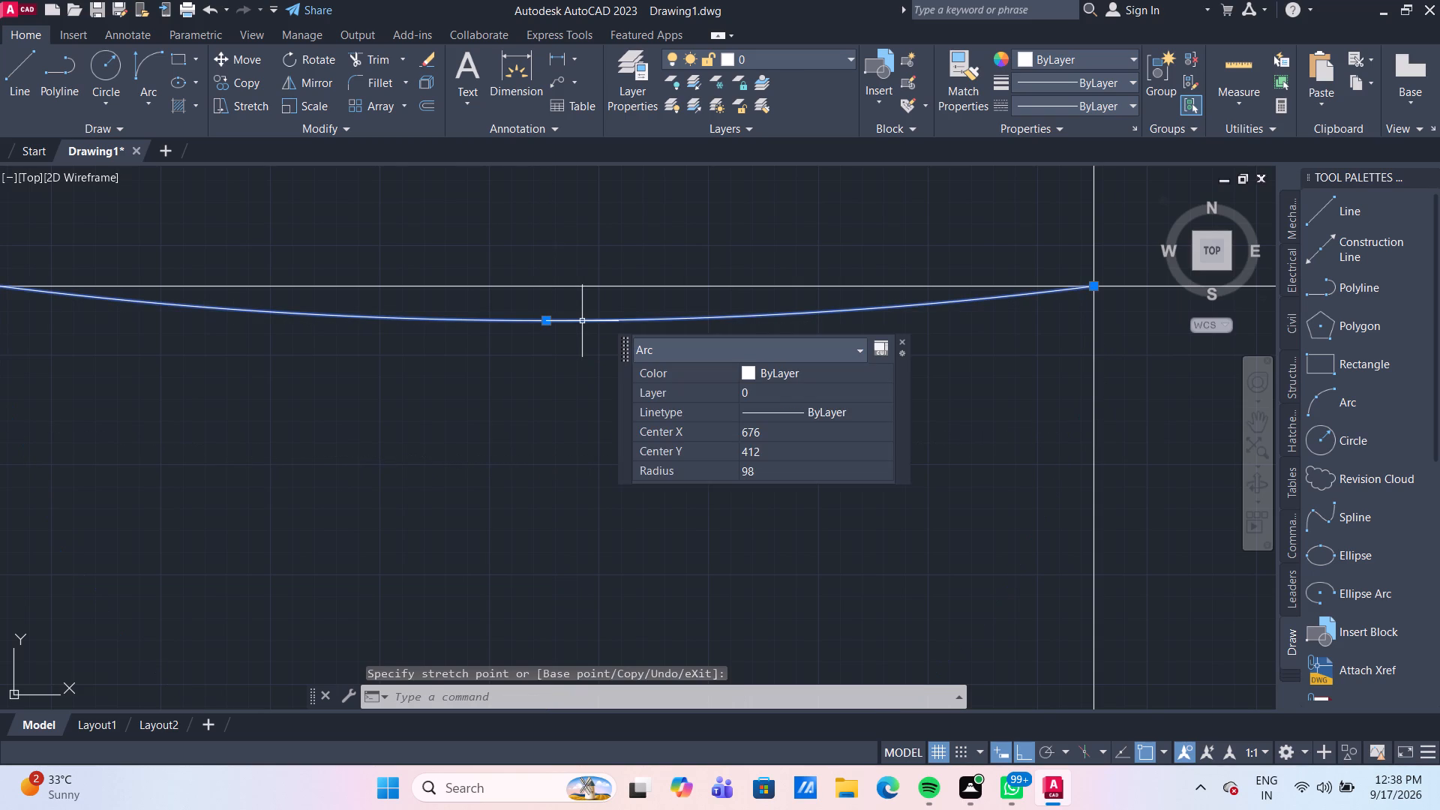
pyautogui.scroll(-1, 559, 364)
pyautogui.scroll(-4, 540, 439)
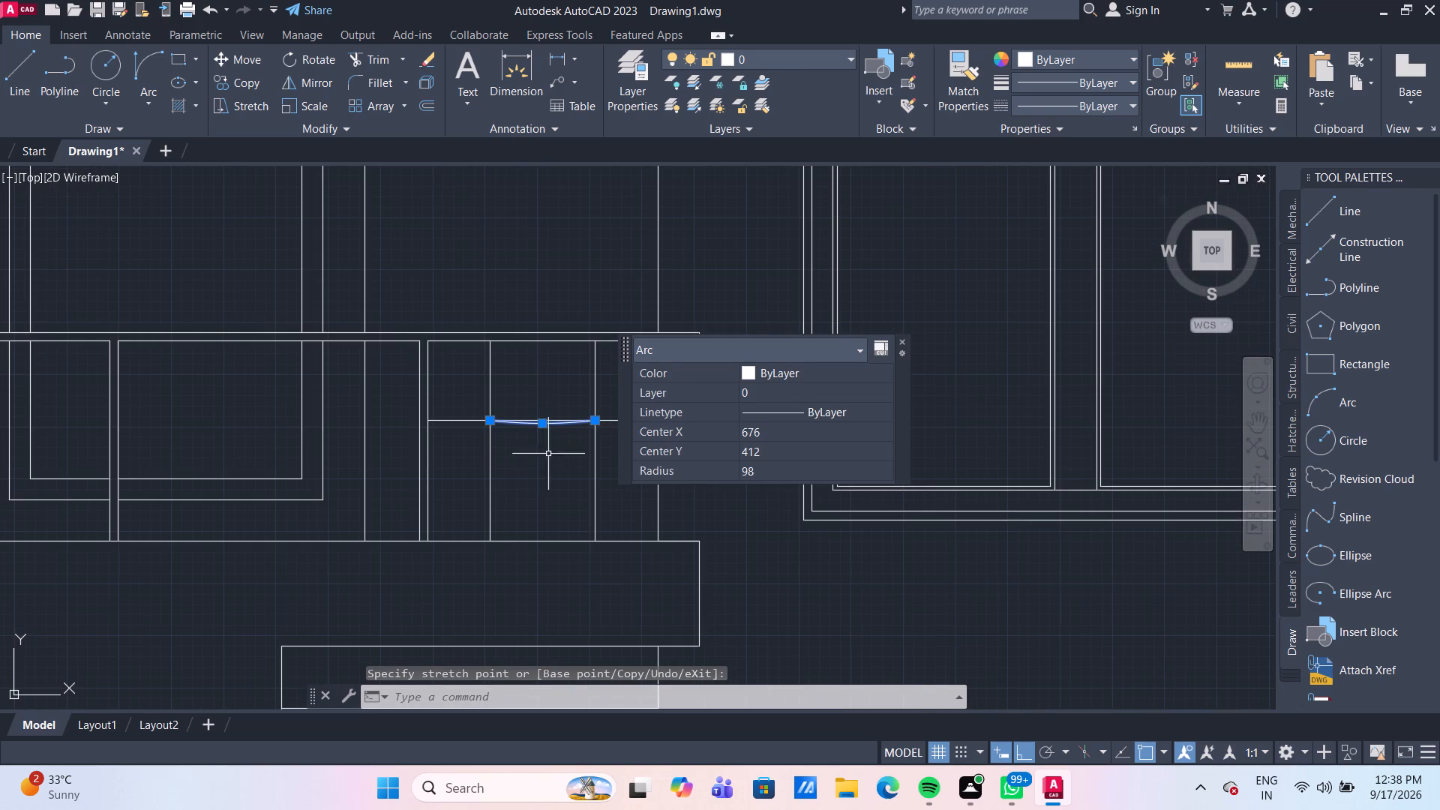
pyautogui.scroll(3, 551, 448)
pyautogui.scroll(1, 518, 368)
pyautogui.moveTo(515, 384); pyautogui.dragTo(502, 340, button='middle')
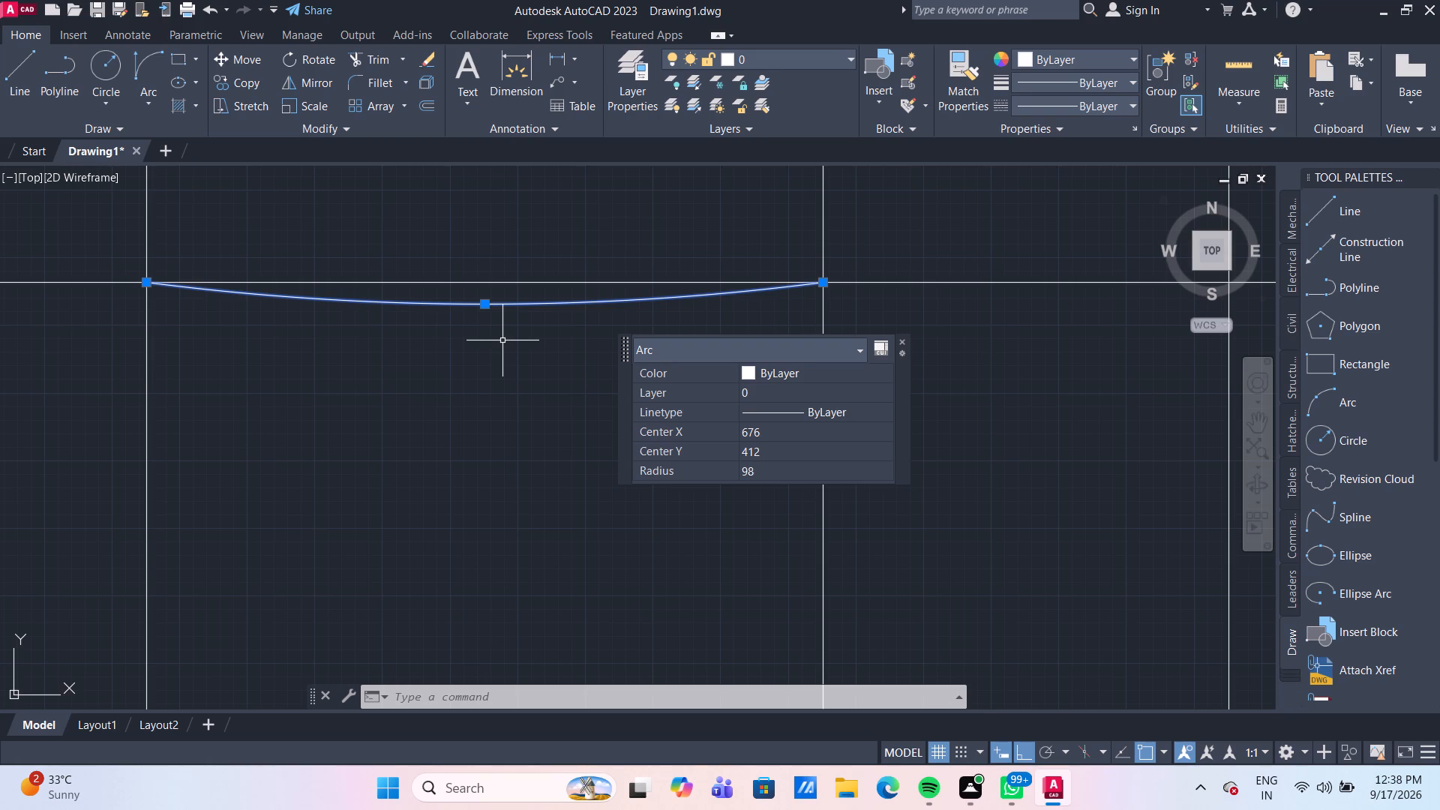
pyautogui.click(486, 303)
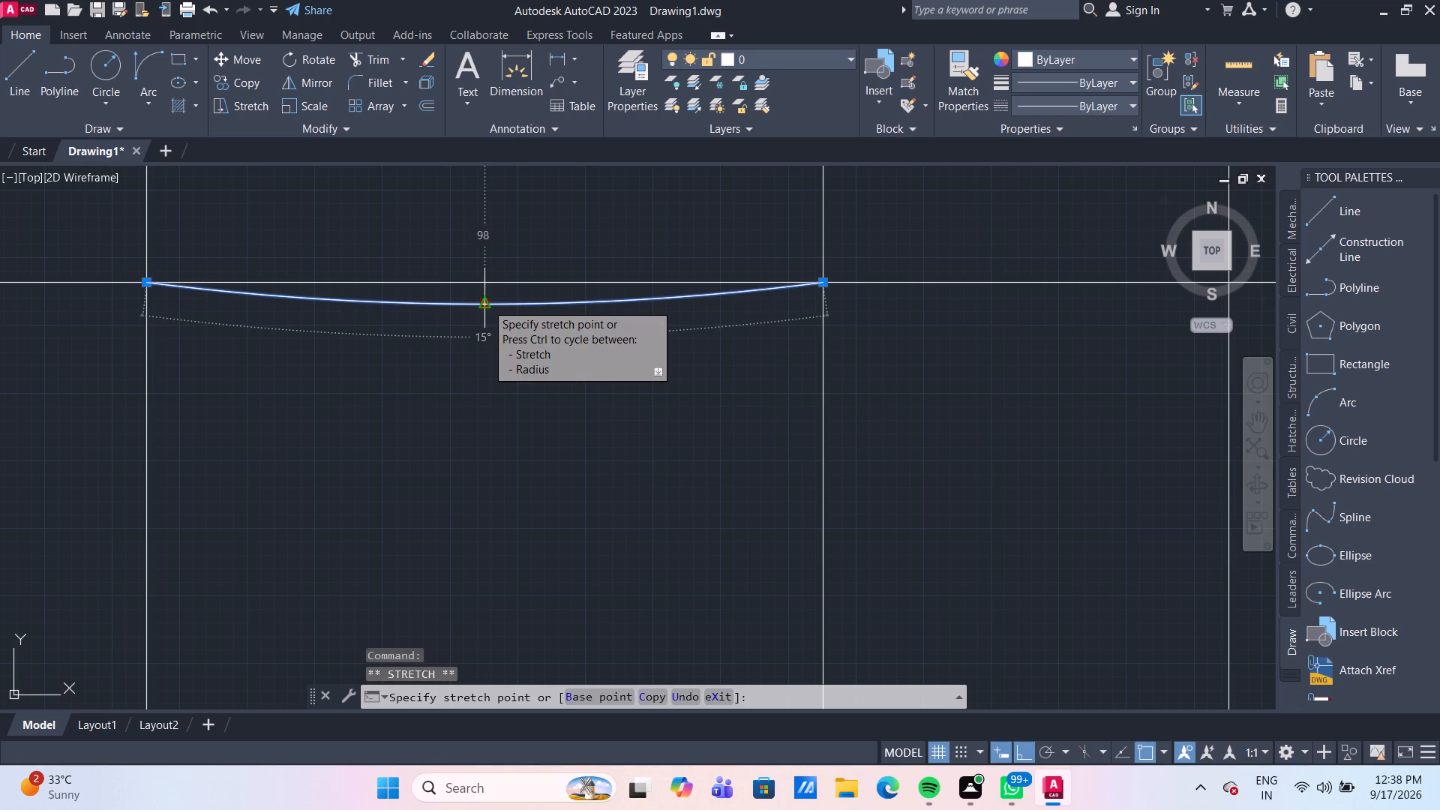
pyautogui.moveTo(486, 303); pyautogui.dragTo(482, 312)
pyautogui.click(488, 300)
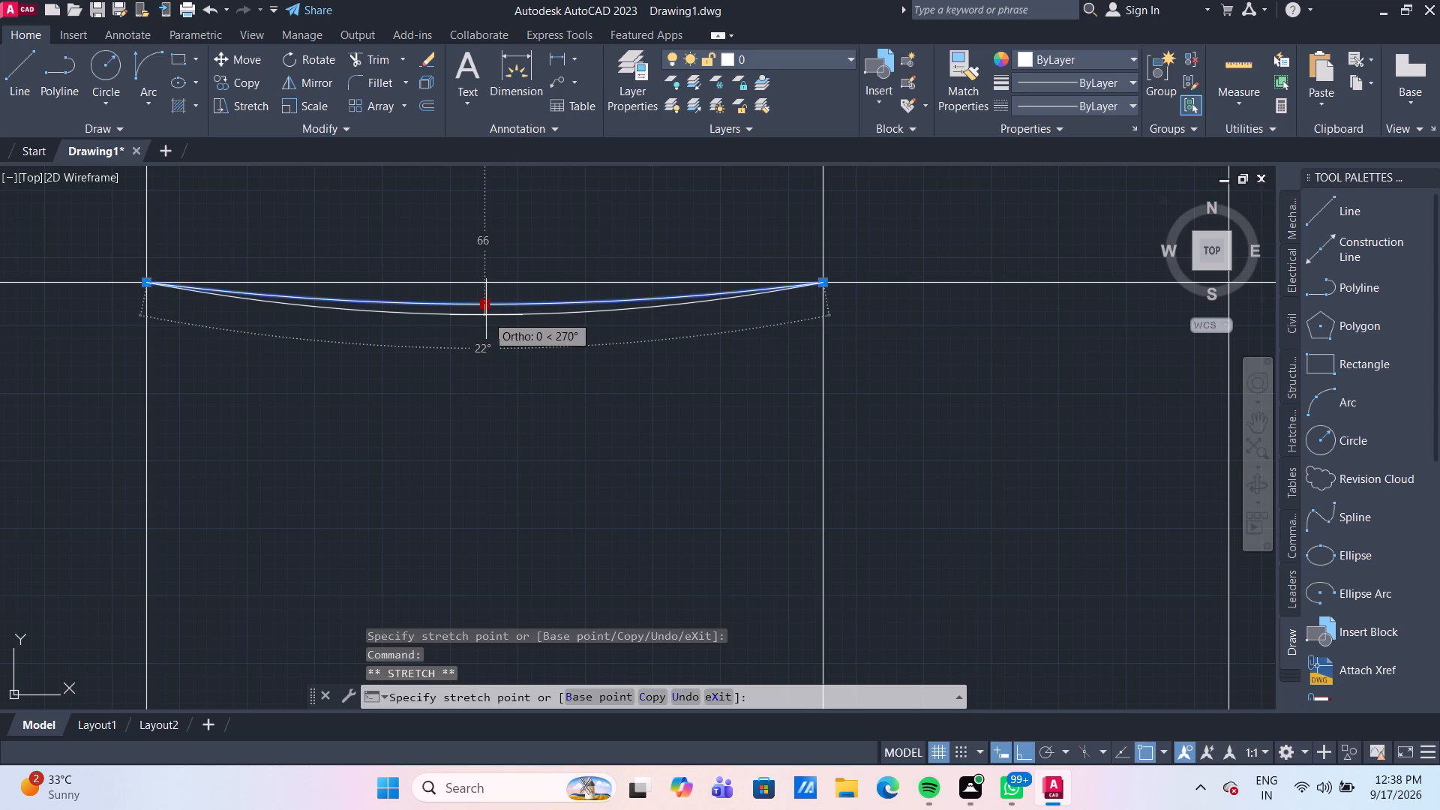
pyautogui.scroll(2, 486, 315)
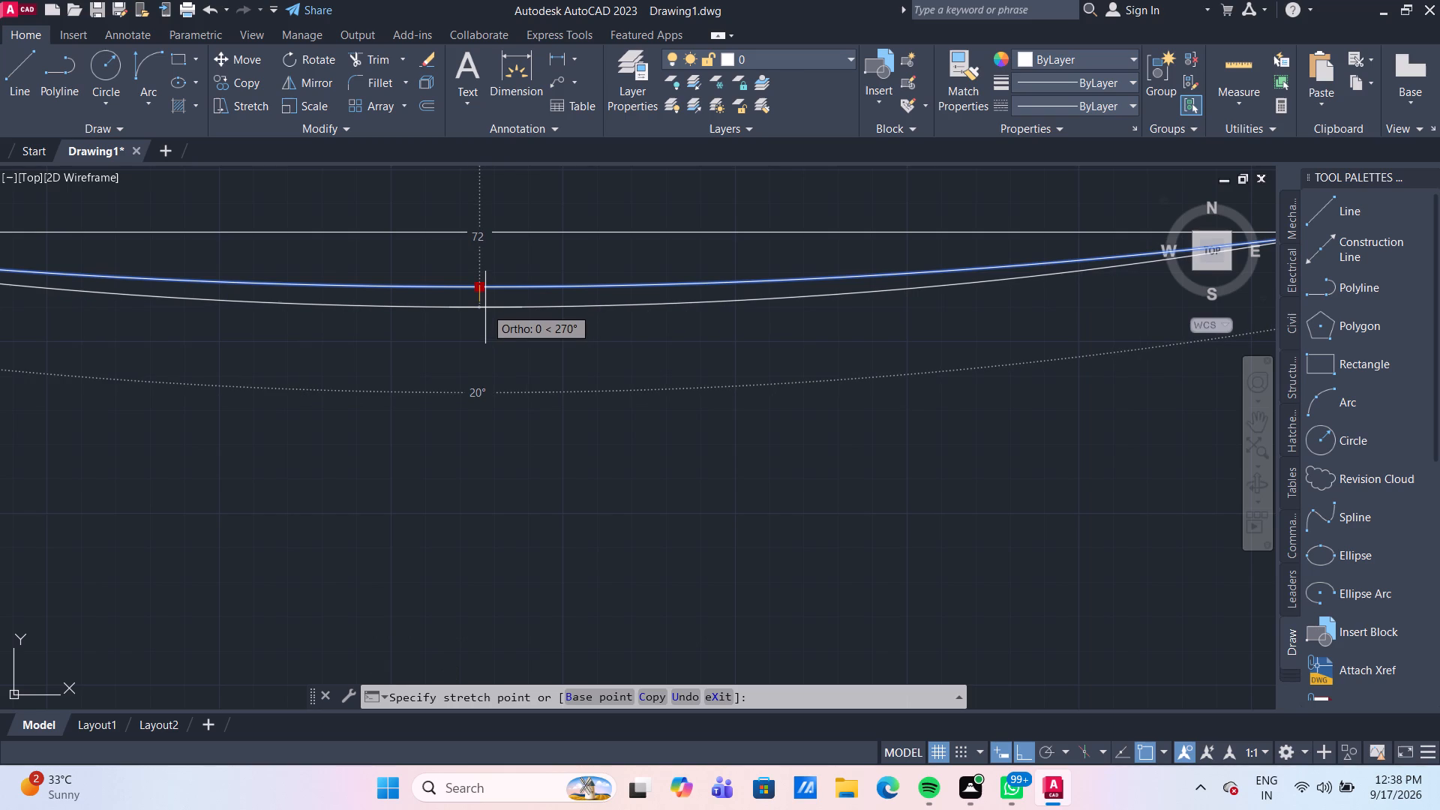
pyautogui.click(485, 307)
pyautogui.scroll(-2, 566, 342)
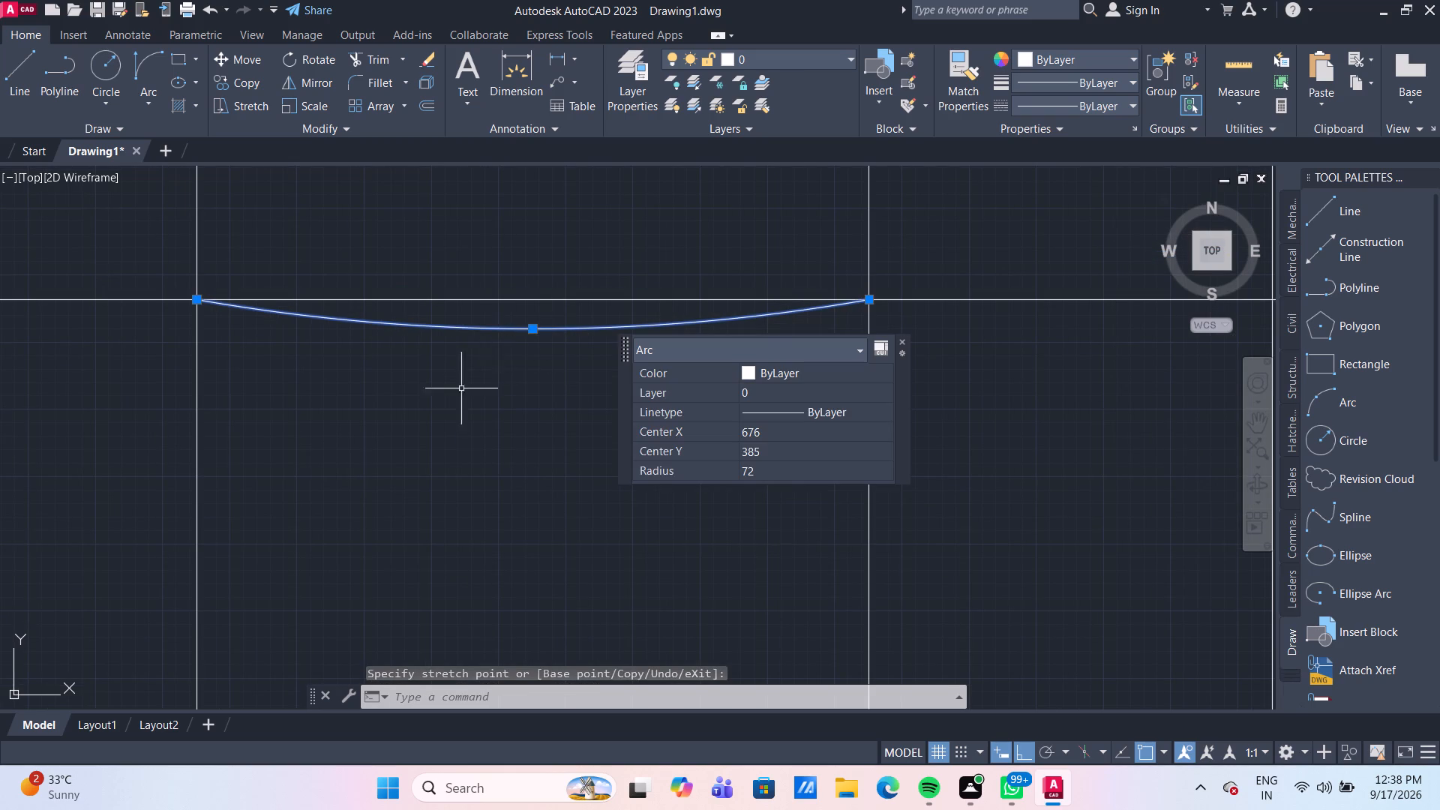
pyautogui.press('Escape')
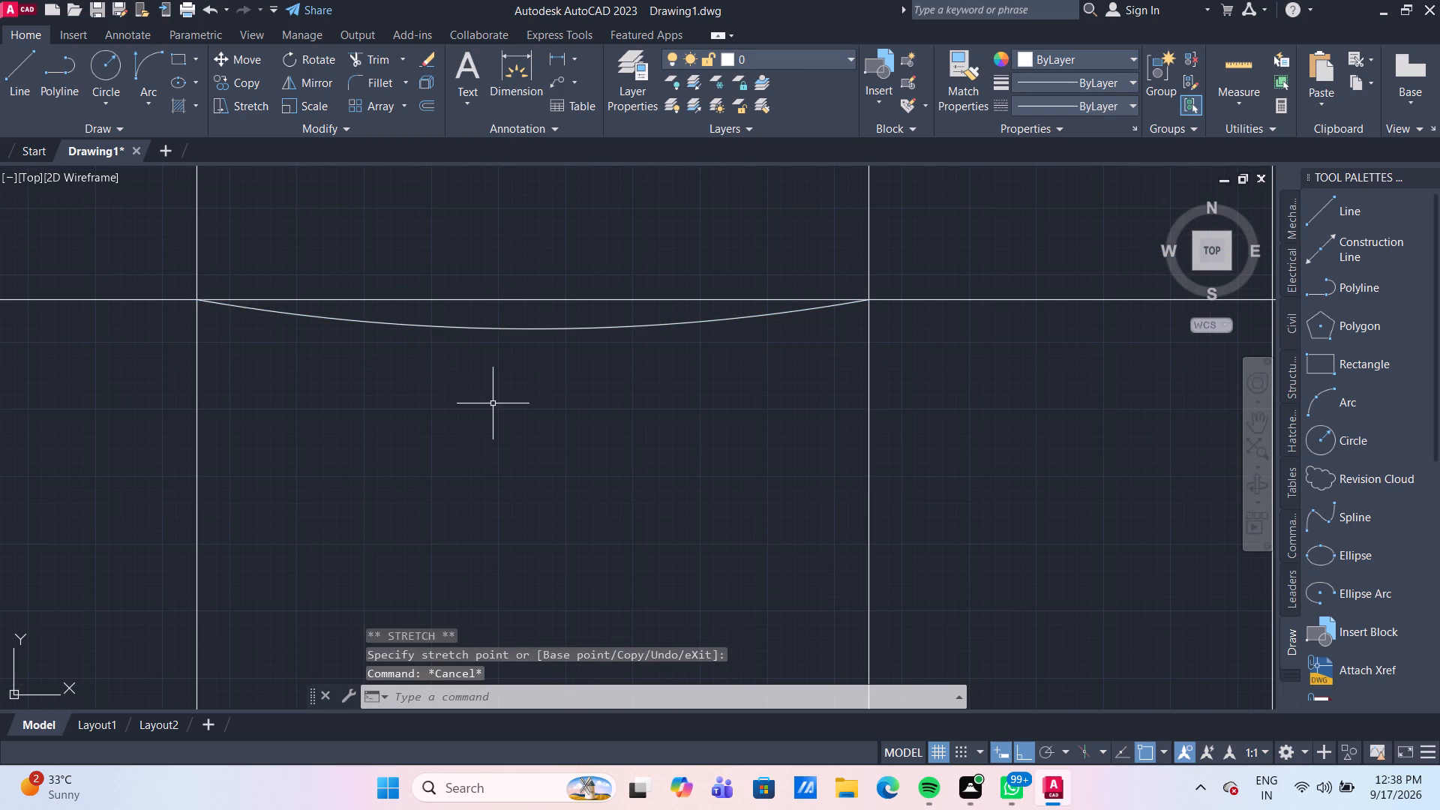
# Trim the two inner vertical lines above the horizontal line, and the horizontal line's portions on both sides beyond the arc's ends.
pyautogui.scroll(-3, 501, 409)
pyautogui.moveTo(552, 430); pyautogui.dragTo(611, 429, button='middle')
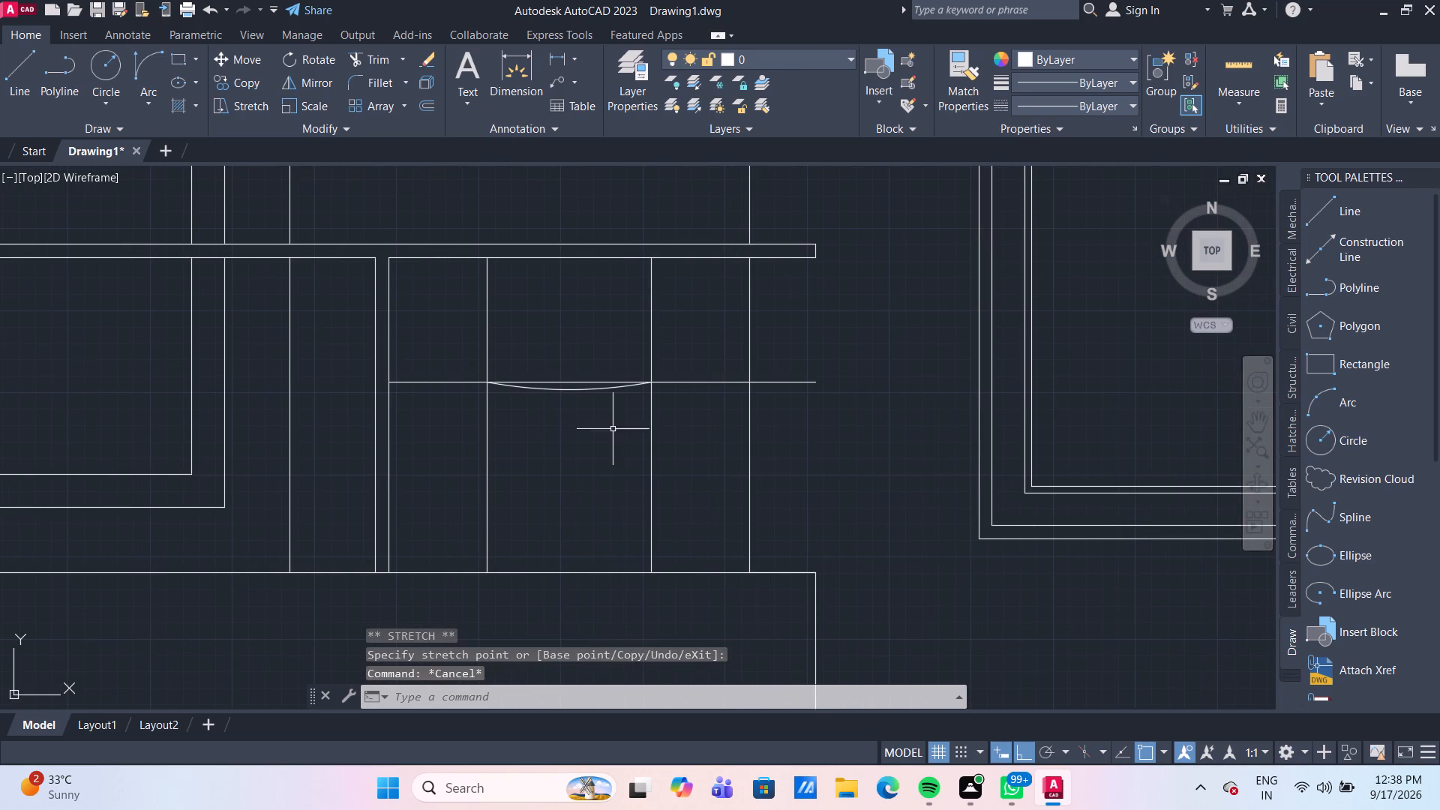
pyautogui.scroll(1, 573, 496)
pyautogui.moveTo(573, 496); pyautogui.dragTo(590, 439, button='middle')
pyautogui.scroll(-1, 590, 439)
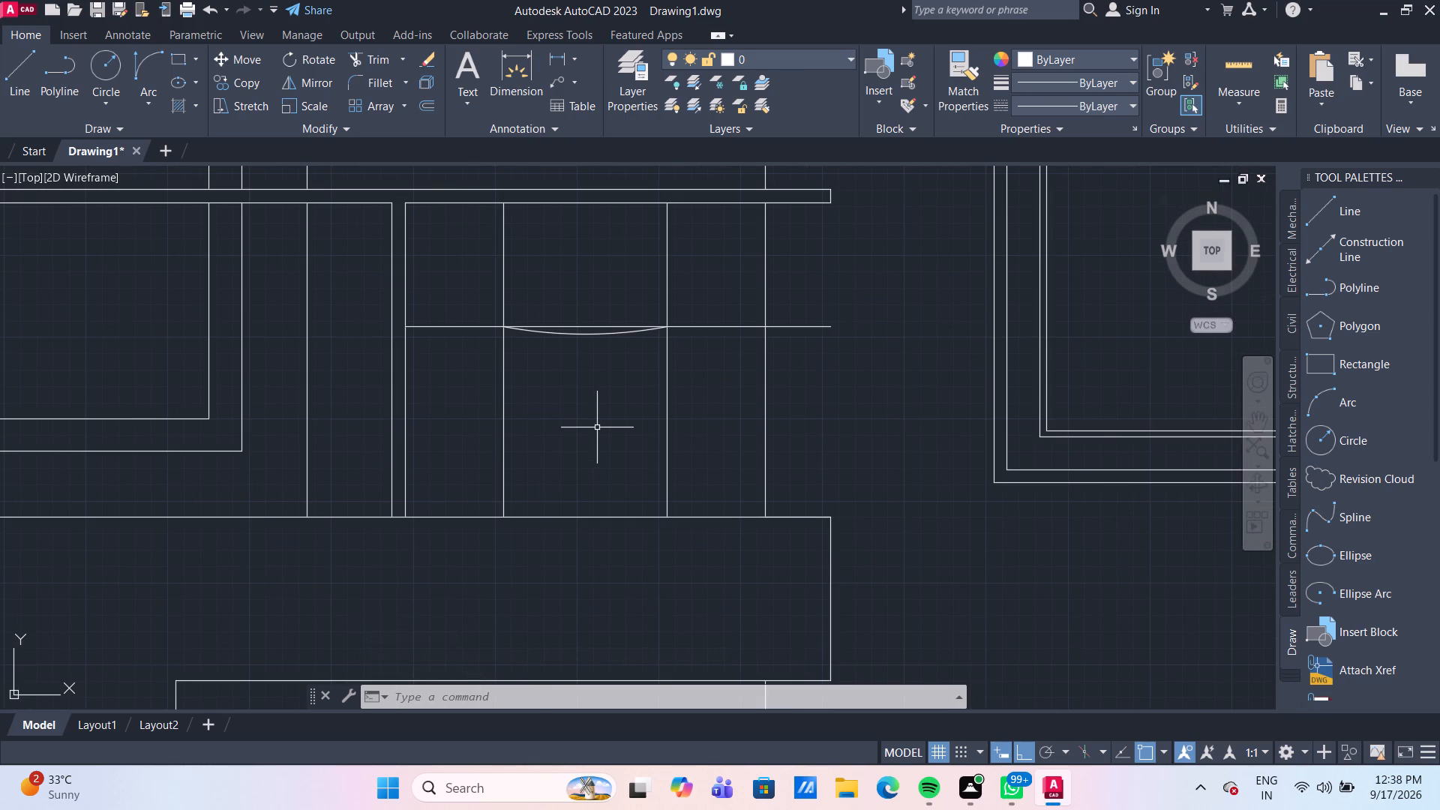
pyautogui.write('TR')
pyautogui.press('Return')
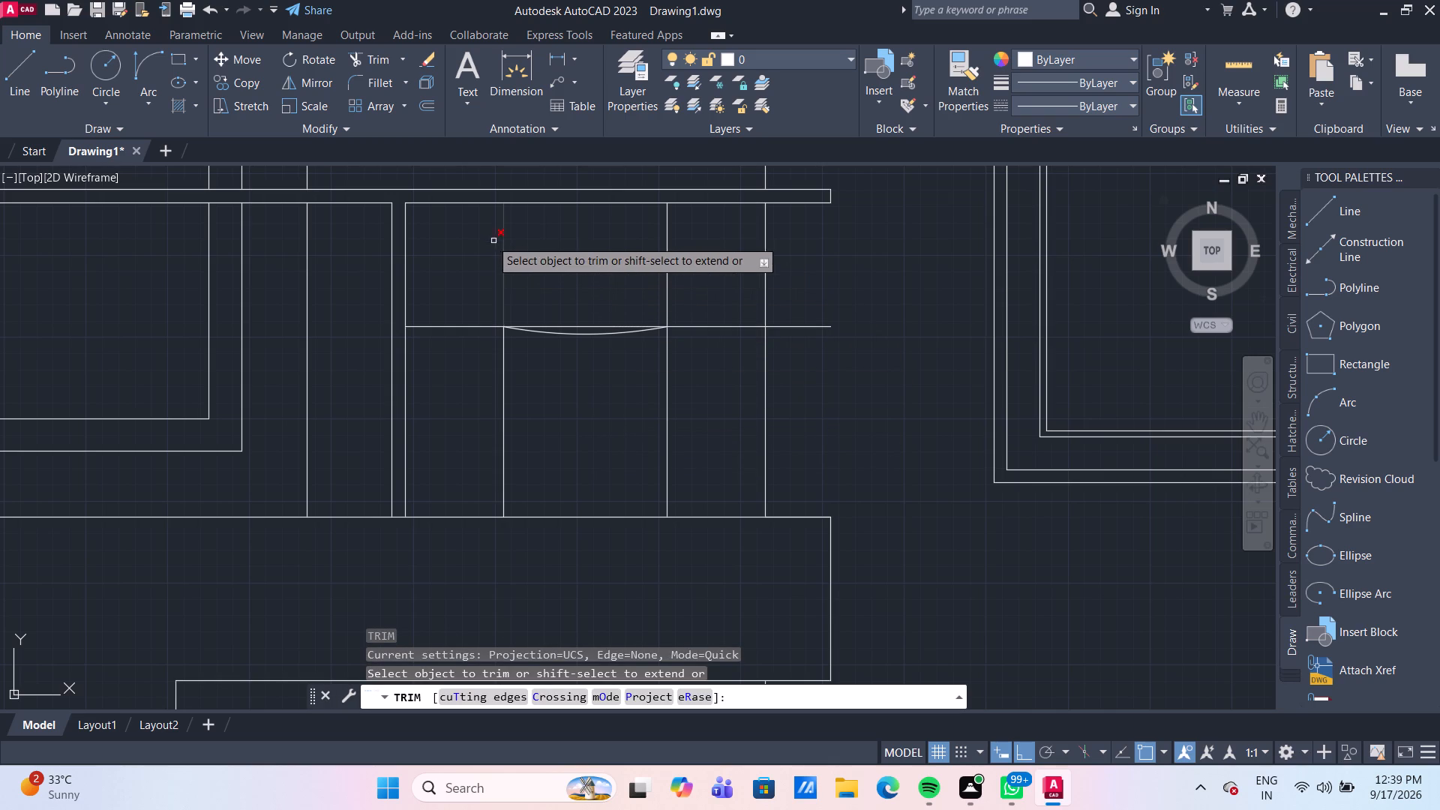
pyautogui.click(482, 234)
pyautogui.click(693, 263)
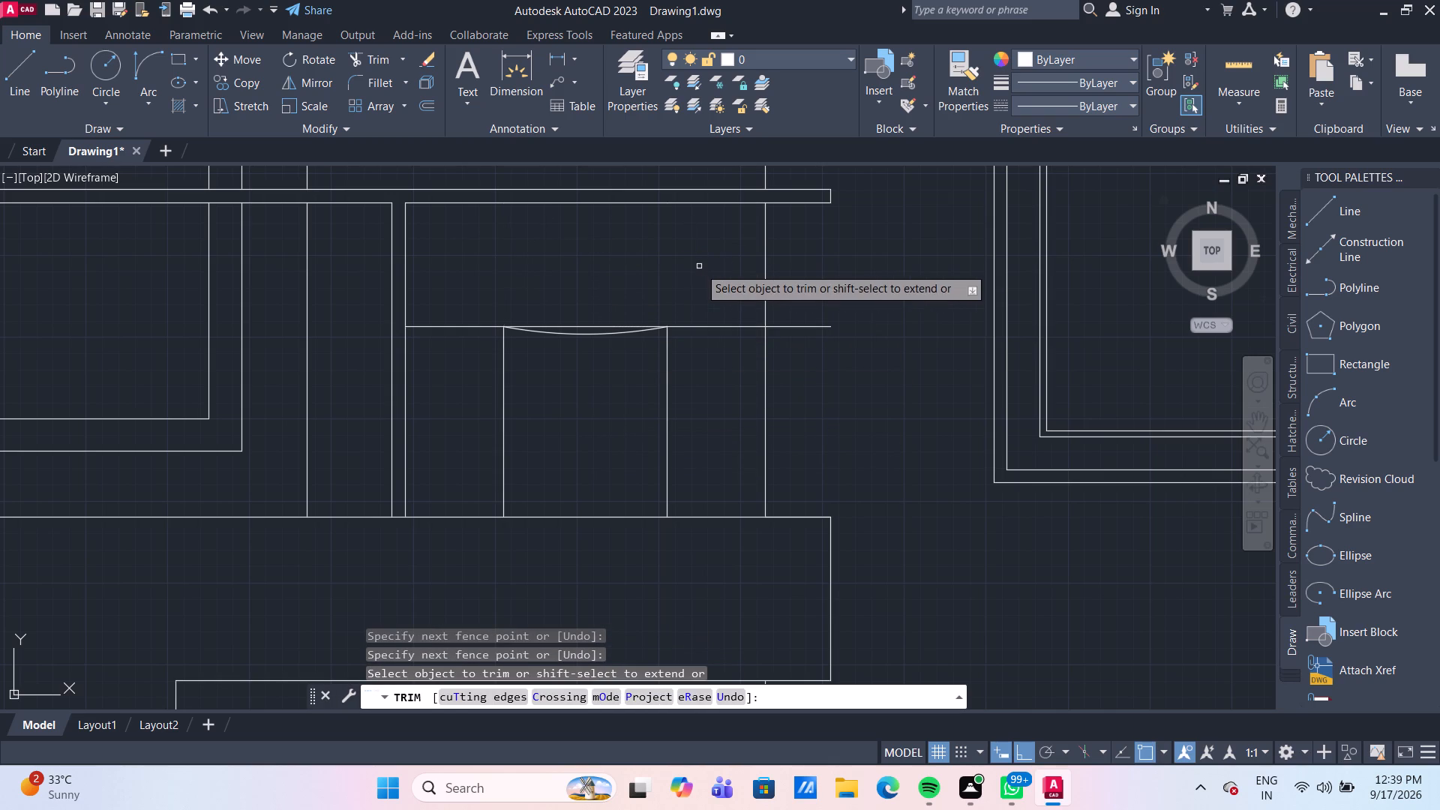
pyautogui.click(804, 325)
pyautogui.click(729, 325)
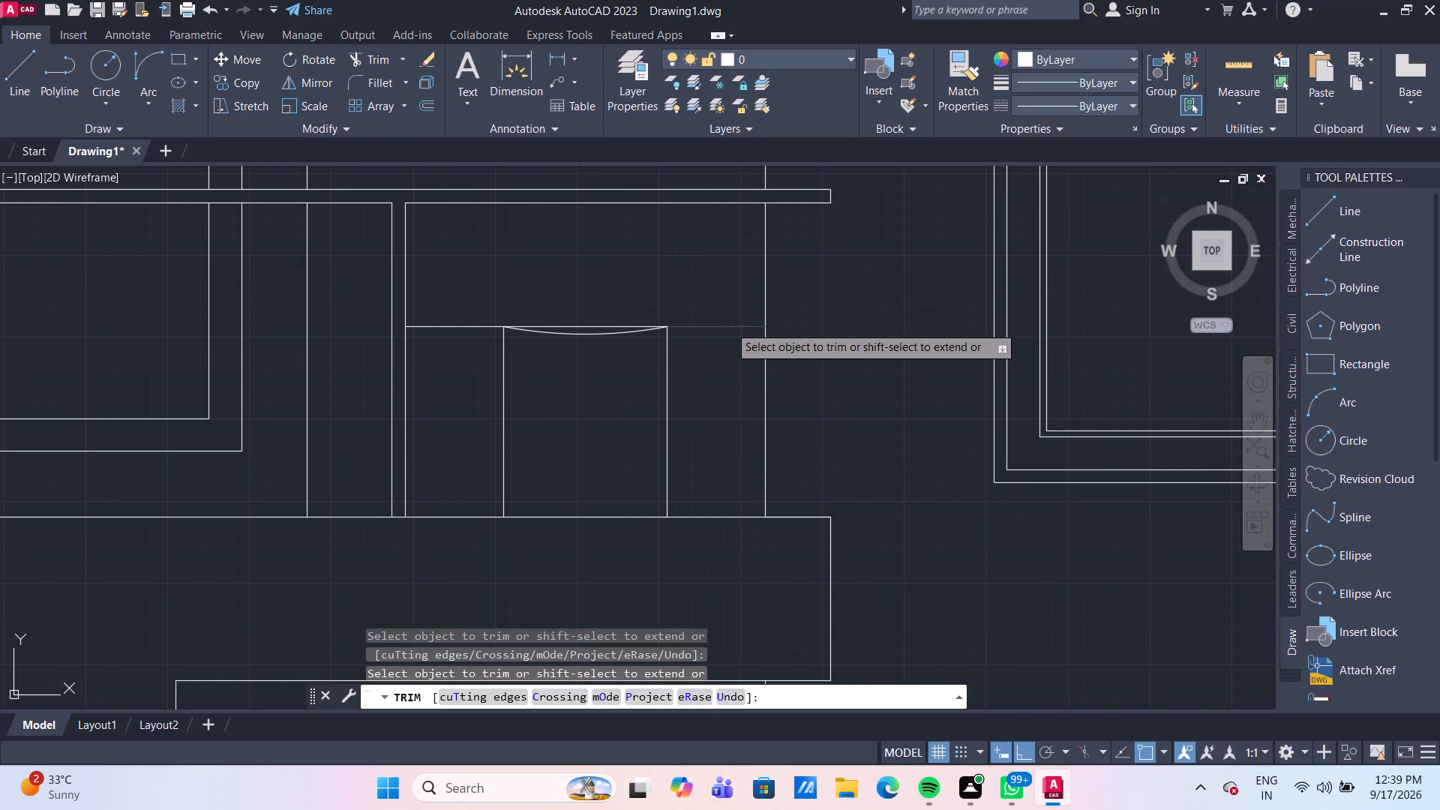
pyautogui.click(477, 325)
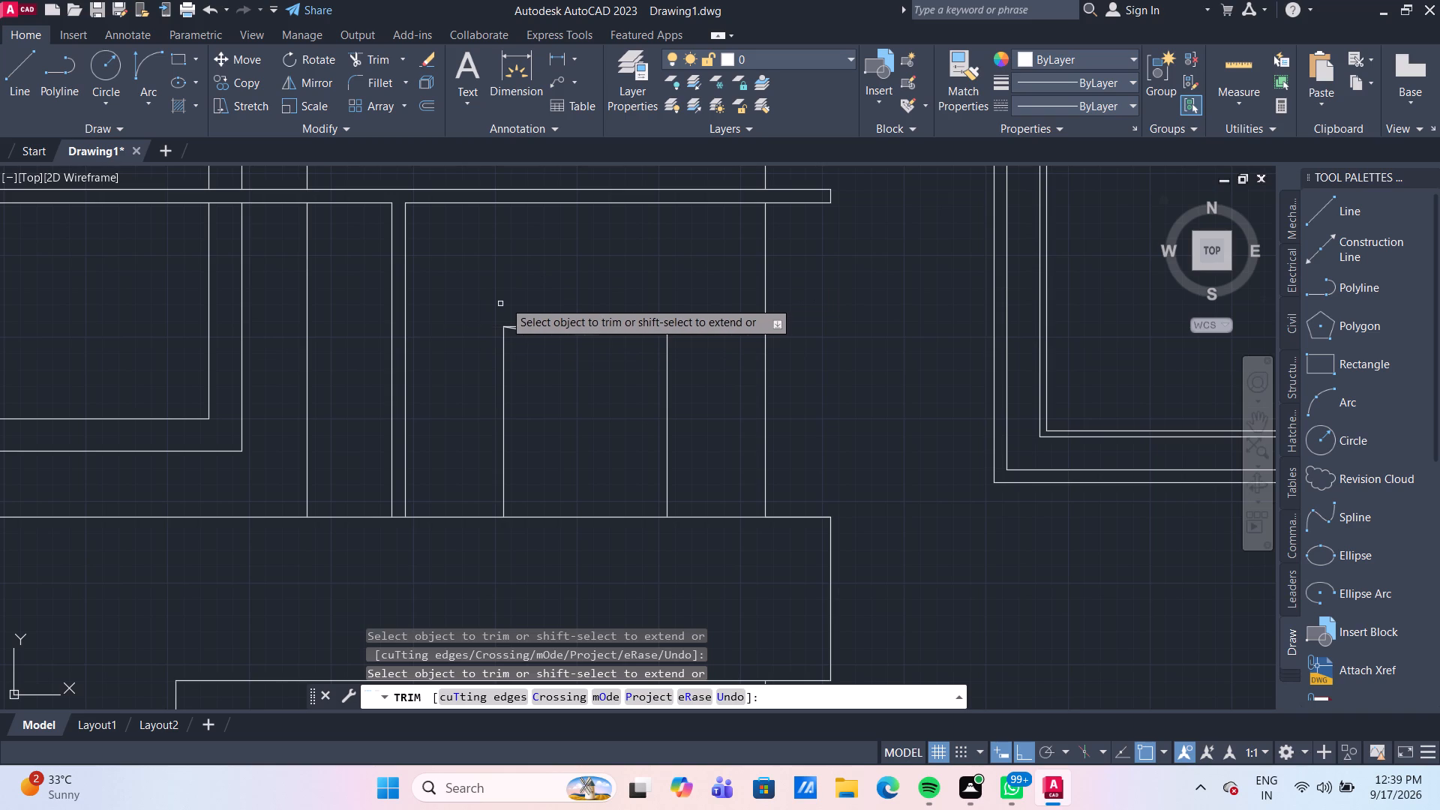
pyautogui.press('Escape')
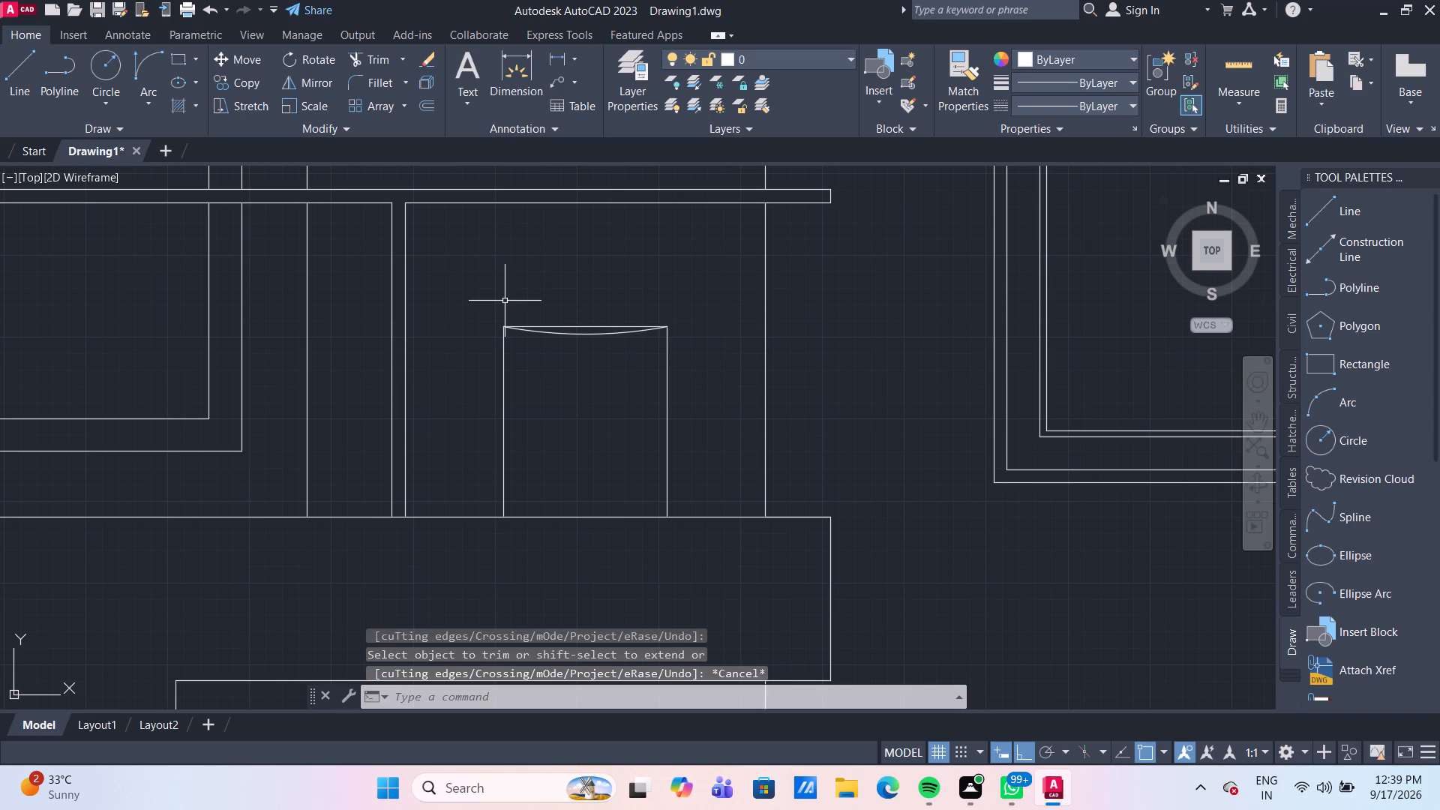
# Offset the arc-topped shape's two vertical side lines inward by 3 each.
pyautogui.press('o')
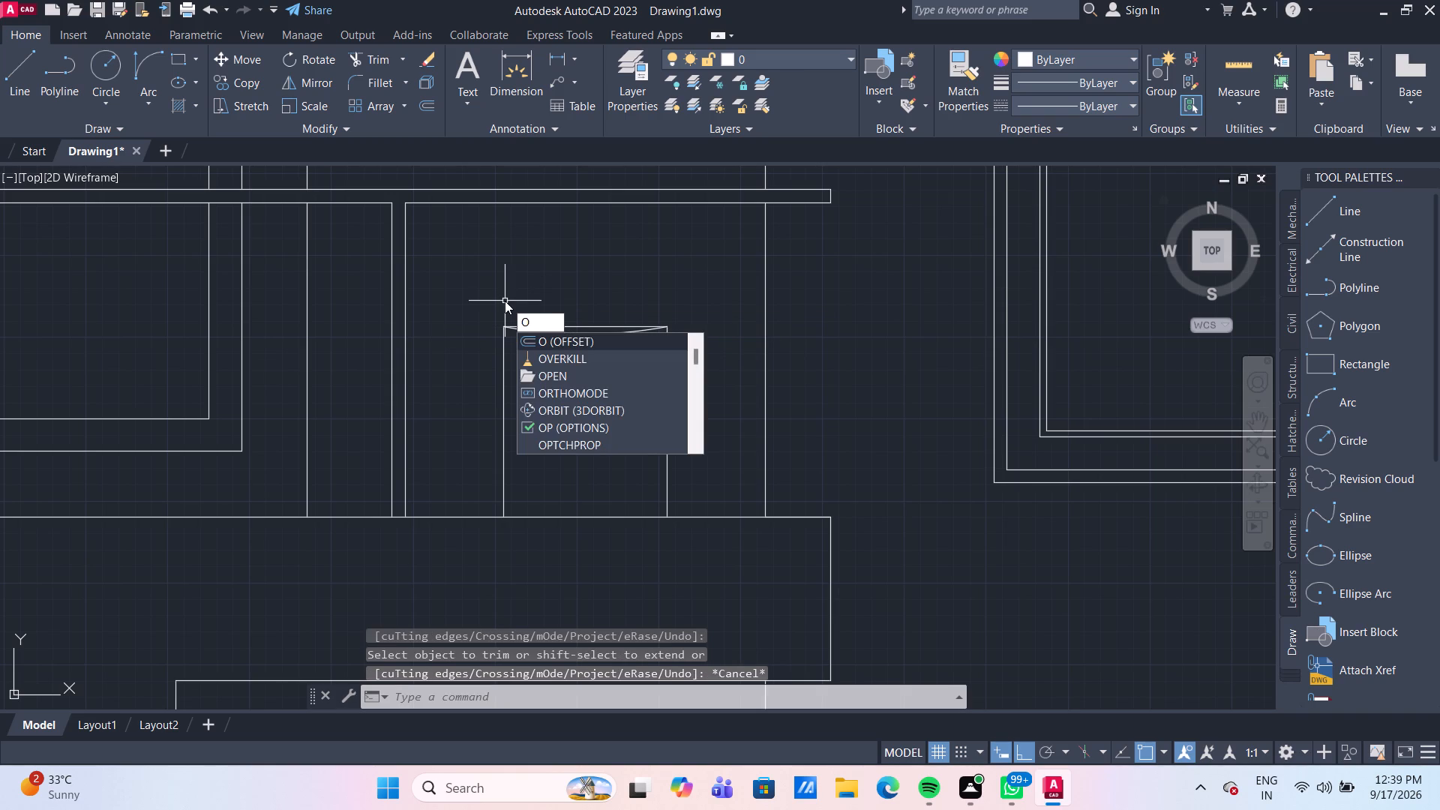
pyautogui.press('Return')
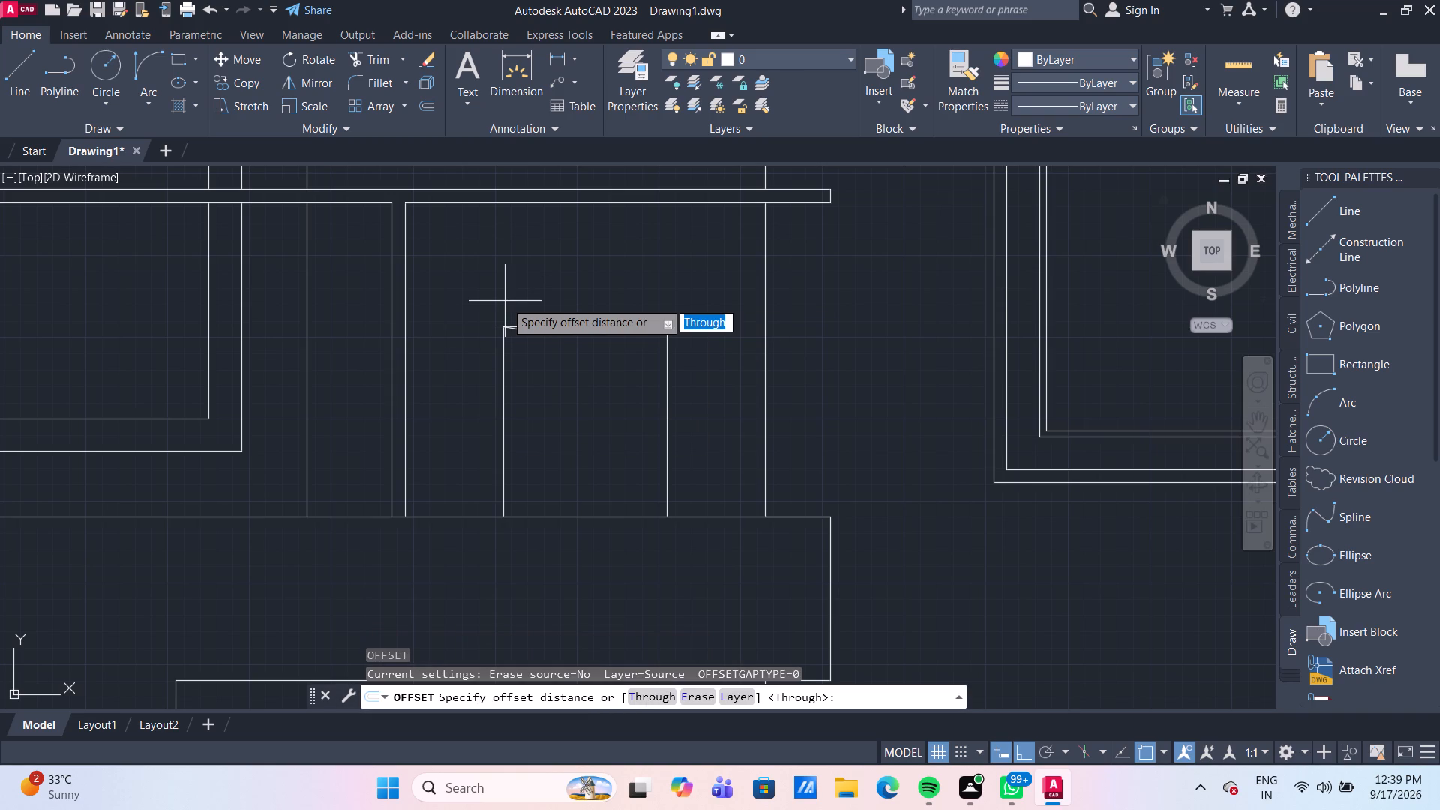
pyautogui.press('Return')
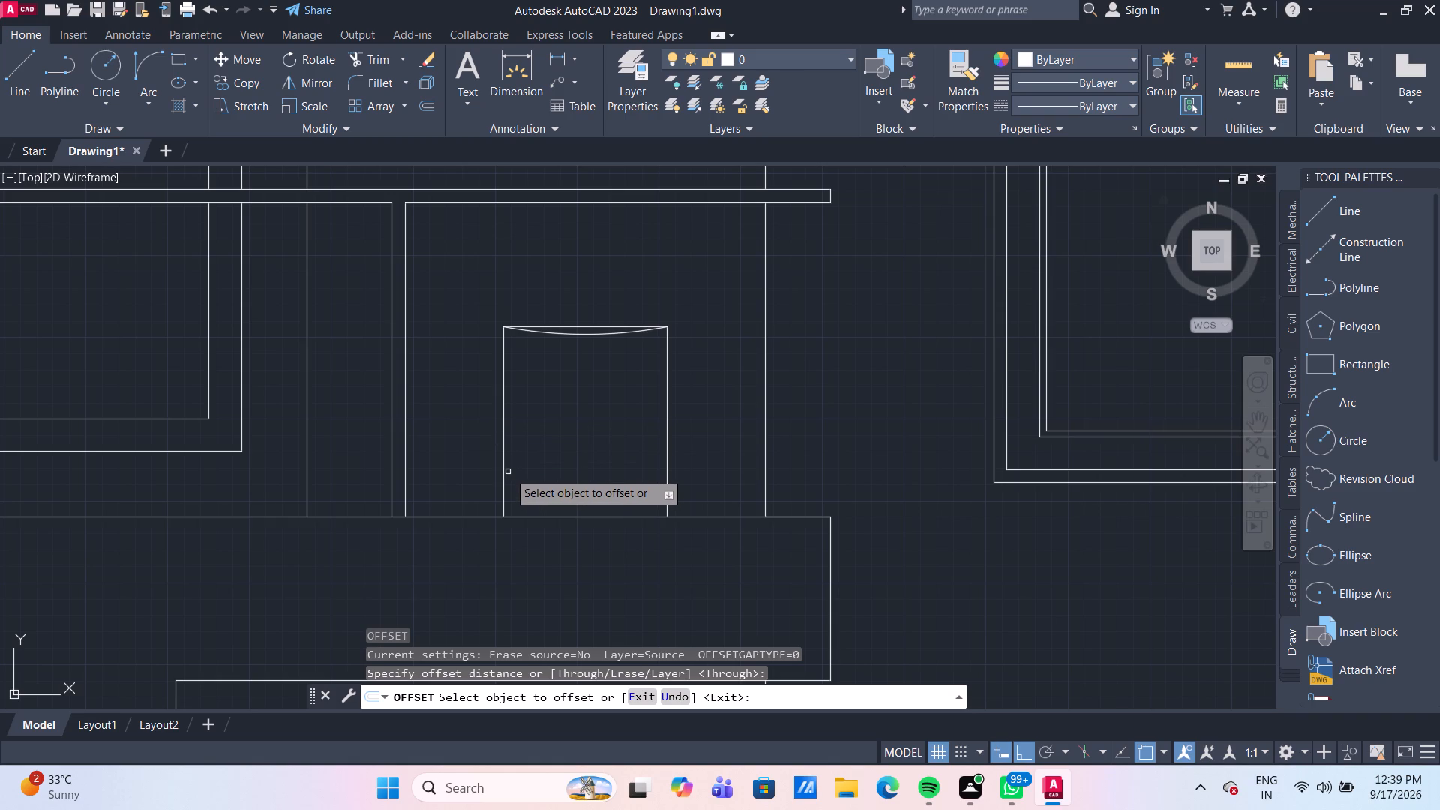
pyautogui.click(503, 469)
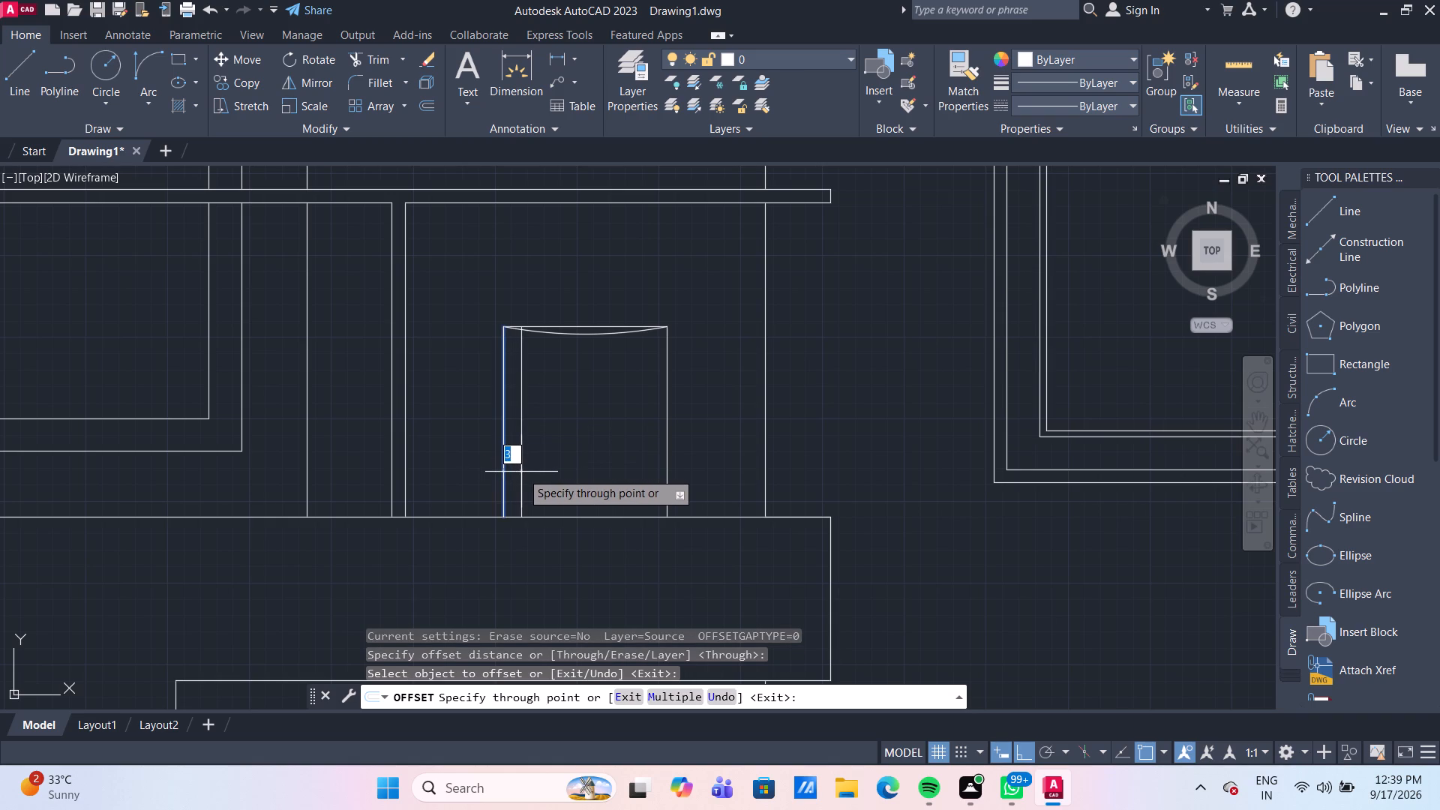
pyautogui.press('3')
pyautogui.press('Return')
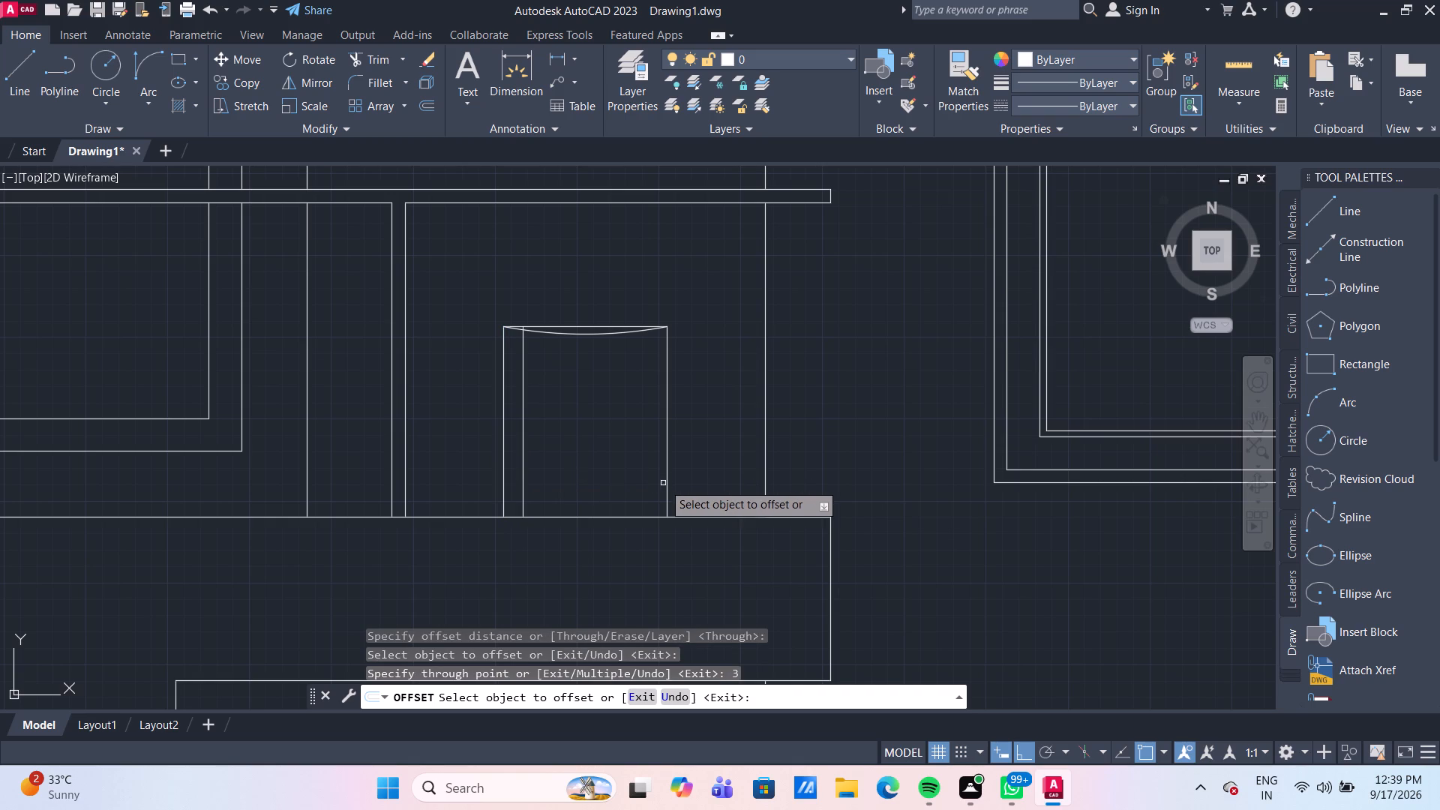
pyautogui.click(666, 486)
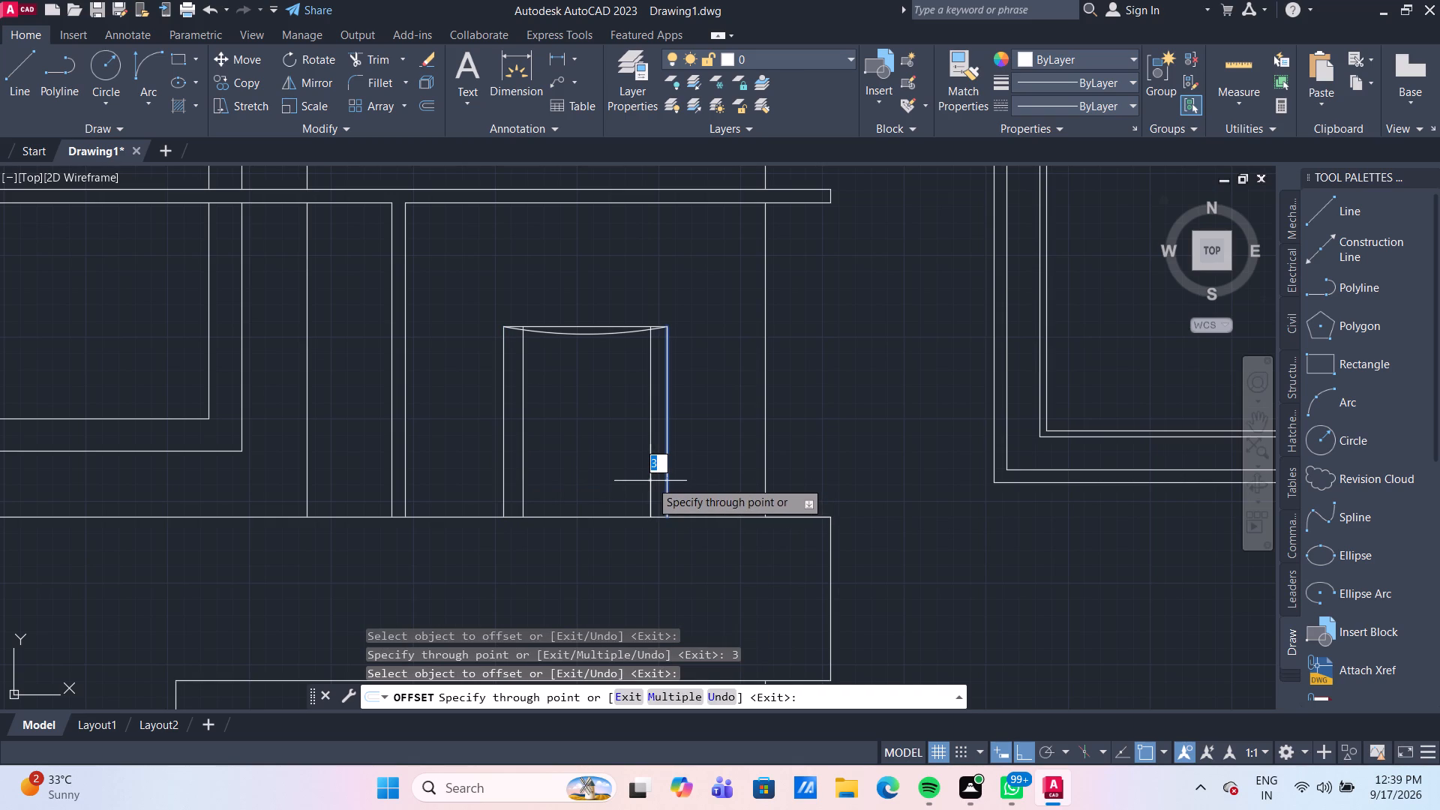
pyautogui.press('3')
pyautogui.press('Return')
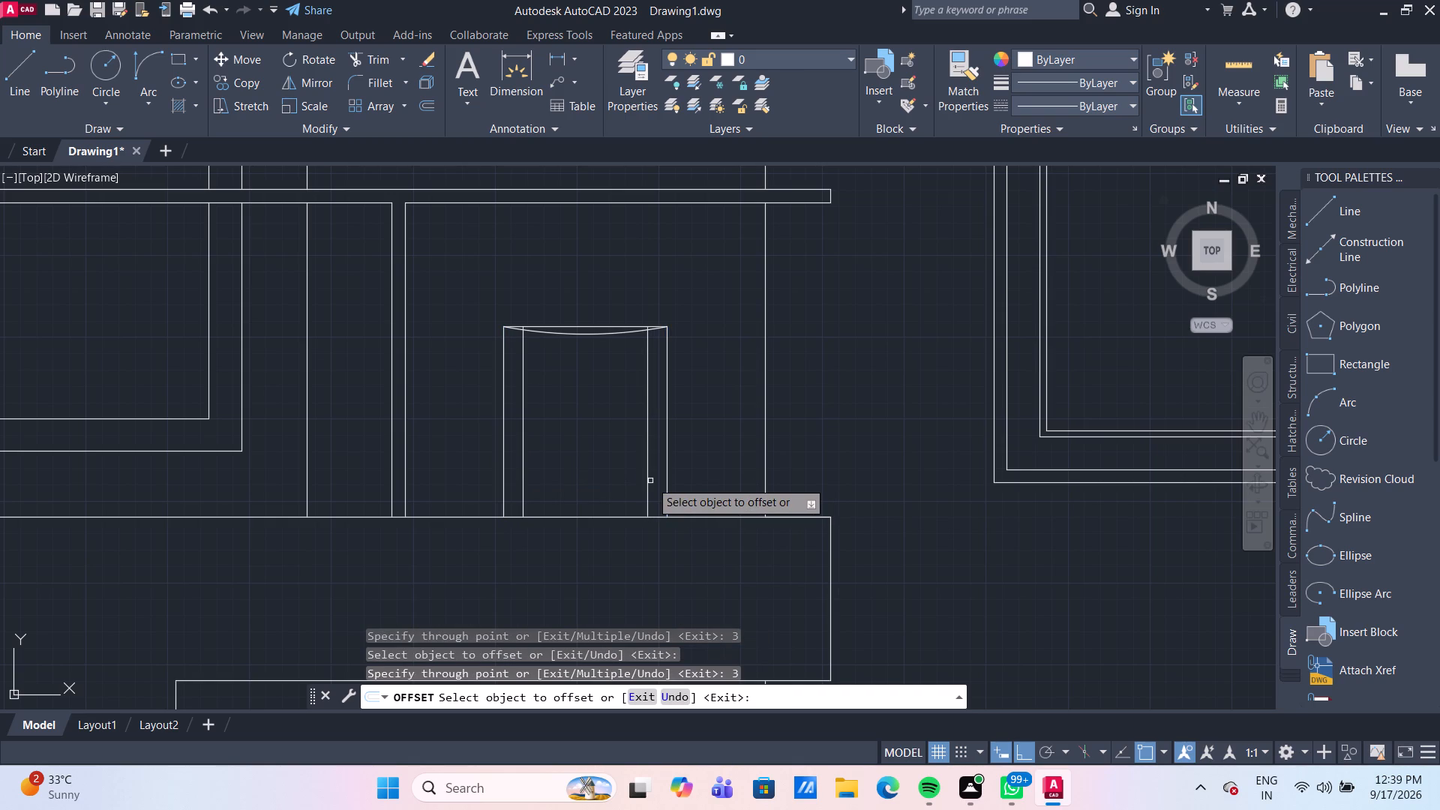
pyautogui.scroll(-3, 650, 481)
pyautogui.scroll(2, 647, 478)
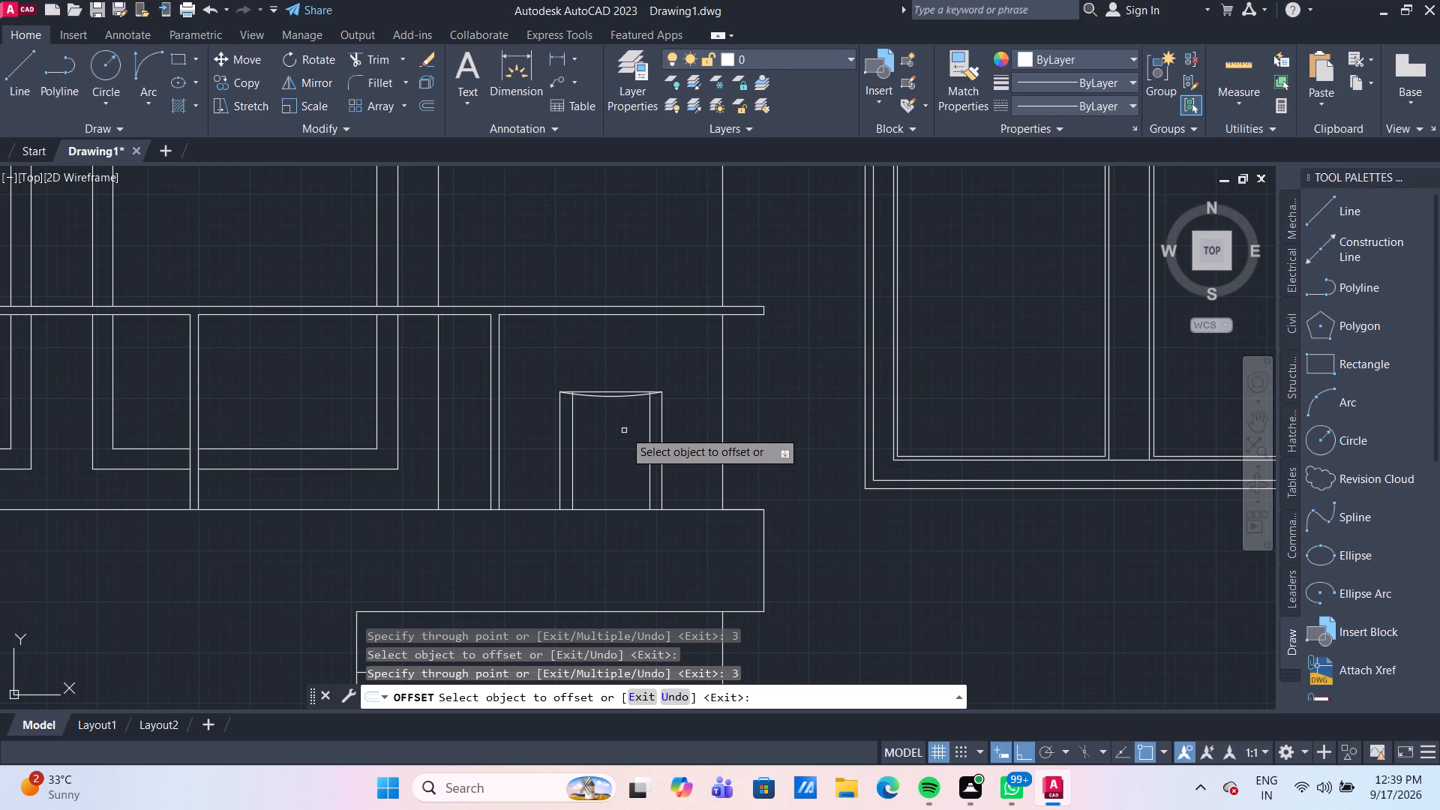
pyautogui.scroll(-3, 709, 448)
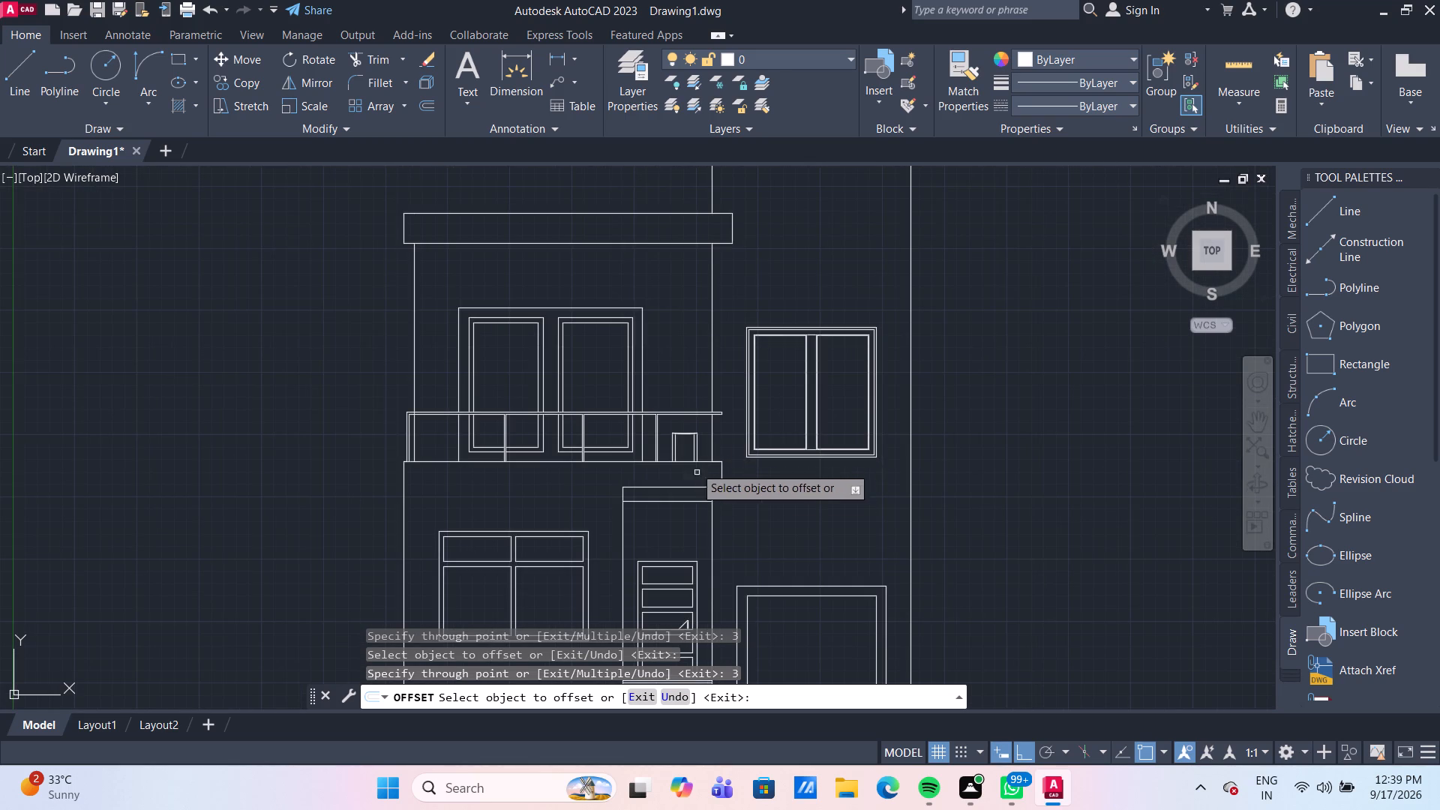
pyautogui.scroll(4, 691, 459)
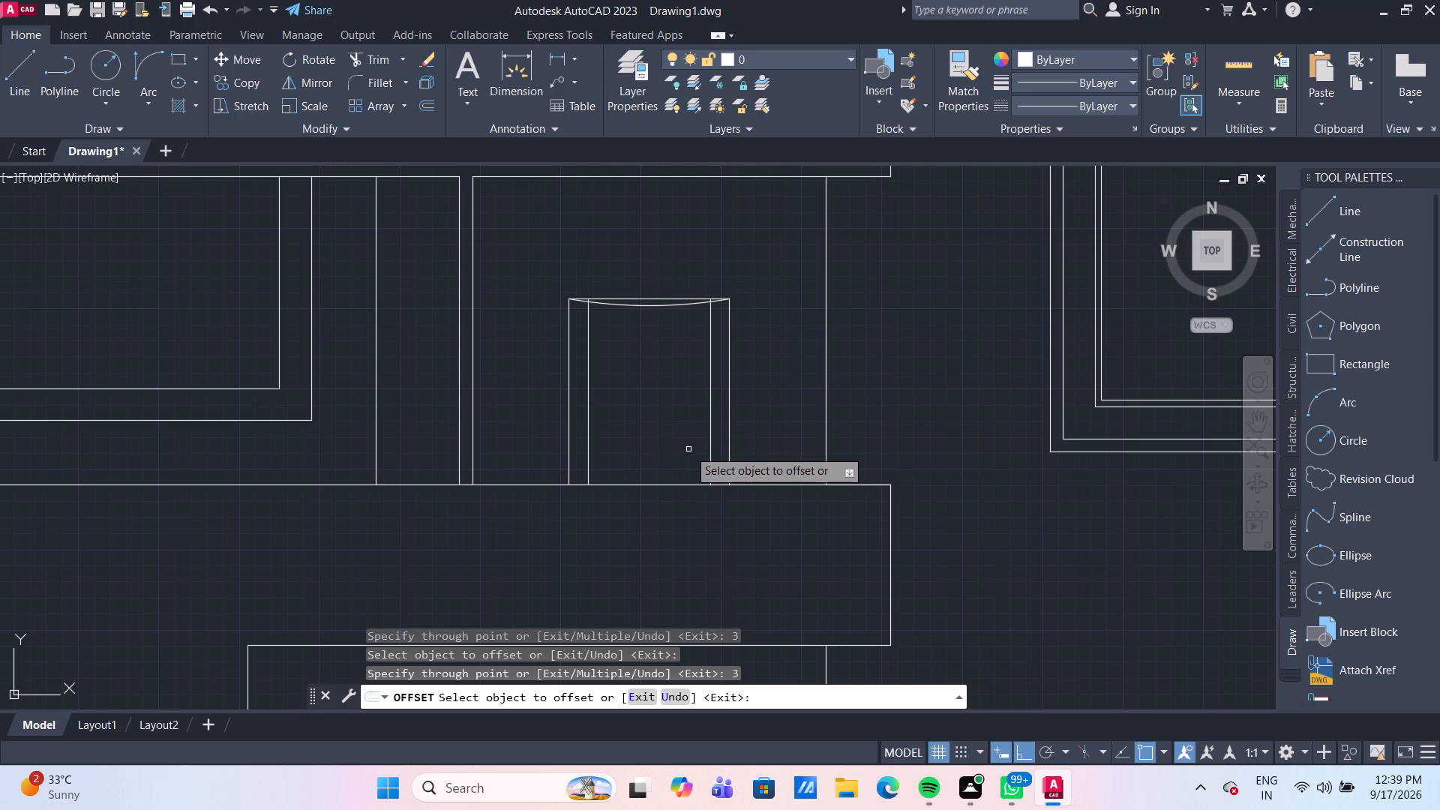
pyautogui.press('Escape')
# Draw a continuous line from the shape's top-right corner to the right inner line's base, the top-left corner, and the left inner line's base.
pyautogui.click(11, 67)
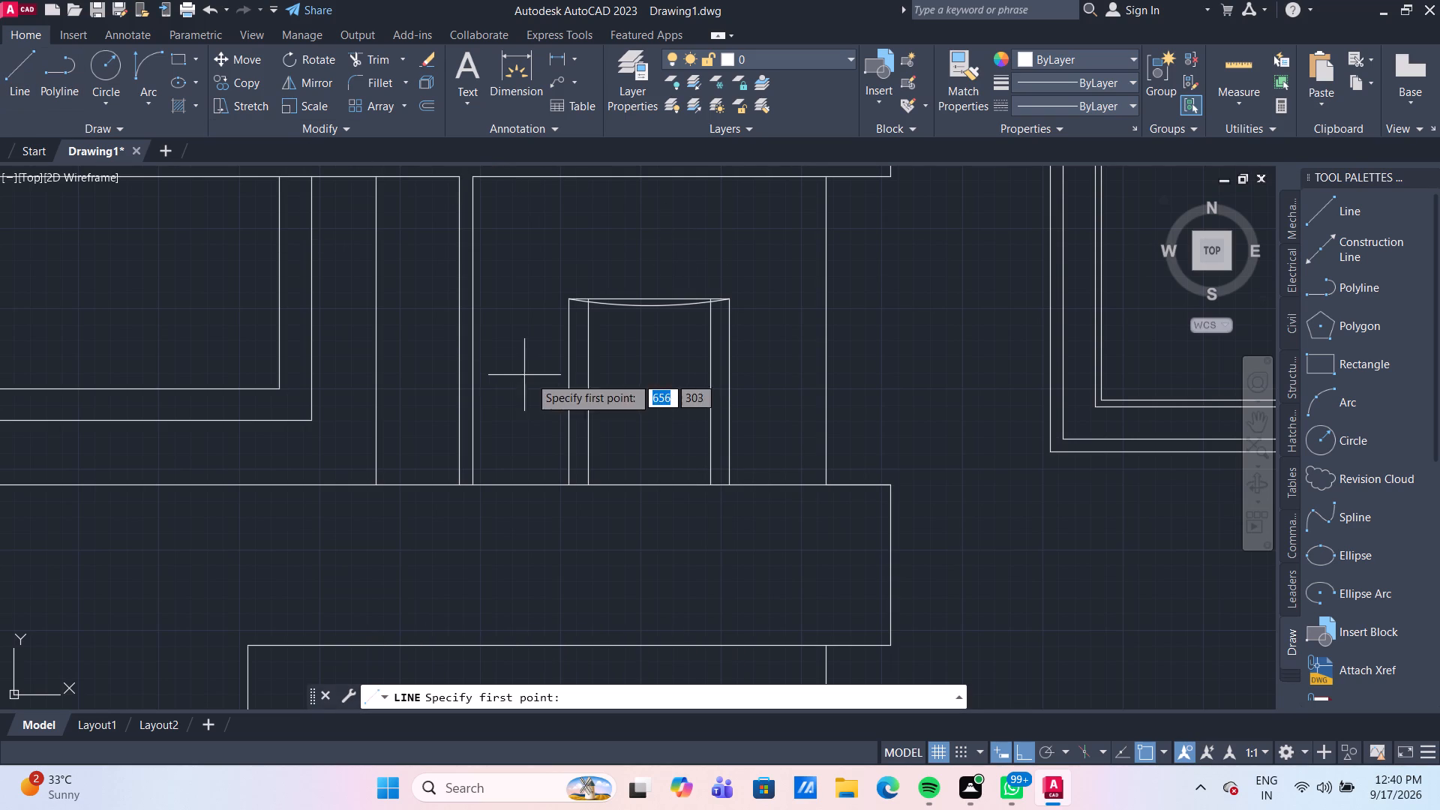
pyautogui.scroll(3, 715, 345)
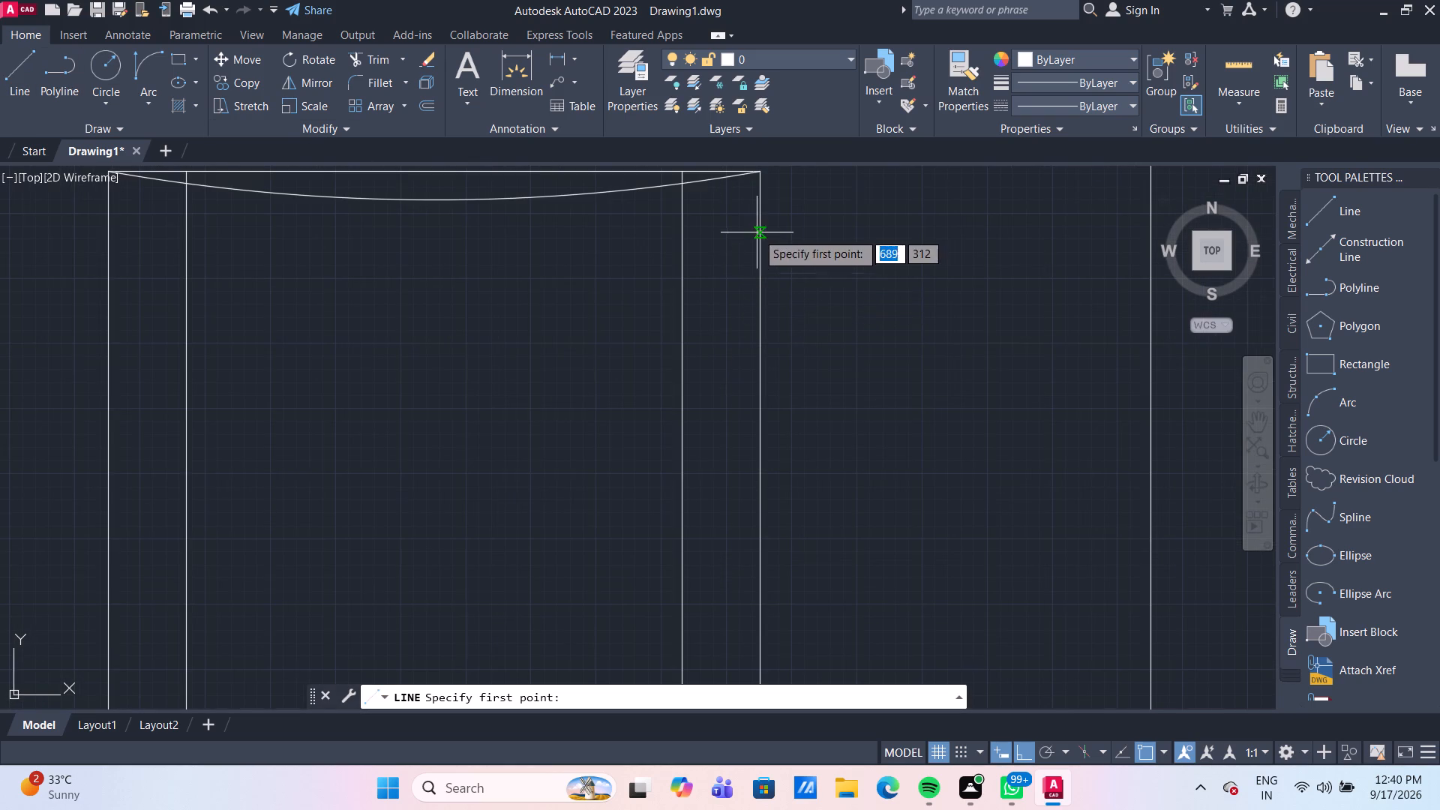
pyautogui.click(760, 167)
pyautogui.scroll(-2, 746, 342)
pyautogui.scroll(-1, 732, 424)
pyautogui.moveTo(732, 424); pyautogui.dragTo(733, 412, button='middle')
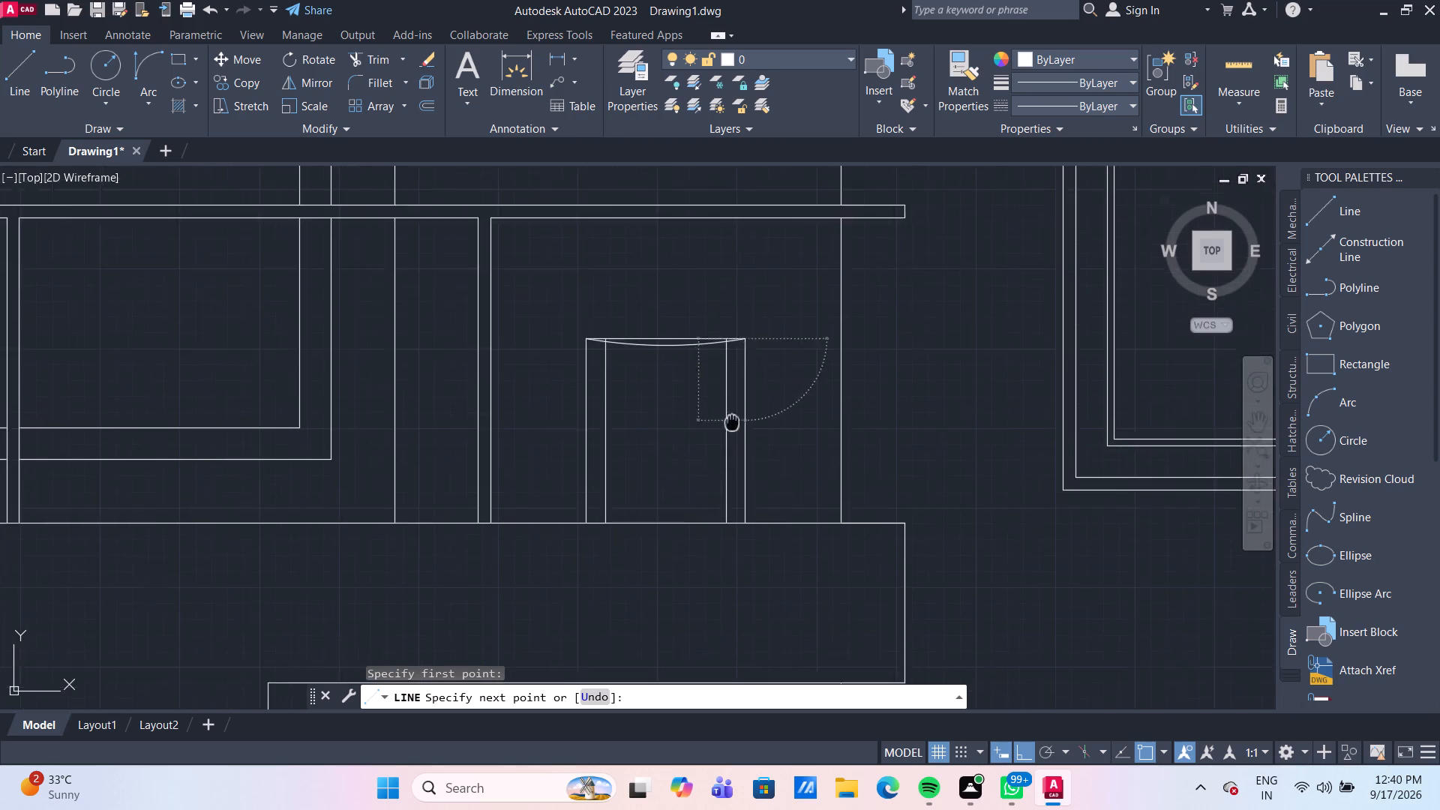
pyautogui.moveTo(733, 412); pyautogui.dragTo(724, 356, button='middle')
pyautogui.click(718, 460)
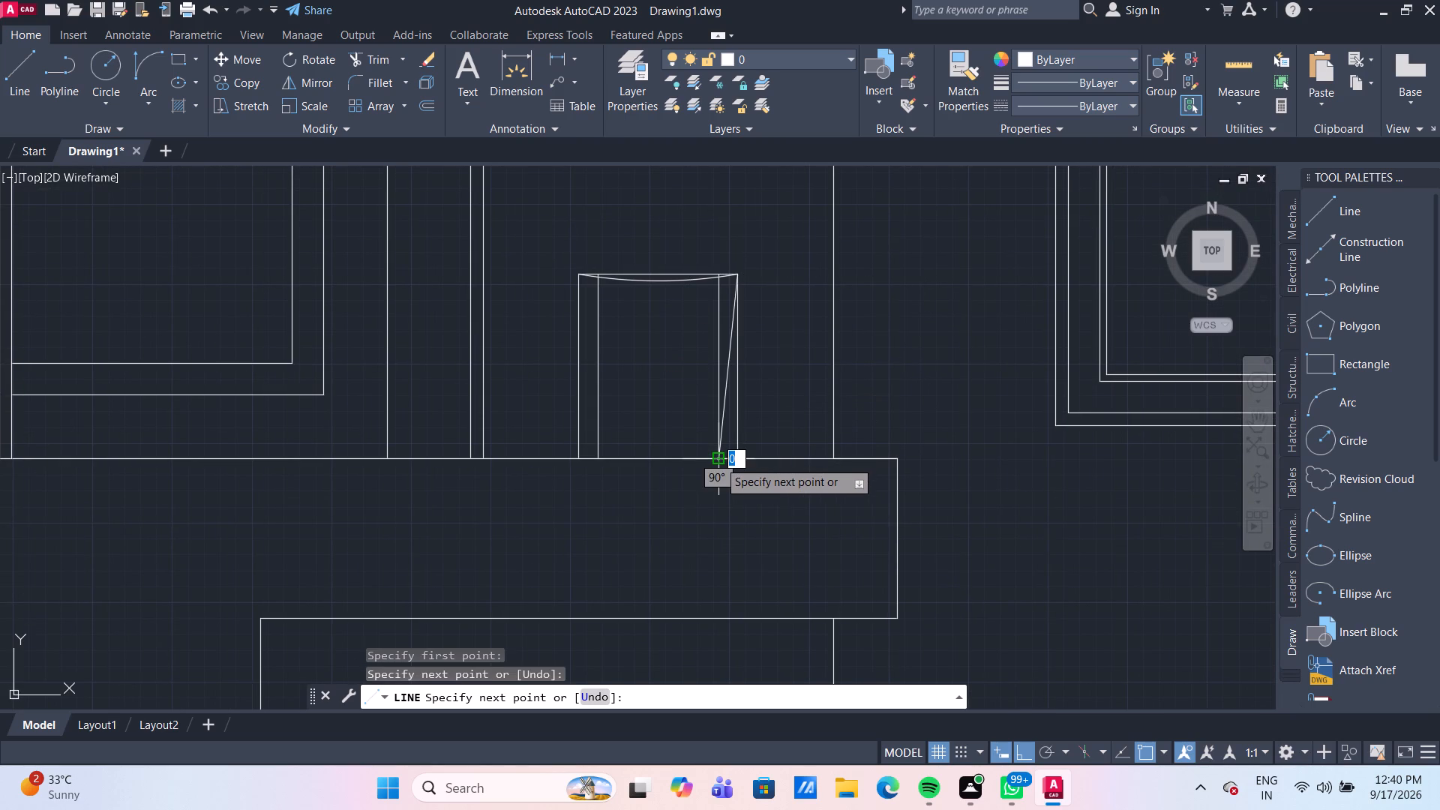
pyautogui.scroll(2, 590, 294)
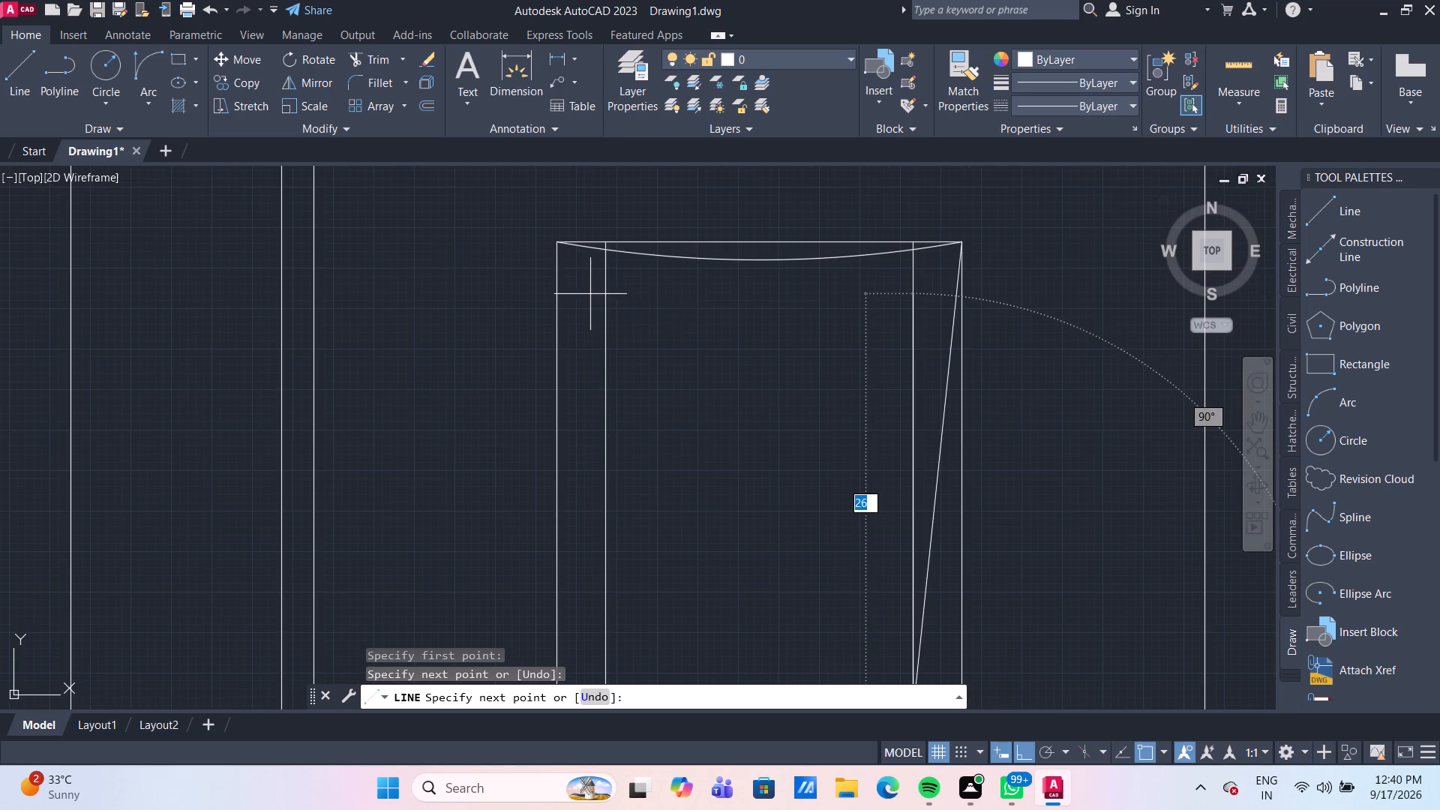
pyautogui.click(554, 245)
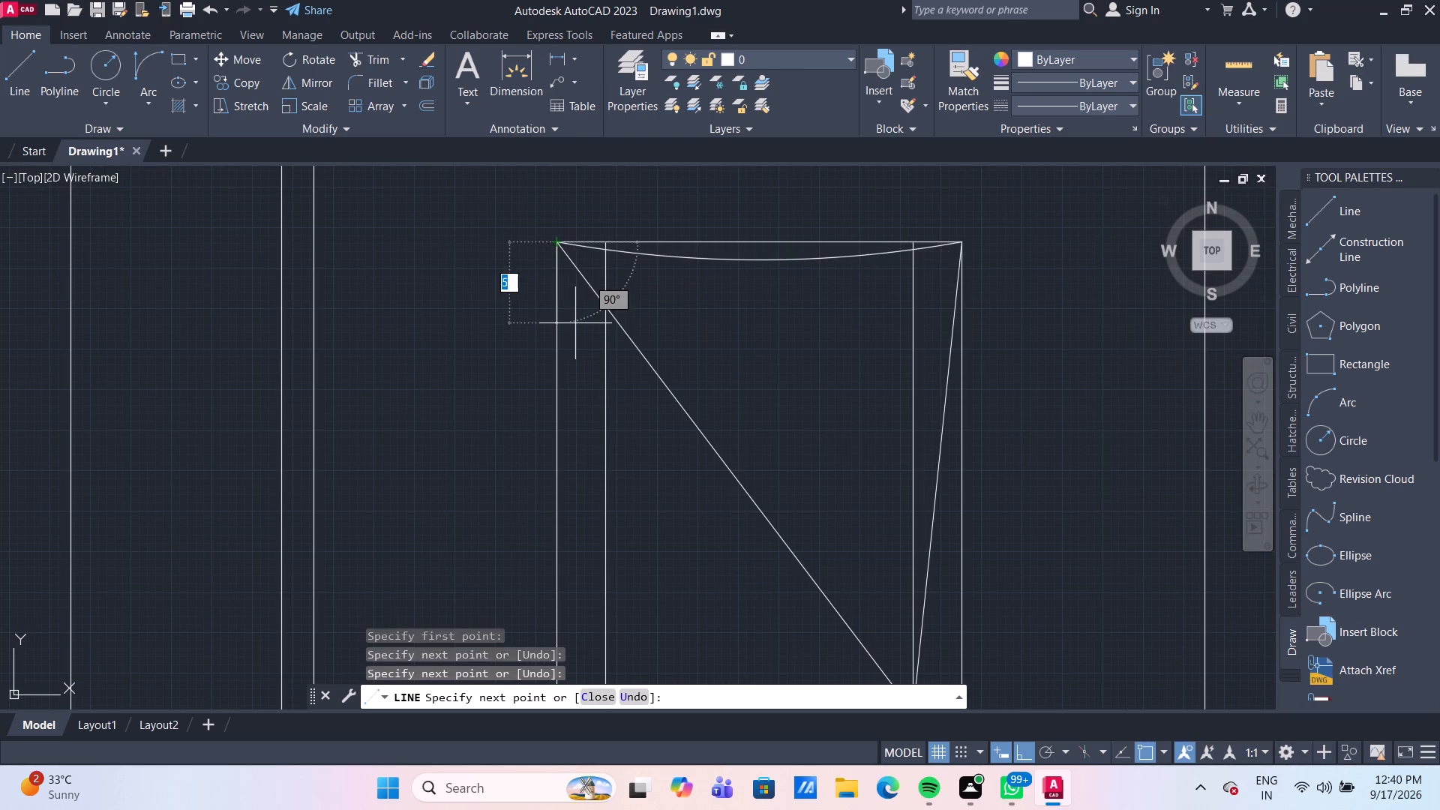
pyautogui.moveTo(605, 469); pyautogui.dragTo(597, 364, button='middle')
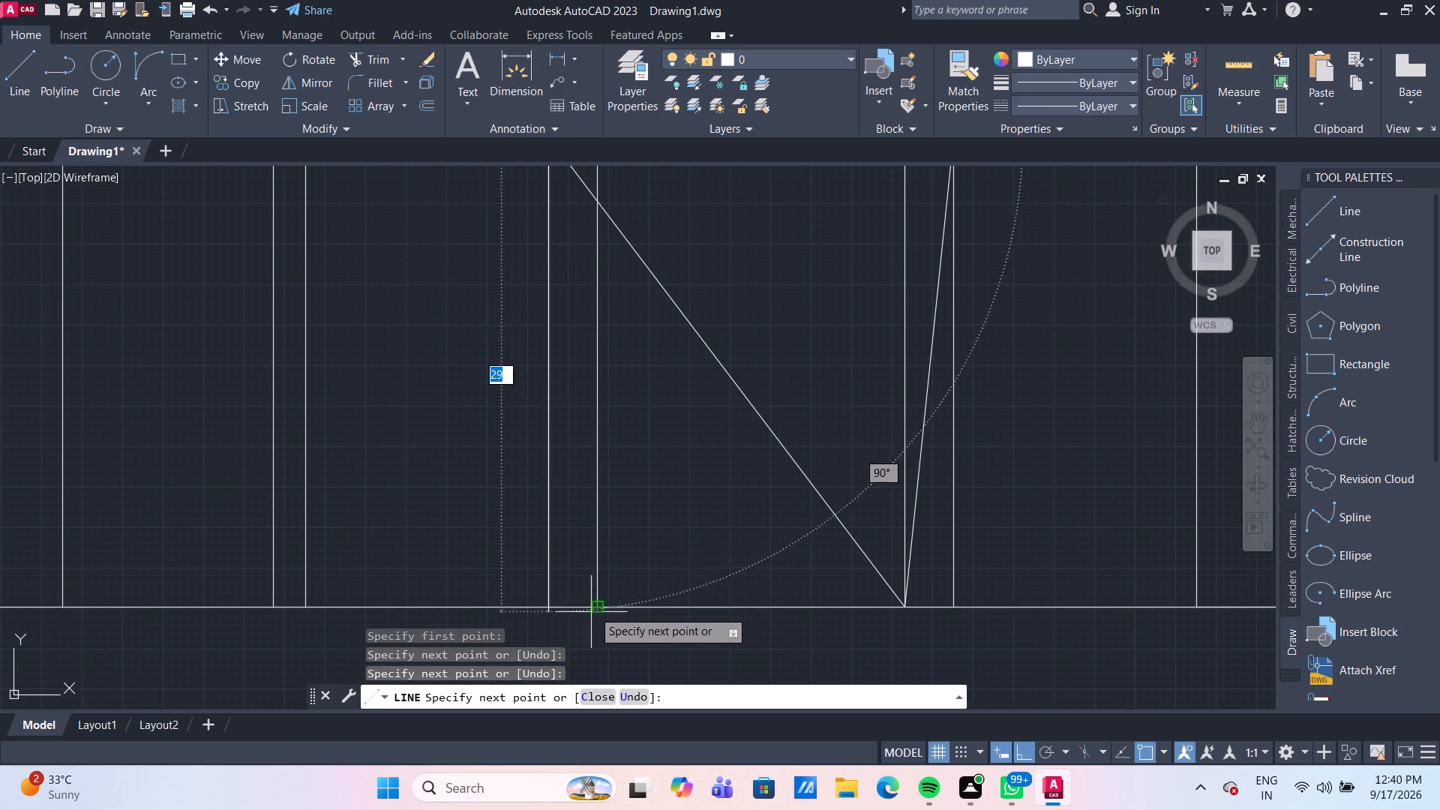
pyautogui.click(594, 607)
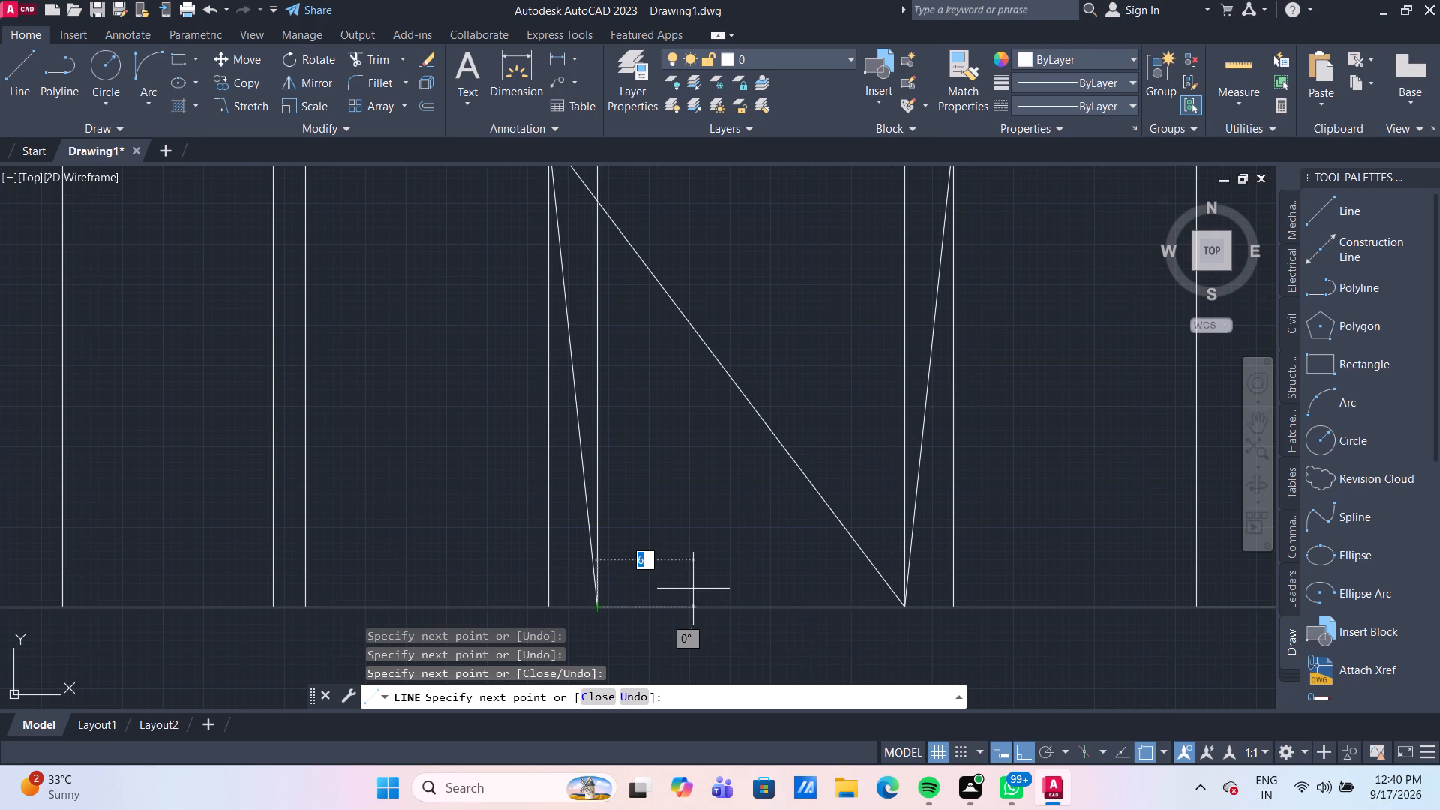
pyautogui.press('Return')
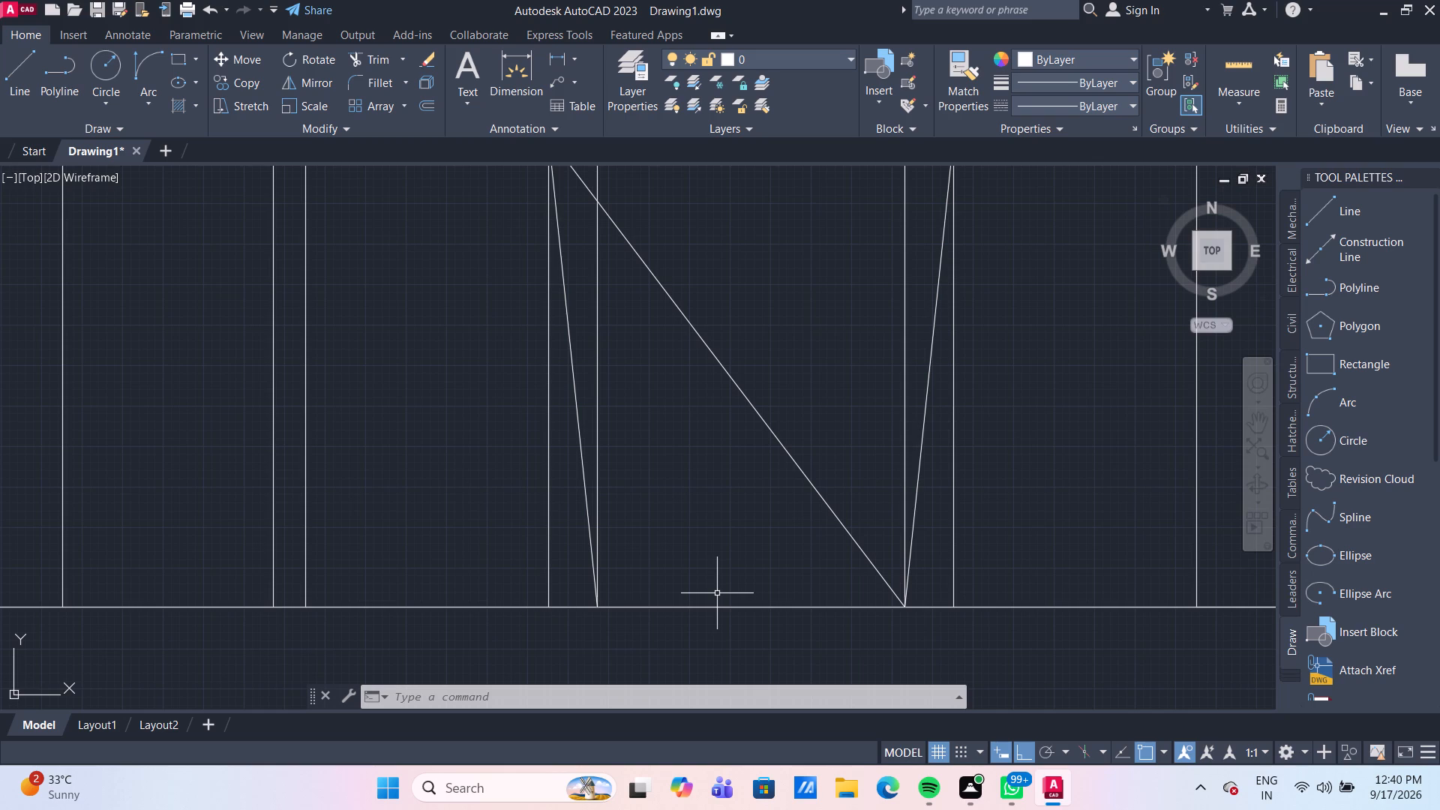
# Delete the long diagonal segment crossing the middle of the shape.
pyautogui.scroll(-2, 785, 399)
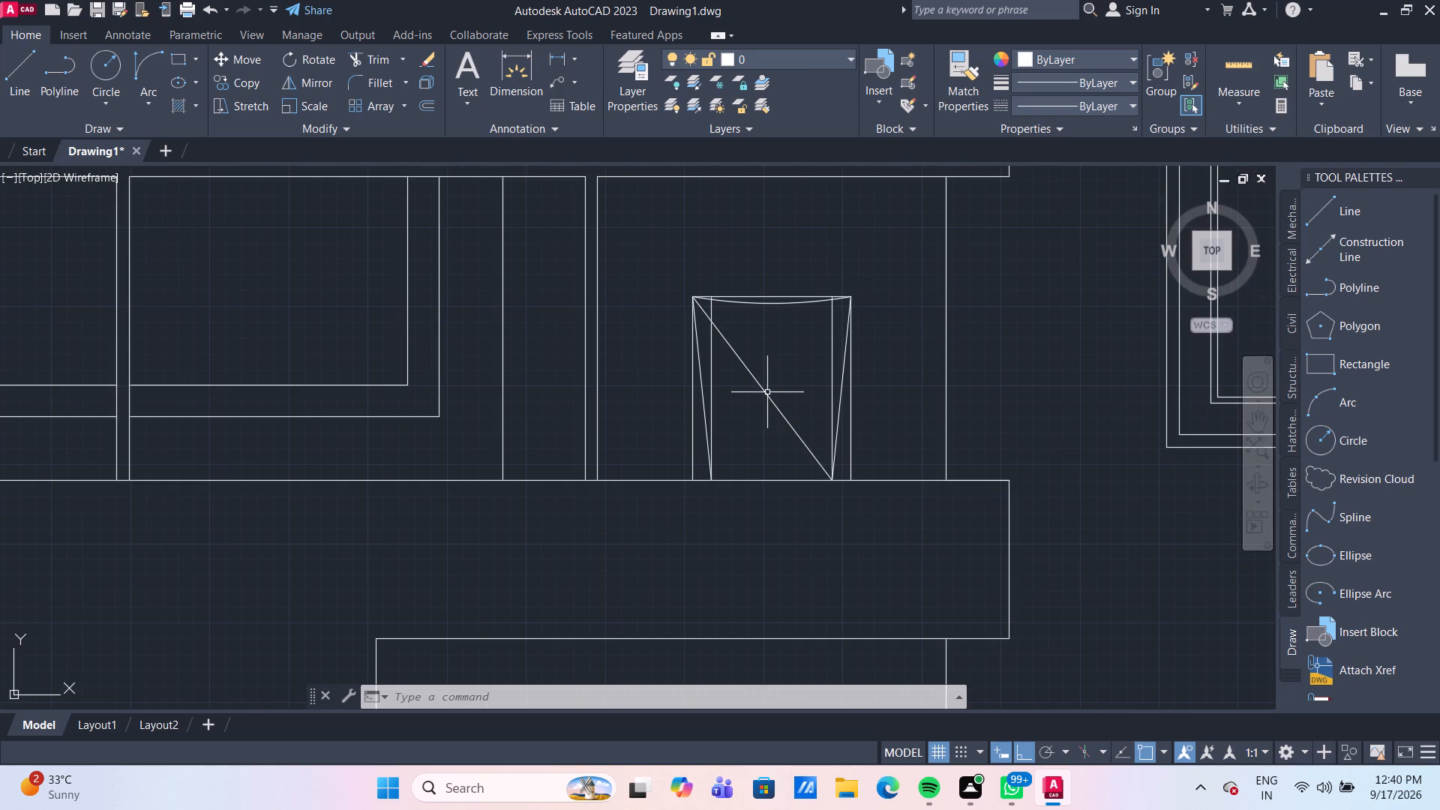
pyautogui.click(767, 392)
pyautogui.press('Delete')
# Delete the shape's four vertical lines, both outer sides and both inner offsets, leaving only the slanted sides.
pyautogui.scroll(1, 816, 384)
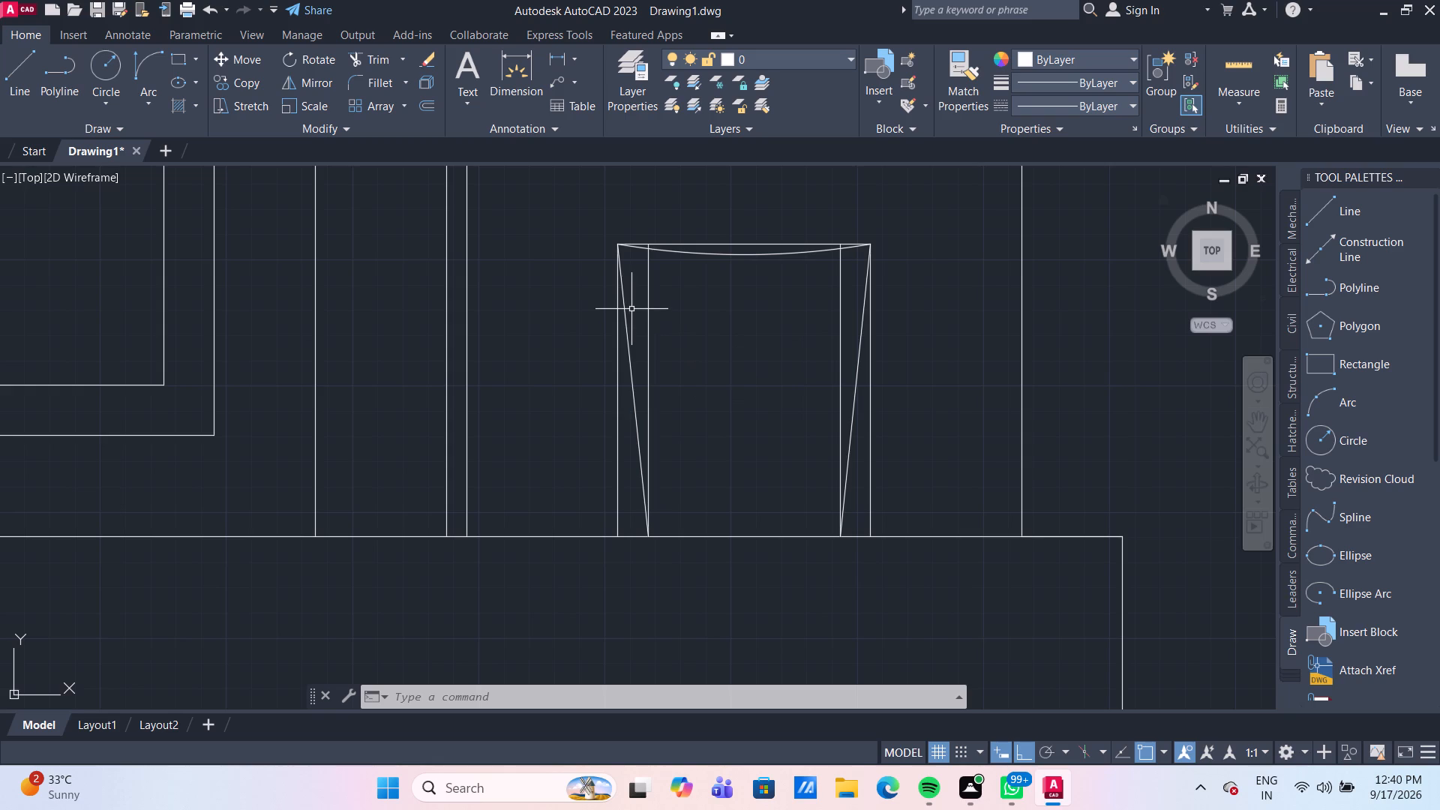
pyautogui.click(647, 298)
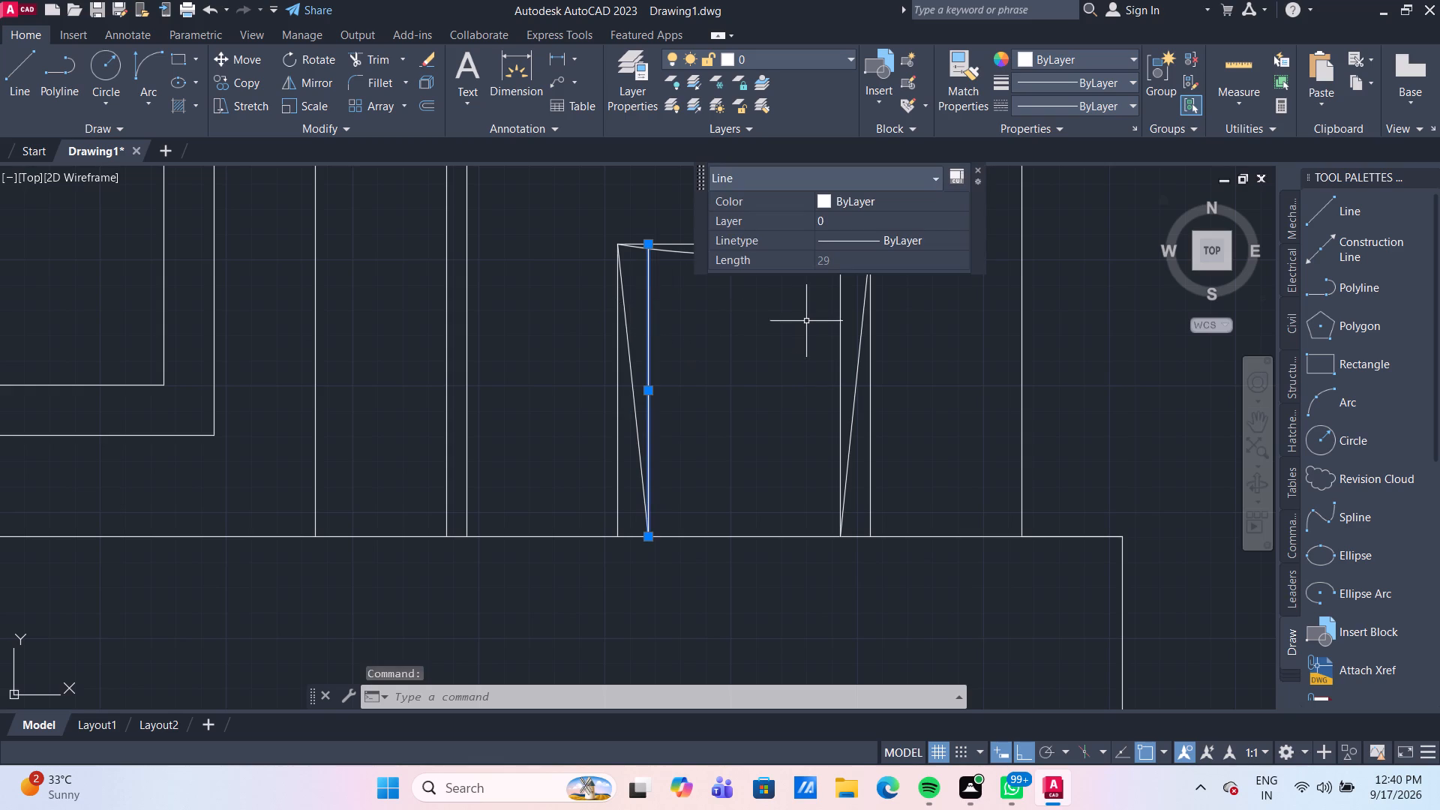
pyautogui.click(838, 323)
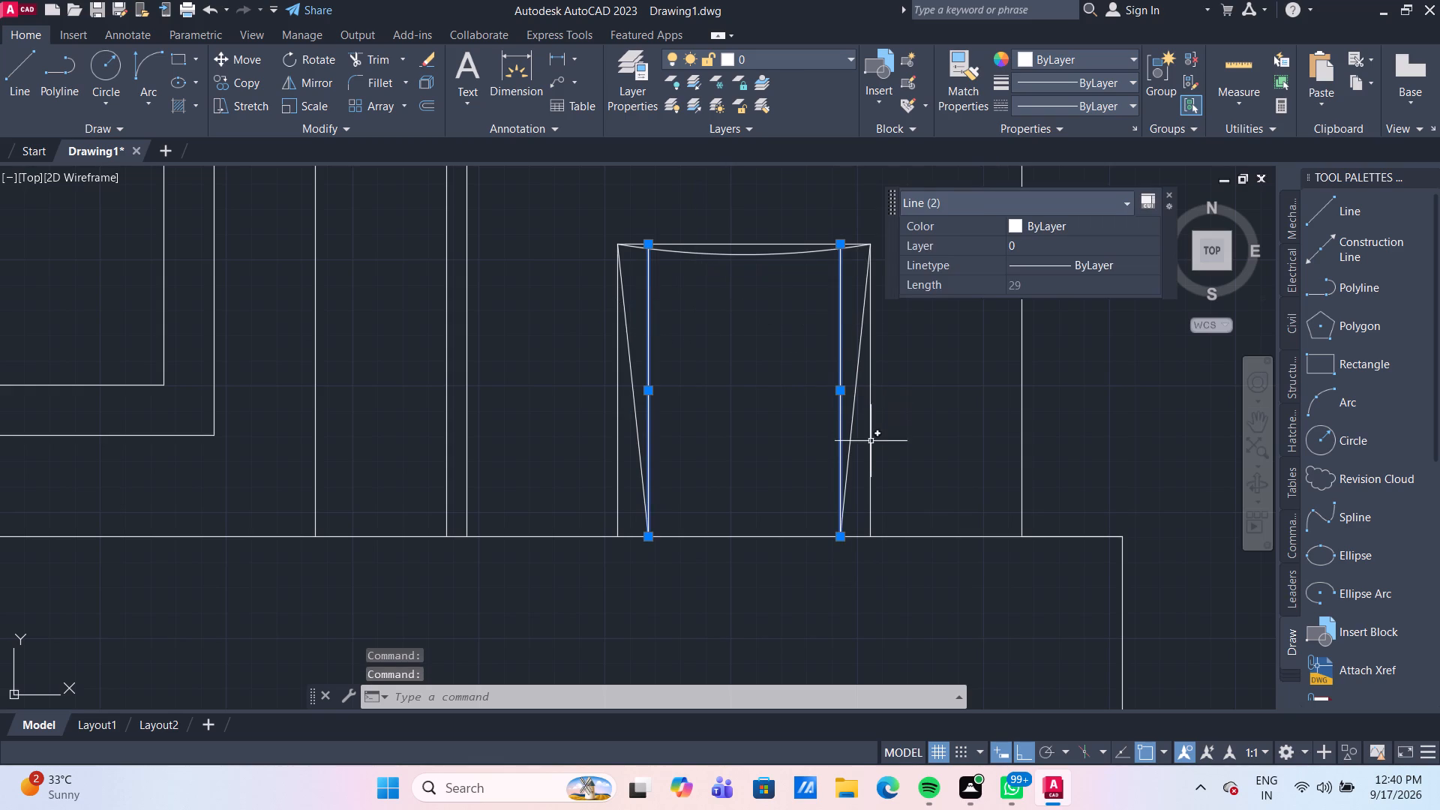
pyautogui.click(871, 449)
pyautogui.click(617, 466)
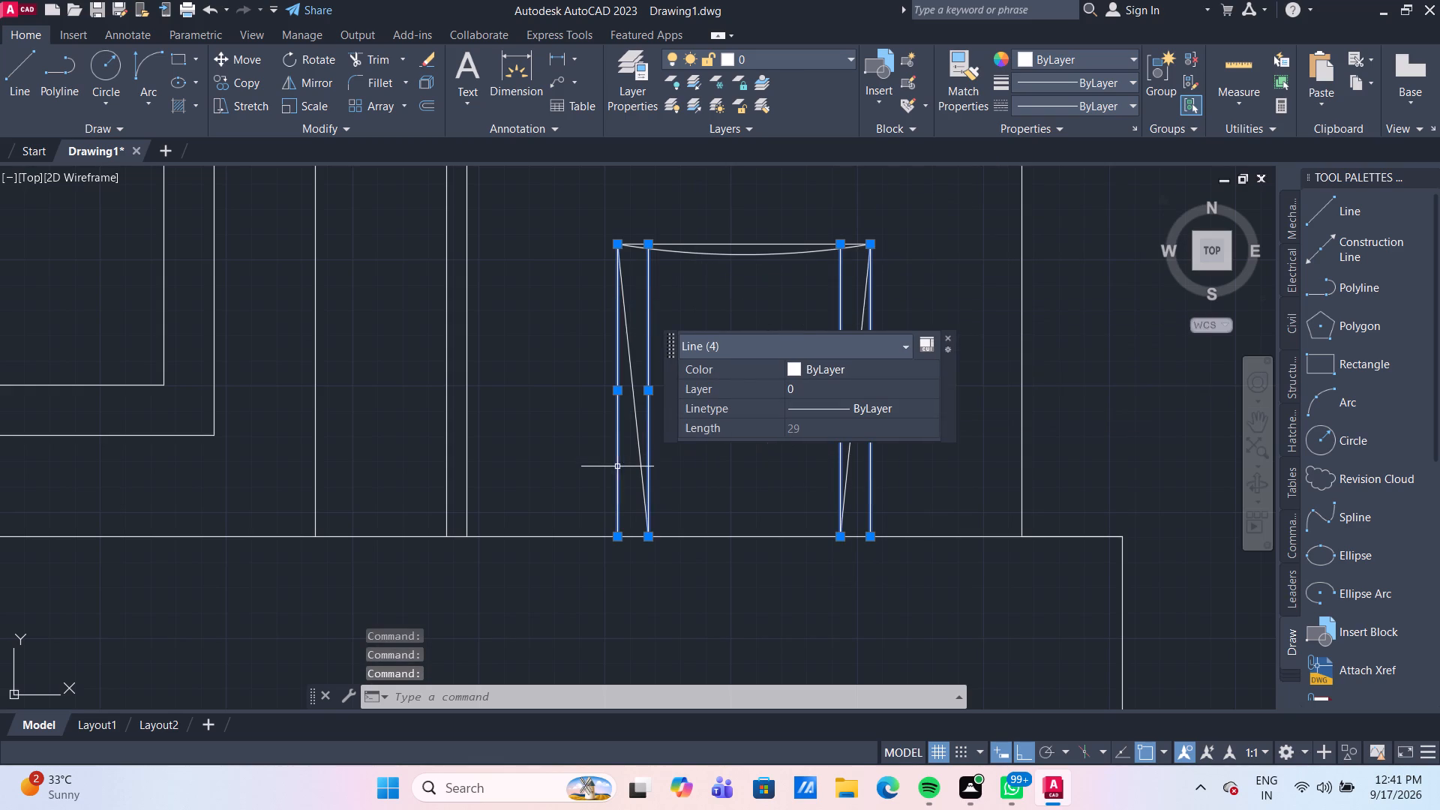
pyautogui.press('Delete')
# Offset the shape's two slanted side lines inward by 1 each.
pyautogui.scroll(-1, 577, 448)
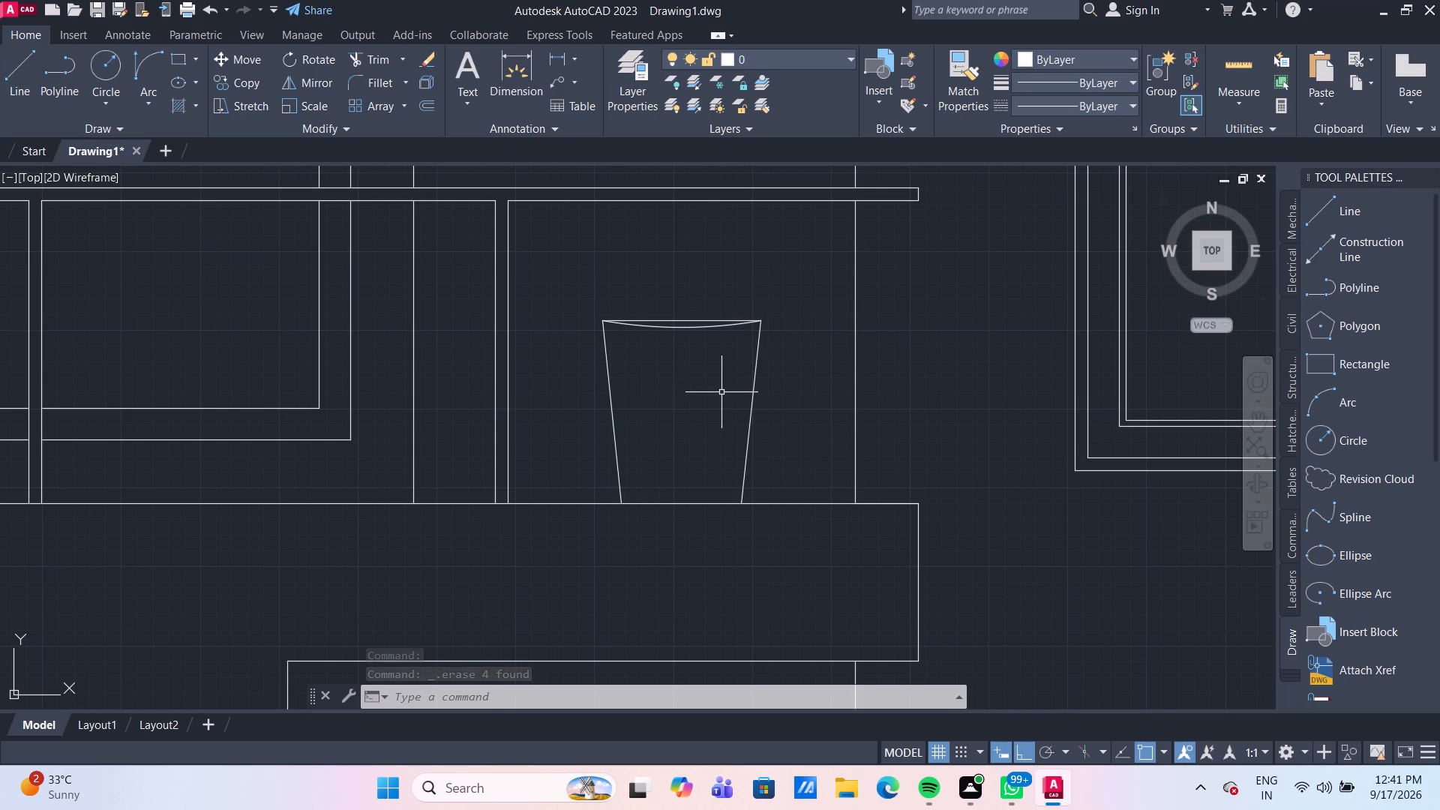
pyautogui.press('o')
pyautogui.press('Return')
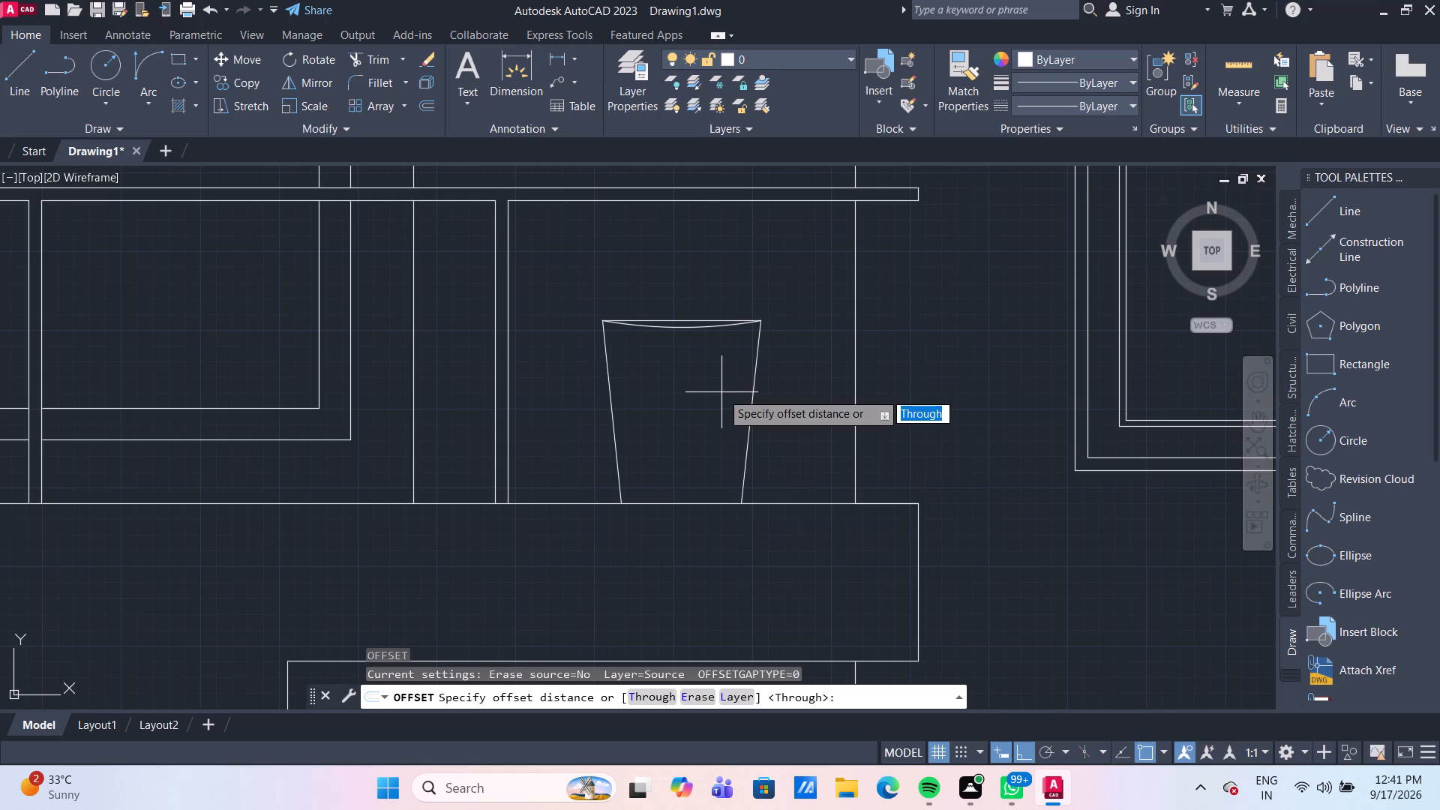
pyautogui.press('Return')
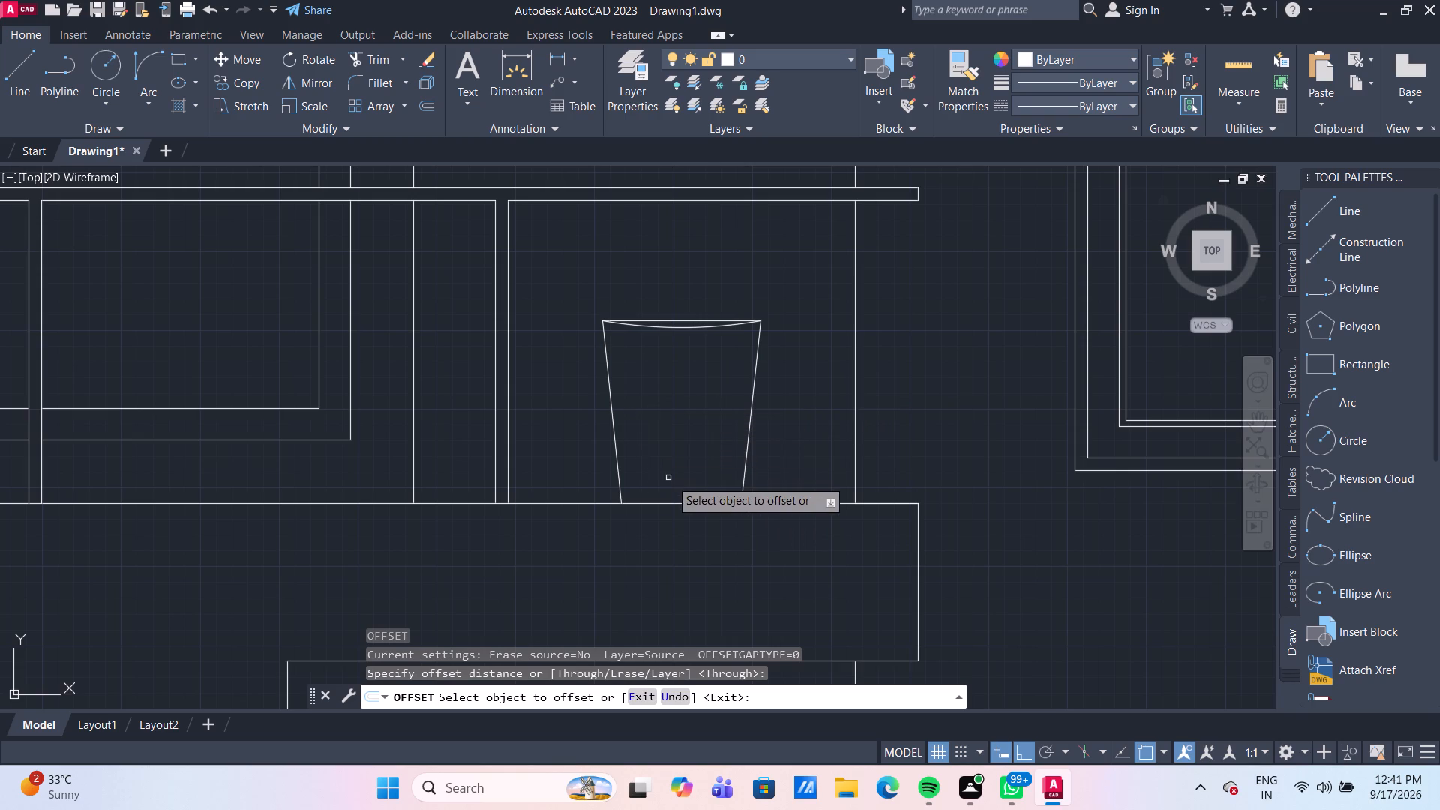
pyautogui.click(616, 457)
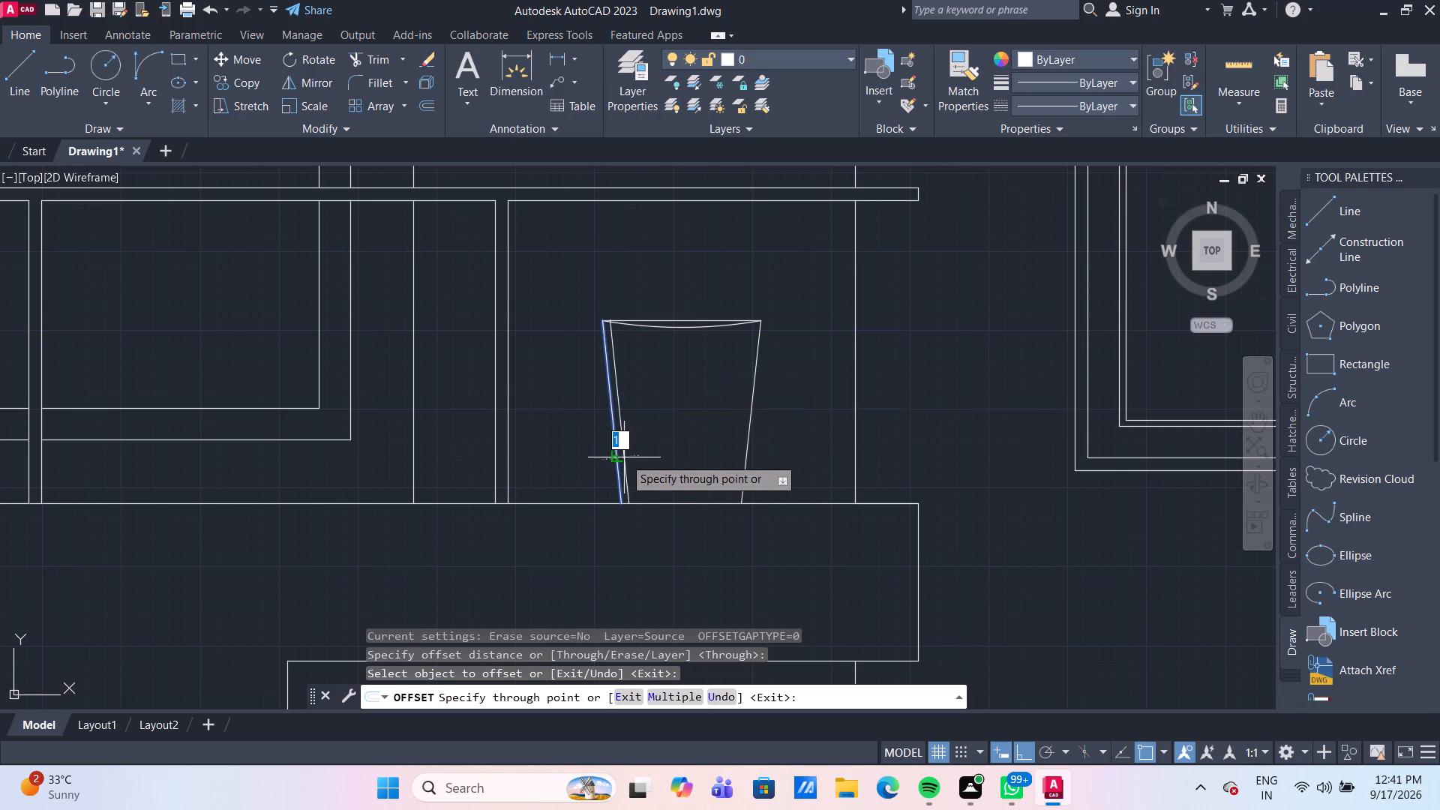
pyautogui.click(624, 457)
pyautogui.click(614, 435)
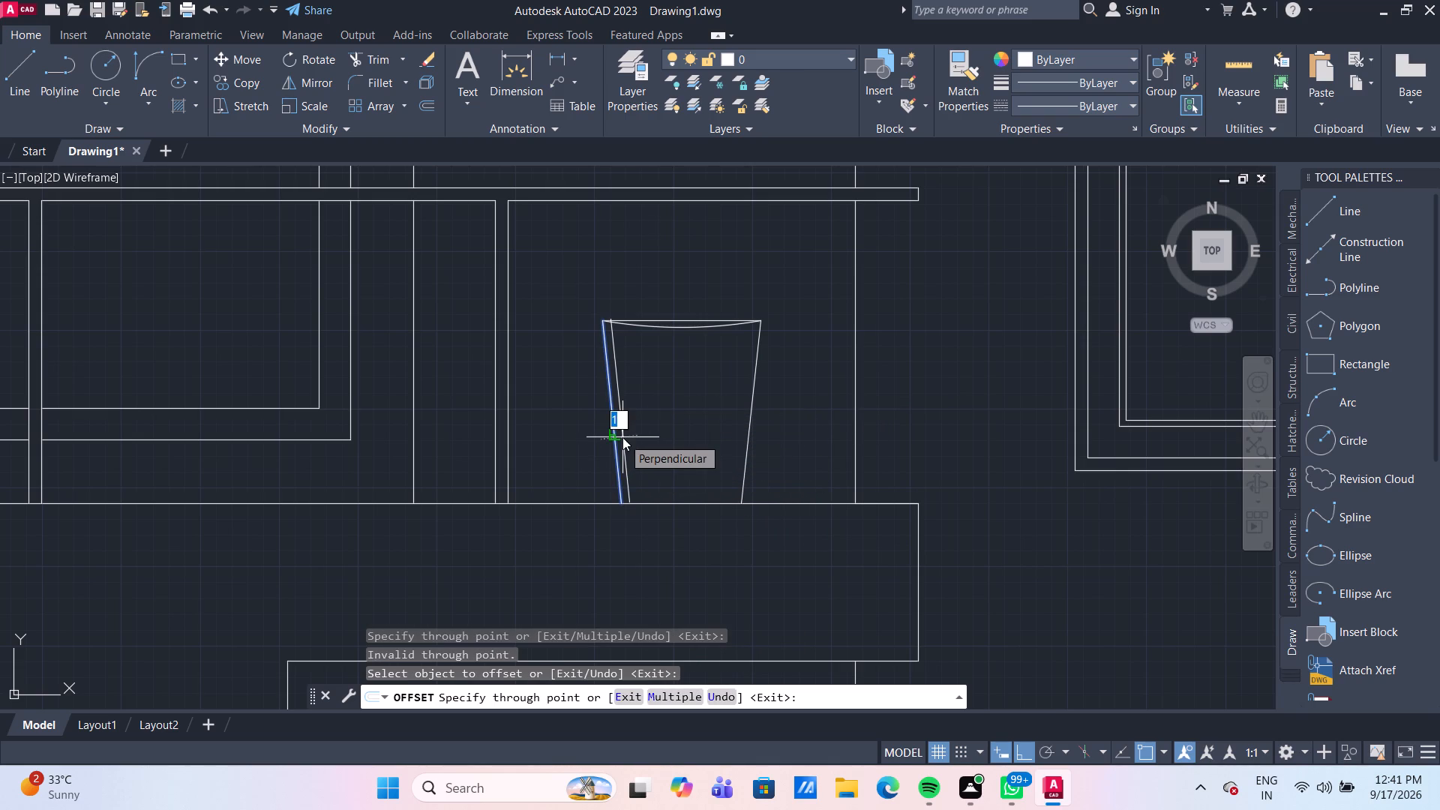
pyautogui.press('1')
pyautogui.press('Return')
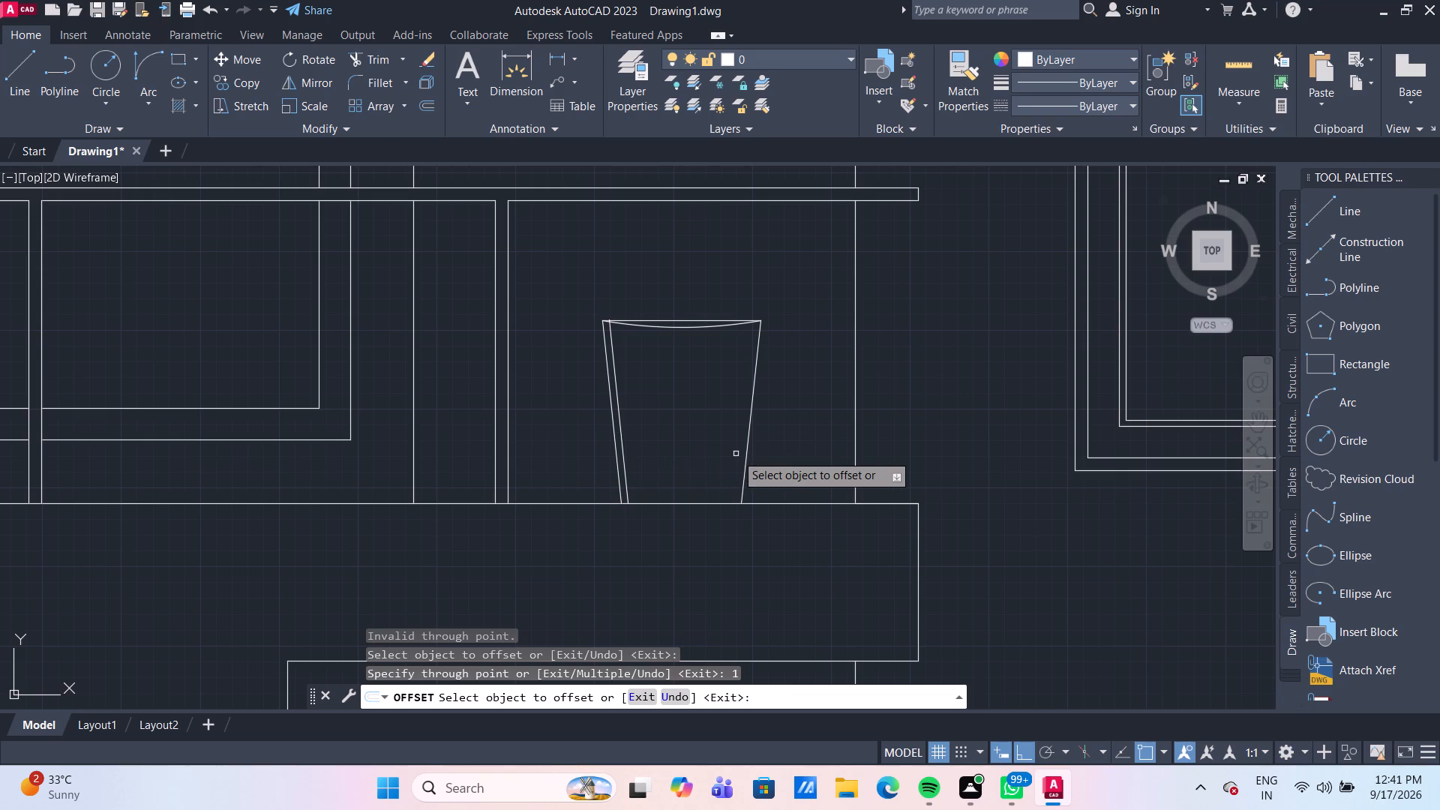
pyautogui.moveTo(746, 456); pyautogui.dragTo(739, 454)
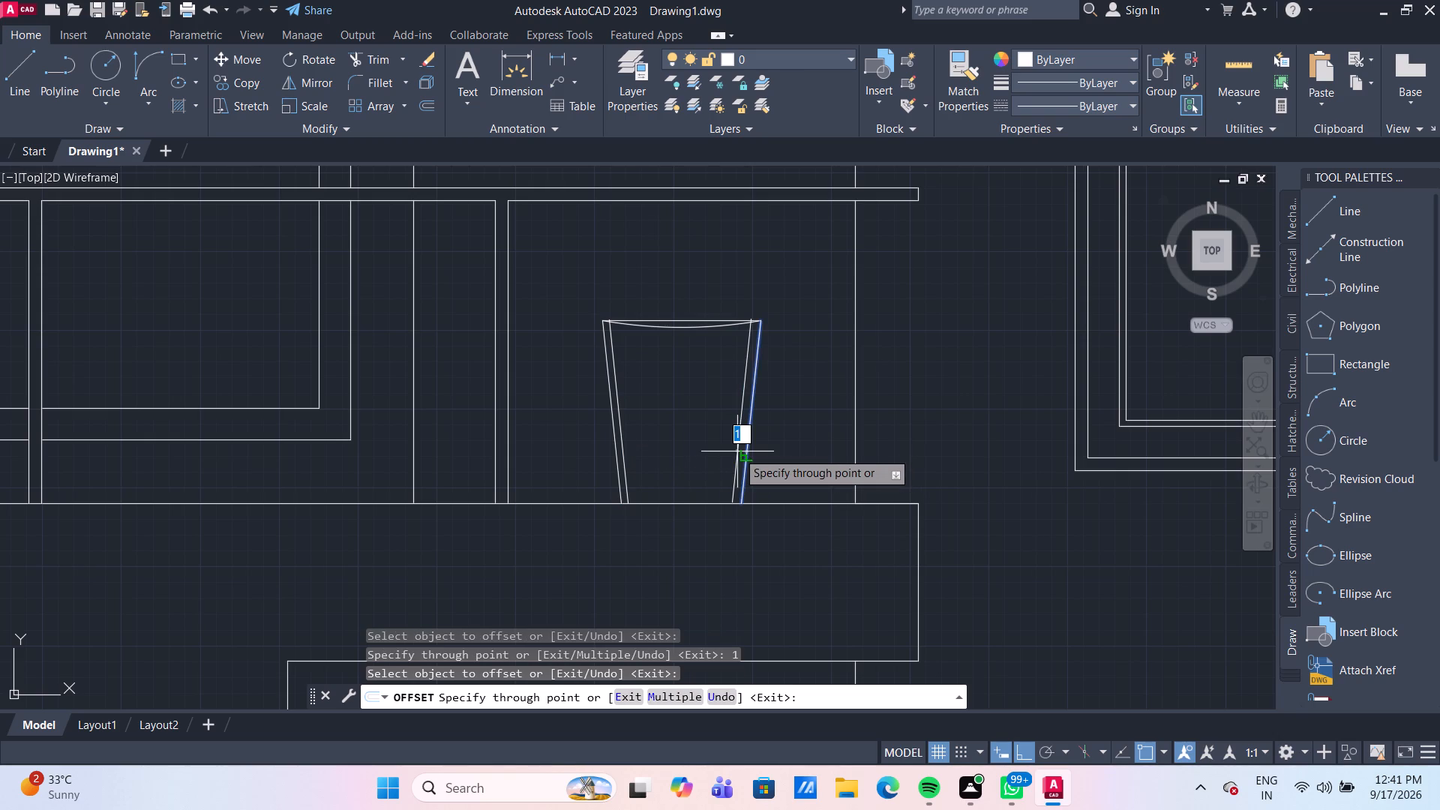
pyautogui.press('1')
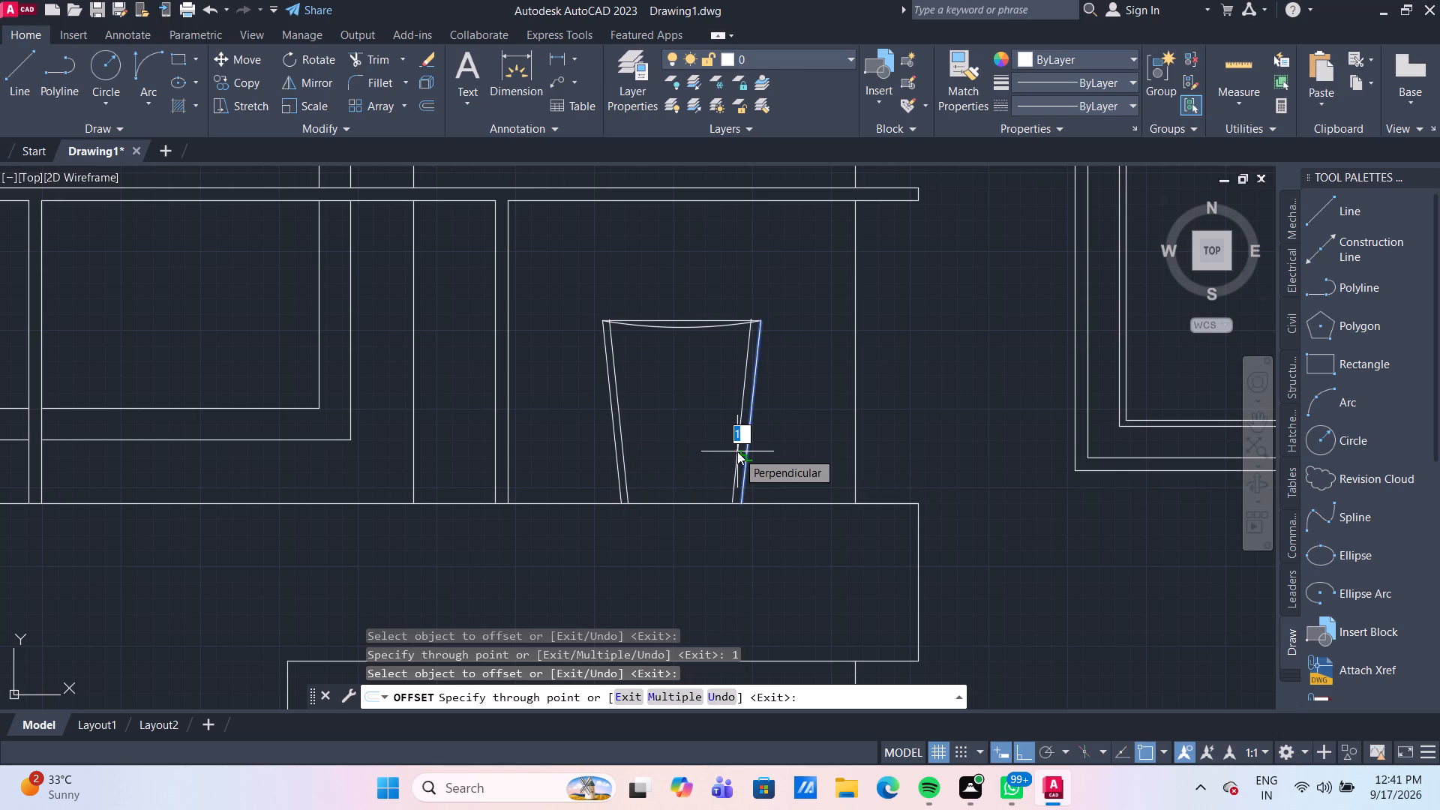
pyautogui.press('Return')
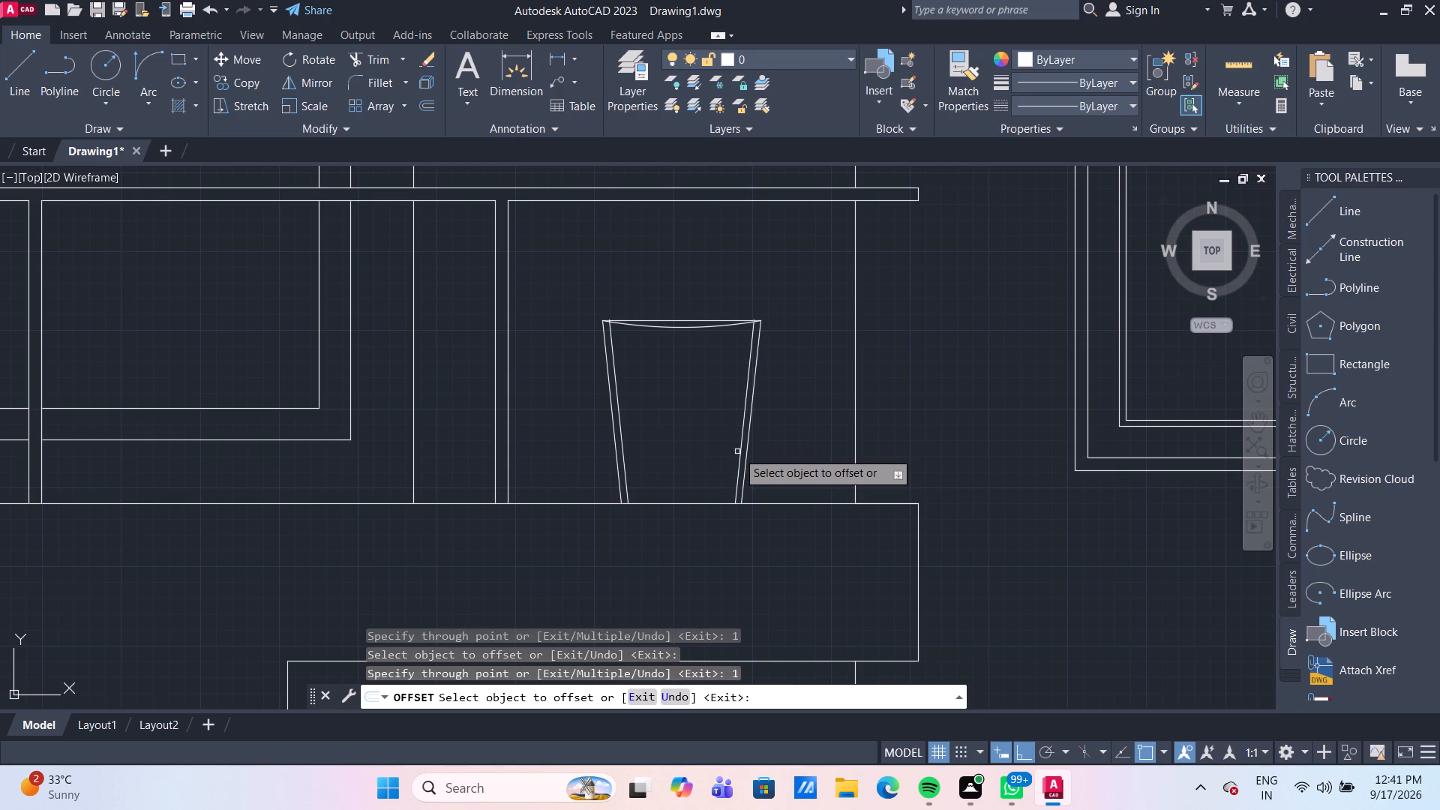
pyautogui.press('Escape')
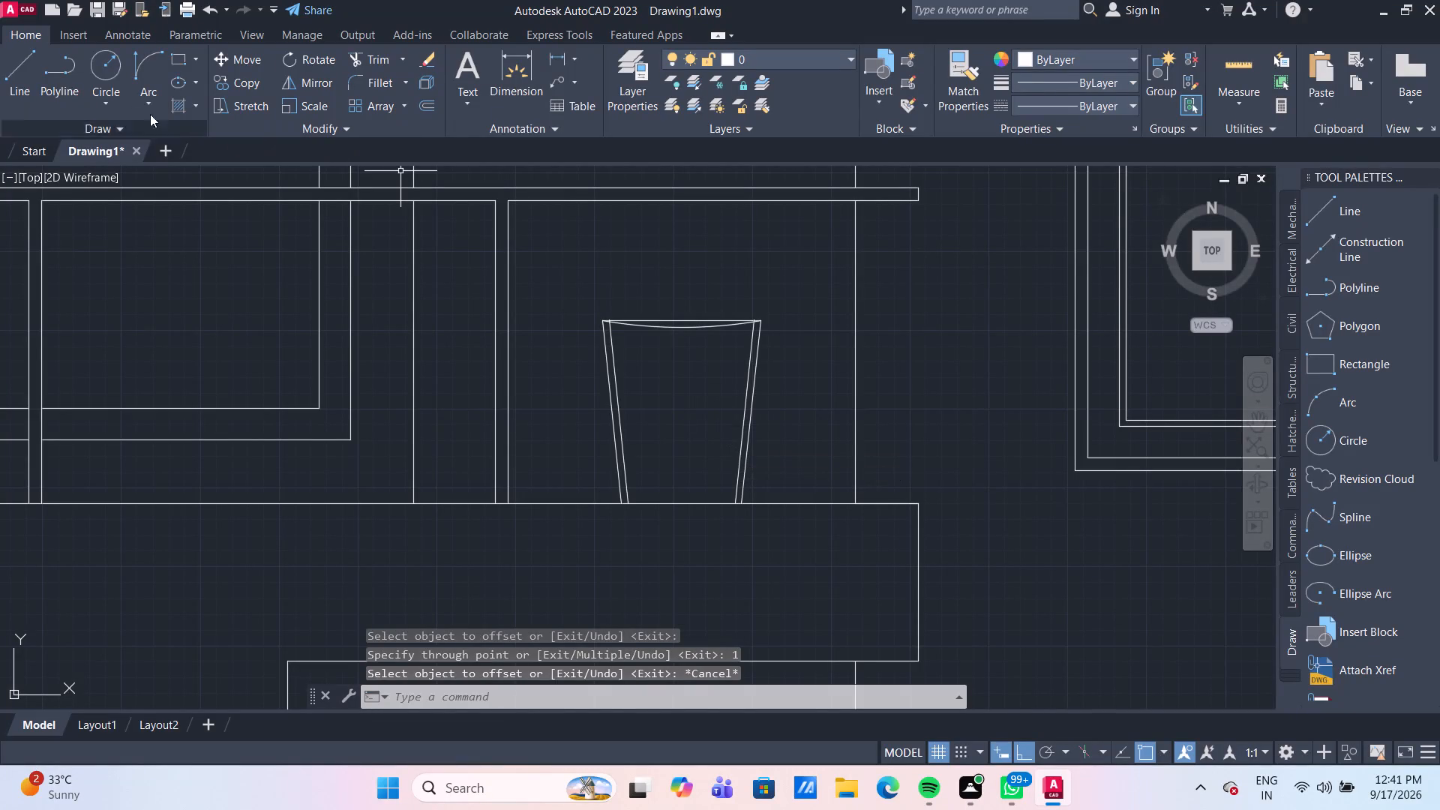
# Draw a horizontal line 19 long across the pot shape's base, between the bottom ends of its two outer slanted sides.
pyautogui.click(13, 69)
pyautogui.scroll(1, 643, 494)
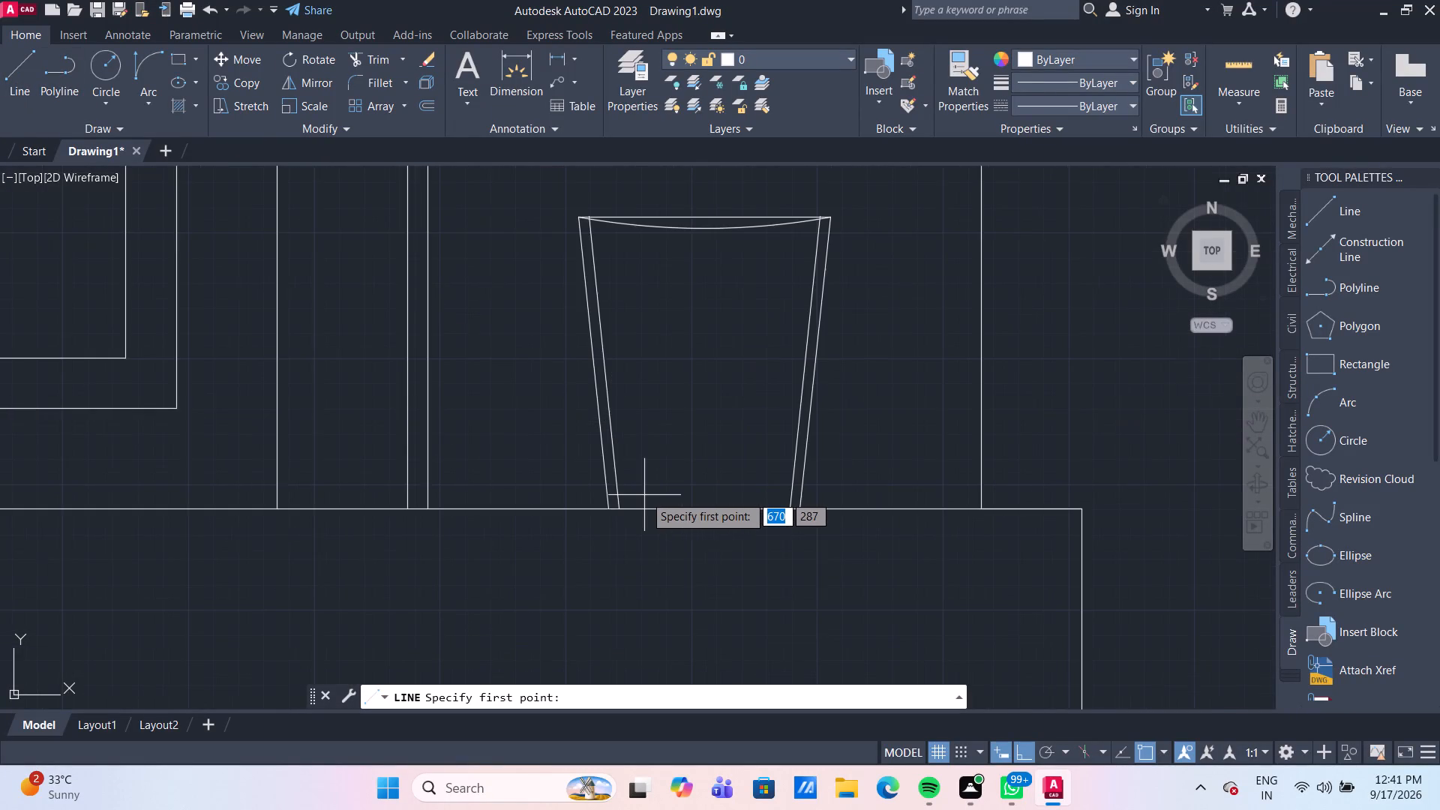
pyautogui.scroll(1, 644, 495)
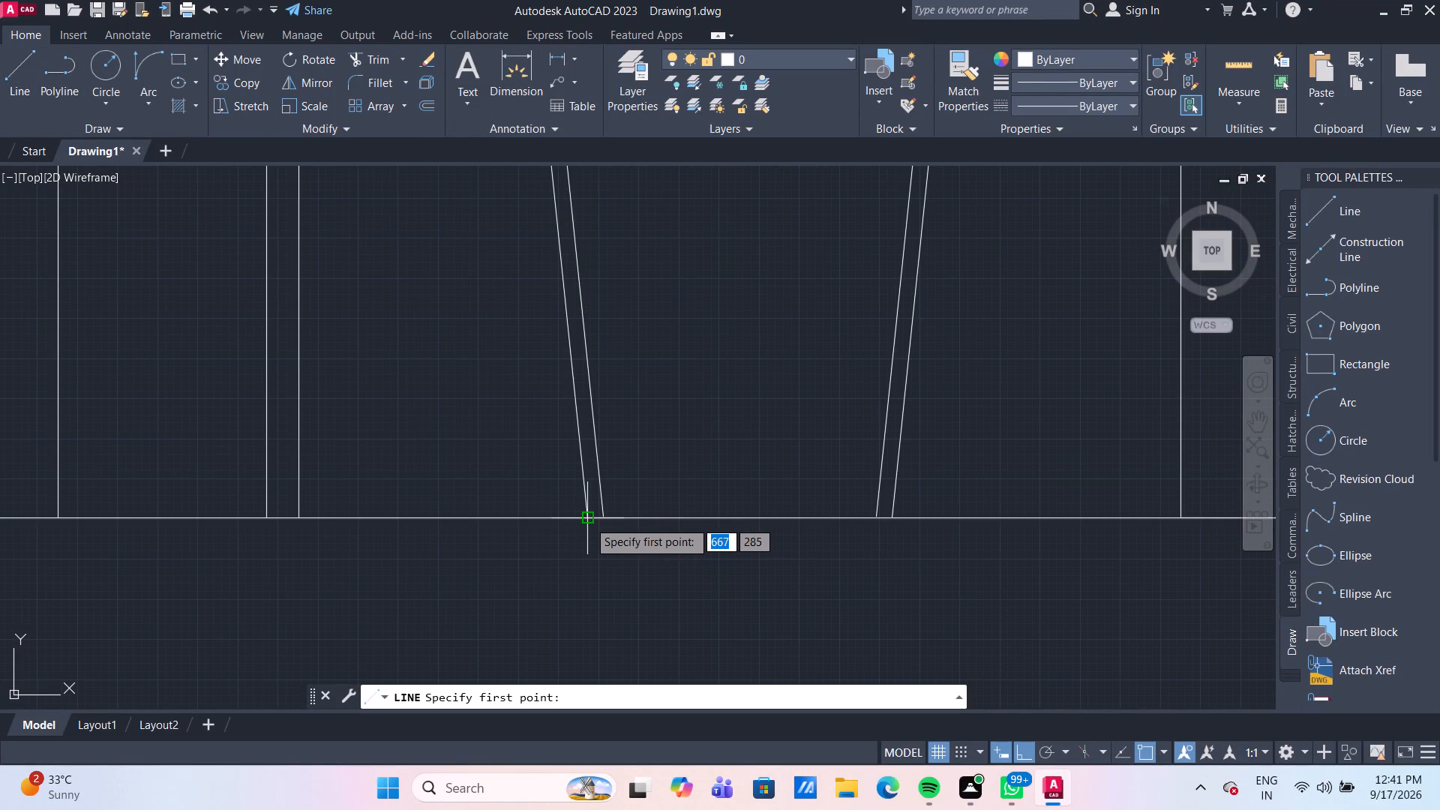
pyautogui.click(588, 520)
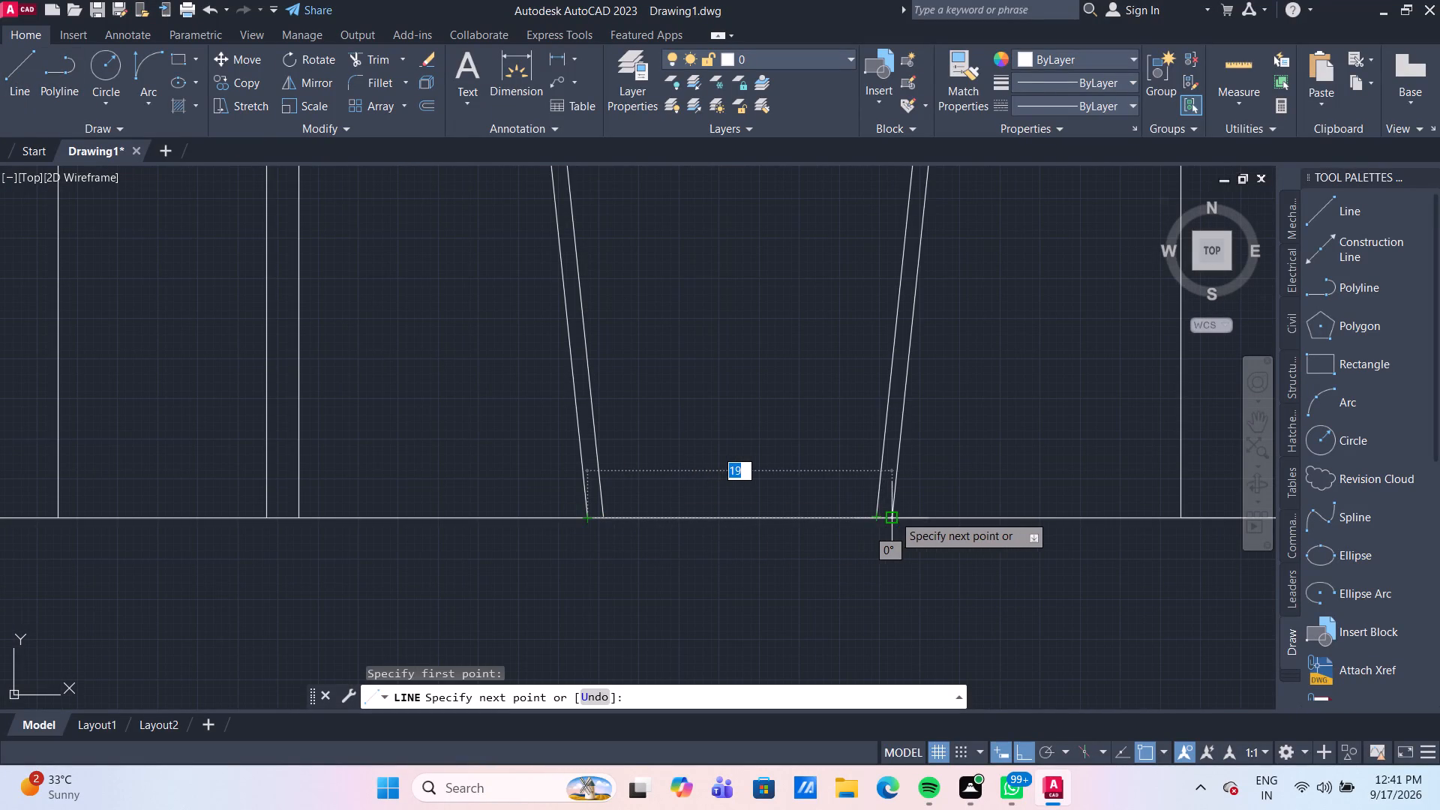
pyautogui.click(893, 514)
pyautogui.press('Return')
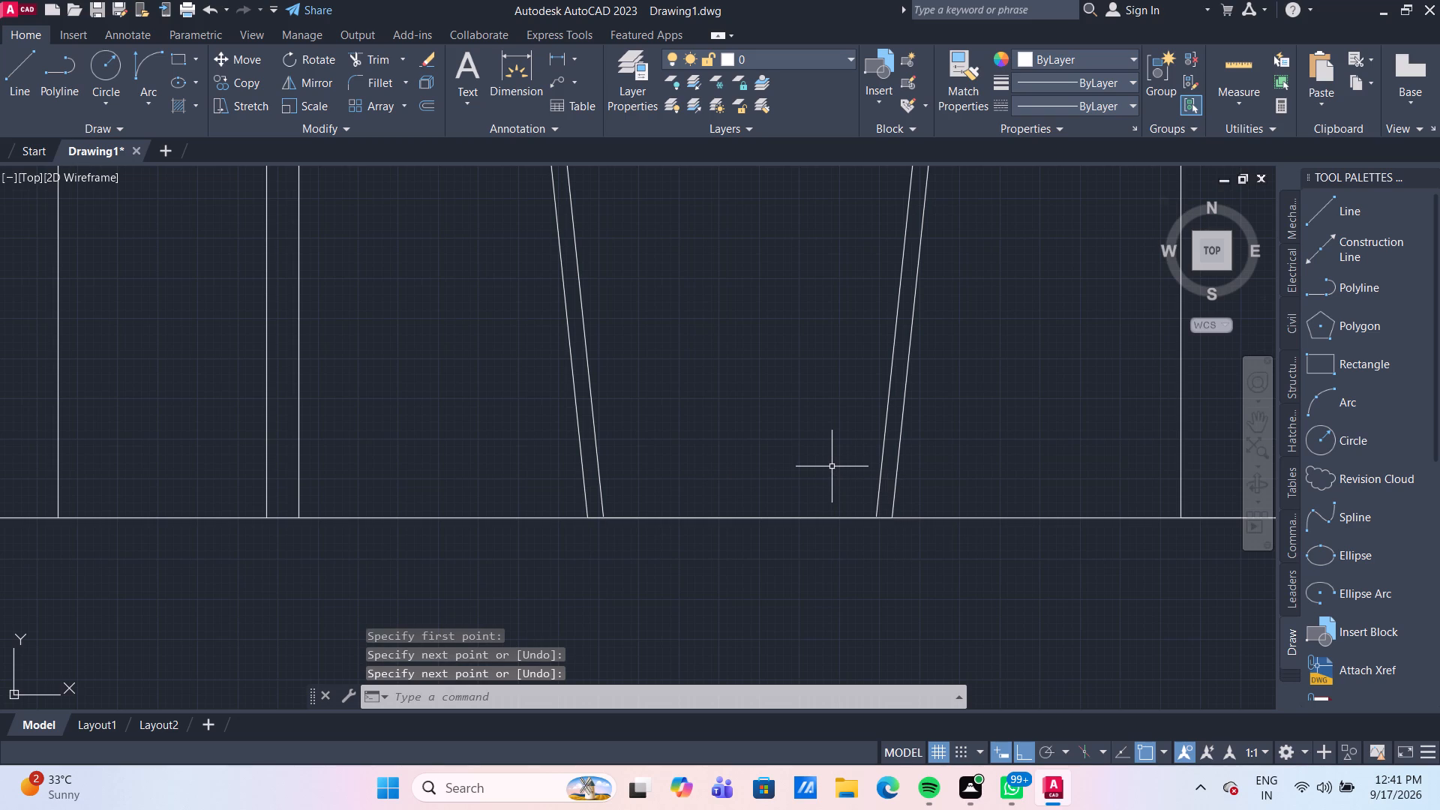
# Move the new base line straight up by 1.
pyautogui.click(775, 518)
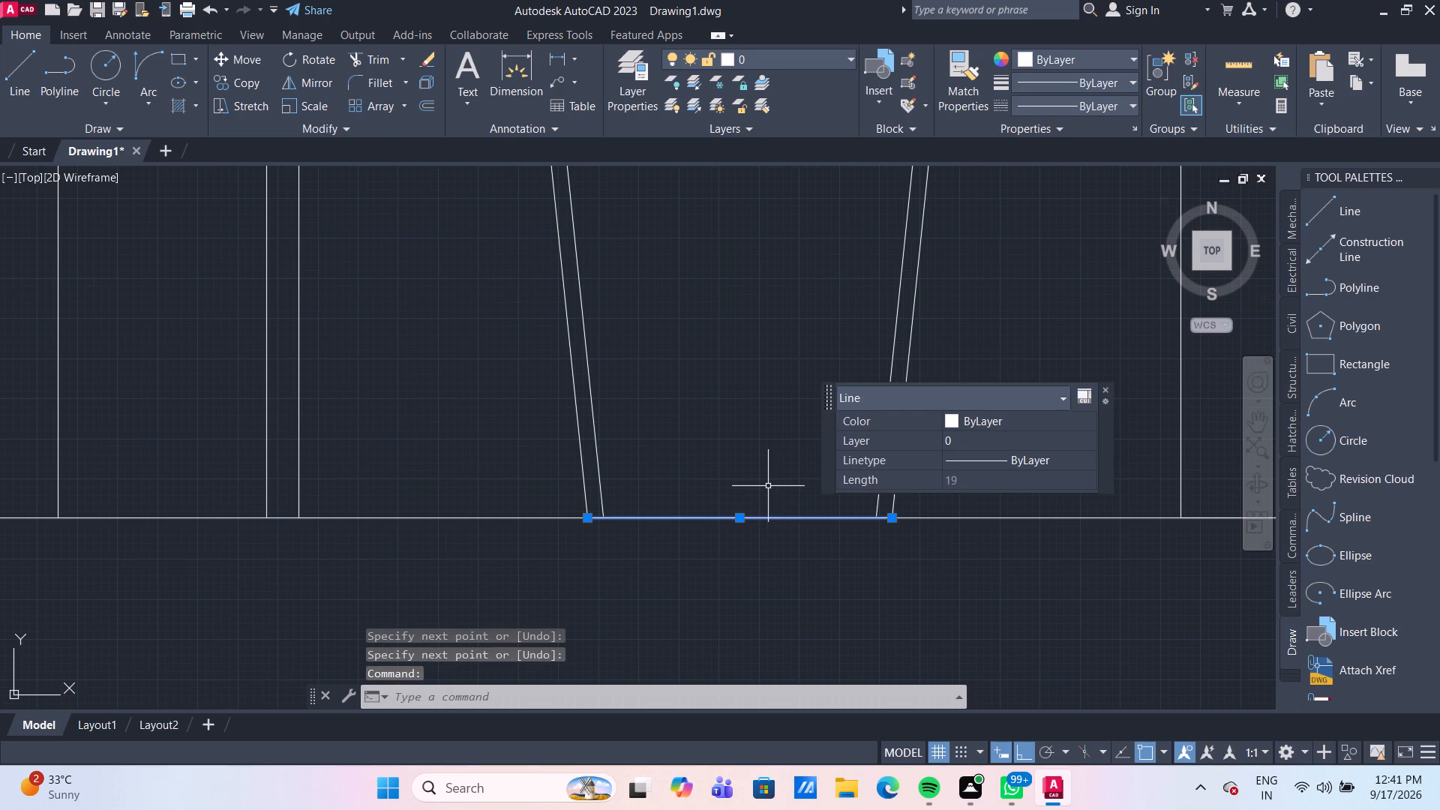
pyautogui.press('m')
pyautogui.press('Return')
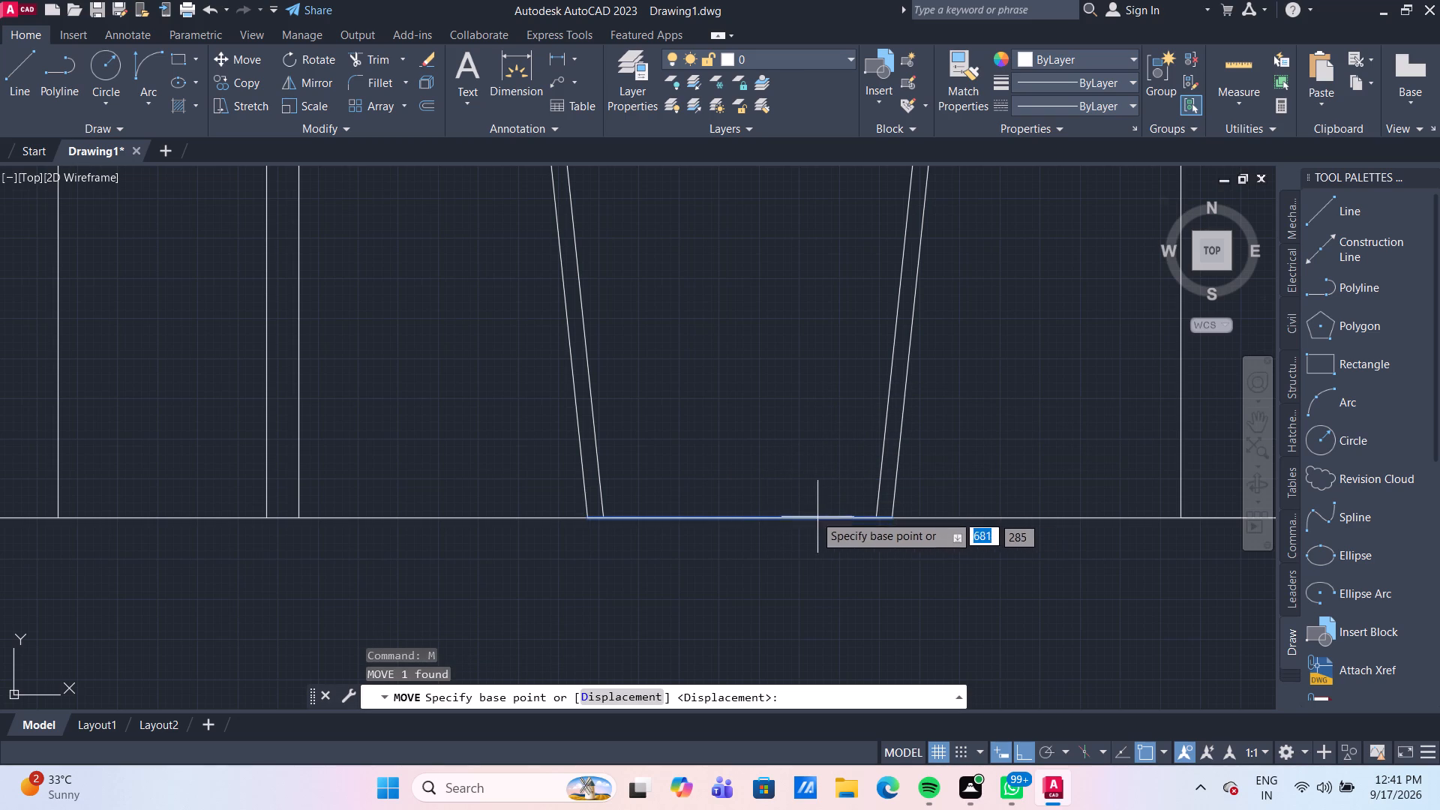
pyautogui.click(735, 517)
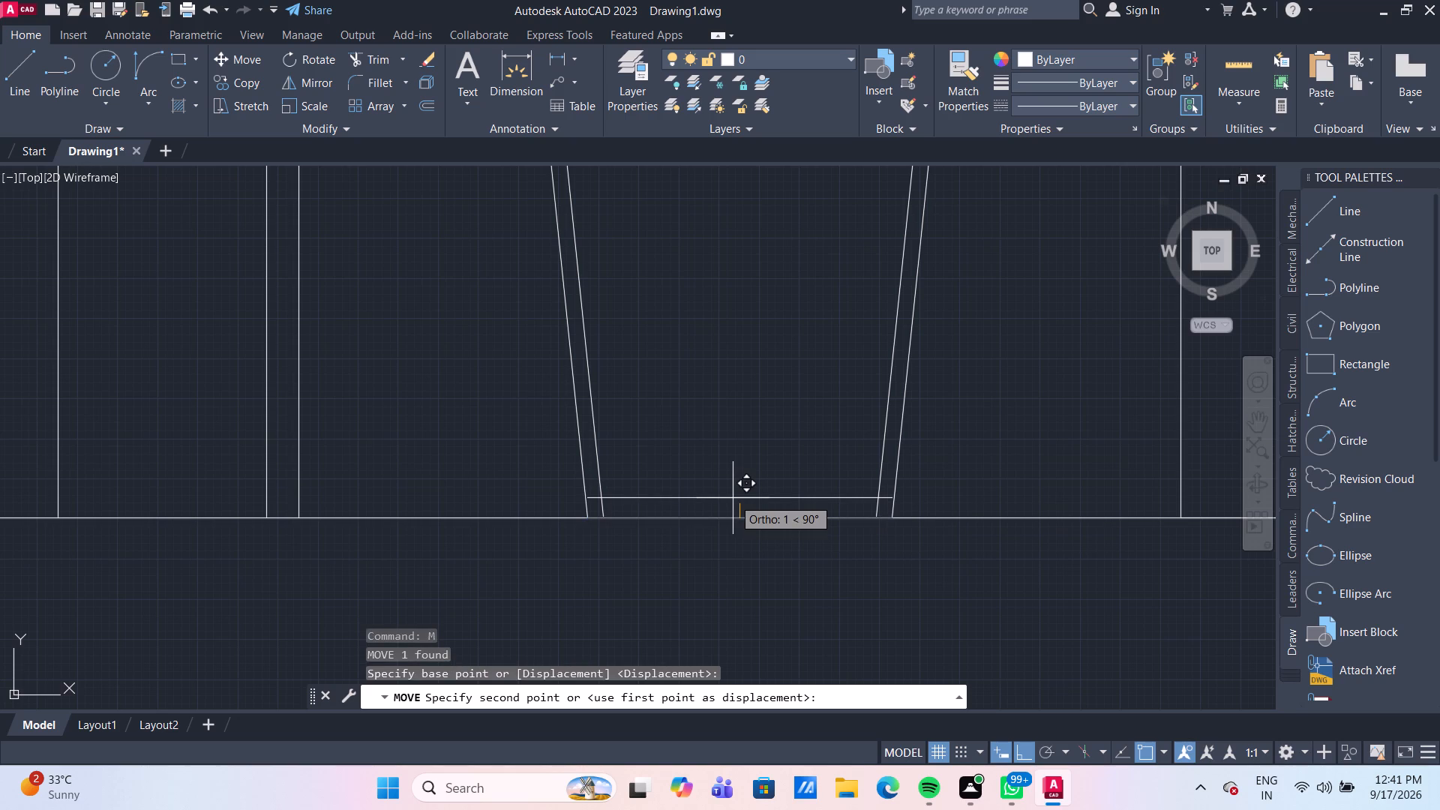
pyautogui.press('1')
pyautogui.press('Return')
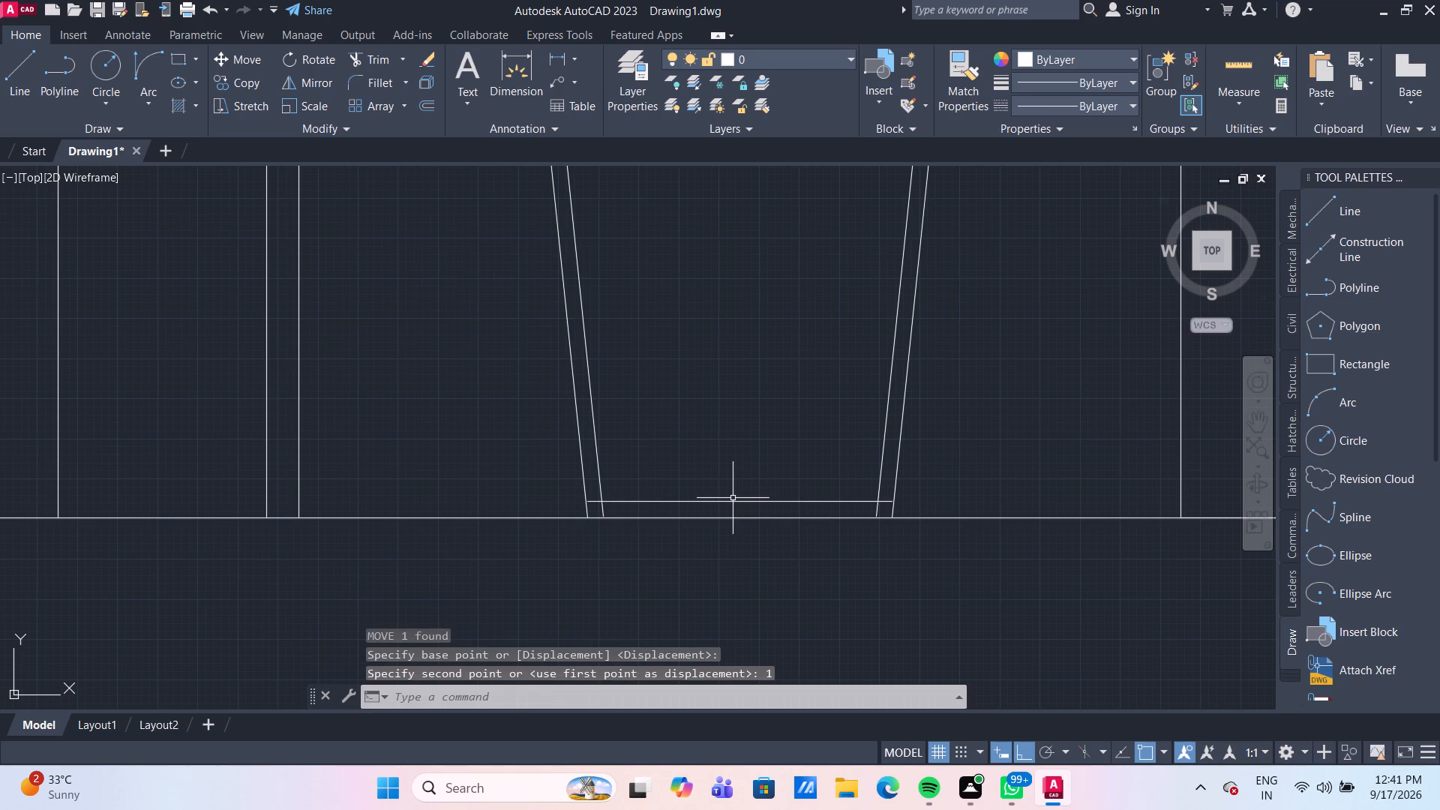
# Trim the inner slanted lines below the raised base line and the base line's ends beyond them at both bottom corners.
pyautogui.scroll(-2, 733, 498)
pyautogui.scroll(2, 745, 513)
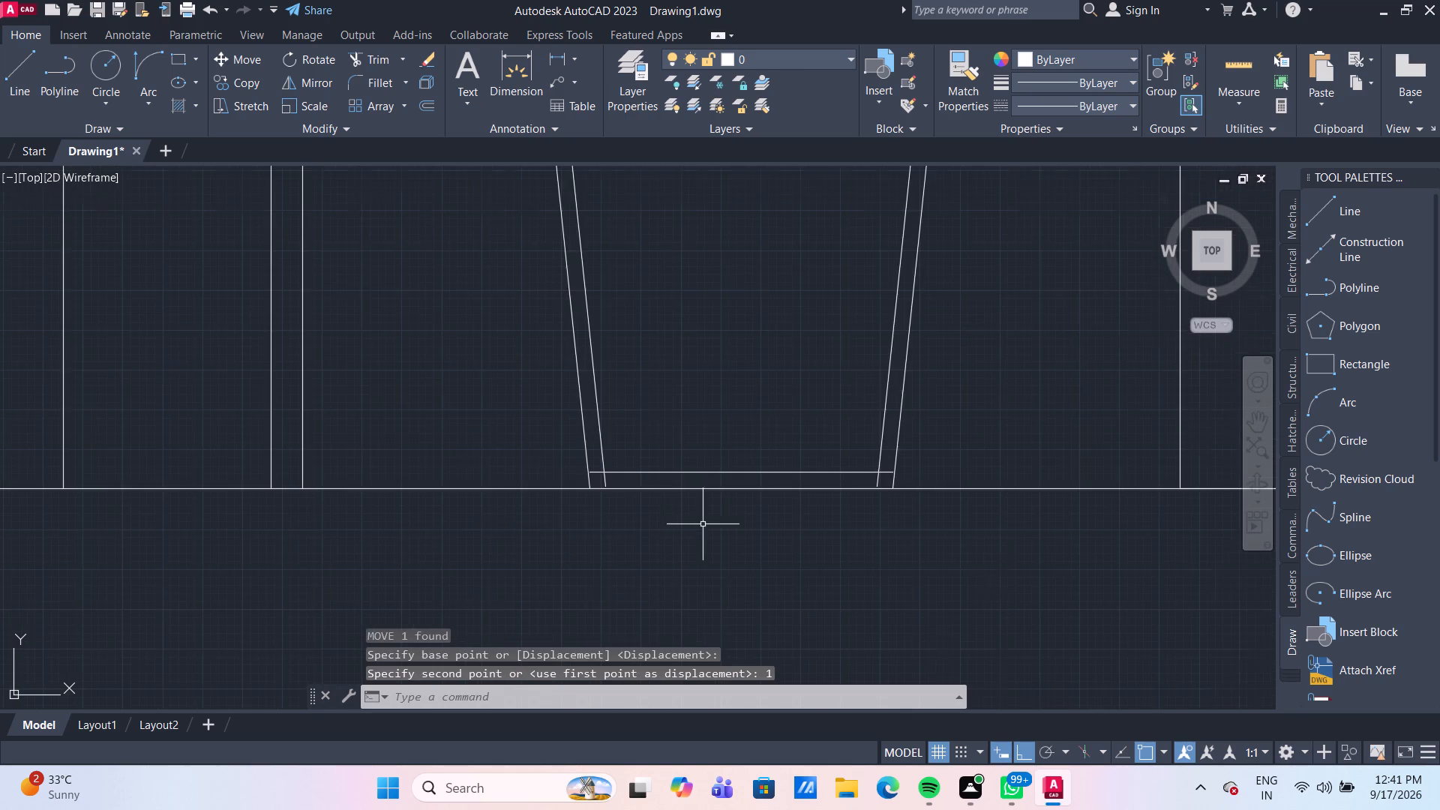
pyautogui.scroll(2, 675, 499)
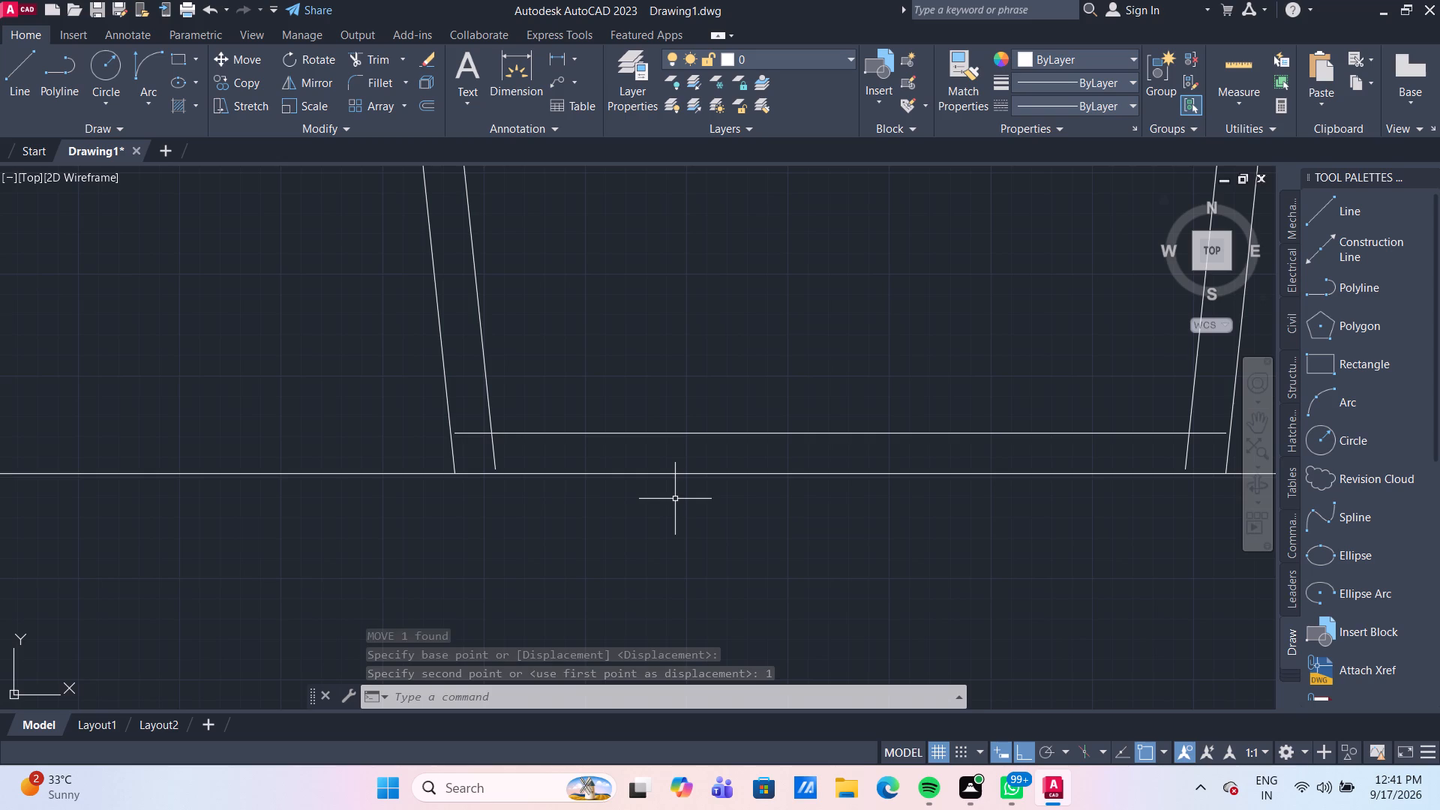
pyautogui.write('TR')
pyautogui.press('Return')
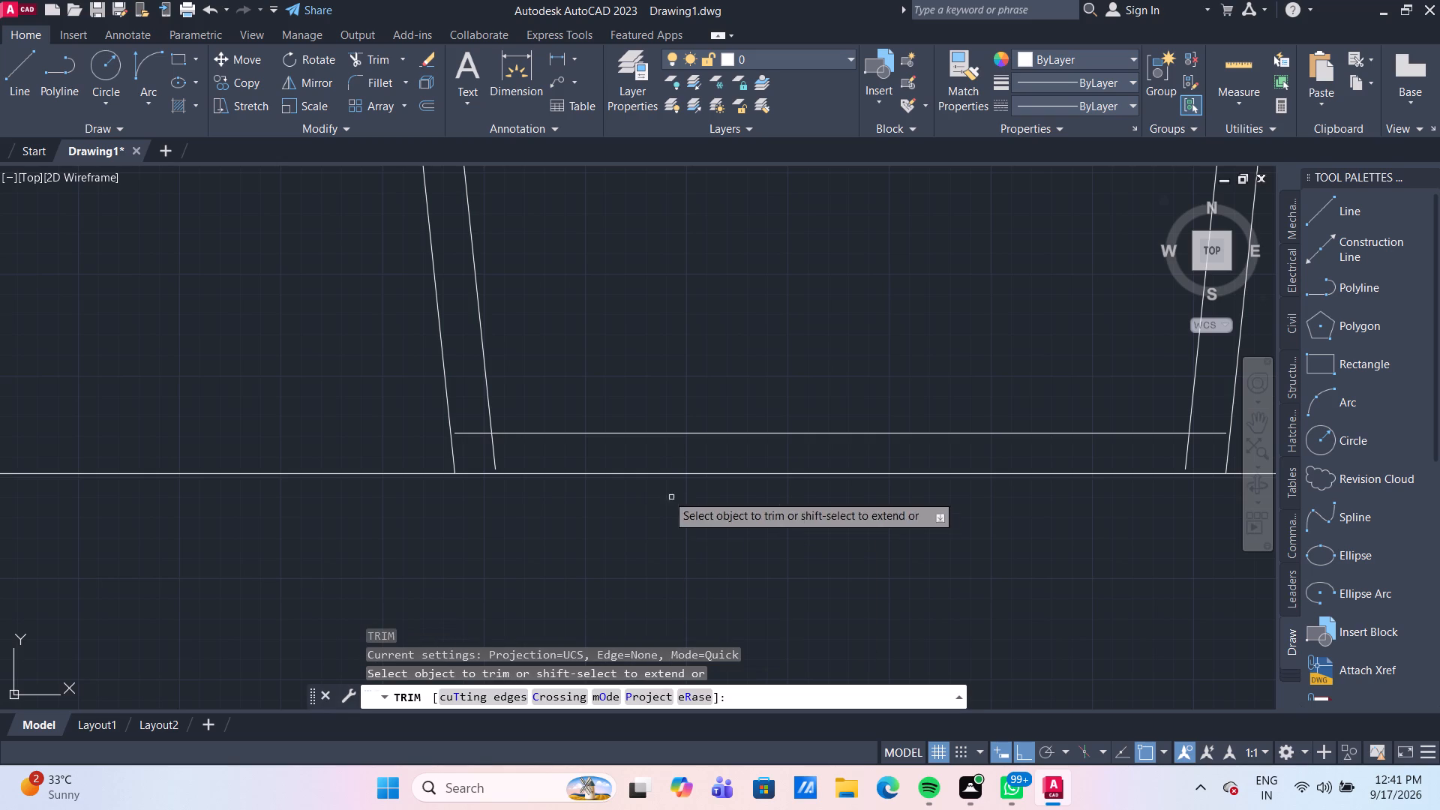
pyautogui.click(494, 453)
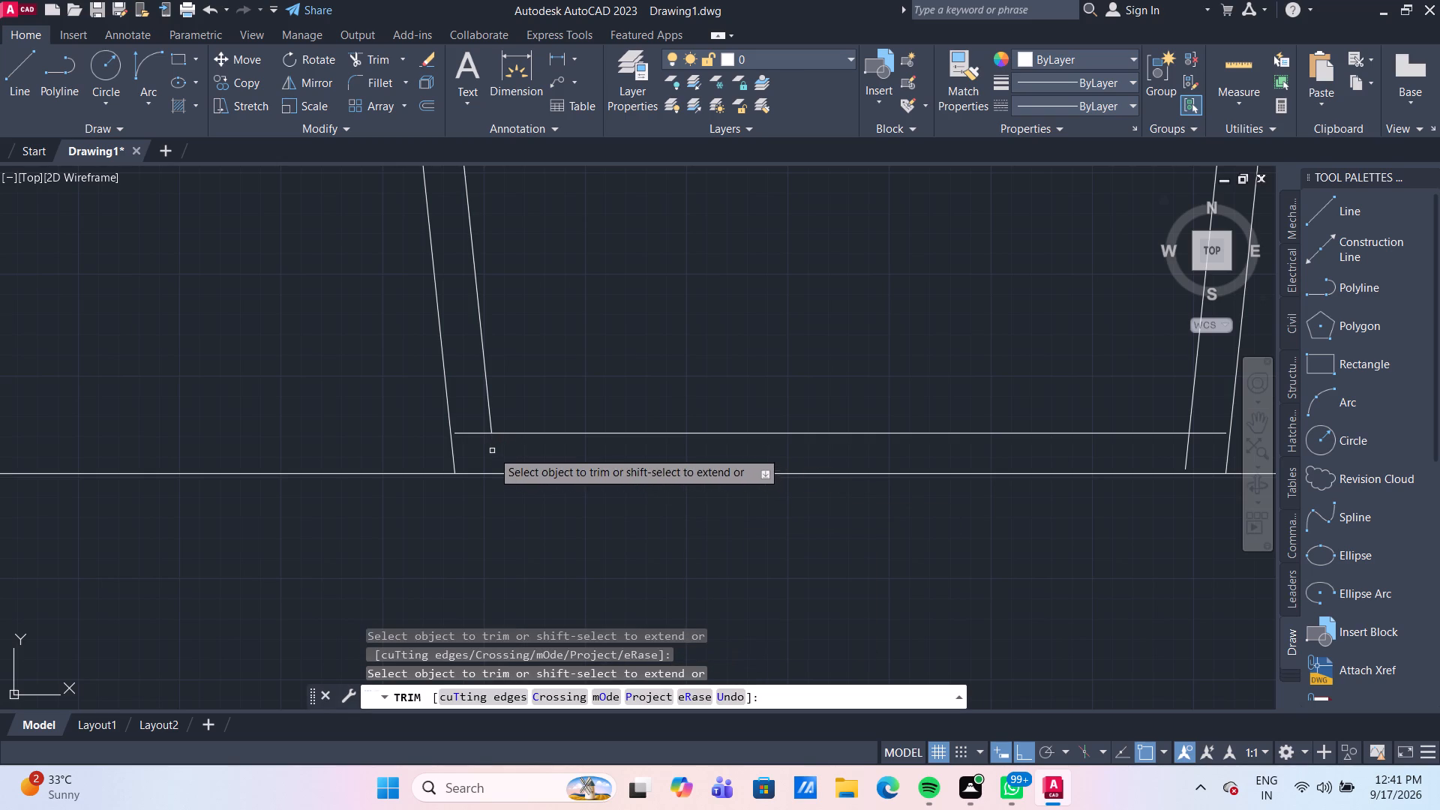
pyautogui.click(475, 434)
pyautogui.scroll(-2, 646, 460)
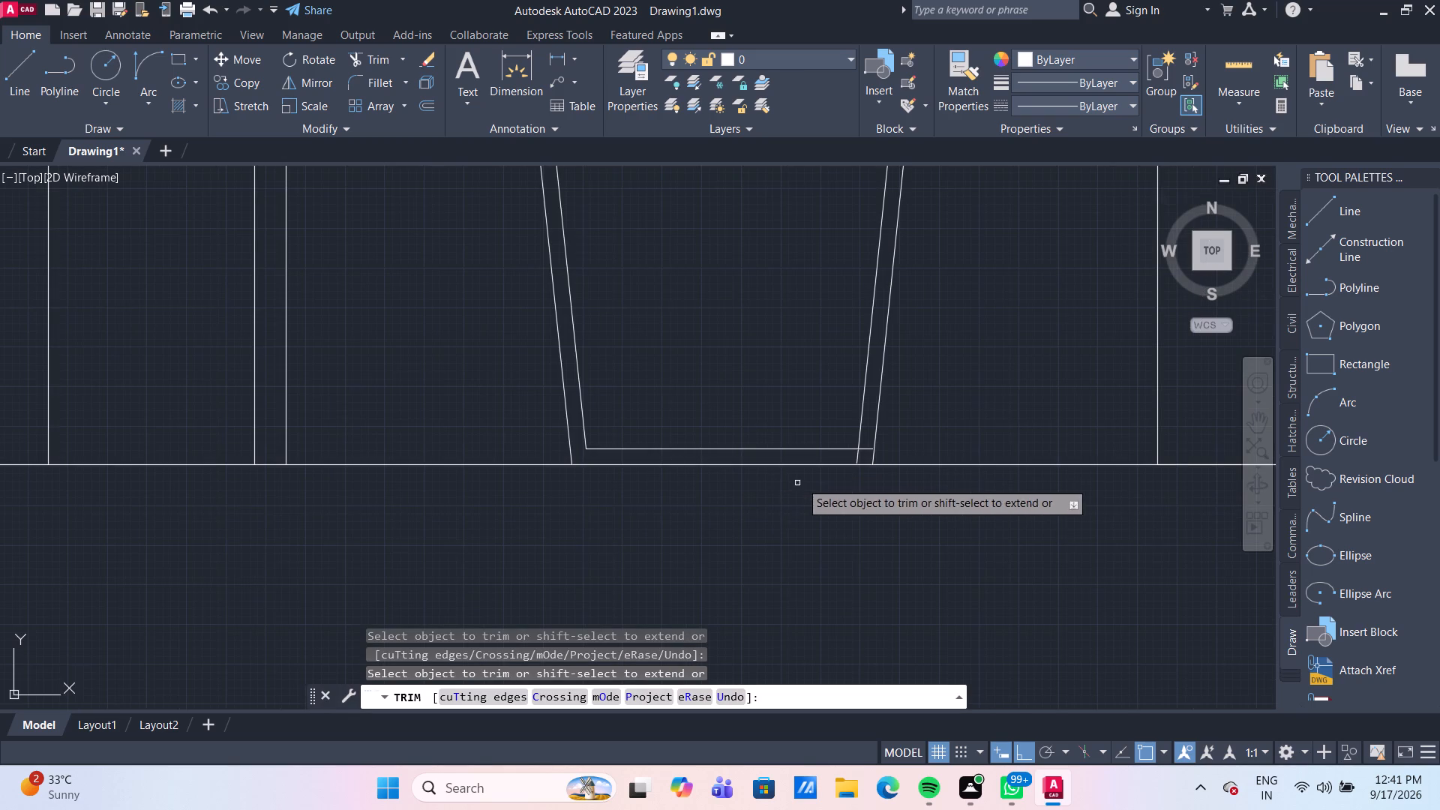
pyautogui.scroll(2, 859, 468)
pyautogui.click(875, 422)
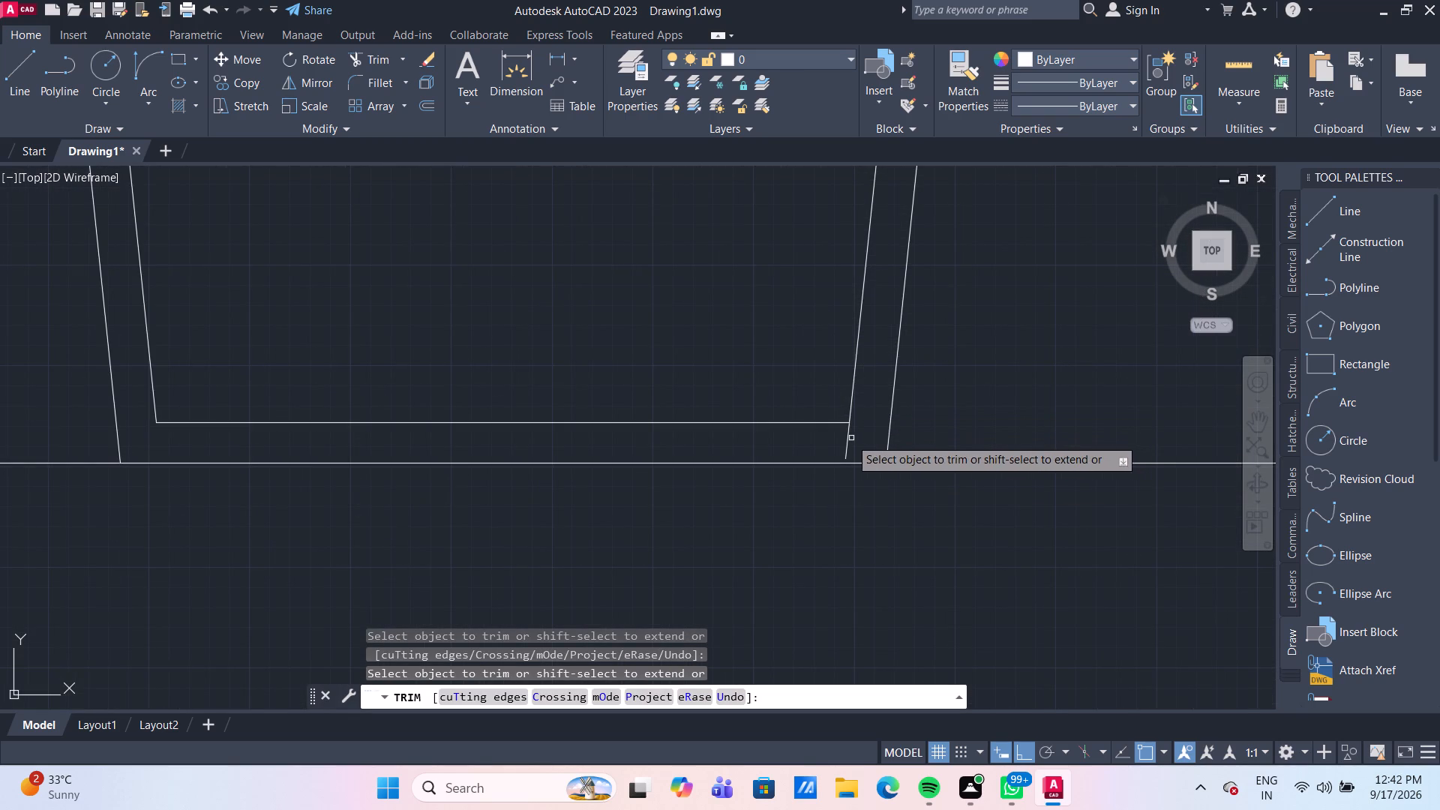
pyautogui.click(850, 438)
# Trim both inner slanted lines back to the top arc and remove the straight line across the pot's top.
pyautogui.scroll(-4, 907, 440)
pyautogui.scroll(2, 898, 248)
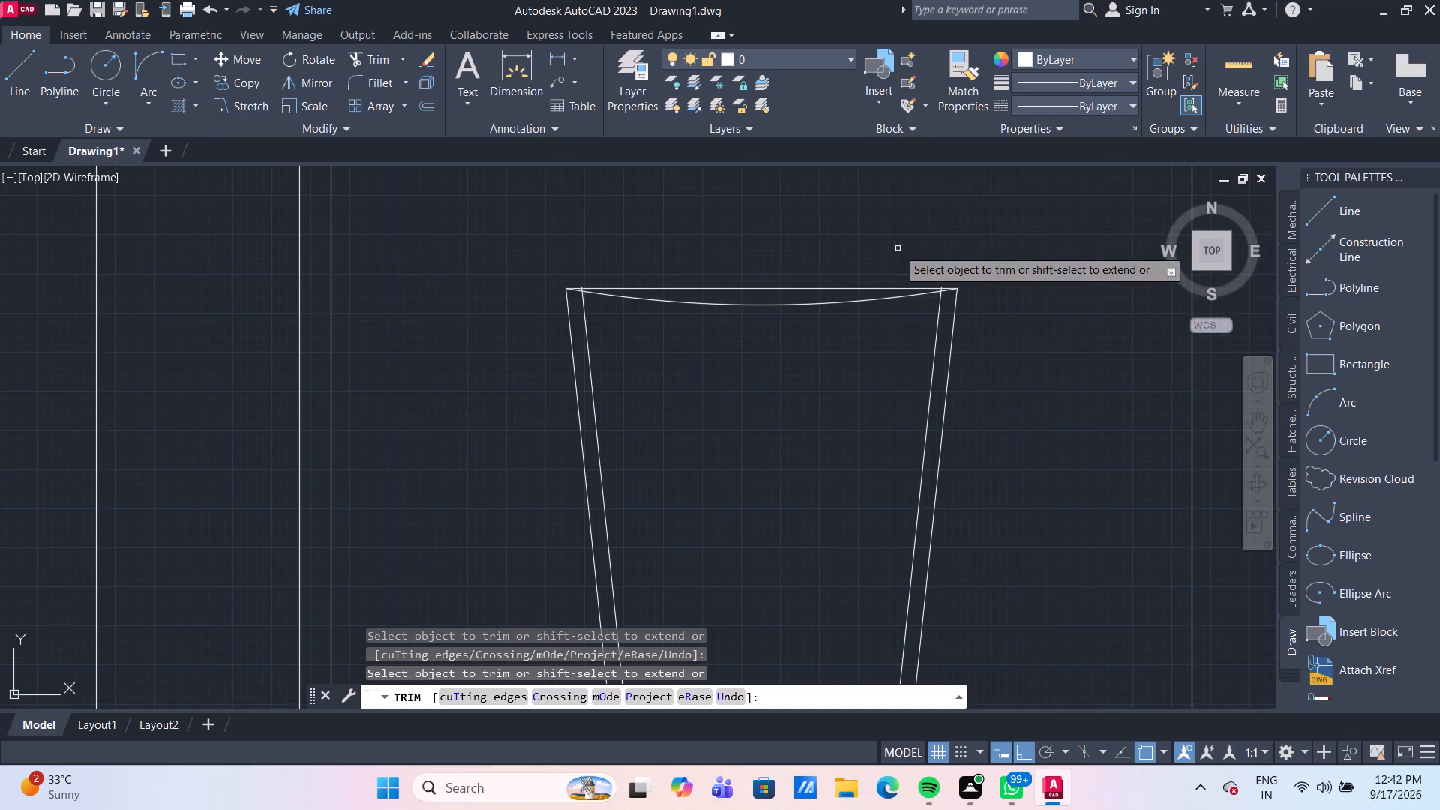
pyautogui.scroll(2, 970, 301)
pyautogui.scroll(3, 910, 260)
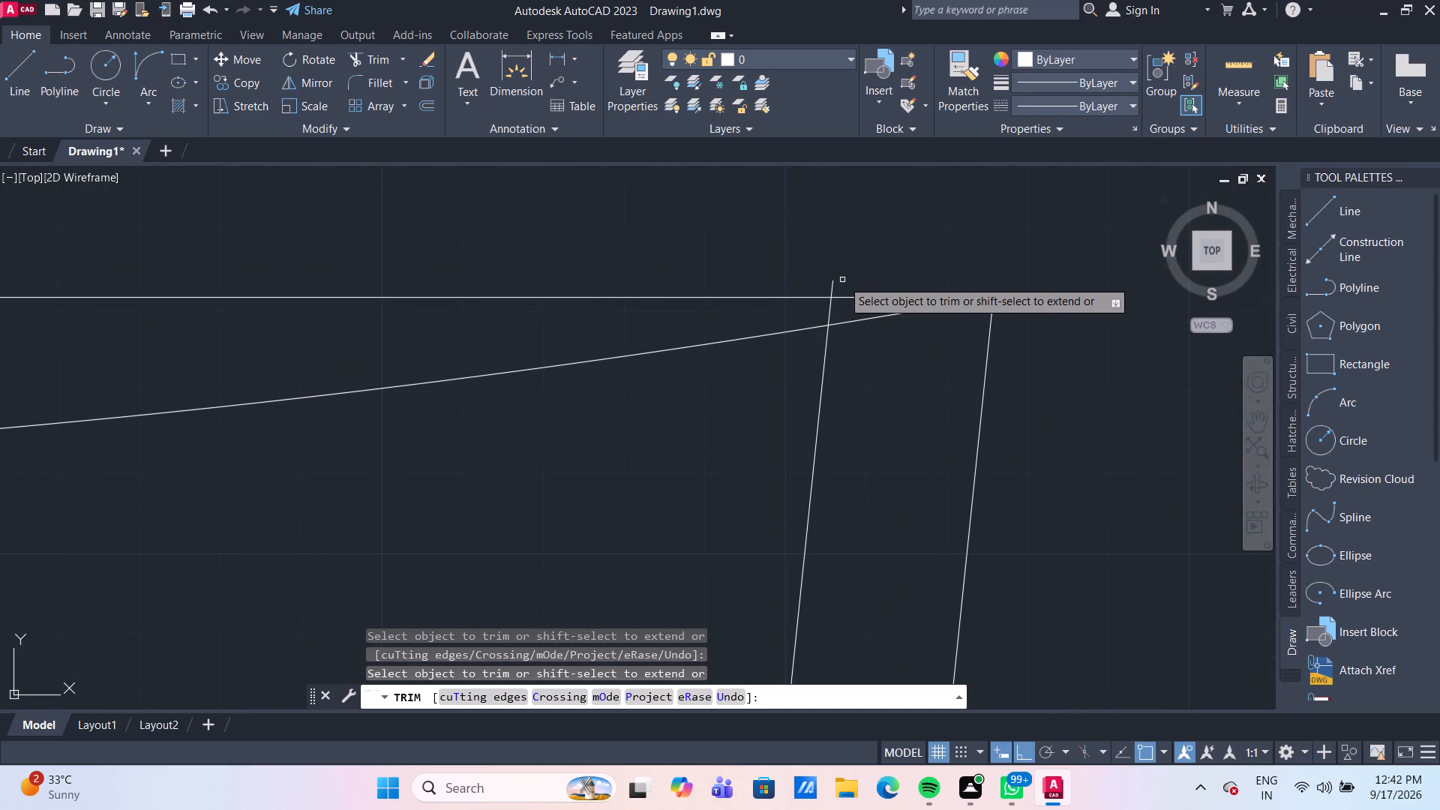
pyautogui.click(834, 283)
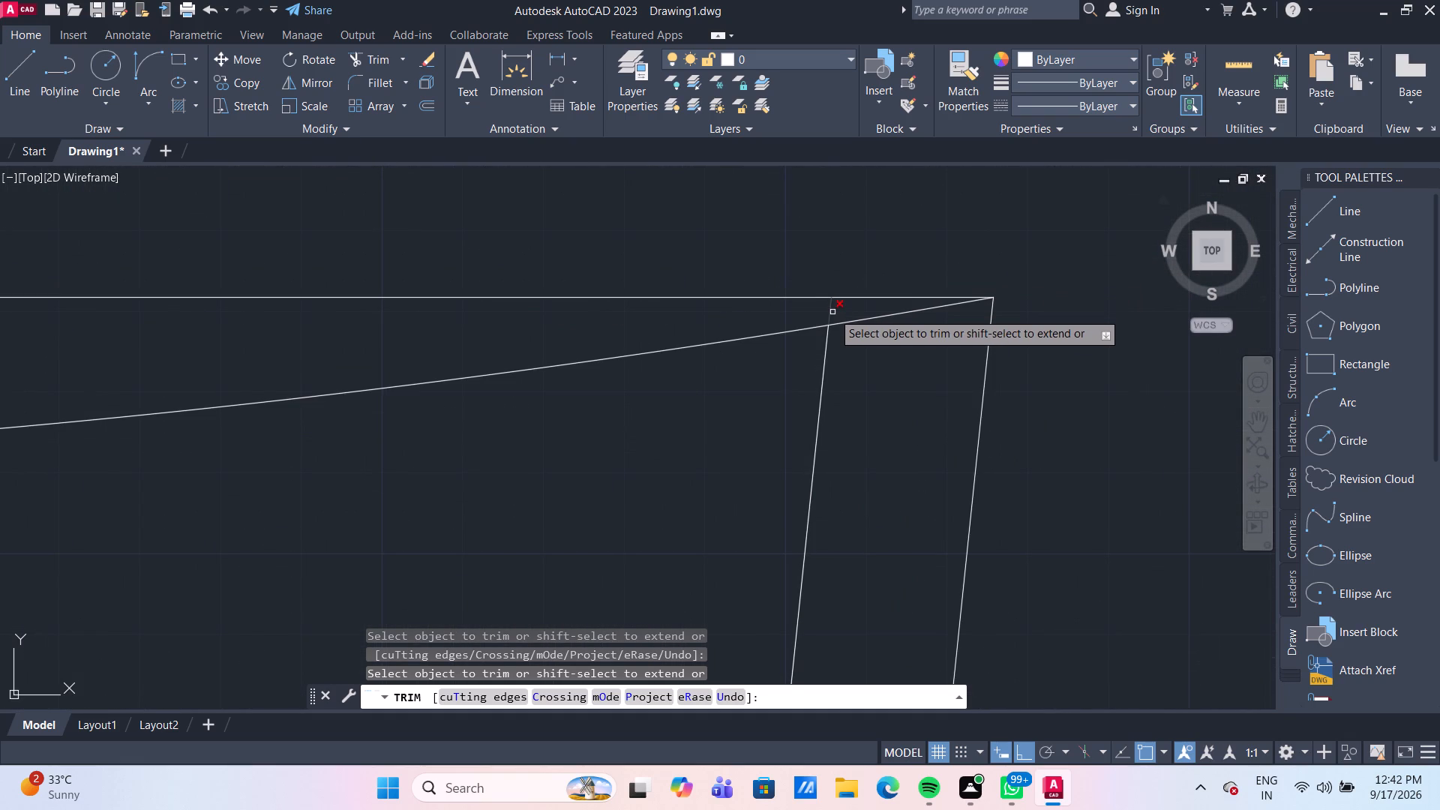
pyautogui.click(832, 312)
pyautogui.scroll(-3, 709, 427)
pyautogui.scroll(-1, 477, 473)
pyautogui.moveTo(487, 474); pyautogui.dragTo(741, 442, button='middle')
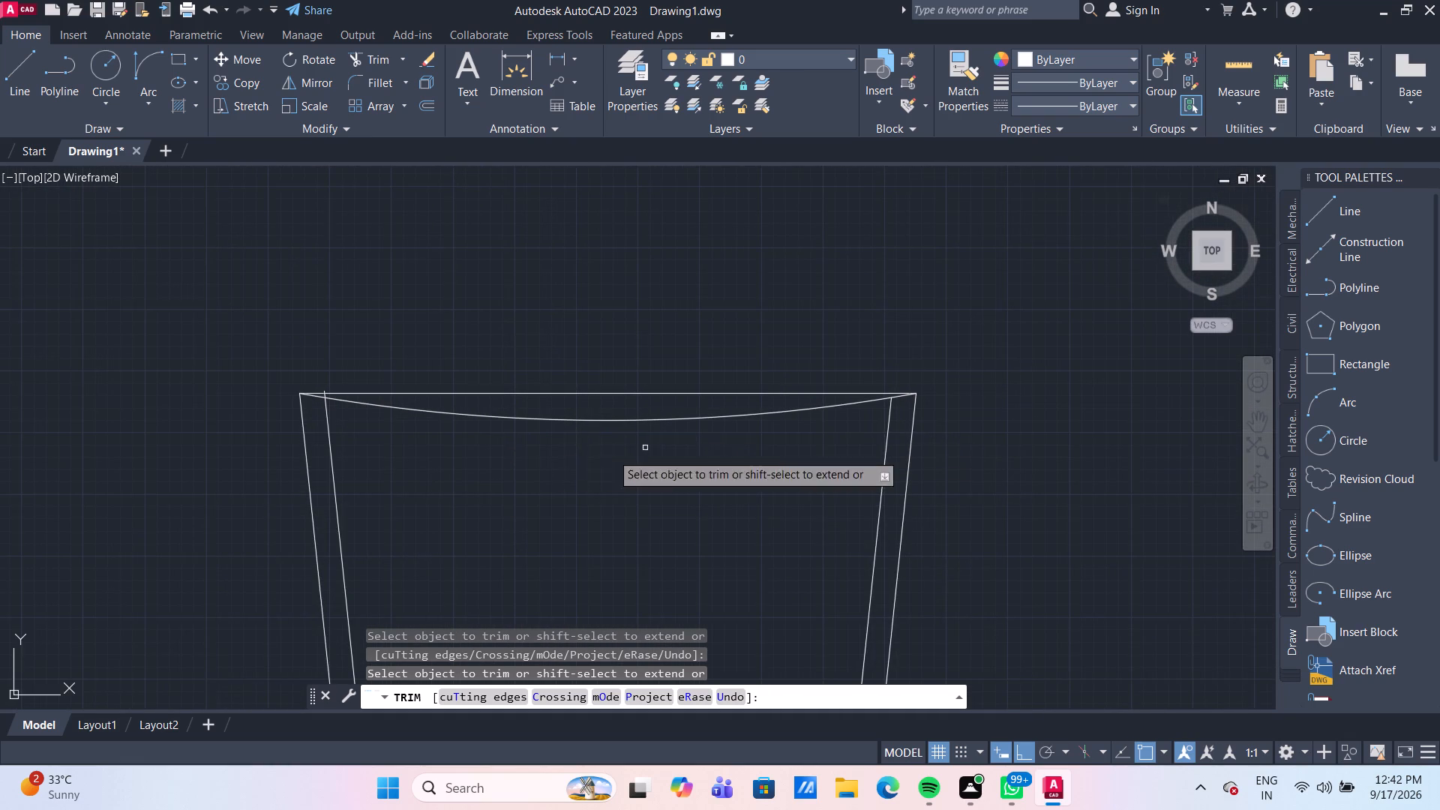
pyautogui.scroll(2, 381, 424)
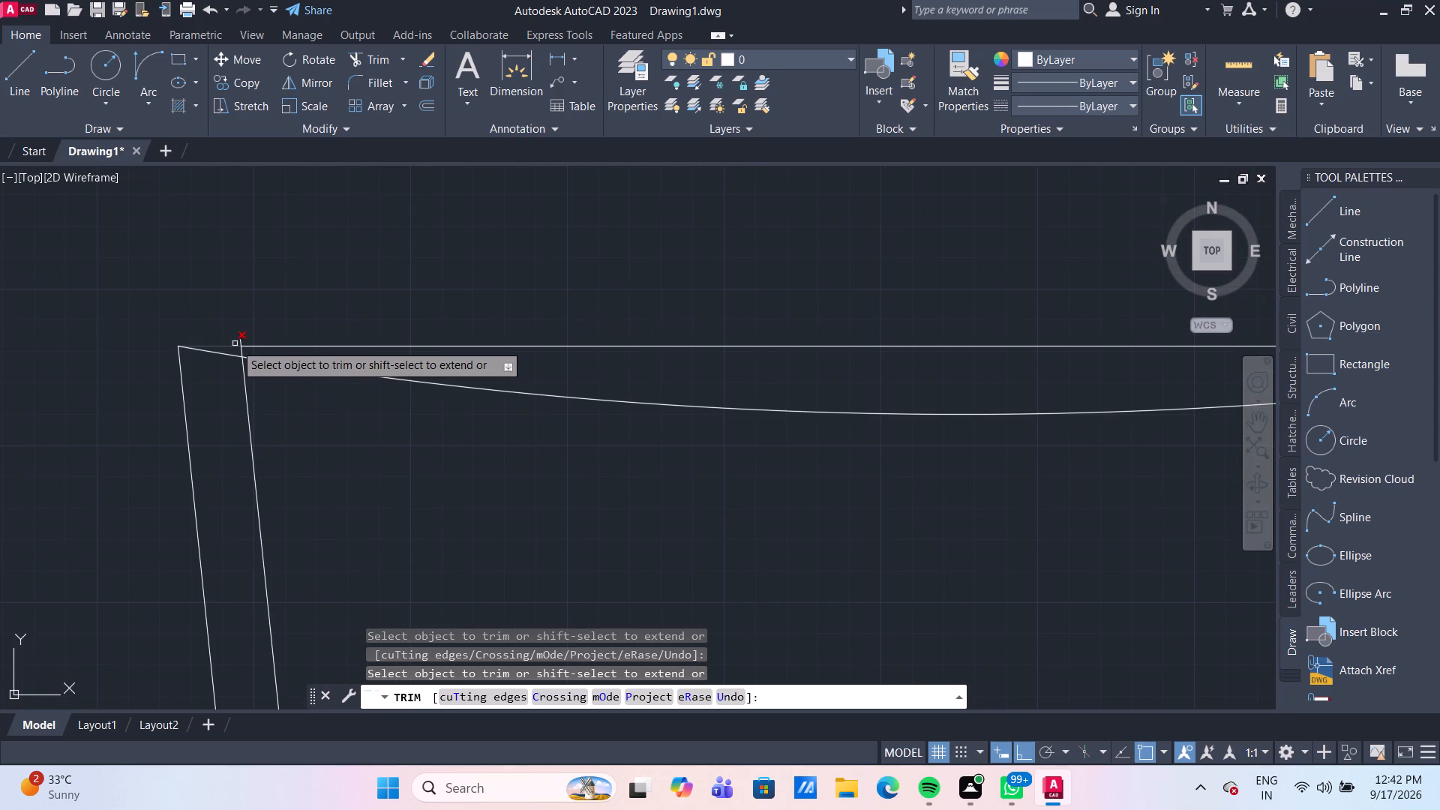
pyautogui.click(241, 342)
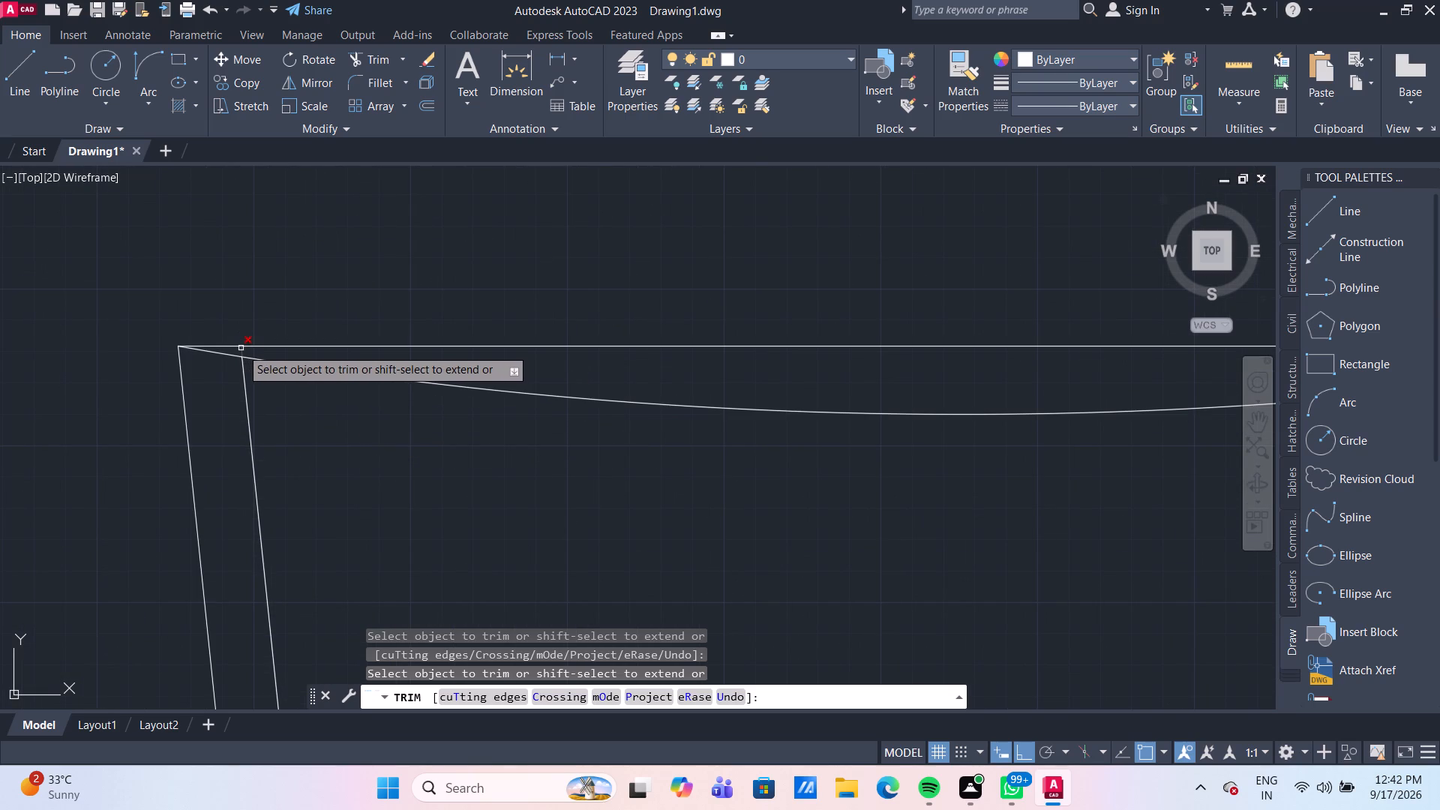
pyautogui.click(241, 348)
pyautogui.click(249, 349)
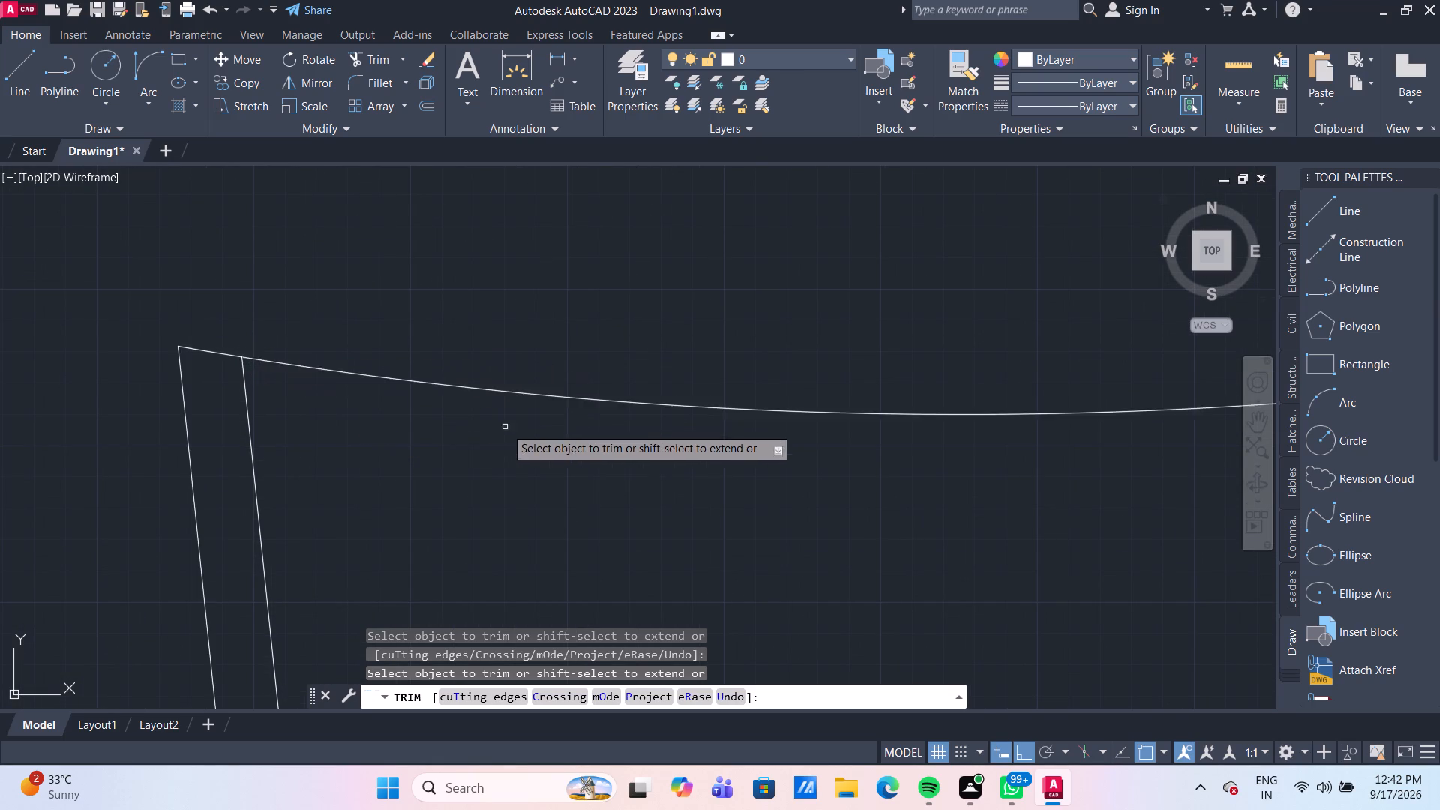
pyautogui.scroll(-3, 505, 427)
pyautogui.scroll(-3, 623, 463)
pyautogui.press('Escape')
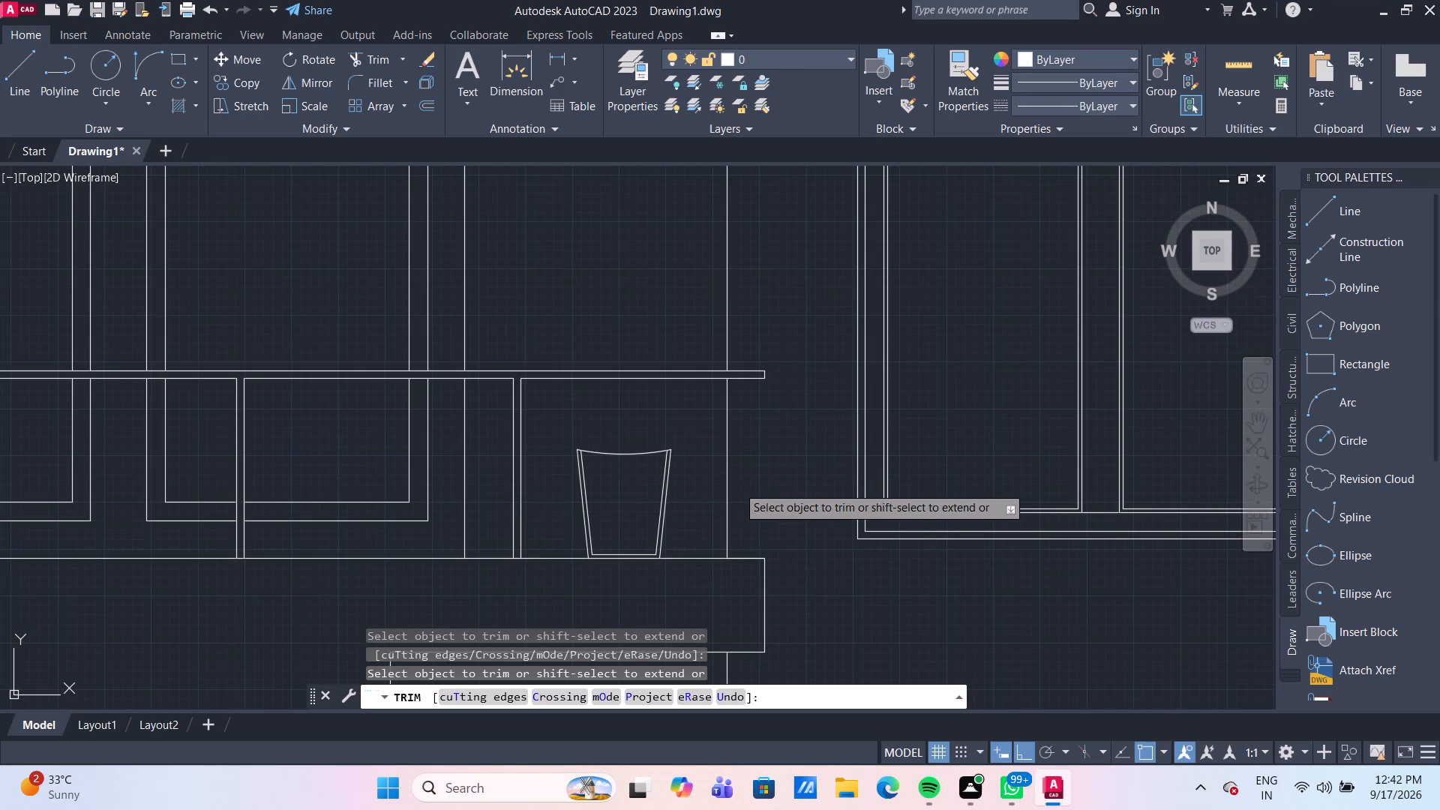
# Offset the pot's top arc downward by 5.
pyautogui.scroll(-2, 736, 485)
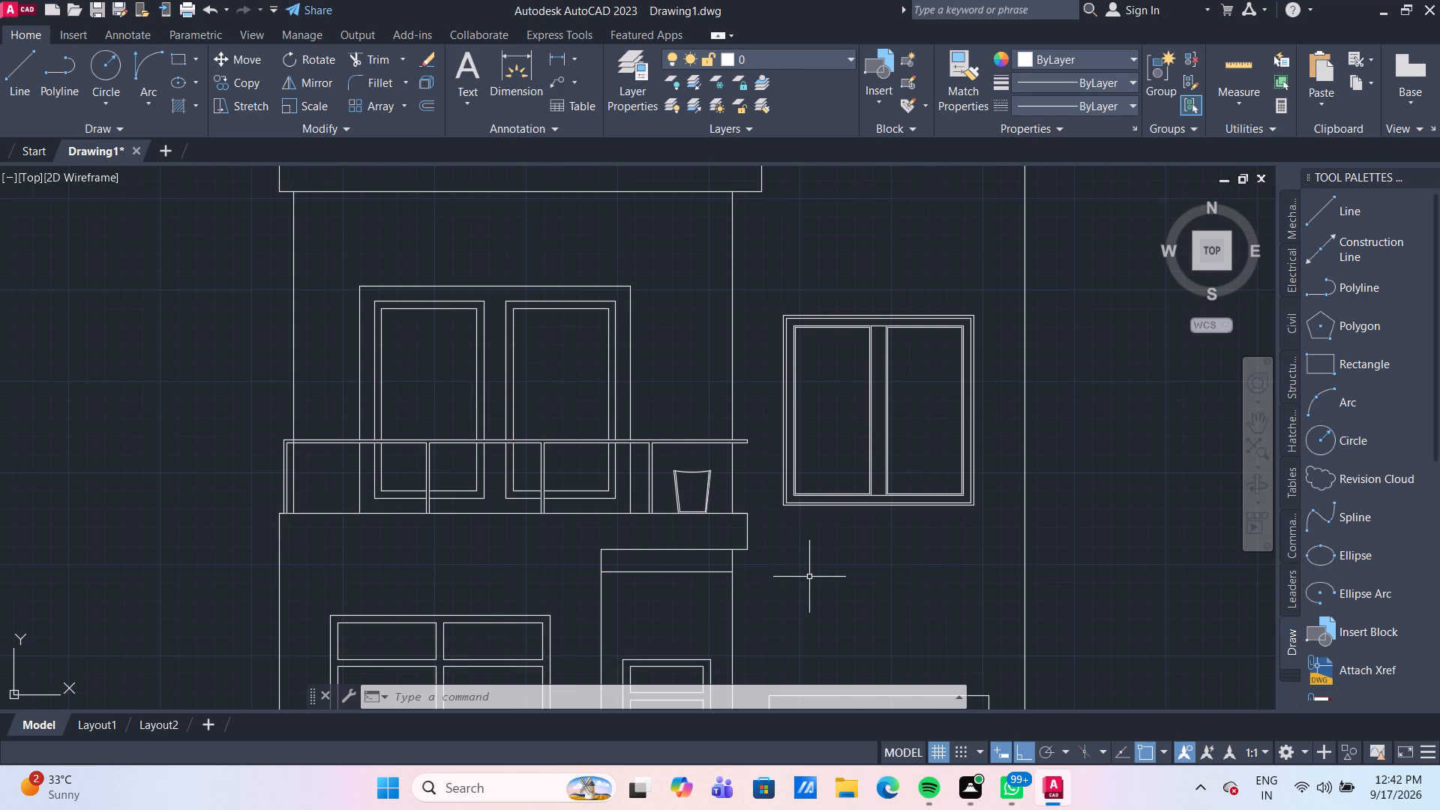
pyautogui.scroll(3, 708, 472)
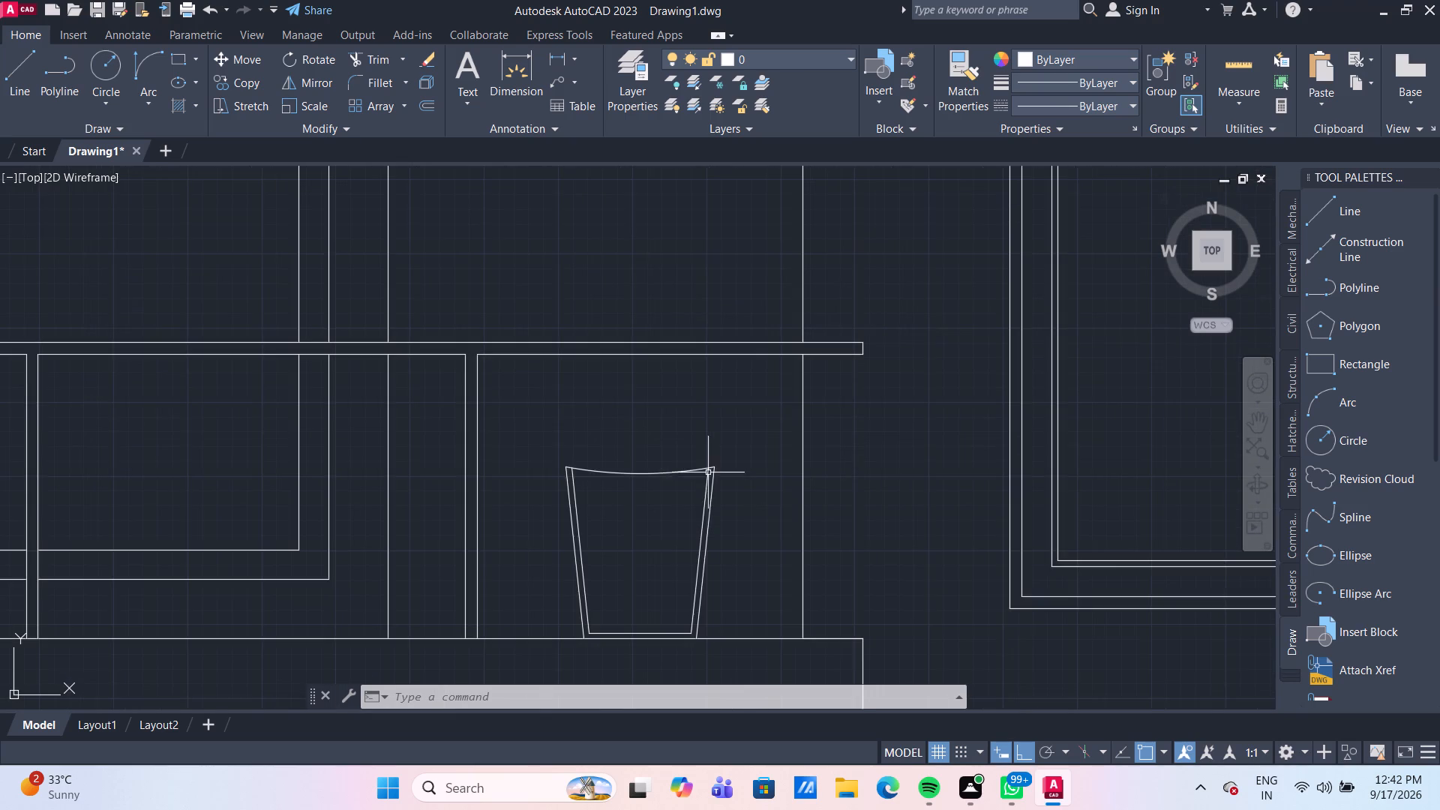
pyautogui.scroll(2, 650, 526)
pyautogui.moveTo(650, 526); pyautogui.dragTo(649, 505, button='middle')
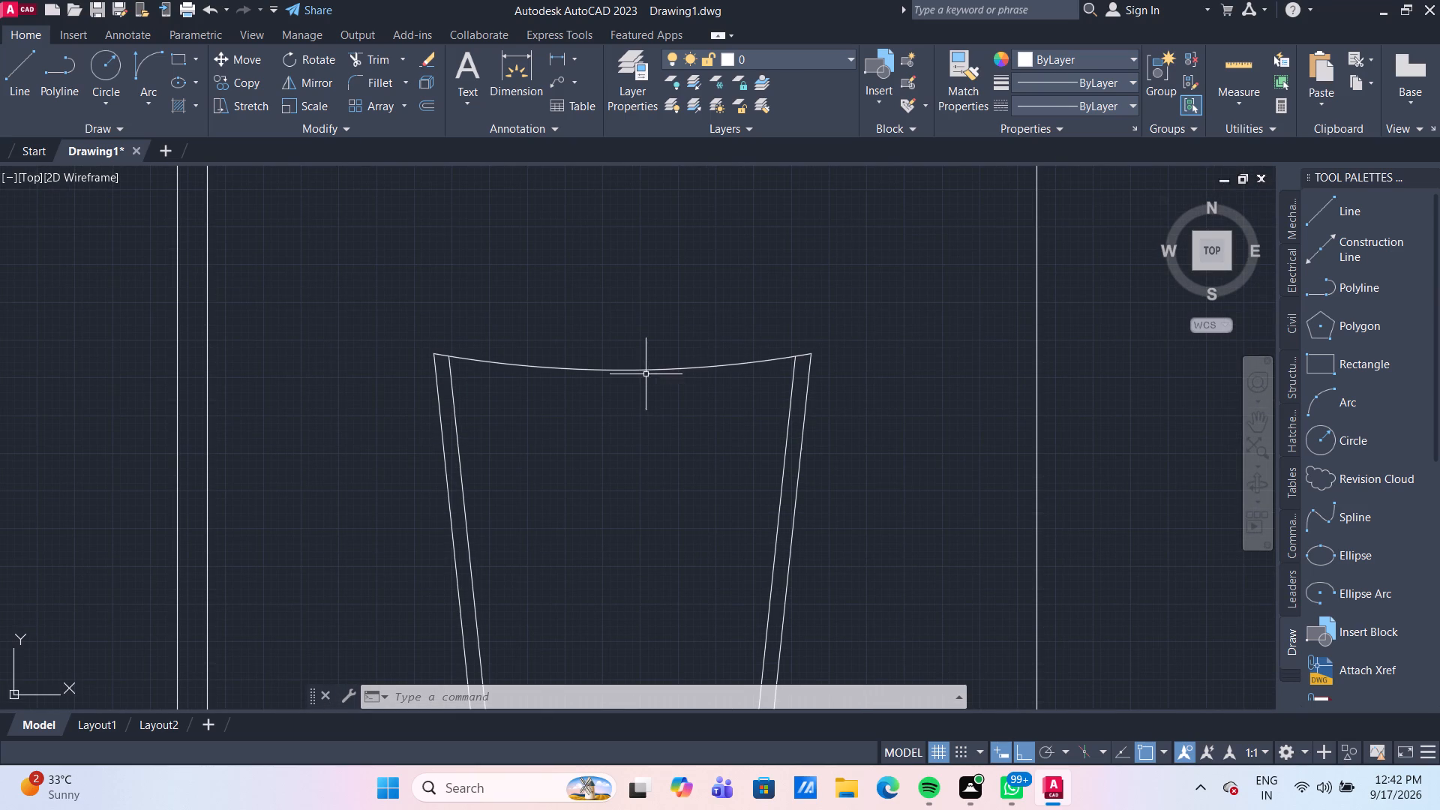
pyautogui.click(644, 371)
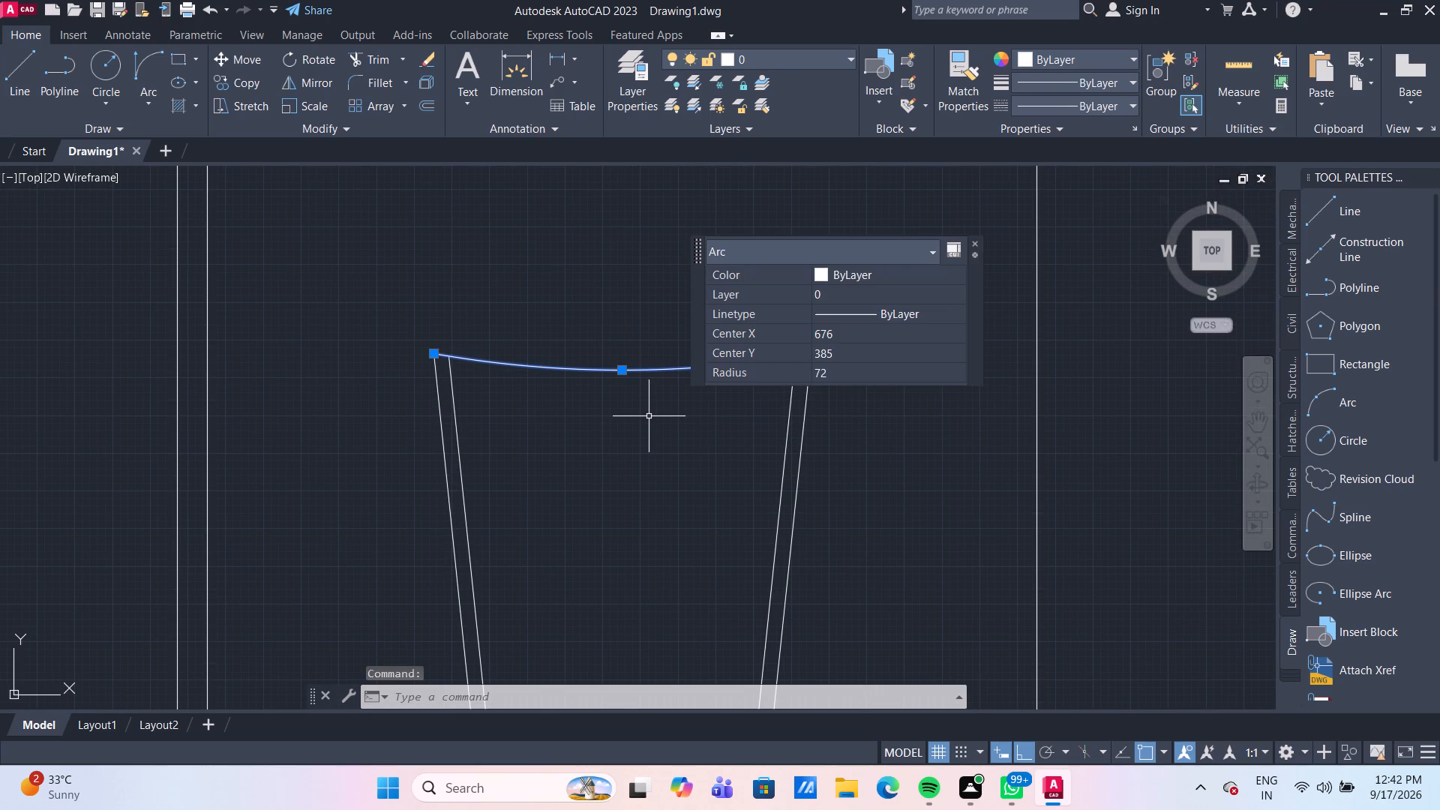
pyautogui.press('Escape')
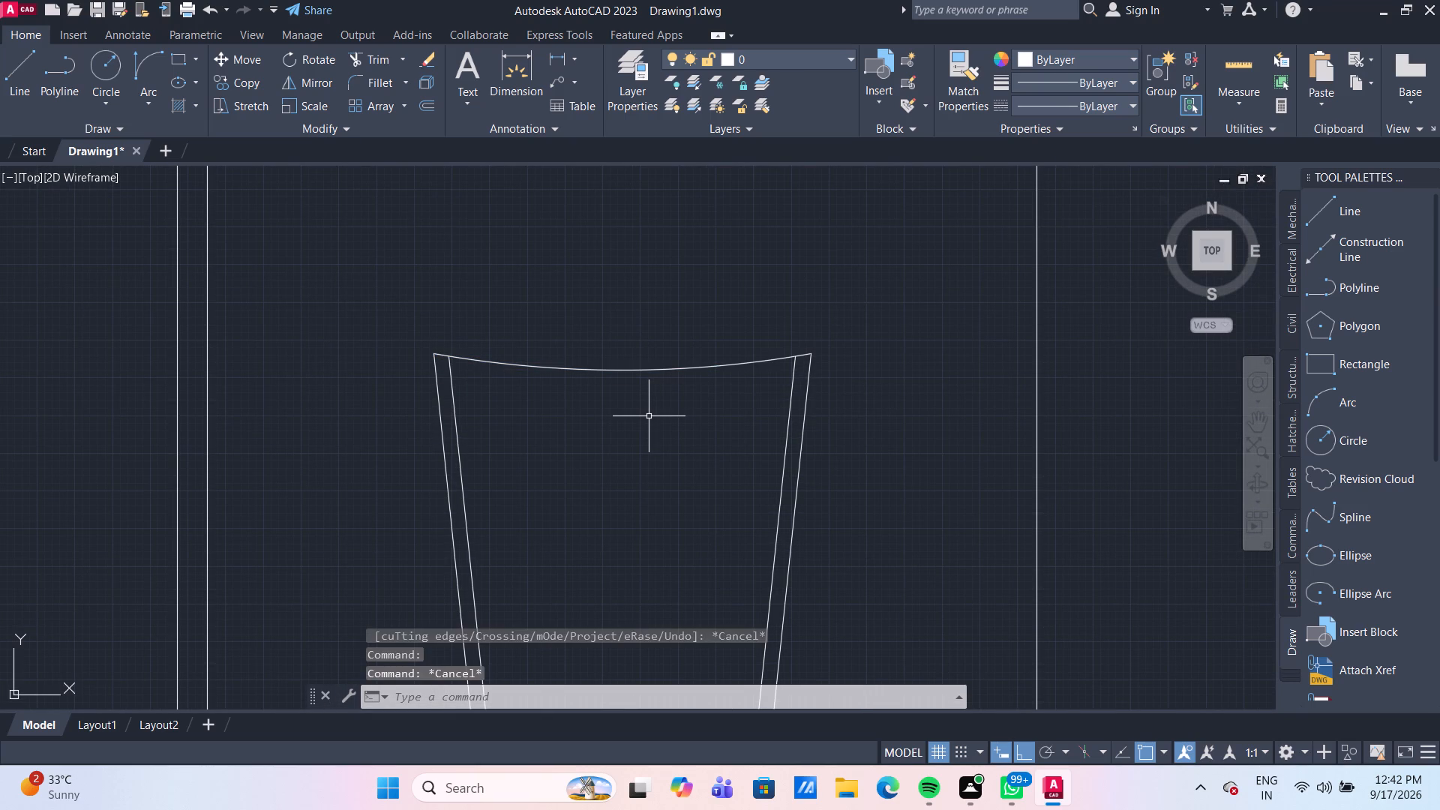
pyautogui.press('o')
pyautogui.press('Return')
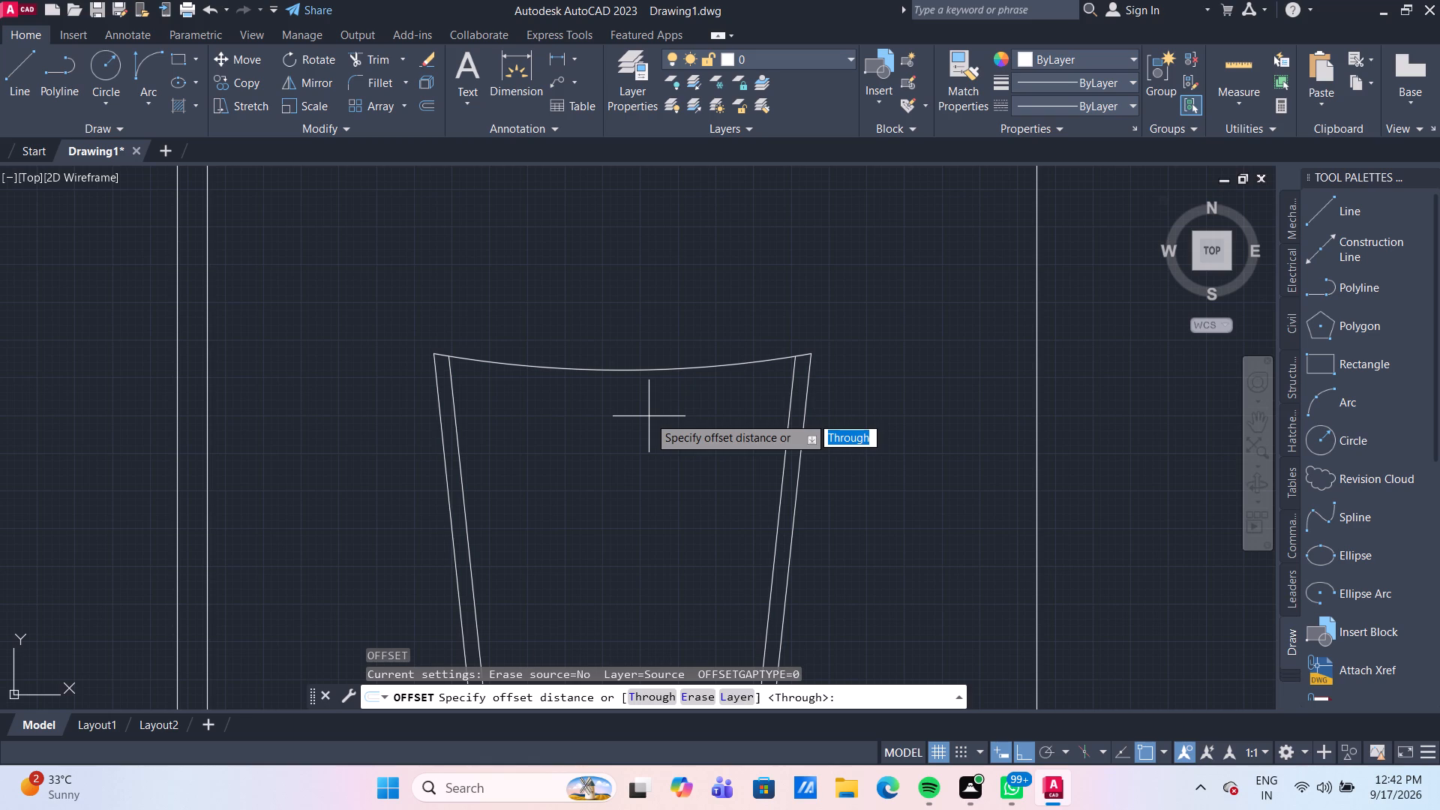
pyautogui.press('Return')
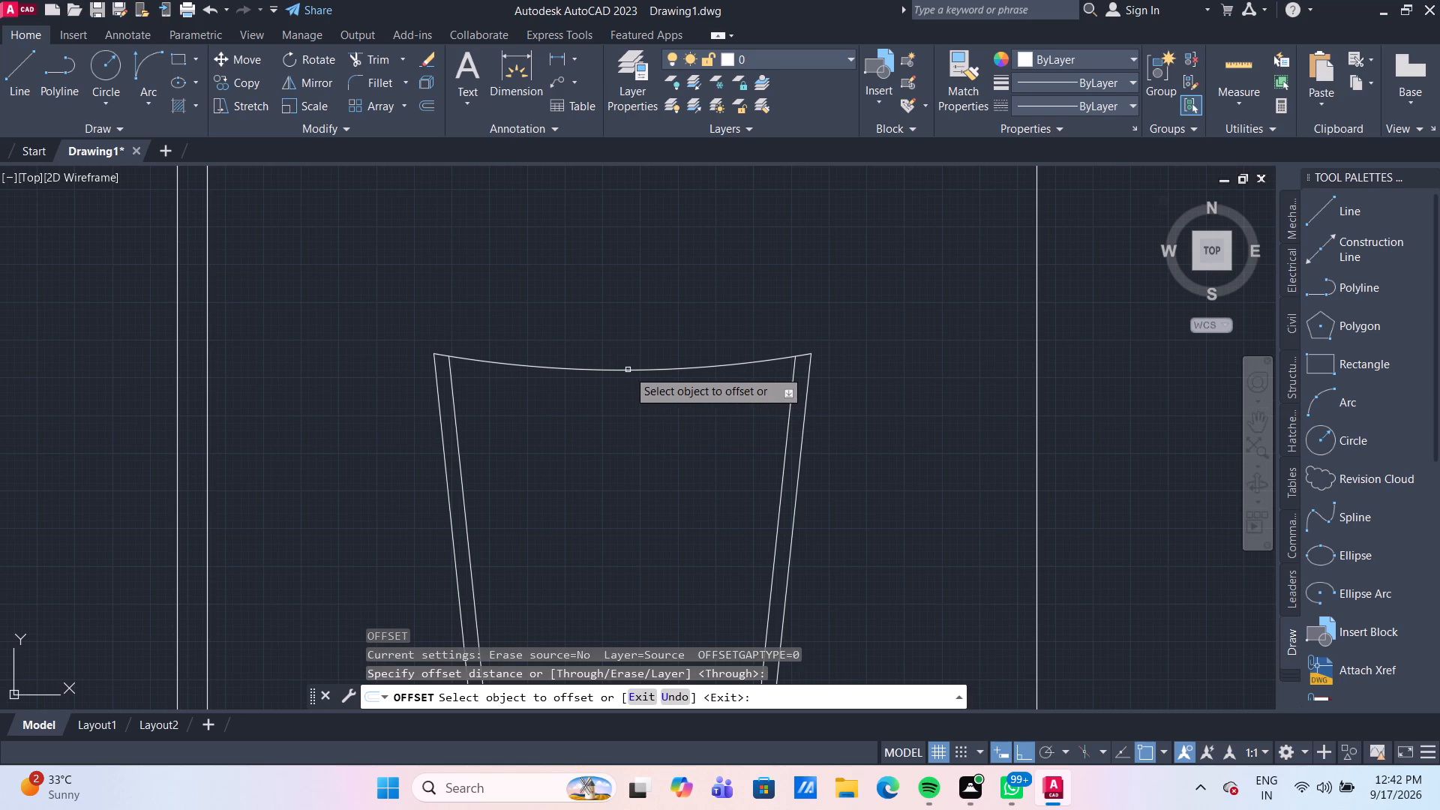
pyautogui.click(628, 370)
pyautogui.press('5')
pyautogui.press('Return')
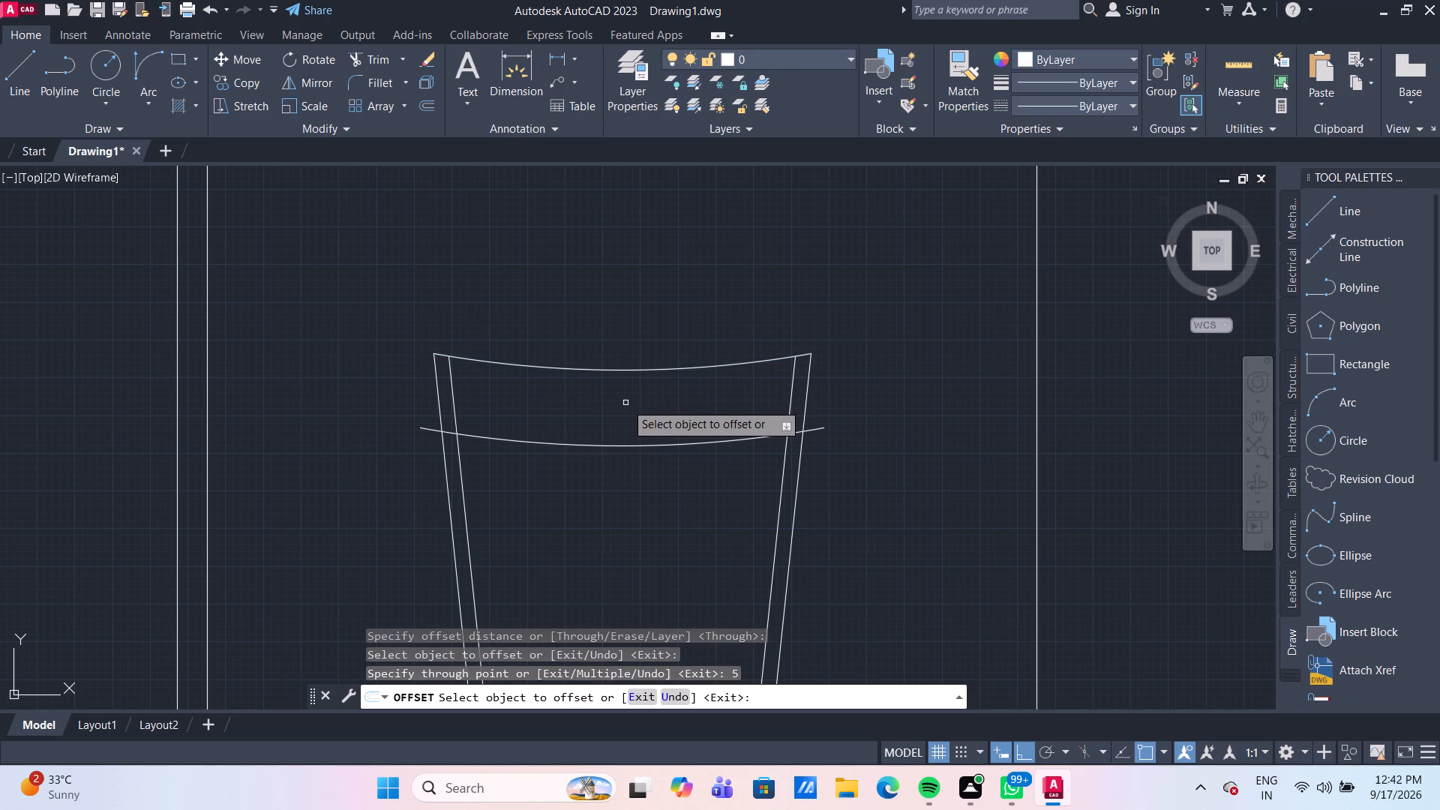
# Offset the lower arc upward by 1 to form a curved double-line band across the pot.
pyautogui.scroll(-5, 625, 403)
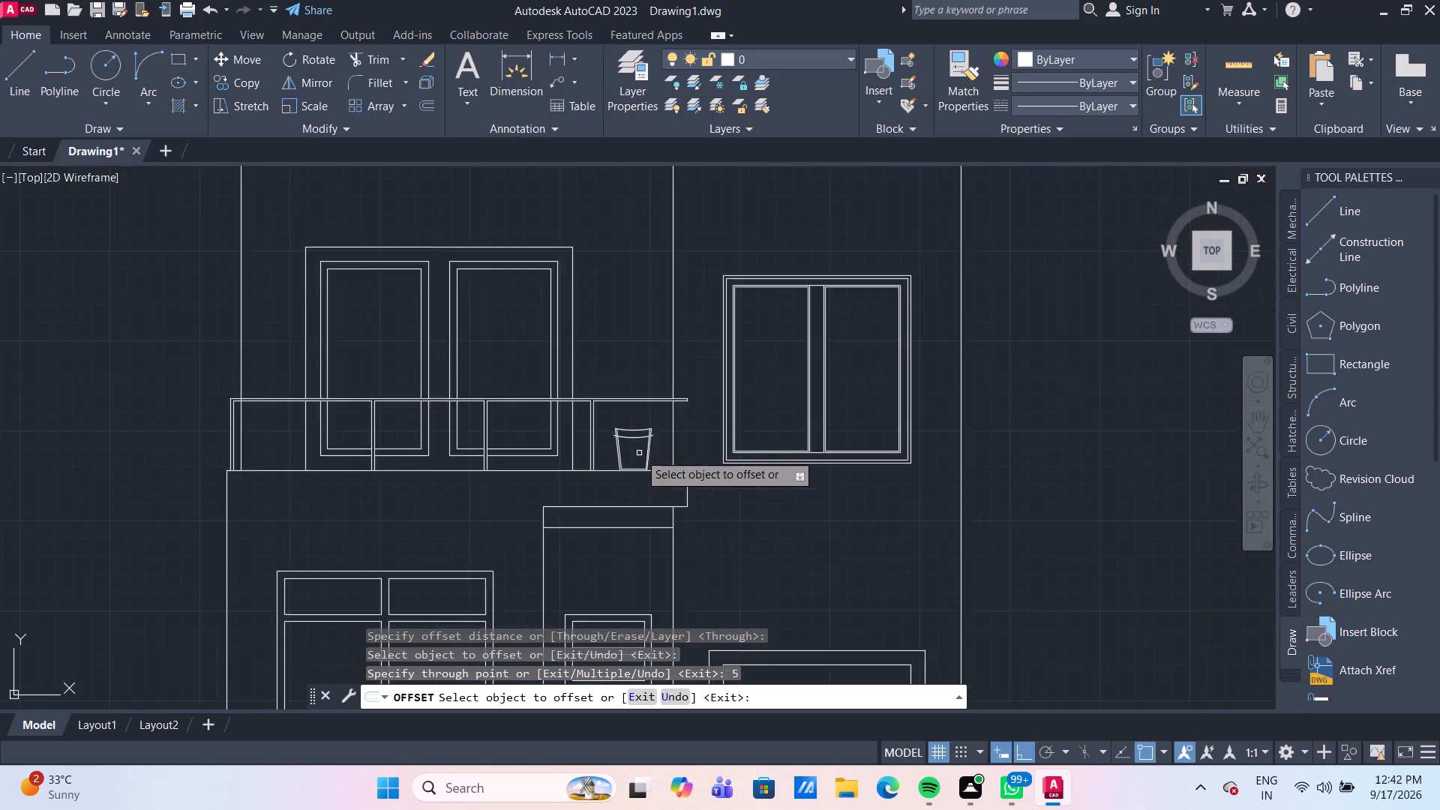
pyautogui.scroll(-1, 639, 453)
pyautogui.scroll(4, 630, 447)
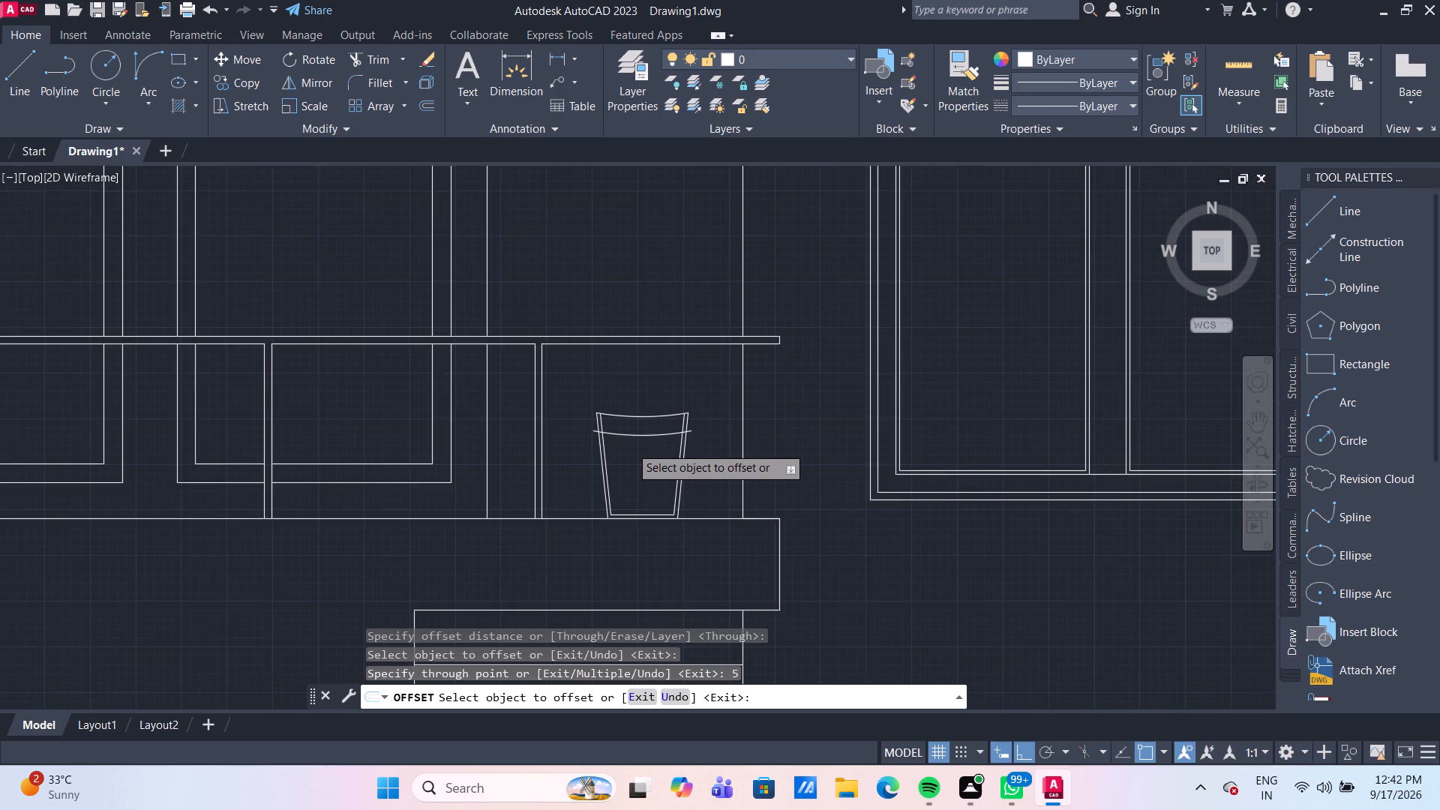
pyautogui.scroll(2, 630, 446)
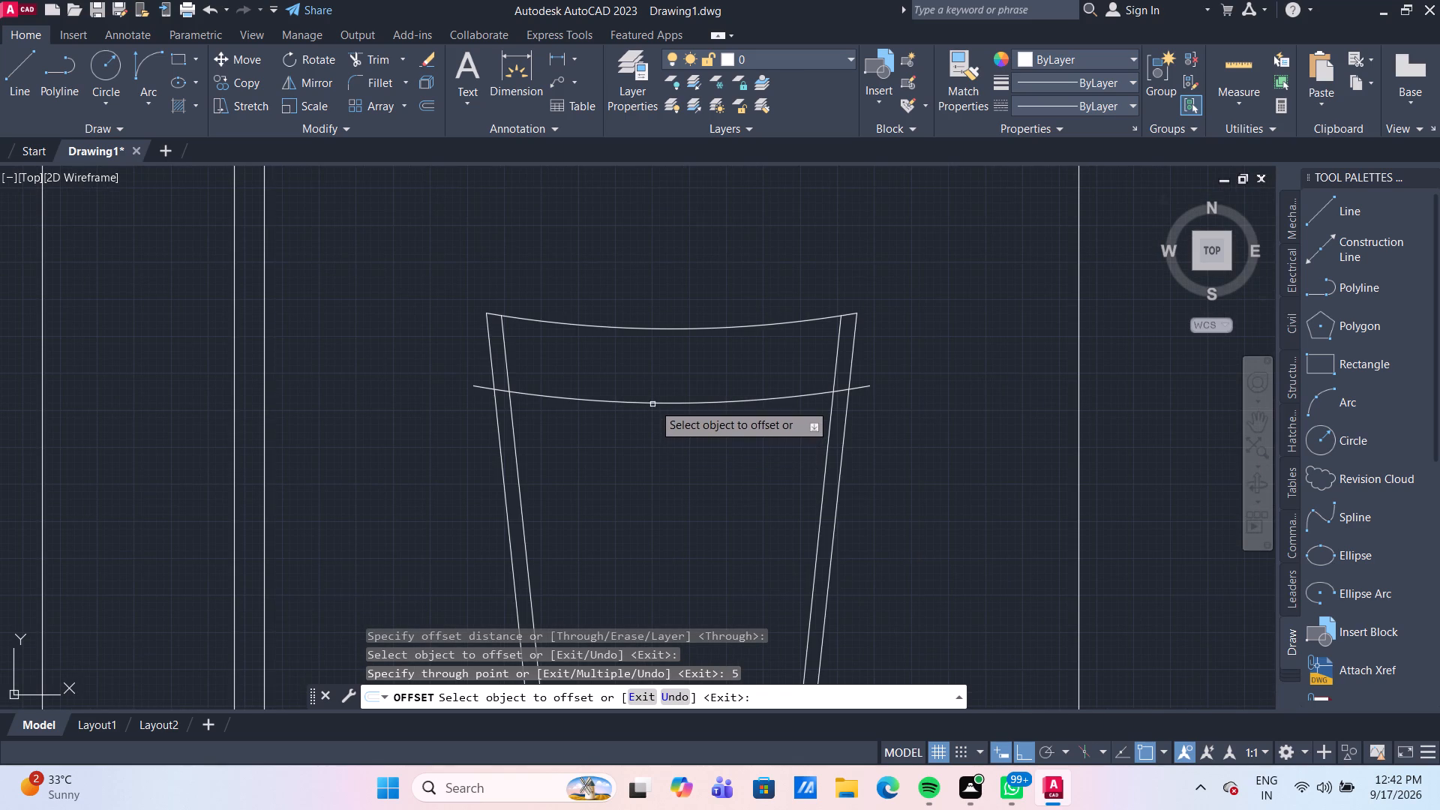
pyautogui.click(654, 403)
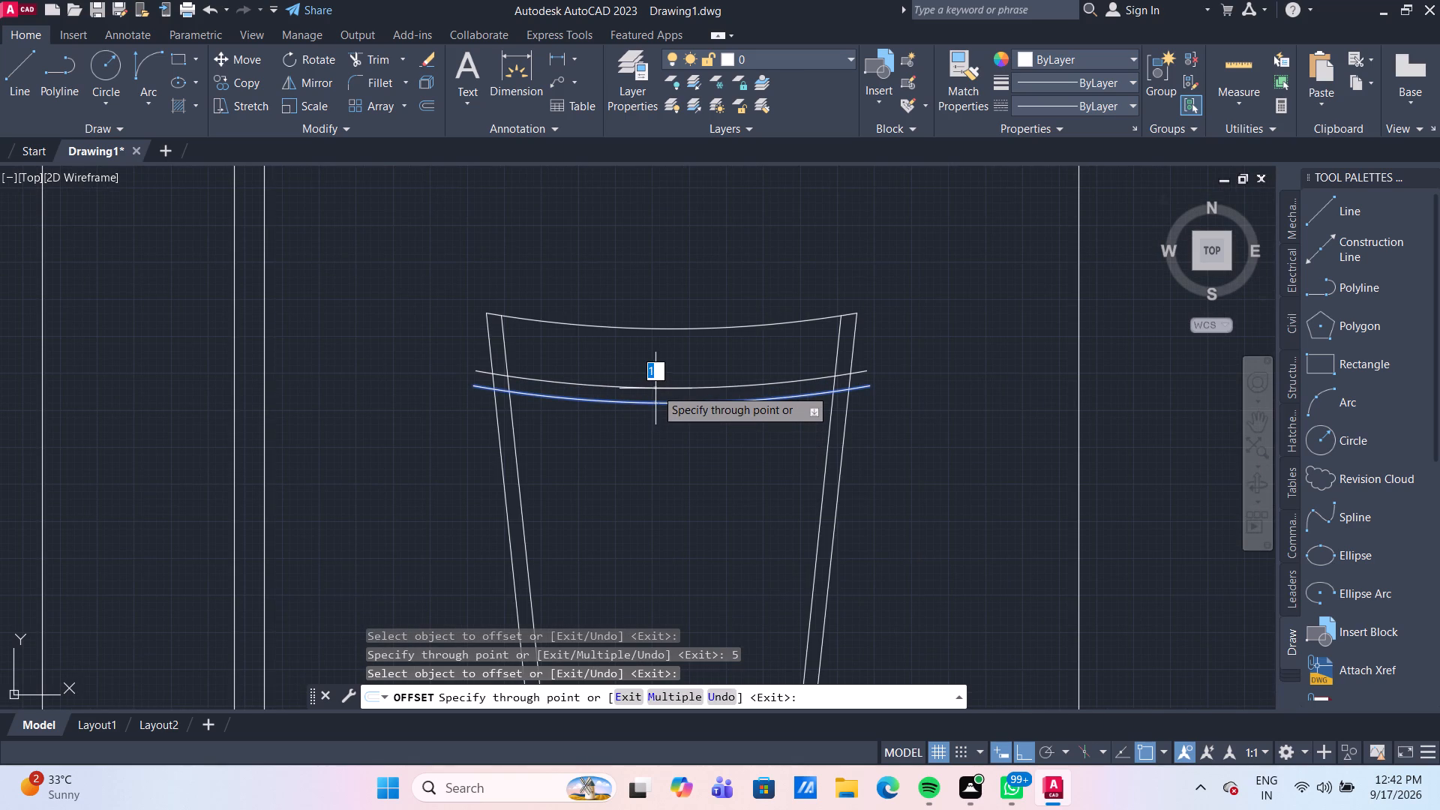
pyautogui.press('1')
pyautogui.press('Return')
pyautogui.press('Escape')
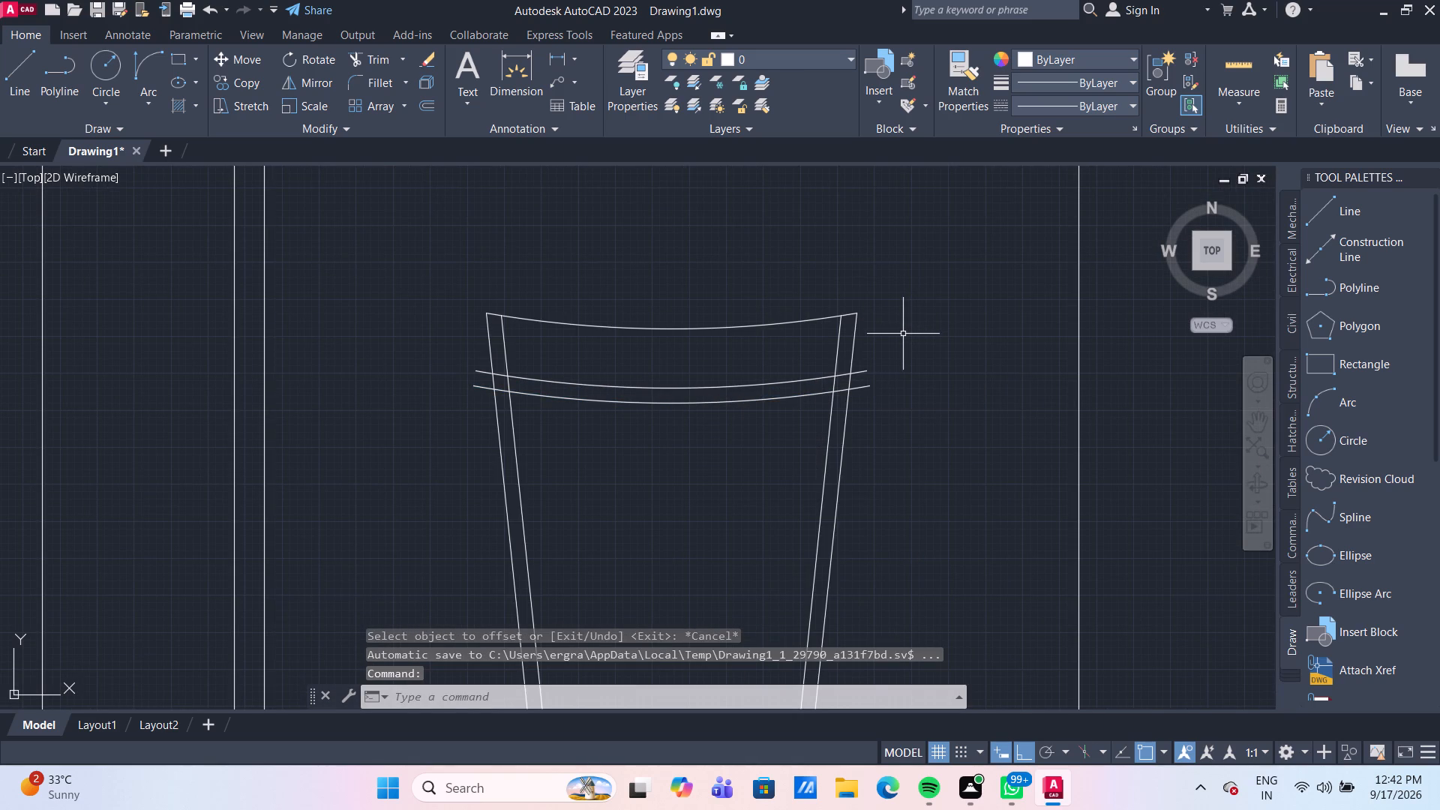
# Trim away the pot's top arc and the inner and outer side lines above the upper band arc.
pyautogui.write('TR')
pyautogui.press('Return')
pyautogui.click(879, 350)
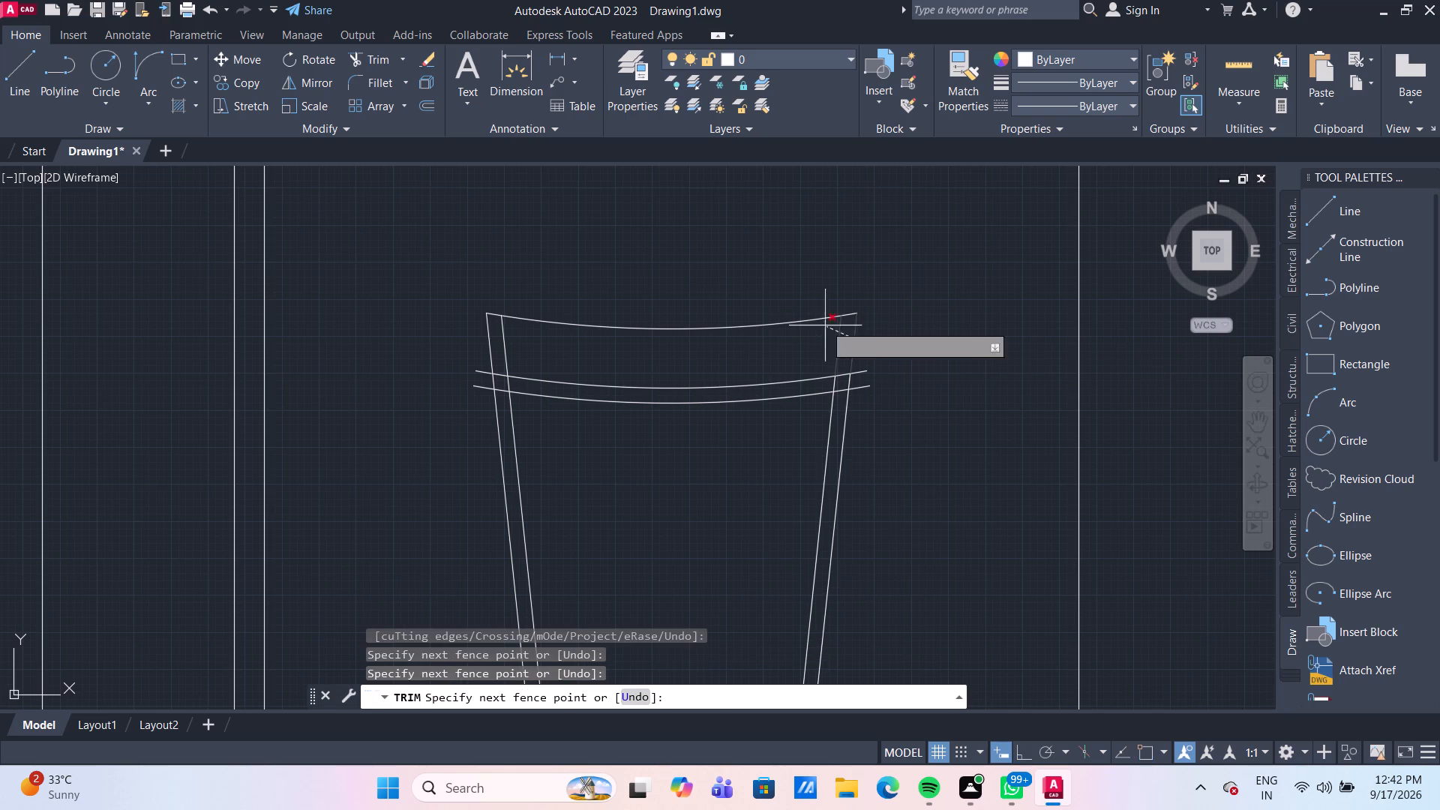
pyautogui.click(808, 306)
pyautogui.moveTo(453, 338); pyautogui.dragTo(474, 339)
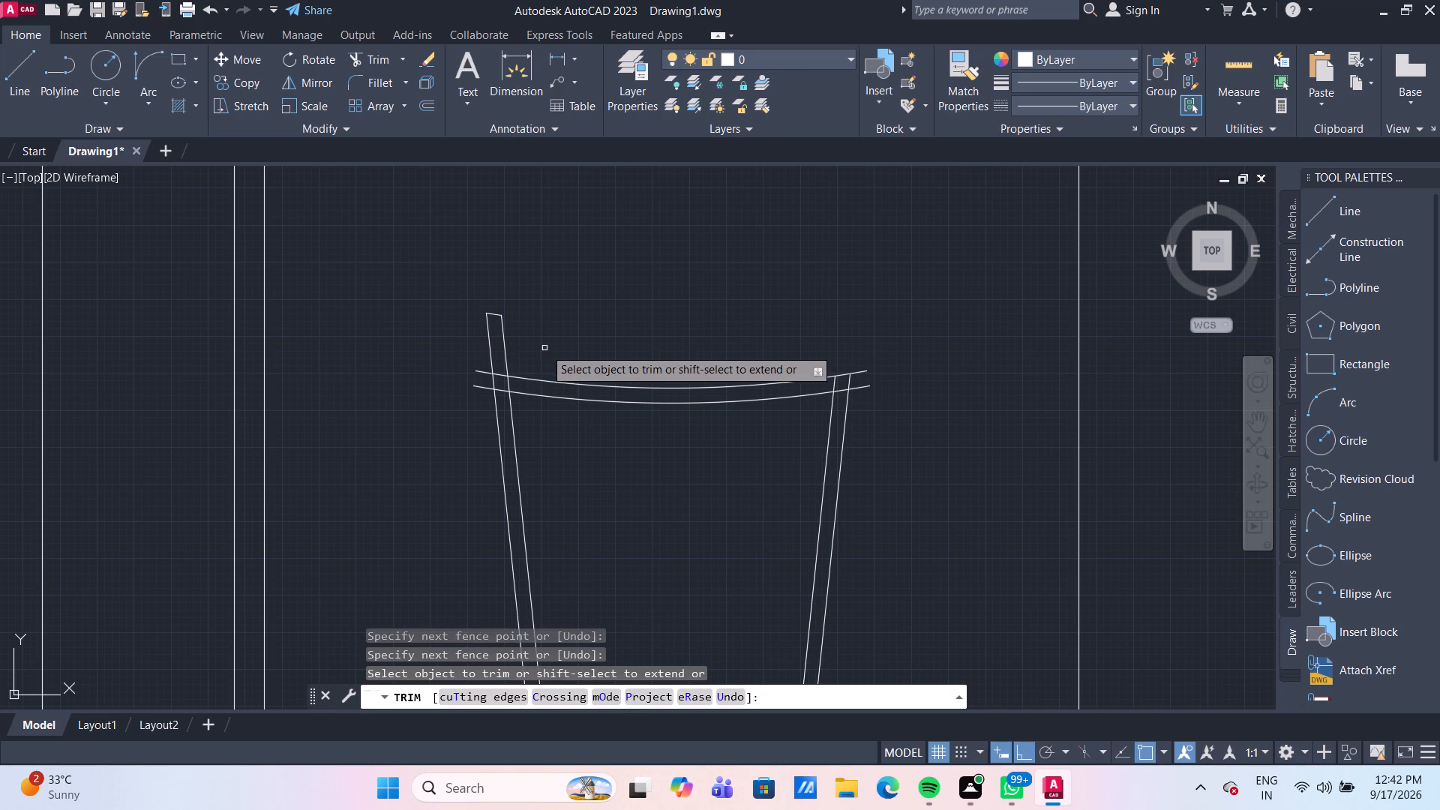
pyautogui.moveTo(537, 346); pyautogui.dragTo(526, 337)
pyautogui.click(484, 310)
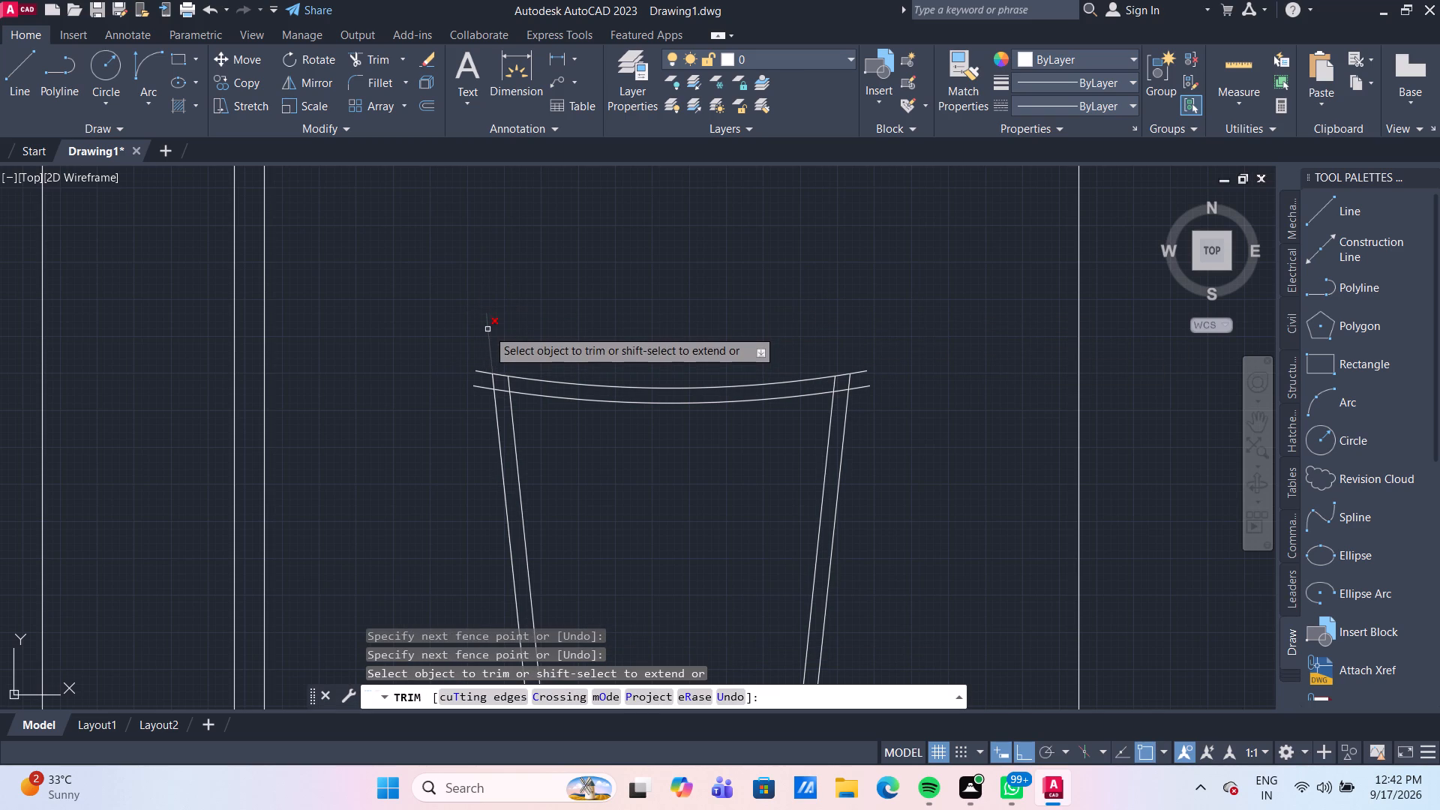
pyautogui.click(487, 329)
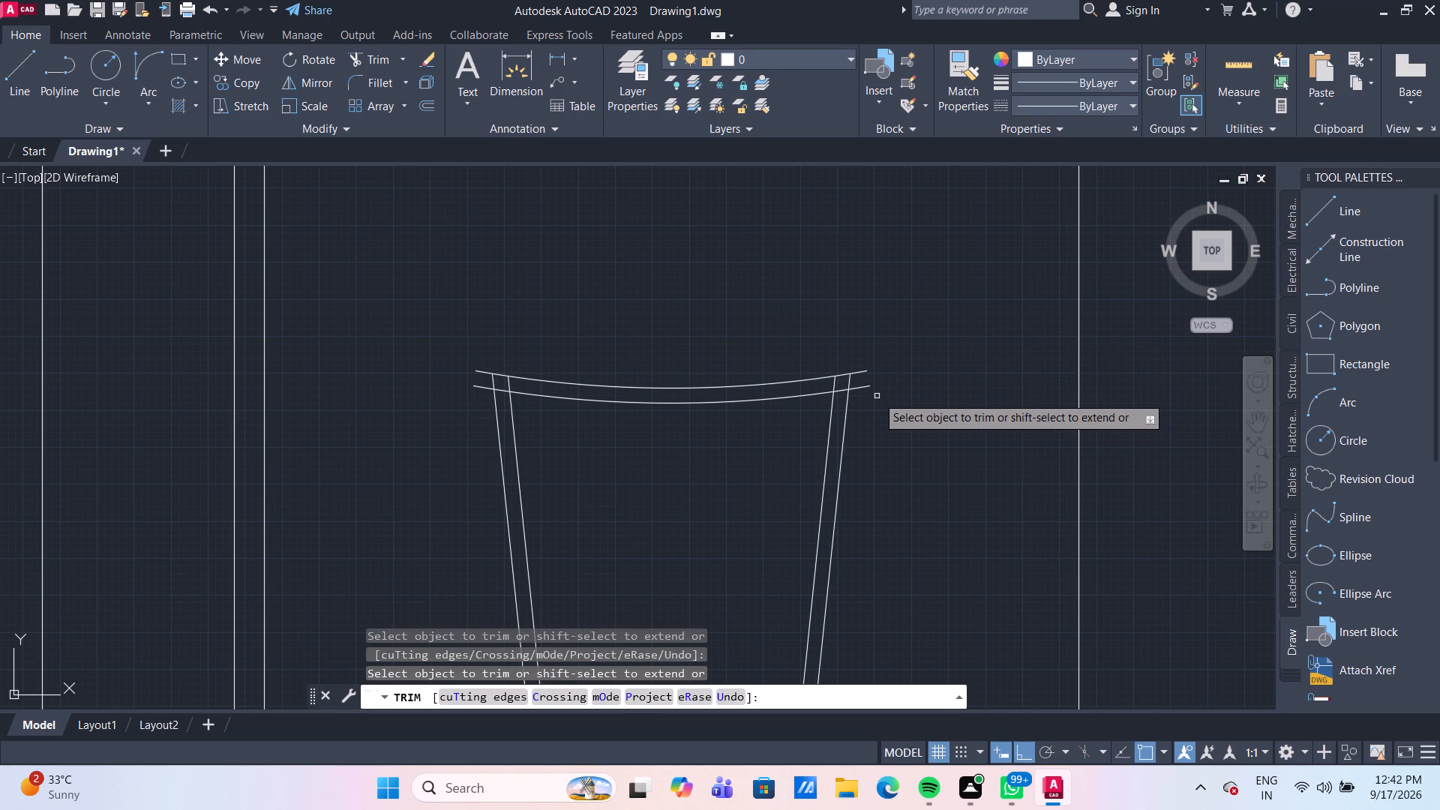
# Clean up the pot's upper corners by trimming the arc ends beyond the sides and the inner outline pieces crossing the rim.
pyautogui.scroll(1, 864, 388)
pyautogui.click(864, 388)
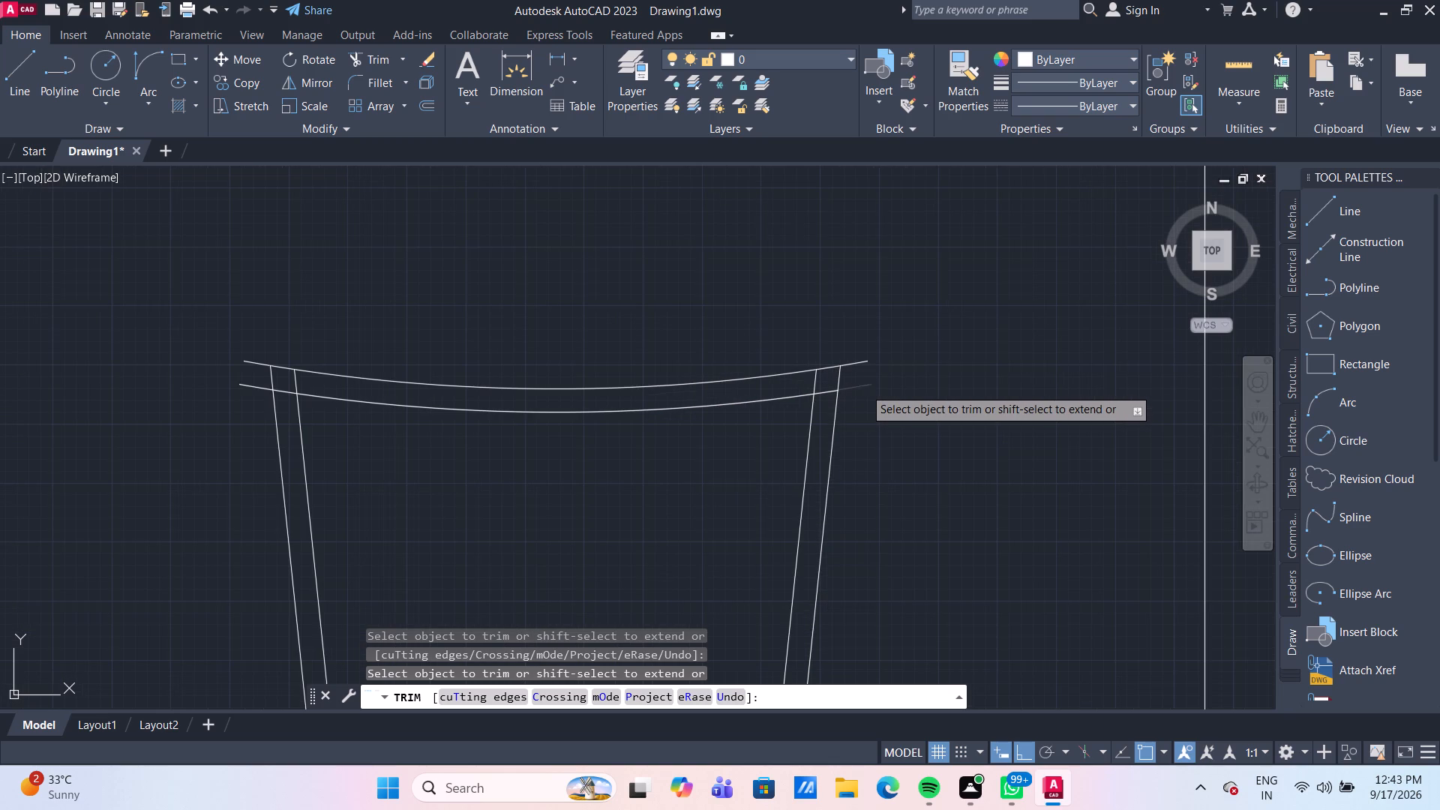
pyautogui.click(854, 364)
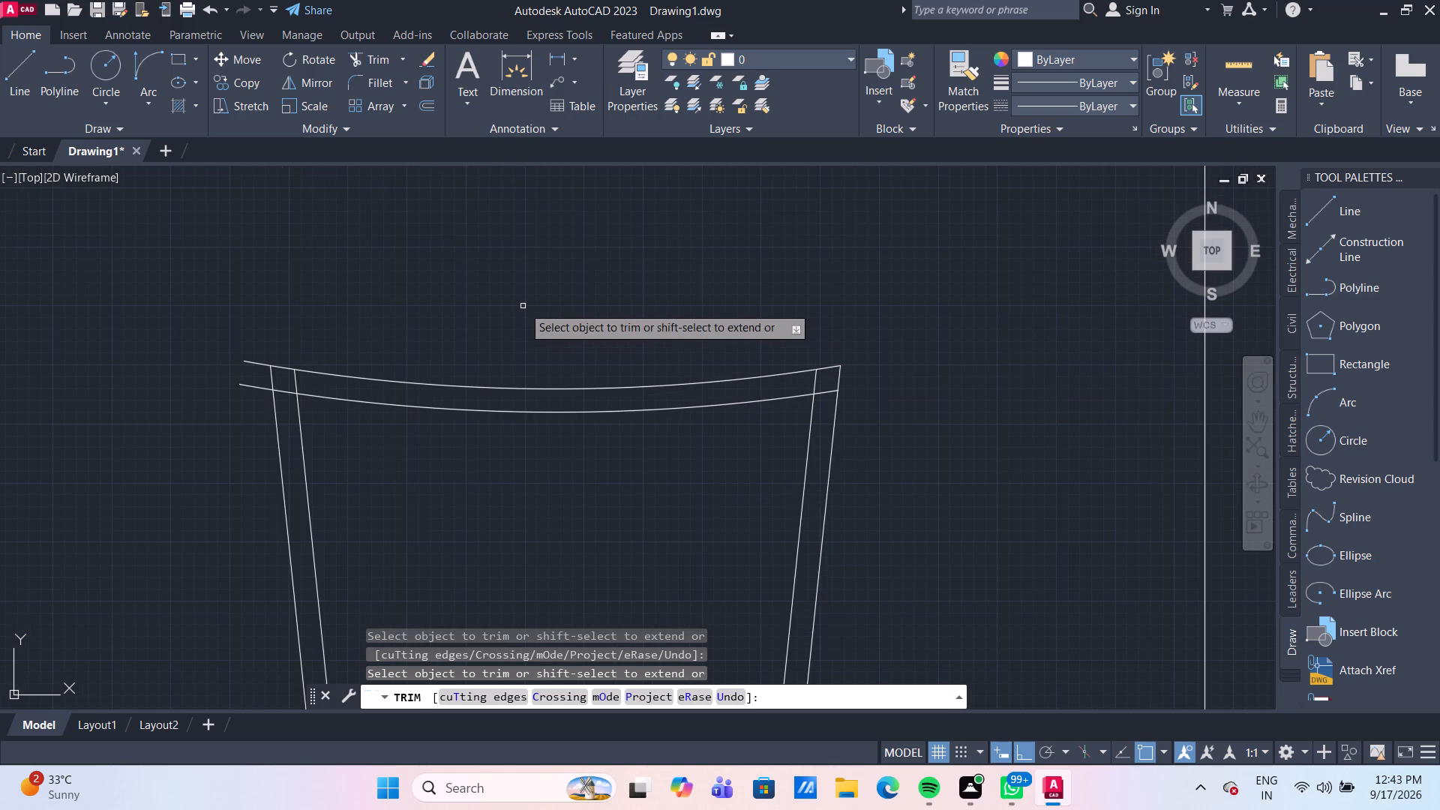
pyautogui.click(260, 367)
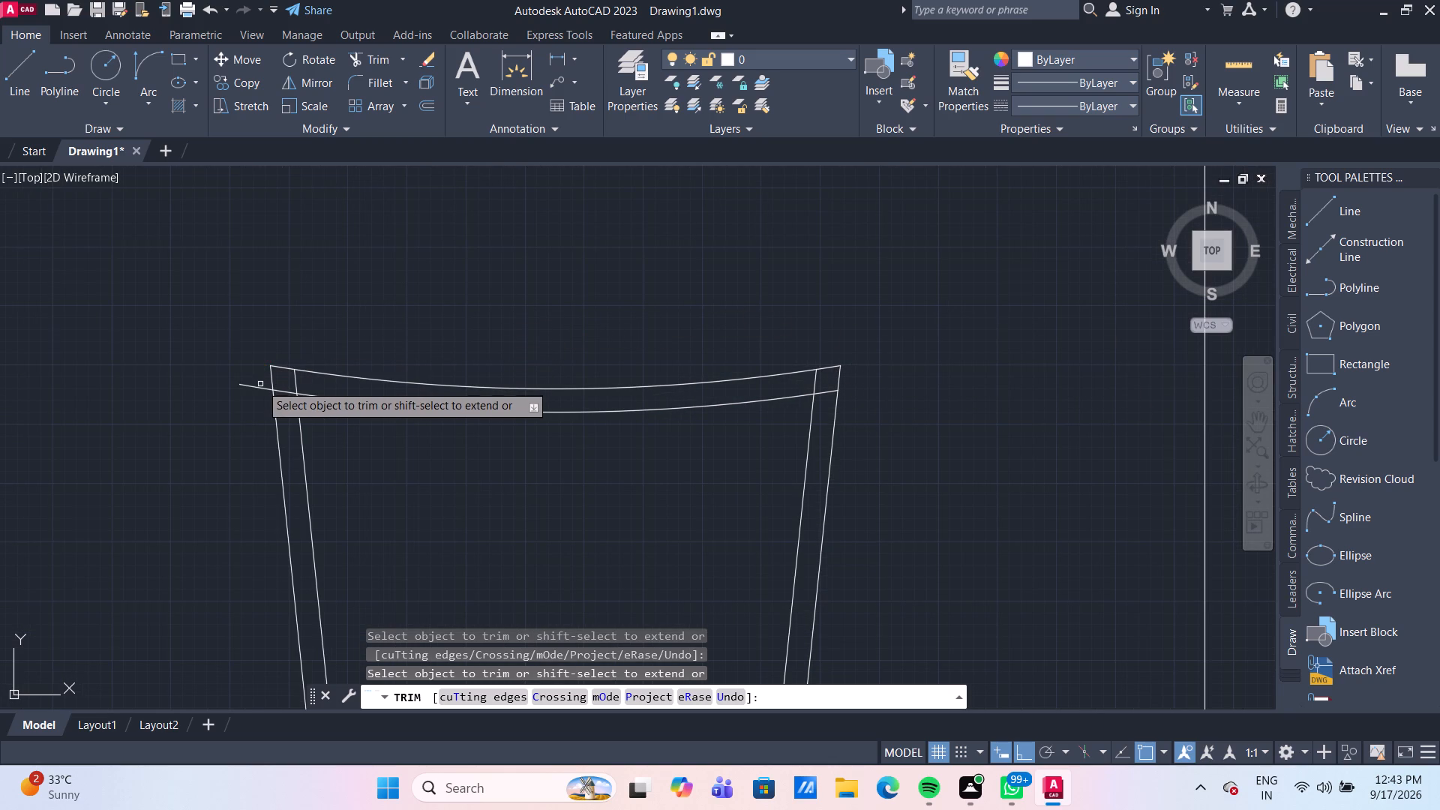
pyautogui.click(260, 390)
pyautogui.click(283, 393)
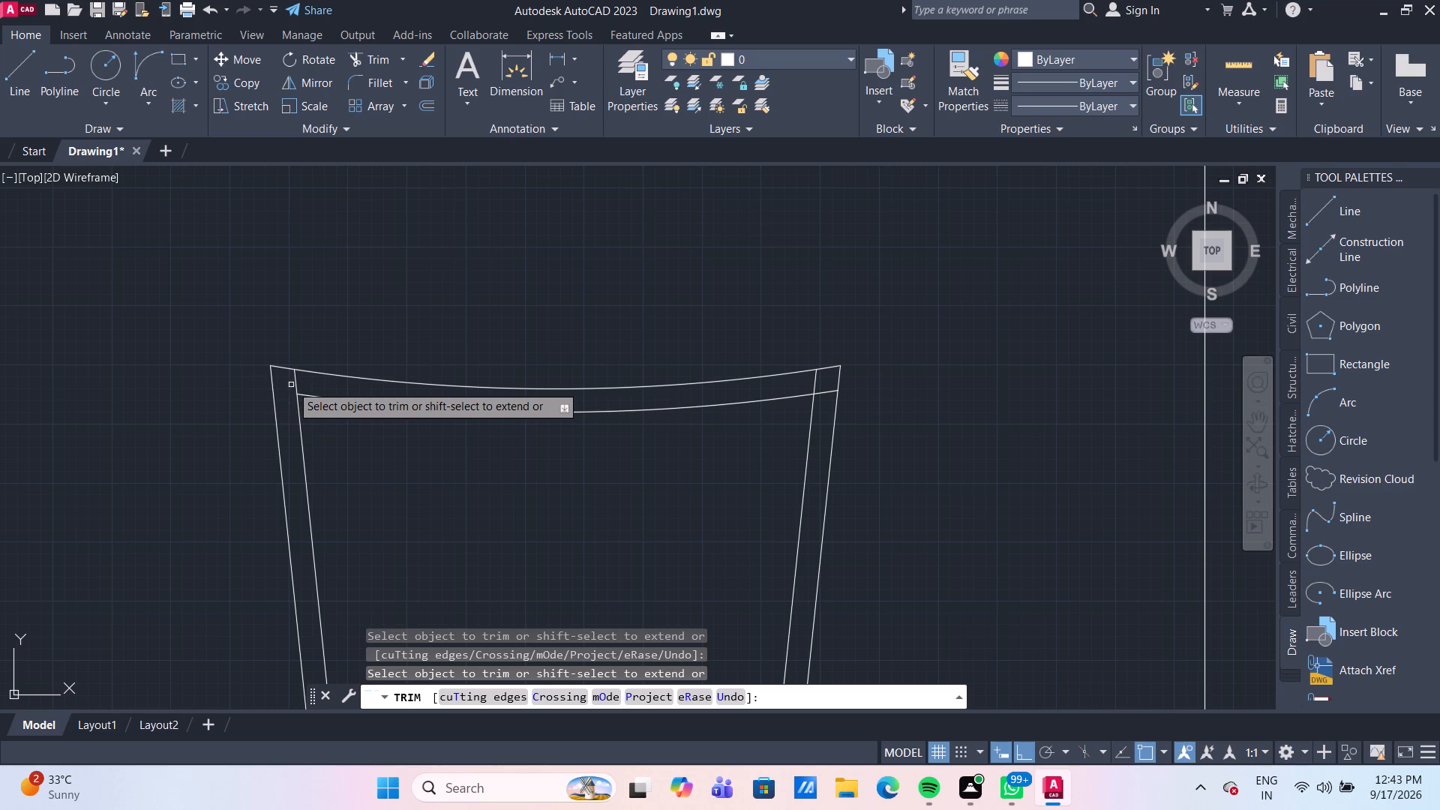
pyautogui.click(295, 384)
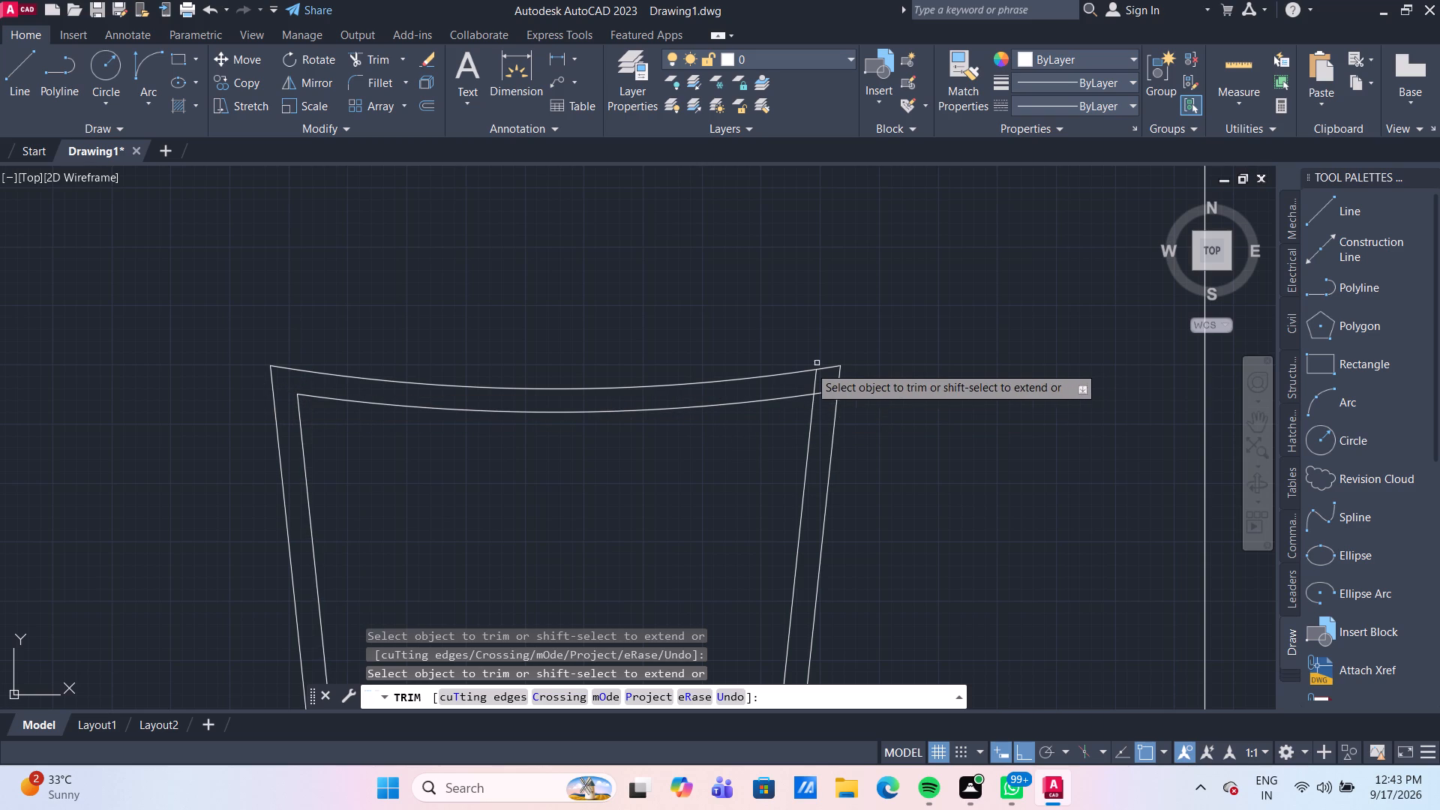
pyautogui.click(815, 384)
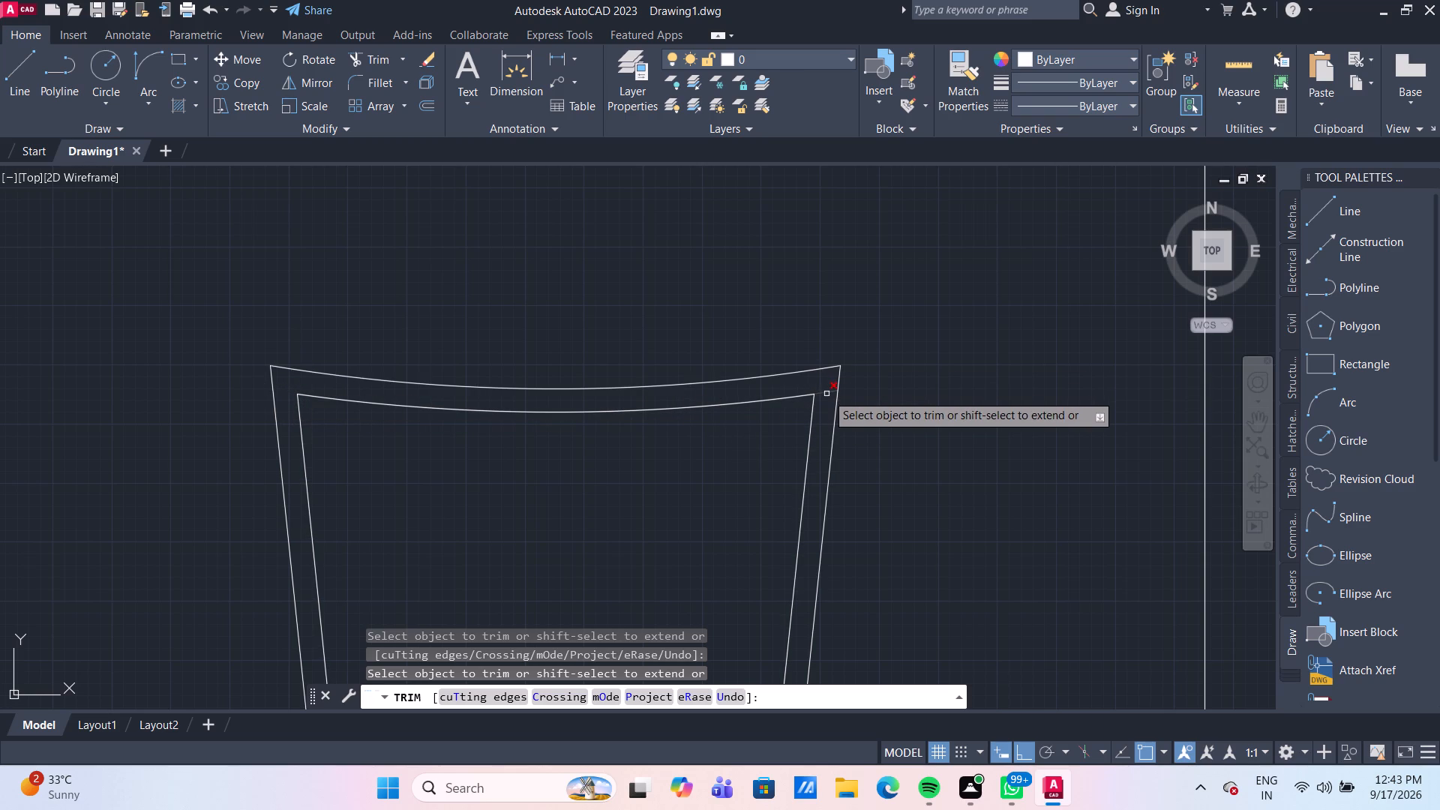
pyautogui.click(826, 394)
pyautogui.scroll(-4, 938, 349)
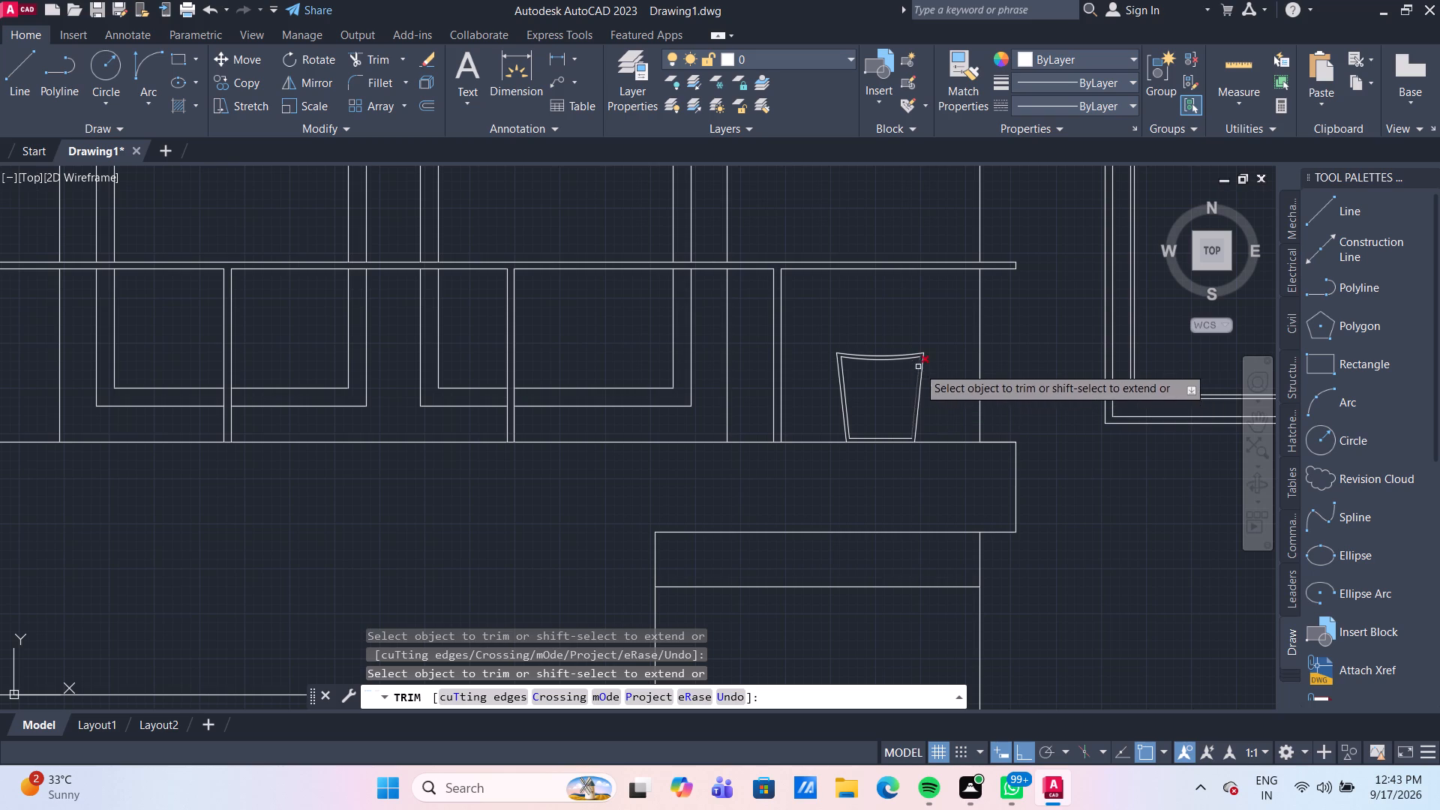
pyautogui.press('Escape')
# Draw a 35-unit vertical line upward from the middle of the pot's top arc as the plant's central stem.
pyautogui.scroll(2, 882, 325)
pyautogui.moveTo(865, 338); pyautogui.dragTo(769, 364, button='middle')
pyautogui.scroll(-1, 769, 364)
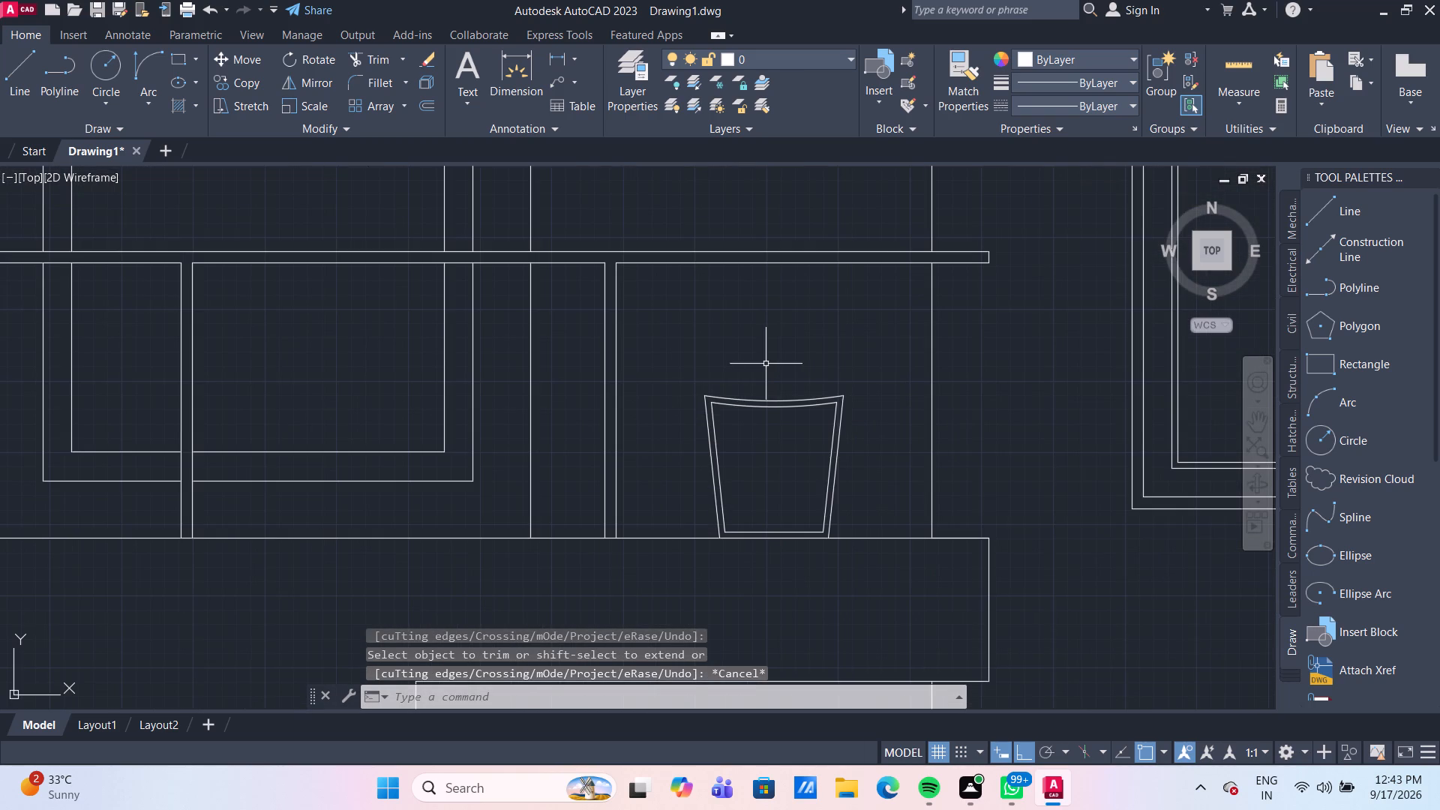
pyautogui.scroll(-1, 766, 364)
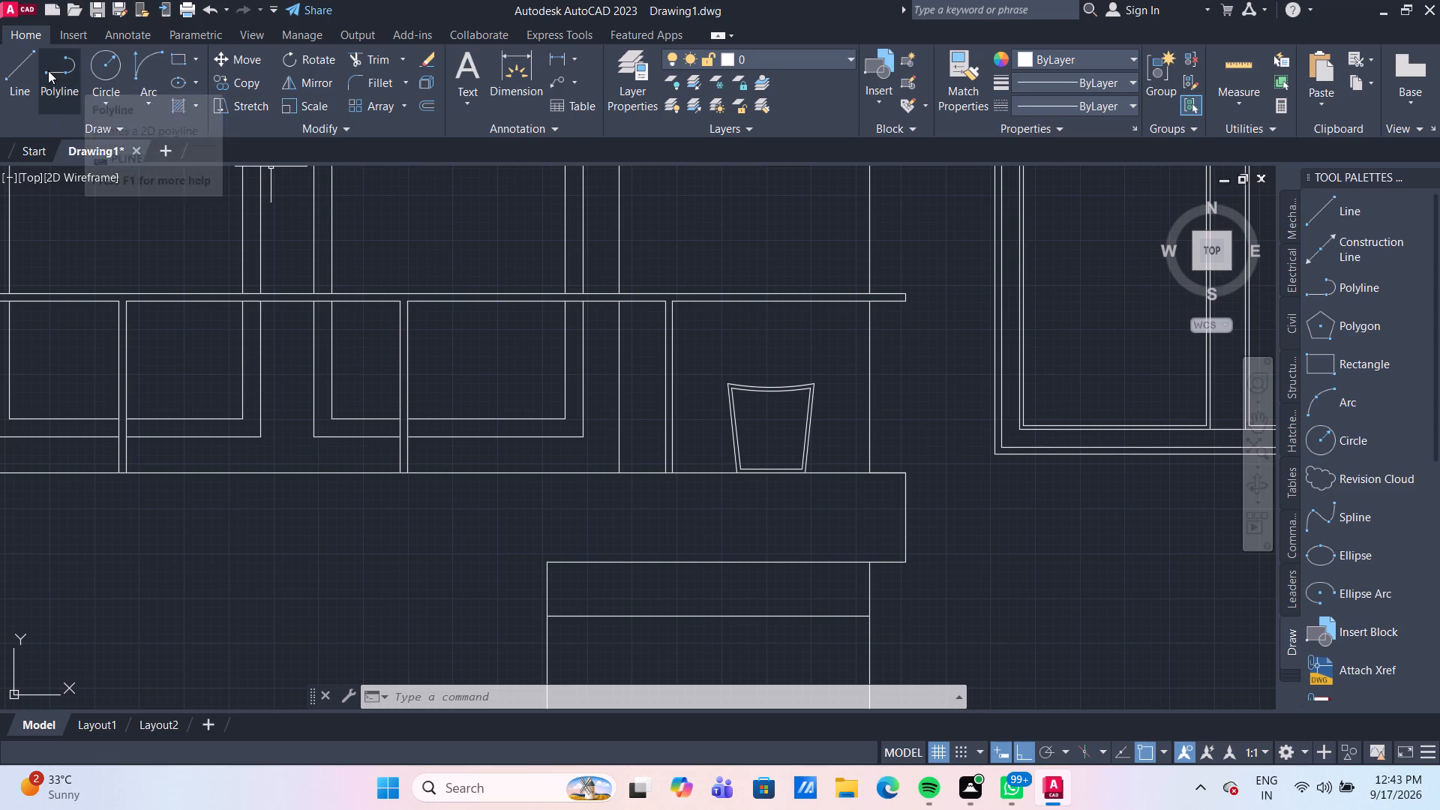
pyautogui.click(24, 71)
pyautogui.scroll(1, 804, 380)
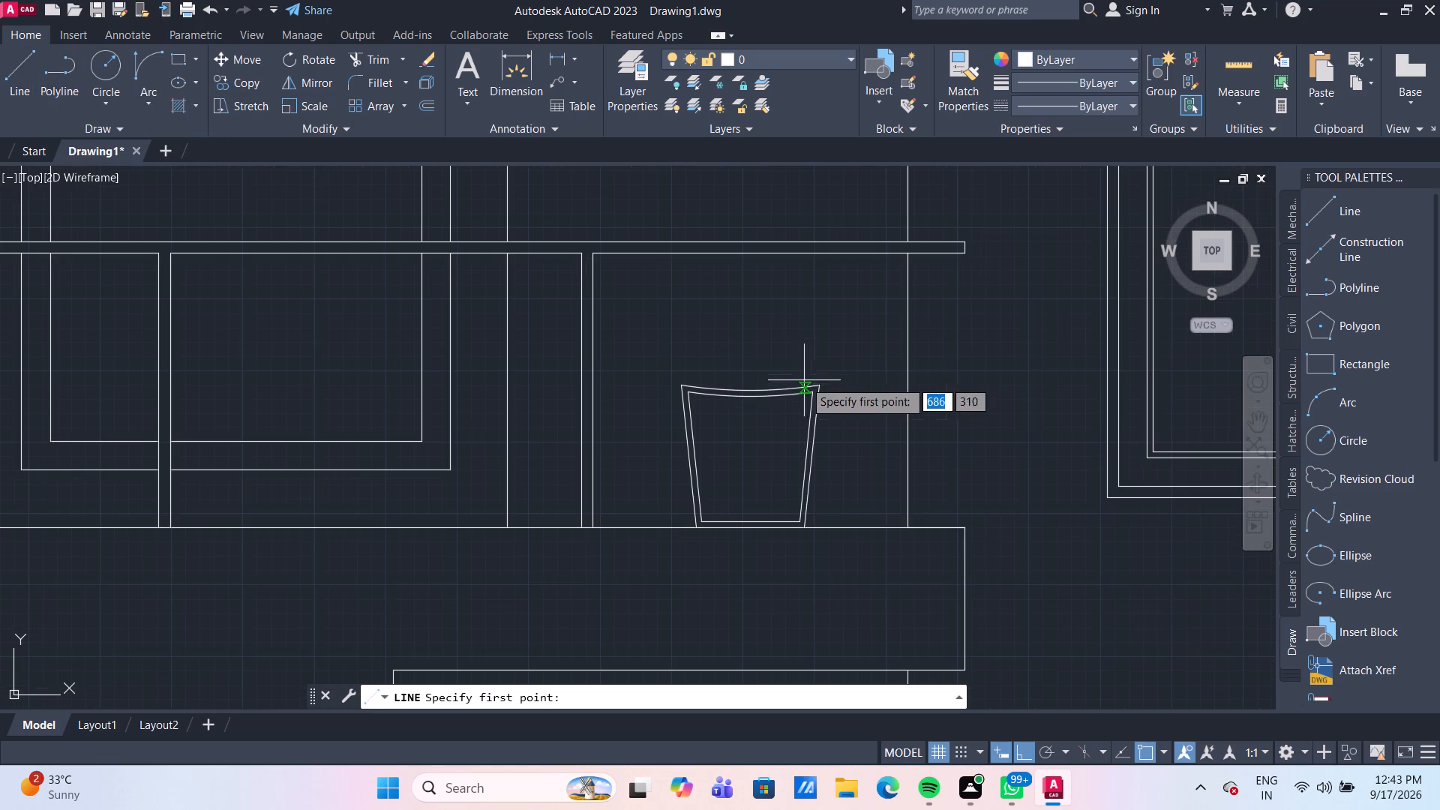
pyautogui.moveTo(749, 391); pyautogui.dragTo(754, 373)
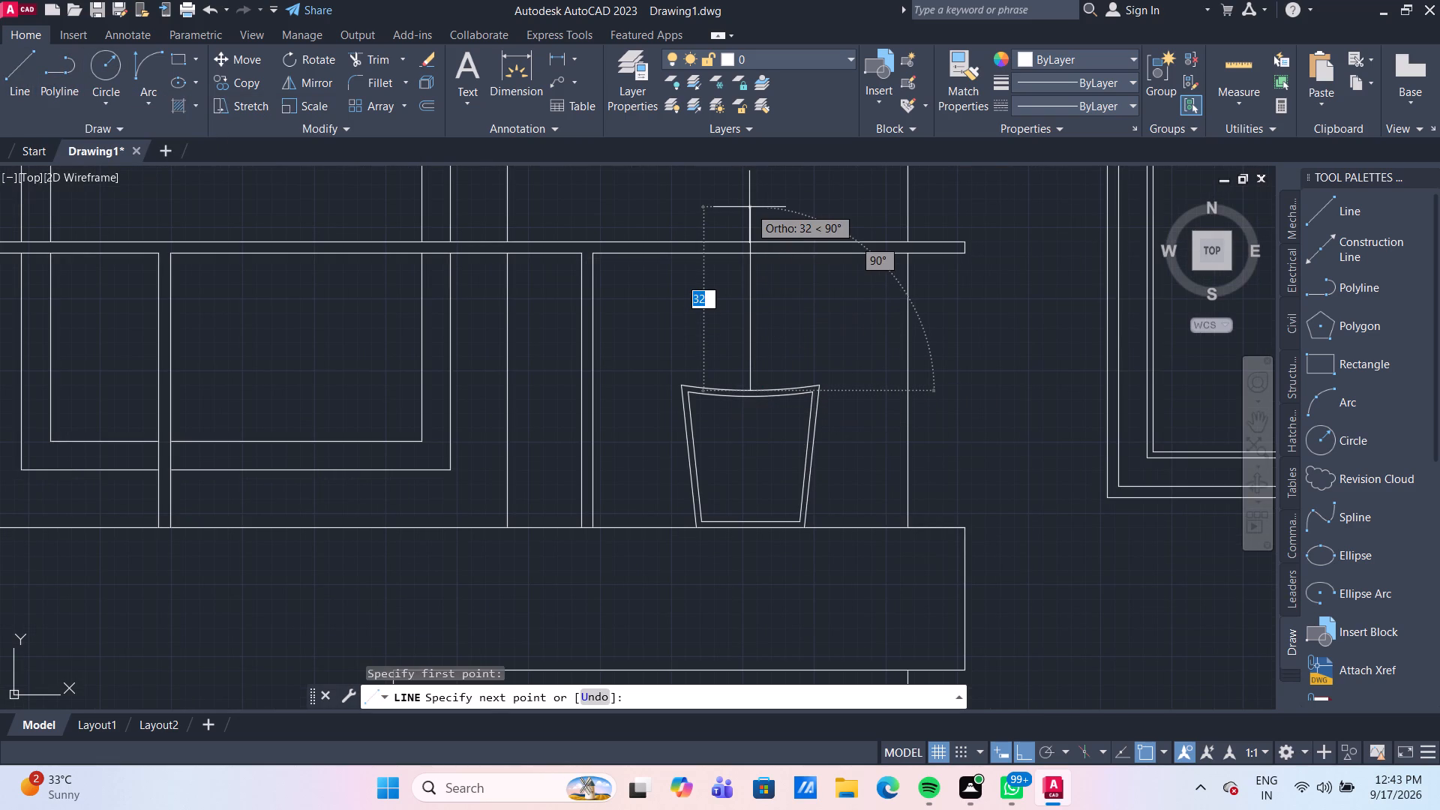
pyautogui.moveTo(749, 207); pyautogui.dragTo(727, 234, button='middle')
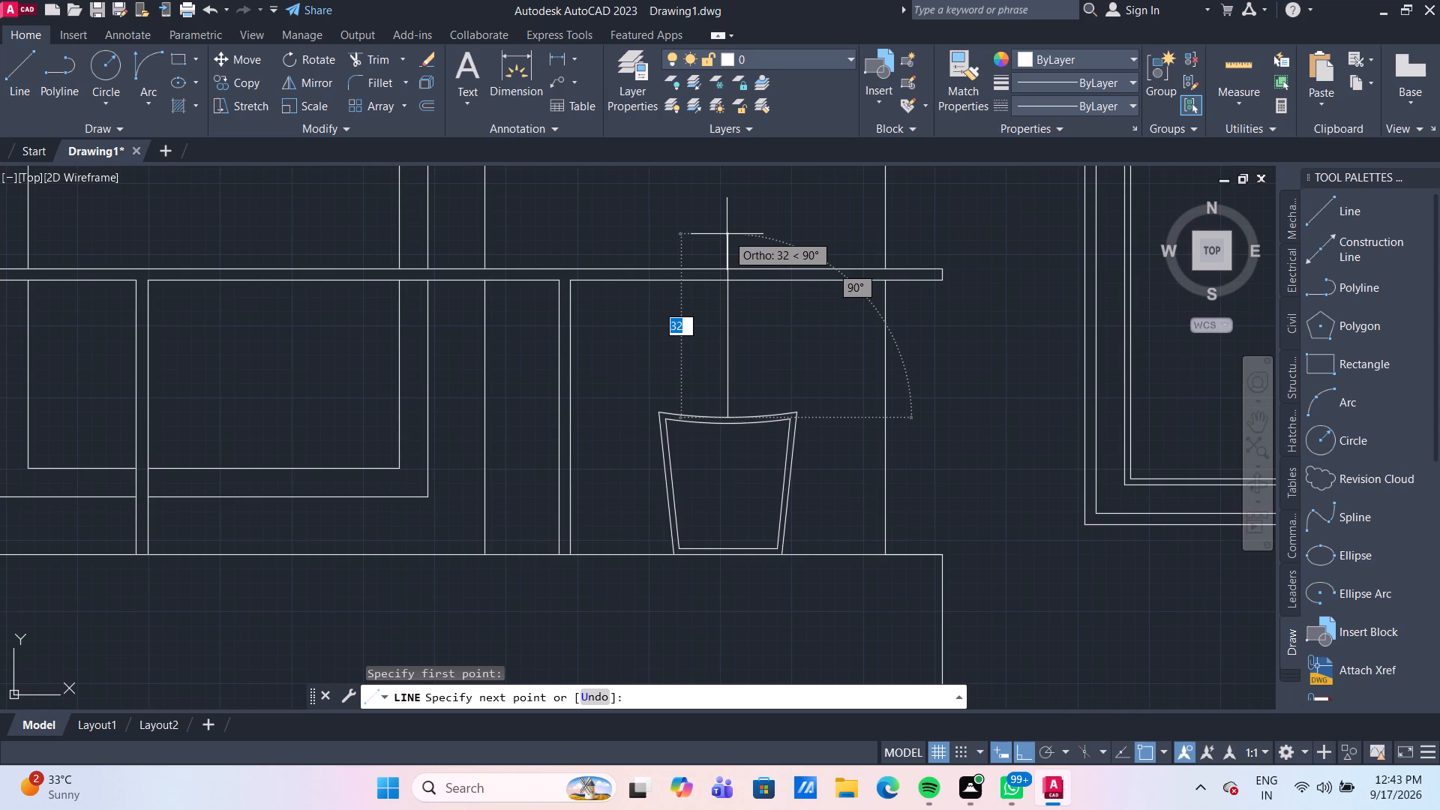
pyautogui.write('35')
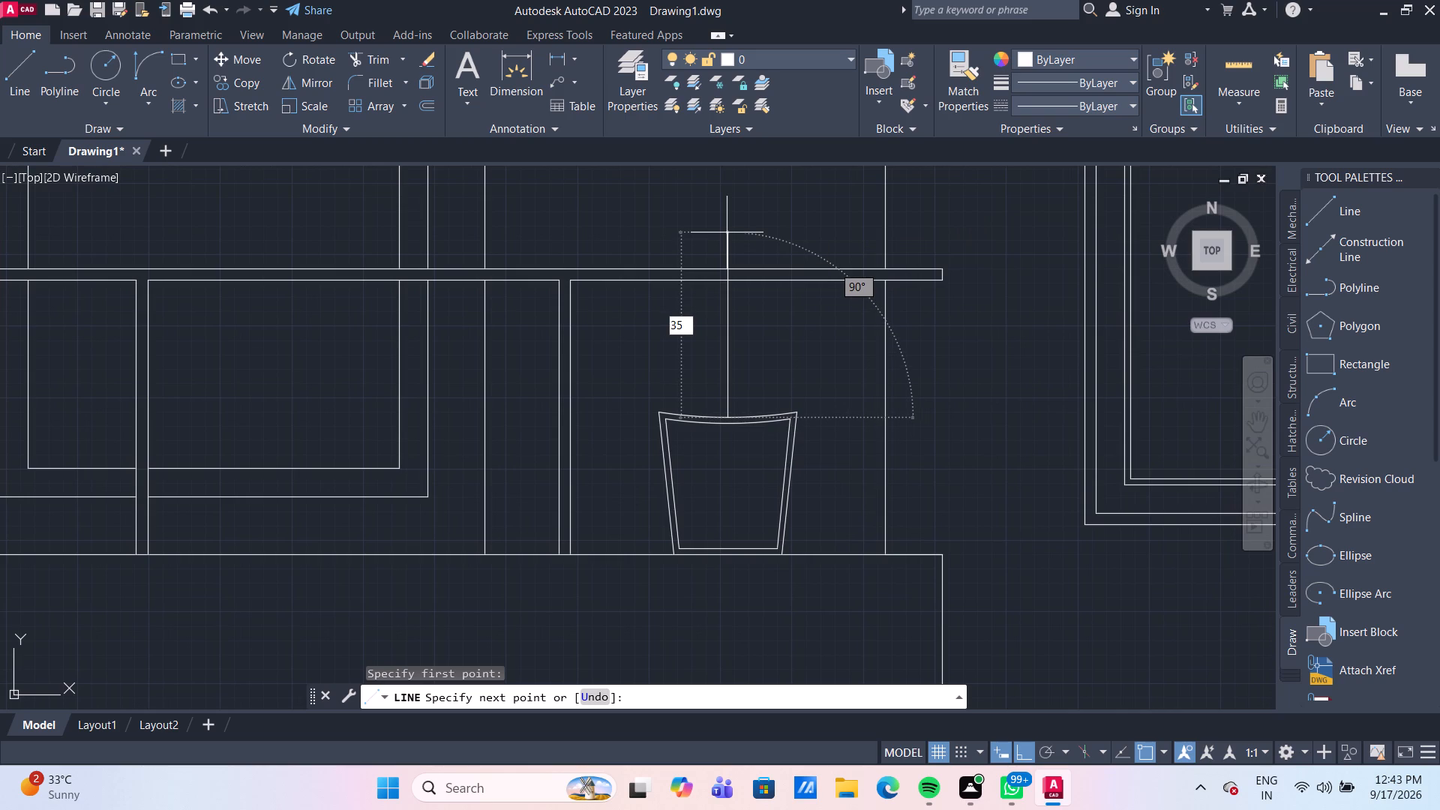
pyautogui.press('Return')
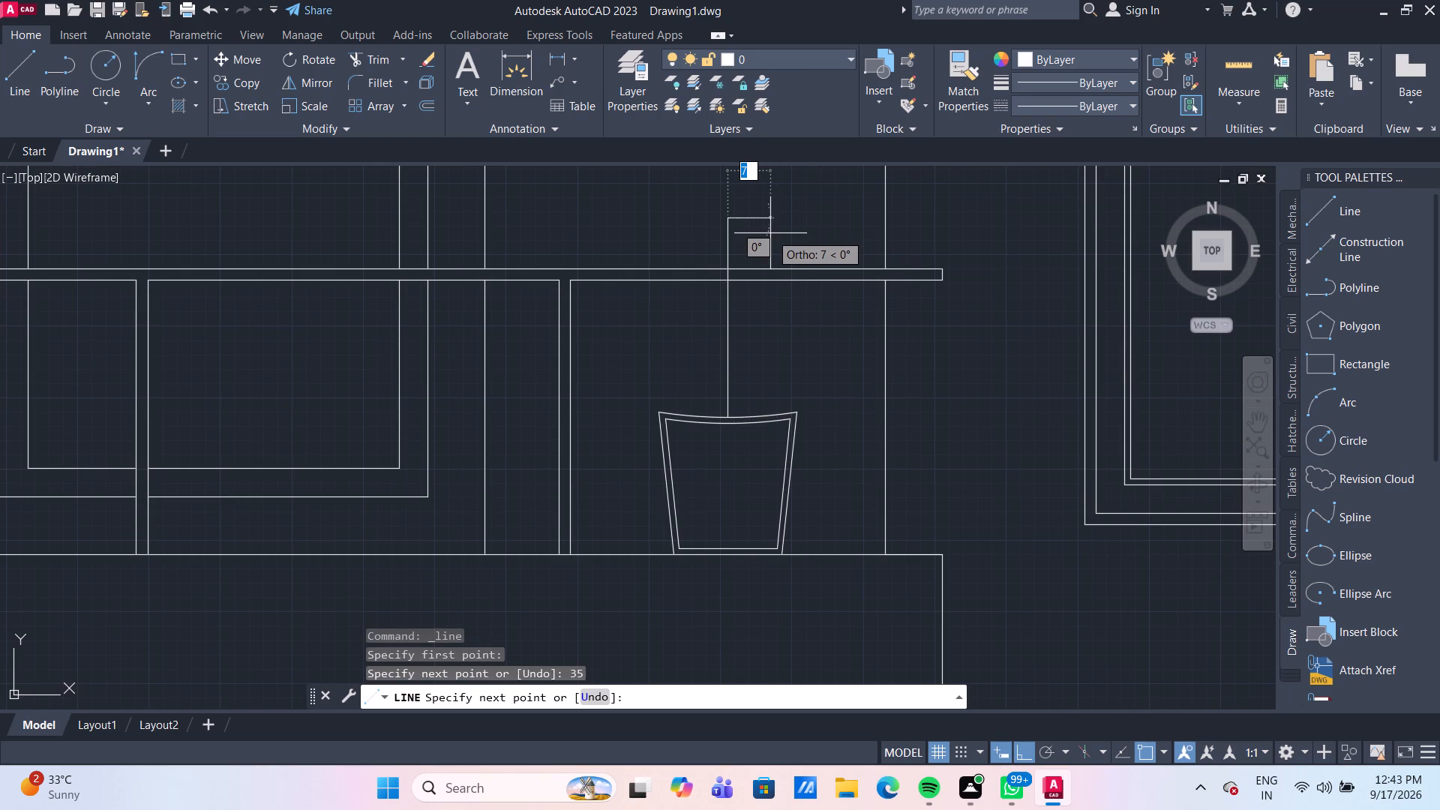
pyautogui.press('Escape')
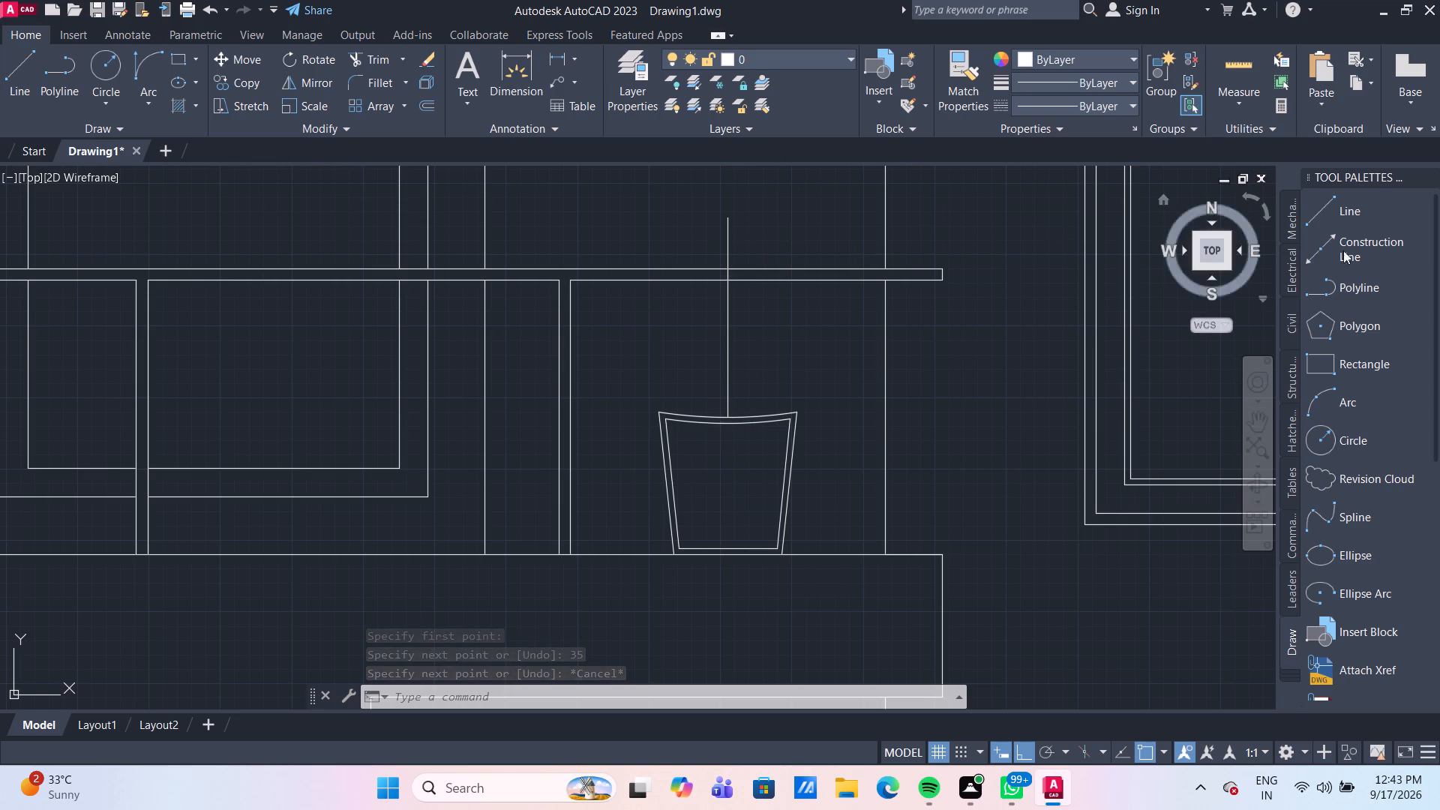
# With Ortho off, draw a slender leaf outline around the stem using a spline from its base over its tip and back.
pyautogui.click(1354, 524)
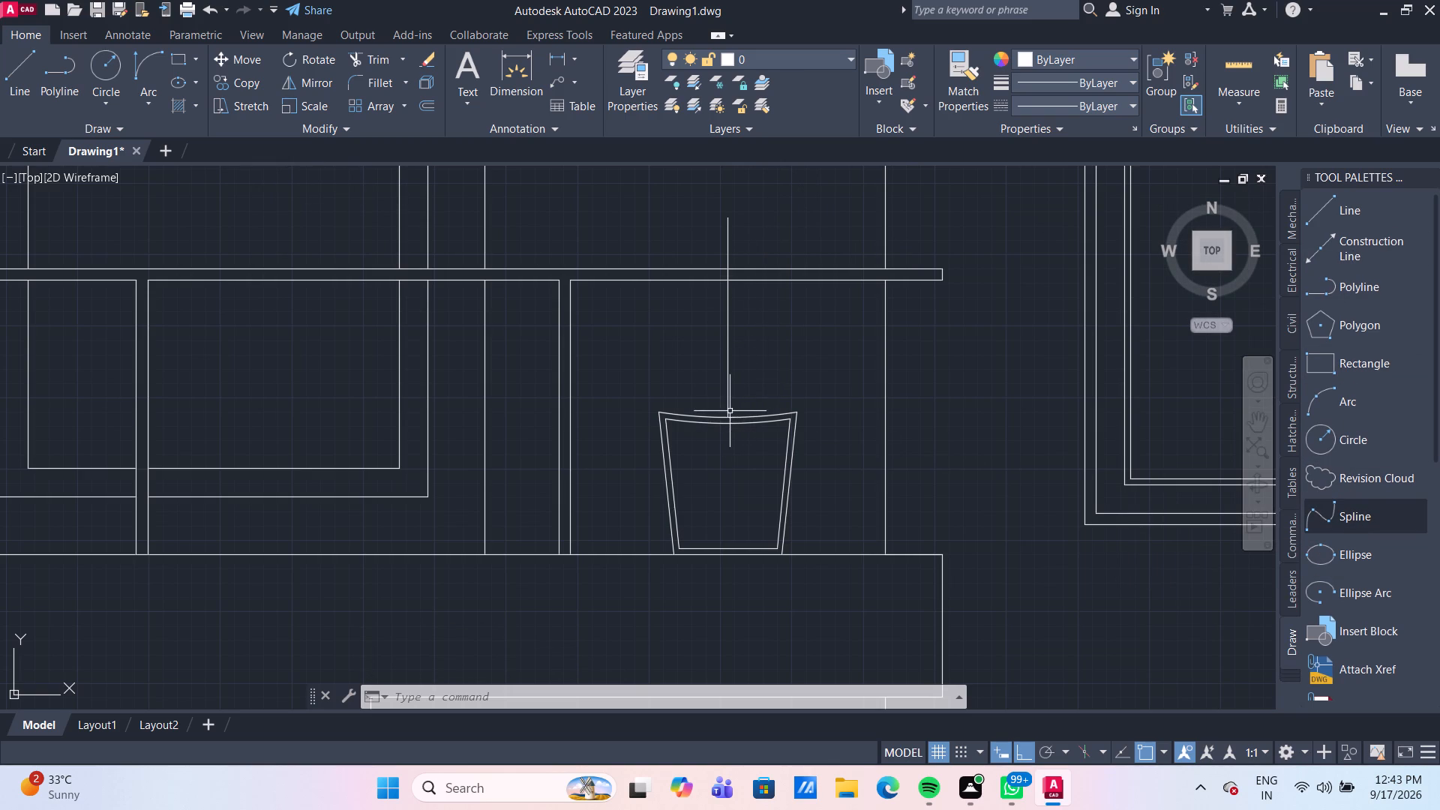
pyautogui.click(1384, 518)
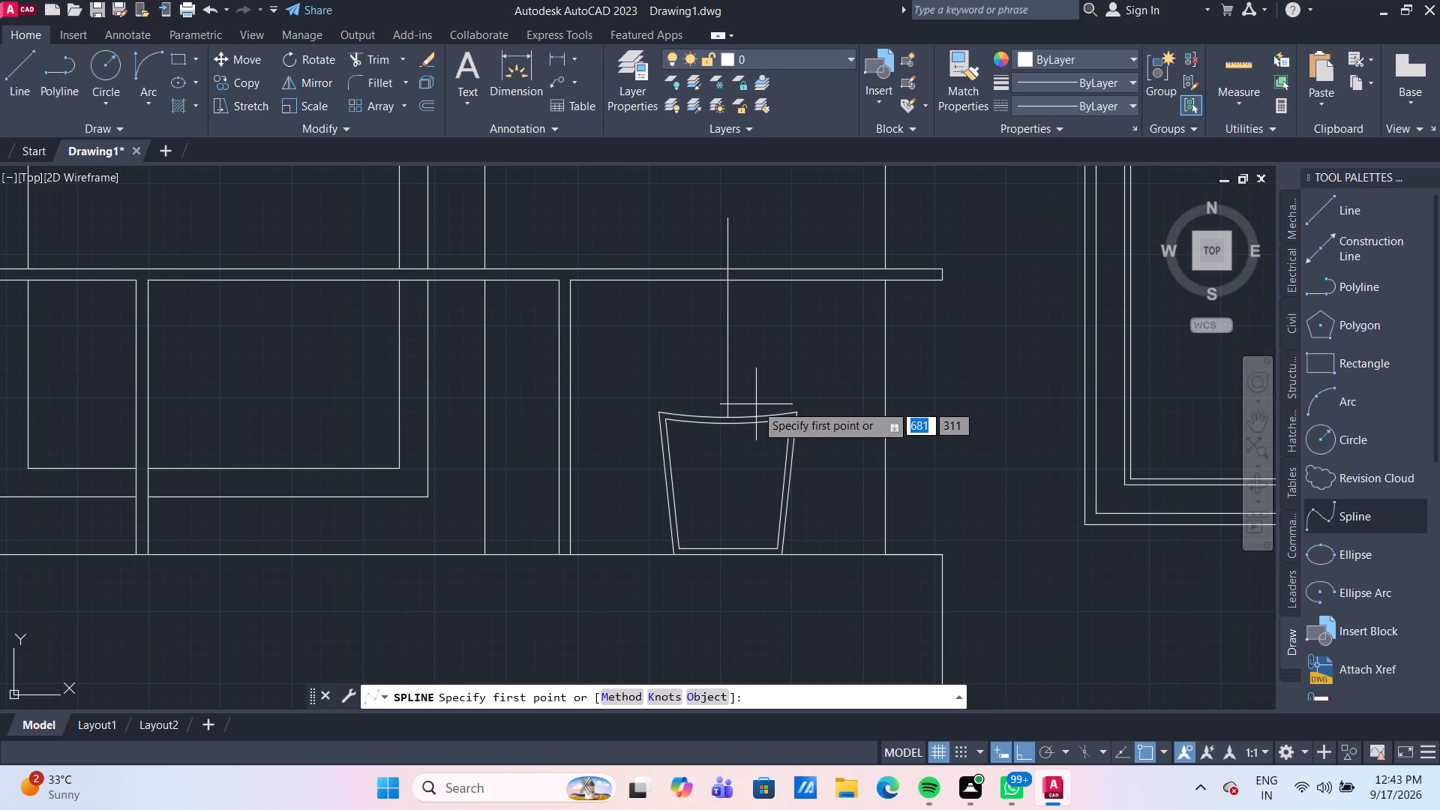
pyautogui.click(731, 414)
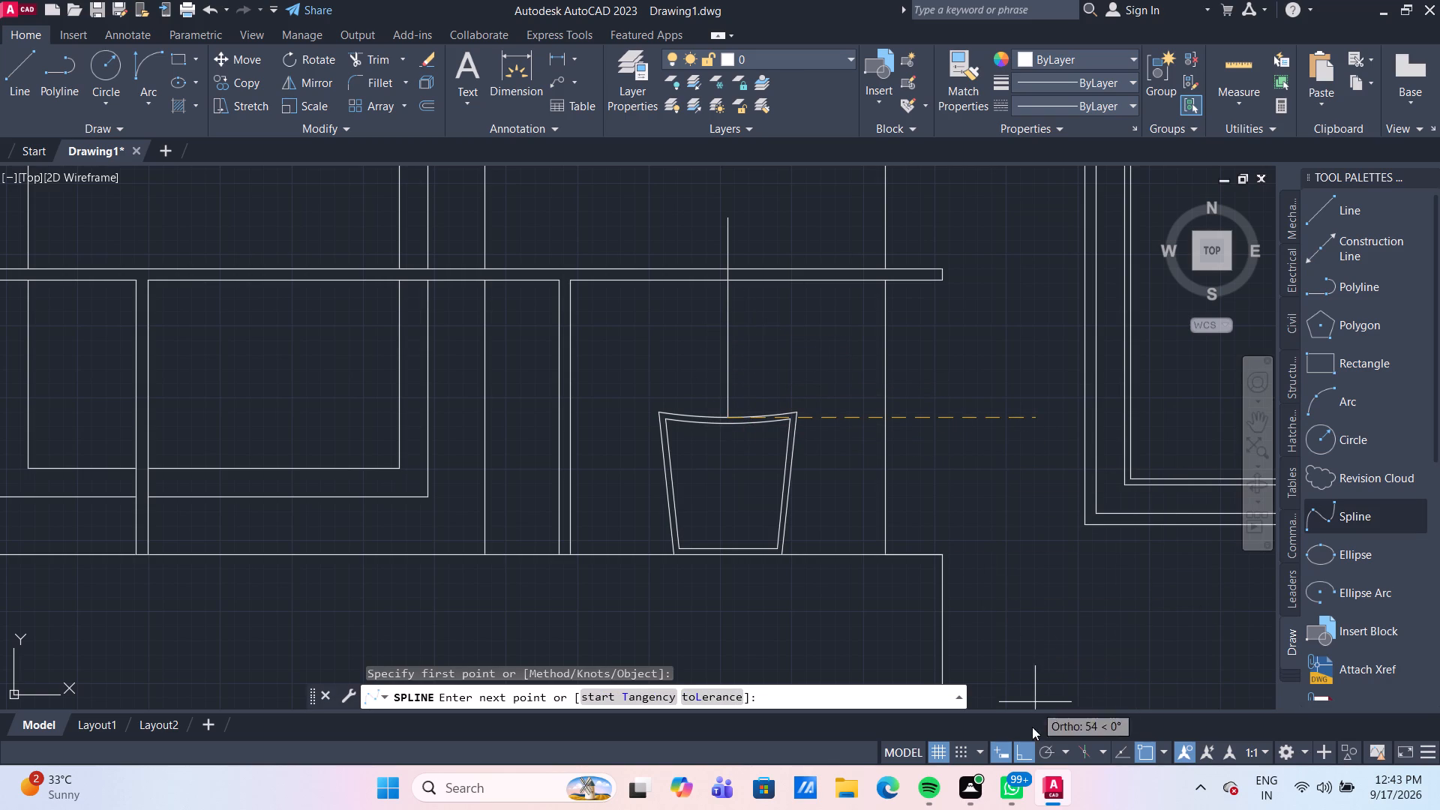
pyautogui.click(1021, 757)
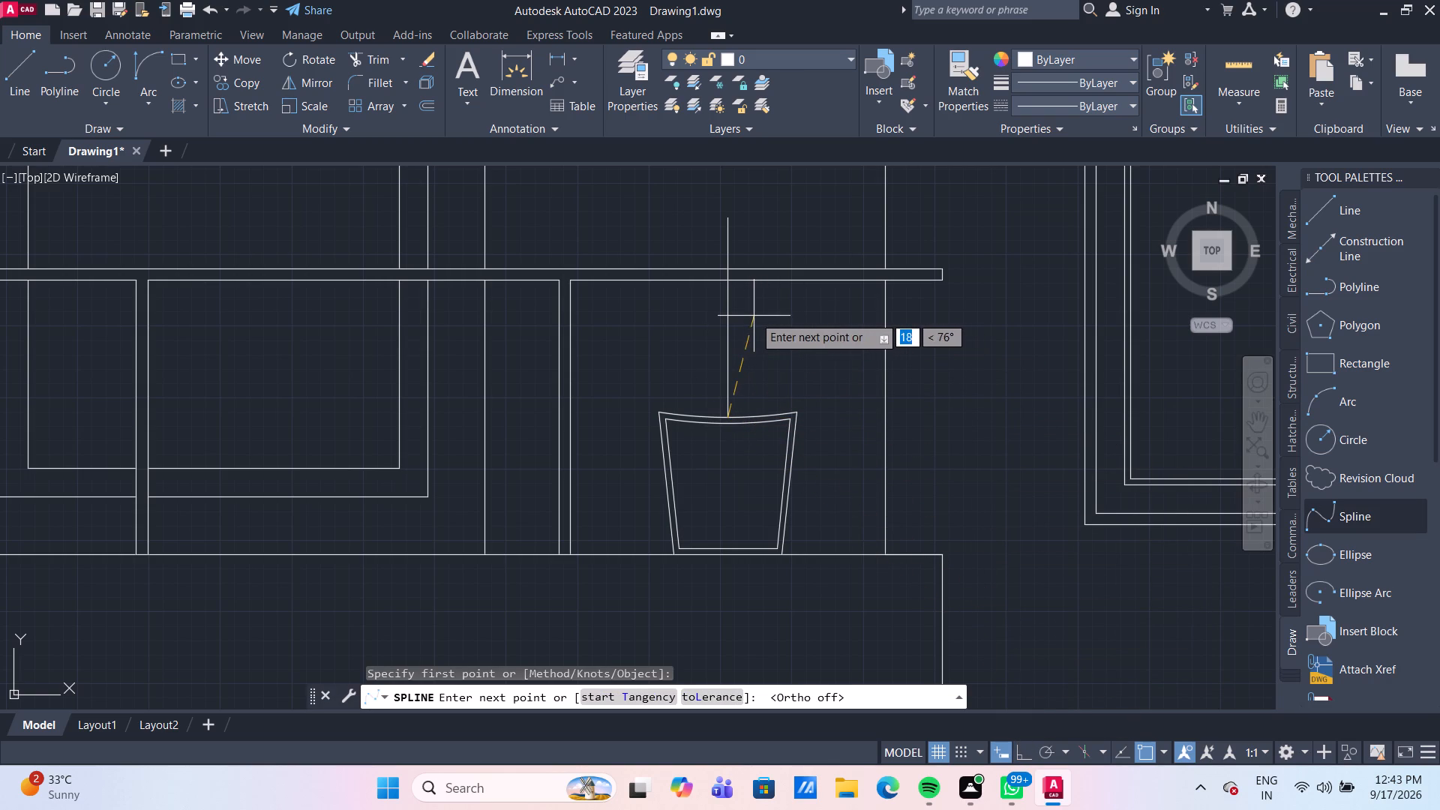
pyautogui.click(743, 310)
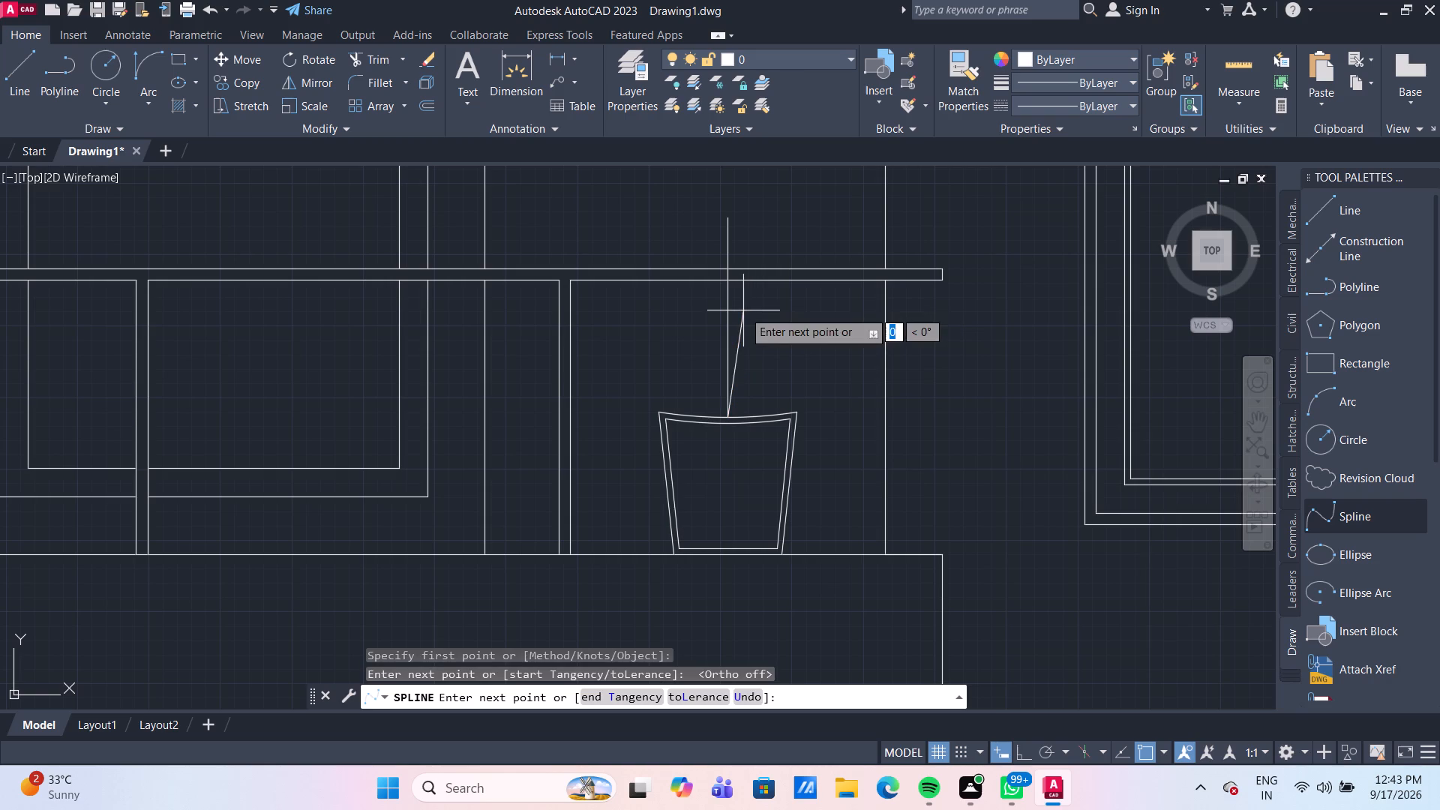
pyautogui.click(739, 238)
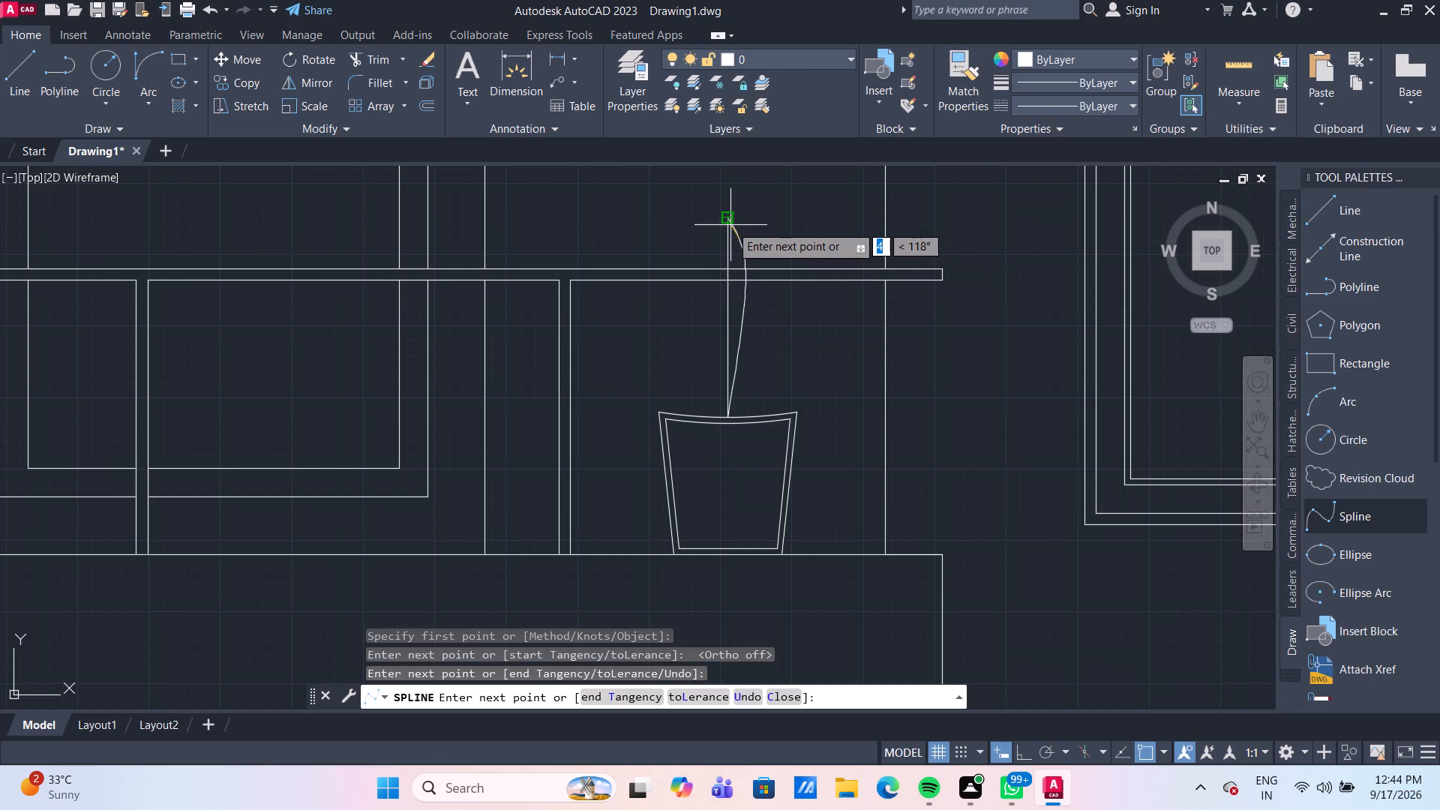
pyautogui.click(730, 225)
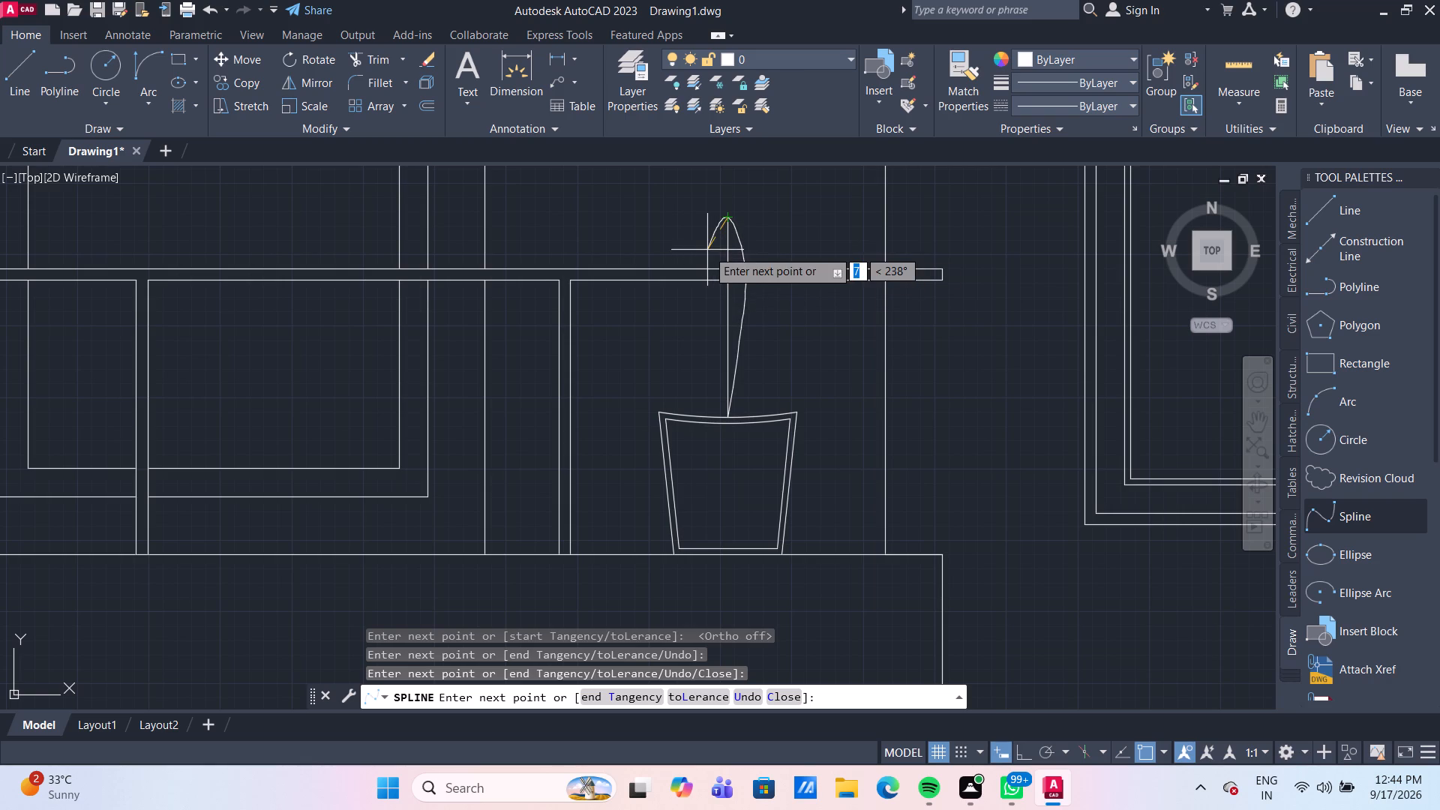
pyautogui.scroll(1, 714, 253)
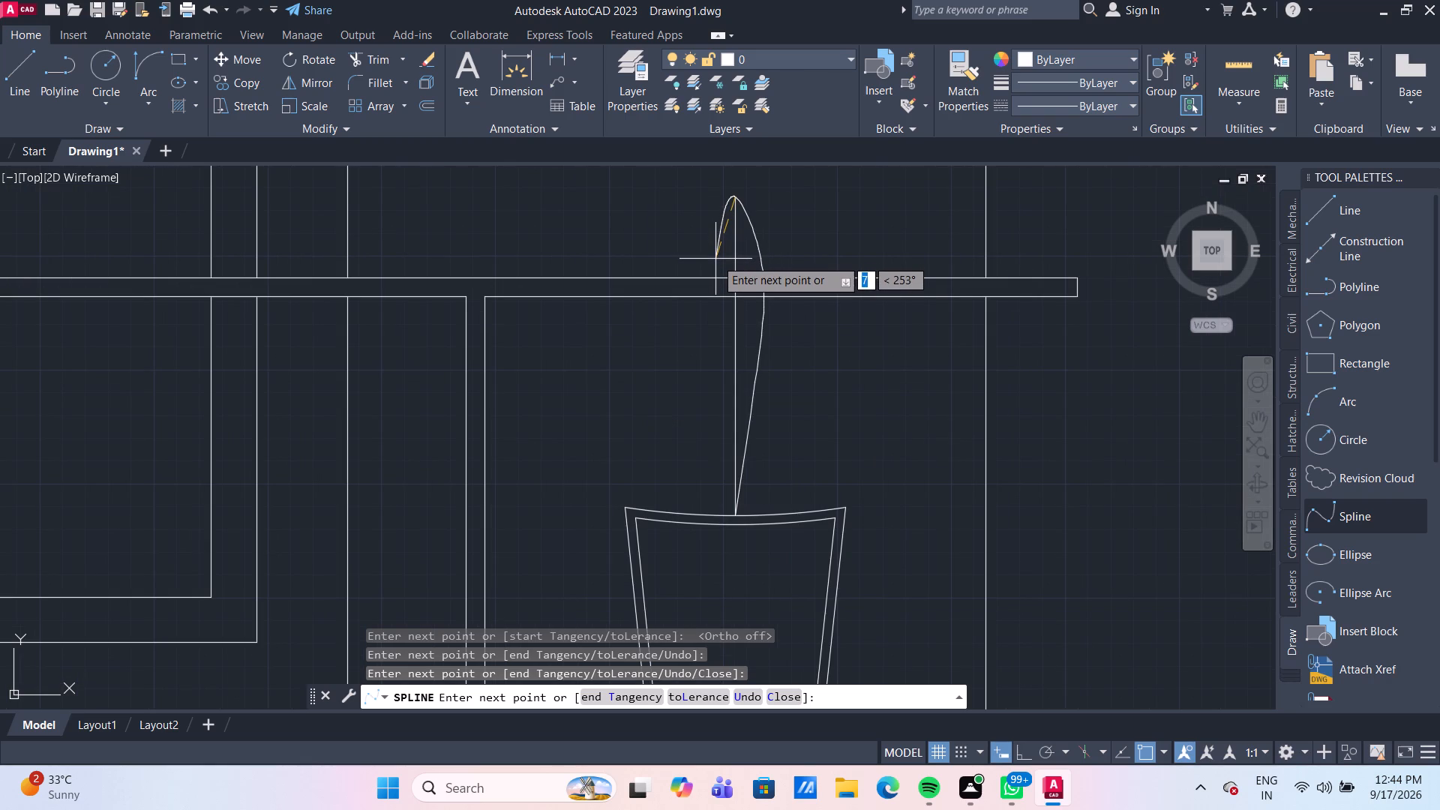
pyautogui.click(715, 259)
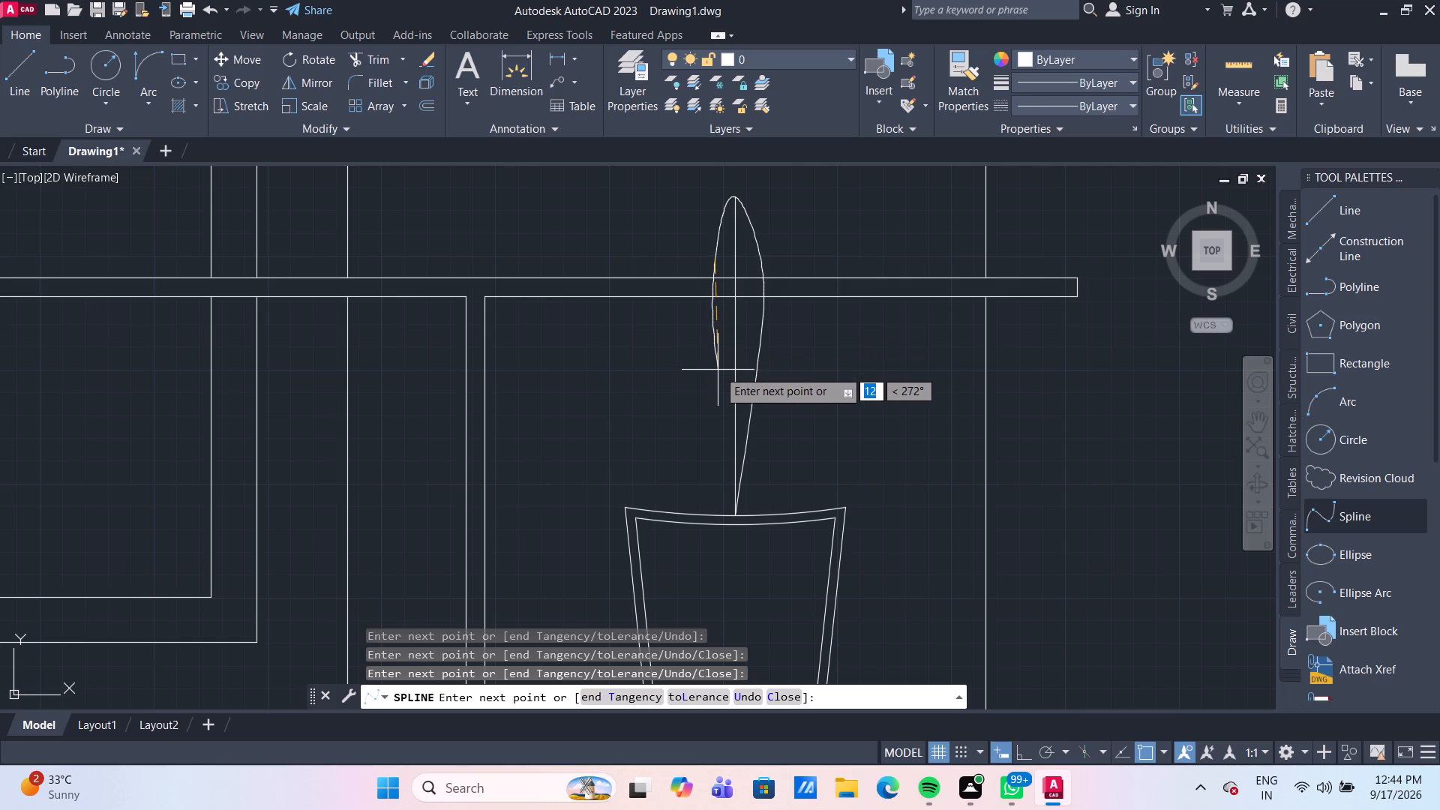
pyautogui.click(718, 370)
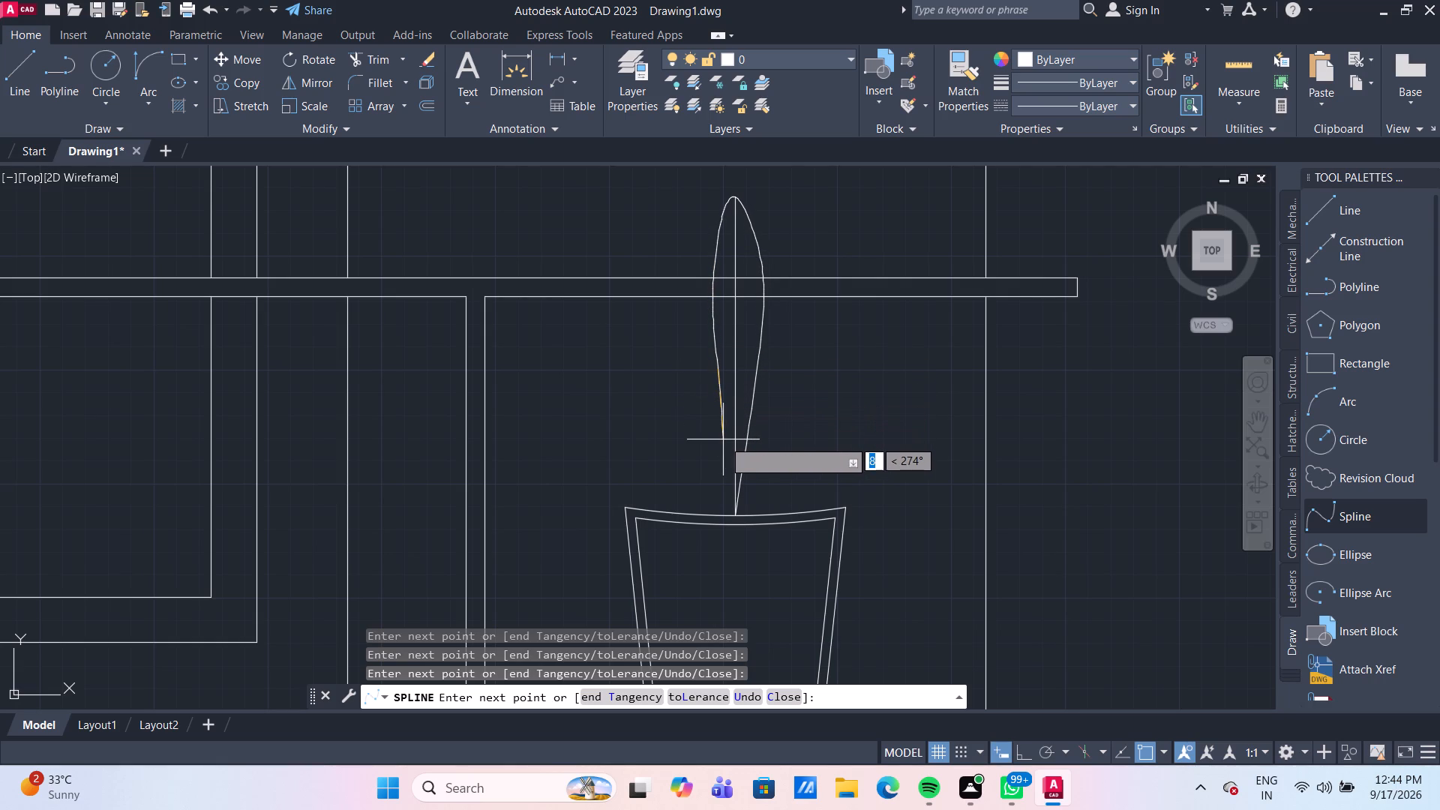
pyautogui.click(733, 512)
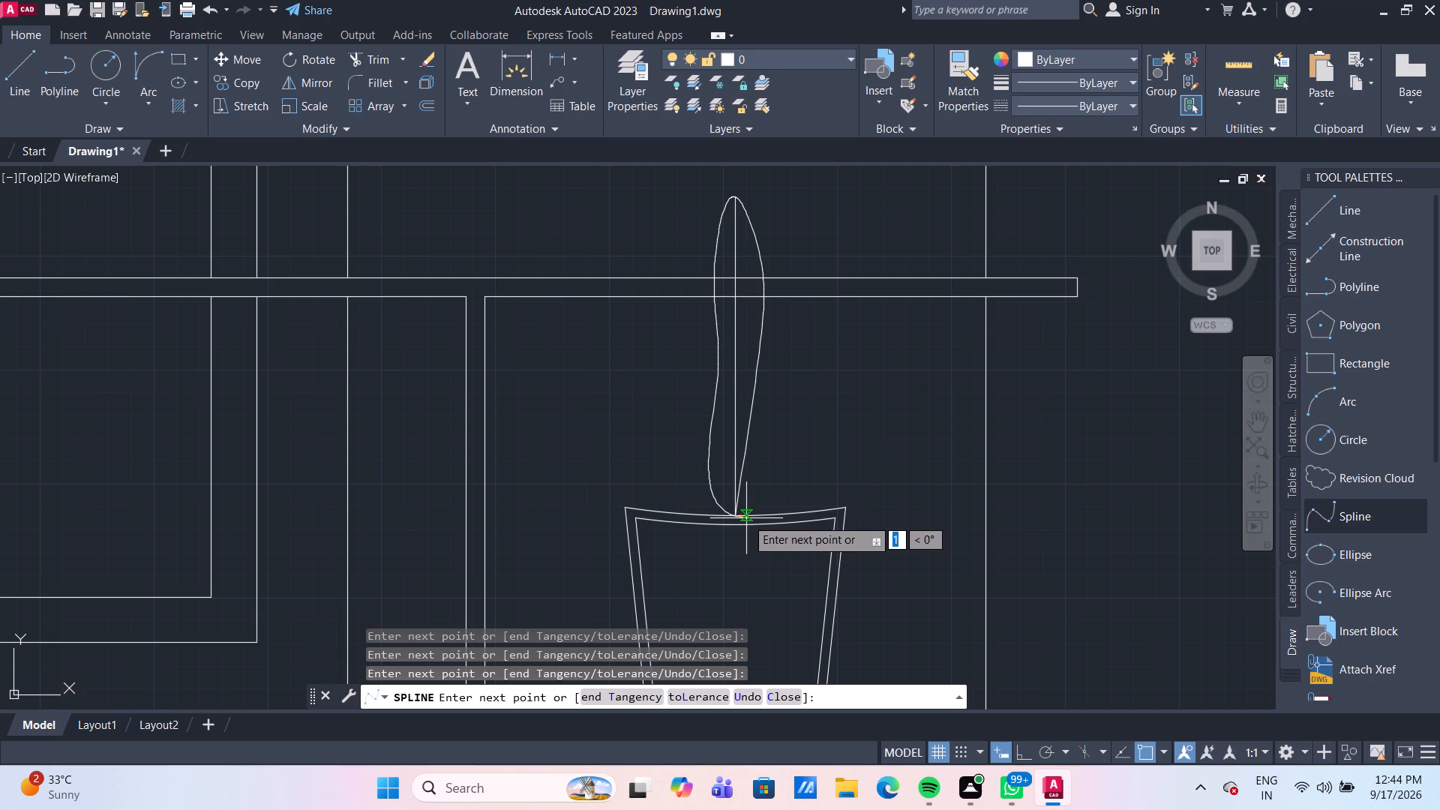
pyautogui.click(733, 523)
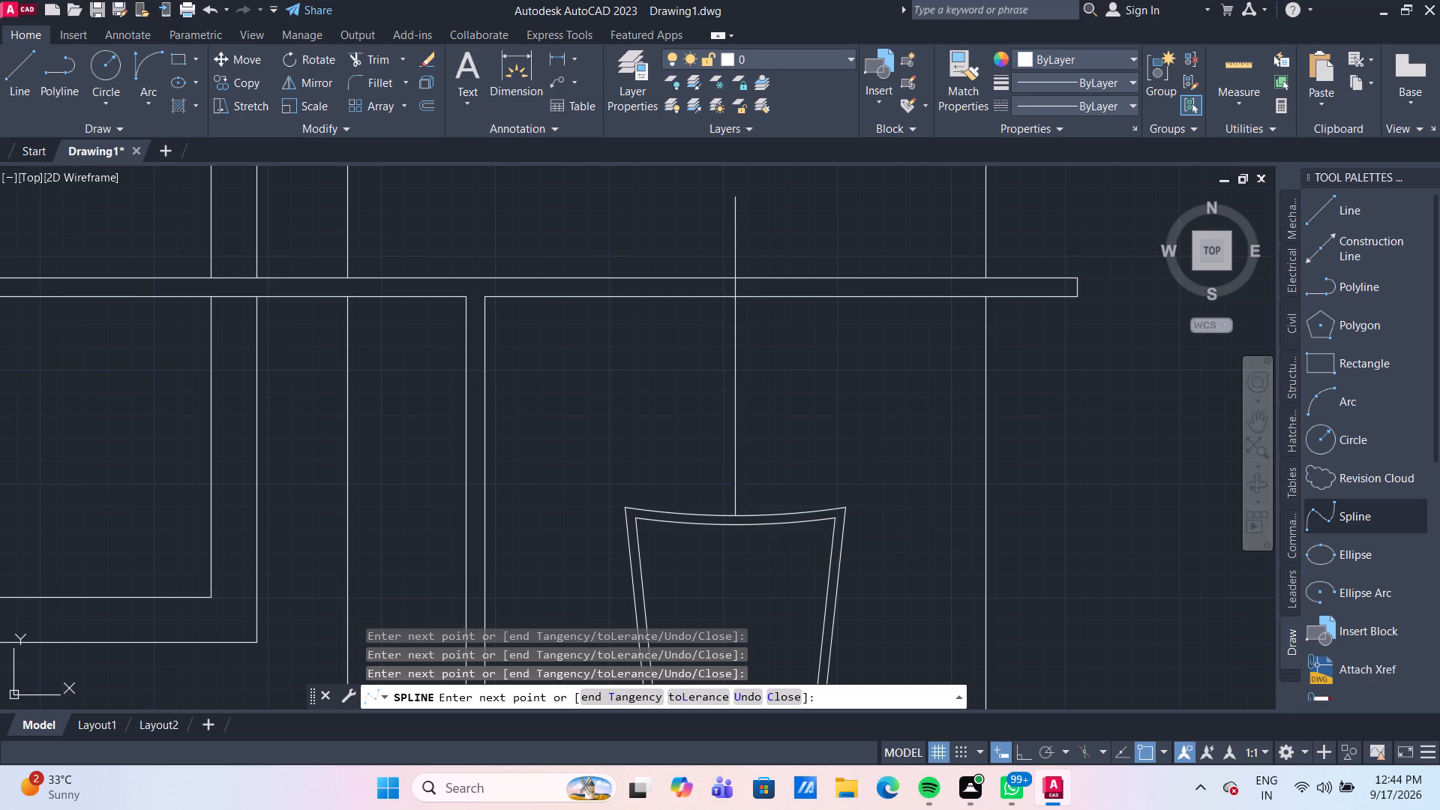
pyautogui.press('Return')
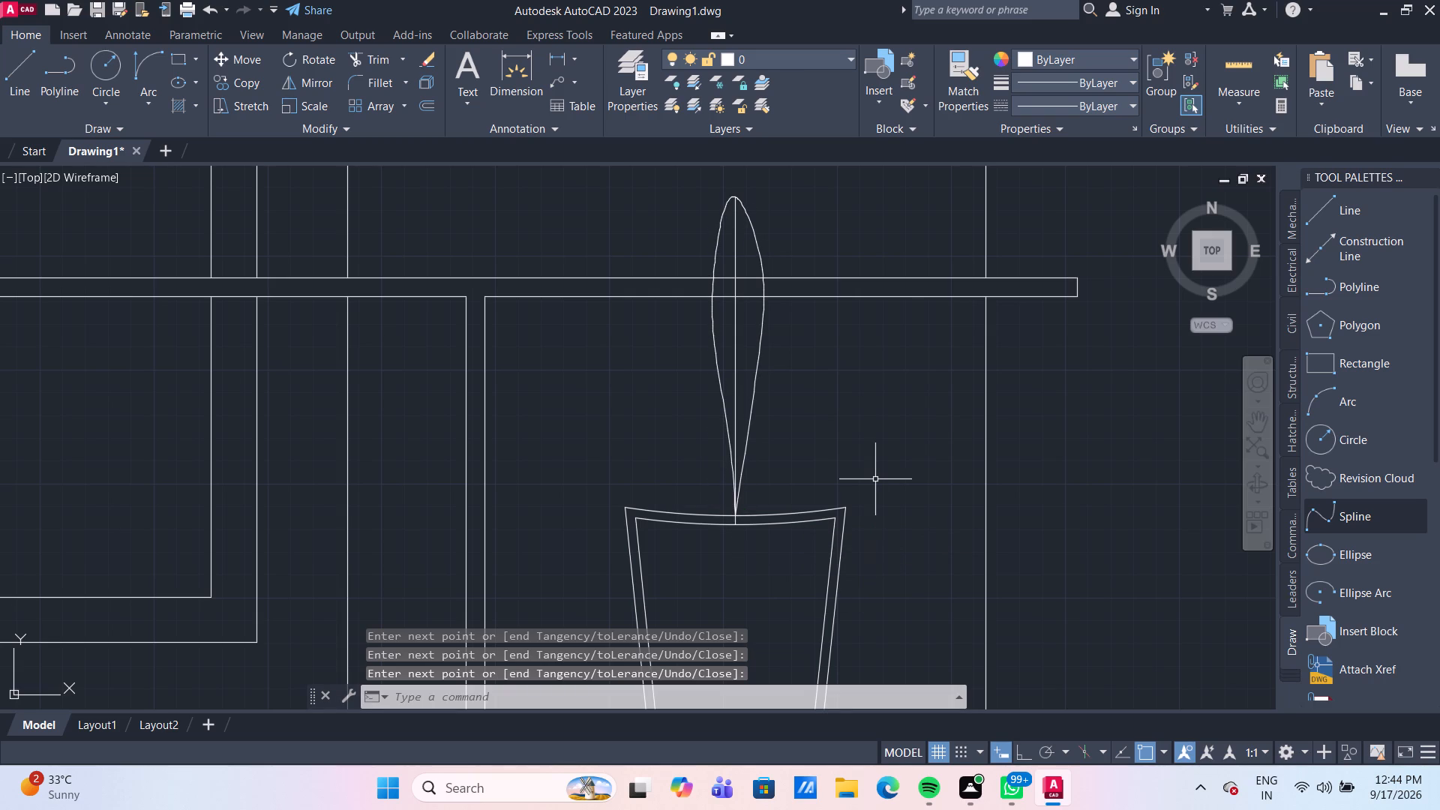
# Draw a rounded leaf outline with a spline from the stem base, looping out on the left side and back to the base.
pyautogui.click(1348, 514)
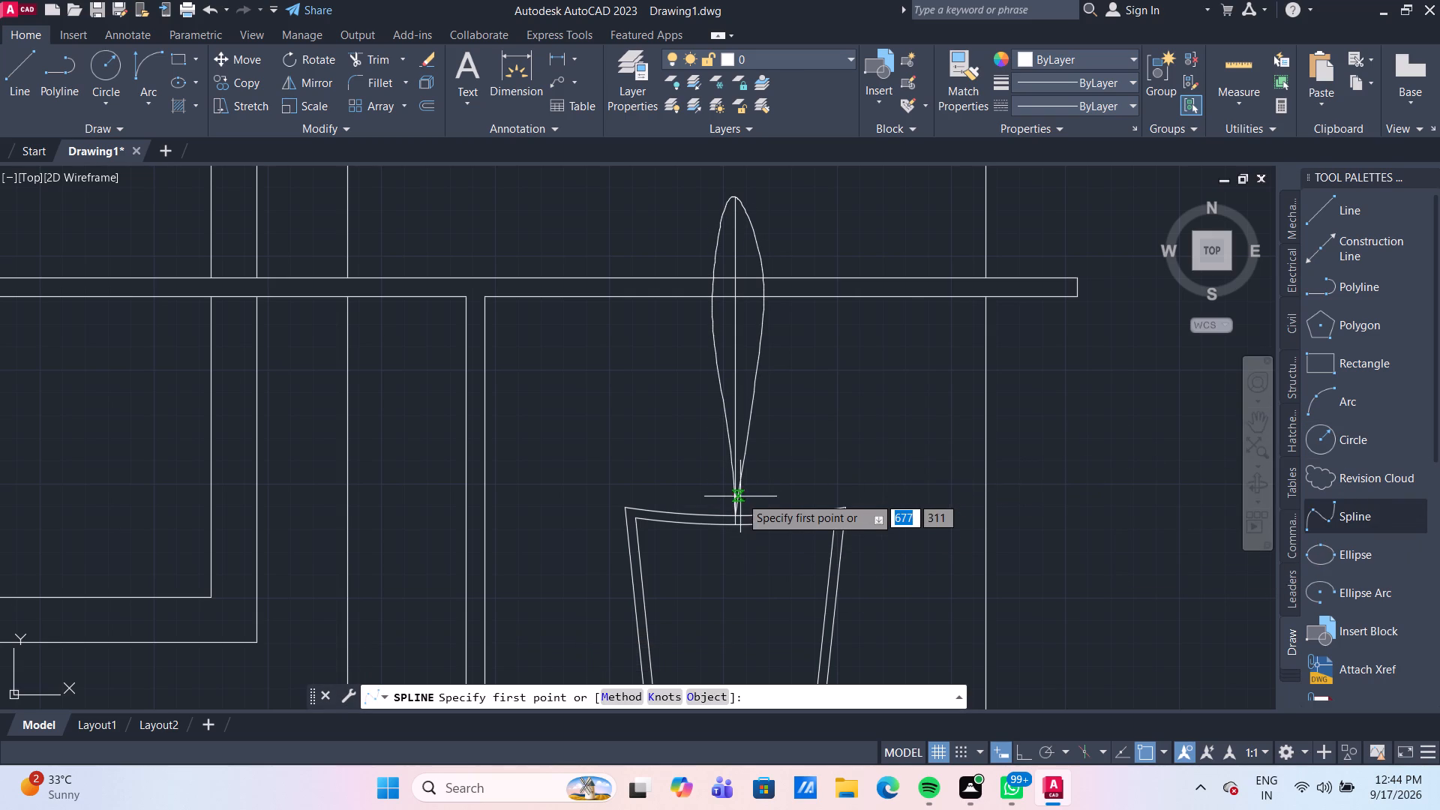
pyautogui.click(735, 509)
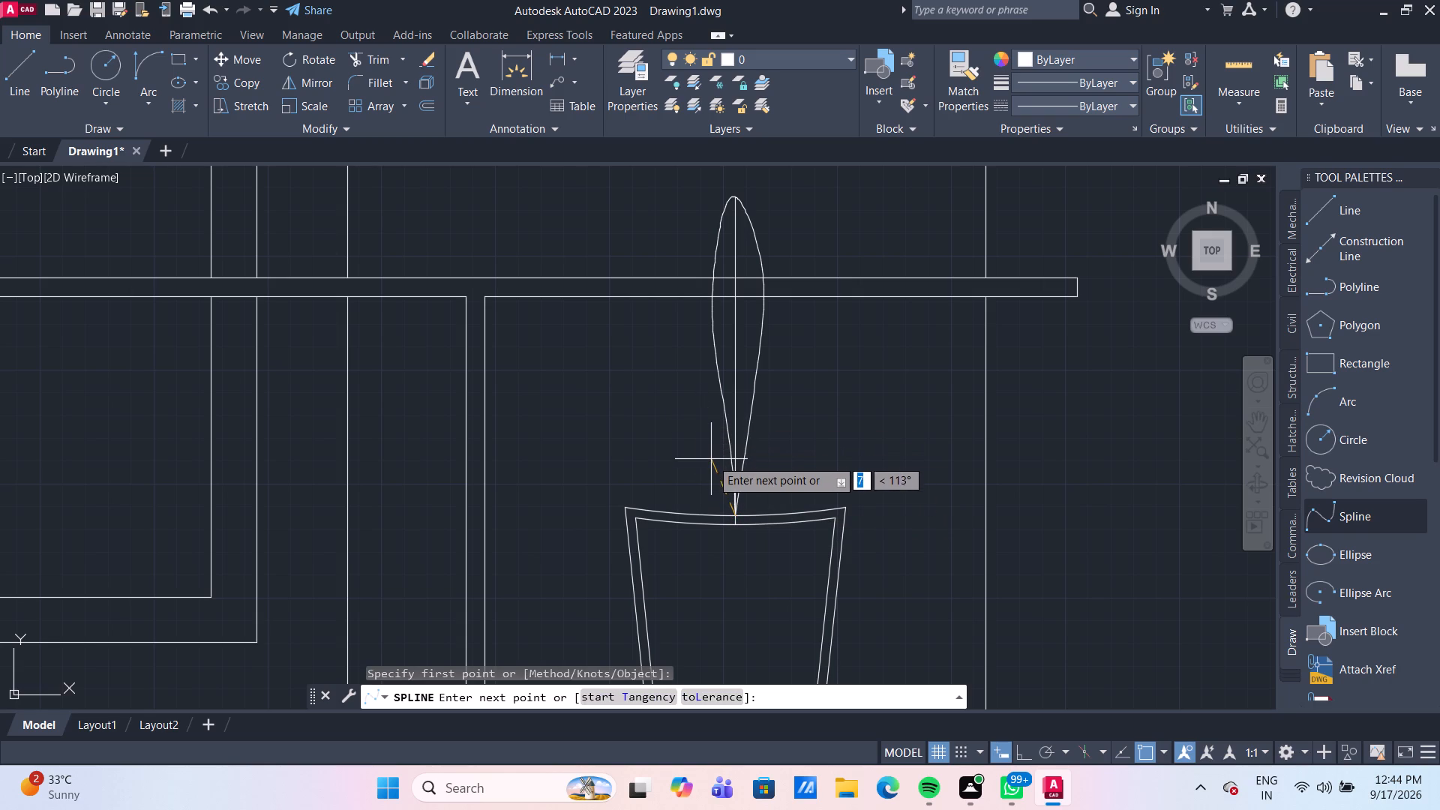
pyautogui.click(717, 460)
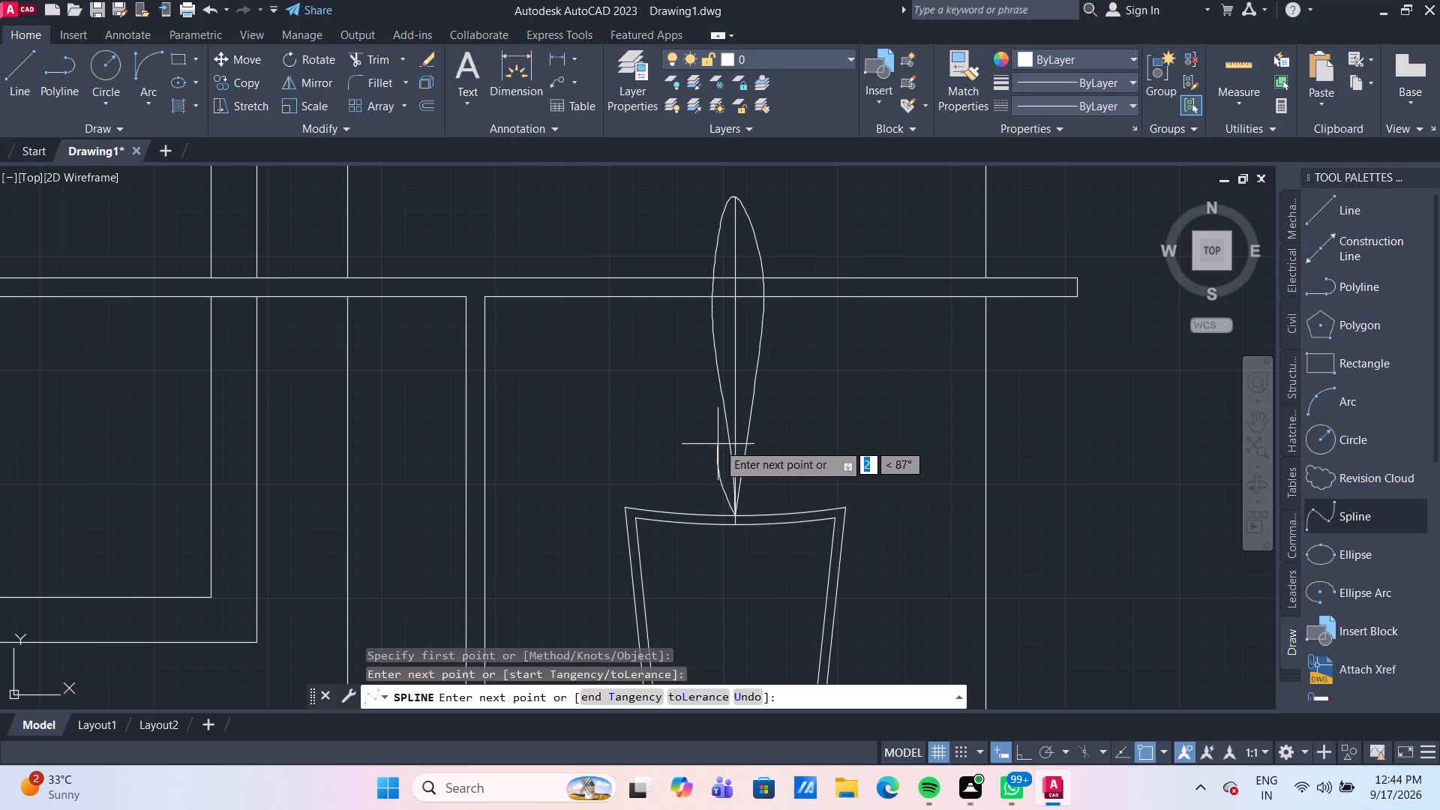
pyautogui.click(707, 397)
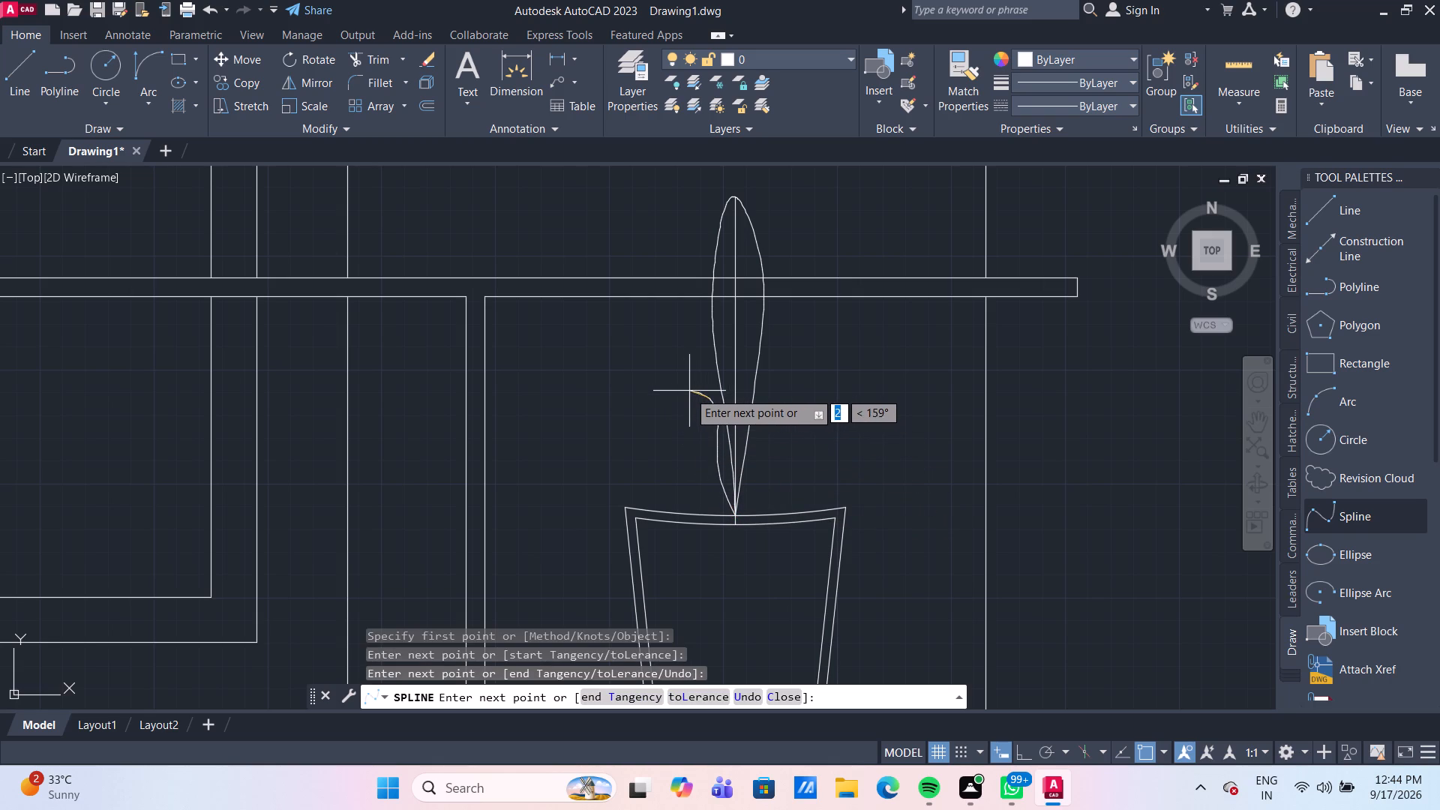
pyautogui.click(671, 388)
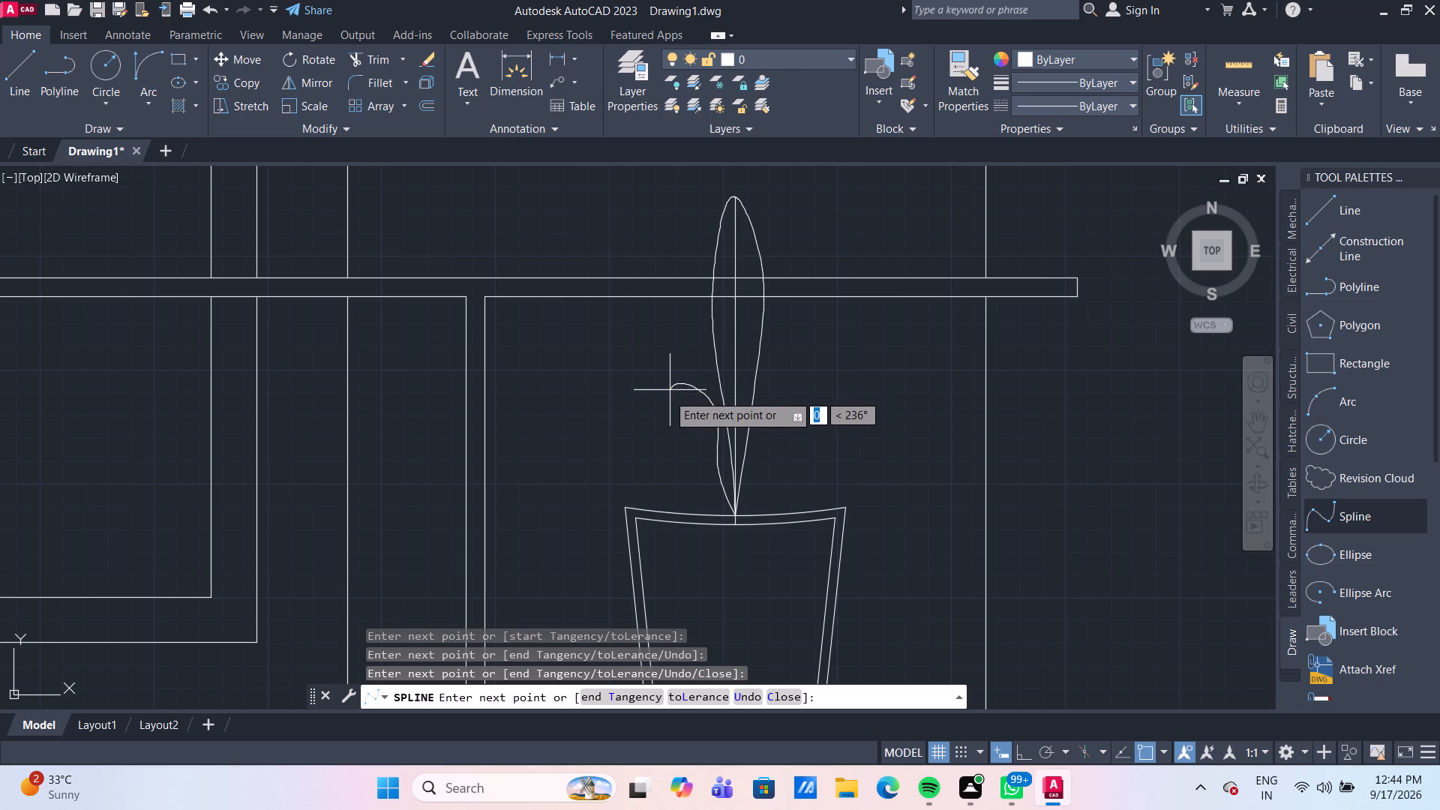
pyautogui.click(656, 412)
pyautogui.click(664, 448)
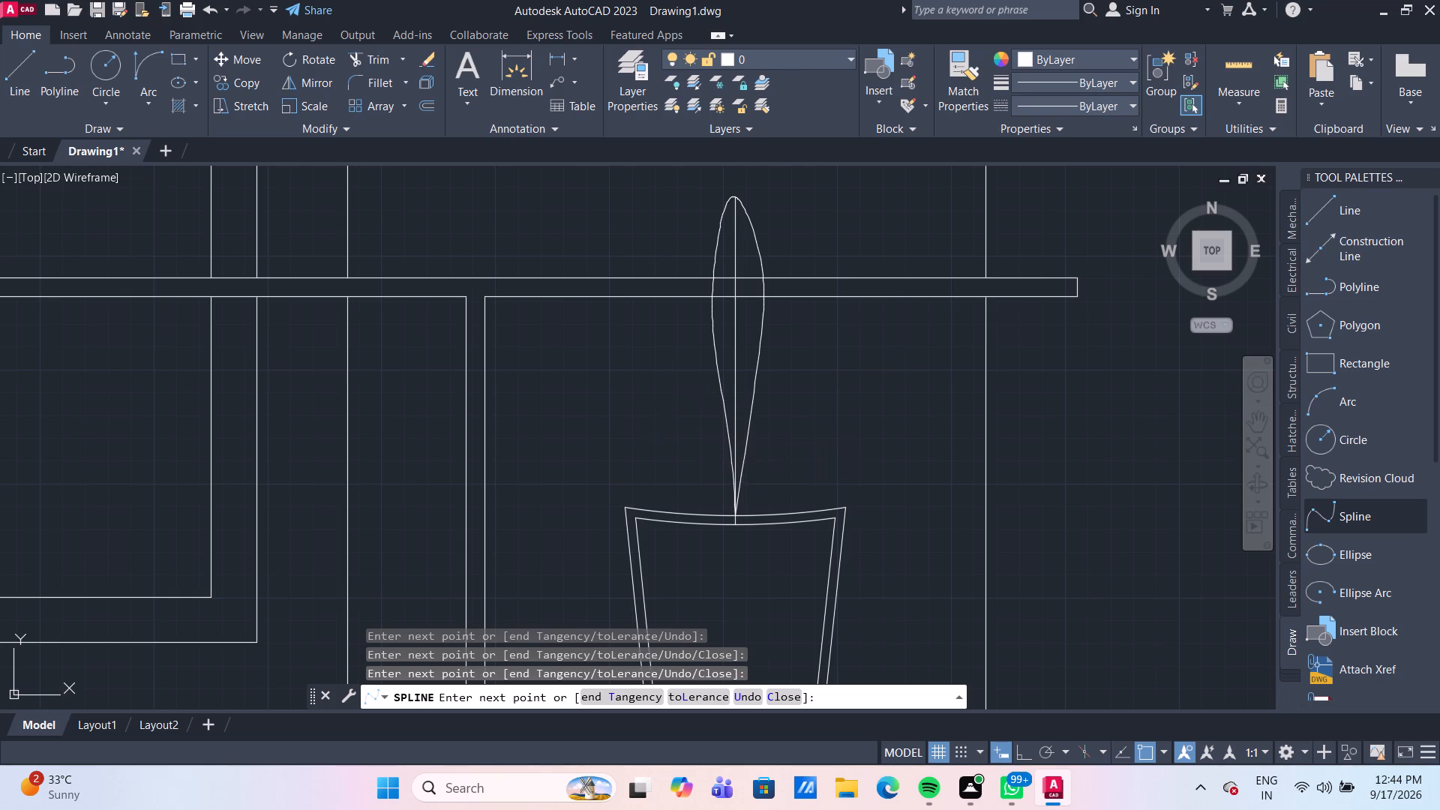
pyautogui.click(681, 480)
pyautogui.moveTo(697, 494); pyautogui.dragTo(711, 505)
pyautogui.click(727, 513)
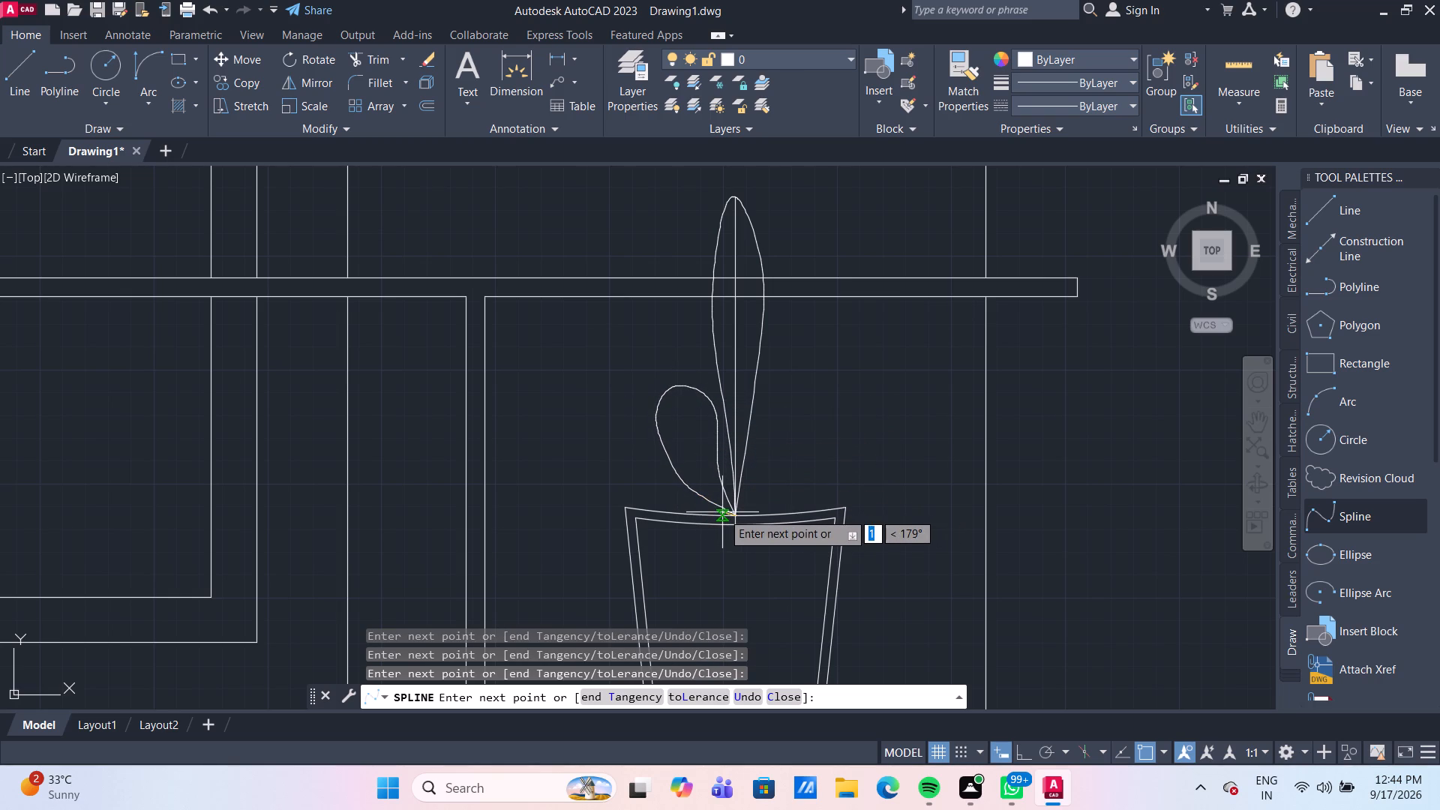
pyautogui.click(725, 517)
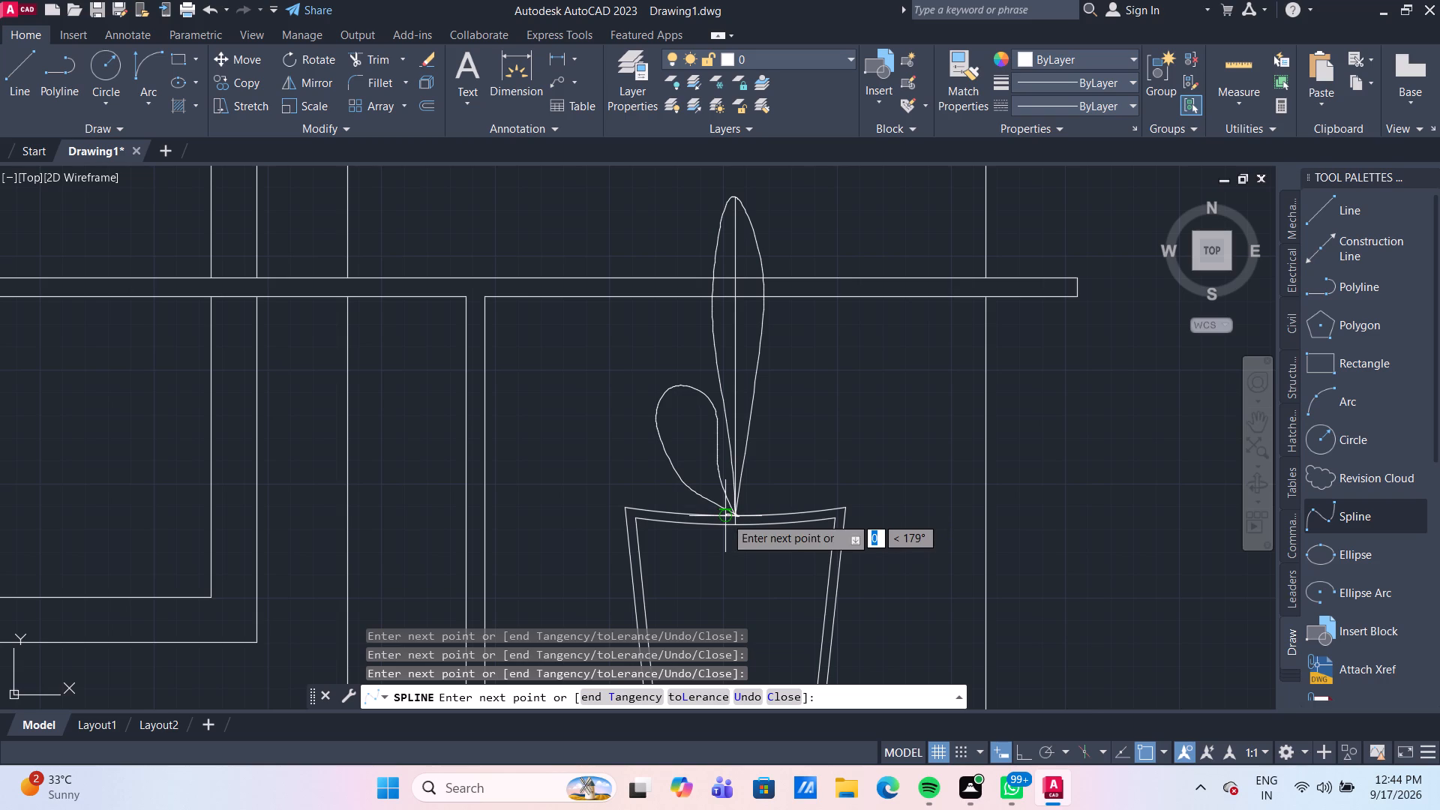
pyautogui.press('Return')
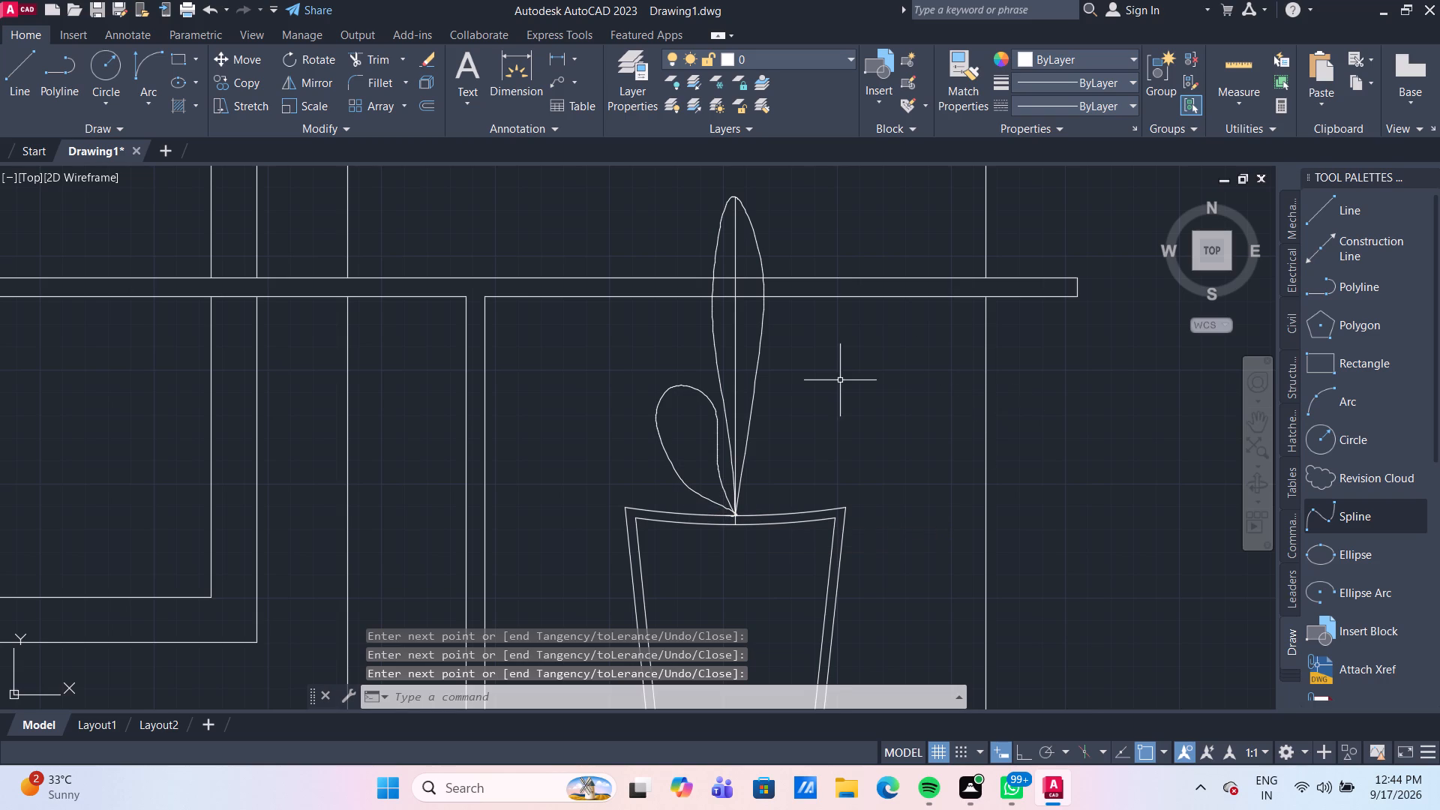
# Start another spline on the pot rim left of the stem and loop it around the stem as a rounded middle leaf back to the rim.
pyautogui.scroll(-4, 836, 379)
pyautogui.scroll(2, 848, 406)
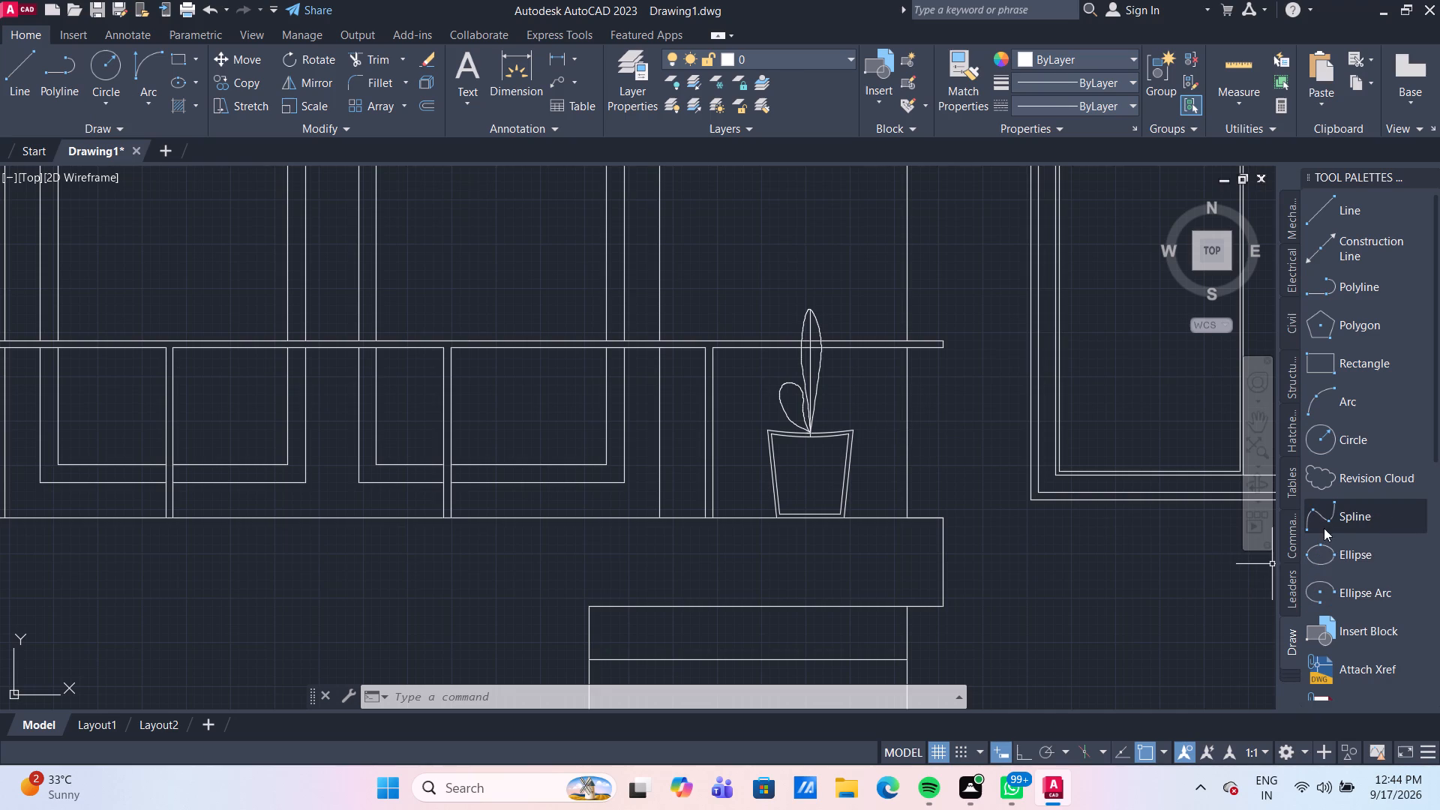
pyautogui.moveTo(1345, 521); pyautogui.dragTo(1333, 514)
pyautogui.scroll(3, 831, 379)
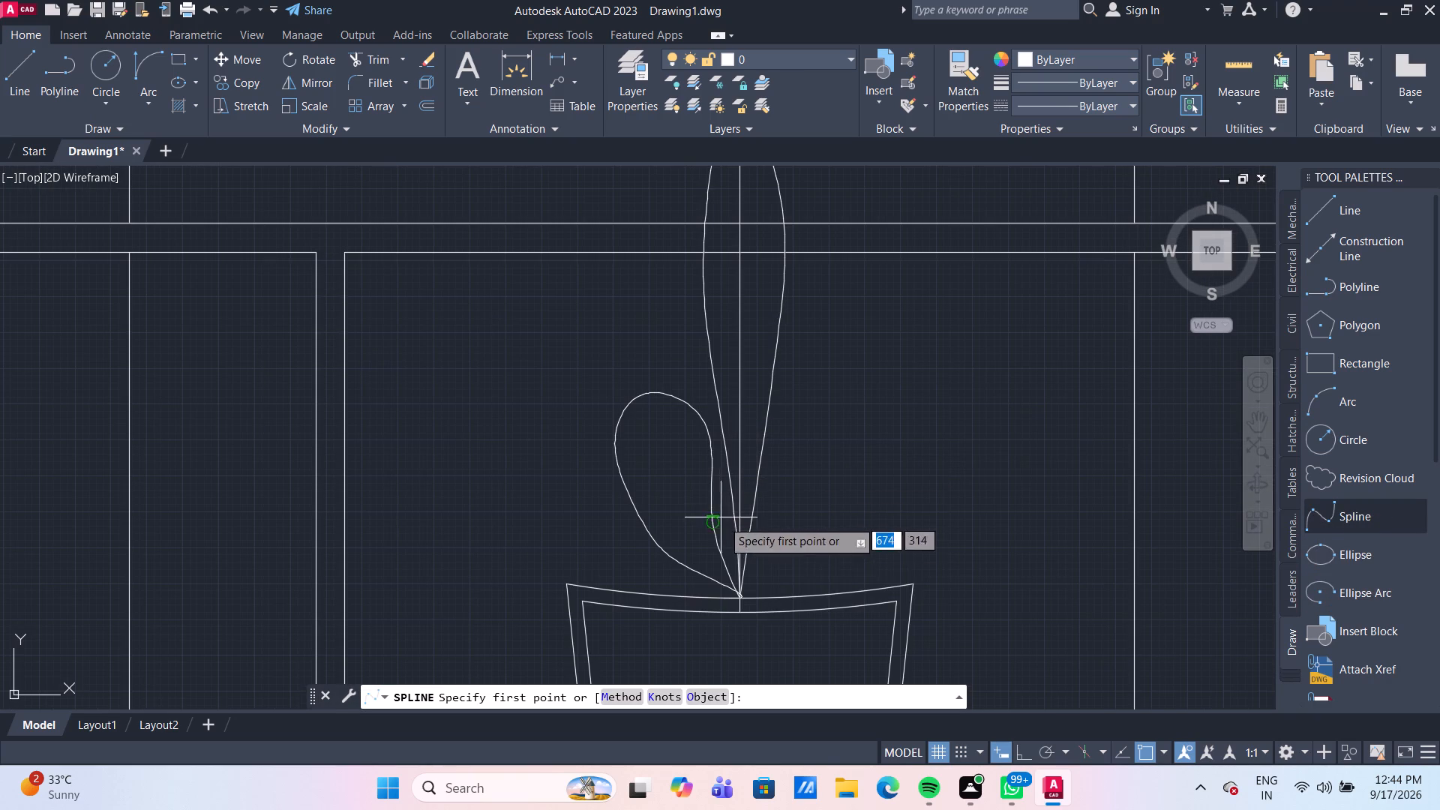
pyautogui.click(712, 597)
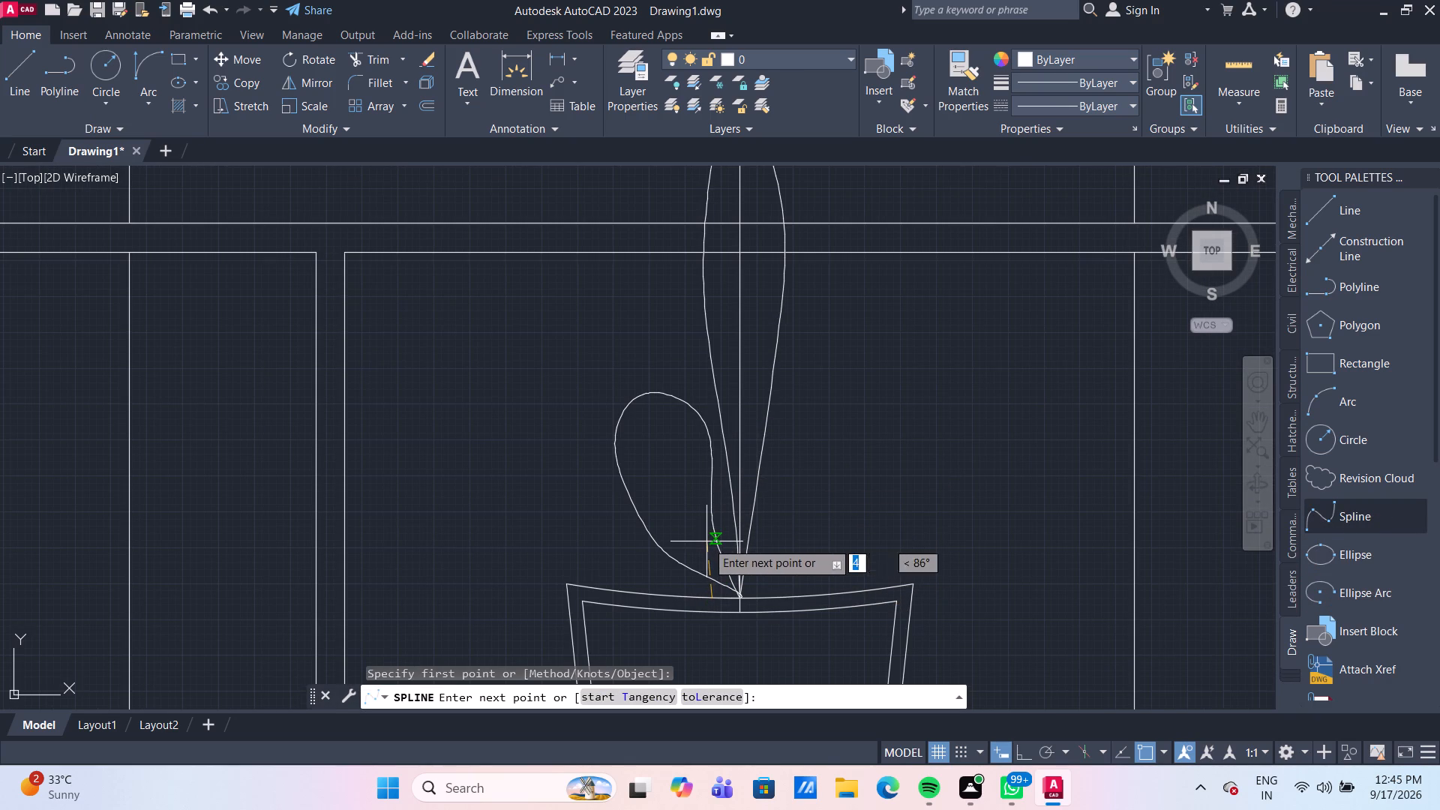
pyautogui.click(706, 541)
pyautogui.click(693, 427)
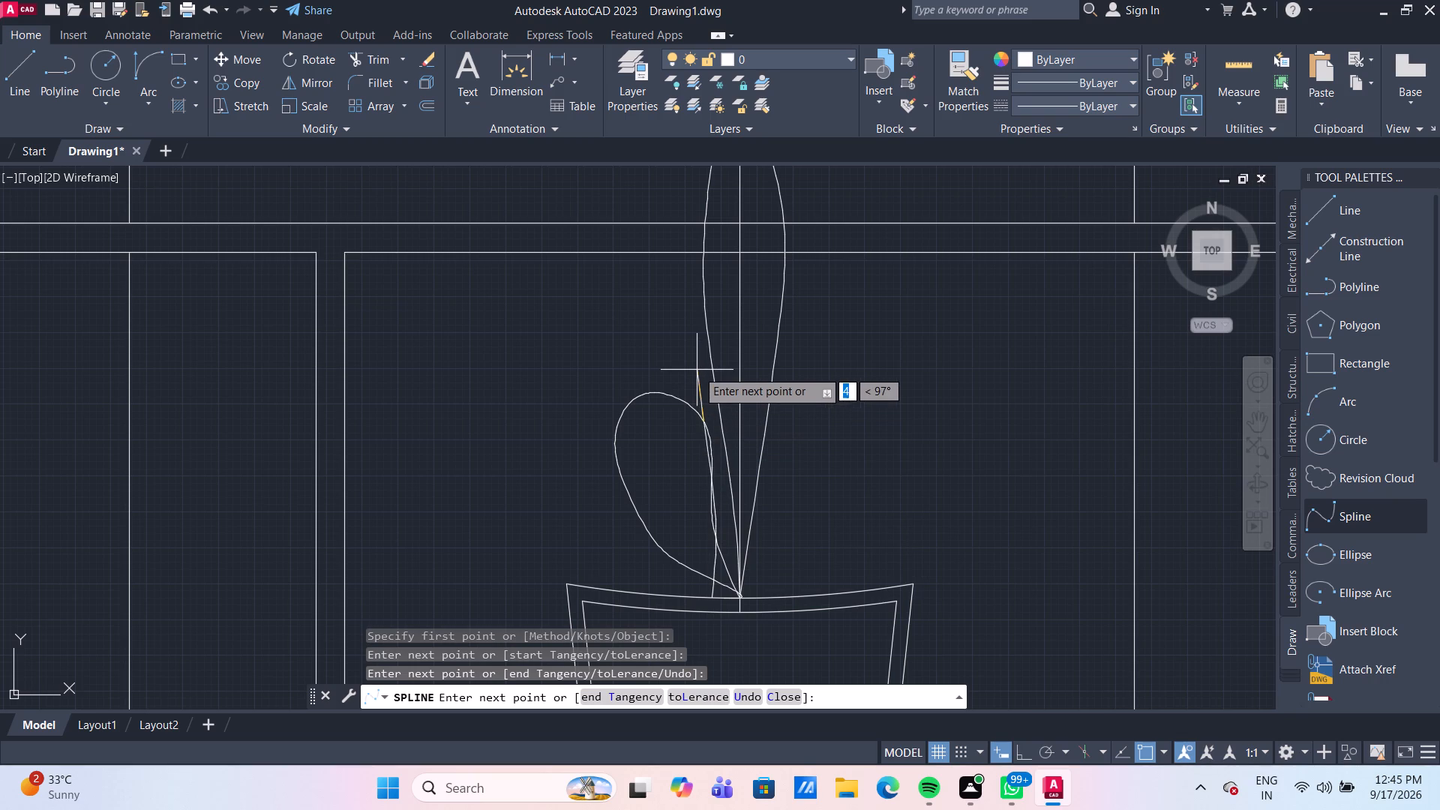
pyautogui.click(696, 367)
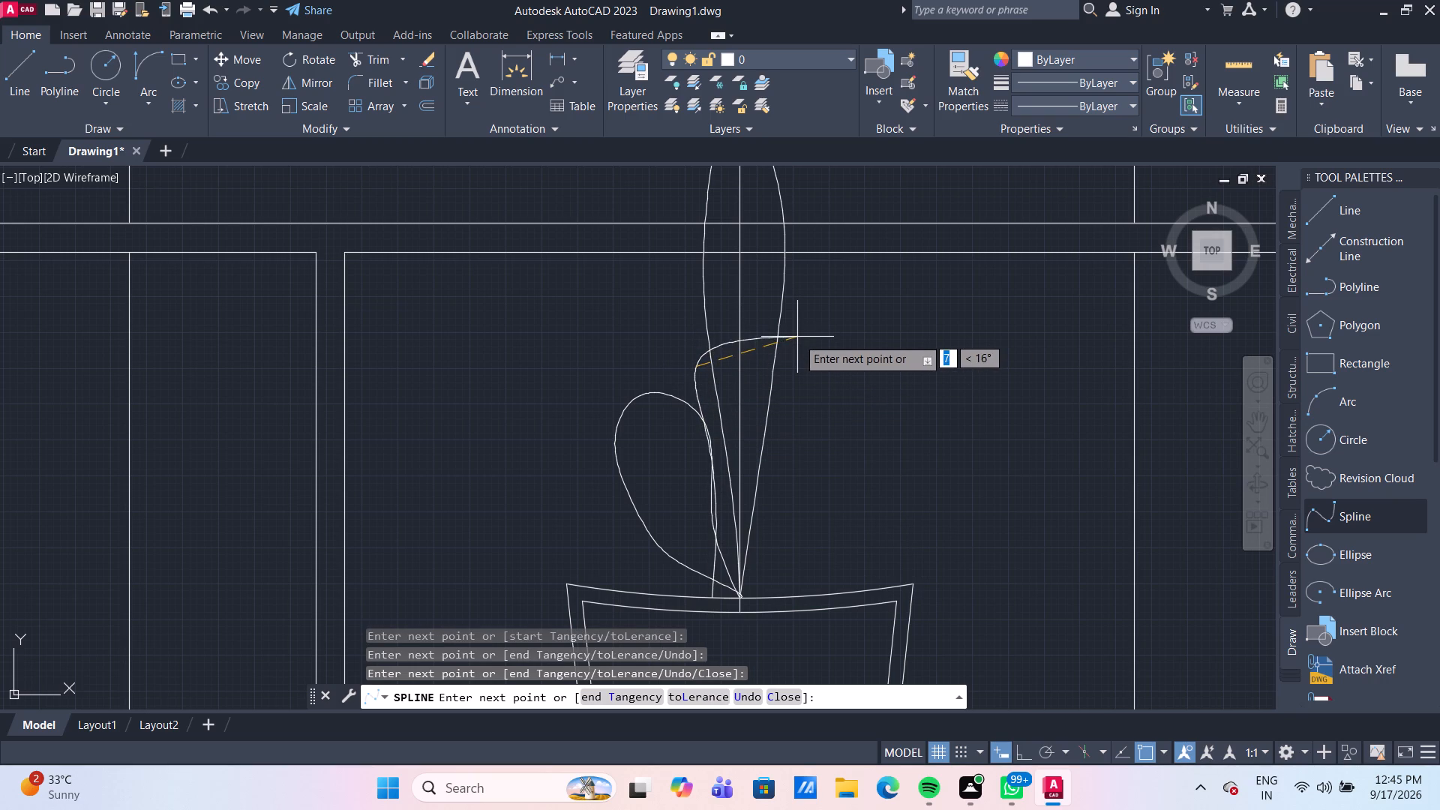
pyautogui.click(797, 353)
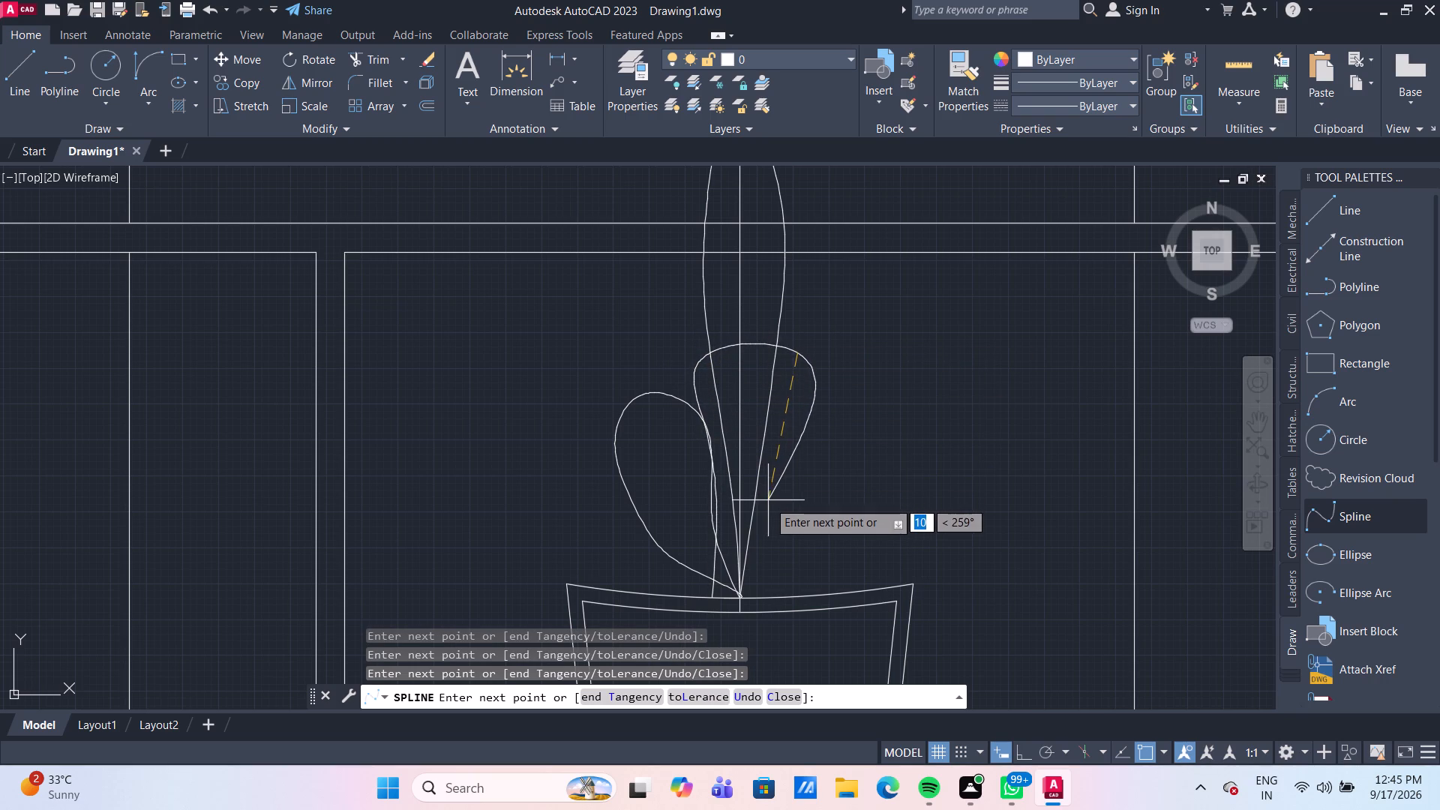
pyautogui.moveTo(782, 465); pyautogui.dragTo(780, 475)
pyautogui.click(763, 549)
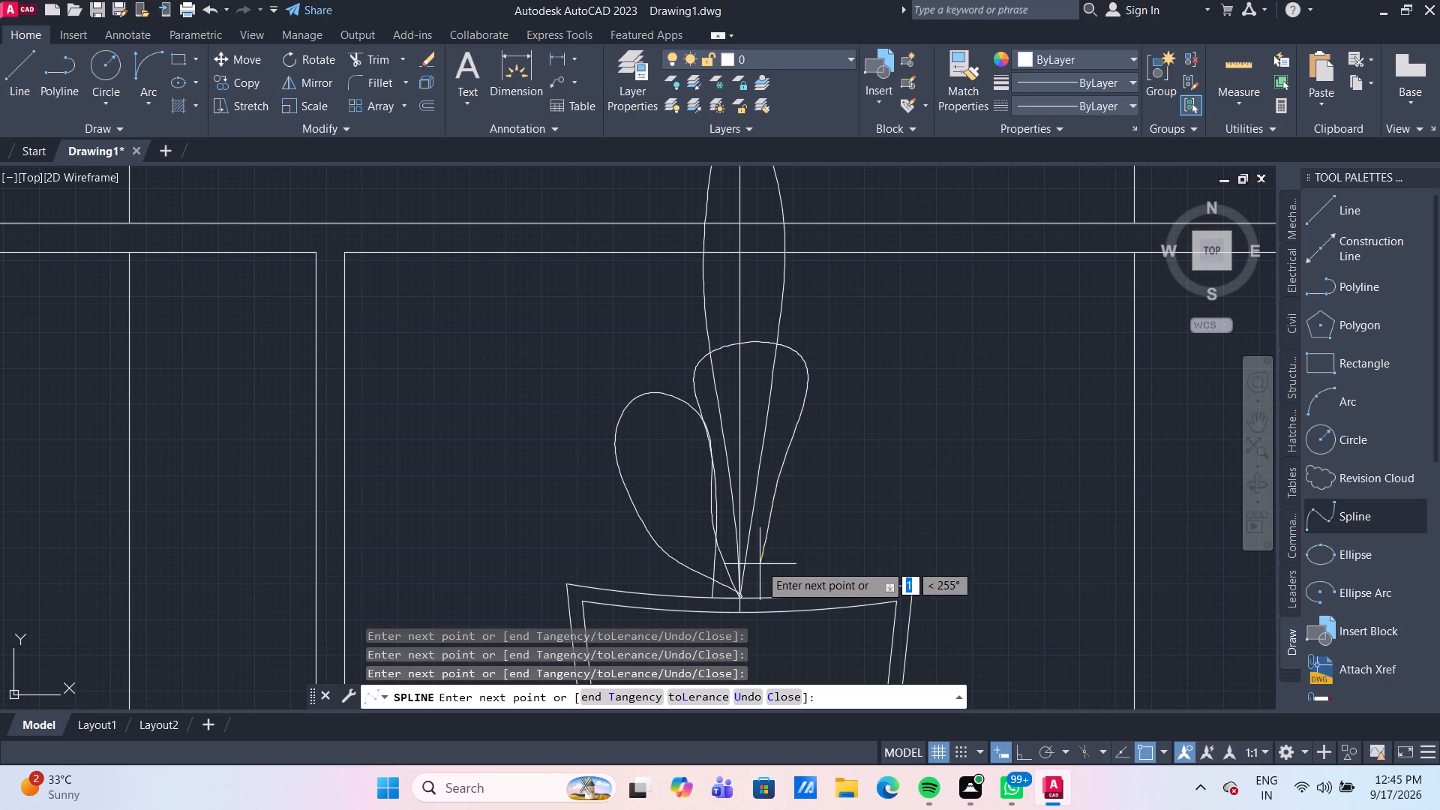
pyautogui.click(766, 594)
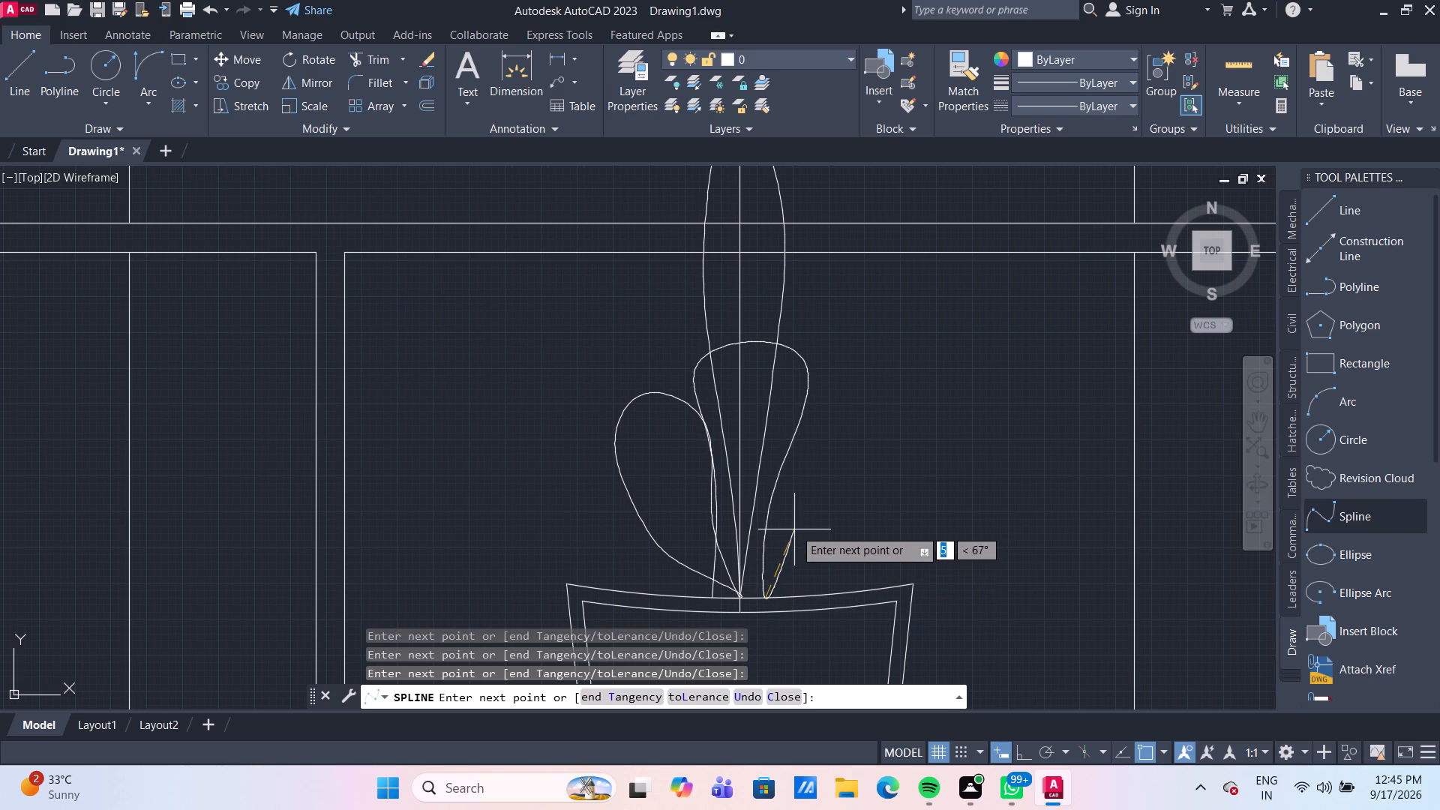
# Continue the same spline into a curved, round-tipped leaf right of the stem and finish it on the pot rim.
pyautogui.click(806, 478)
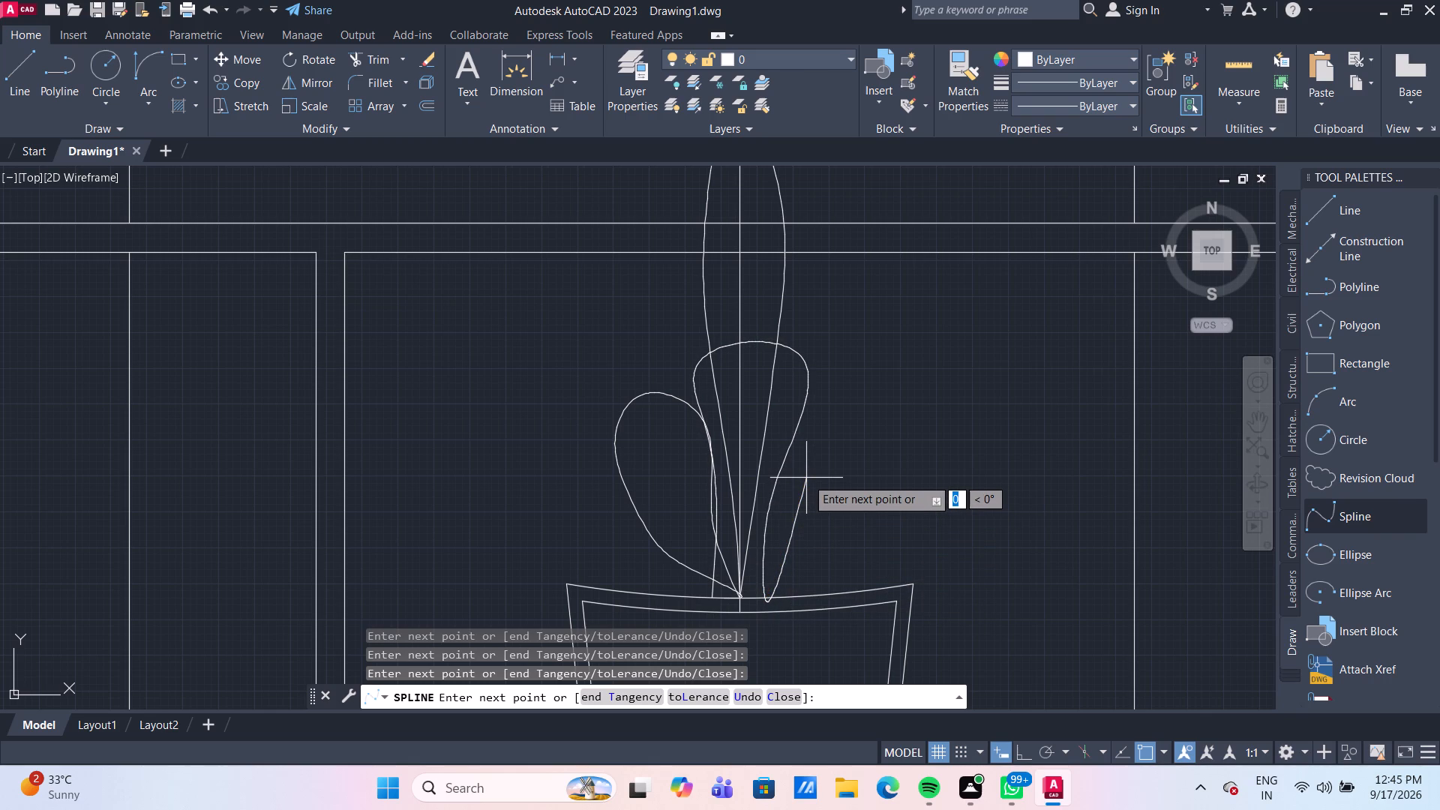
pyautogui.click(841, 448)
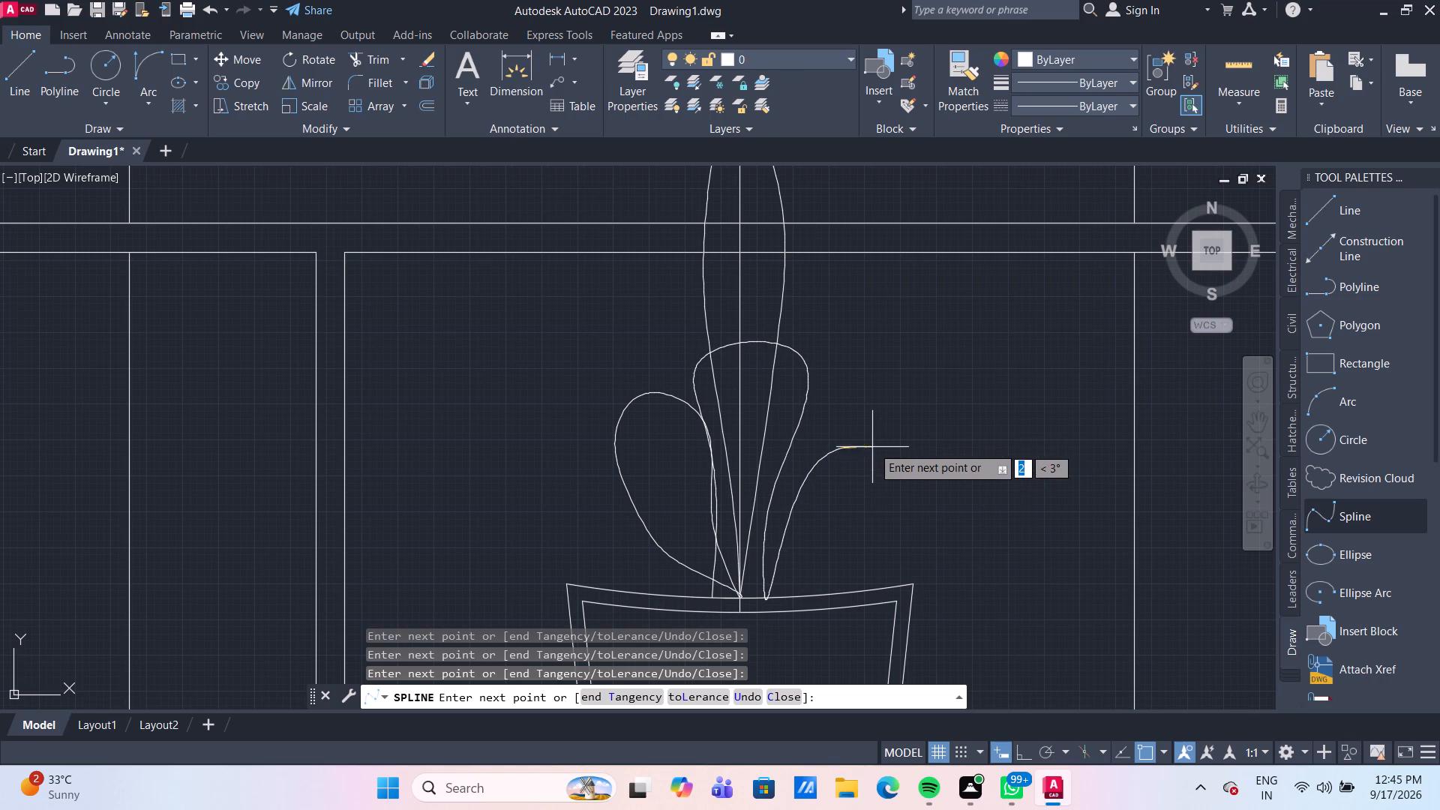
pyautogui.click(855, 416)
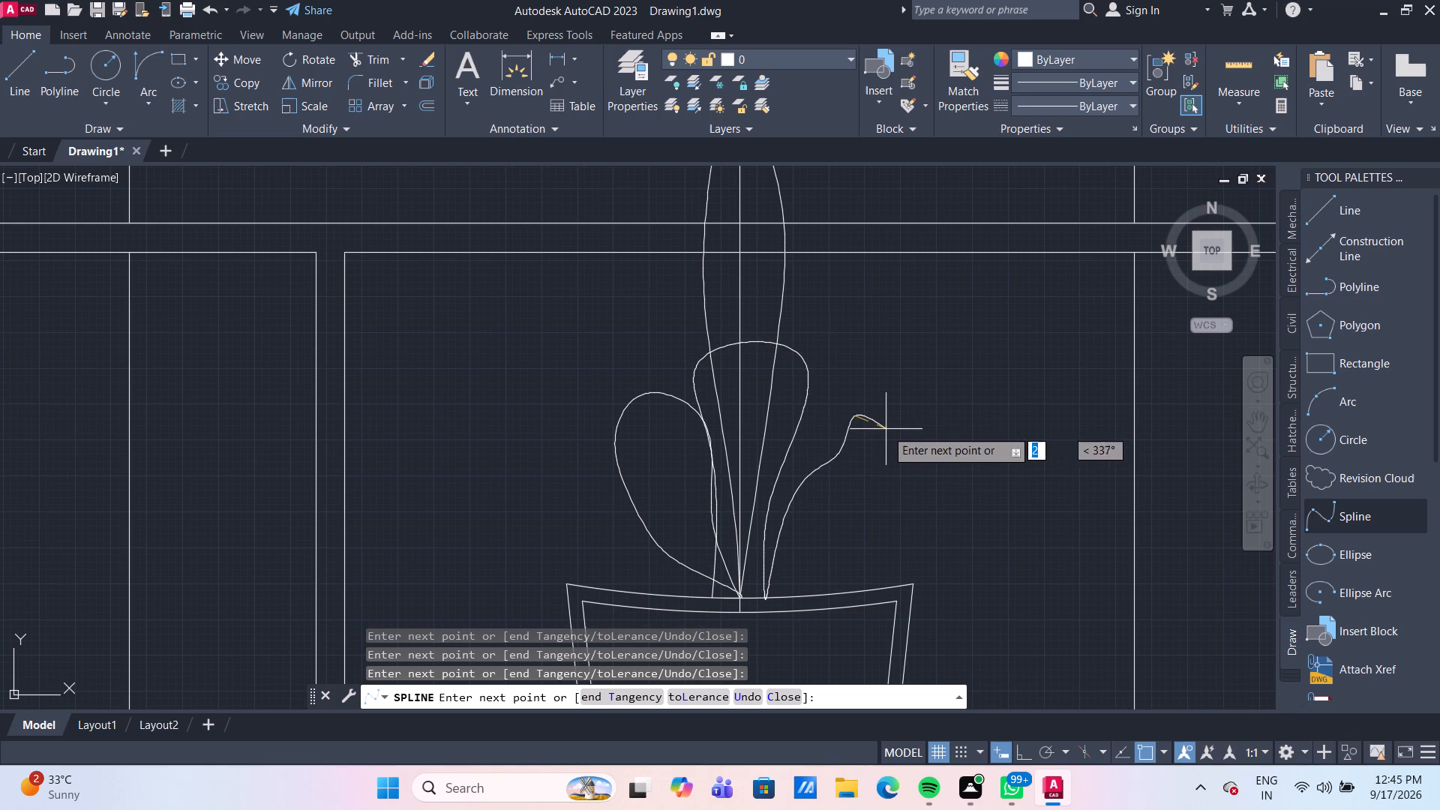
pyautogui.moveTo(889, 412); pyautogui.dragTo(895, 424)
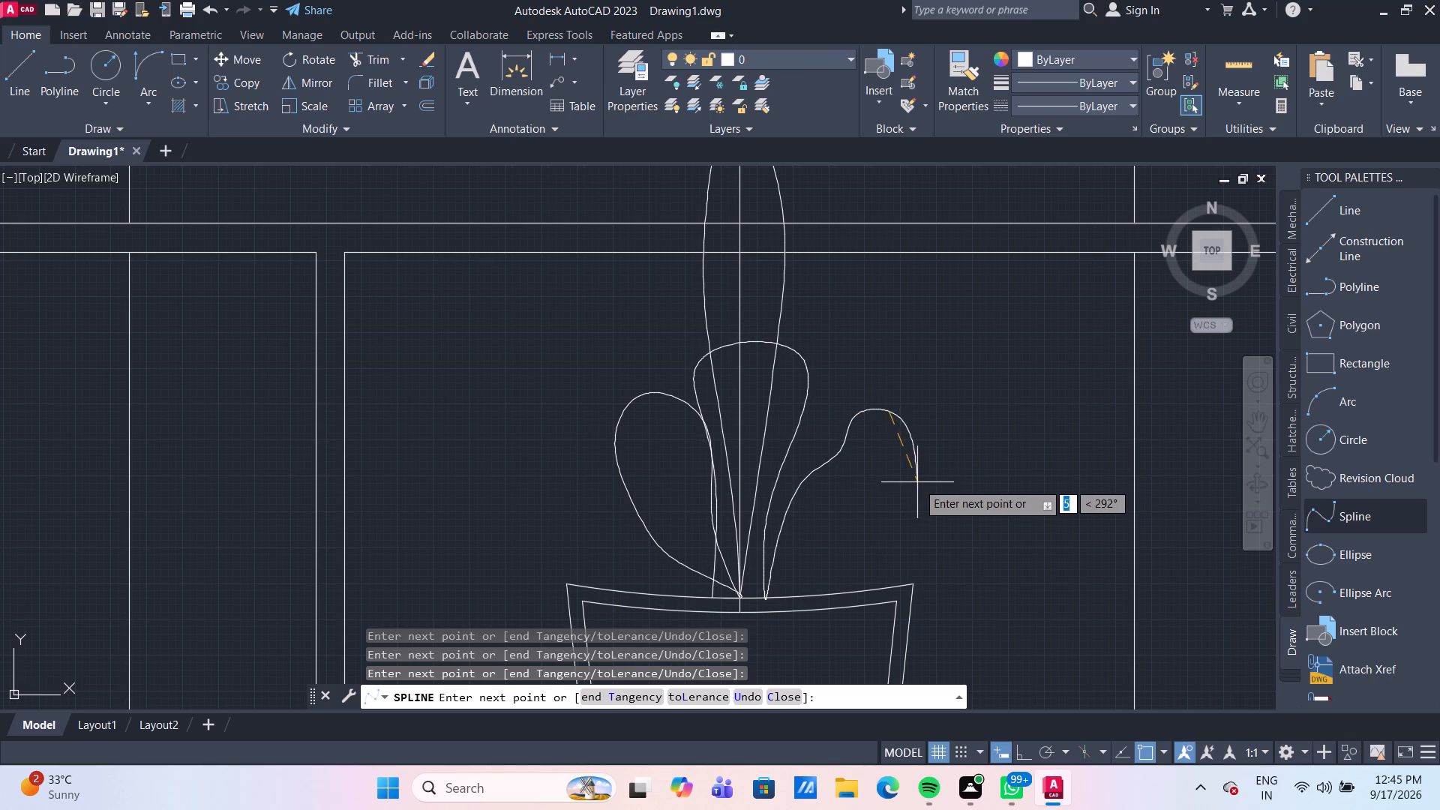
pyautogui.moveTo(917, 482); pyautogui.dragTo(907, 499)
pyautogui.click(871, 515)
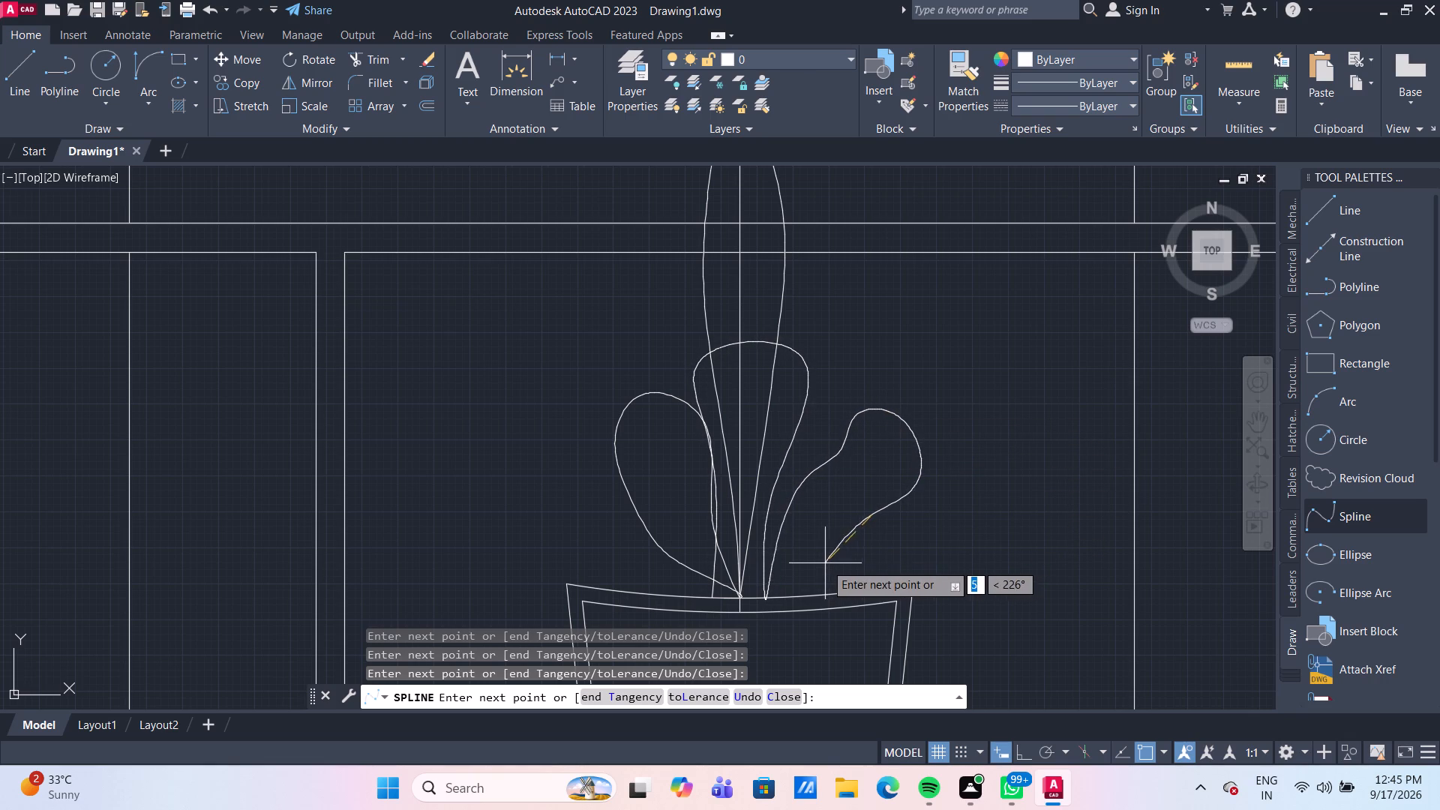
pyautogui.click(832, 520)
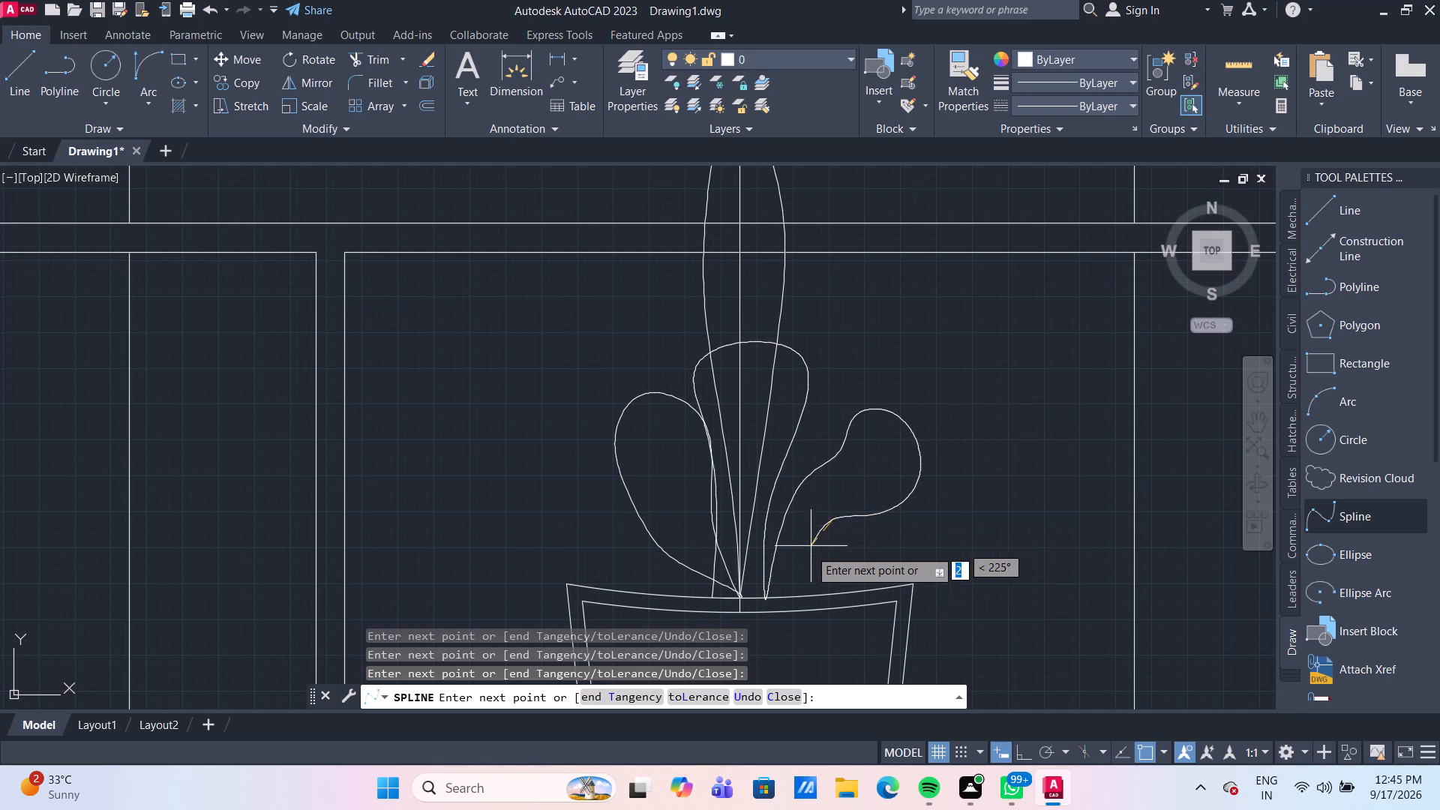
pyautogui.moveTo(807, 569); pyautogui.dragTo(805, 583)
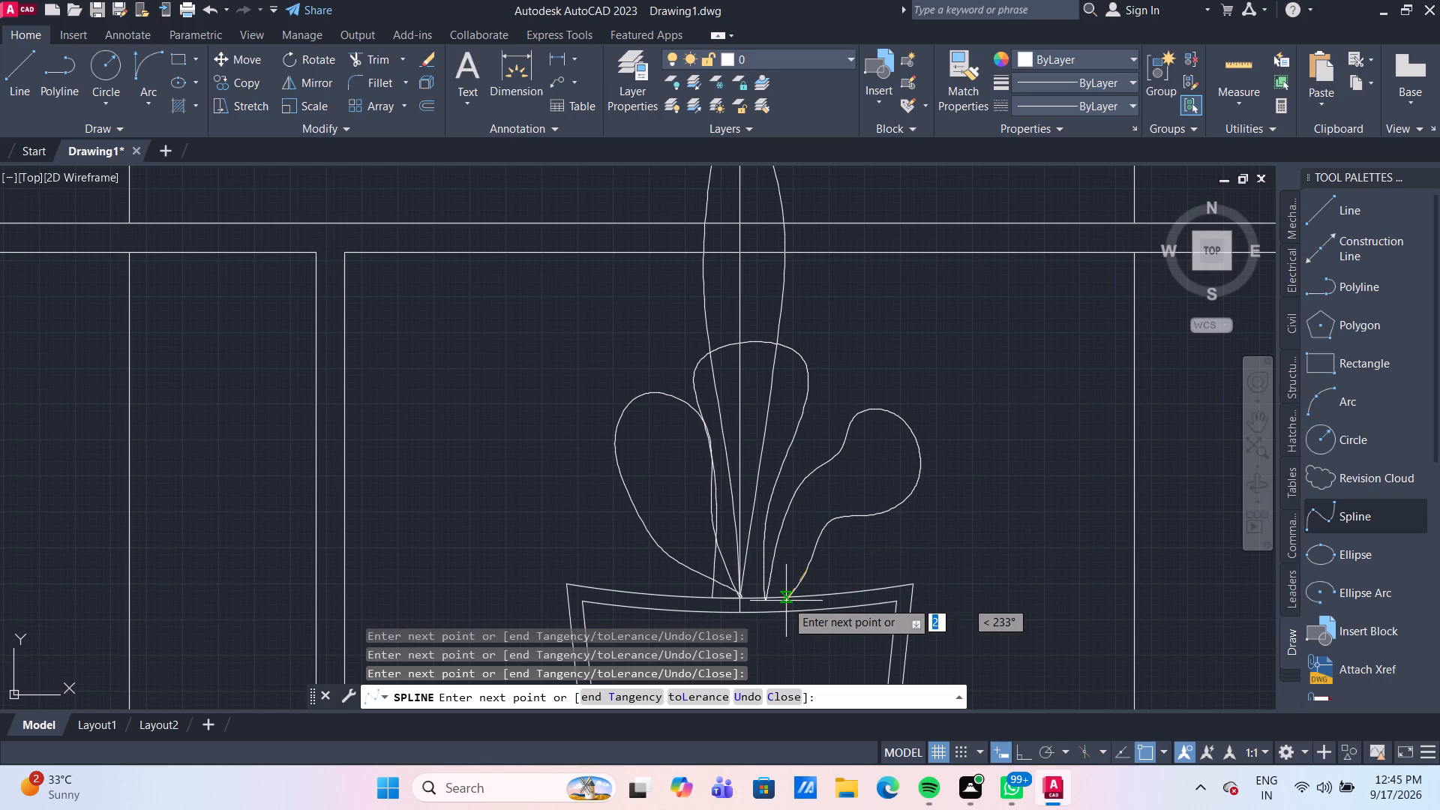
pyautogui.click(787, 601)
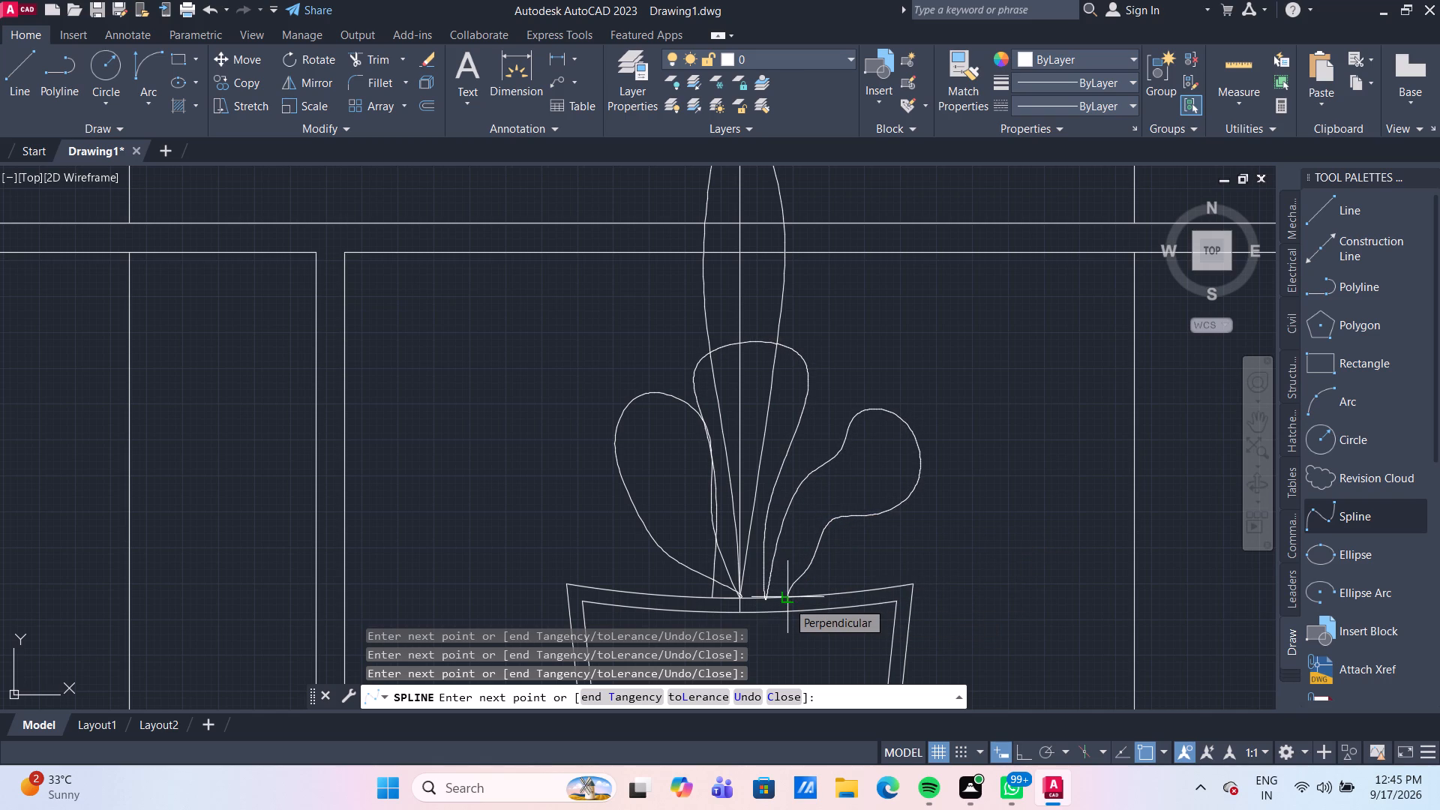
pyautogui.press('Return')
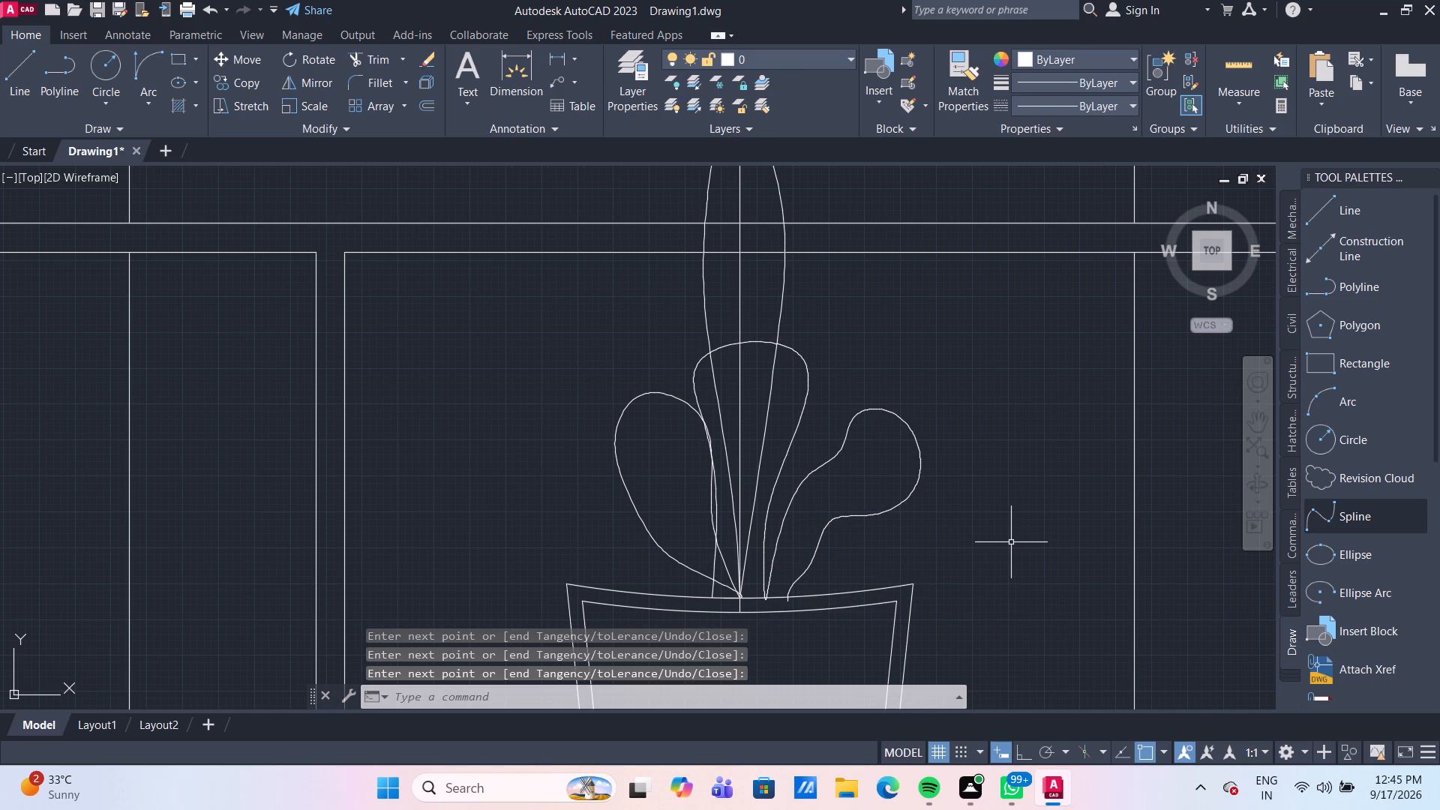
# Offset the tall central leaf outline inward by 1 unit using the Through option.
pyautogui.moveTo(931, 570); pyautogui.dragTo(961, 516, button='middle')
pyautogui.scroll(-1, 964, 519)
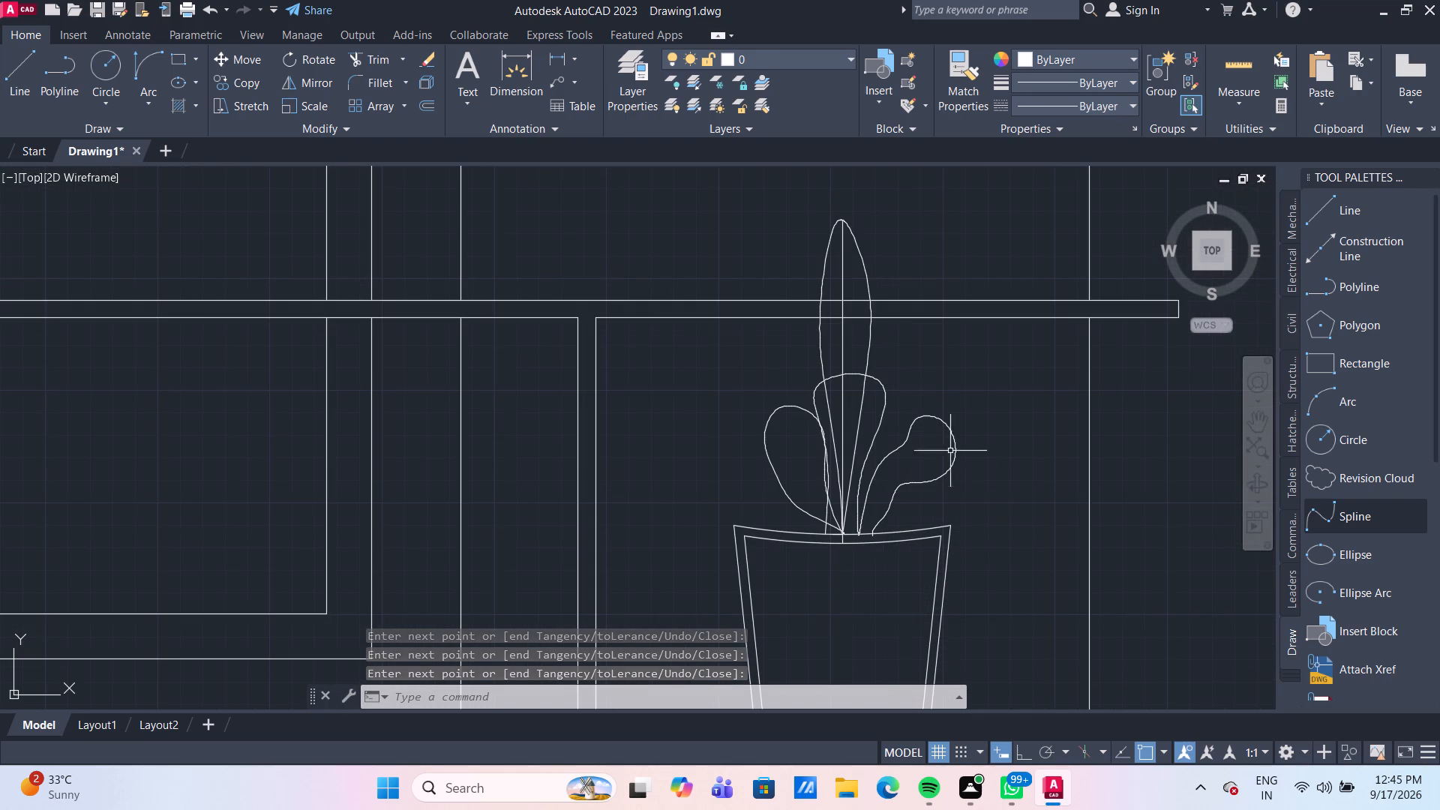
pyautogui.moveTo(946, 389); pyautogui.dragTo(945, 472, button='middle')
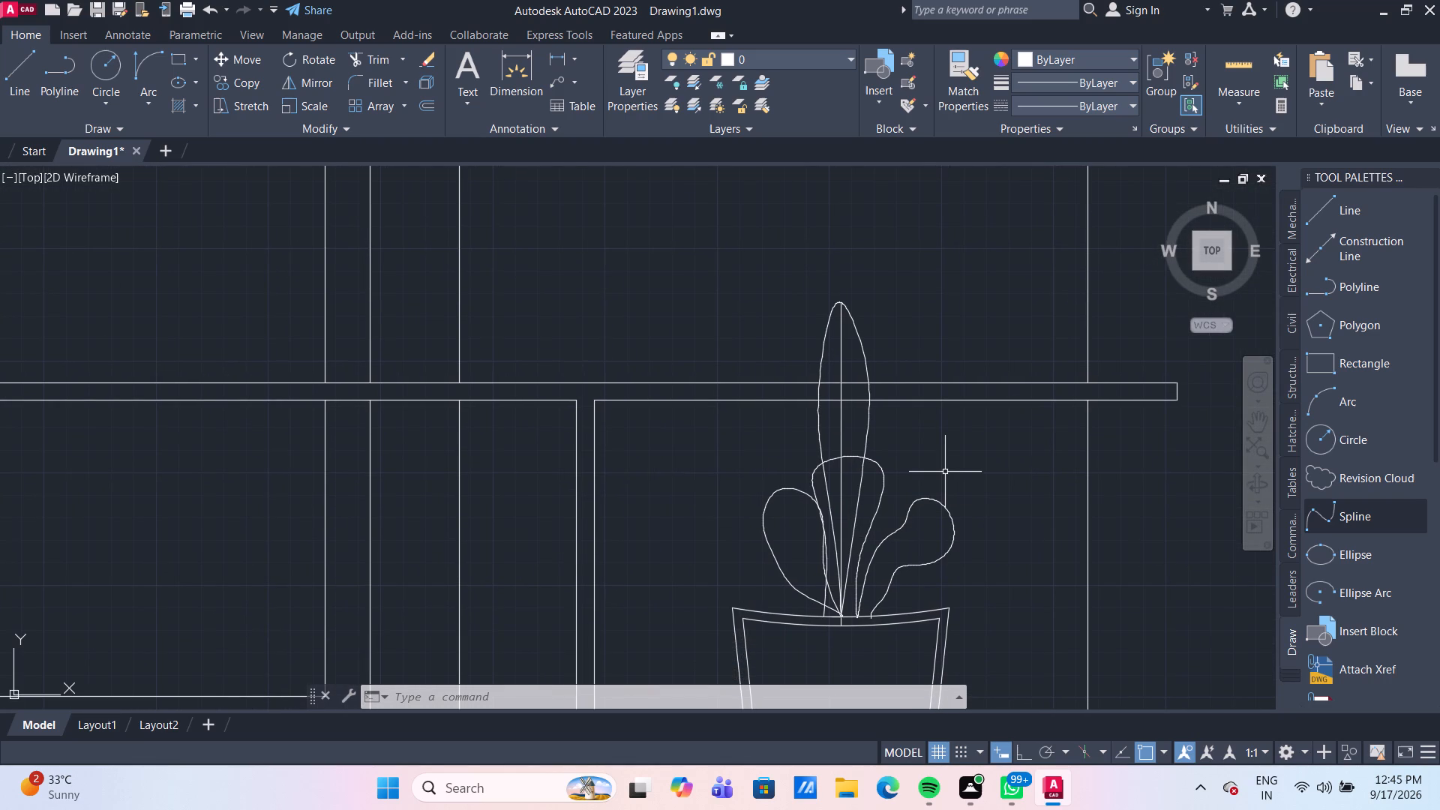
pyautogui.press('o')
pyautogui.press('Return')
pyautogui.press('Return')
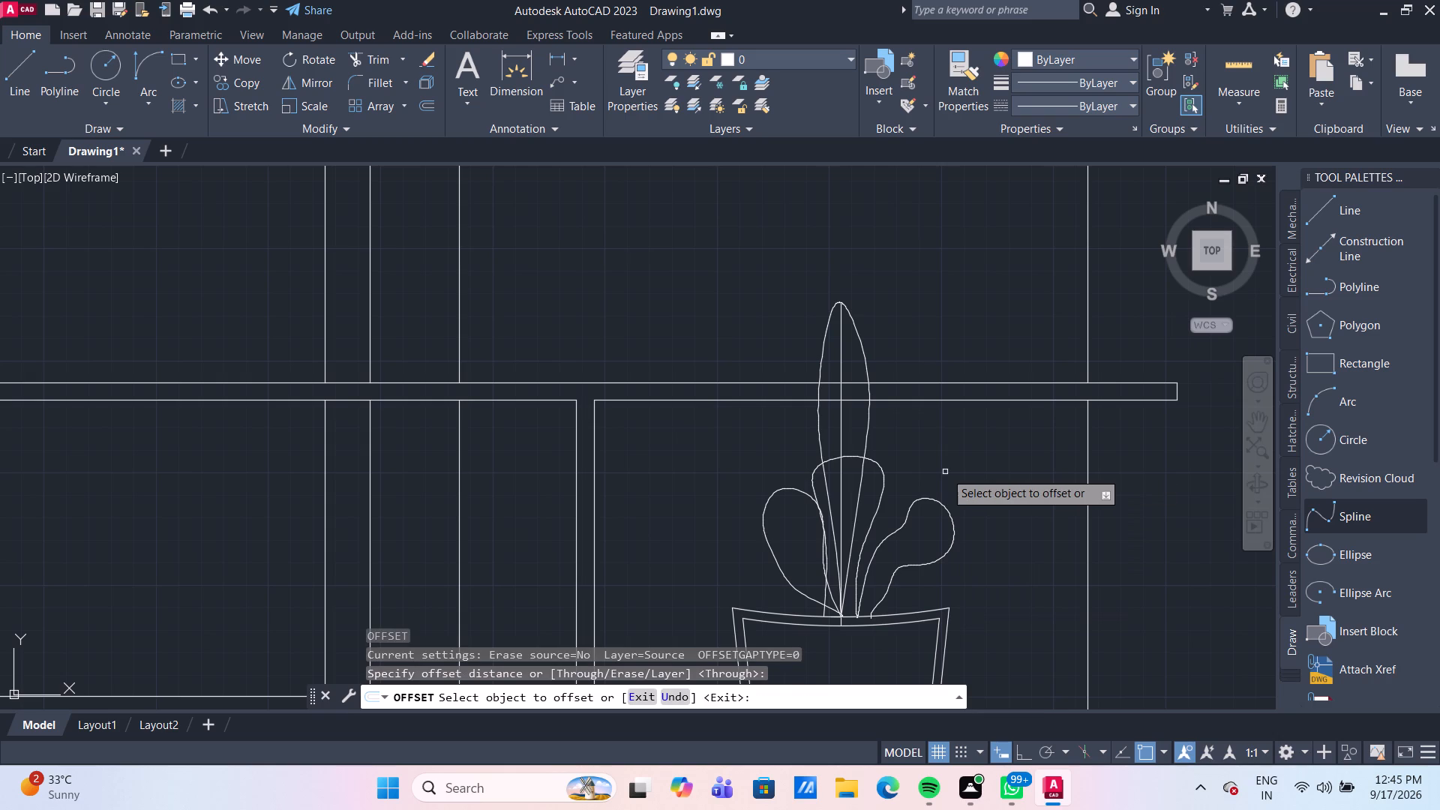
pyautogui.click(862, 346)
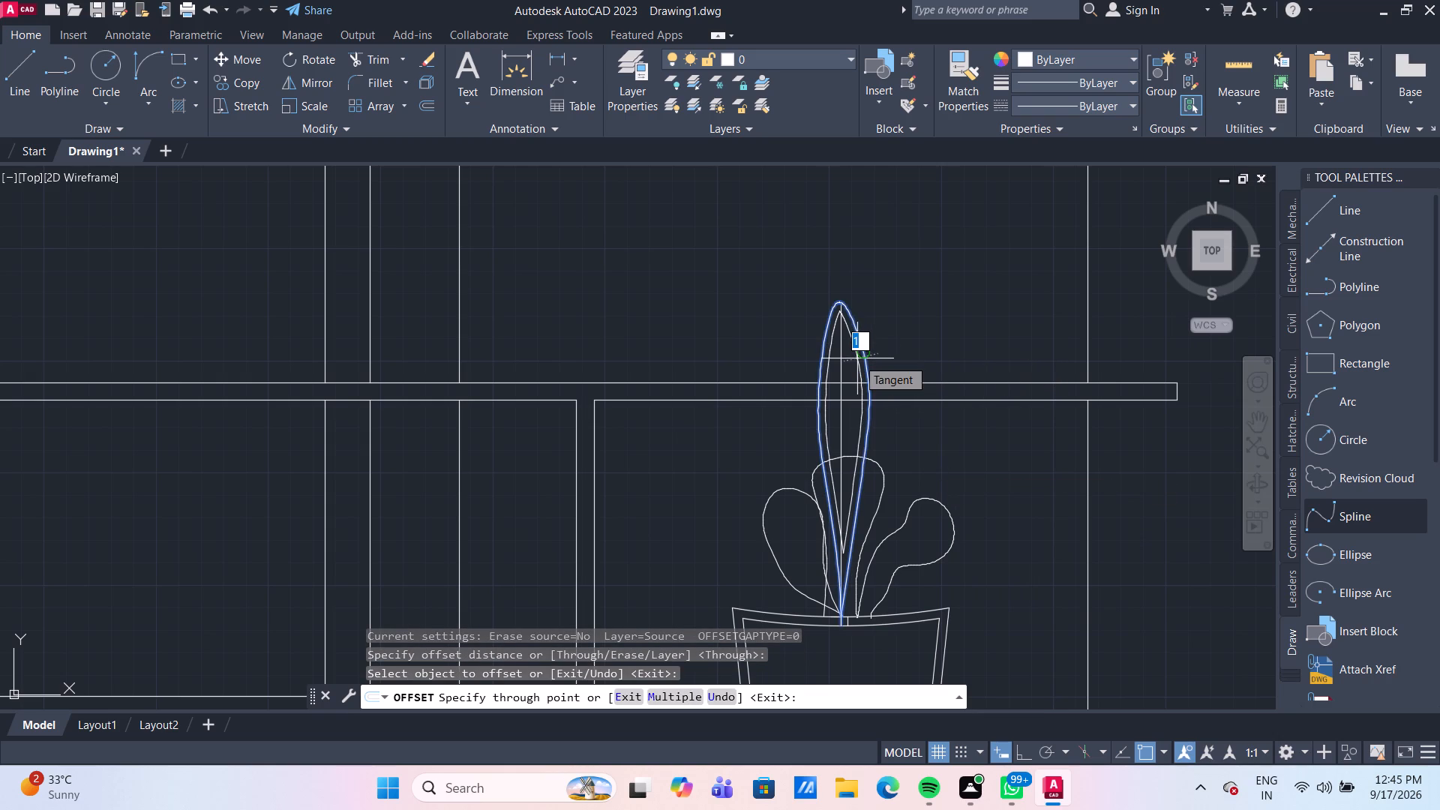
pyautogui.press('1')
pyautogui.press('Return')
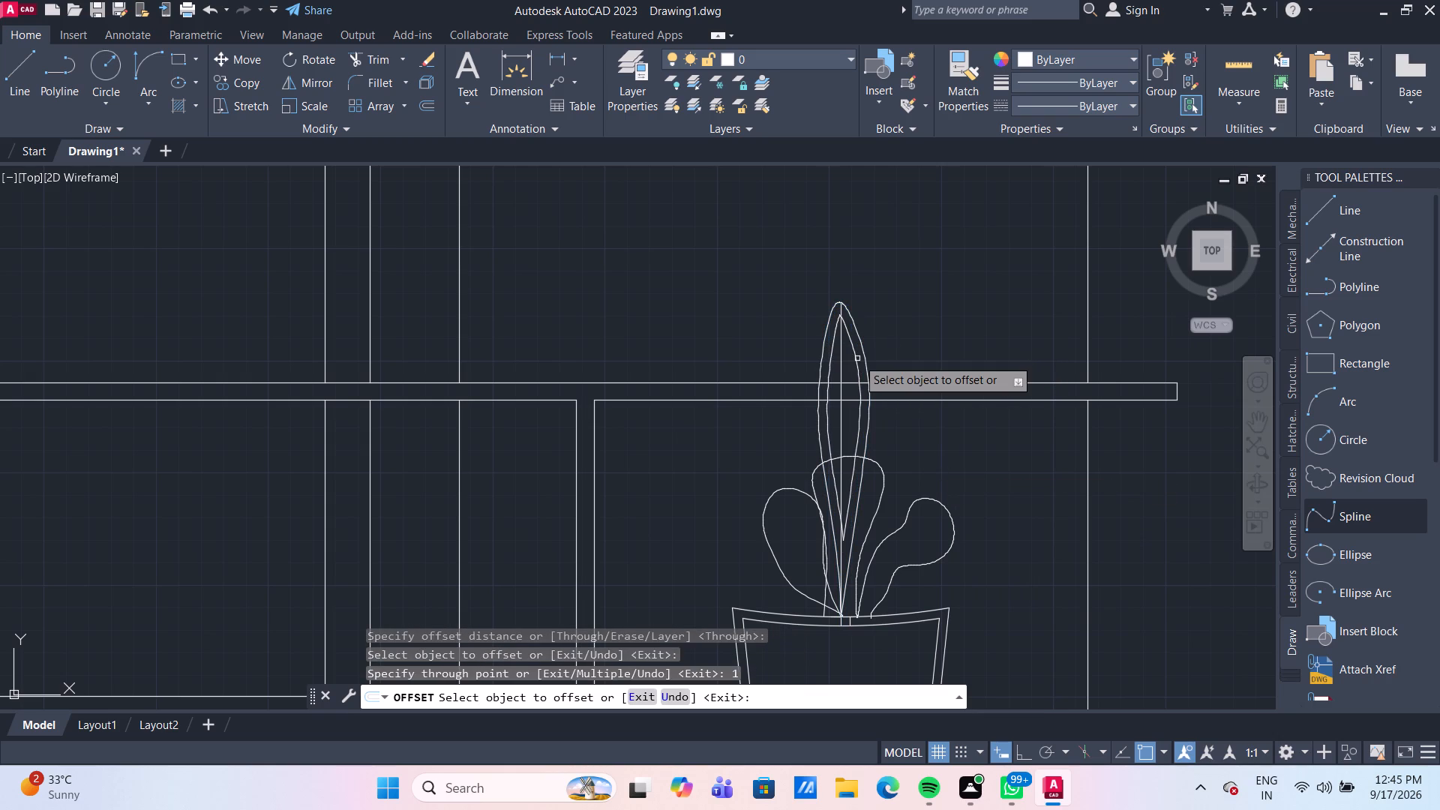
# Offset both inner side curves of the tall central leaf outward by 0.5, placing each copy between the inner and outer outlines.
pyautogui.scroll(1, 866, 424)
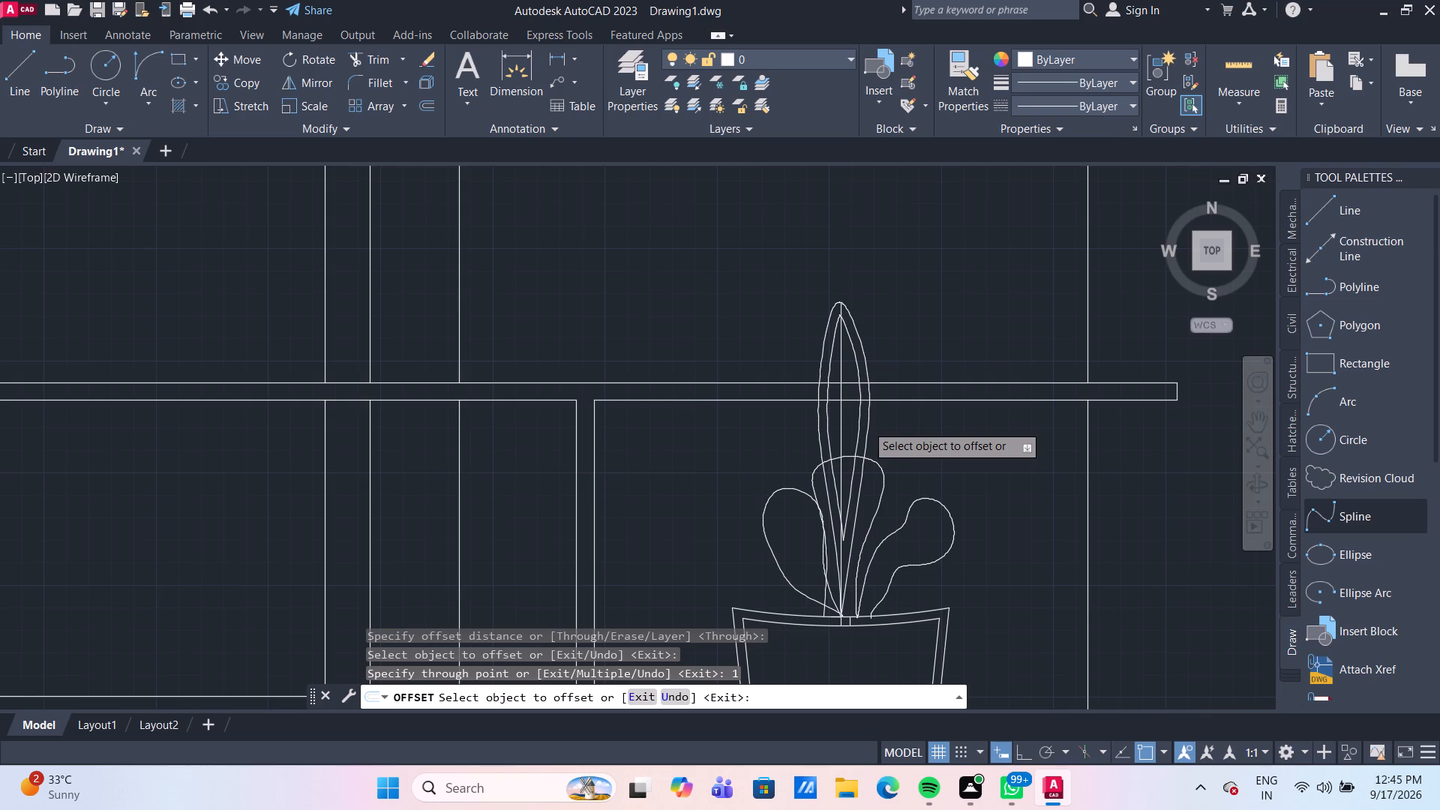
pyautogui.click(854, 416)
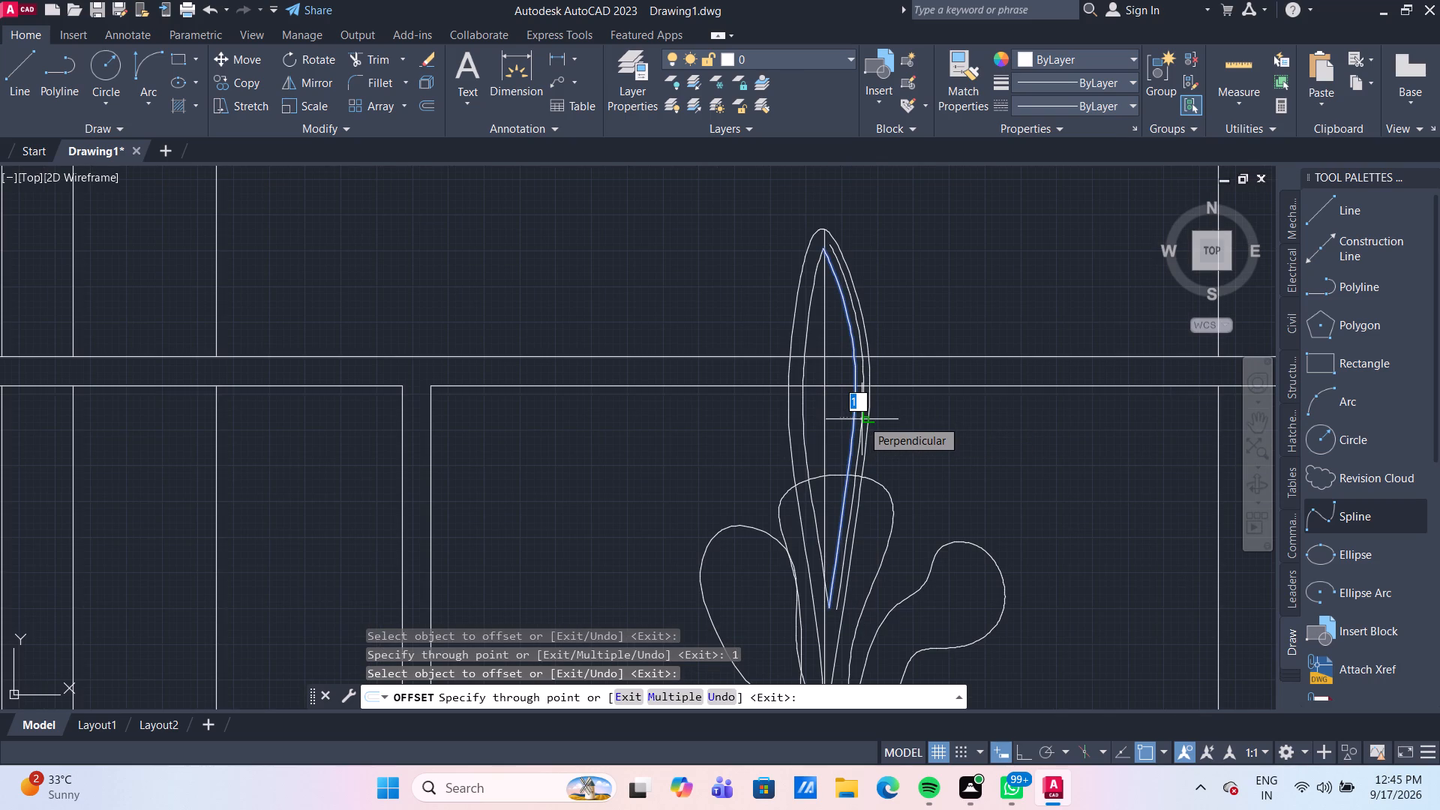
pyautogui.write('0.5')
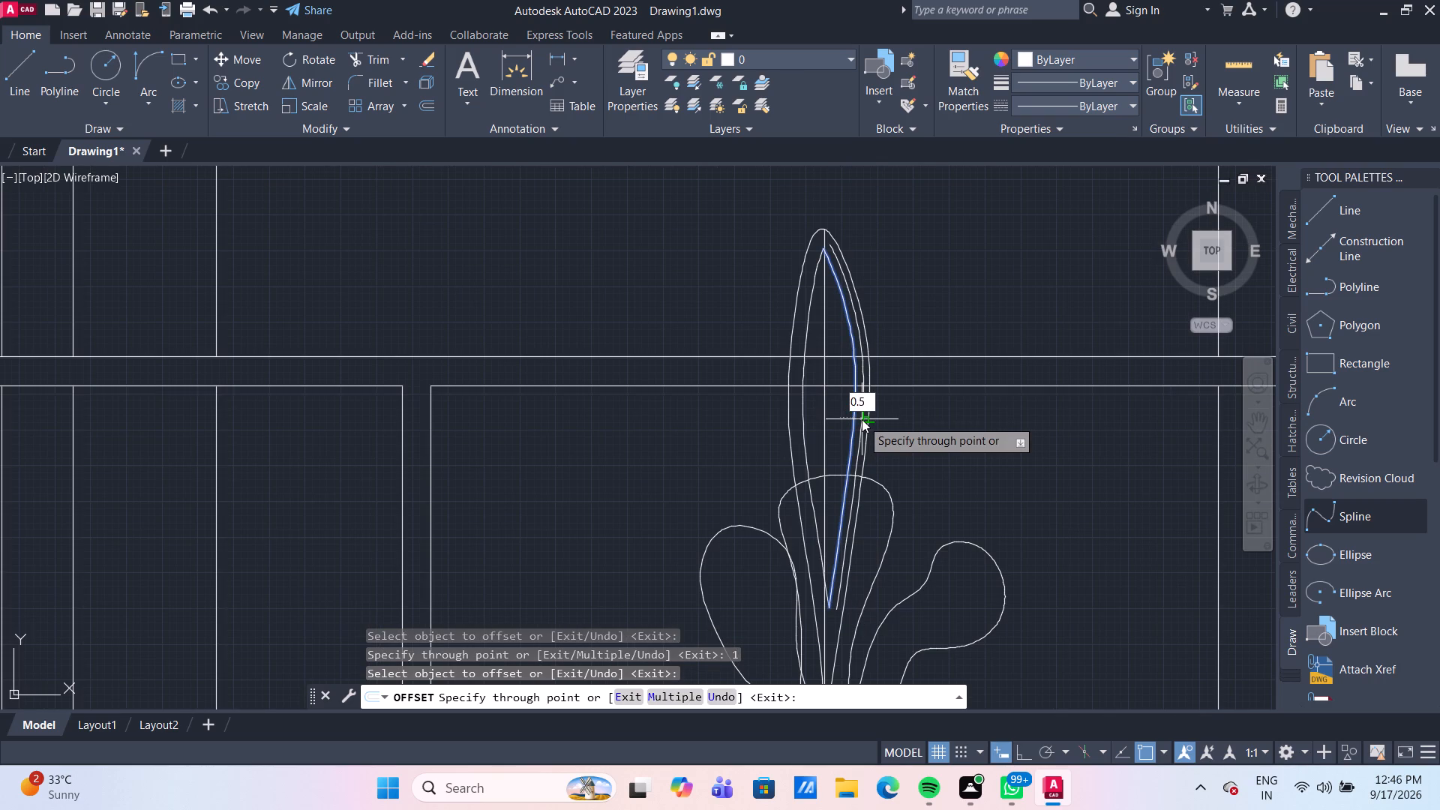
pyautogui.press('Return')
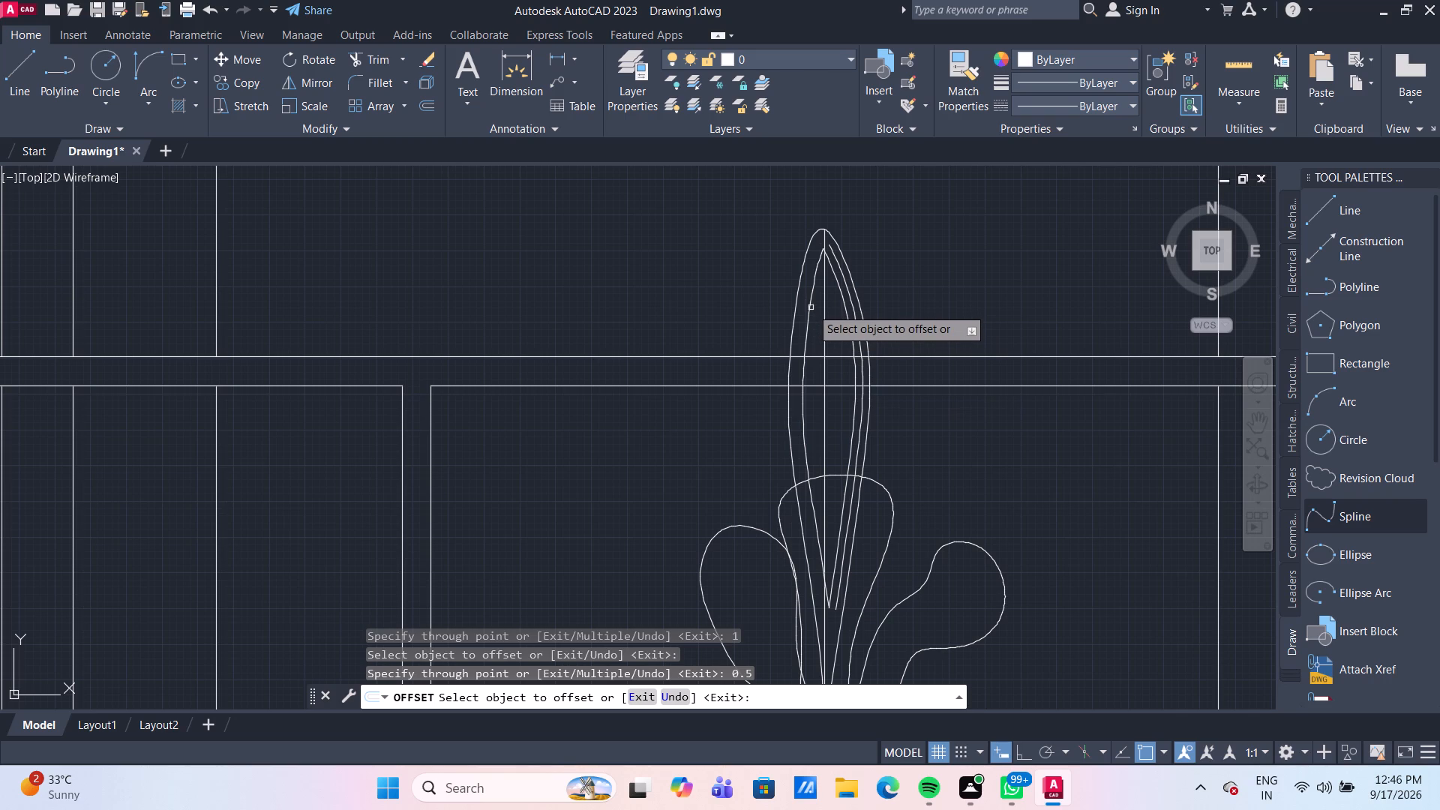
pyautogui.click(811, 307)
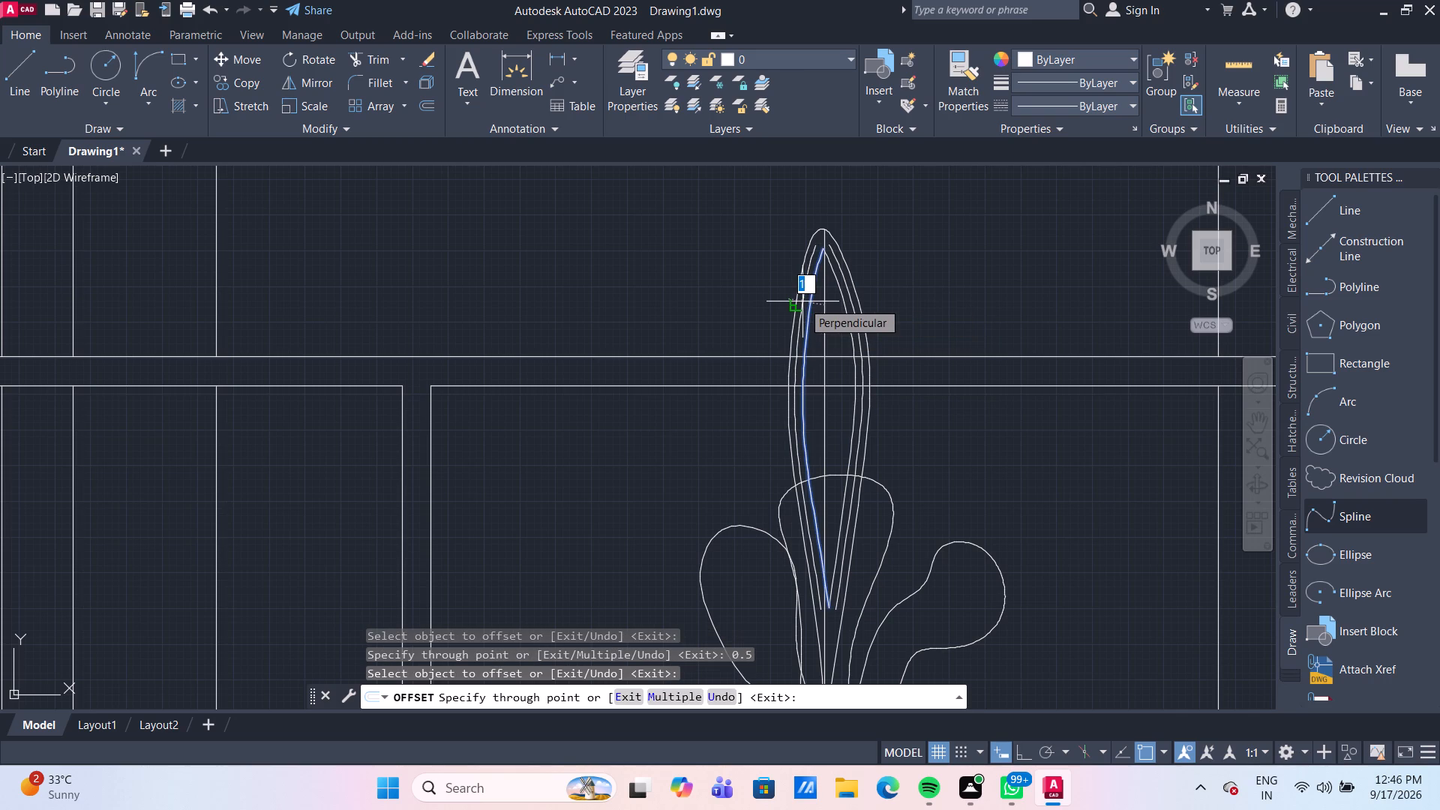
pyautogui.write('0.5')
pyautogui.press('Return')
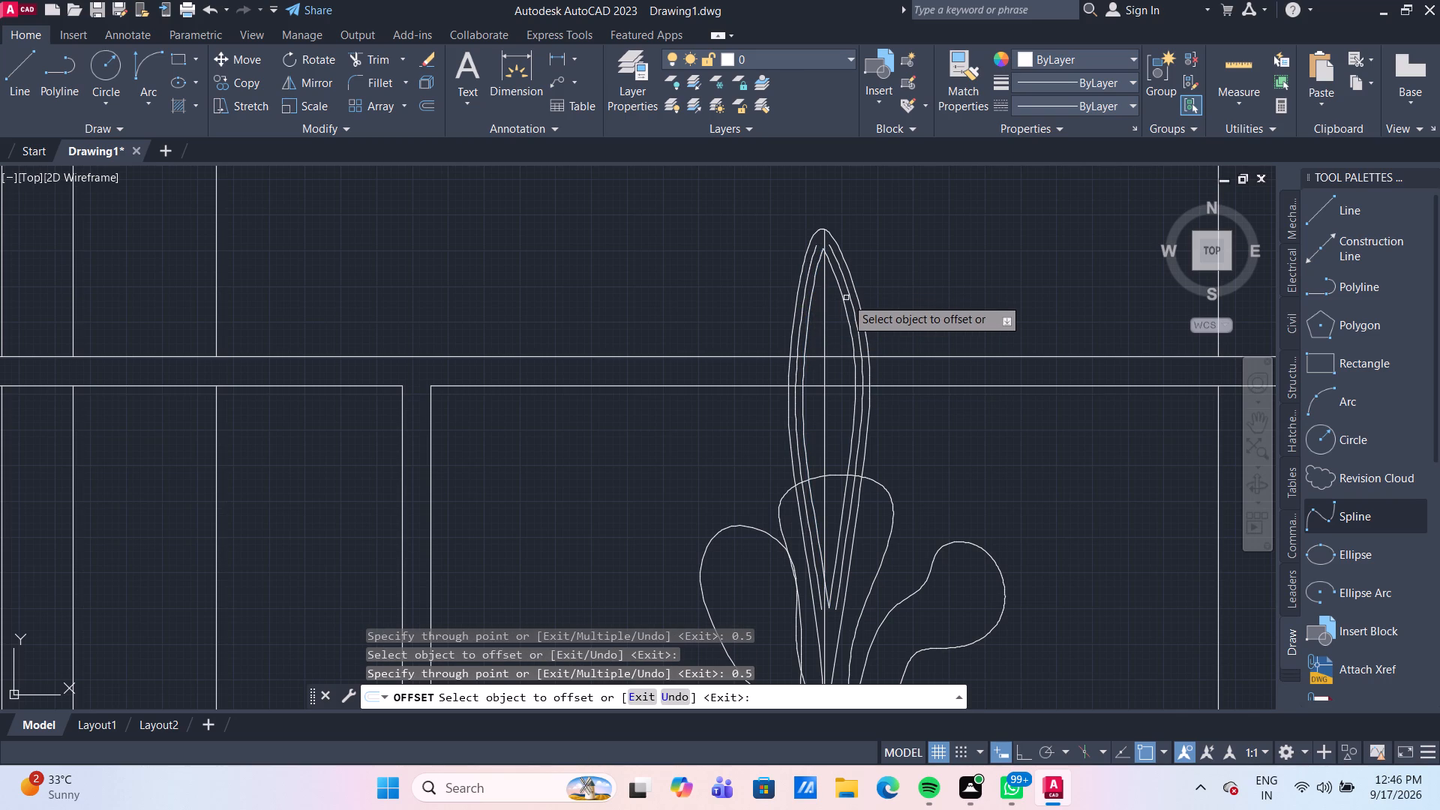
pyautogui.press('Escape')
# Extend the upper ends of the two 0.5-offset curves so they meet near the tip of the tall leaf.
pyautogui.scroll(2, 880, 277)
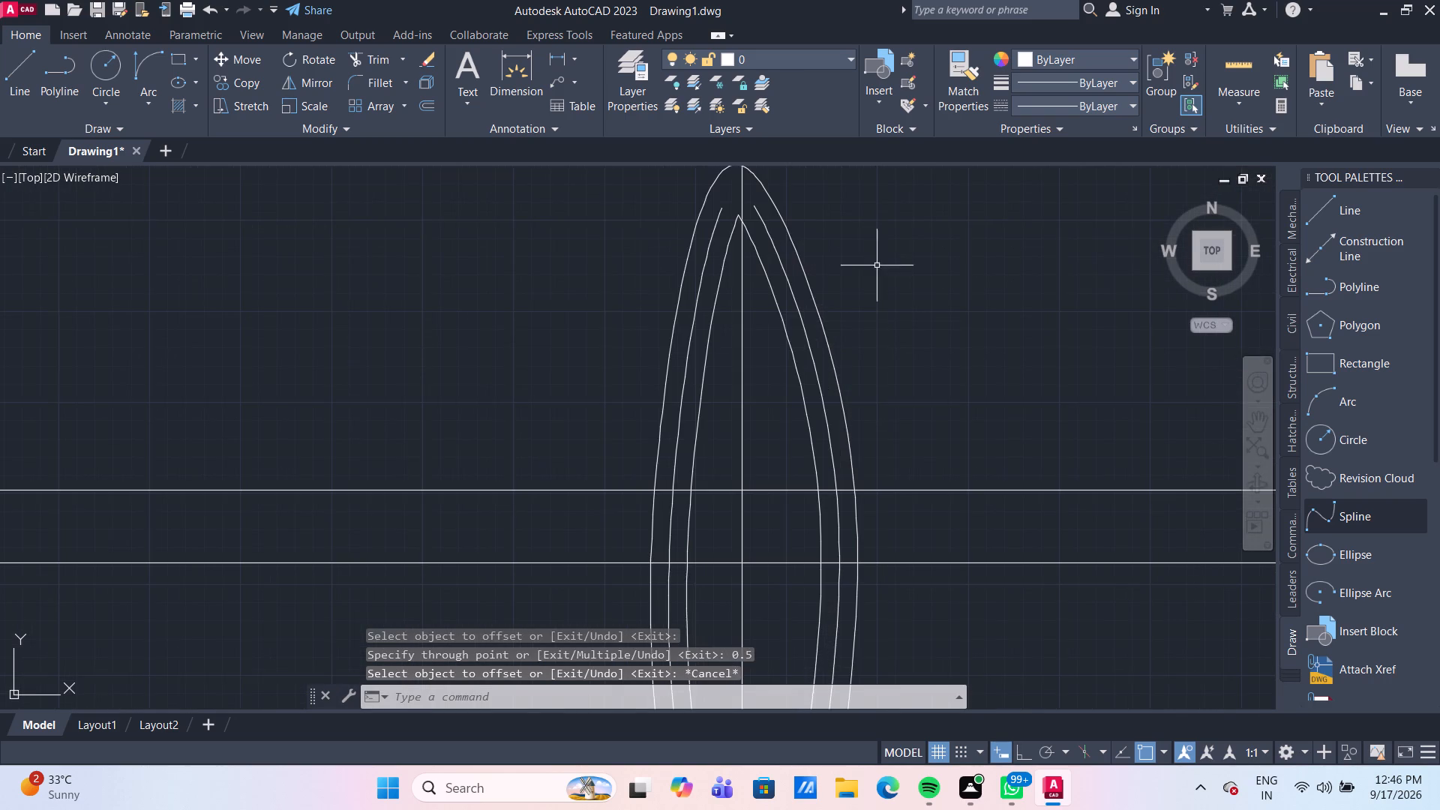
pyautogui.moveTo(888, 304); pyautogui.dragTo(903, 381, button='middle')
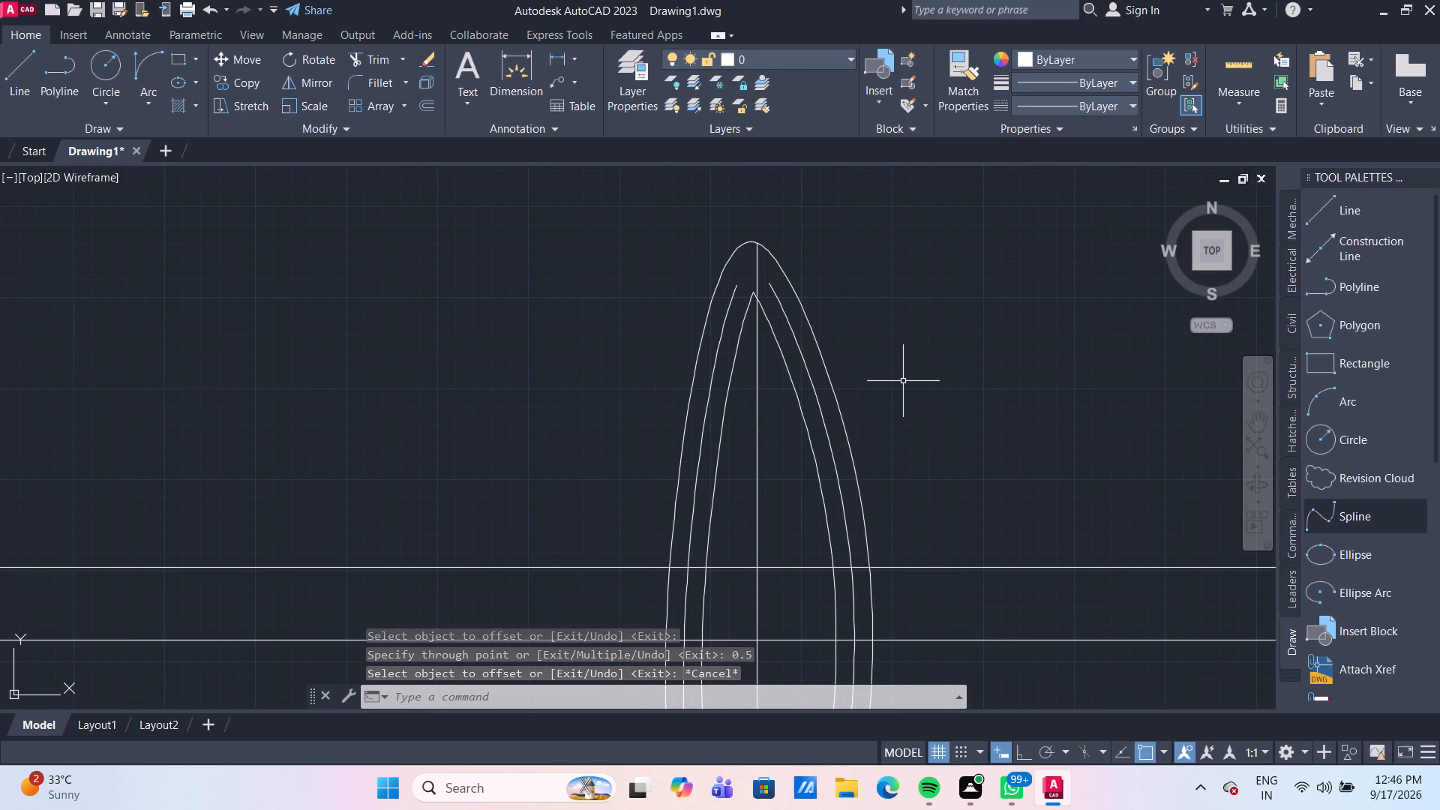
pyautogui.press('e')
pyautogui.press('x')
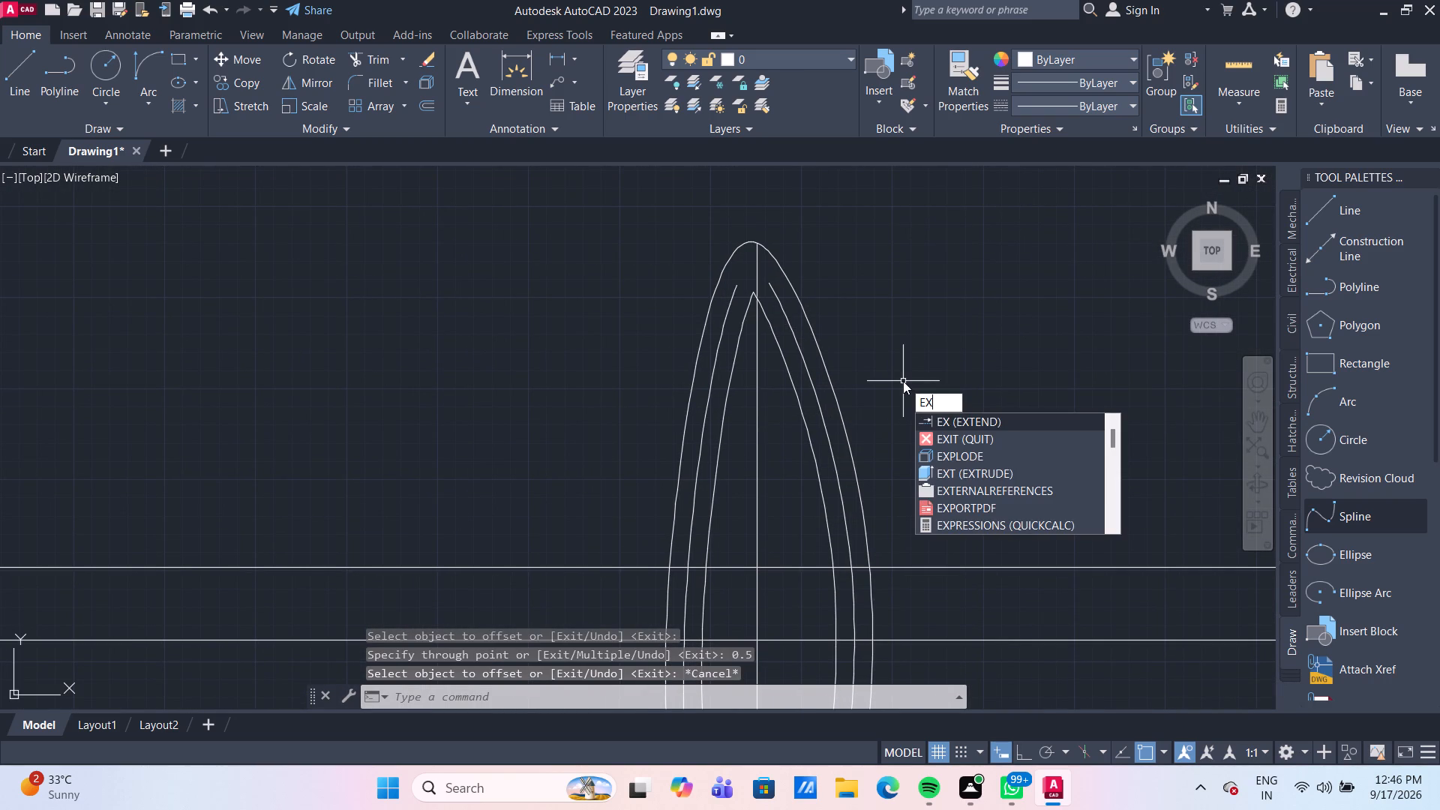
pyautogui.press('Return')
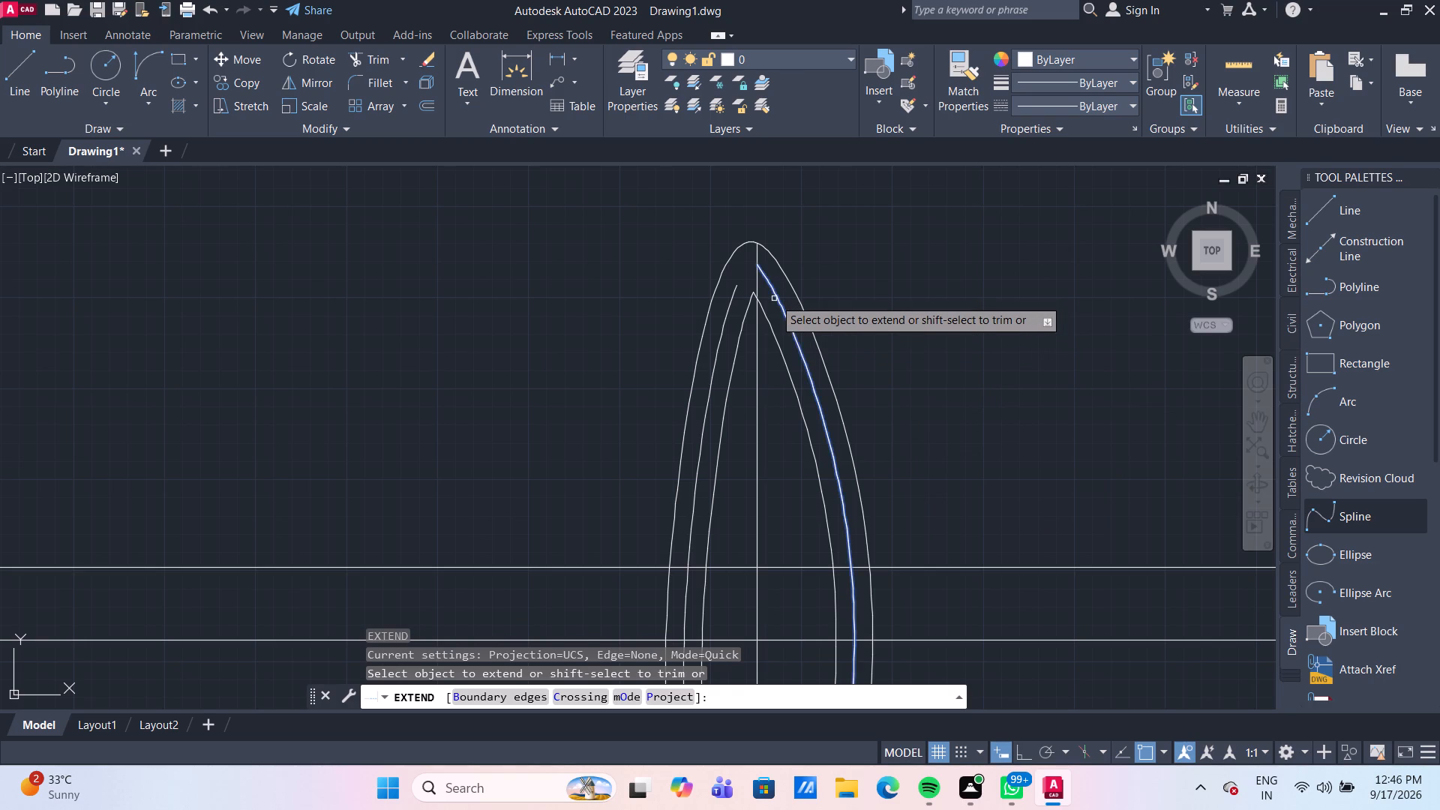
pyautogui.click(774, 298)
pyautogui.click(738, 289)
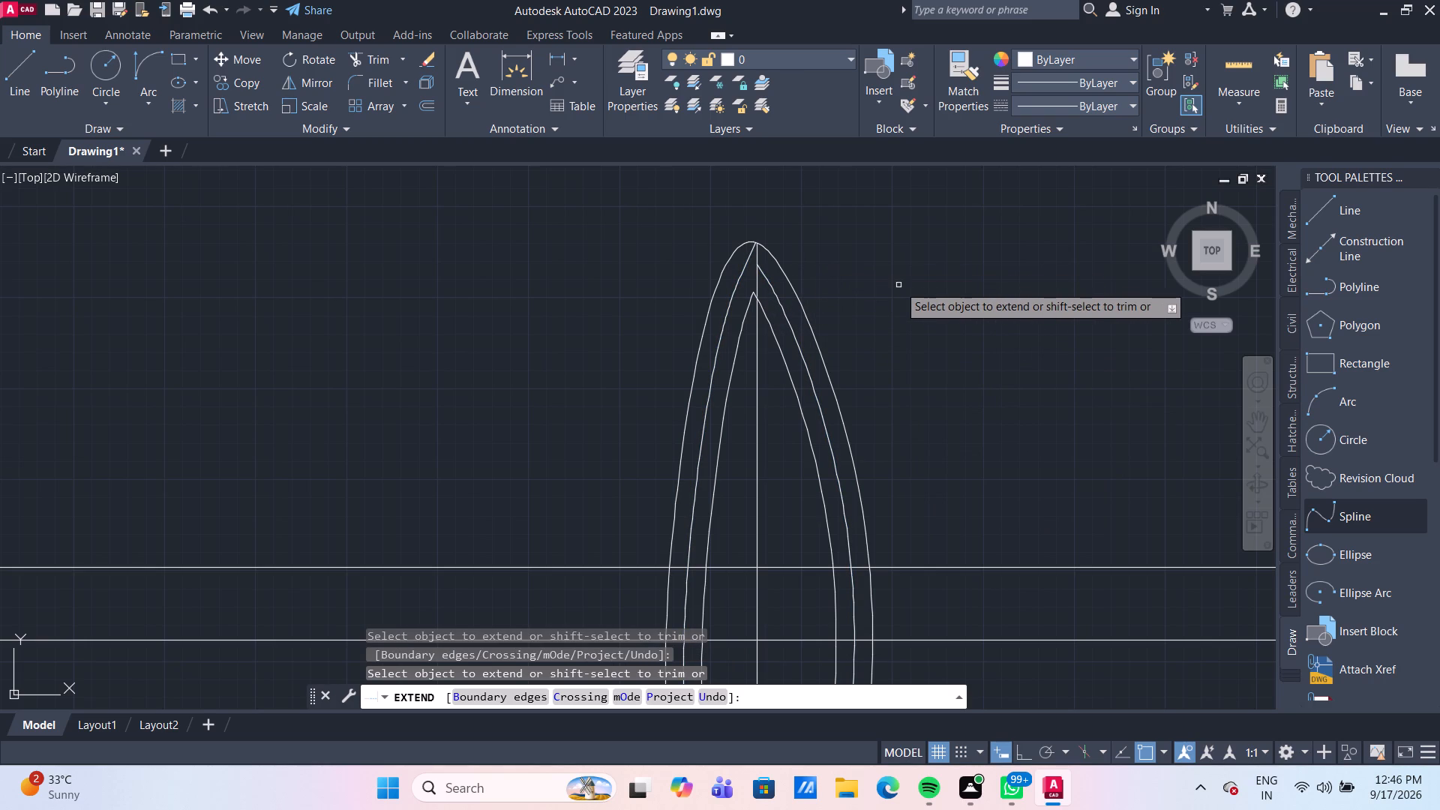
pyautogui.scroll(1, 754, 269)
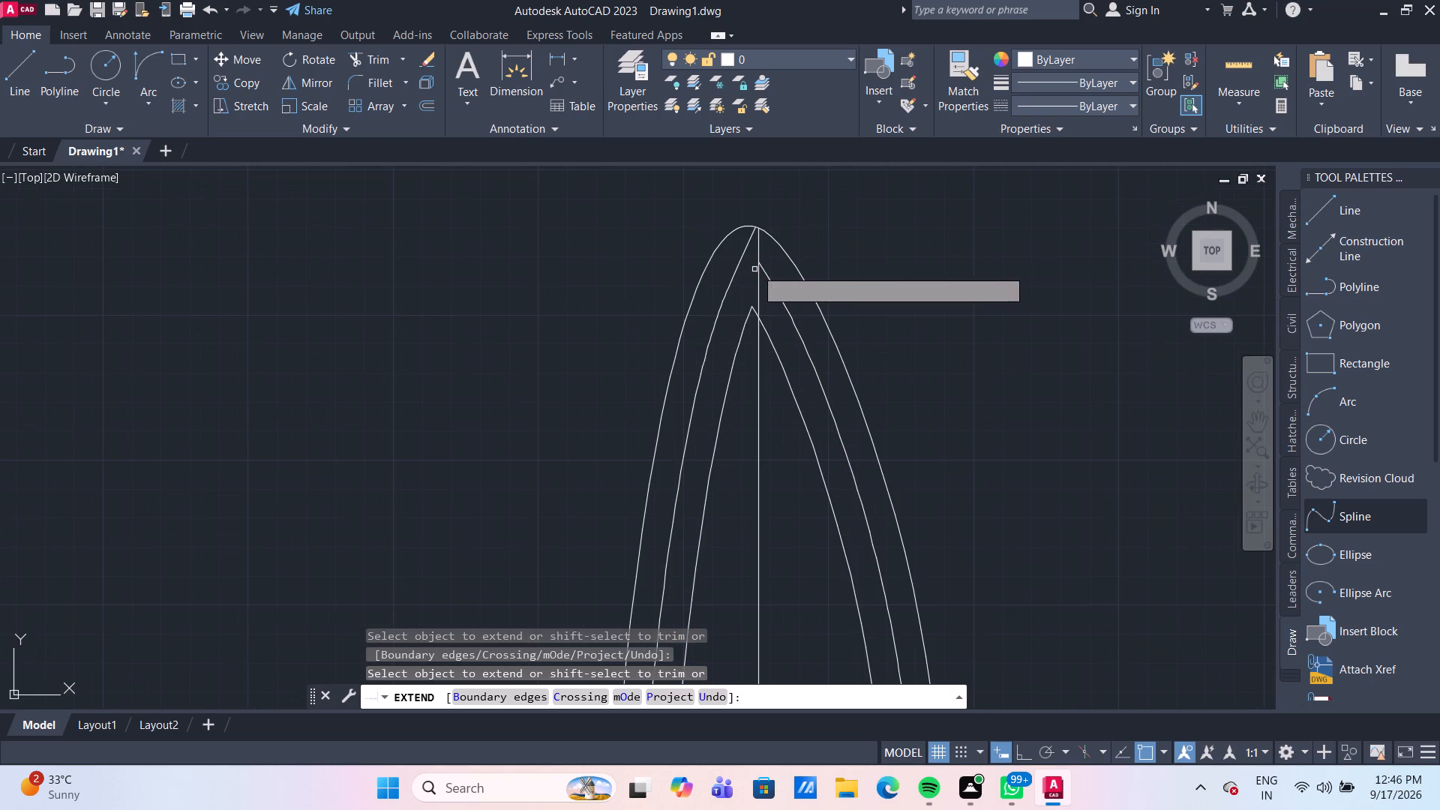
pyautogui.click(763, 268)
pyautogui.press('Escape')
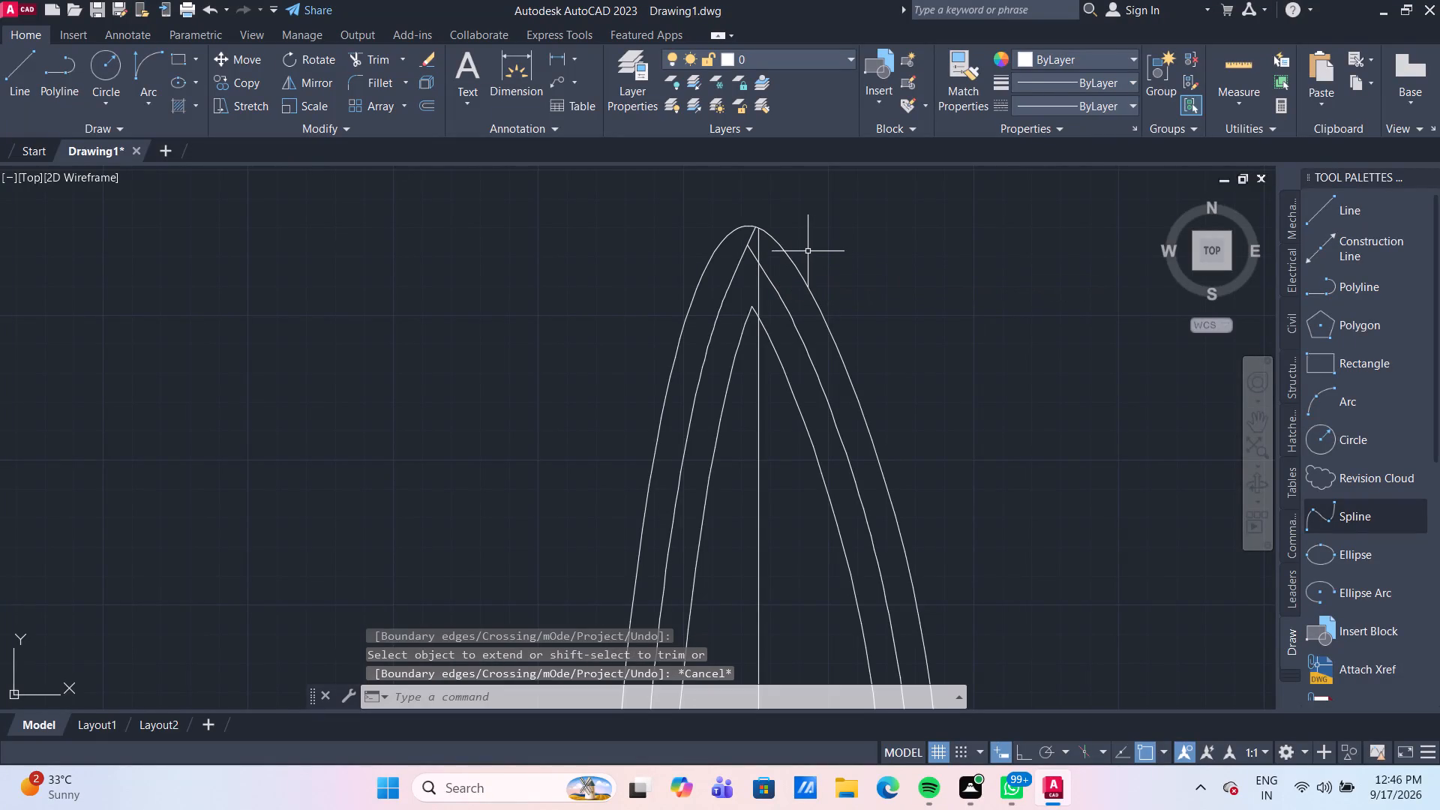
# Trim the overshooting curve end at the tall leaf's tip and remove the vertical centre line inside the leaf.
pyautogui.moveTo(838, 298); pyautogui.dragTo(842, 373, button='middle')
pyautogui.write('TR')
pyautogui.press('Return')
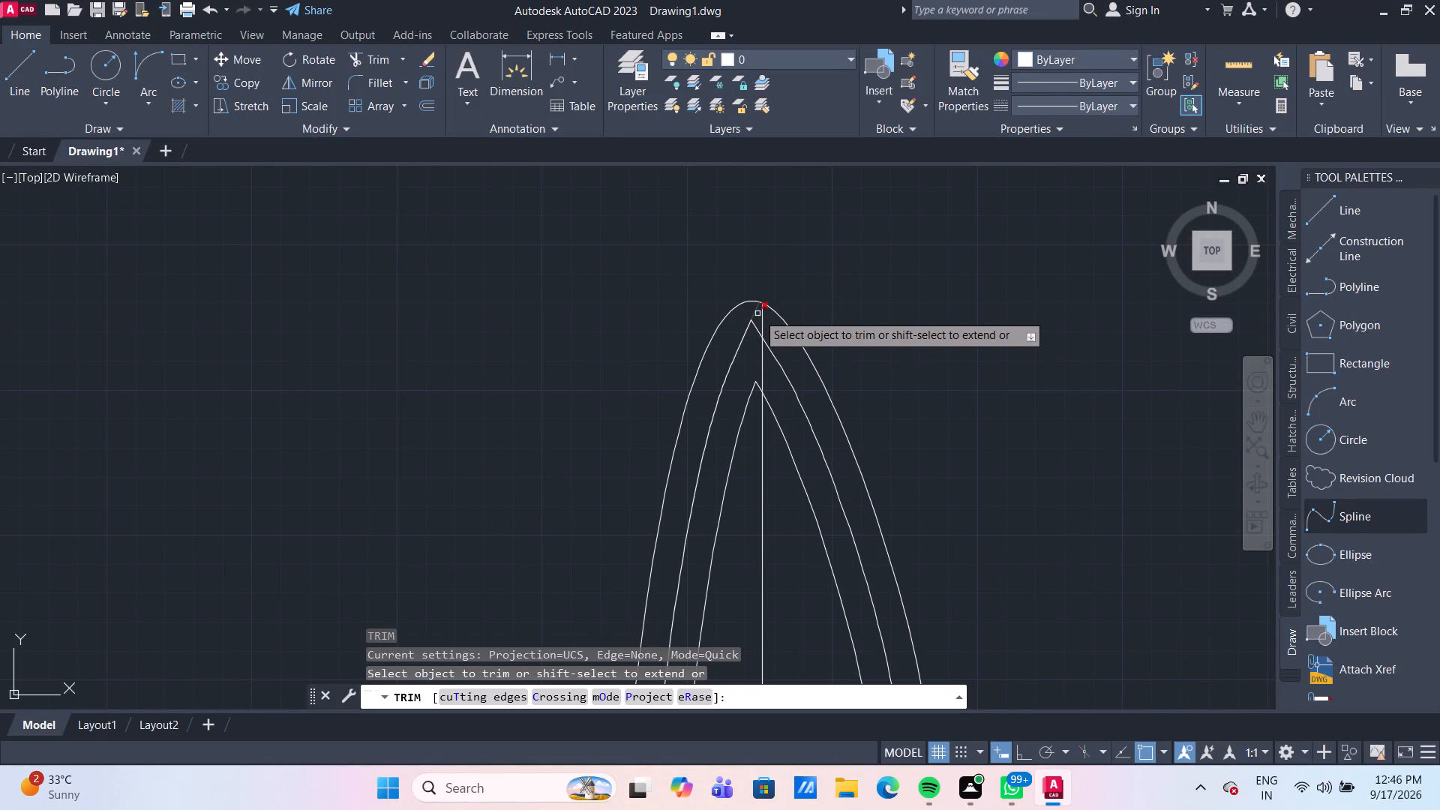
pyautogui.click(757, 313)
pyautogui.click(763, 315)
pyautogui.moveTo(763, 352); pyautogui.dragTo(766, 370)
pyautogui.click(757, 436)
pyautogui.click(765, 439)
# Trim away the tall leaf's outlines where they pass behind the rounded middle leaf.
pyautogui.scroll(-3, 826, 373)
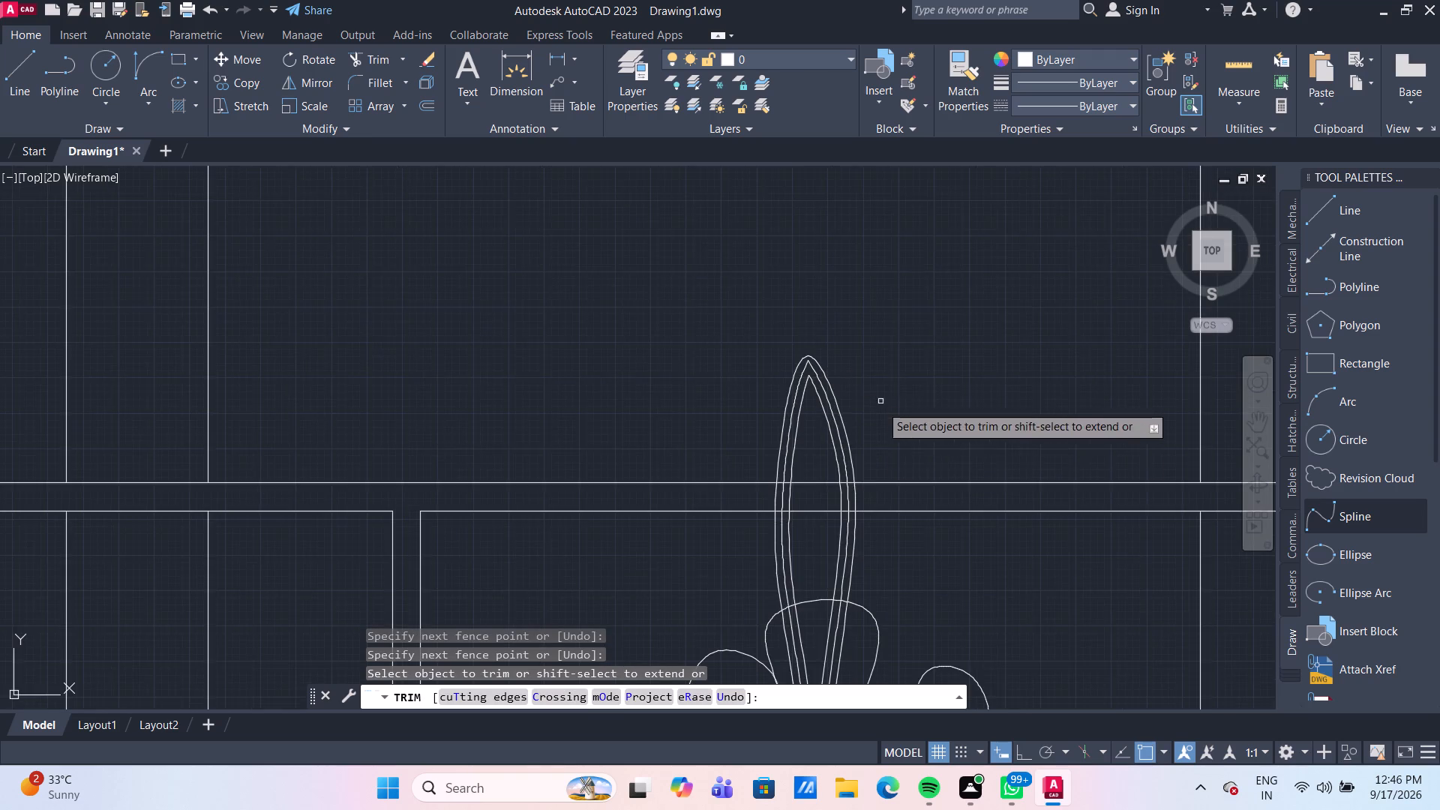
pyautogui.moveTo(878, 445); pyautogui.dragTo(829, 353, button='middle')
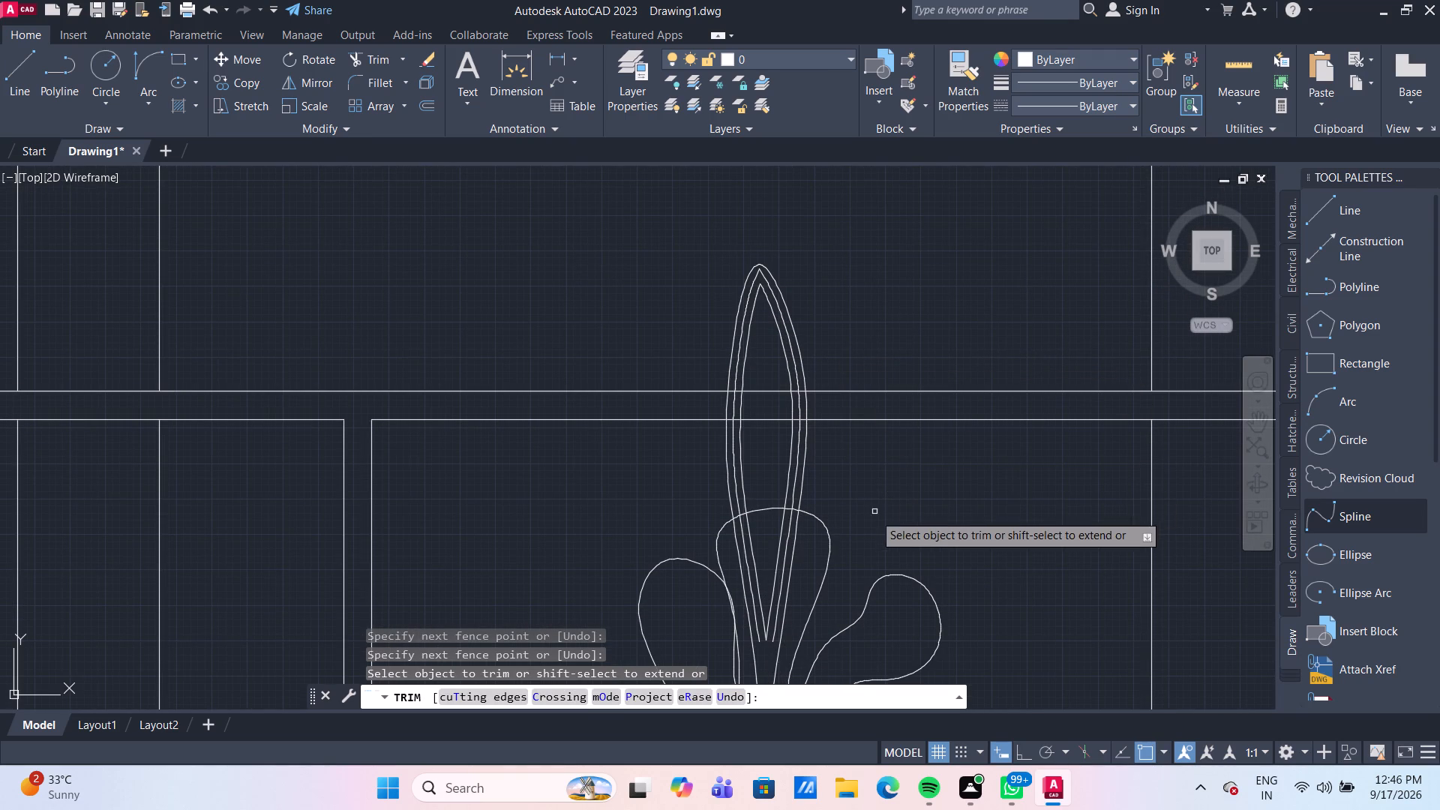
pyautogui.moveTo(874, 493); pyautogui.dragTo(871, 395, button='middle')
pyautogui.moveTo(891, 452); pyautogui.dragTo(889, 394, button='middle')
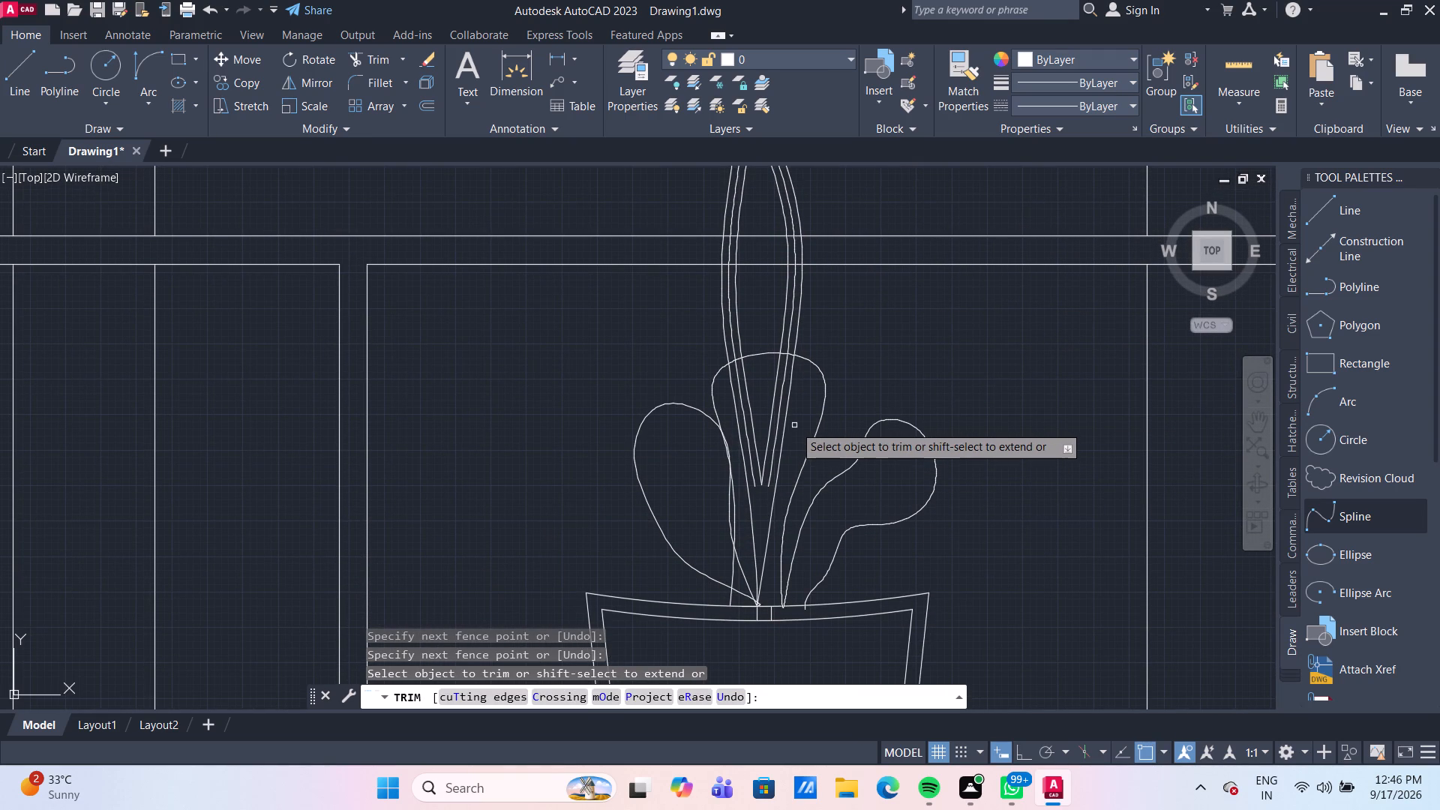
pyautogui.click(727, 393)
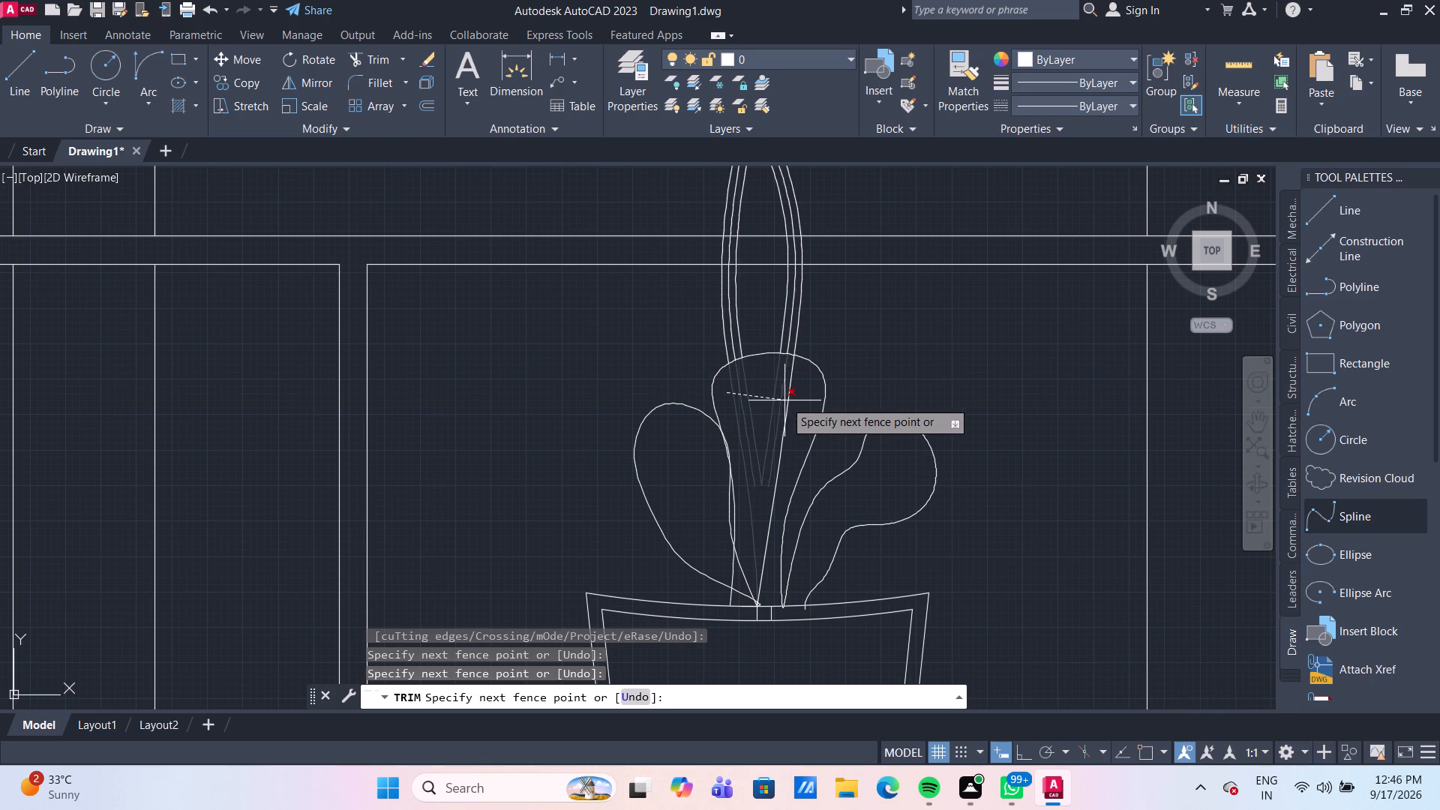
pyautogui.click(798, 403)
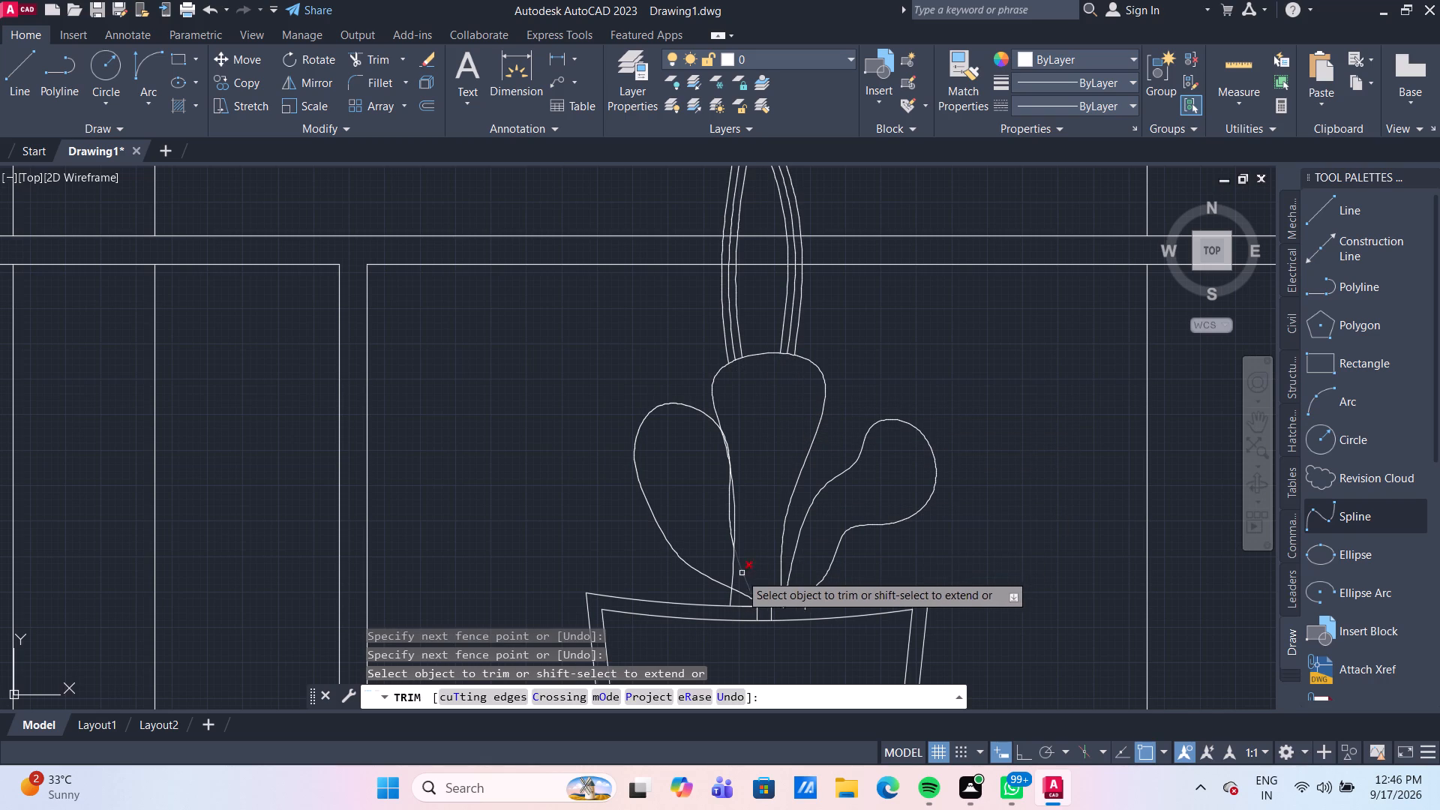
# Trim the middle leaf's lower left edge where it overlaps the left leaf.
pyautogui.click(733, 577)
pyautogui.click(729, 596)
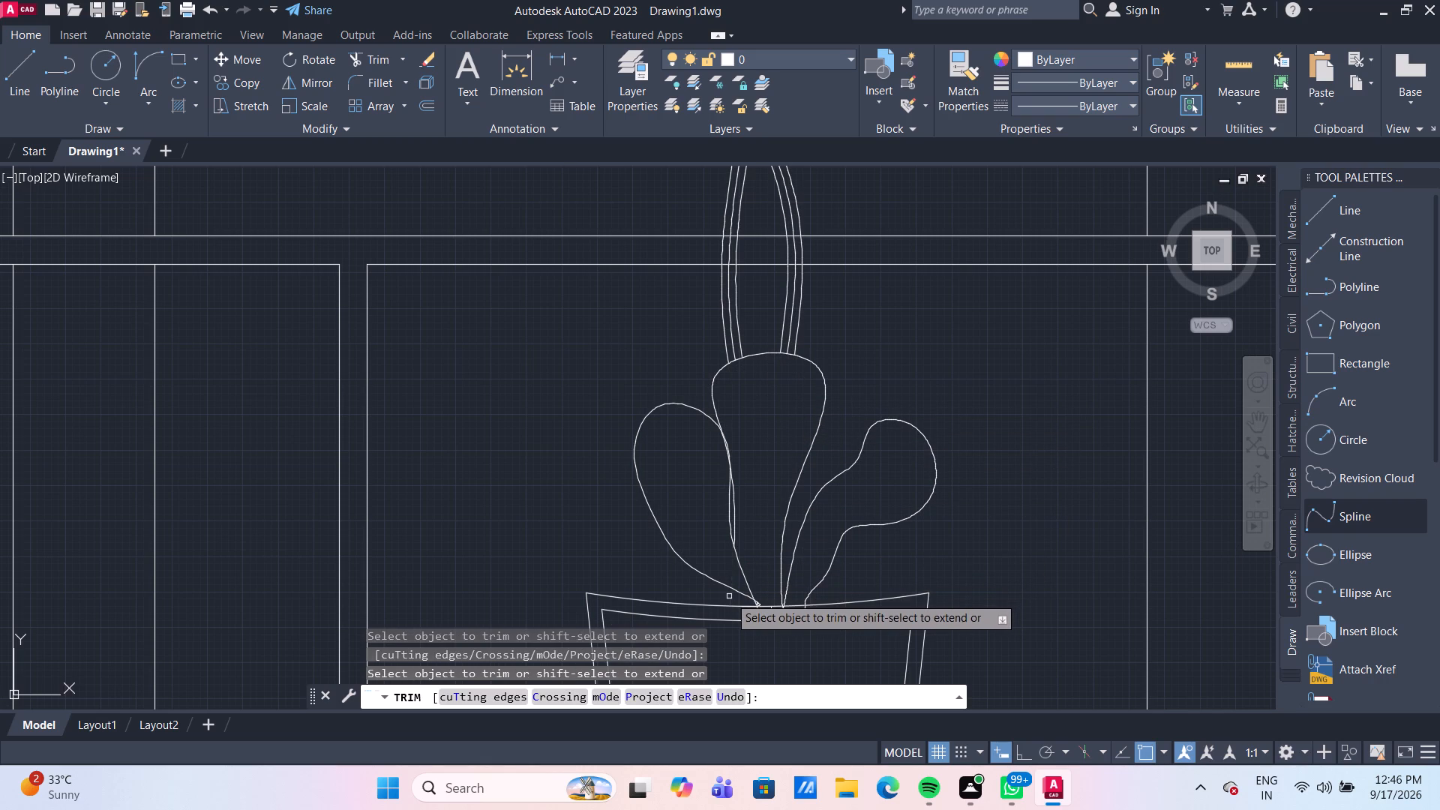
pyautogui.click(729, 508)
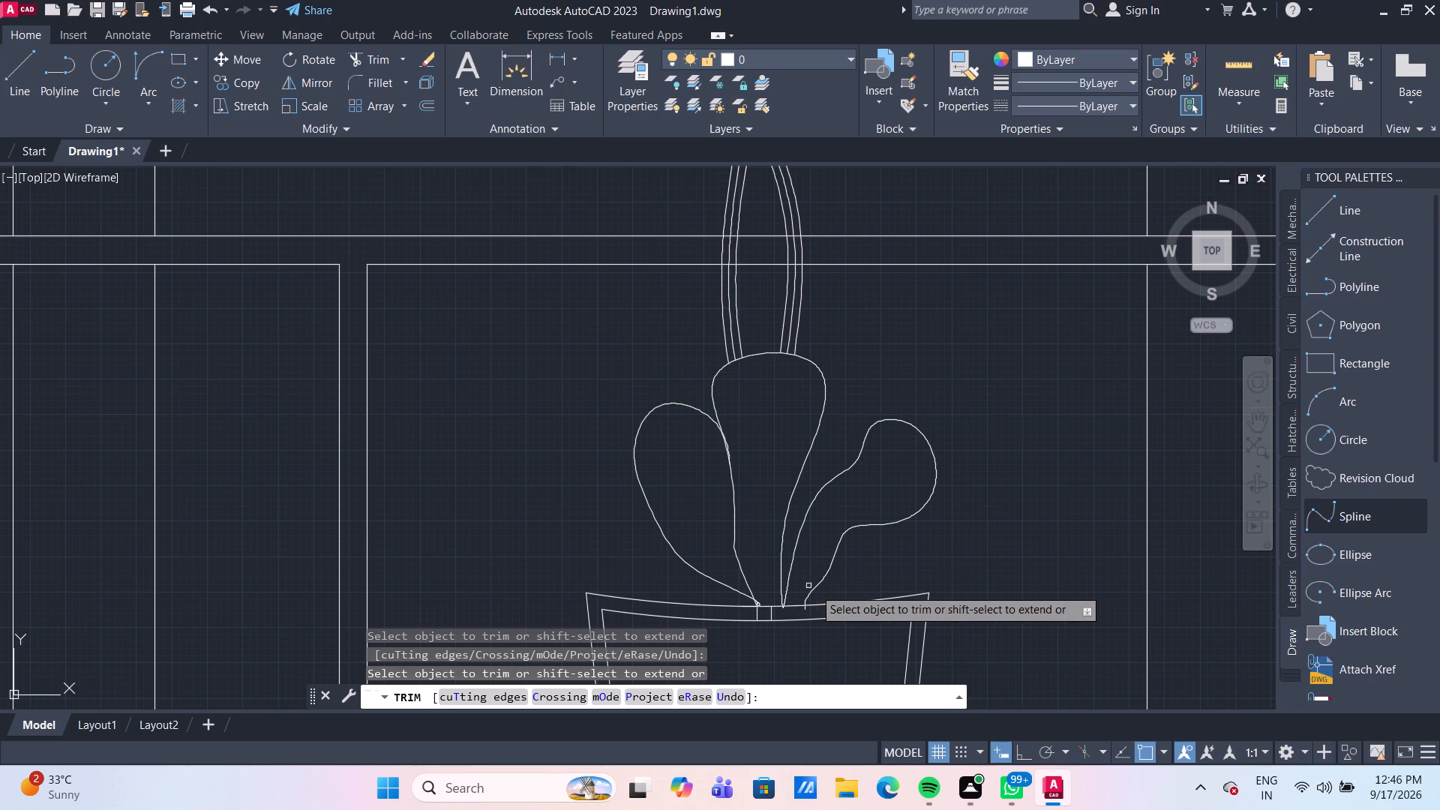
# Trim the two short stem lines inside the pot rim and the middle and right leaf ends projecting below the rim.
pyautogui.moveTo(826, 582); pyautogui.dragTo(820, 493, button='middle')
pyautogui.scroll(2, 792, 528)
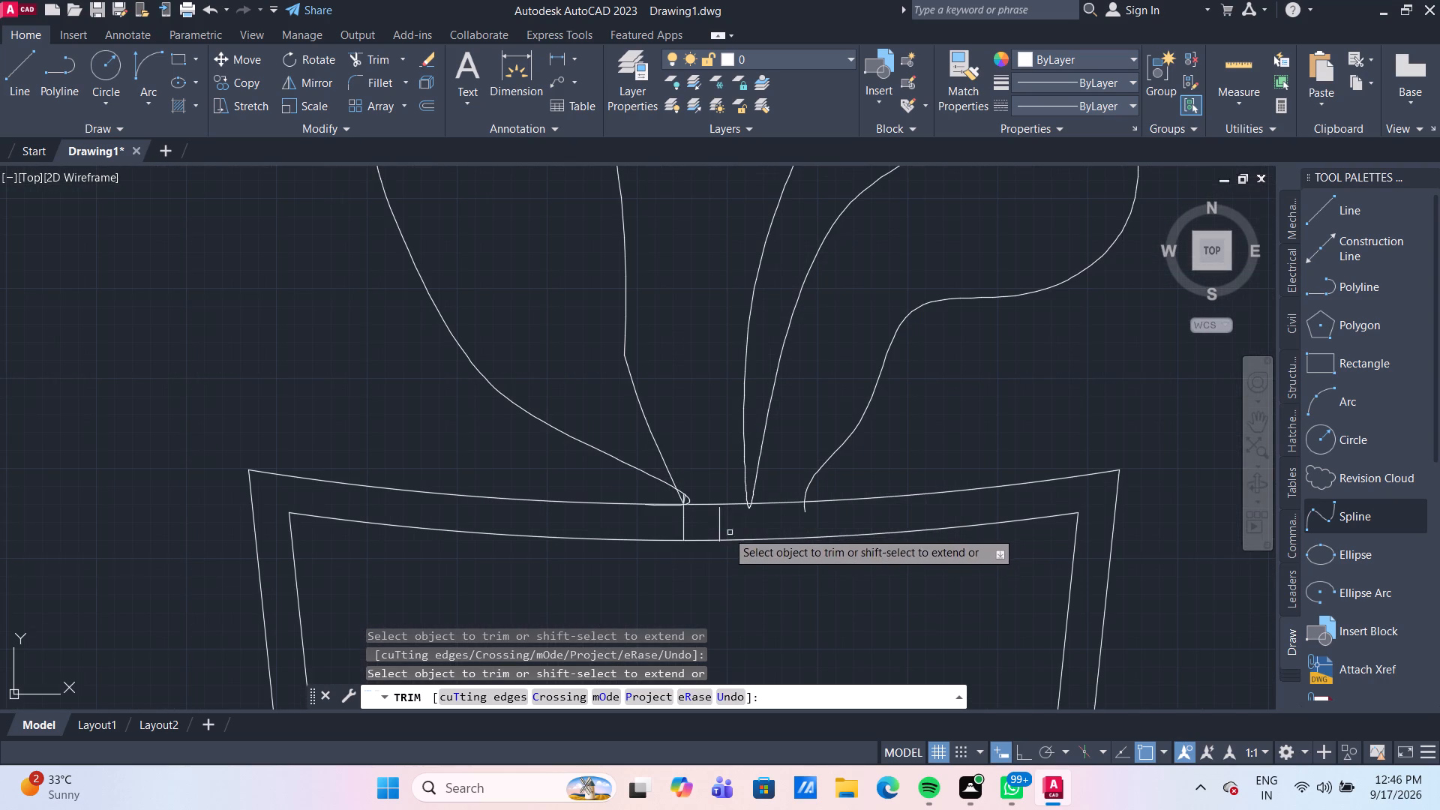
pyautogui.moveTo(664, 520); pyautogui.dragTo(717, 528)
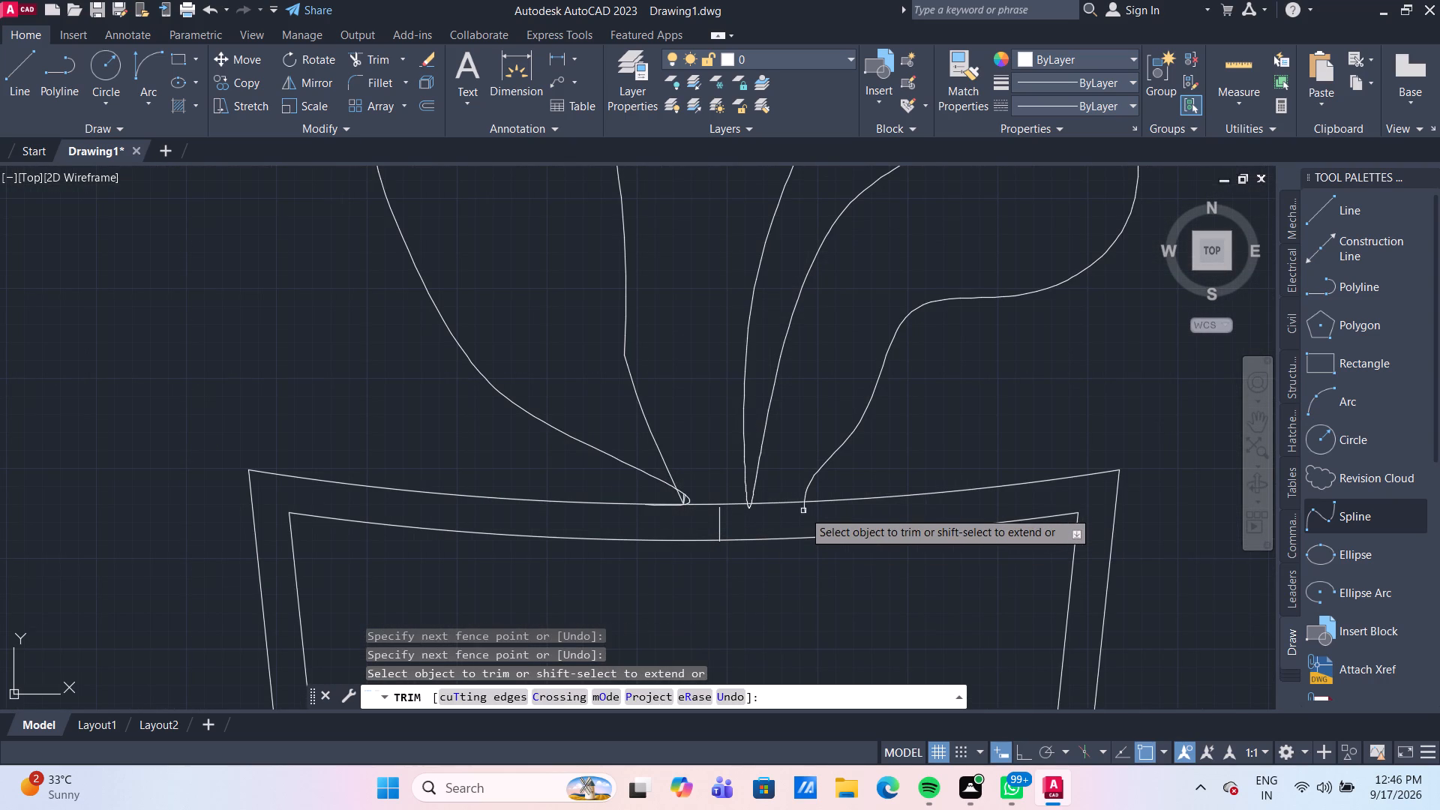
pyautogui.click(803, 511)
pyautogui.scroll(2, 729, 511)
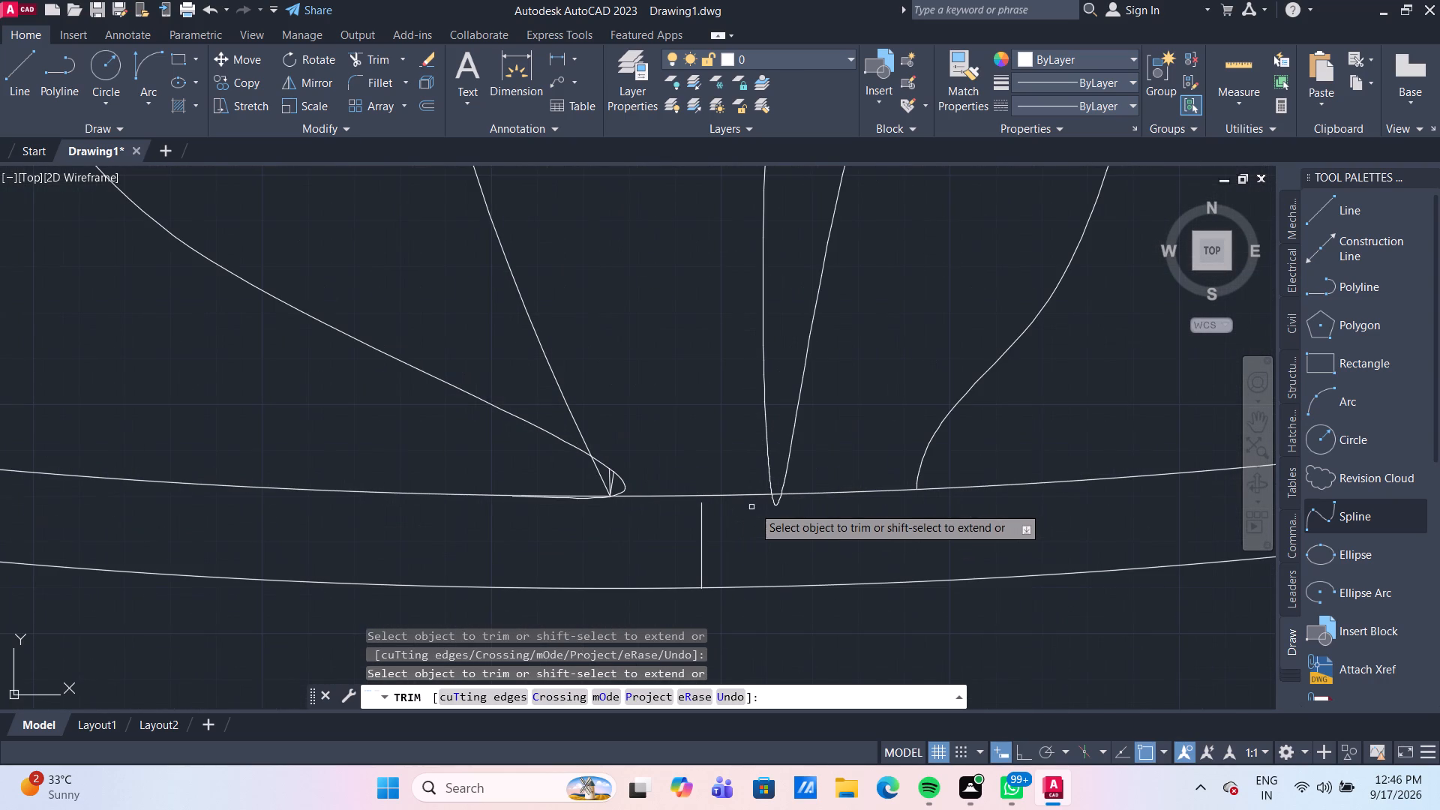
pyautogui.click(776, 505)
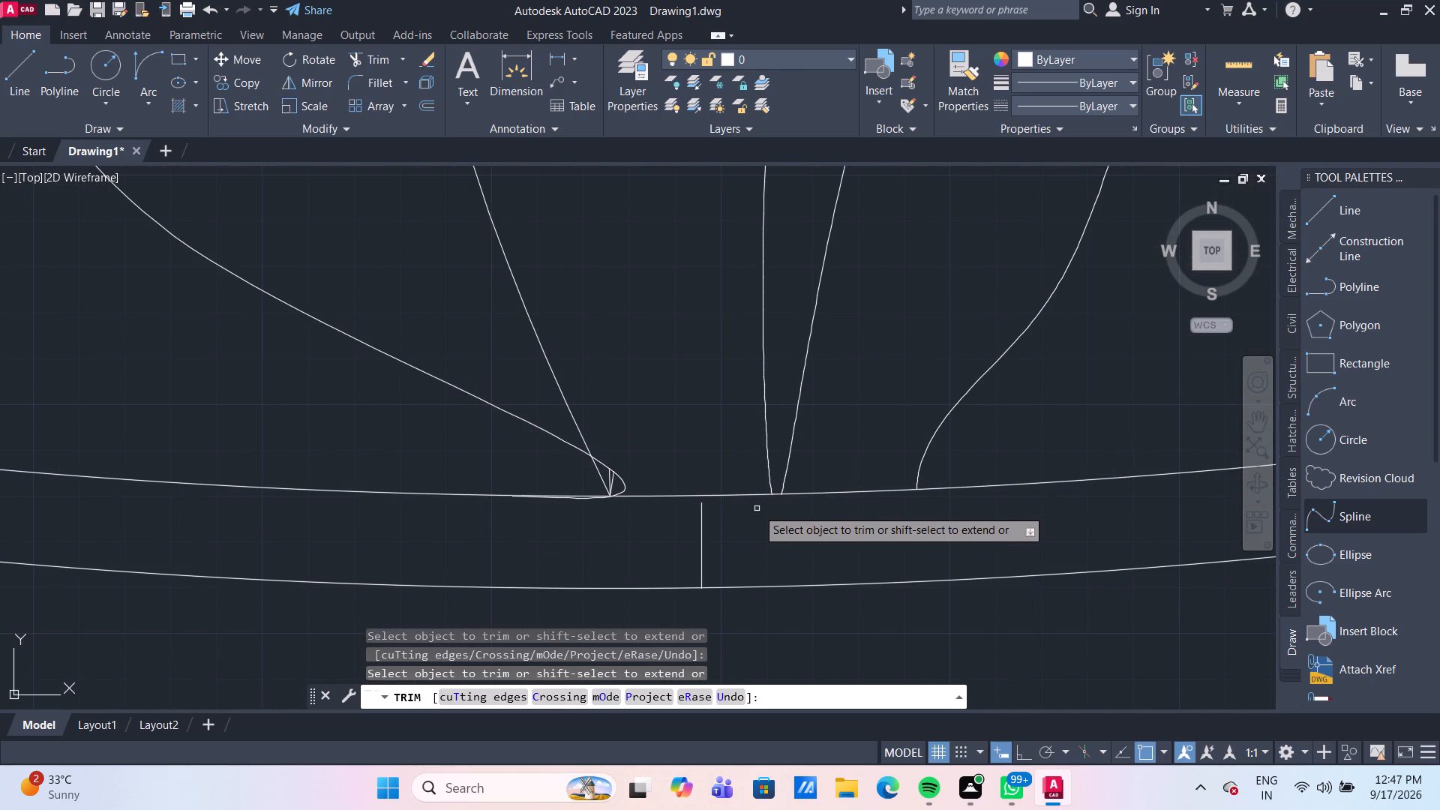
pyautogui.click(702, 537)
# Trim the small spline loop at the left leaf's base and its sliver running just below the pot rim.
pyautogui.scroll(1, 609, 481)
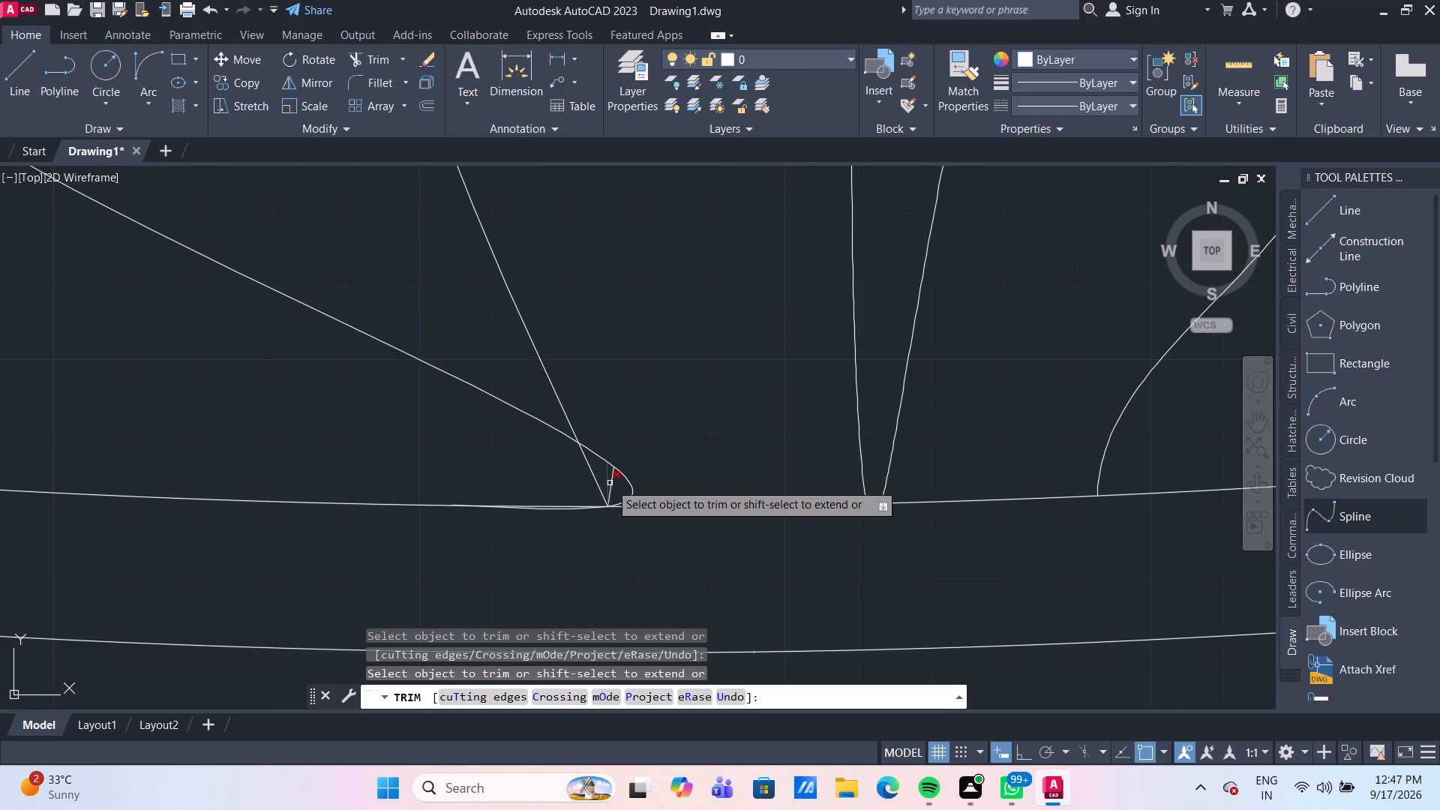
pyautogui.click(610, 483)
pyautogui.click(610, 482)
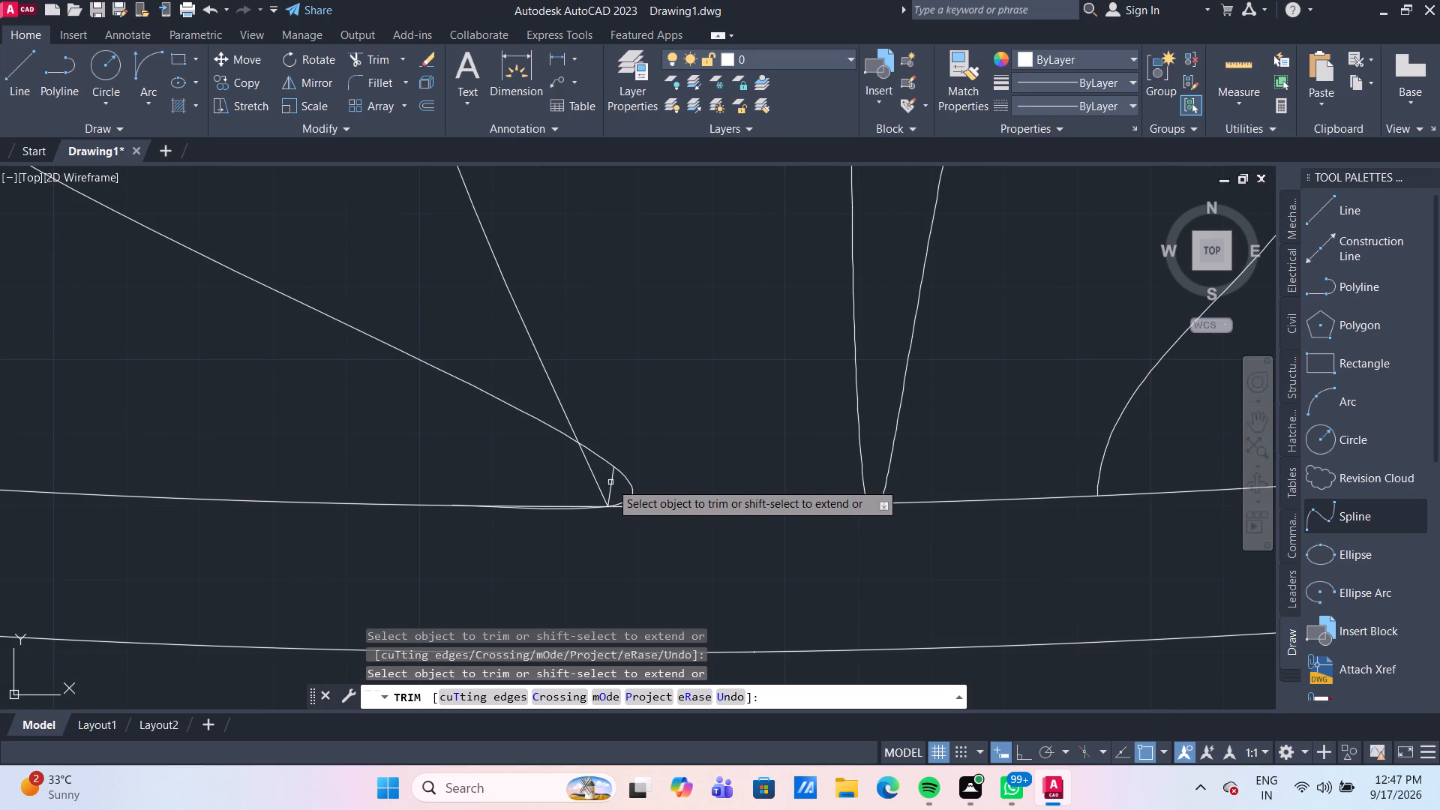
pyautogui.click(613, 481)
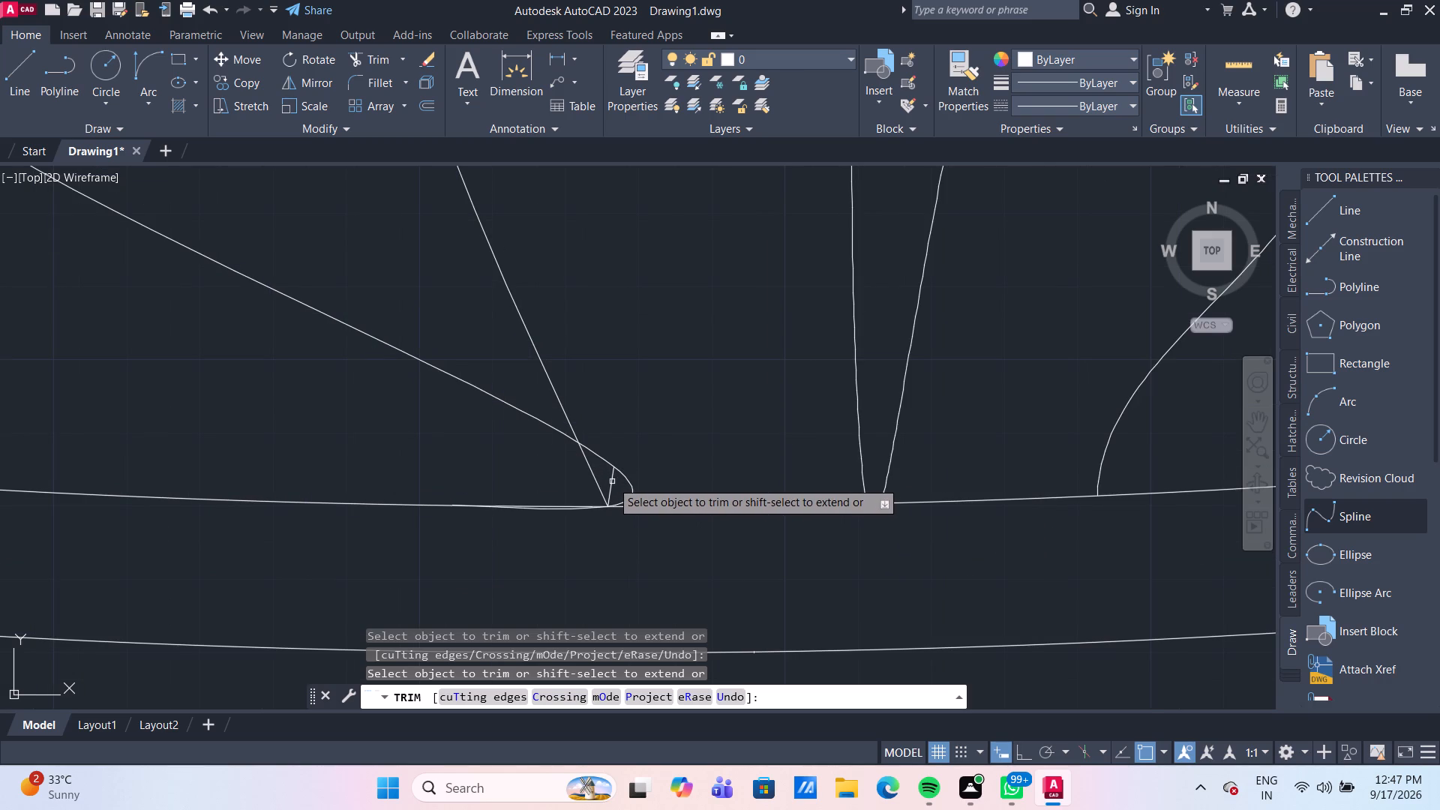
pyautogui.click(611, 481)
pyautogui.click(611, 480)
pyautogui.click(634, 482)
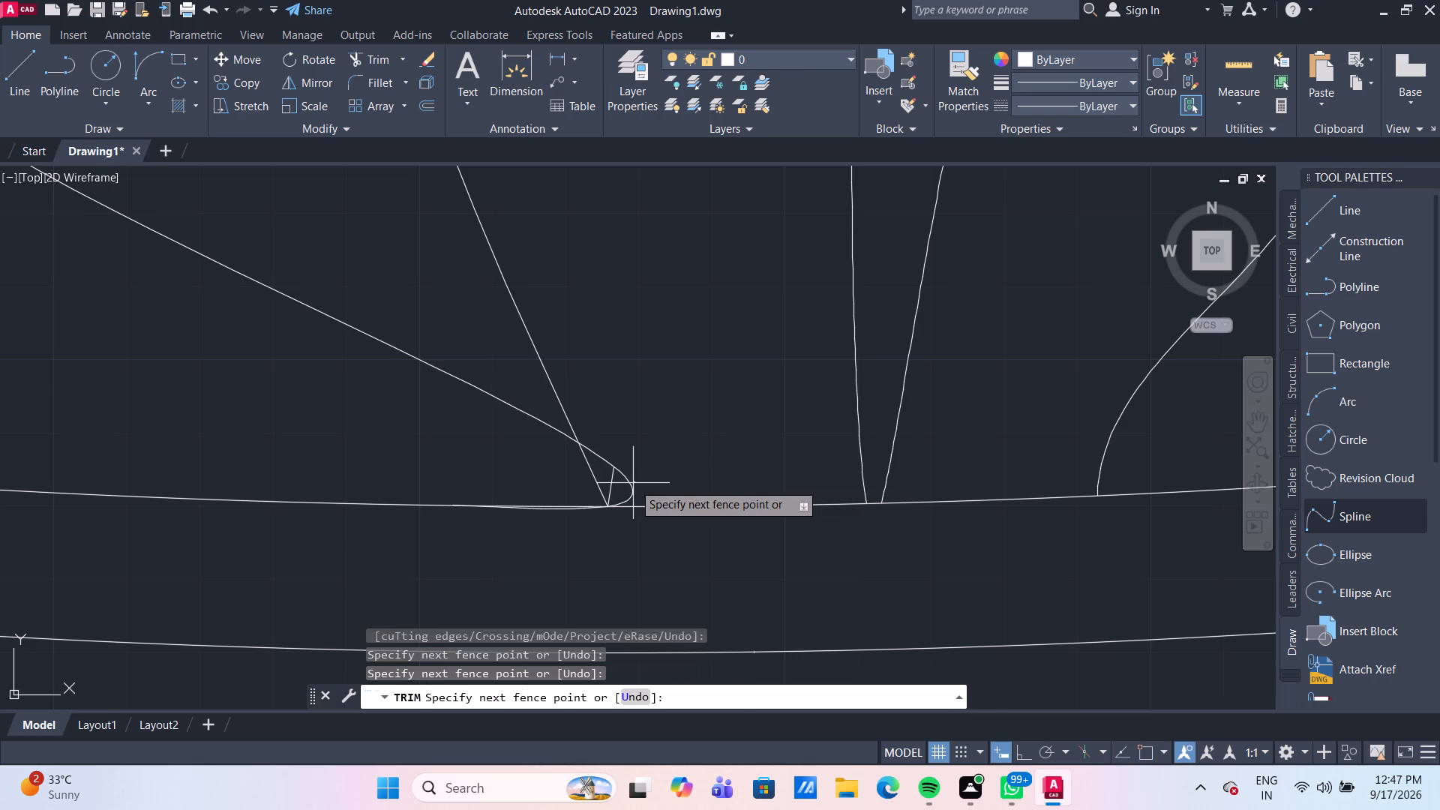
pyautogui.click(630, 488)
pyautogui.click(631, 493)
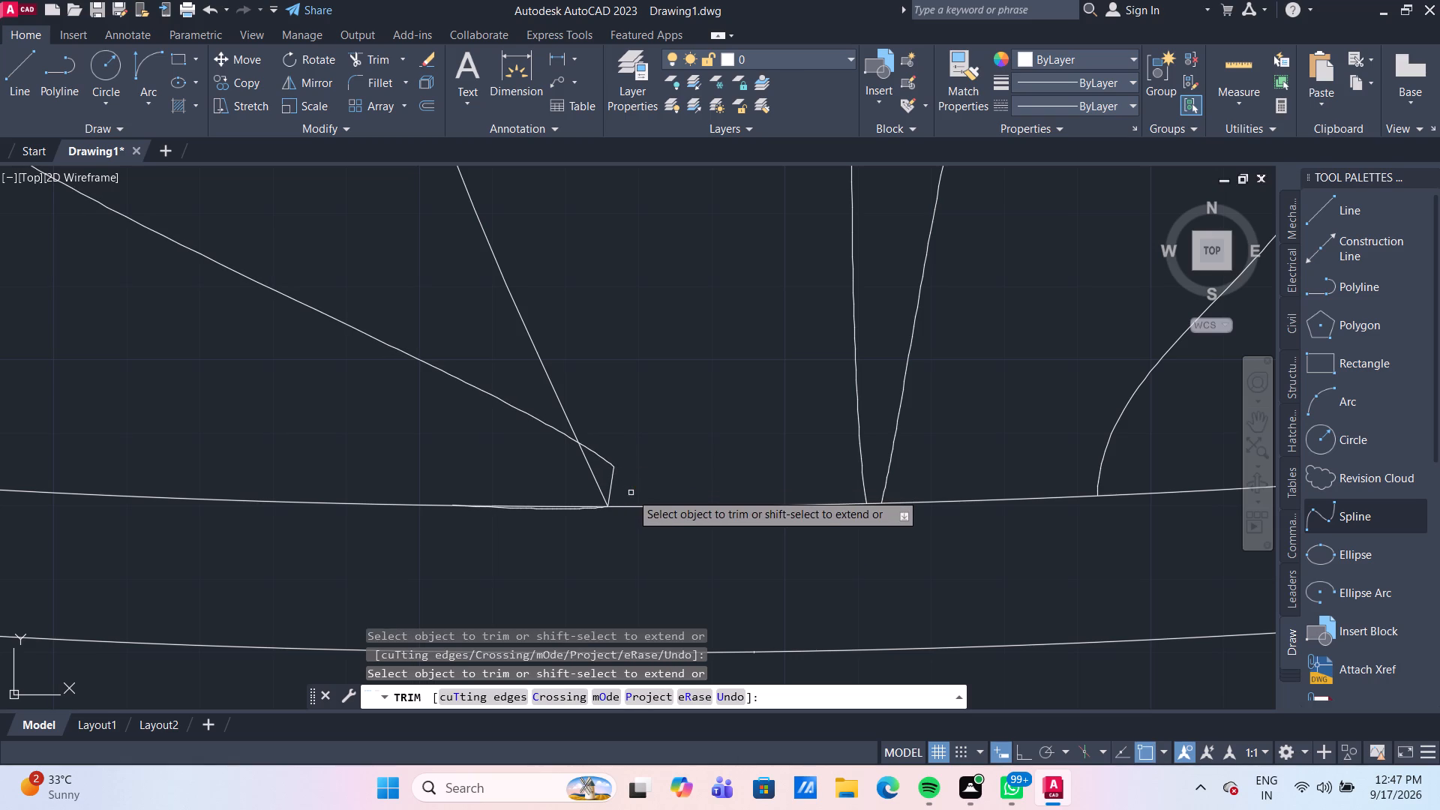
pyautogui.scroll(2, 546, 529)
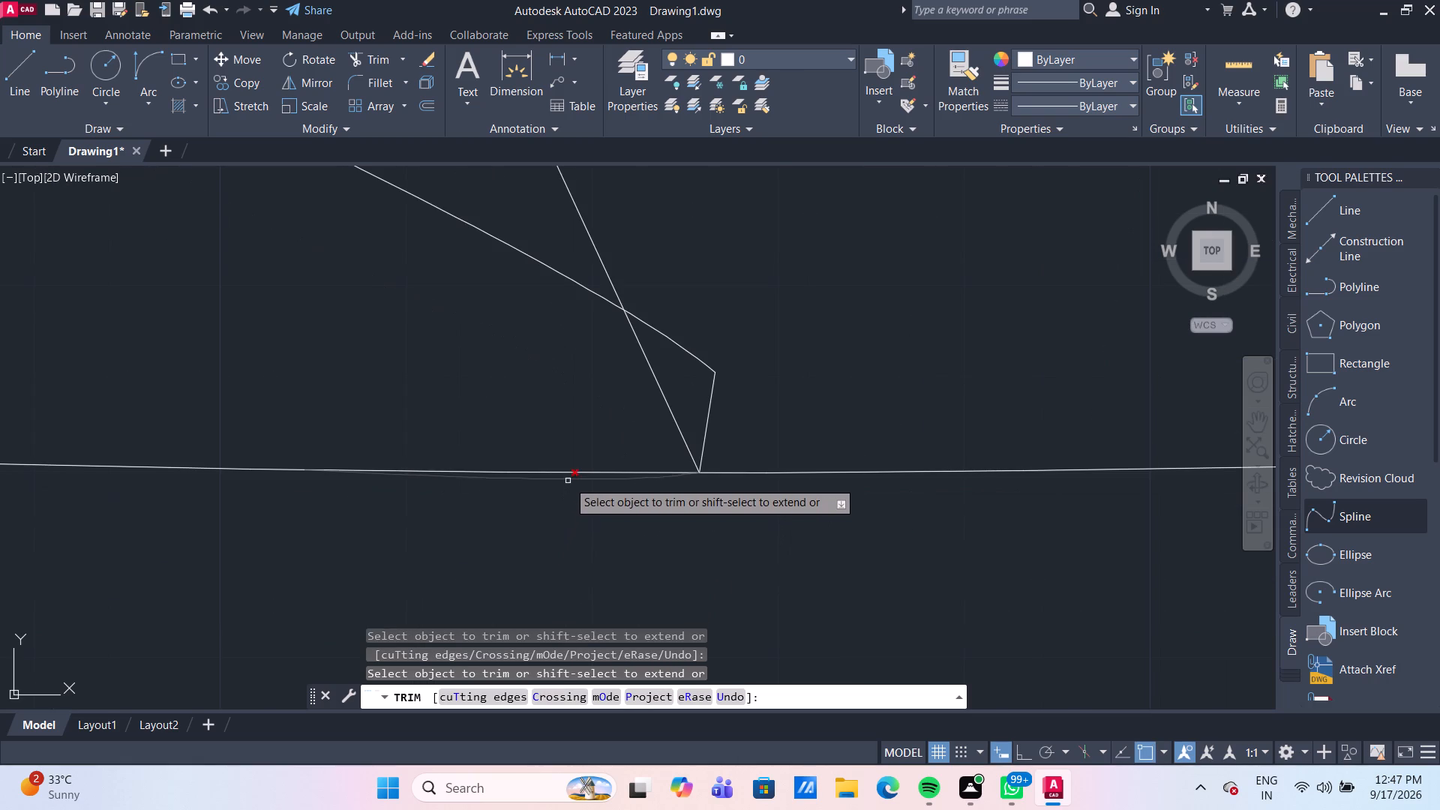
pyautogui.click(568, 481)
# Trim the left leaf's crossing outline ends and the leftover stubs between their intersection and the pot rim.
pyautogui.scroll(-3, 577, 493)
pyautogui.scroll(-2, 709, 498)
pyautogui.scroll(1, 671, 486)
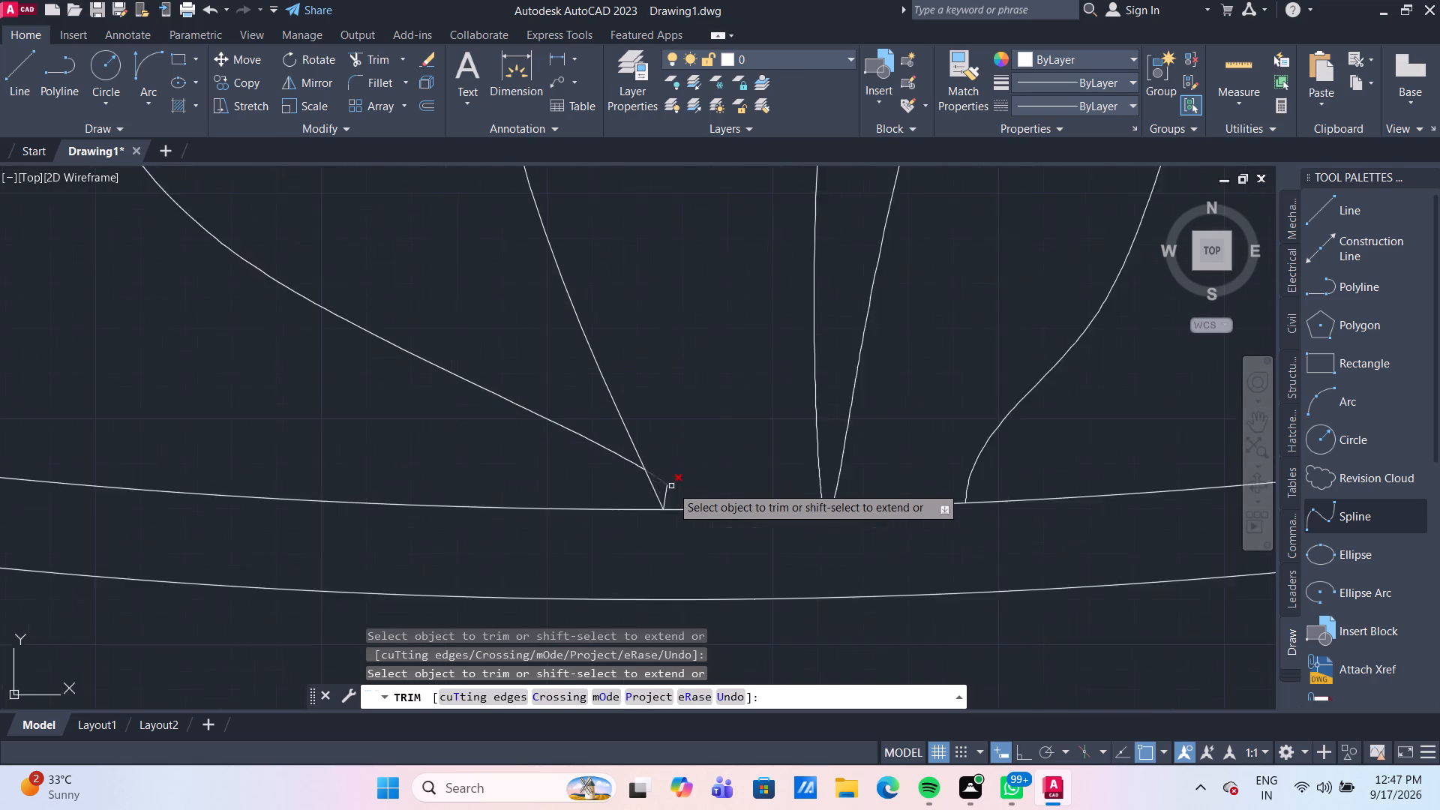
pyautogui.scroll(2, 671, 486)
pyautogui.click(647, 473)
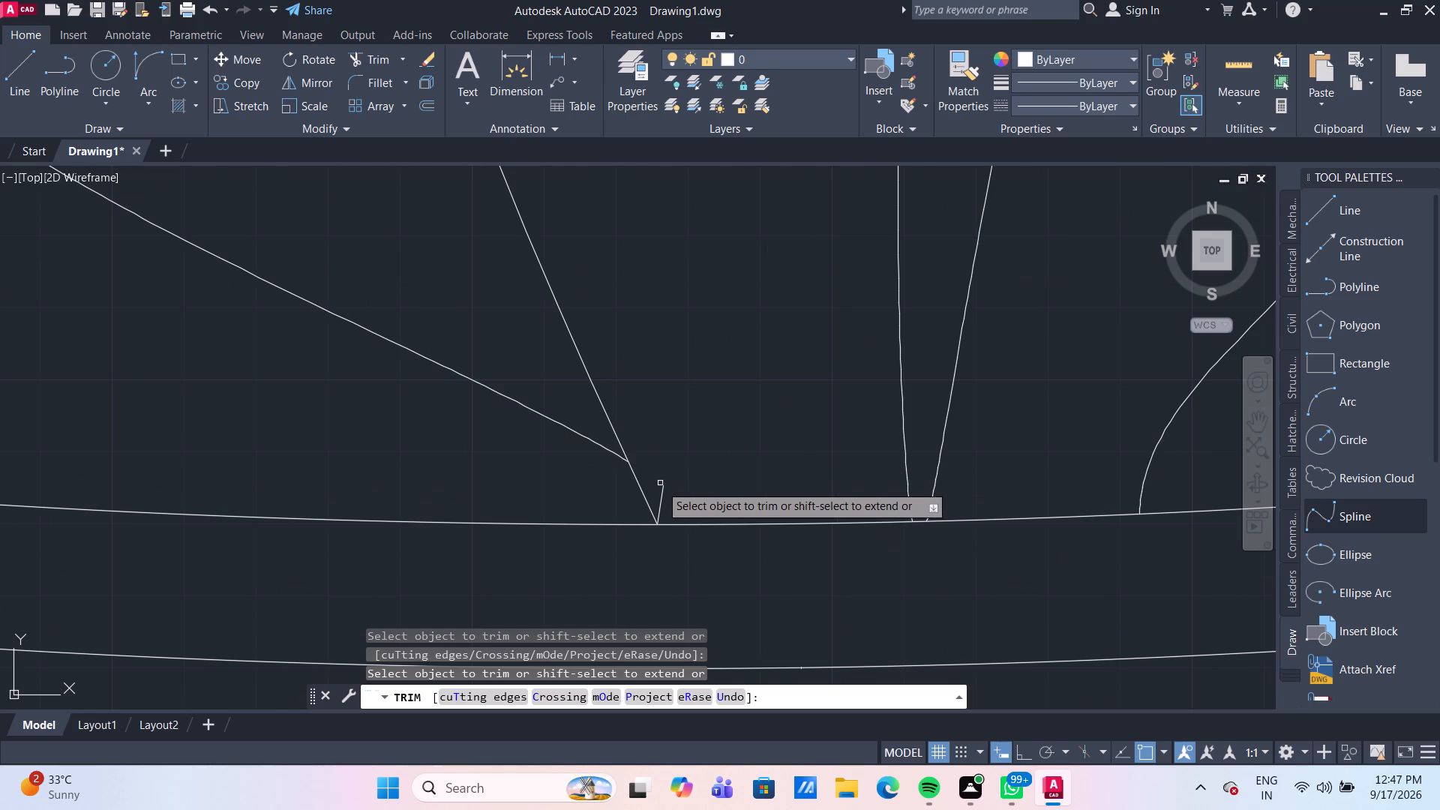
pyautogui.click(664, 498)
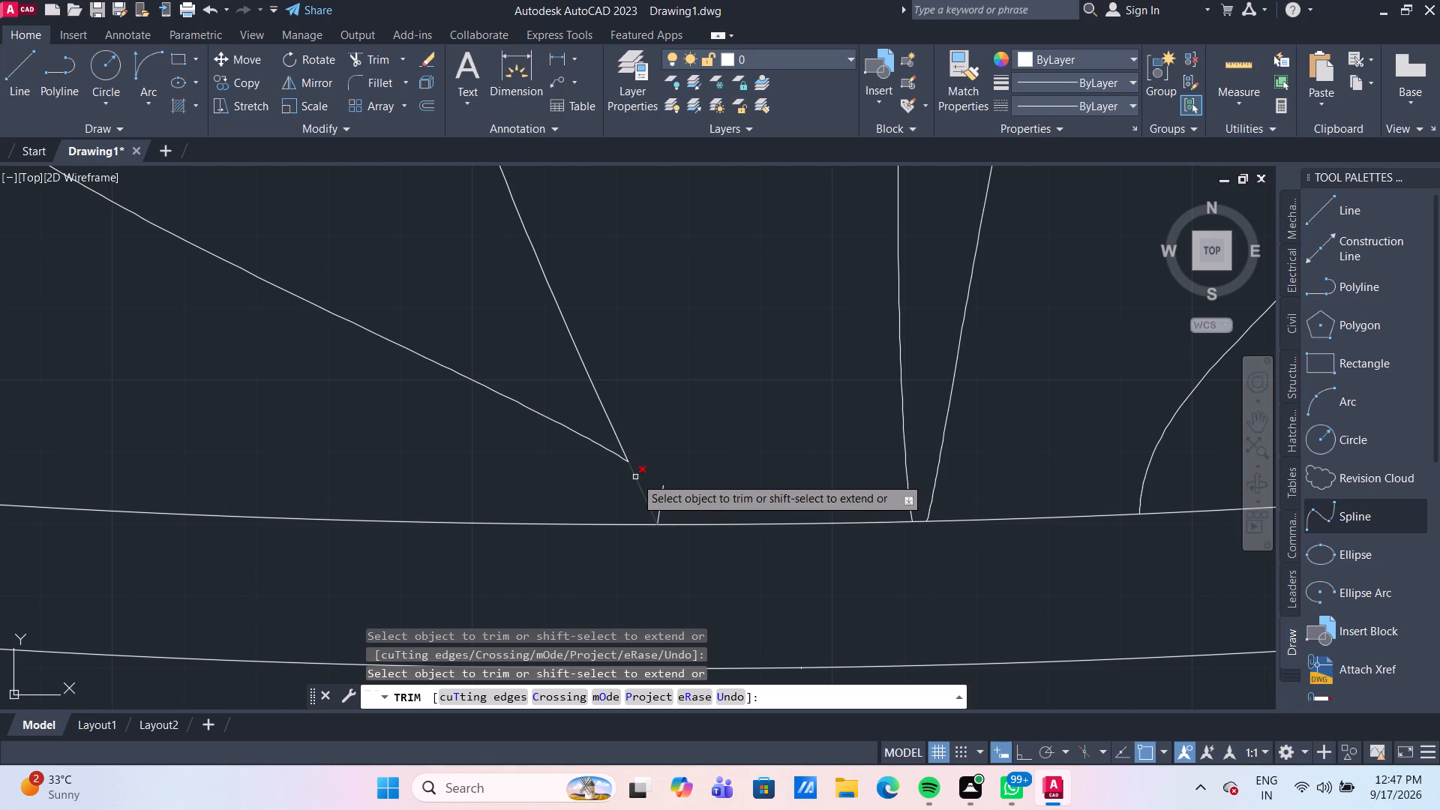
pyautogui.click(635, 477)
pyautogui.click(664, 499)
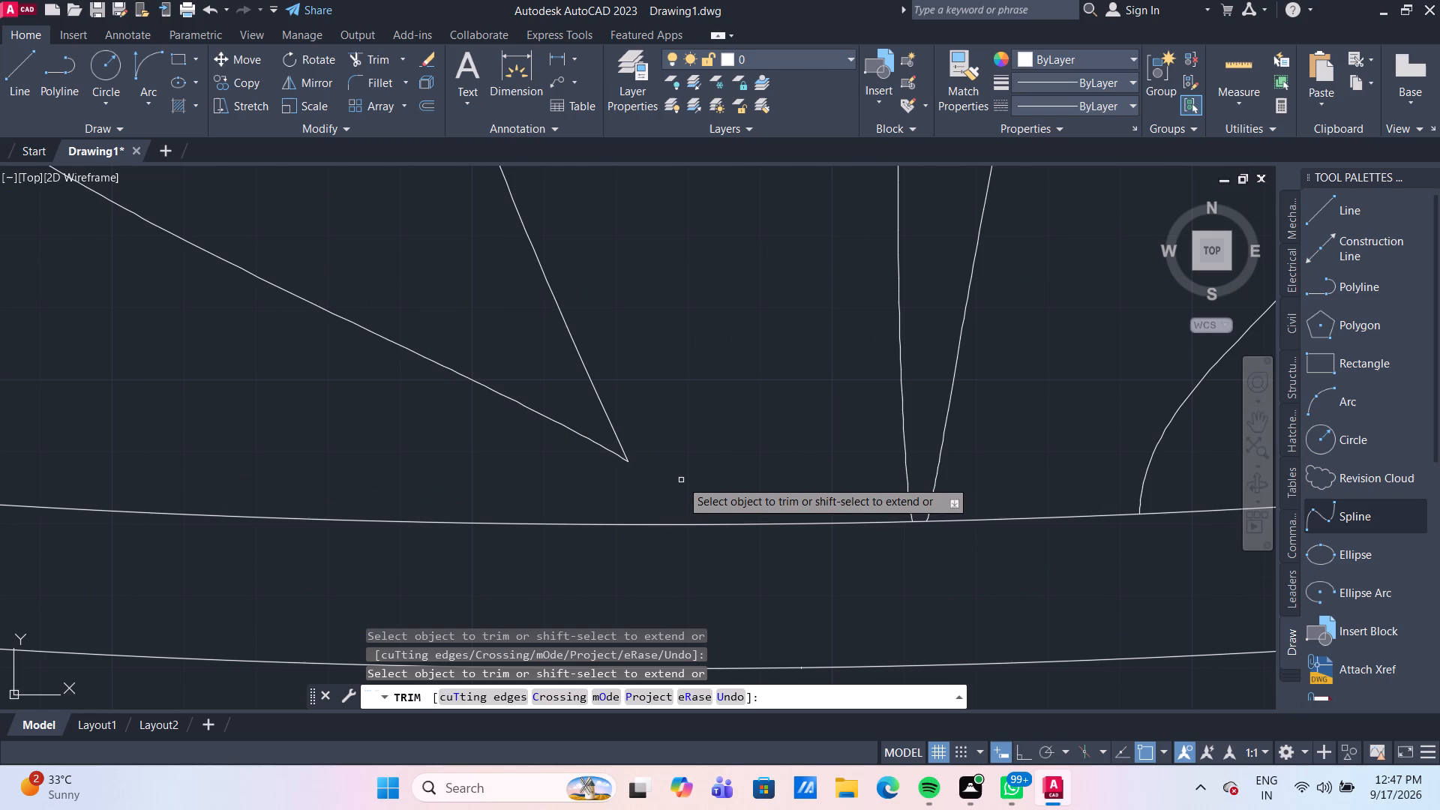
pyautogui.scroll(-2, 681, 480)
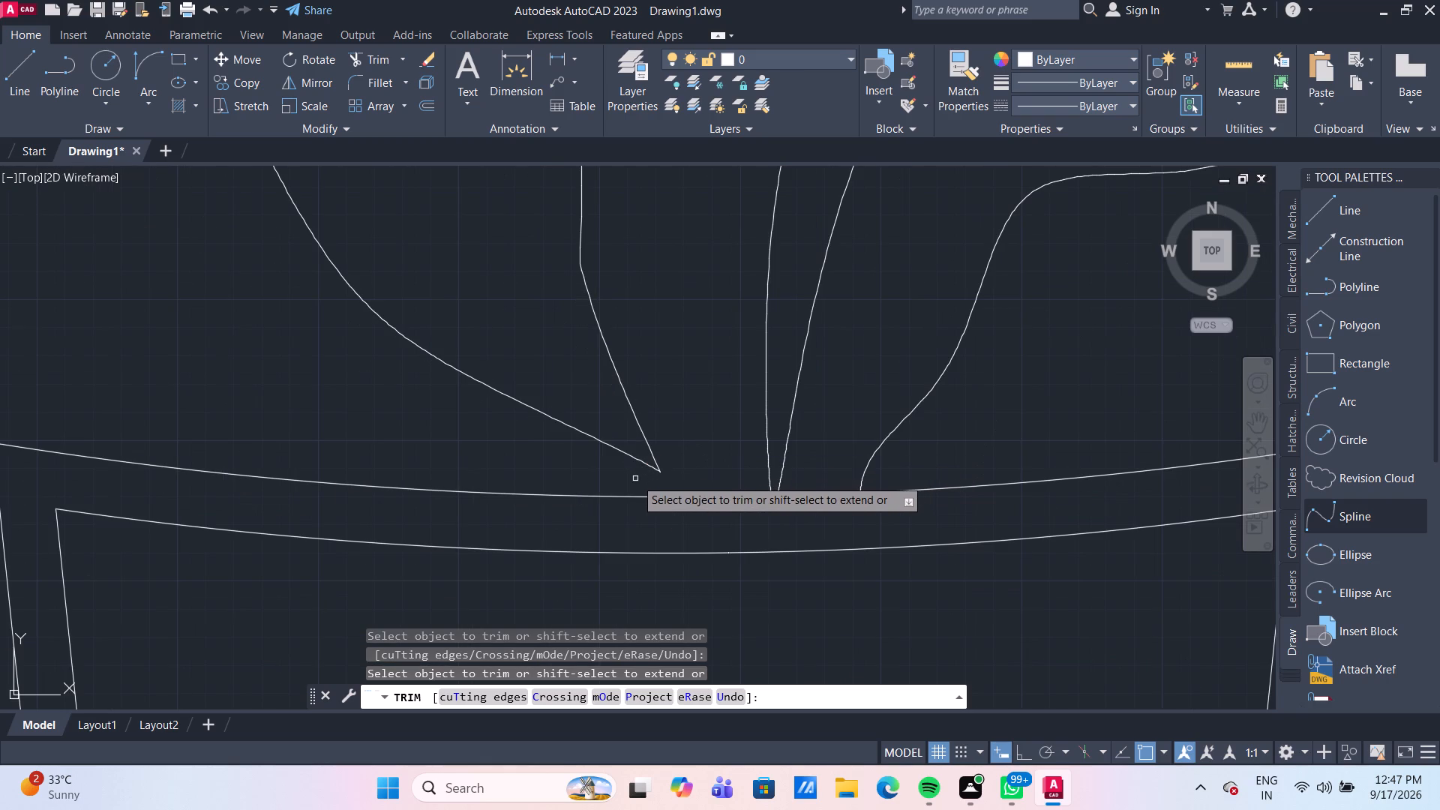
pyautogui.press('Escape')
# Stretch the lower end of the left leaf's outer edge down onto the pot rim, apart from its inner edge.
pyautogui.click(637, 462)
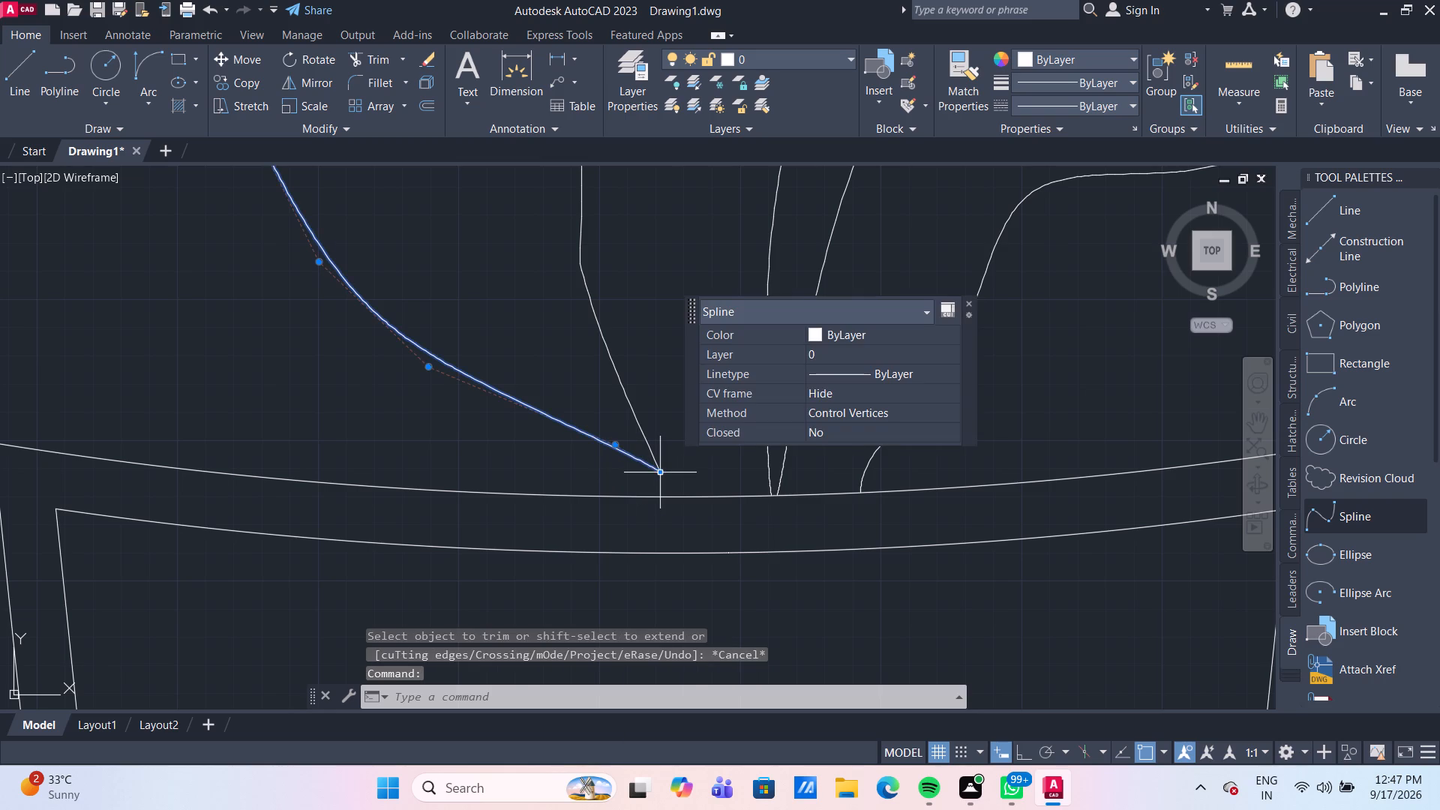
pyautogui.click(664, 472)
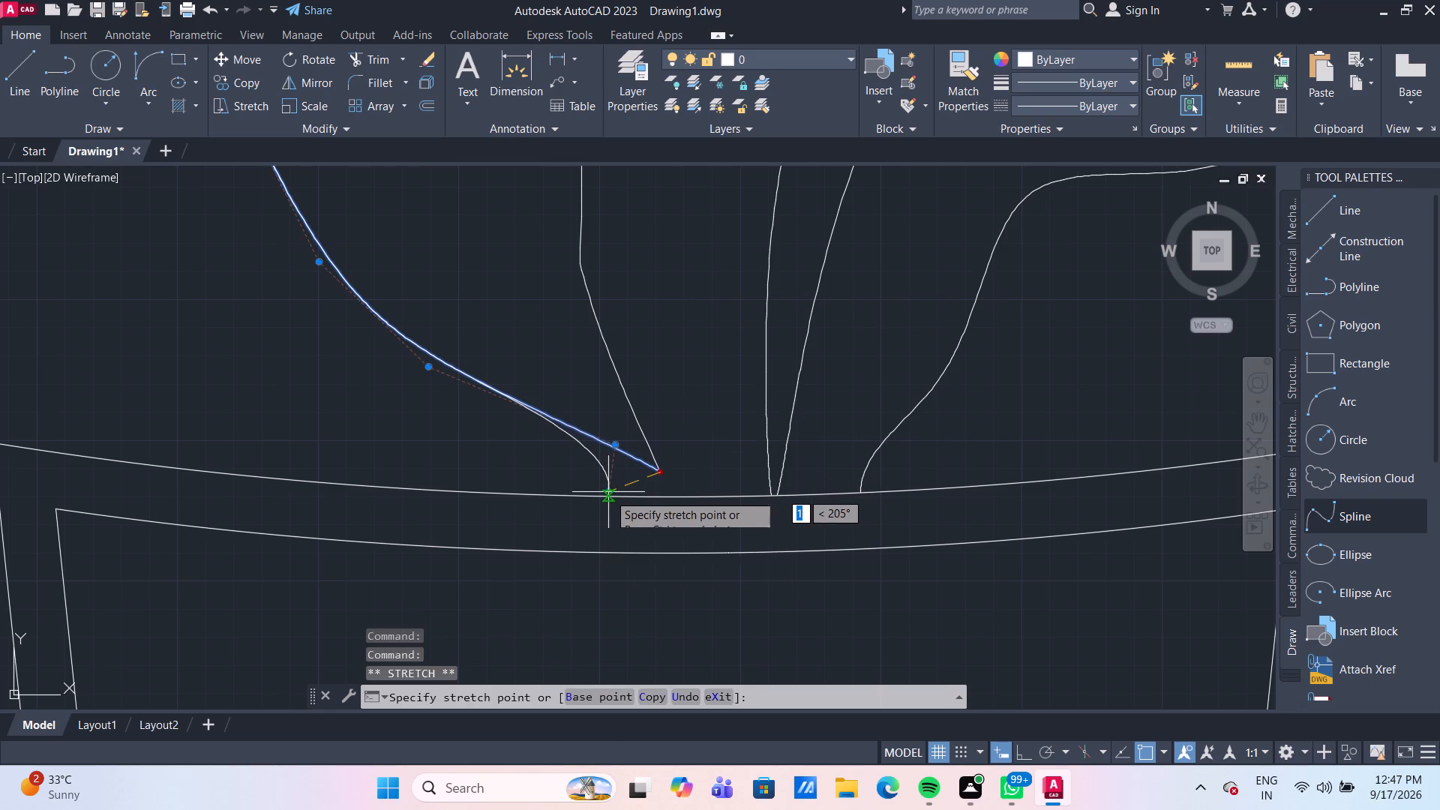
pyautogui.click(607, 496)
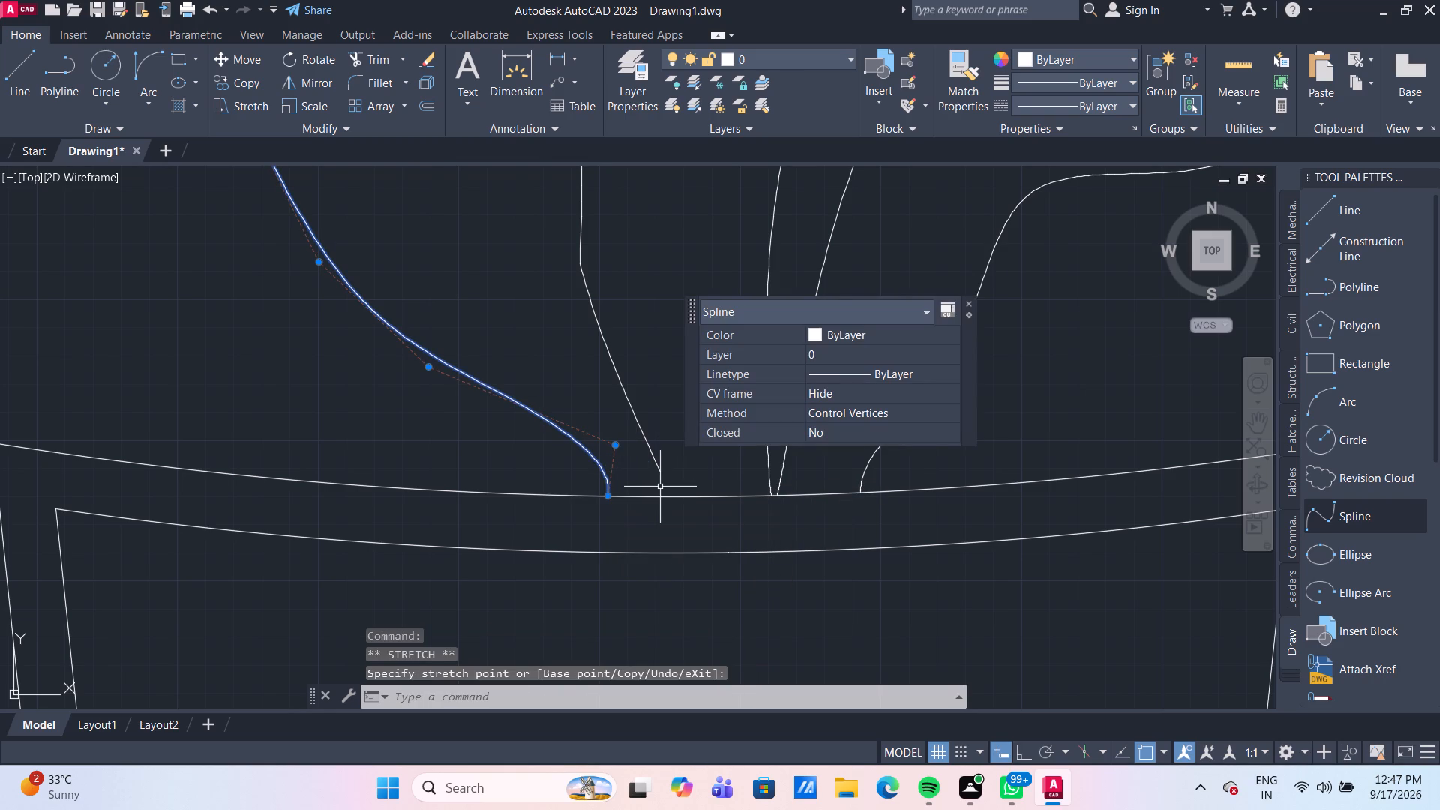
pyautogui.press('Escape')
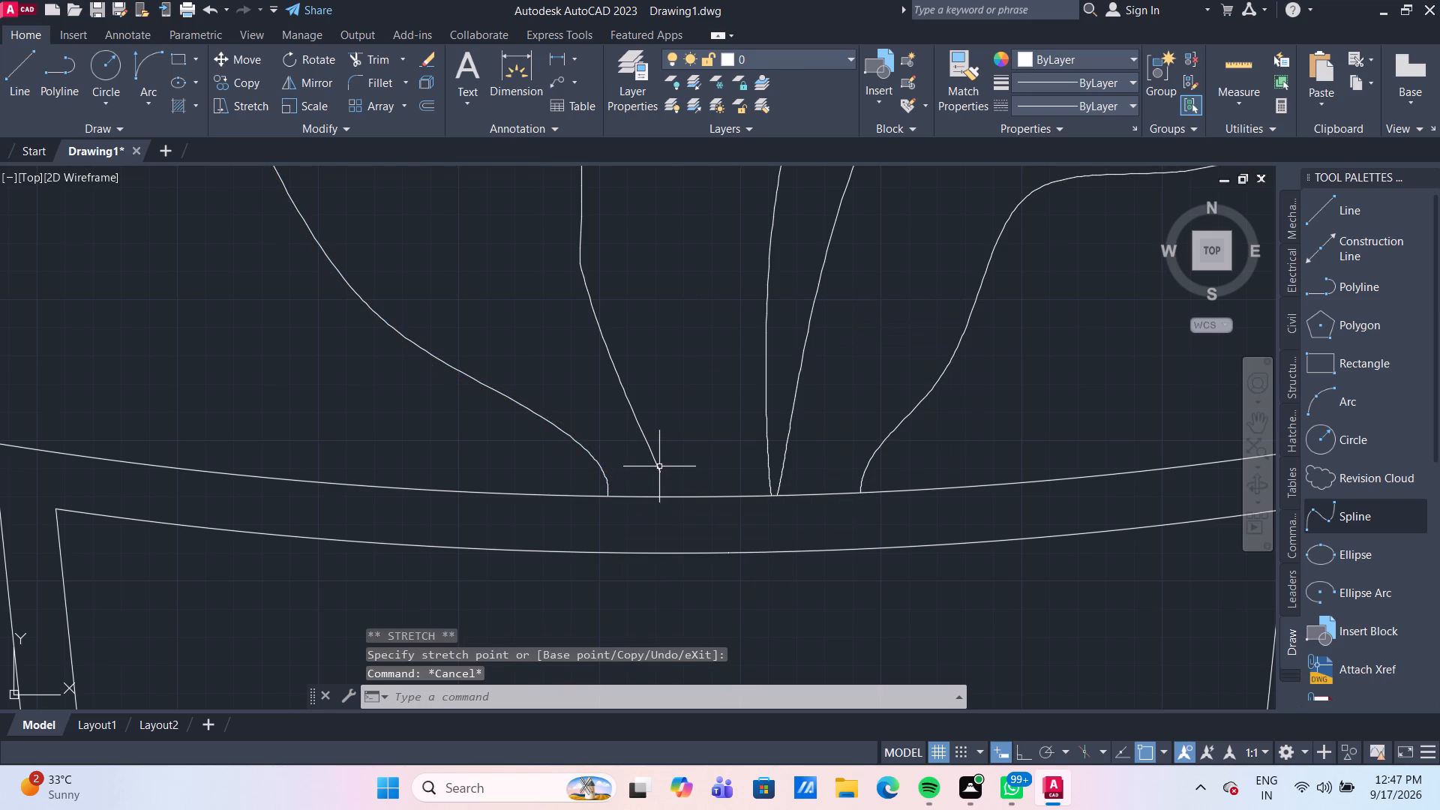
# Stretch the lower end of the left leaf's inner edge down onto the pot rim.
pyautogui.click(657, 466)
pyautogui.moveTo(664, 474); pyautogui.dragTo(672, 484)
pyautogui.scroll(1, 678, 500)
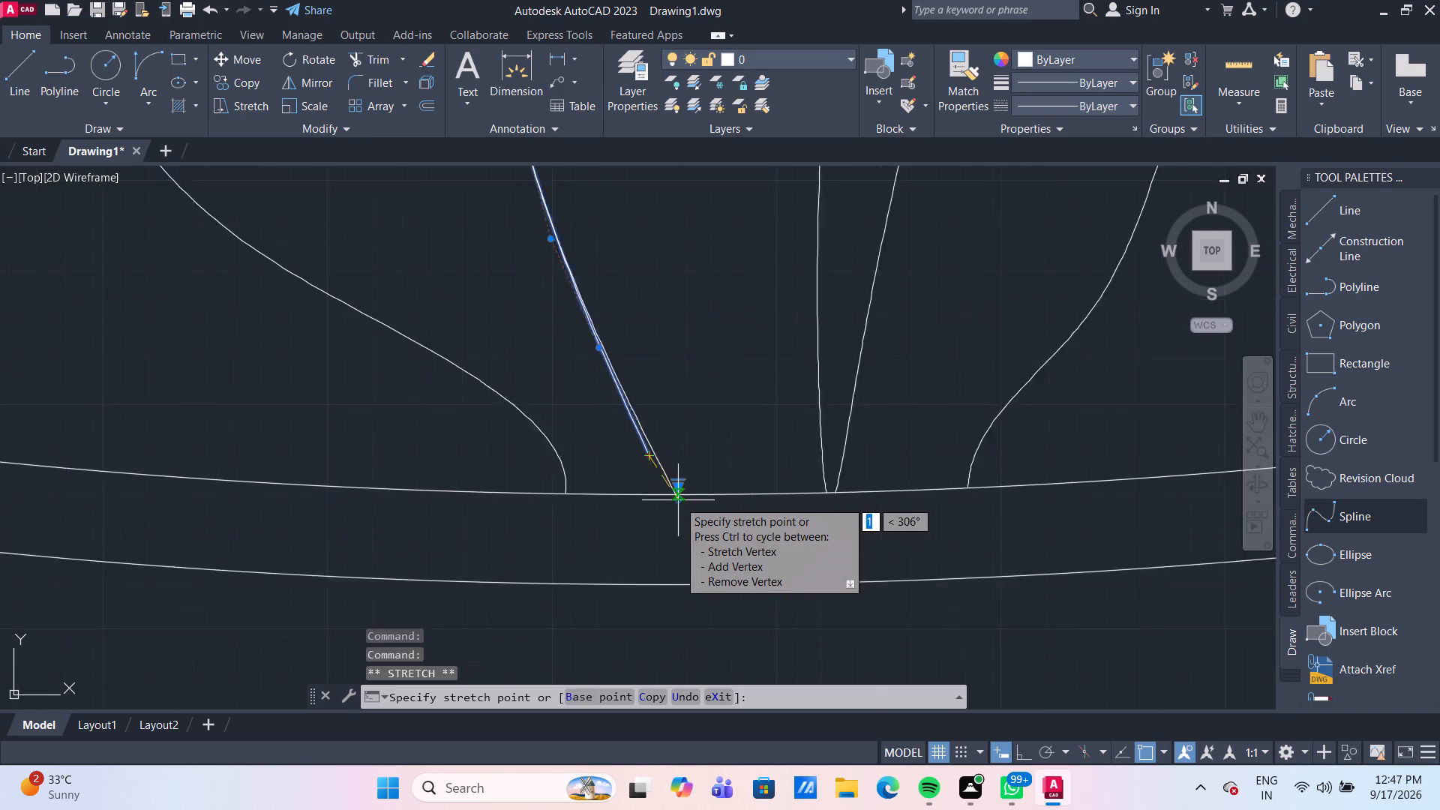
pyautogui.scroll(1, 678, 500)
pyautogui.click(675, 493)
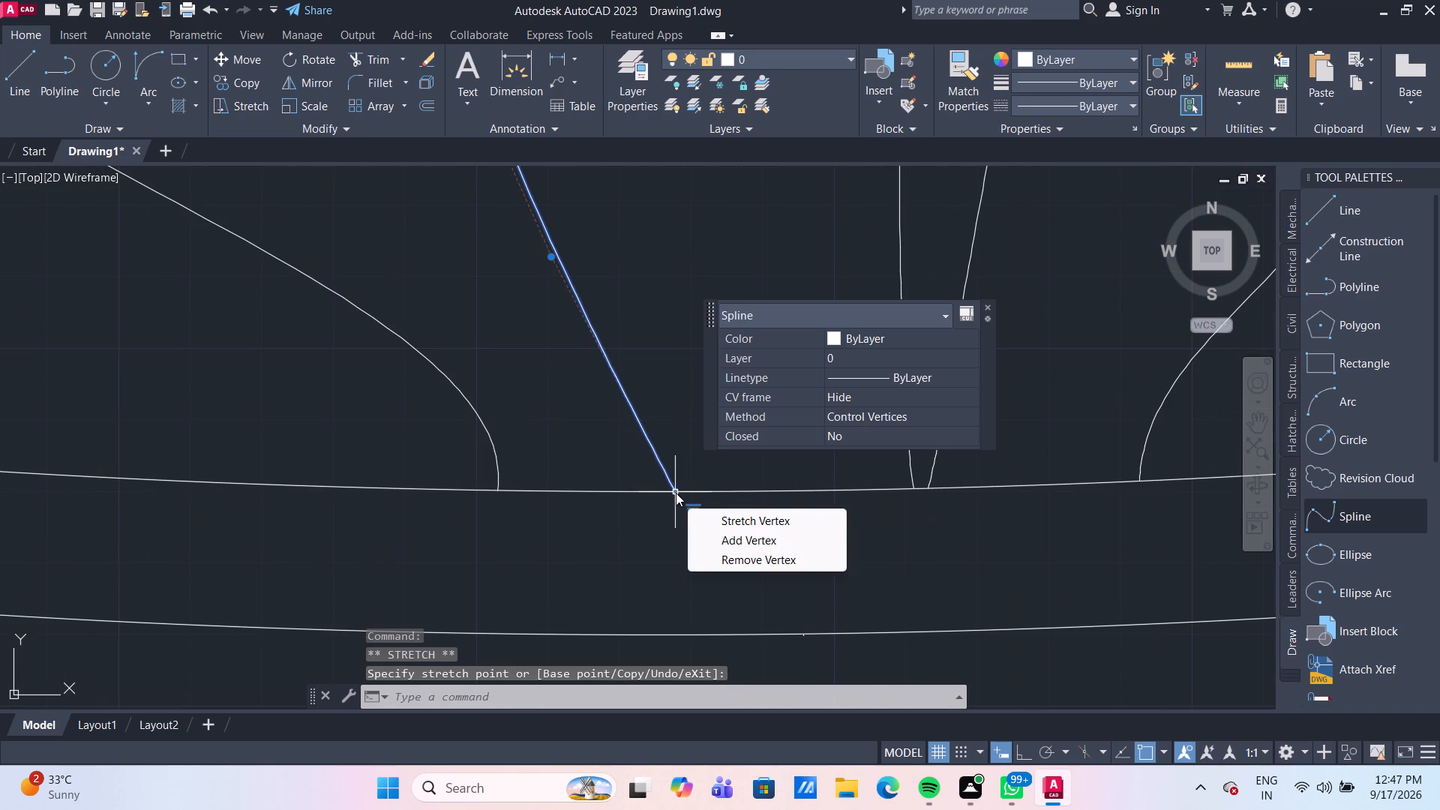
pyautogui.press('Return')
pyautogui.scroll(-1, 759, 520)
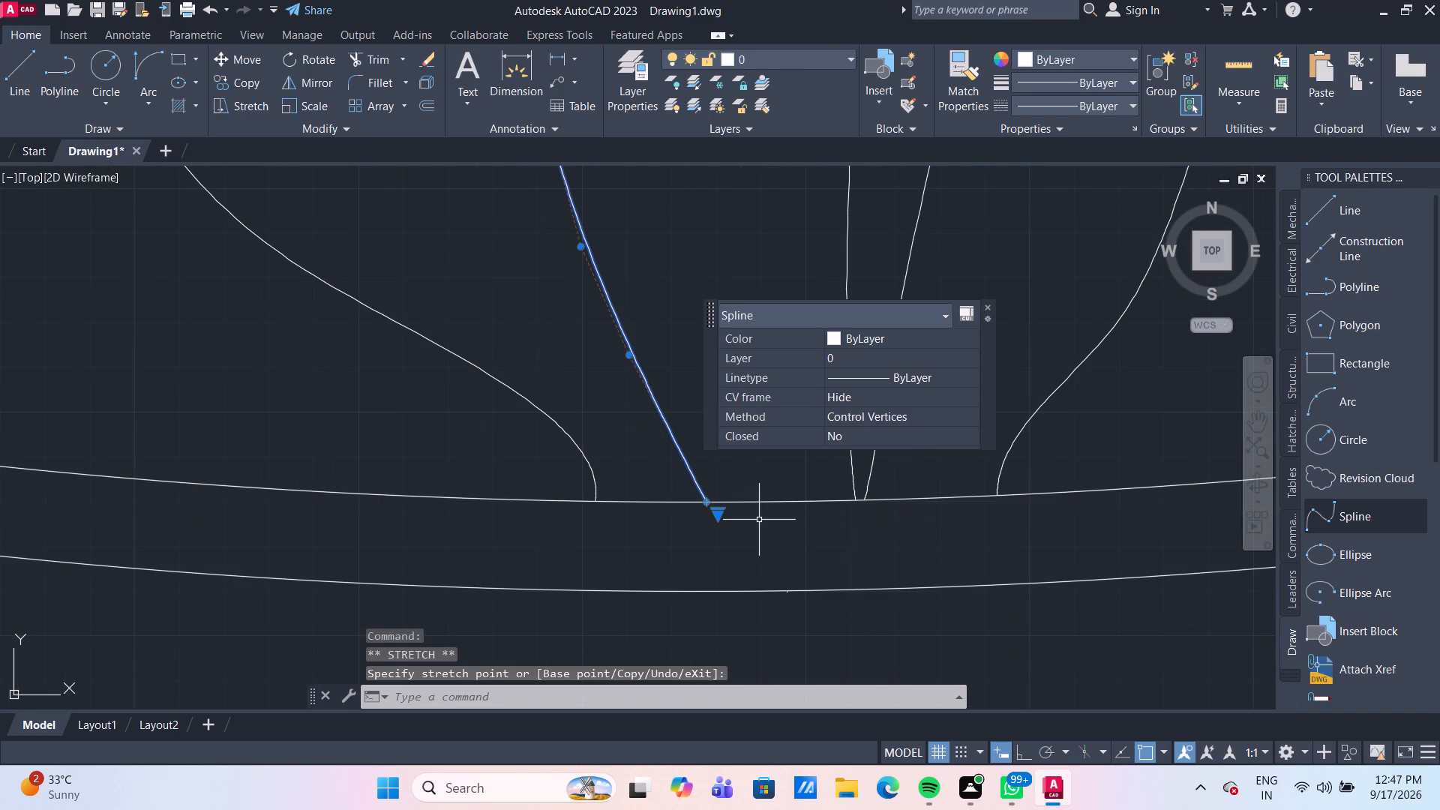
pyautogui.press('Escape')
# Examine the potted plant against the balcony railing and the tall leaf's nested outlines.
pyautogui.scroll(-3, 759, 520)
pyautogui.scroll(-2, 877, 489)
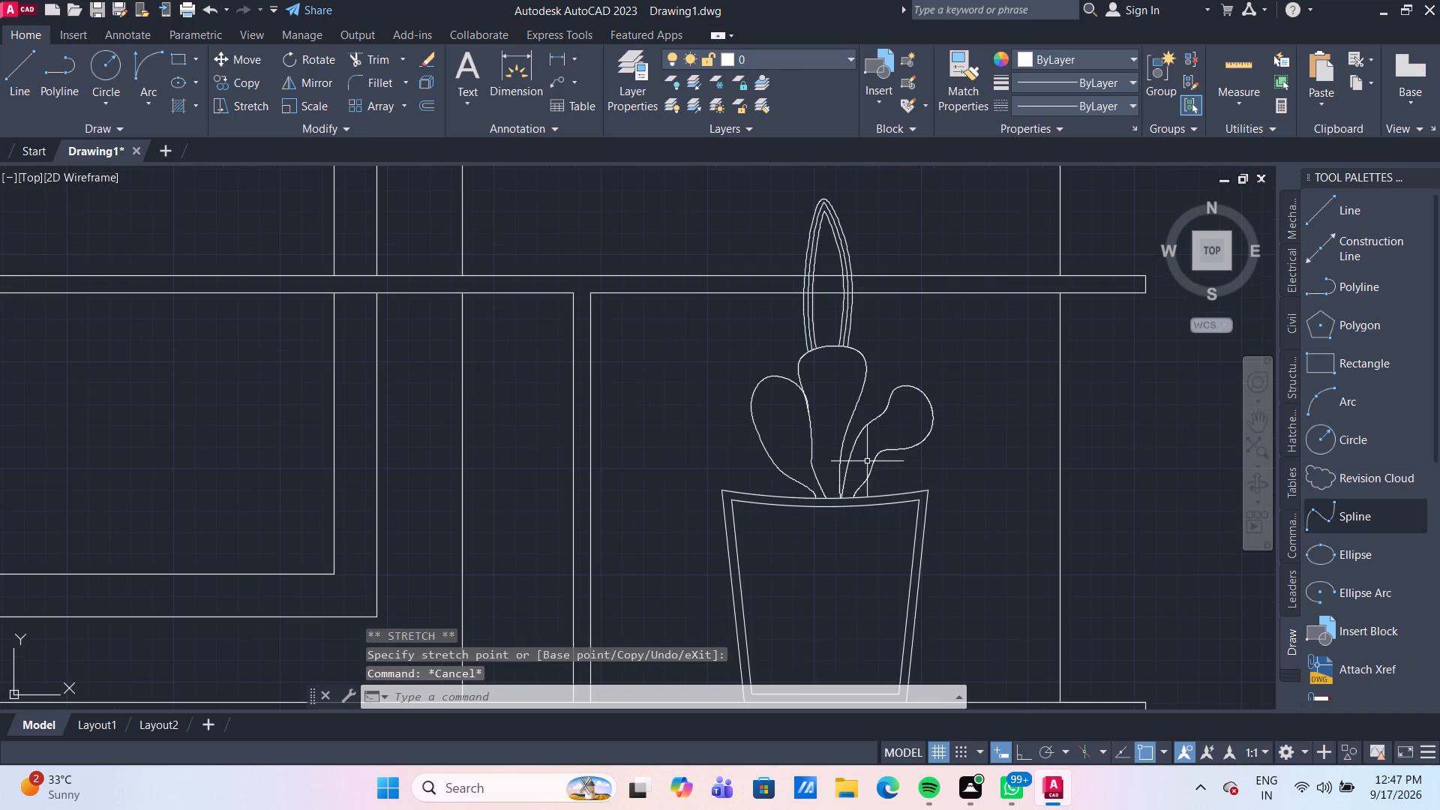
pyautogui.scroll(1, 851, 423)
pyautogui.moveTo(820, 353); pyautogui.dragTo(798, 562, button='middle')
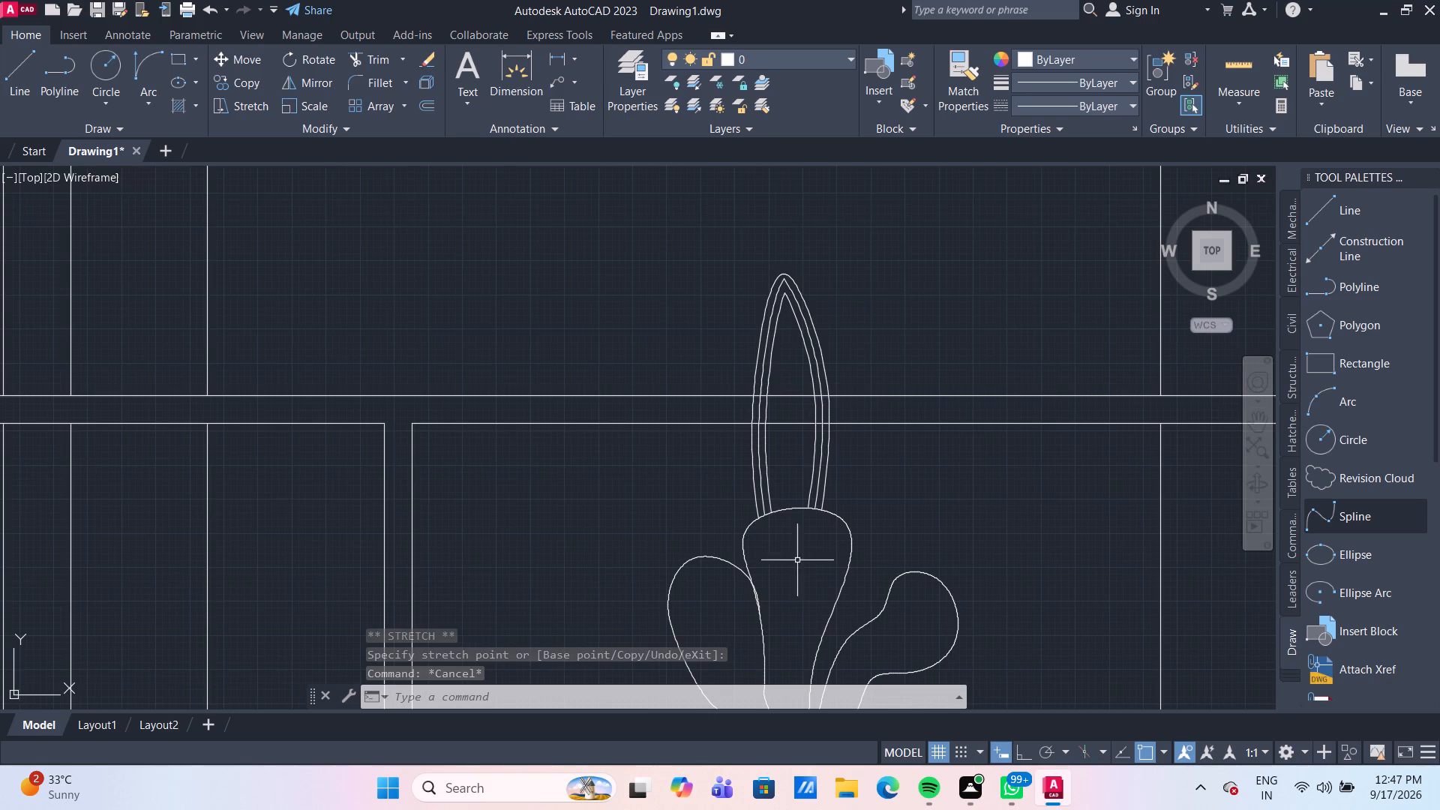
pyautogui.scroll(1, 786, 388)
pyautogui.scroll(-3, 786, 388)
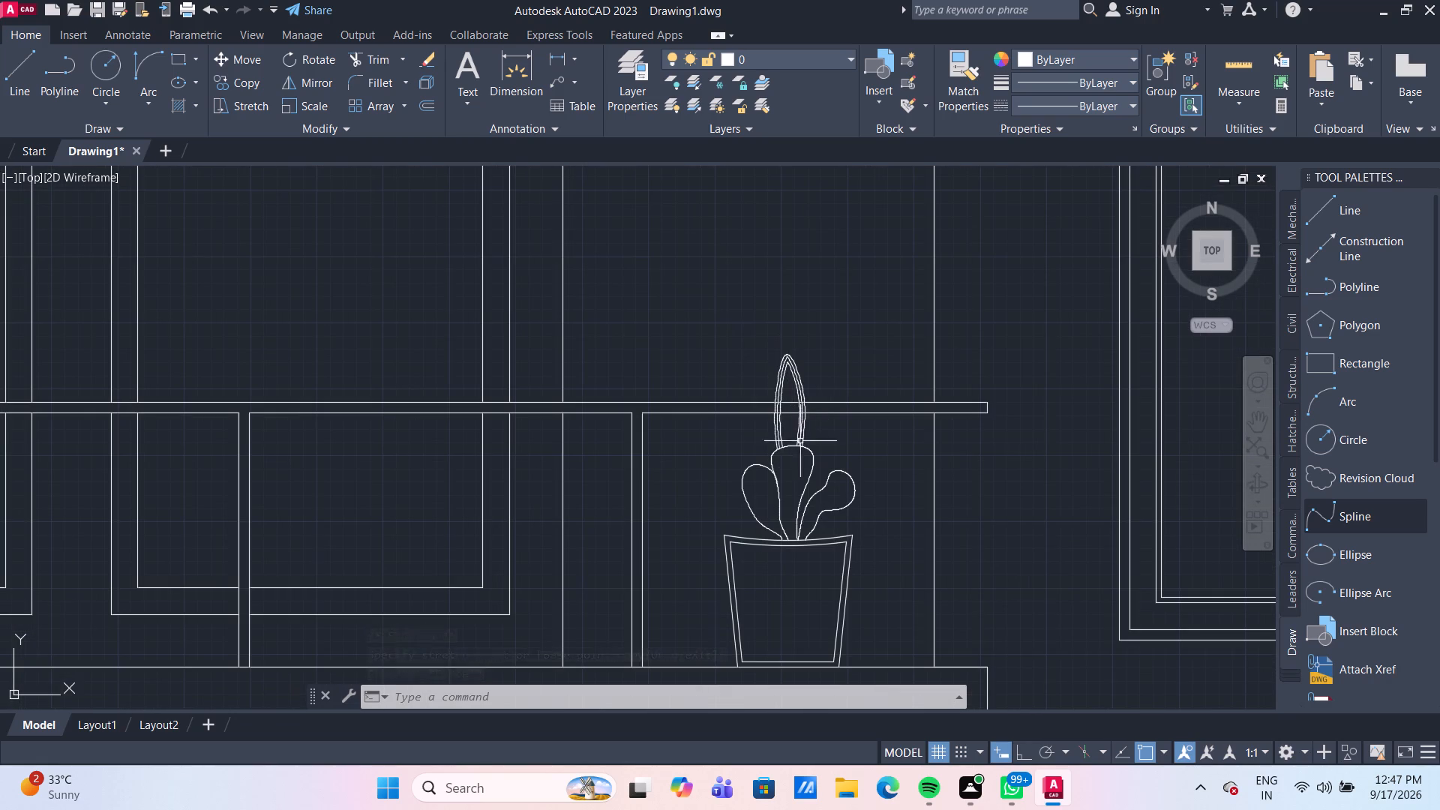
pyautogui.scroll(-1, 845, 479)
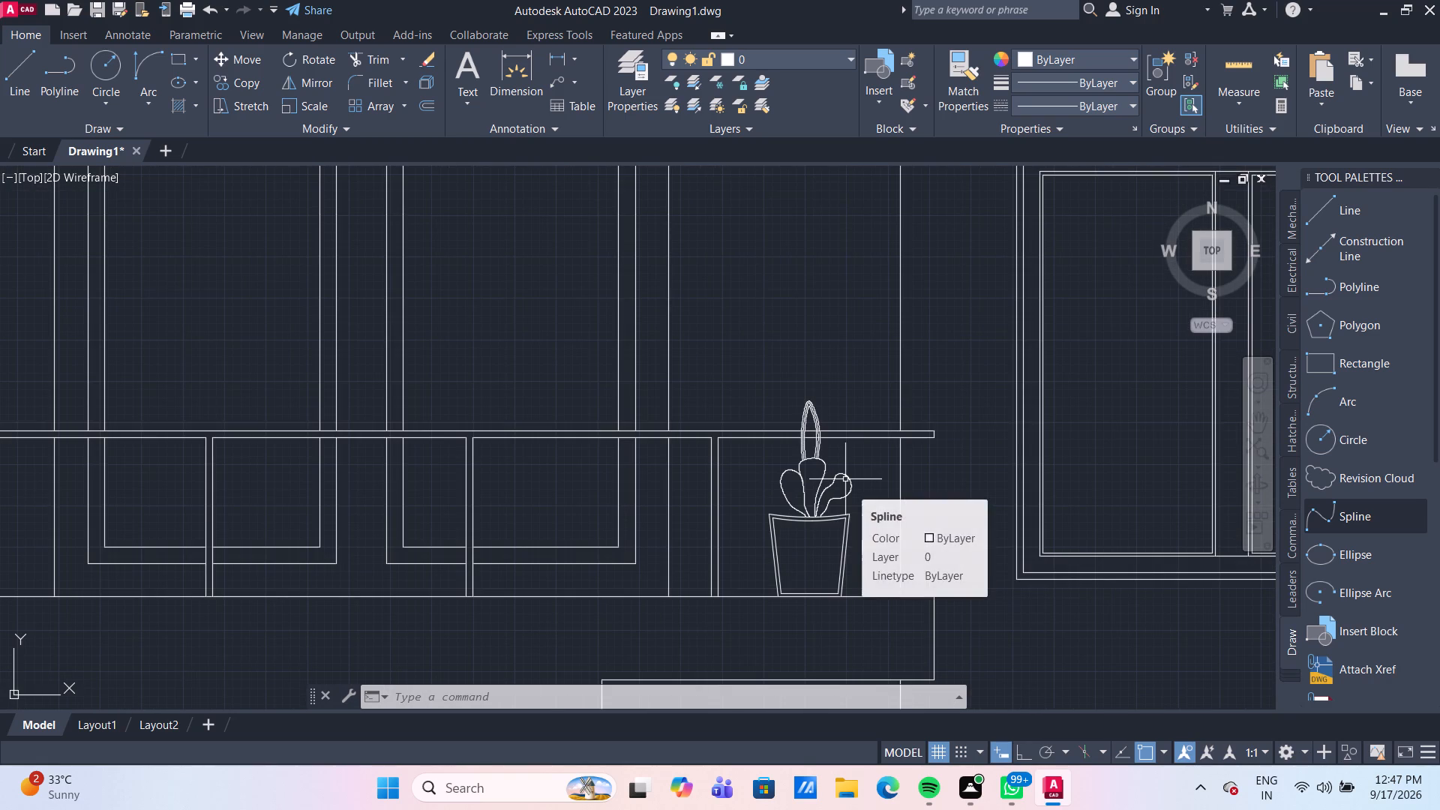
pyautogui.scroll(3, 853, 452)
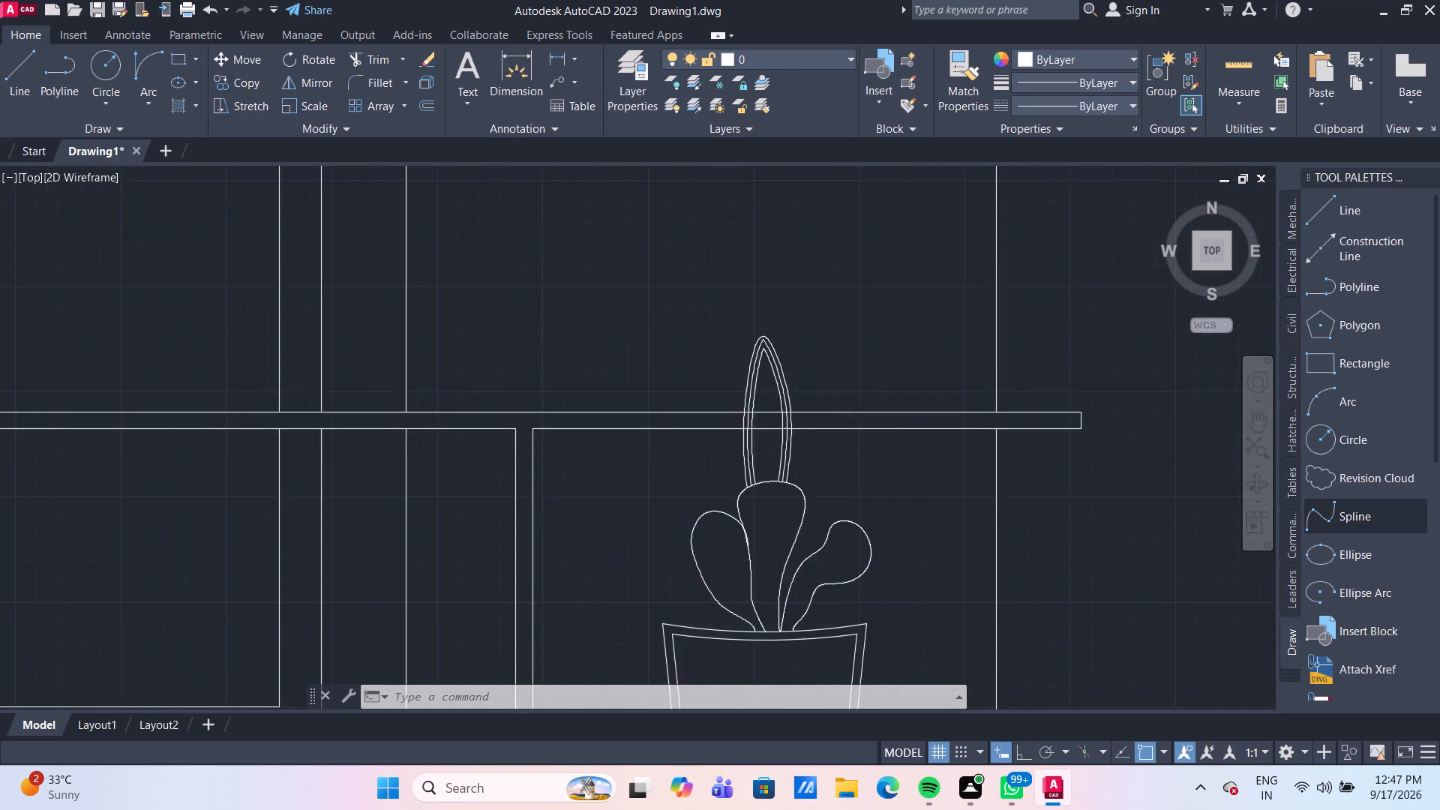
pyautogui.scroll(1, 807, 428)
pyautogui.scroll(-2, 806, 427)
pyautogui.scroll(2, 799, 472)
pyautogui.middleClick(799, 472)
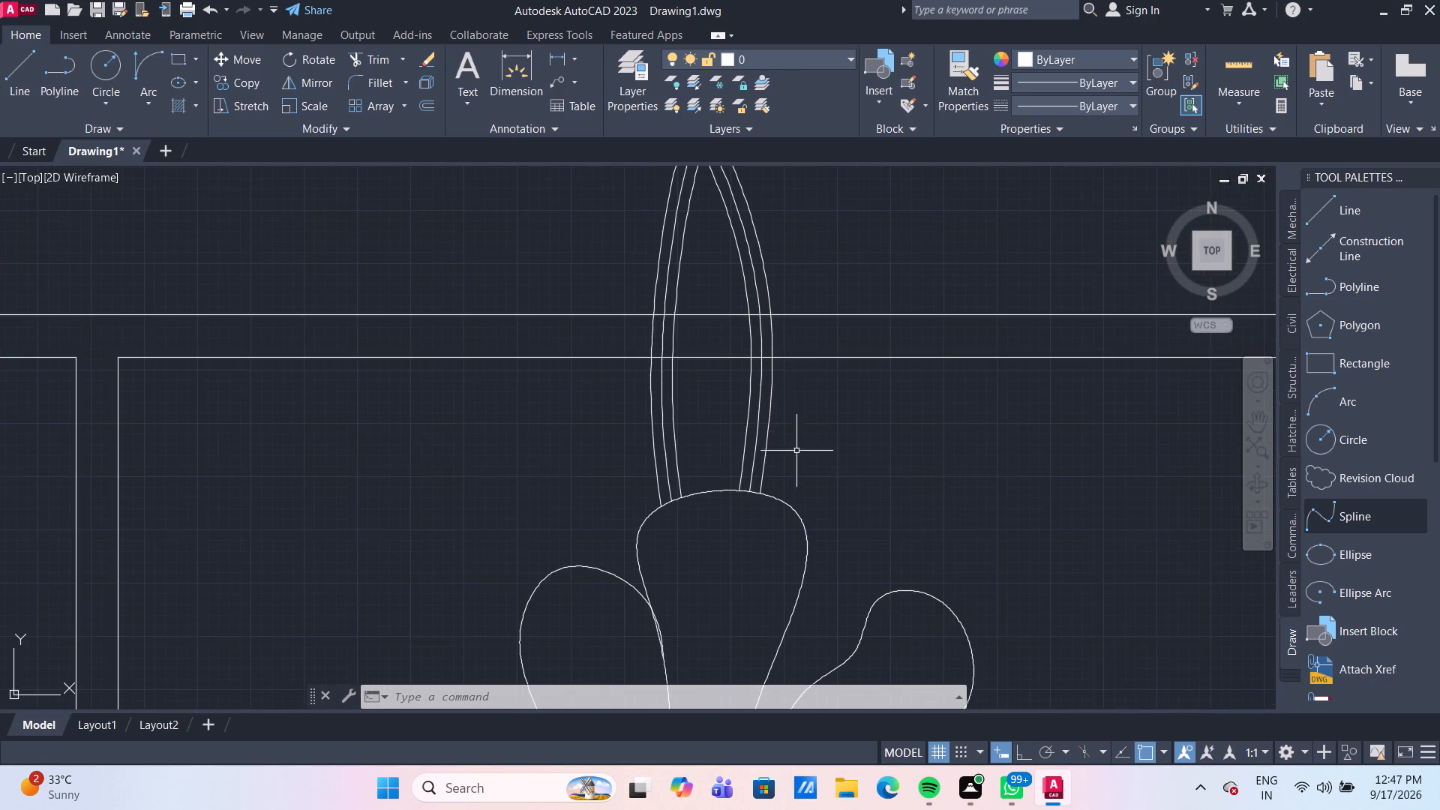
pyautogui.moveTo(799, 408); pyautogui.dragTo(807, 526, button='middle')
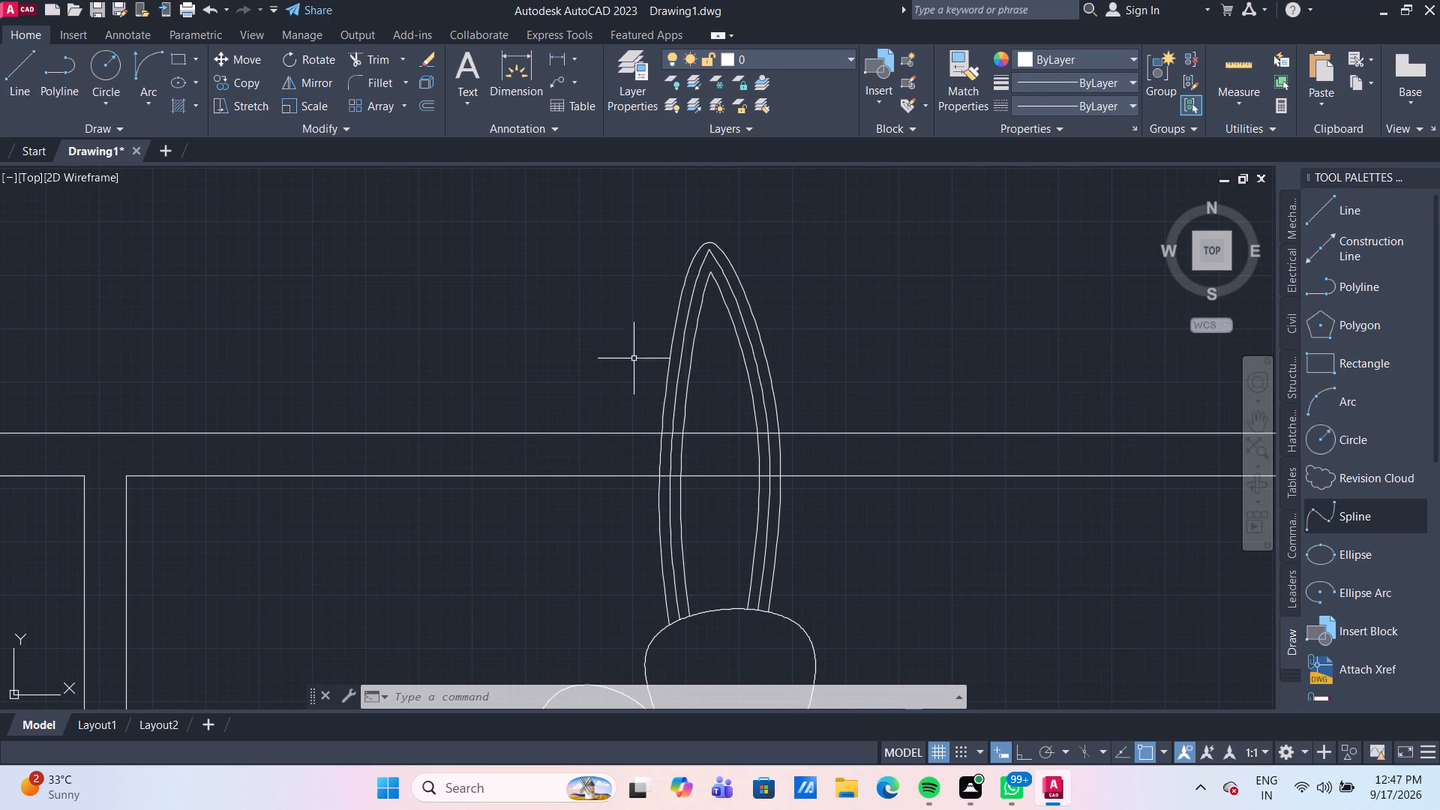
# Start a spline at the tall leaf's innermost tip and run it down inside the left edge to just above the rounded central leaf.
pyautogui.click(19, 94)
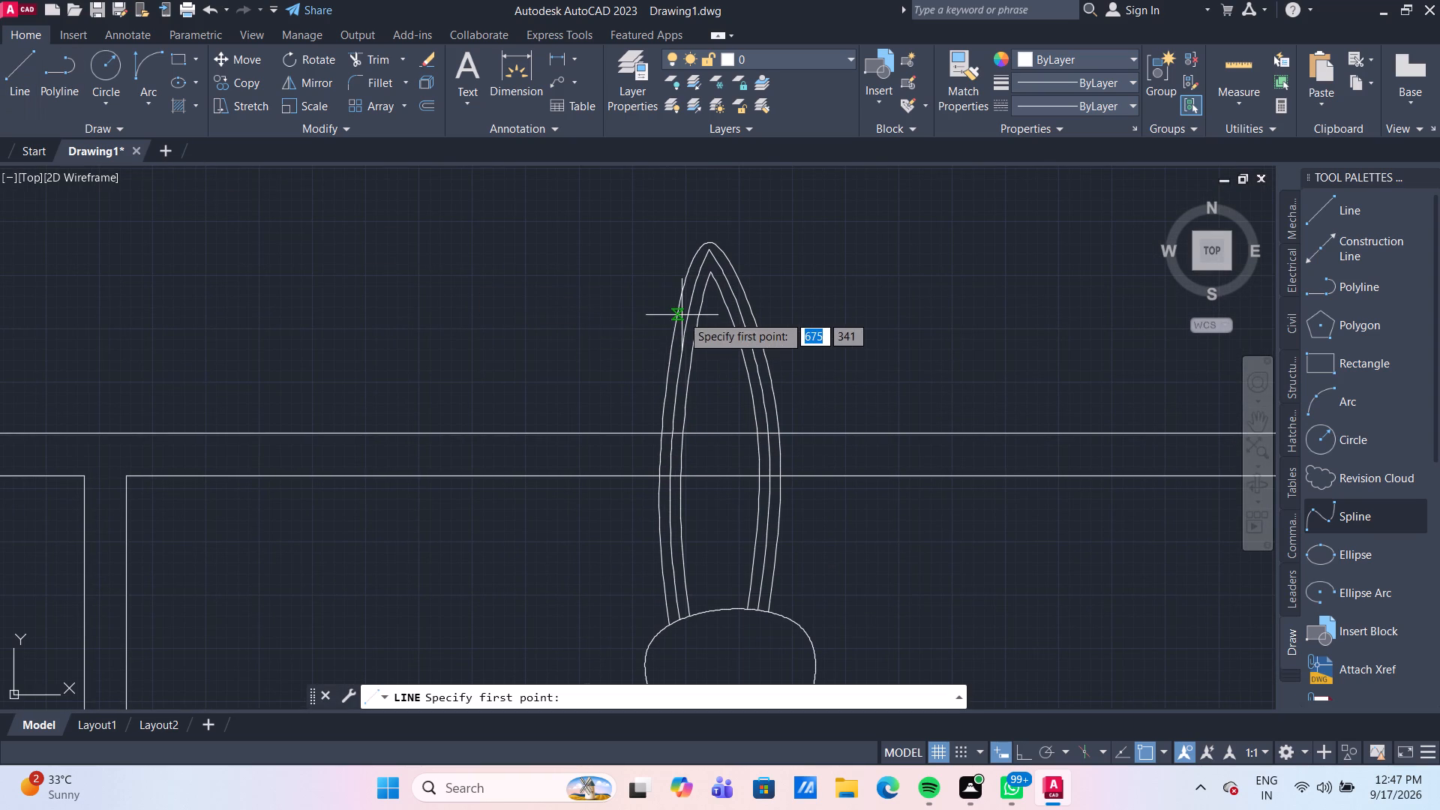
pyautogui.scroll(1, 682, 315)
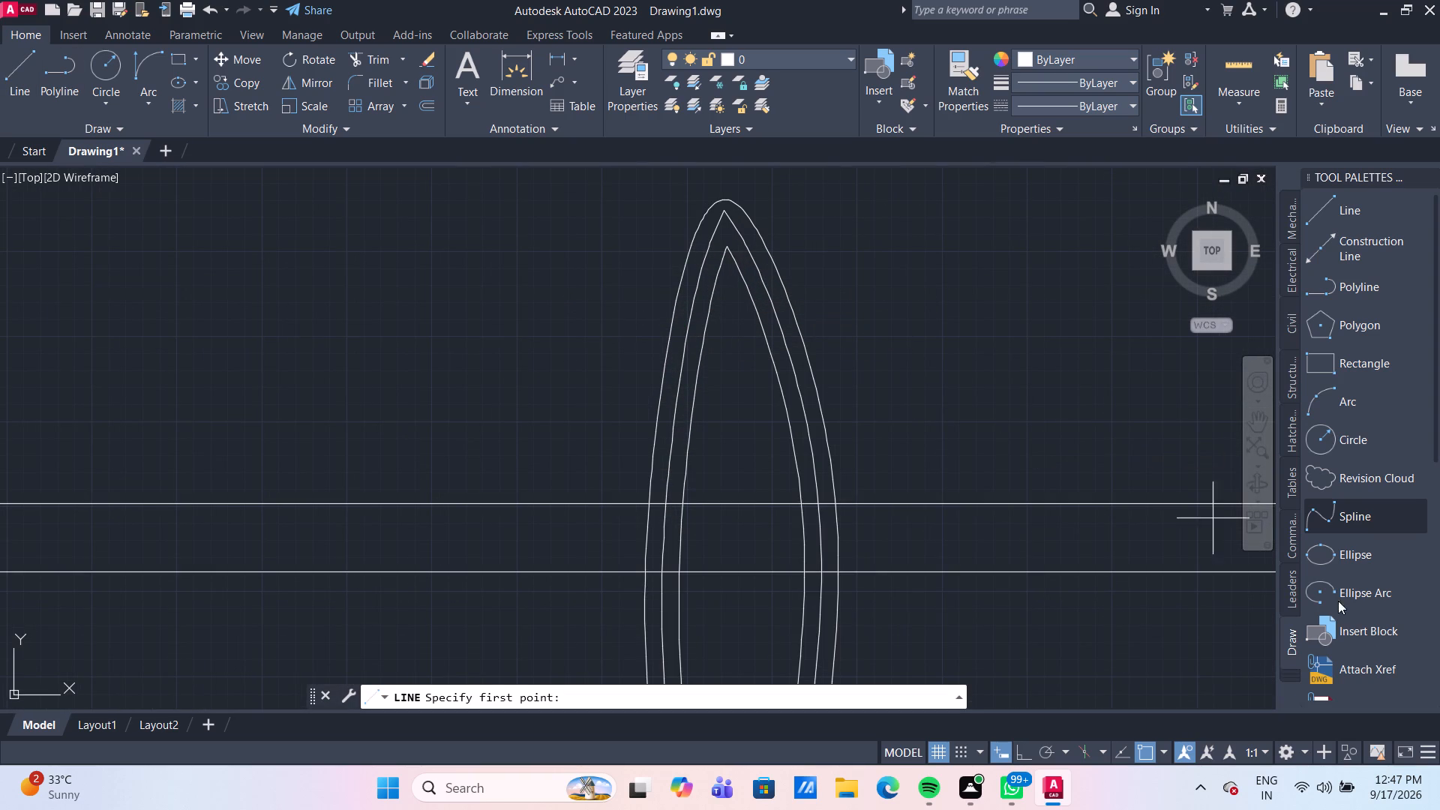
pyautogui.click(1348, 515)
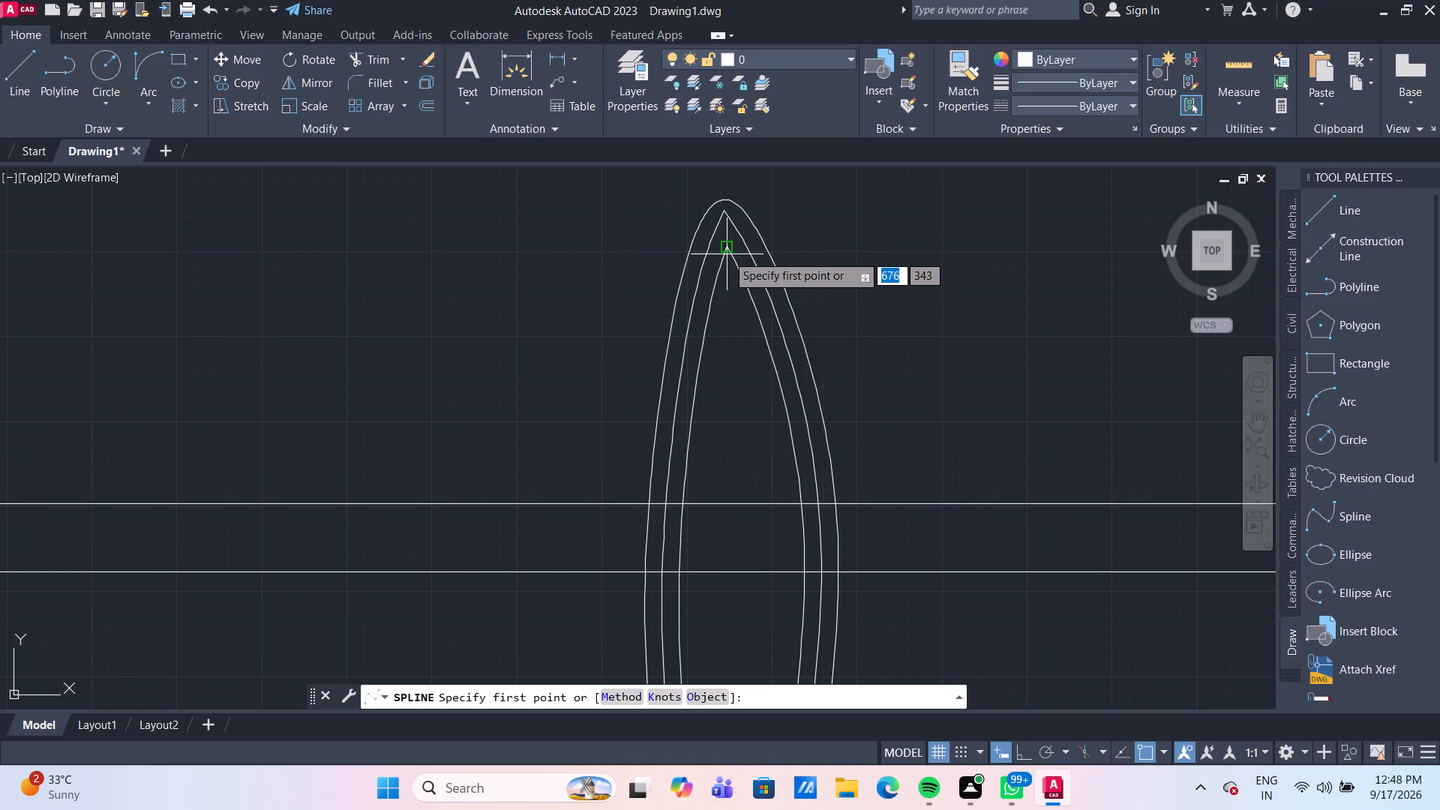
pyautogui.click(726, 253)
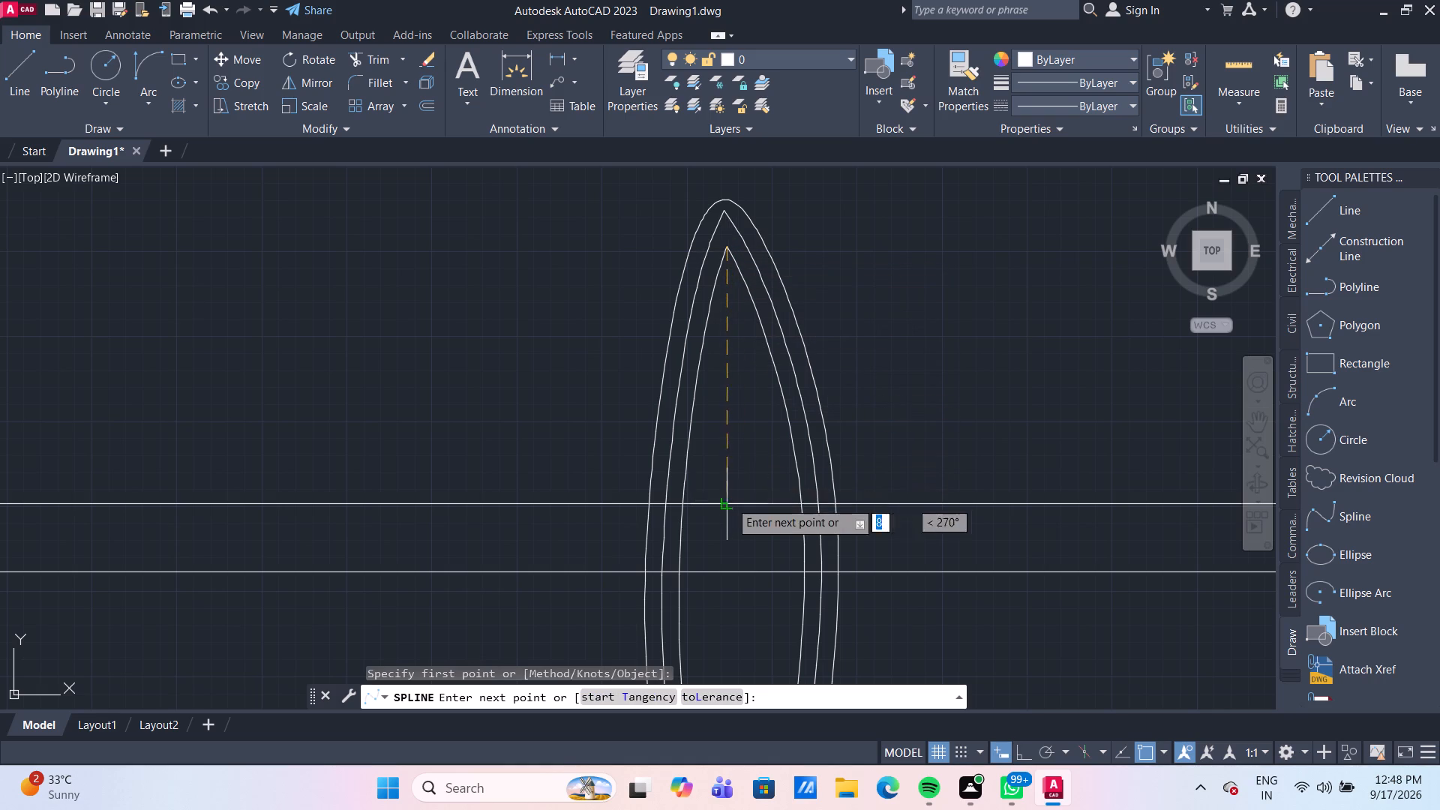
pyautogui.click(718, 457)
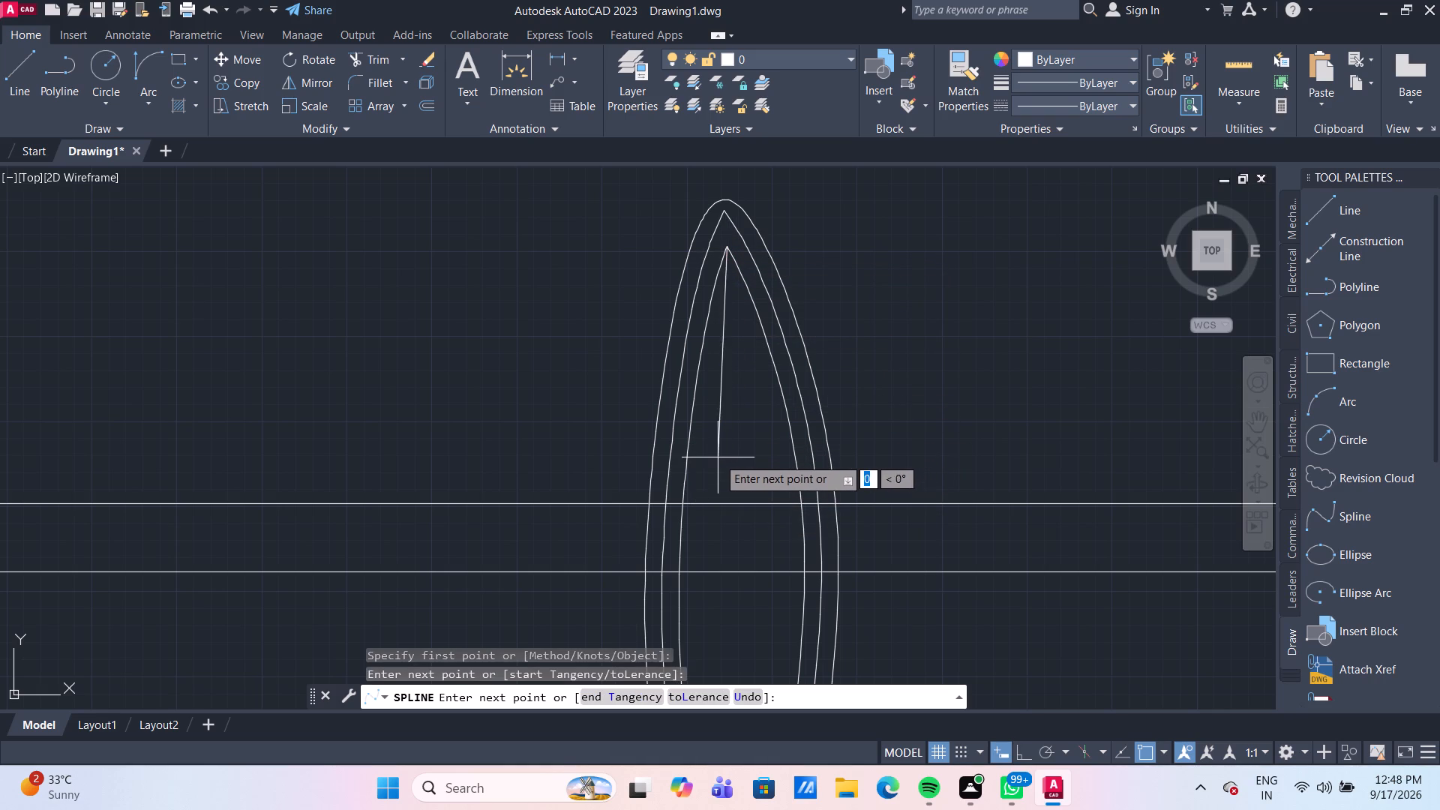
pyautogui.moveTo(721, 560); pyautogui.dragTo(675, 423, button='middle')
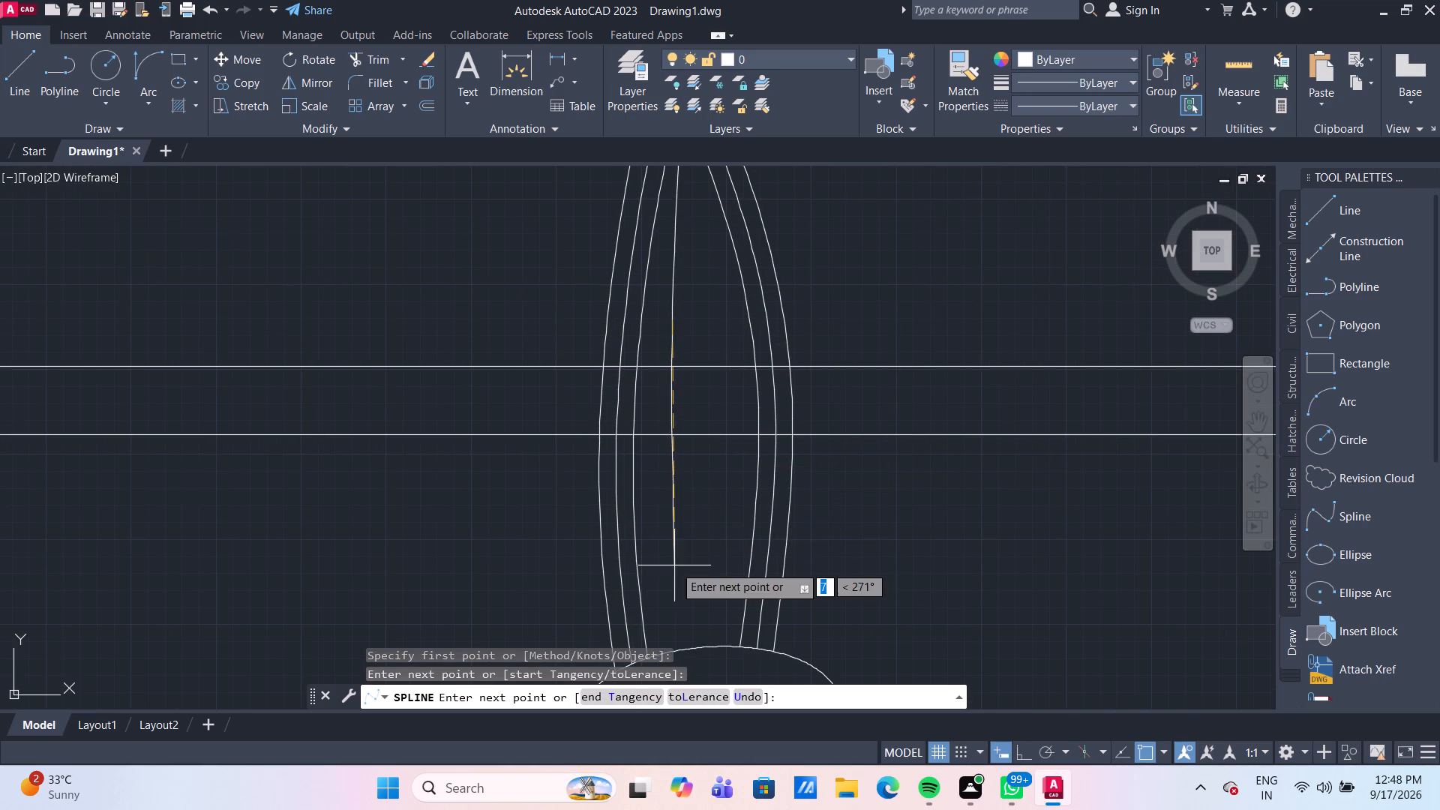
pyautogui.moveTo(668, 529); pyautogui.dragTo(664, 517, button='middle')
pyautogui.moveTo(655, 445); pyautogui.dragTo(655, 451)
pyautogui.moveTo(670, 613); pyautogui.dragTo(663, 535)
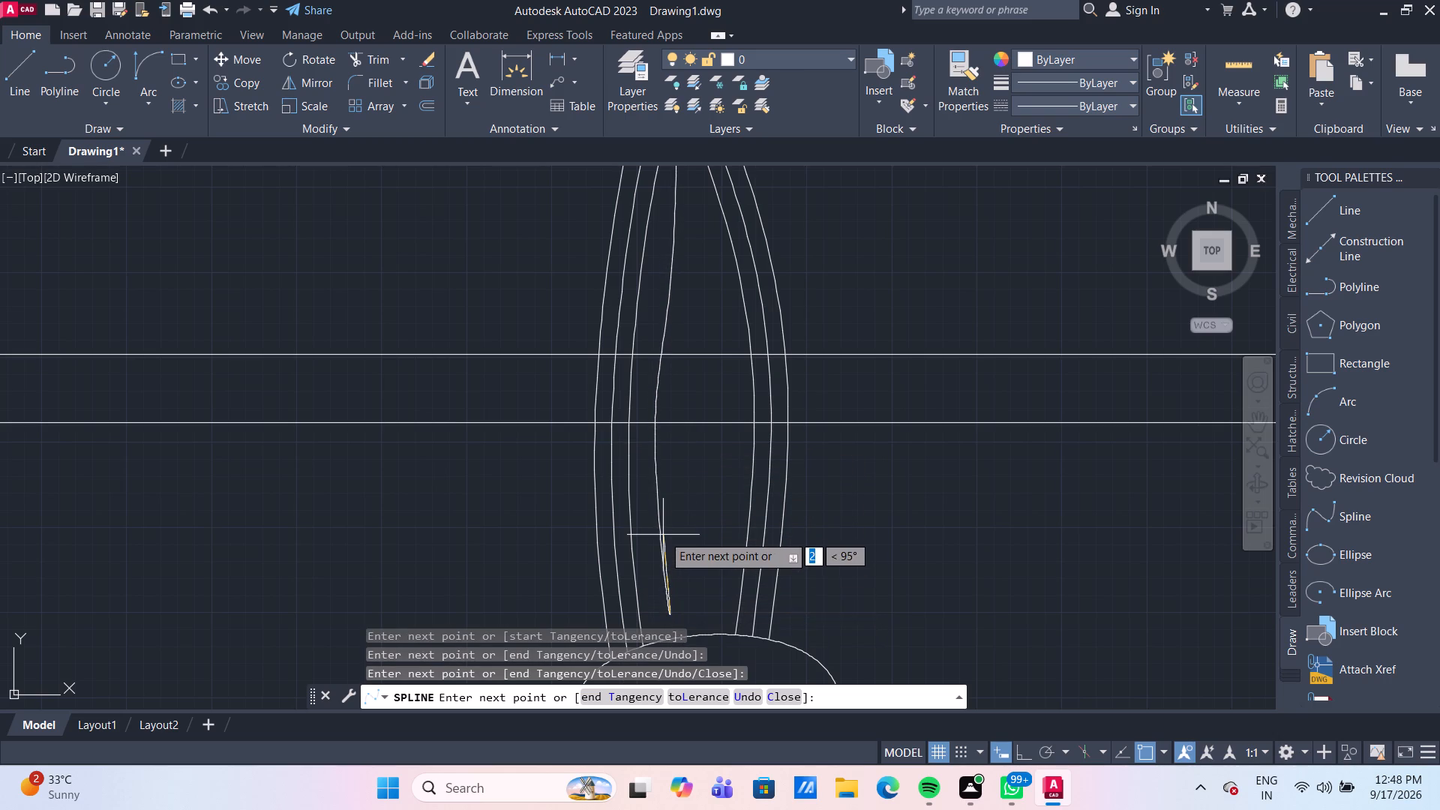
# Round the spline's bottom and carry it back up inside the tall leaf's right edge, ending on its own left side below the tip.
pyautogui.moveTo(663, 535); pyautogui.dragTo(712, 604)
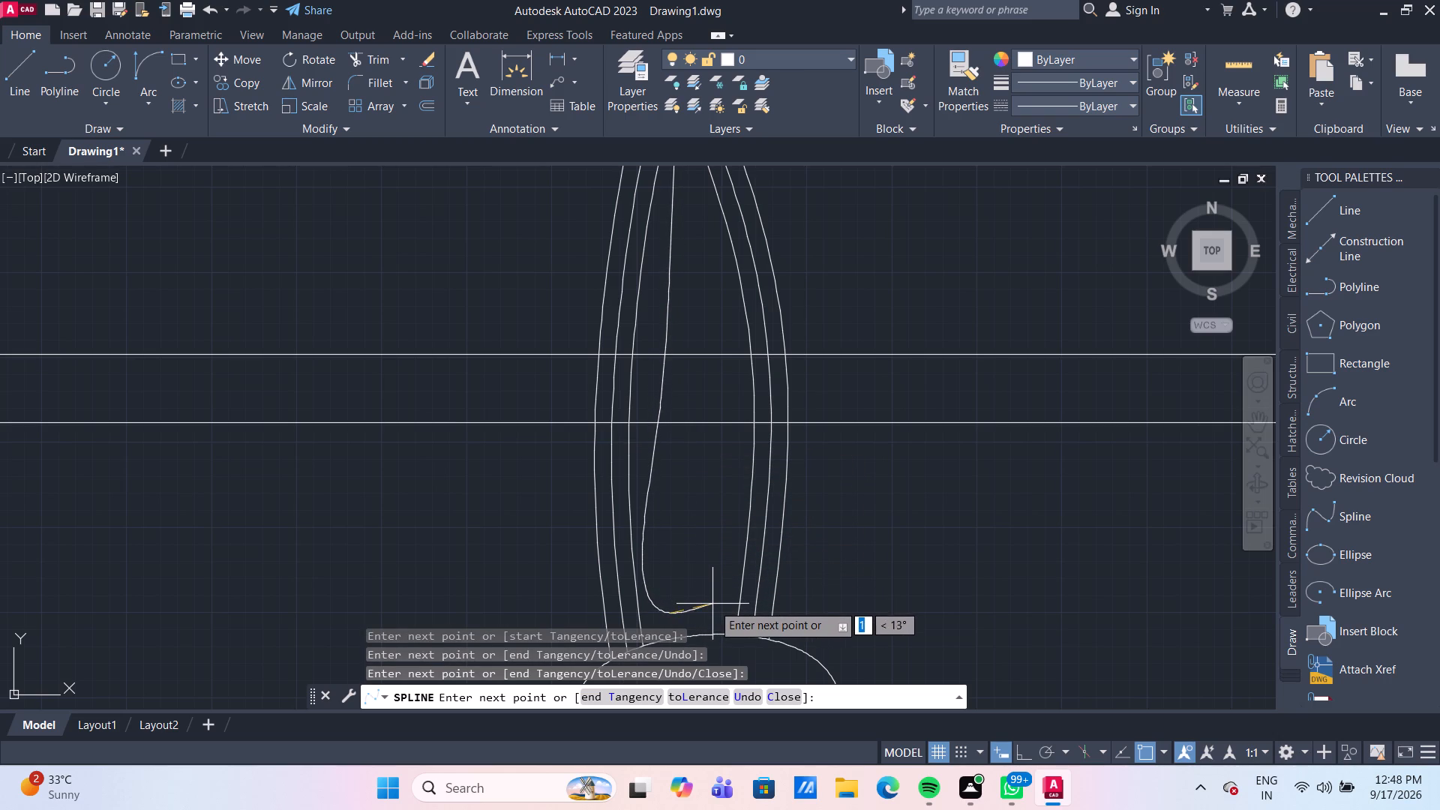
pyautogui.moveTo(712, 604); pyautogui.dragTo(695, 613)
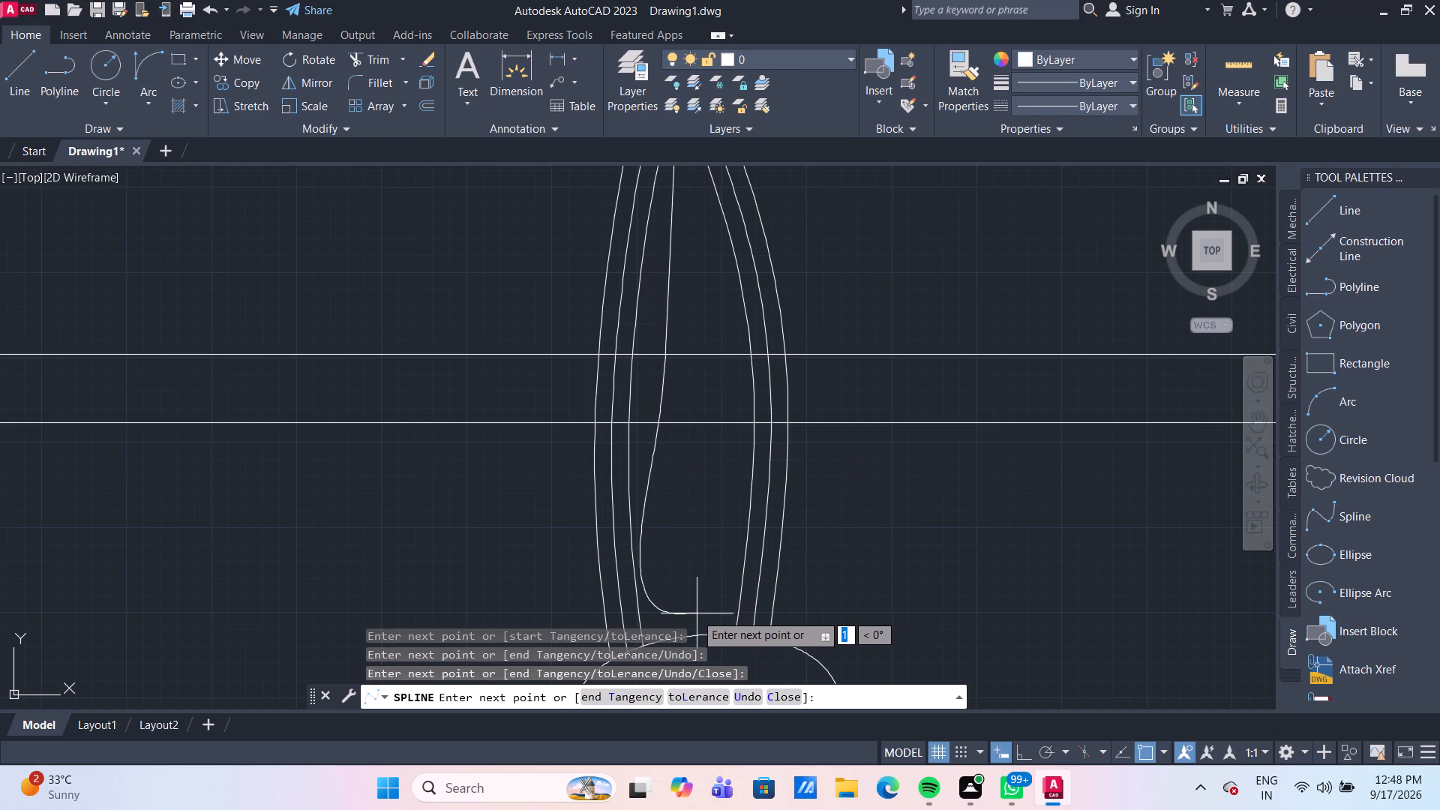
pyautogui.moveTo(695, 613); pyautogui.dragTo(722, 597)
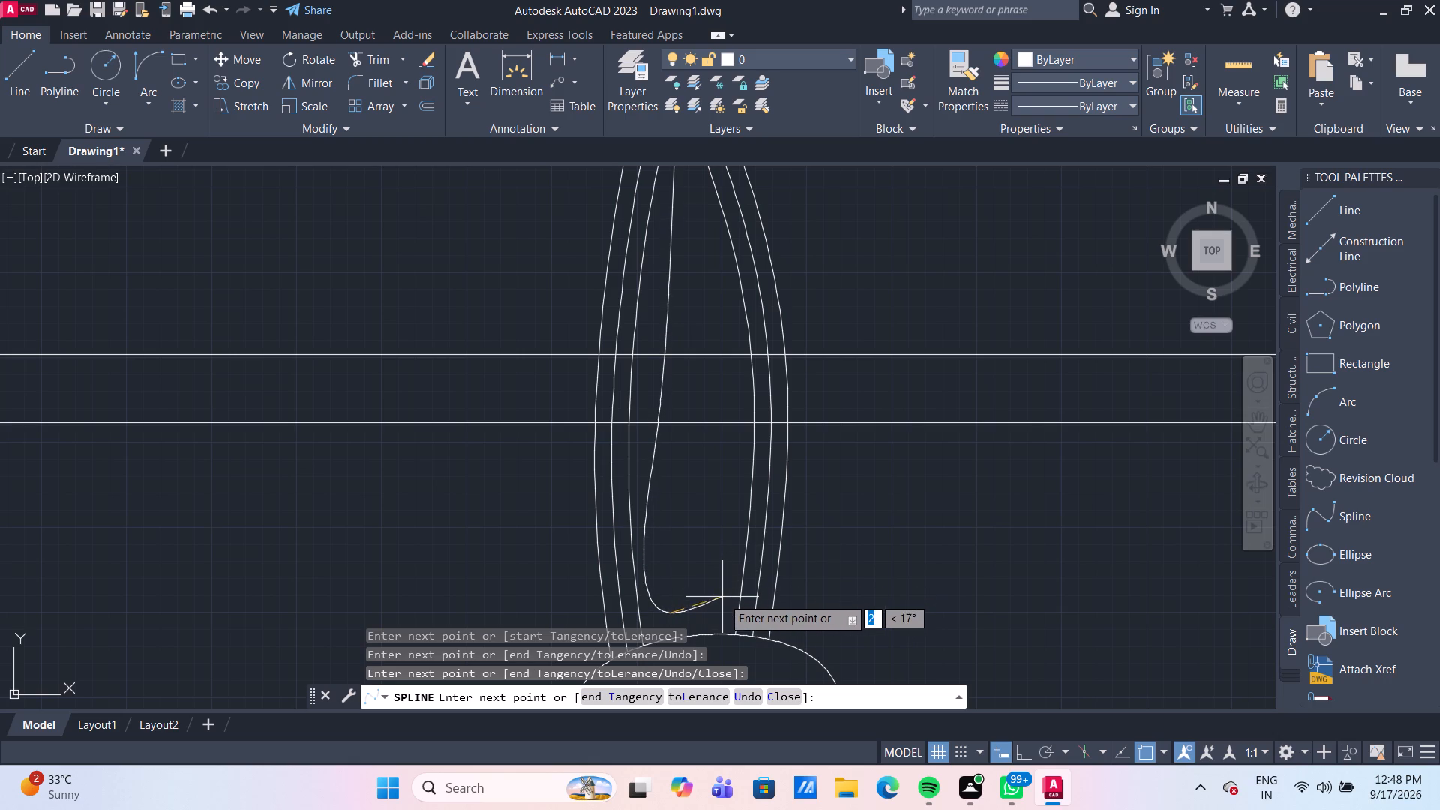
pyautogui.moveTo(722, 597); pyautogui.dragTo(709, 615)
pyautogui.click(709, 615)
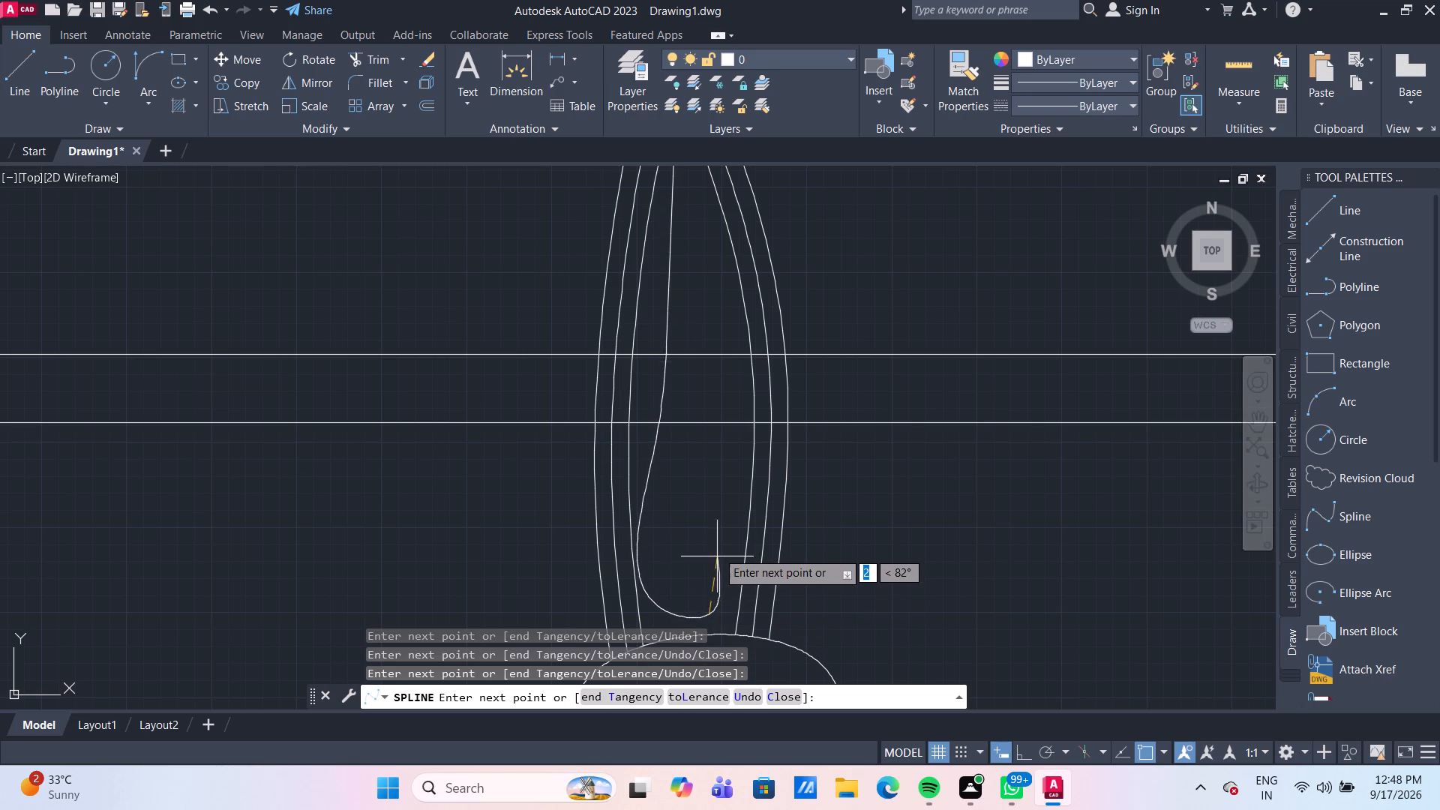
pyautogui.click(718, 532)
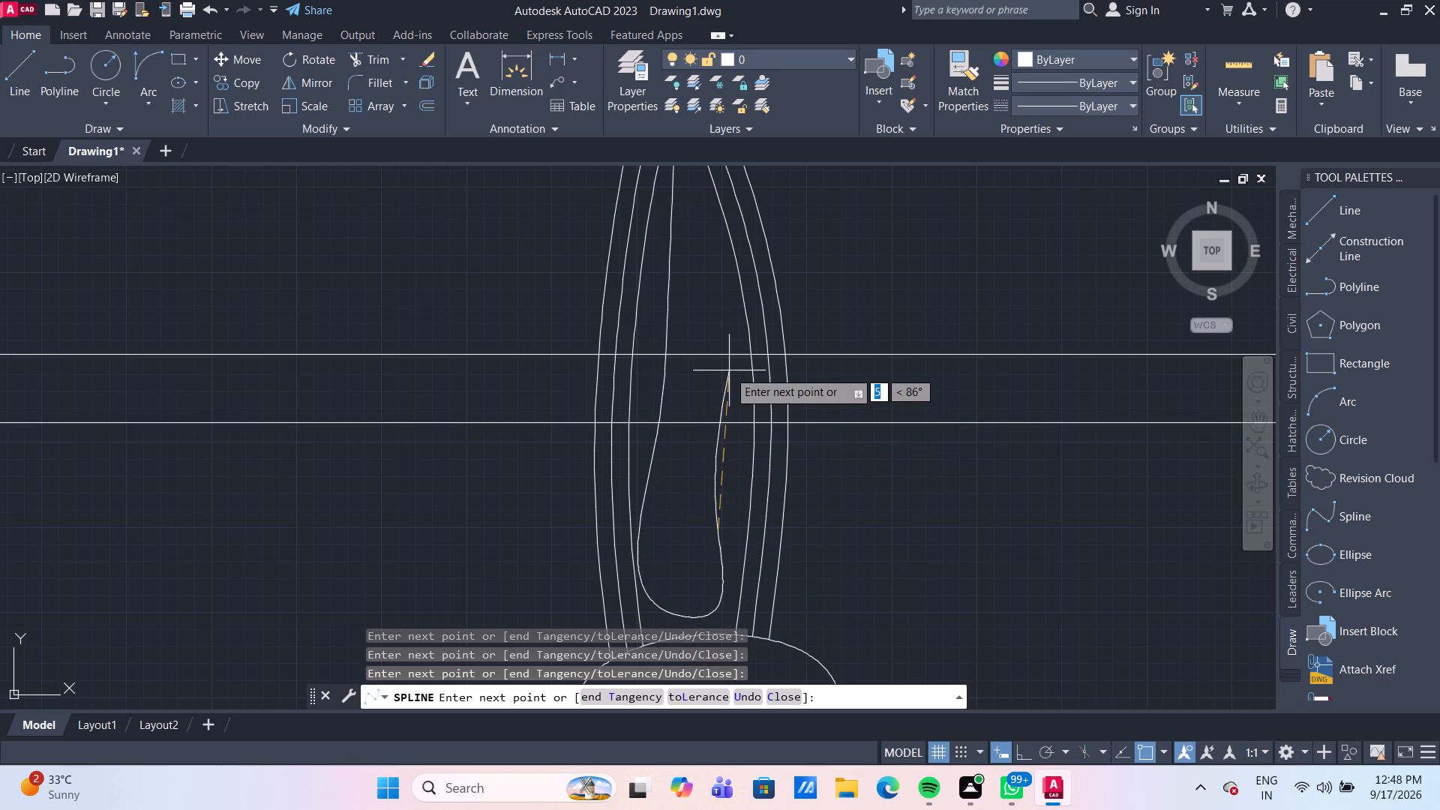
pyautogui.click(732, 481)
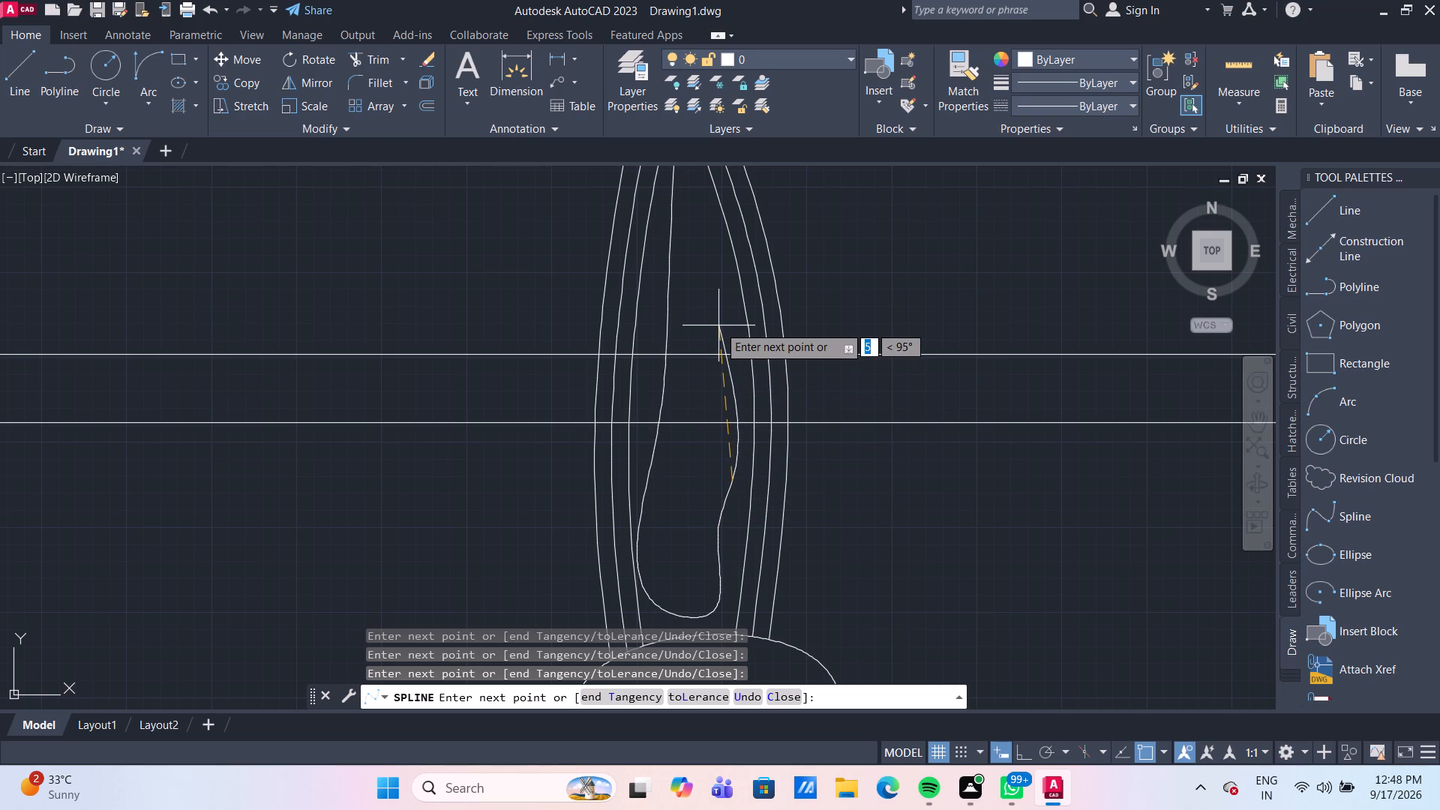
pyautogui.click(724, 328)
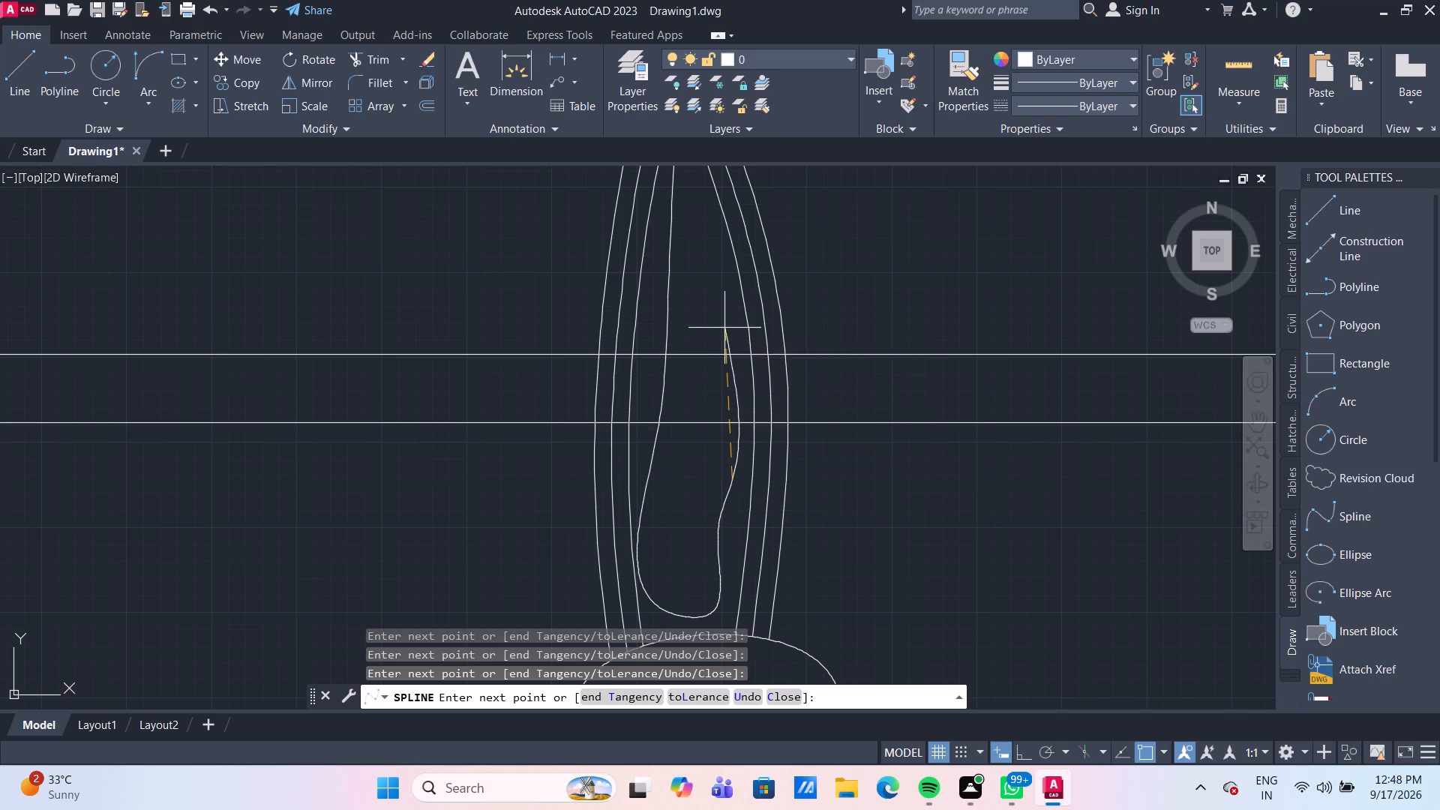
pyautogui.scroll(-1, 712, 230)
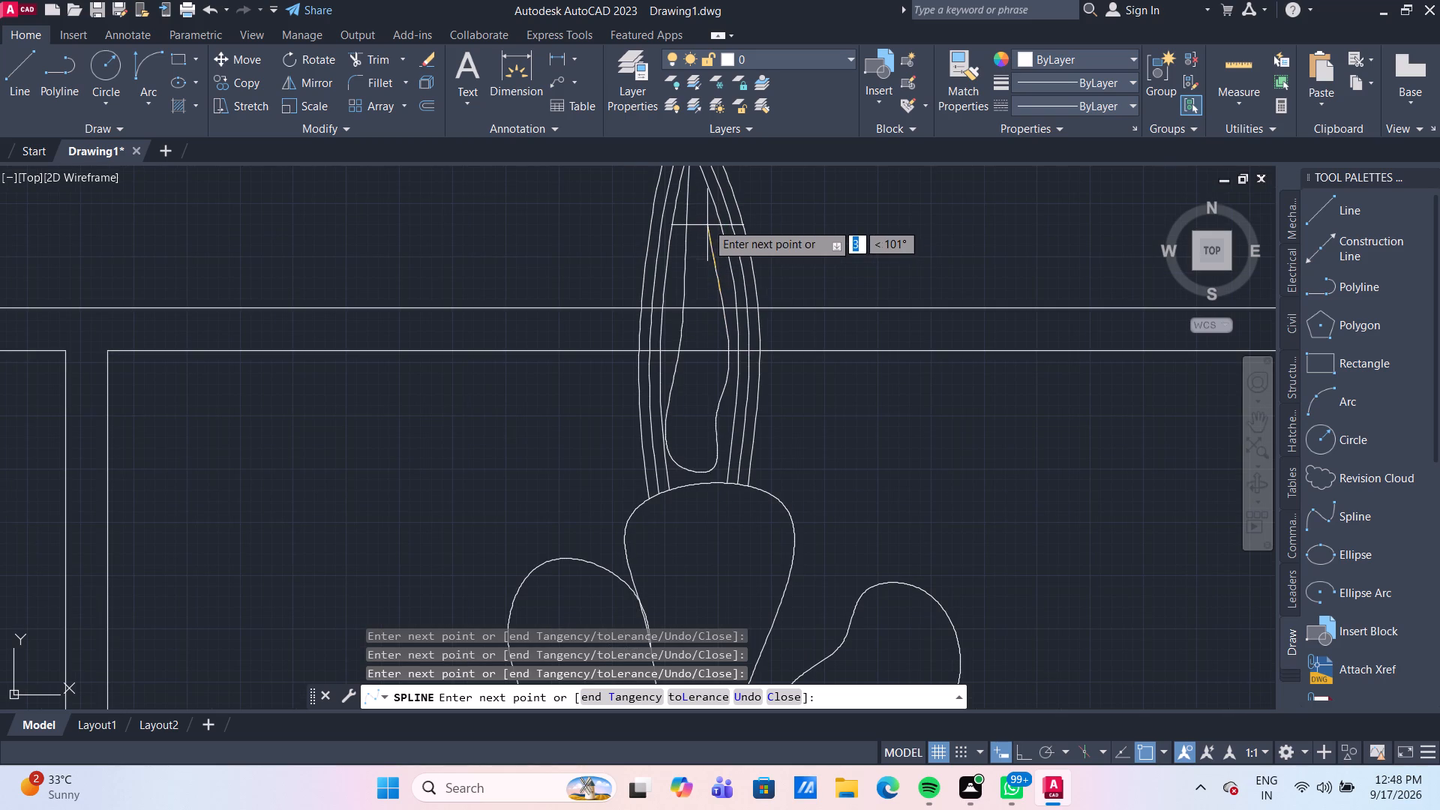
pyautogui.click(688, 183)
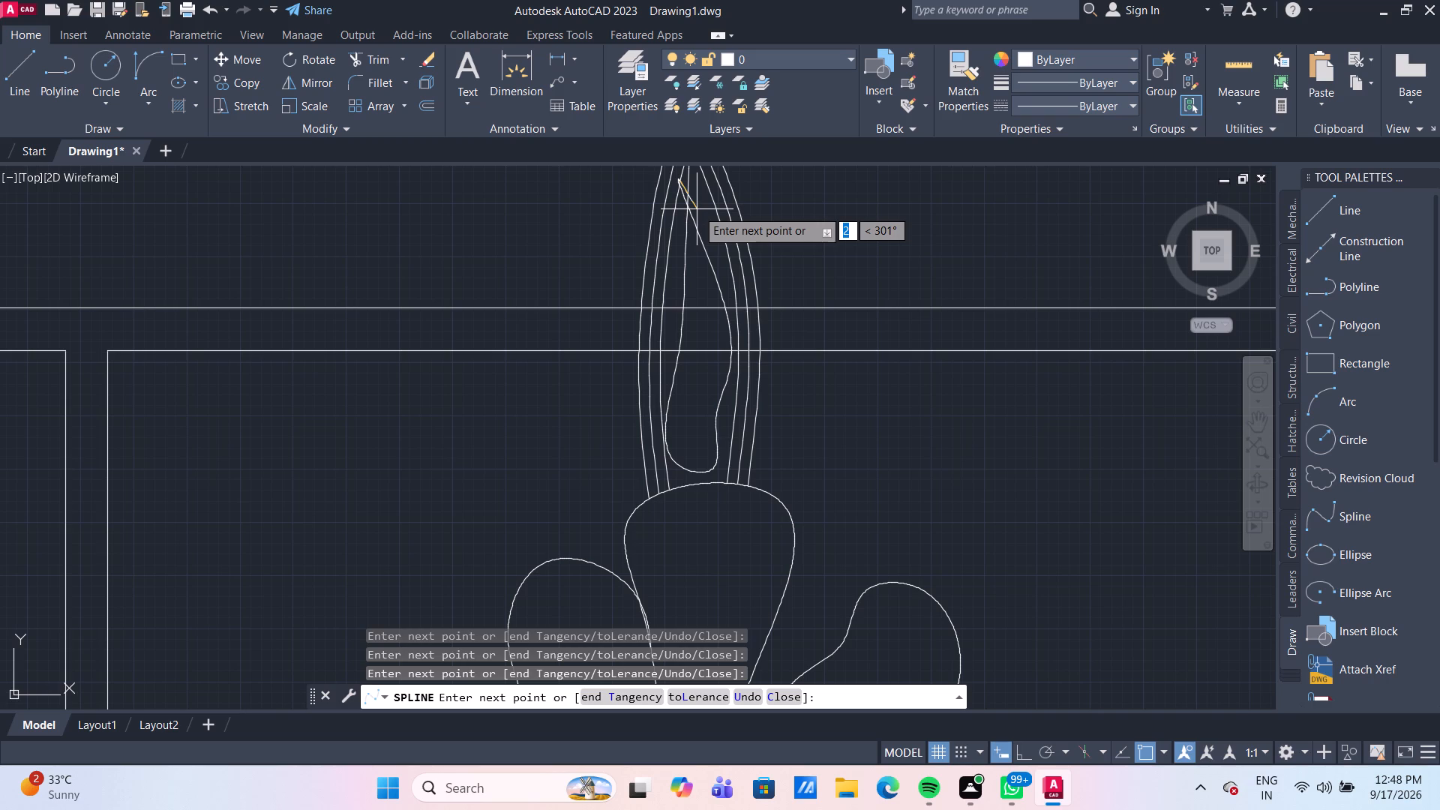
pyautogui.hotkey('ctrl', 'z')
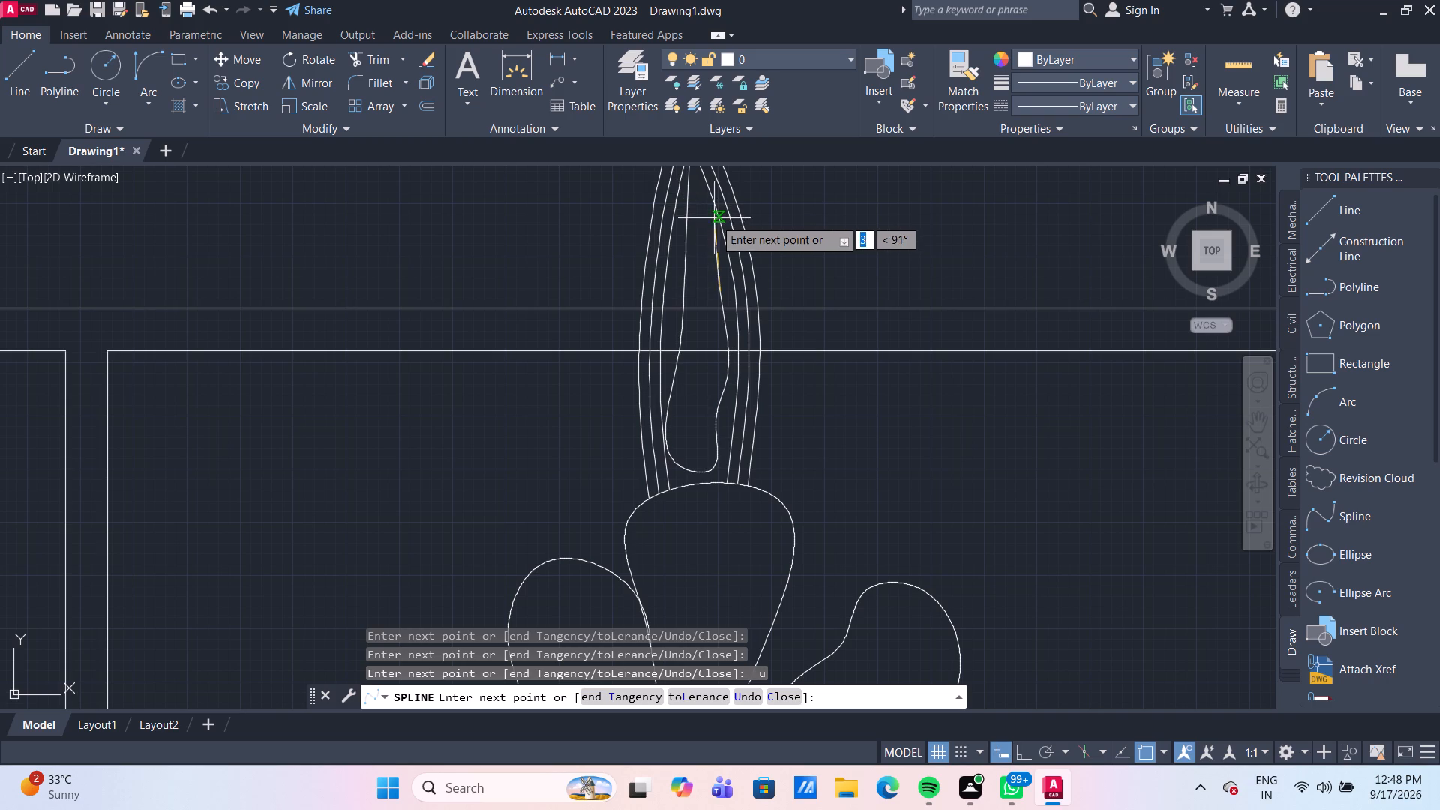
pyautogui.click(687, 215)
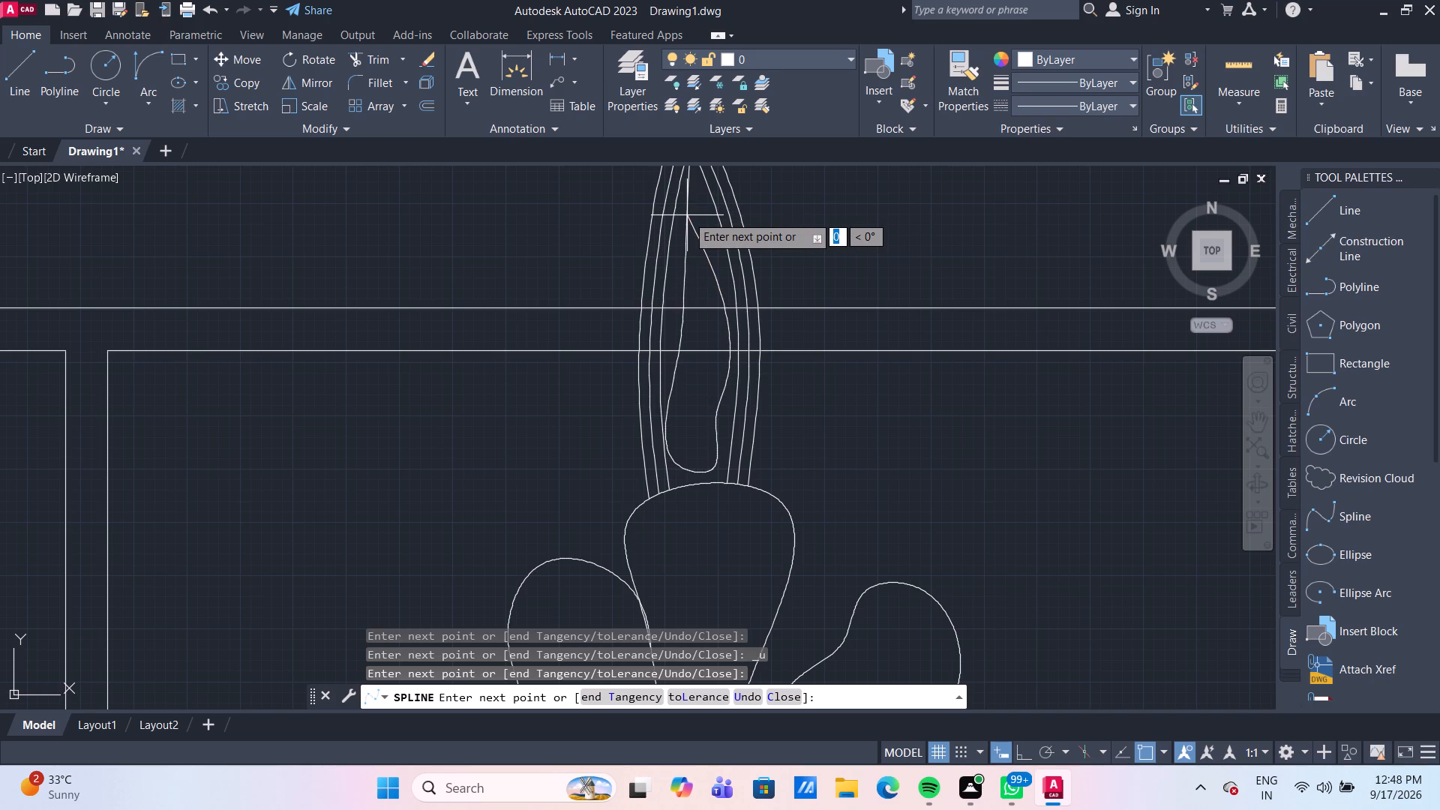
pyautogui.press('Return')
# Trim the tall leaf's outlines and inner spline between the two lines of the balcony's top rail.
pyautogui.scroll(-3, 728, 259)
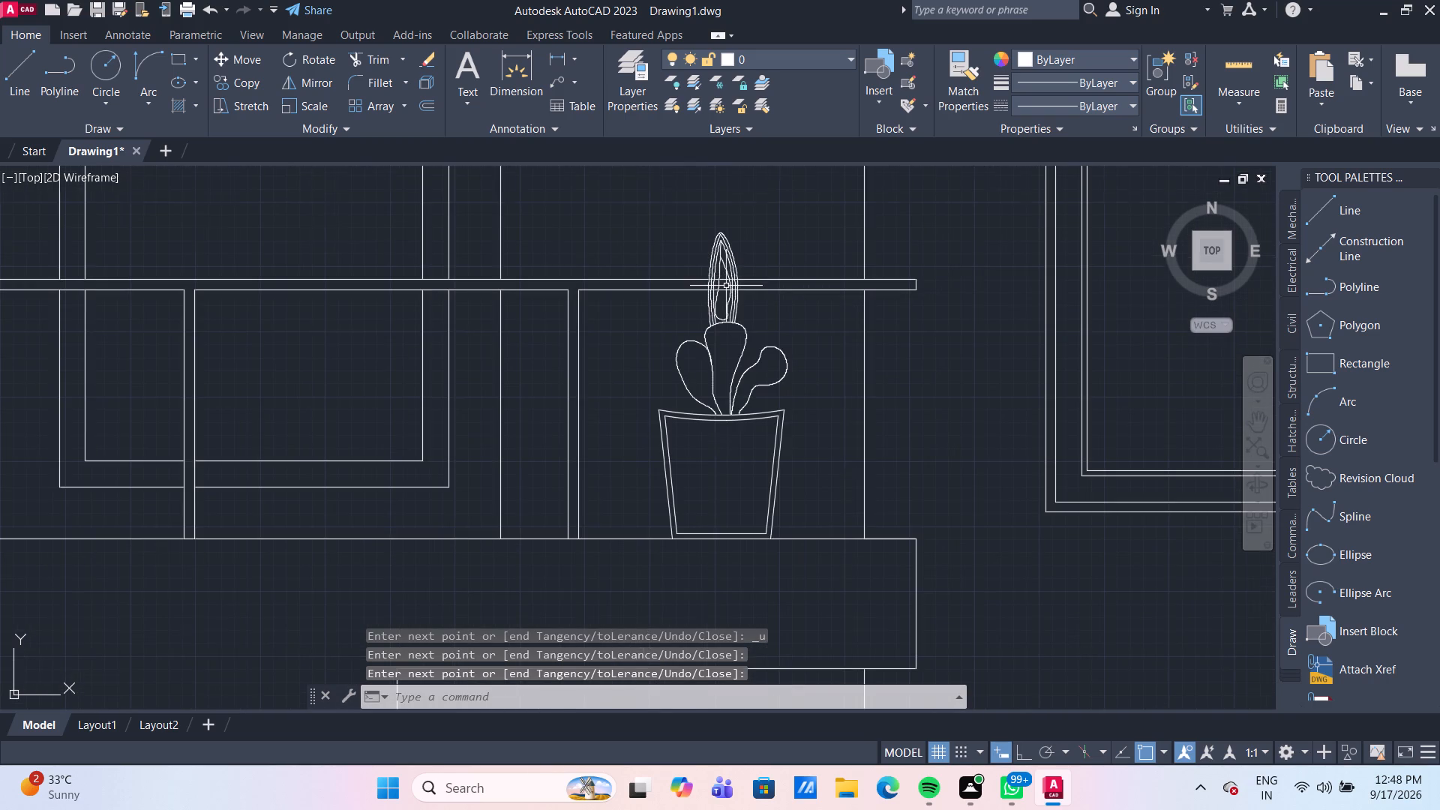
pyautogui.scroll(3, 726, 286)
pyautogui.moveTo(726, 286); pyautogui.dragTo(713, 382, button='middle')
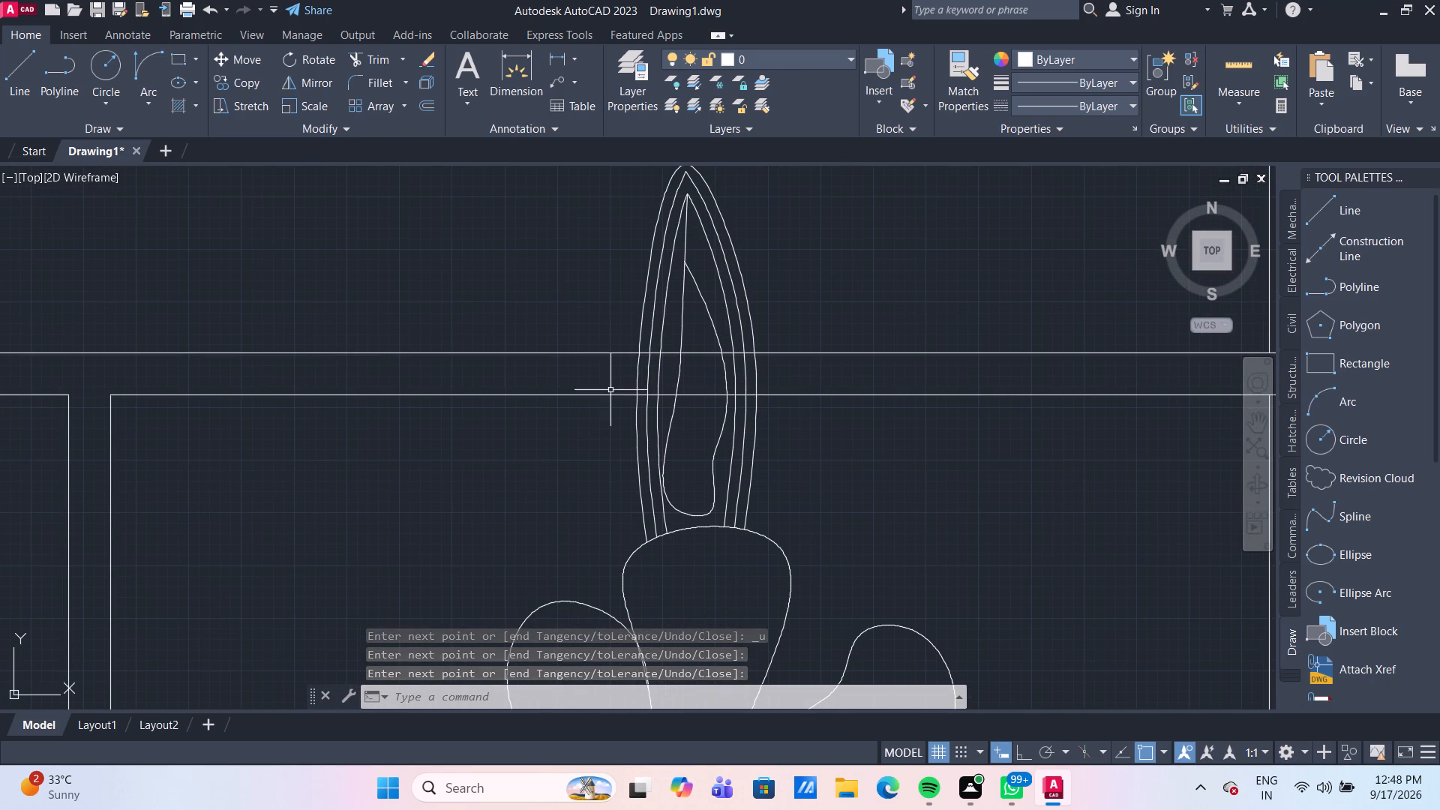
pyautogui.write('TR')
pyautogui.press('Return')
pyautogui.click(605, 384)
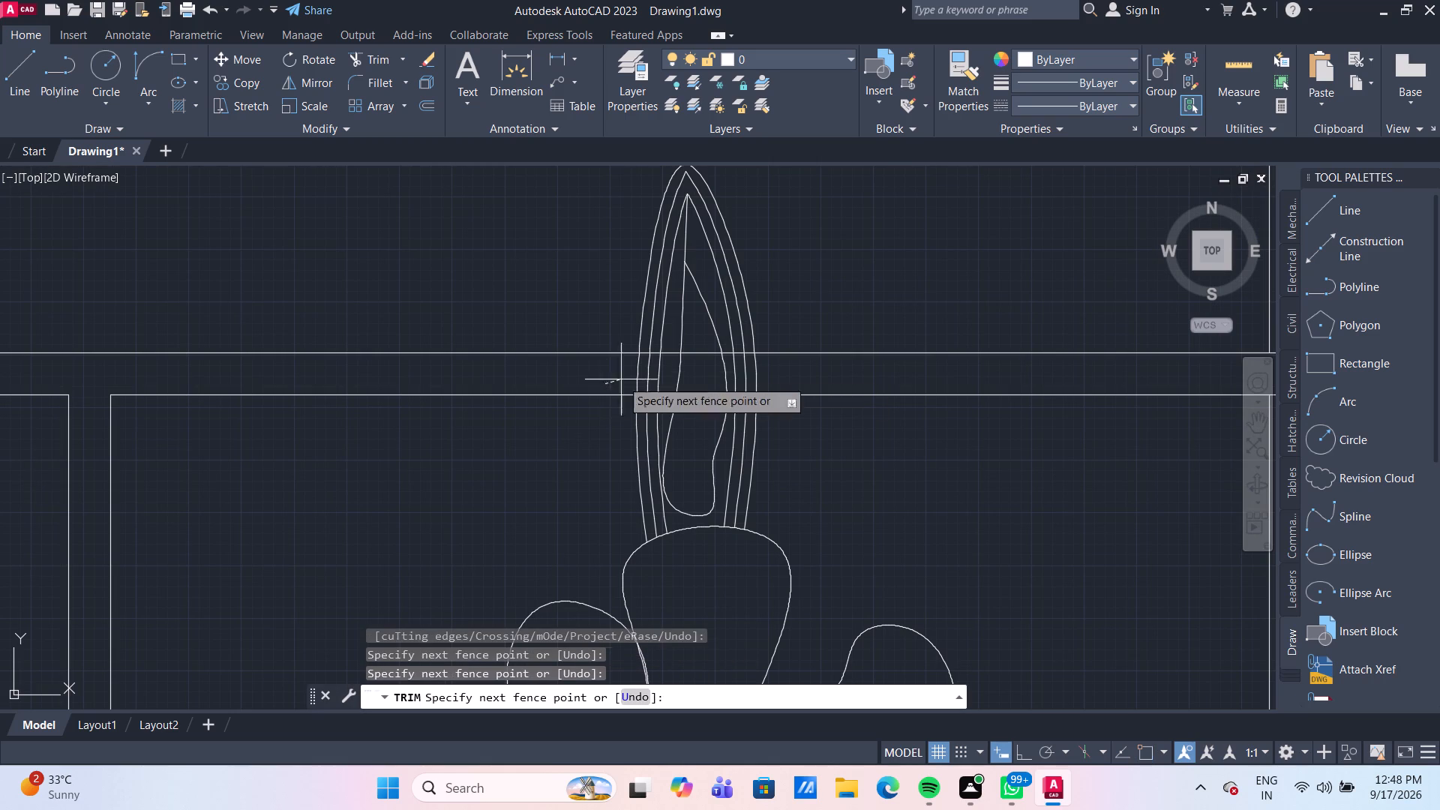
pyautogui.click(775, 379)
# Draw two straight vein lines from the tall leaf's innermost tip to the rail's upper line, the second ending at the spline's right cut end.
pyautogui.scroll(-1, 782, 450)
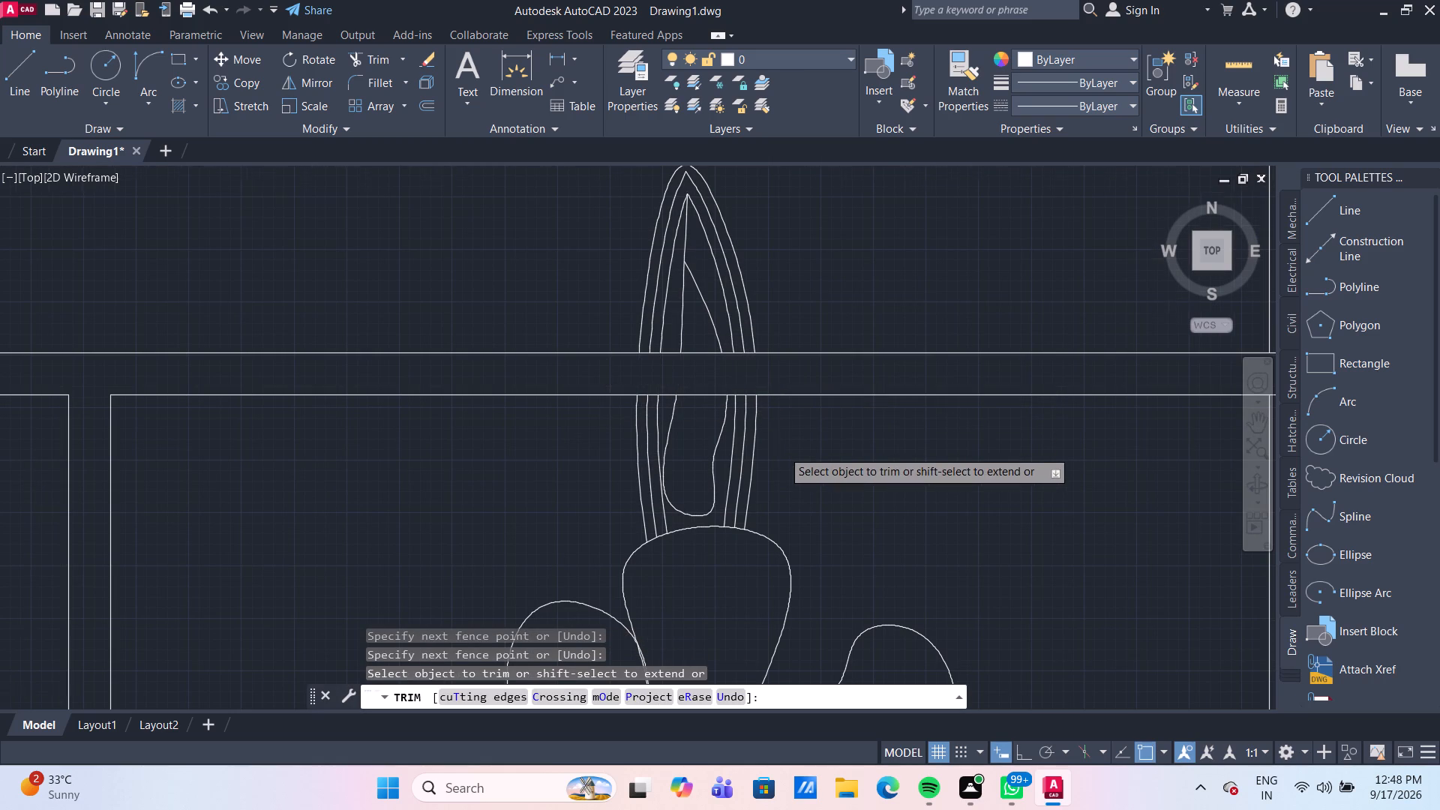
pyautogui.scroll(-1, 782, 450)
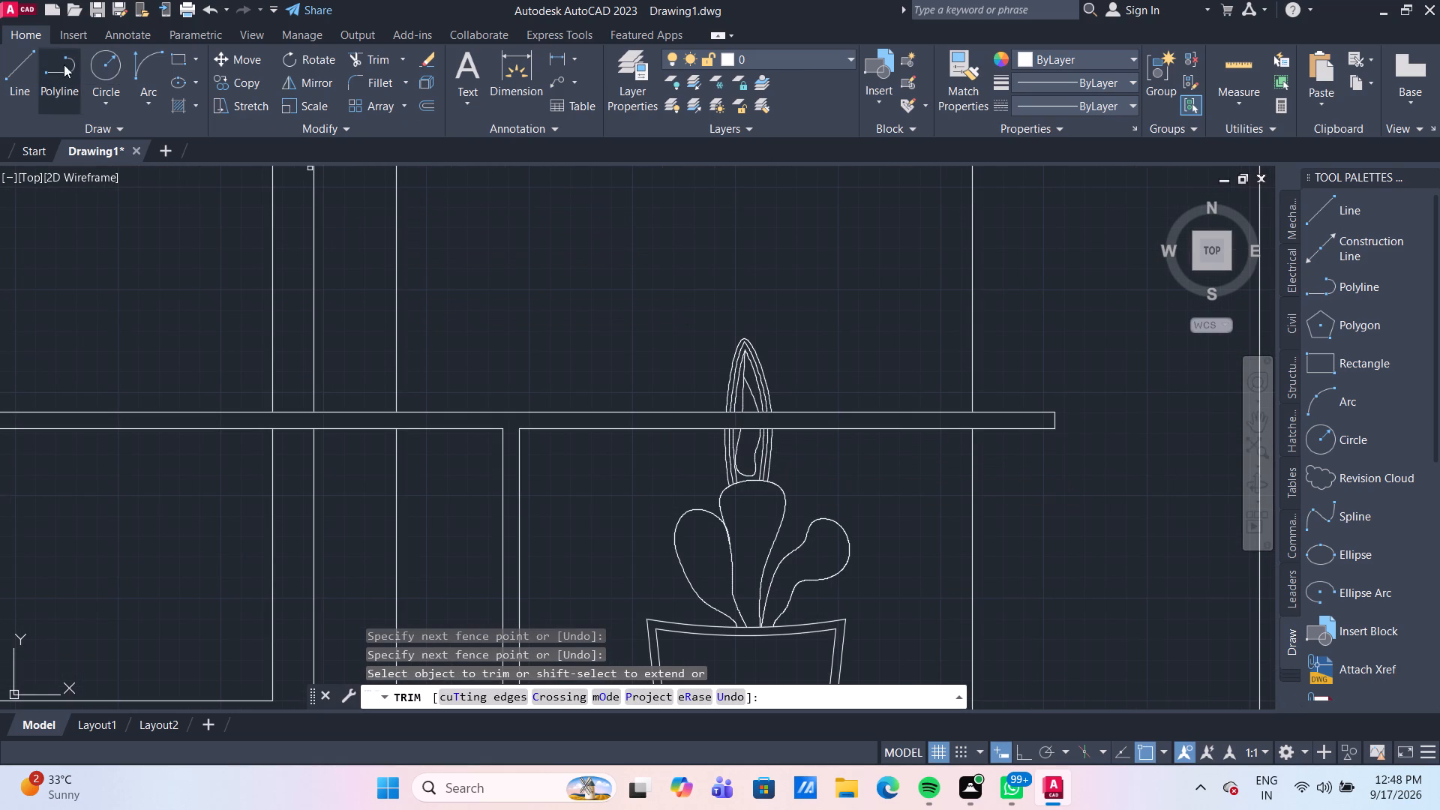
pyautogui.moveTo(15, 70); pyautogui.dragTo(23, 79)
pyautogui.scroll(2, 690, 390)
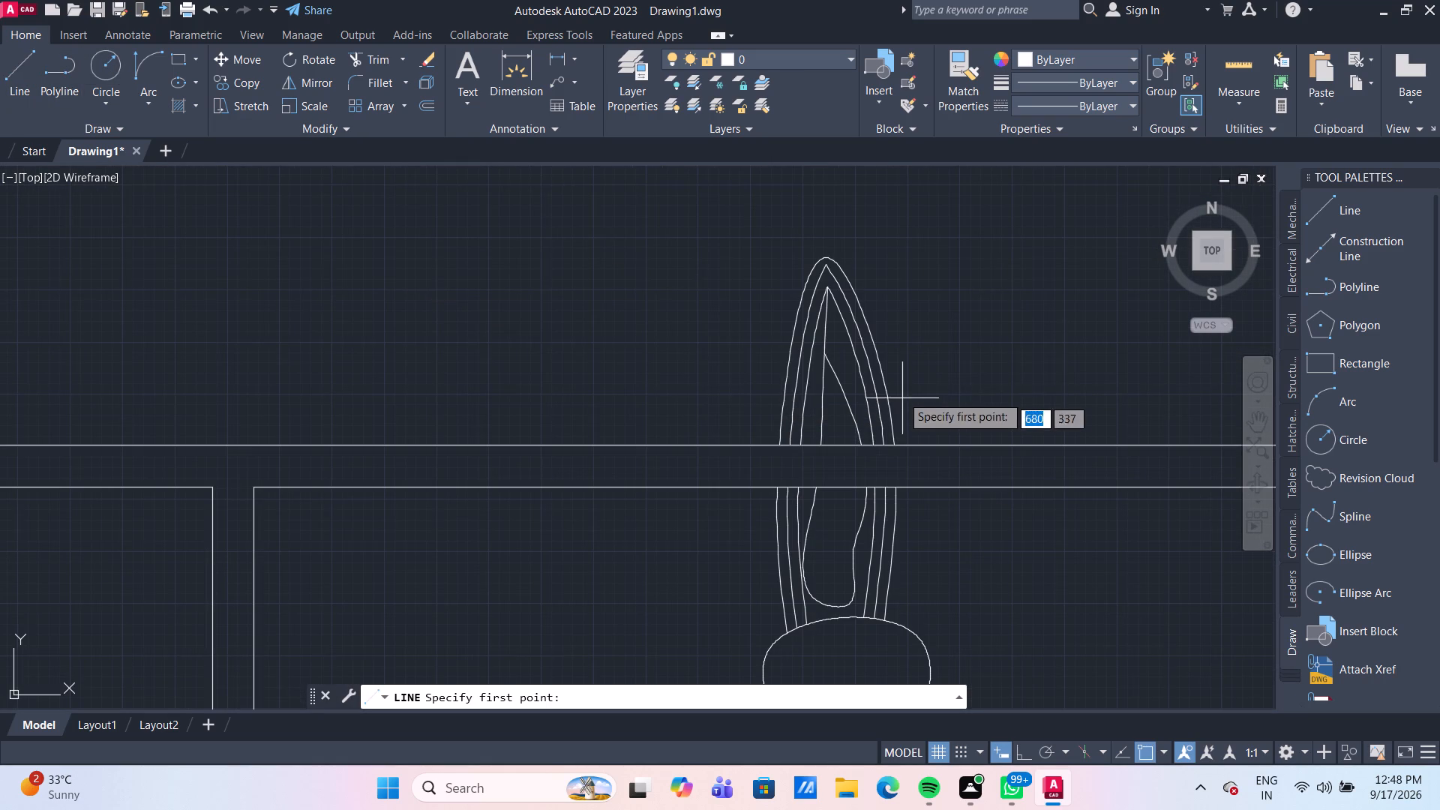
pyautogui.scroll(1, 828, 310)
pyautogui.moveTo(827, 280); pyautogui.dragTo(839, 295)
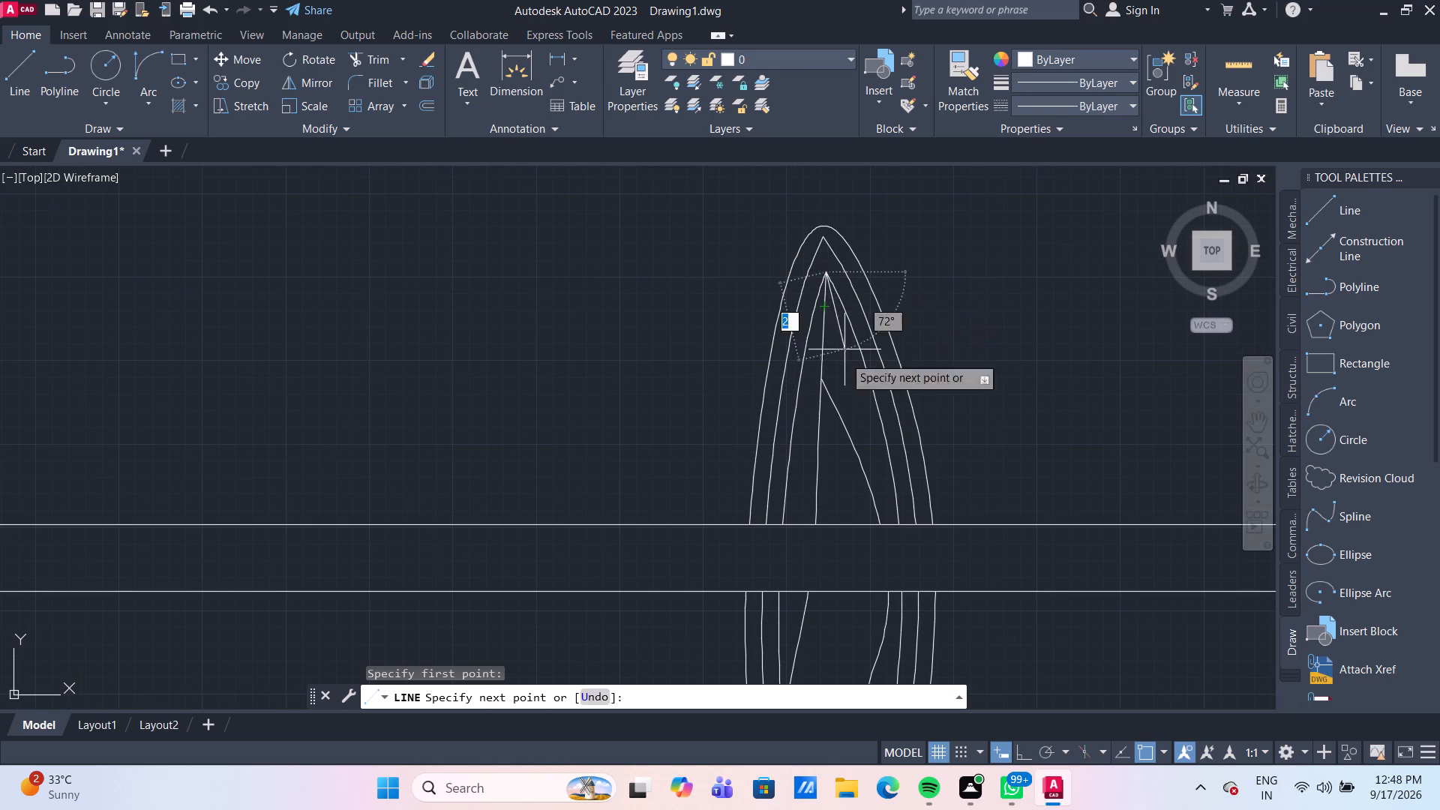
pyautogui.click(846, 528)
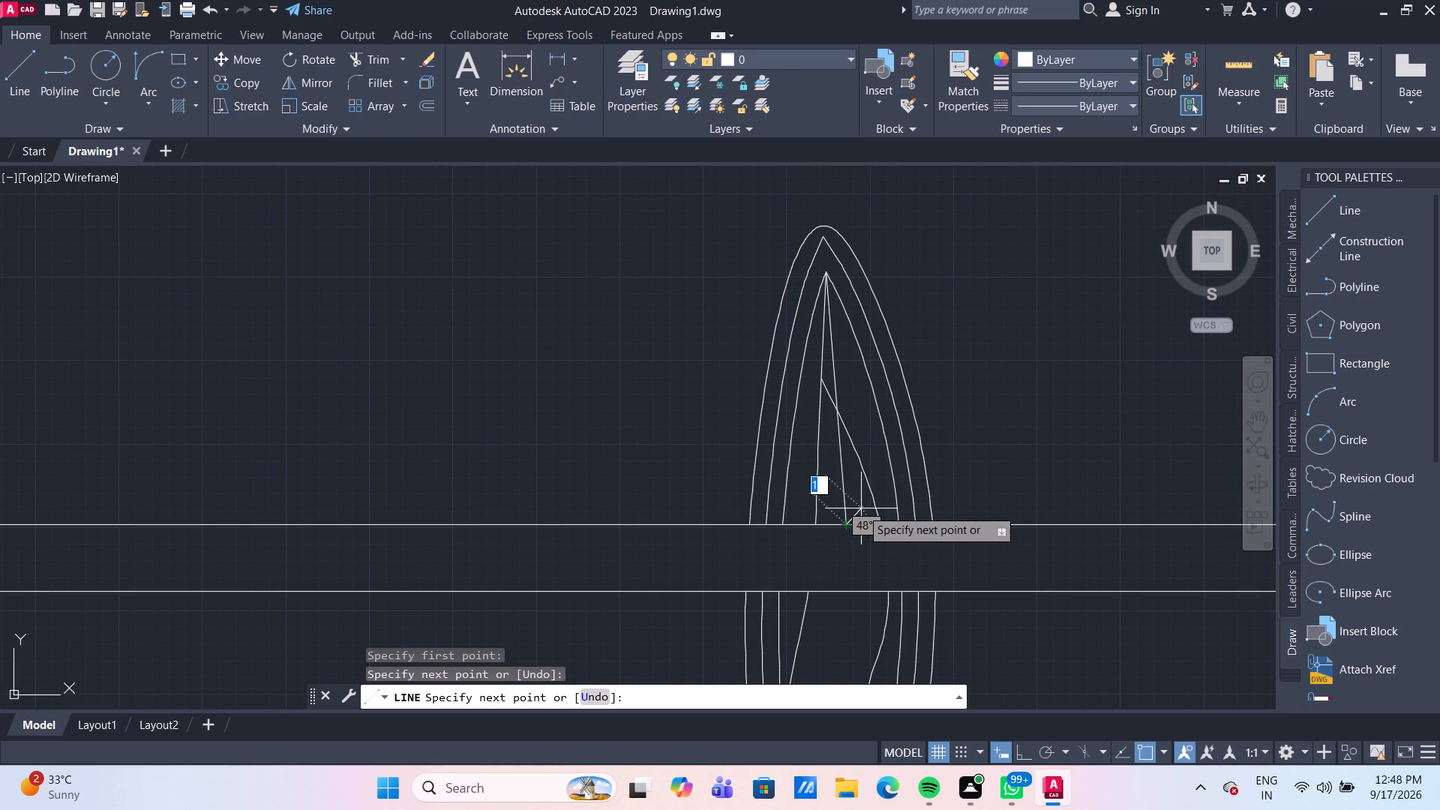
pyautogui.press('Escape')
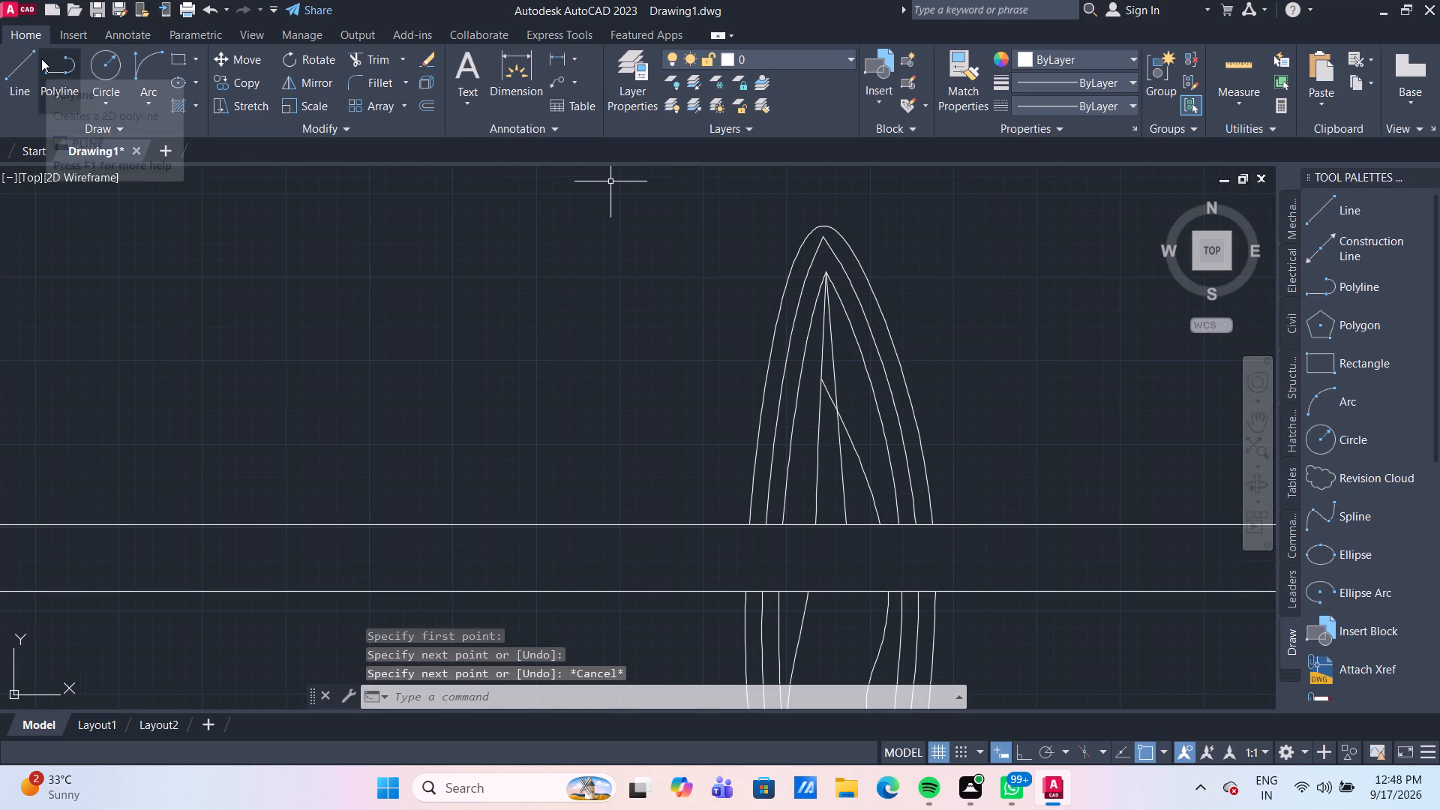
pyautogui.click(22, 79)
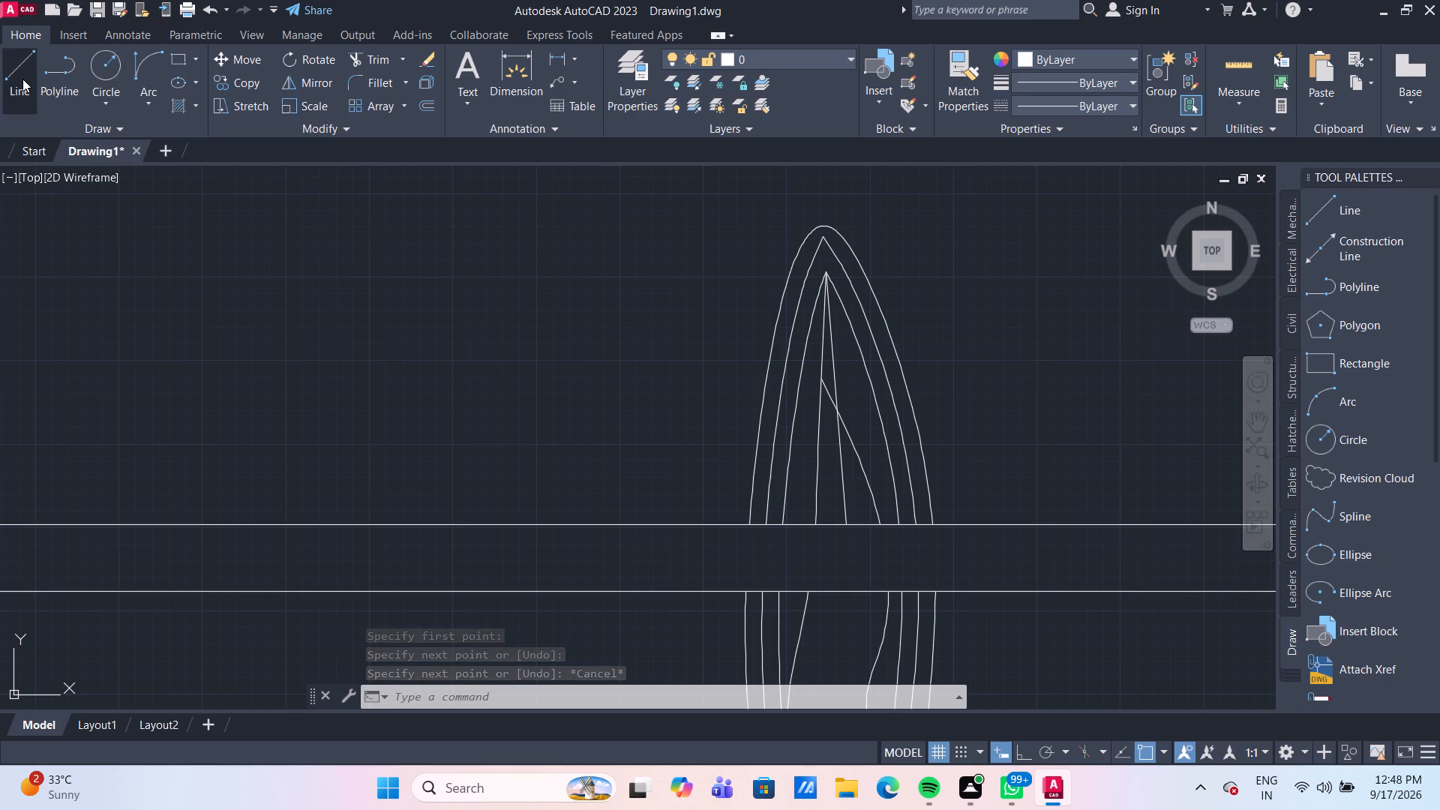
pyautogui.click(829, 280)
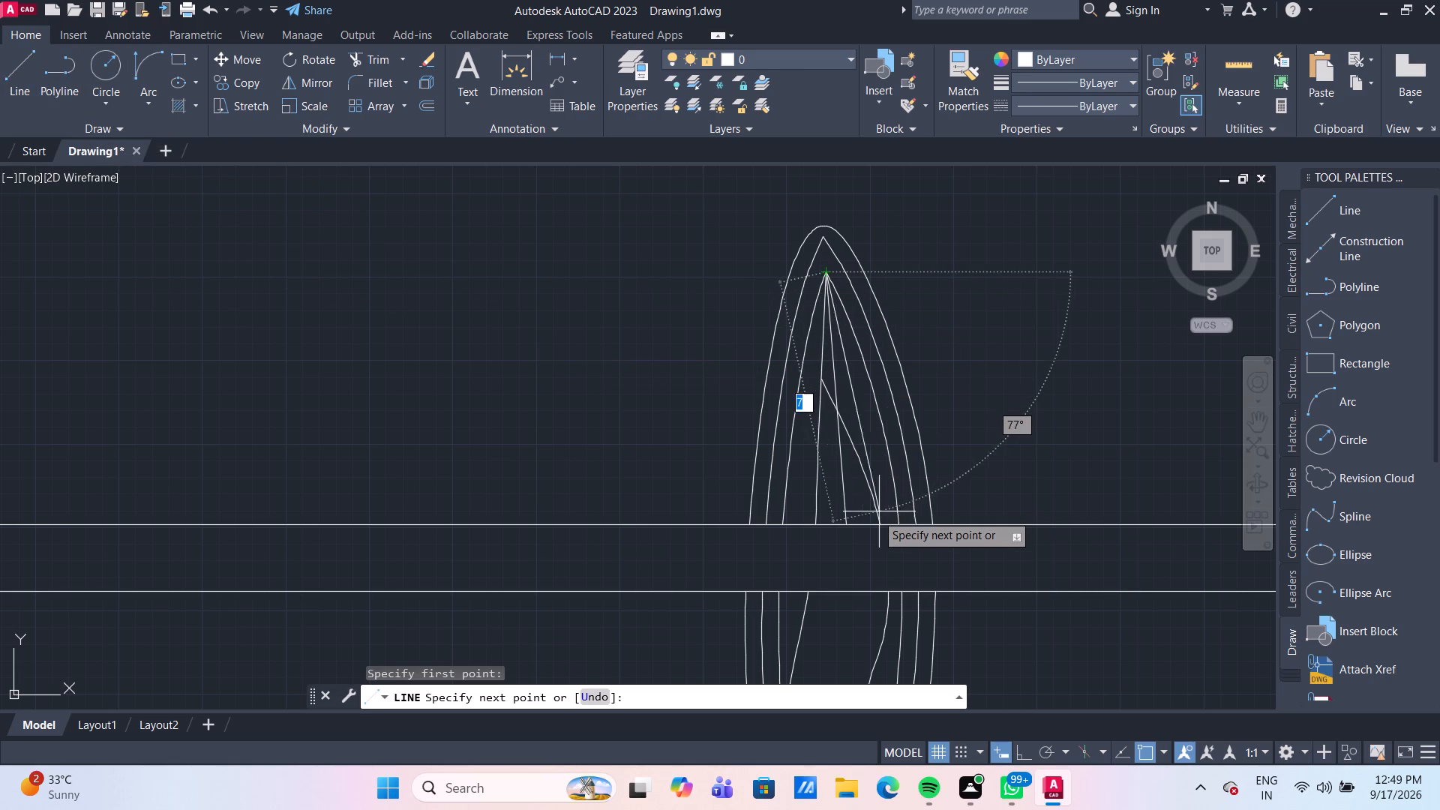
pyautogui.click(877, 523)
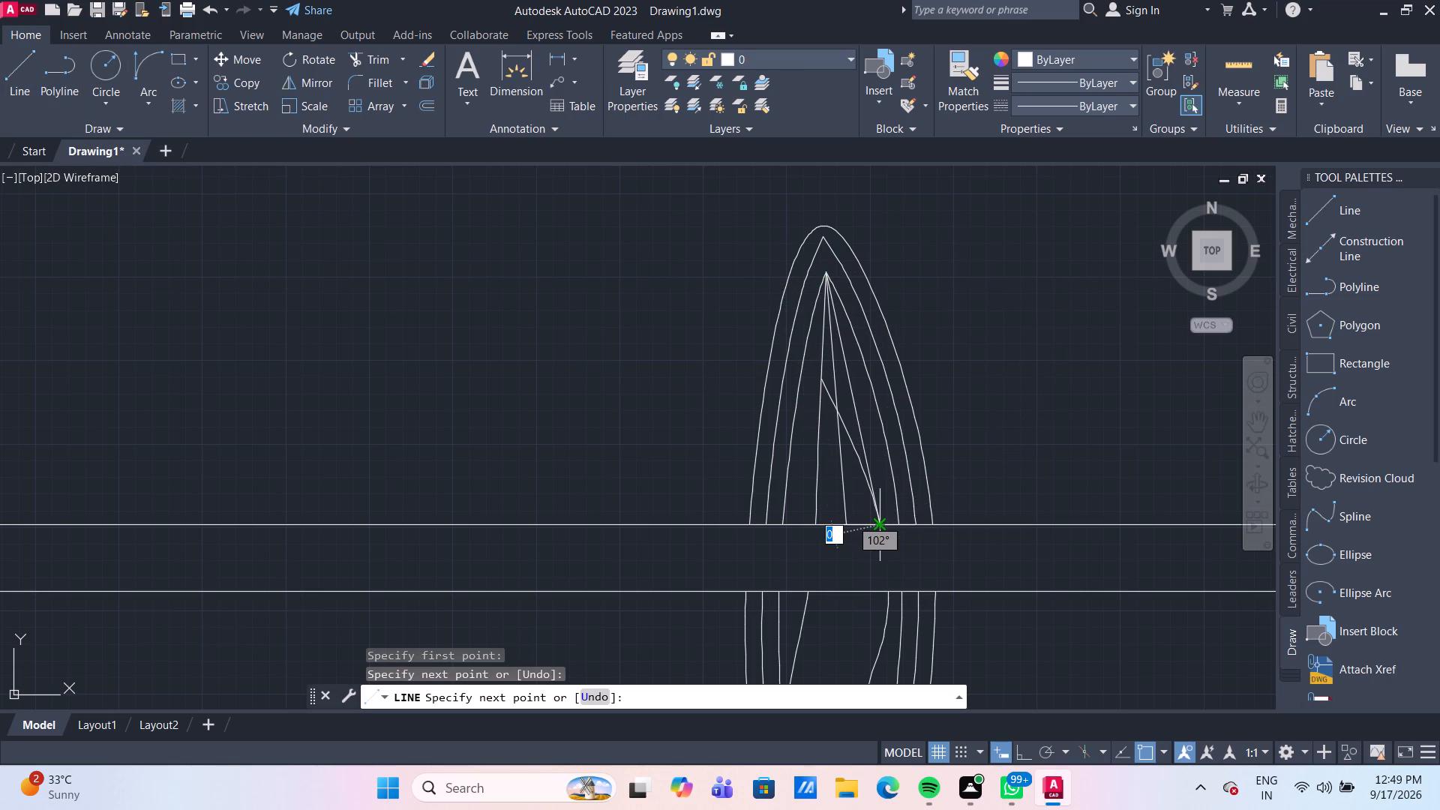
pyautogui.press('Escape')
# Delete the slanted spline piece crossing the vein lines in the tall leaf above the rail.
pyautogui.scroll(-3, 877, 523)
pyautogui.scroll(1, 863, 579)
pyautogui.scroll(2, 882, 445)
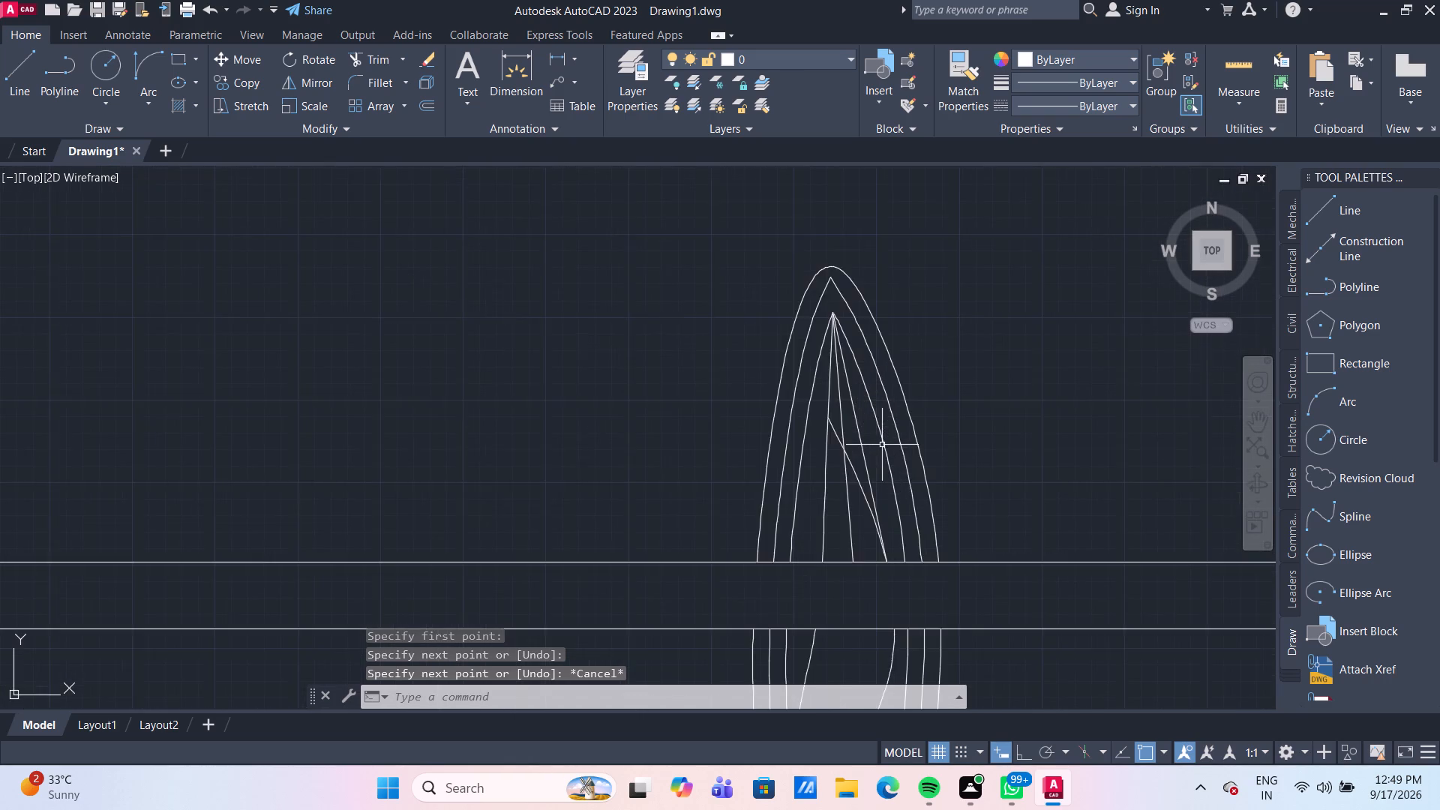
pyautogui.scroll(1, 882, 445)
pyautogui.click(842, 497)
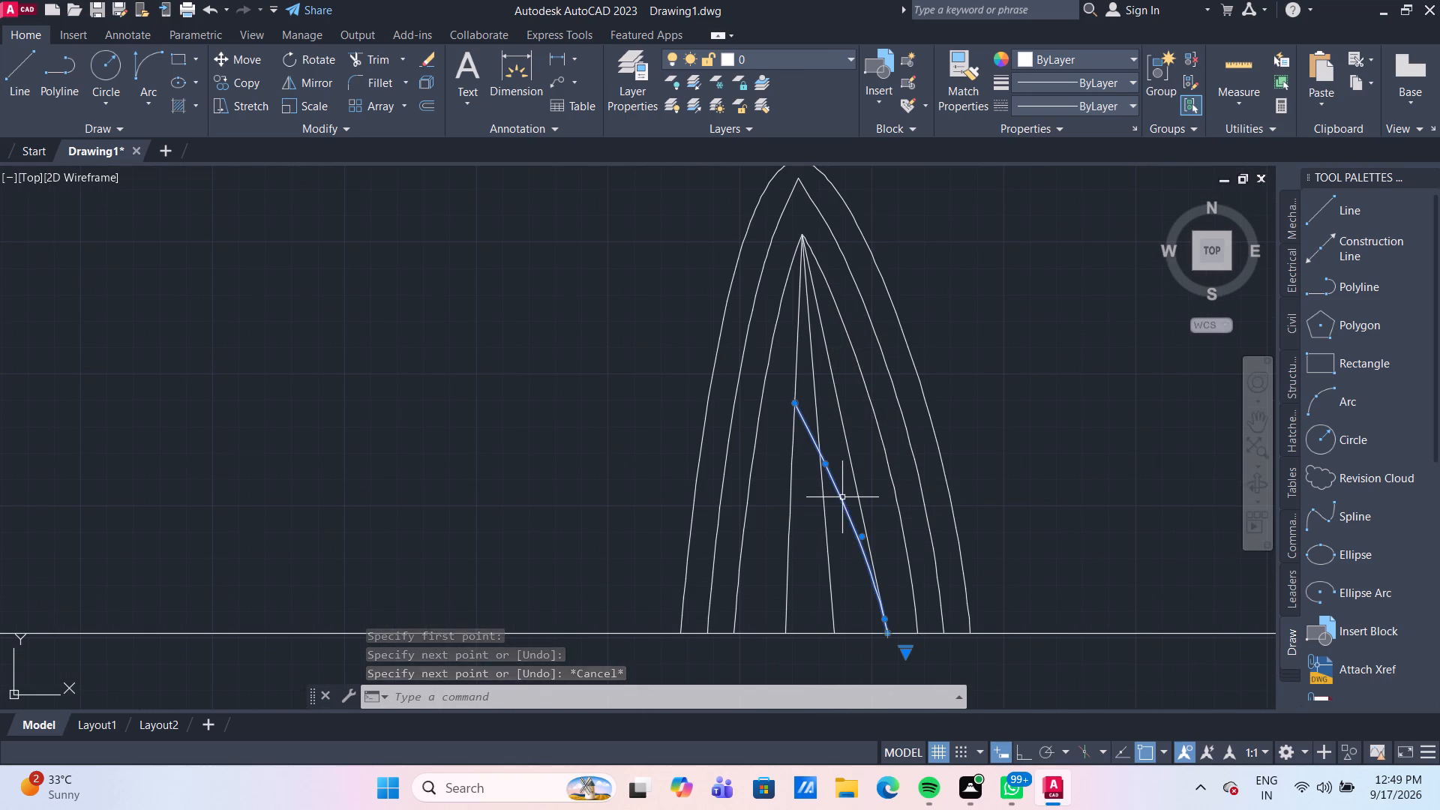
pyautogui.press('Delete')
# Draw a three-segment open line inside the tall leaf's spline below the top rail, both ends on the rail's lower line.
pyautogui.scroll(-3, 900, 518)
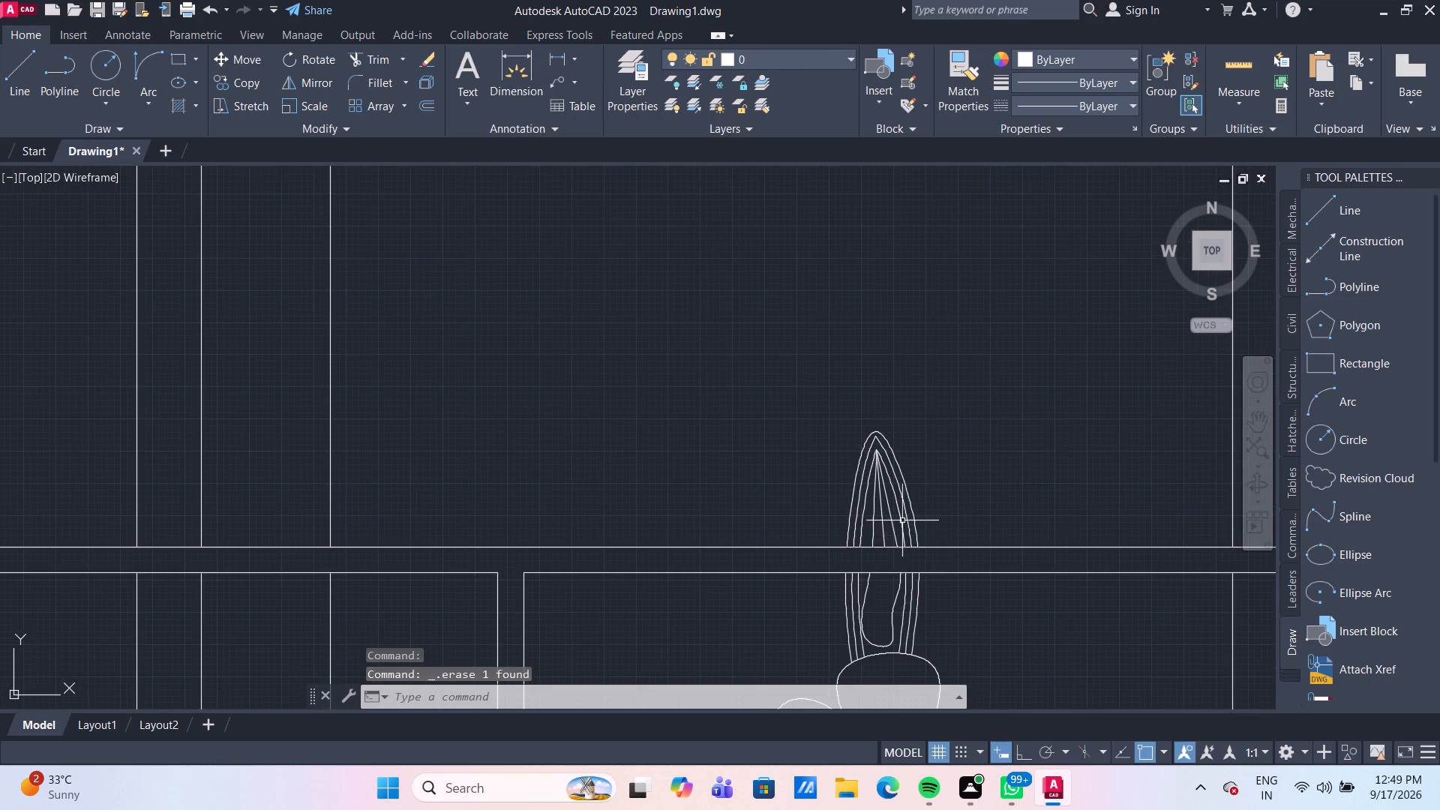
pyautogui.moveTo(873, 606); pyautogui.dragTo(829, 516, button='middle')
pyautogui.scroll(2, 838, 526)
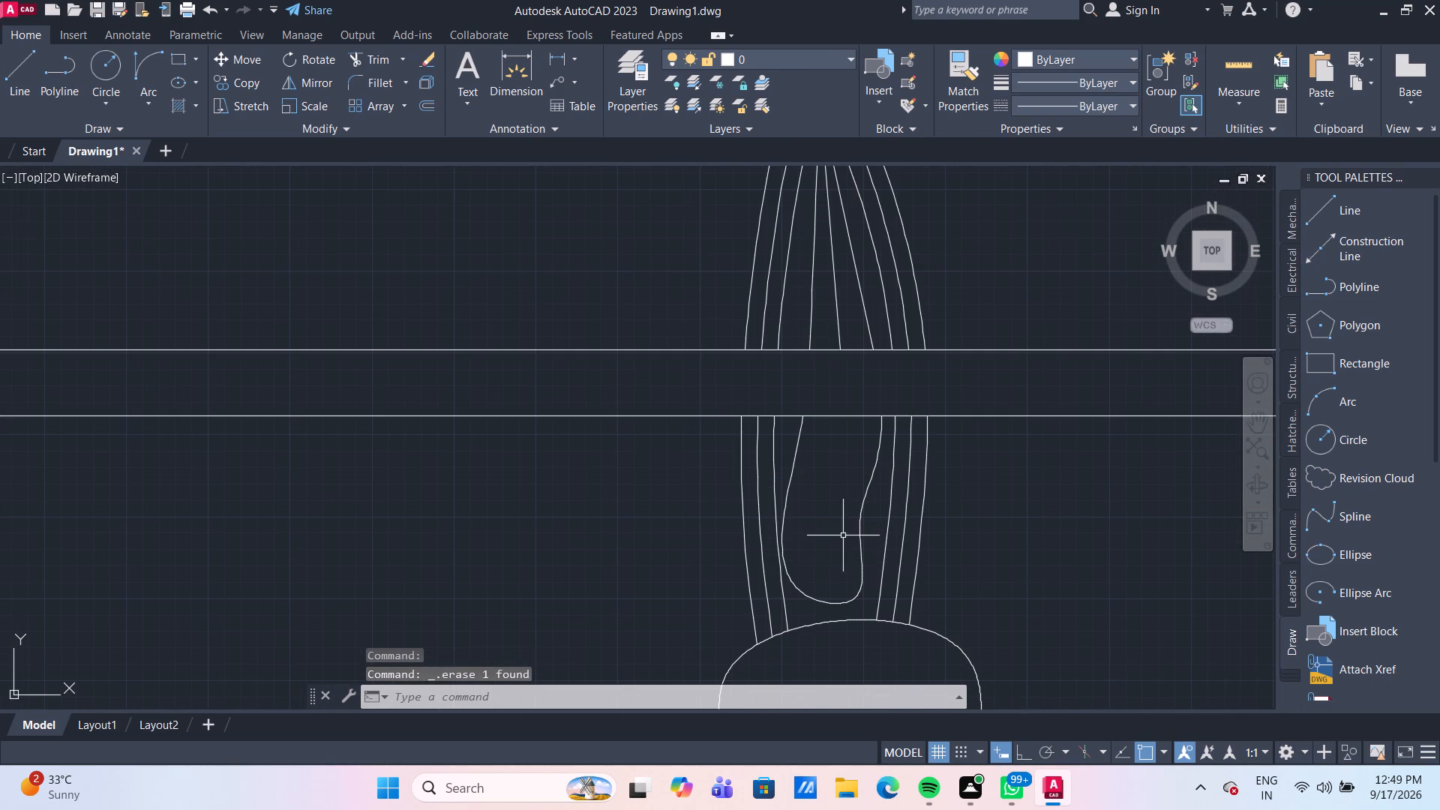
pyautogui.moveTo(16, 63); pyautogui.dragTo(24, 73)
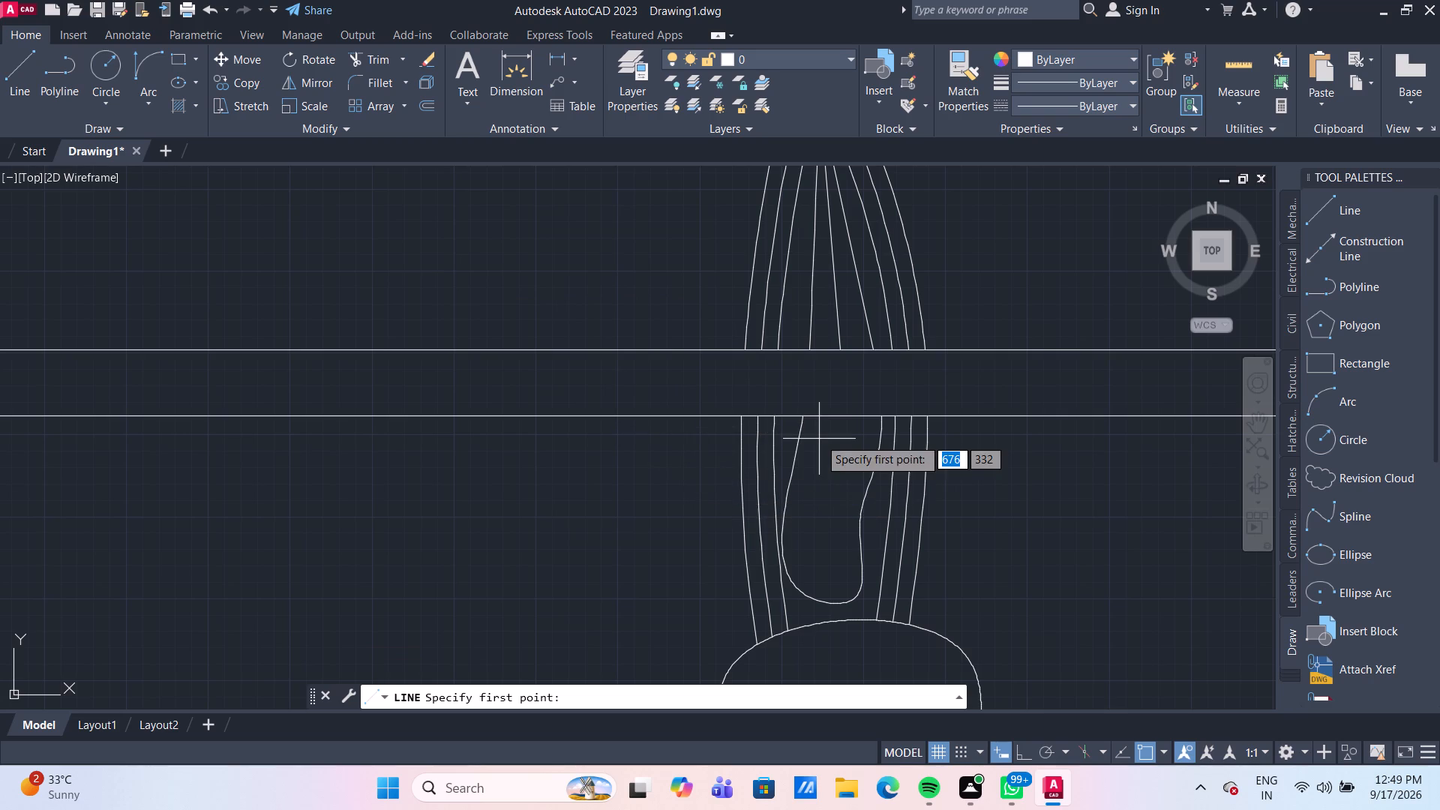
pyautogui.click(799, 420)
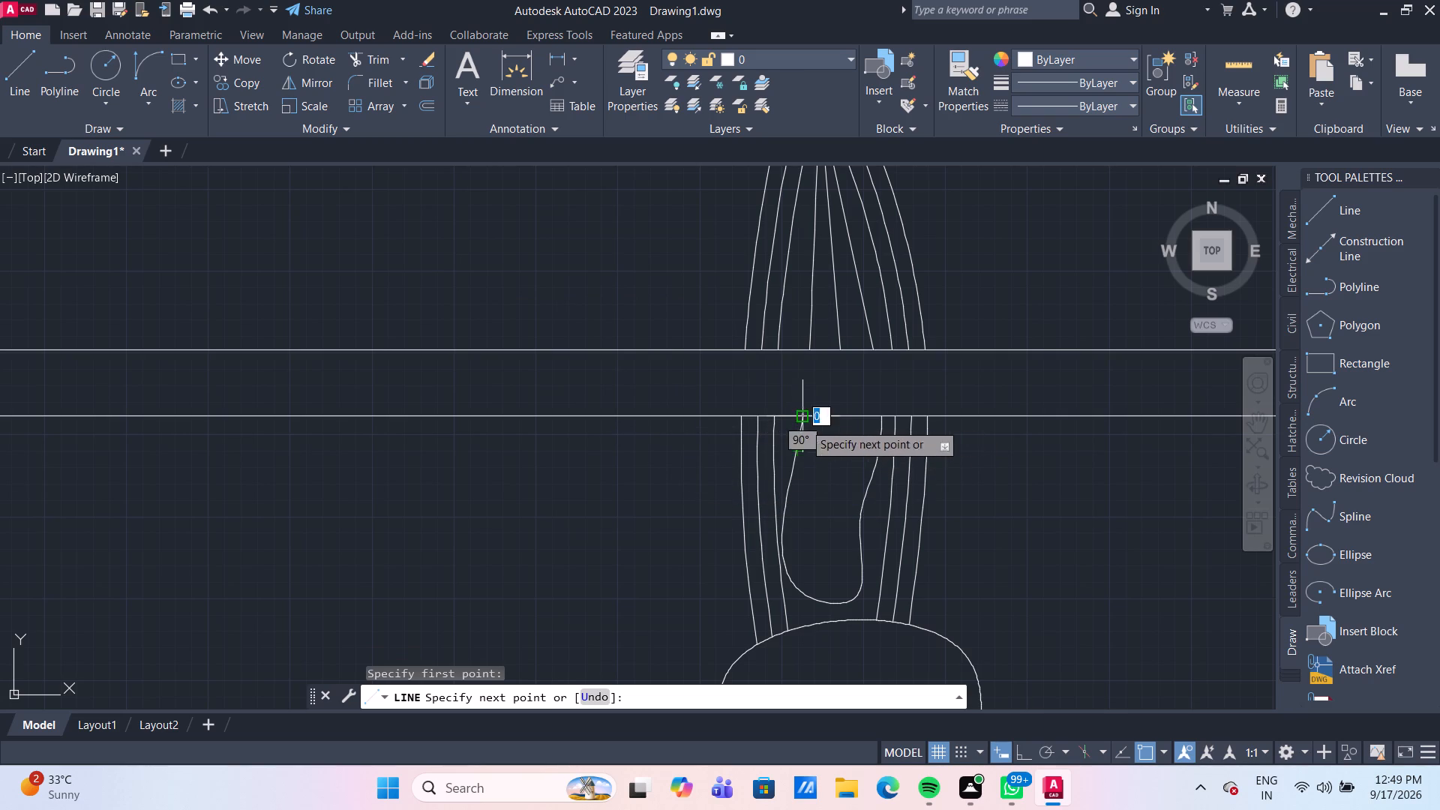
pyautogui.click(807, 602)
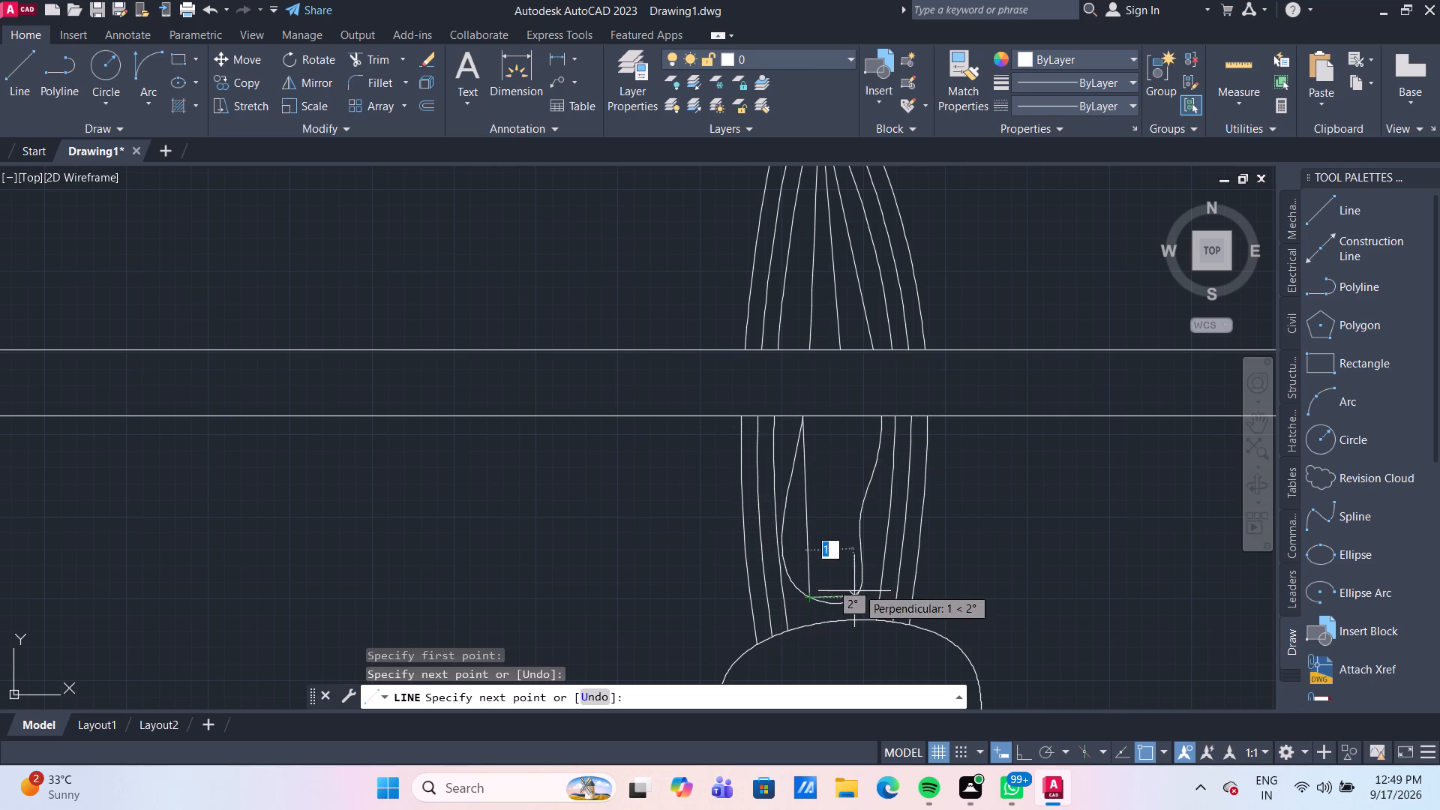
pyautogui.click(859, 599)
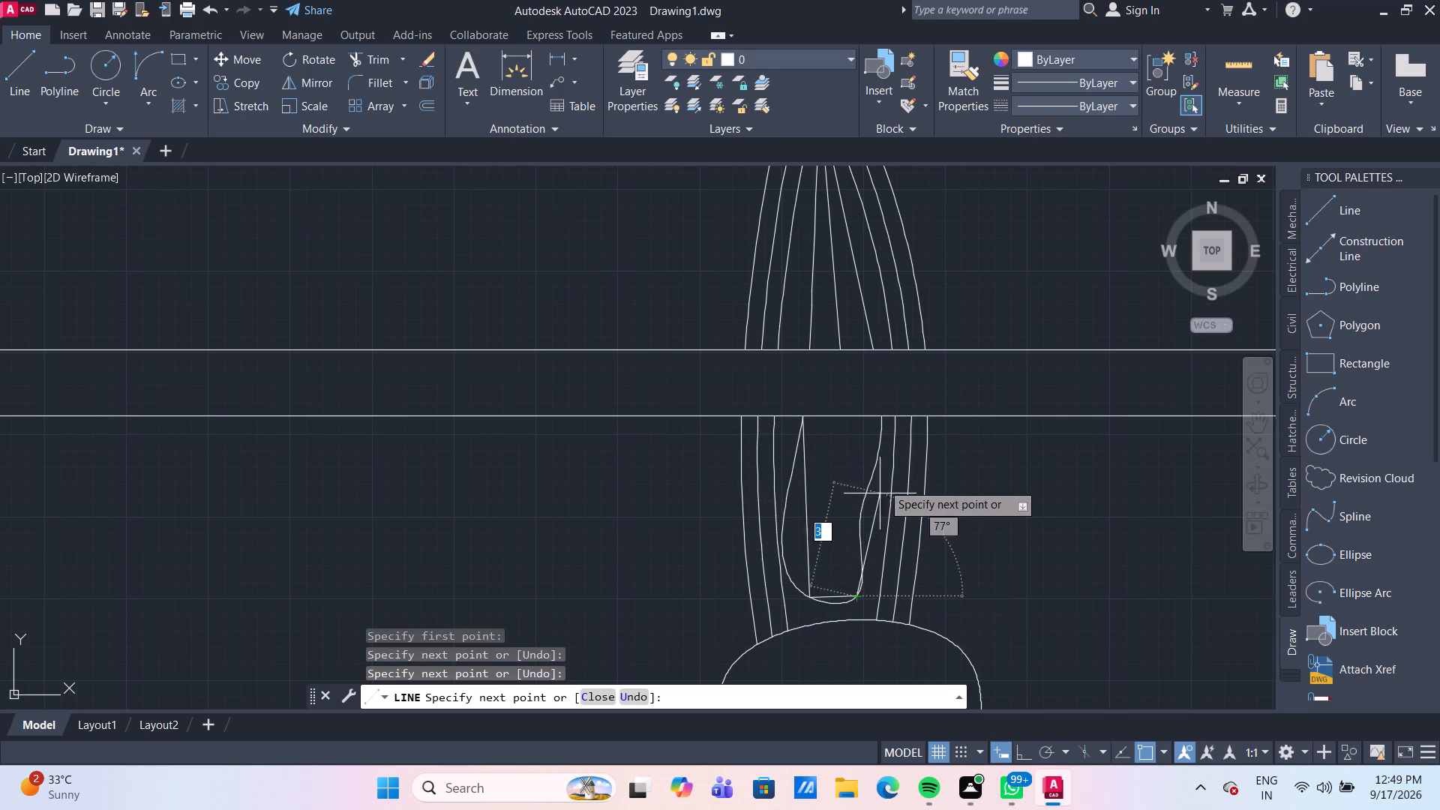
pyautogui.click(878, 418)
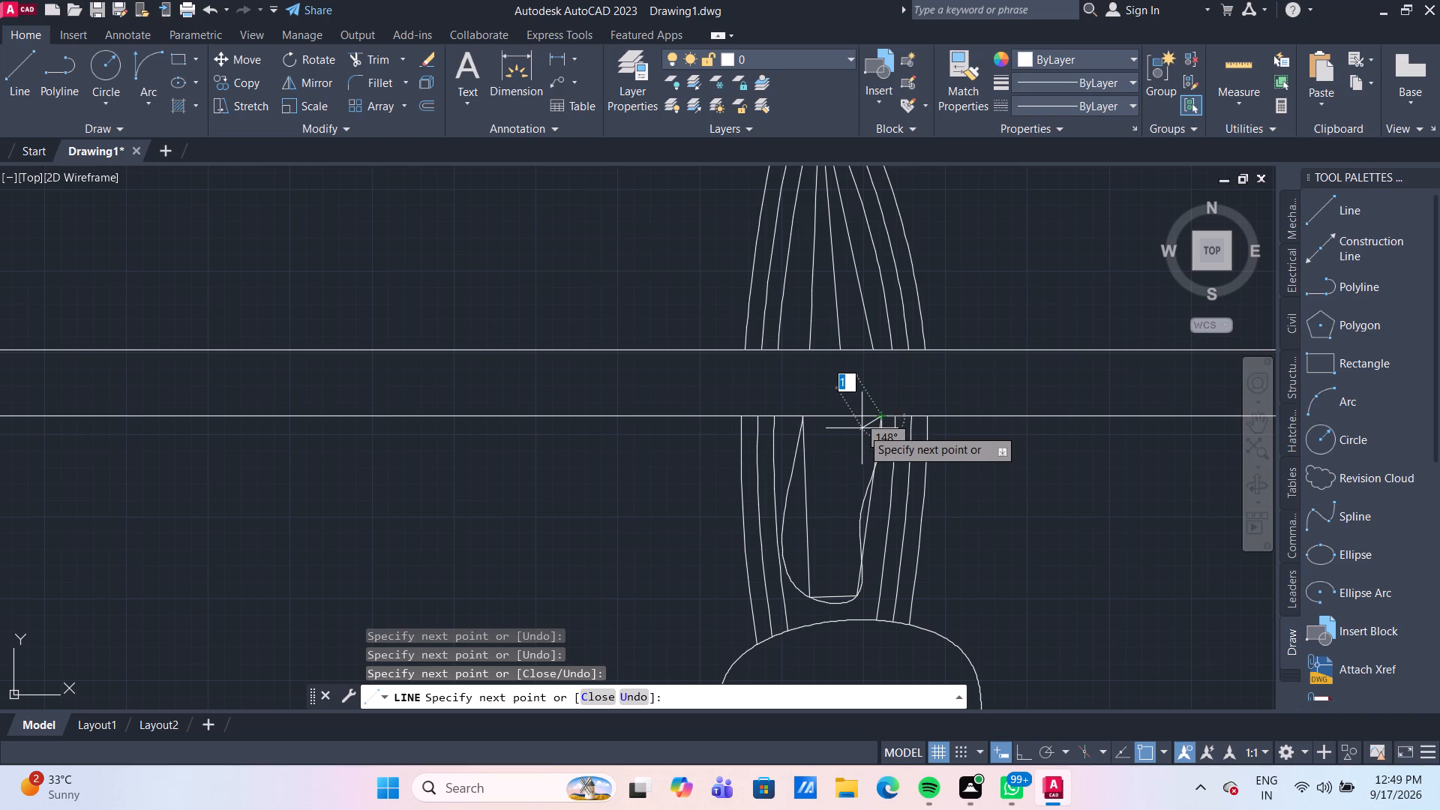
pyautogui.press('Escape')
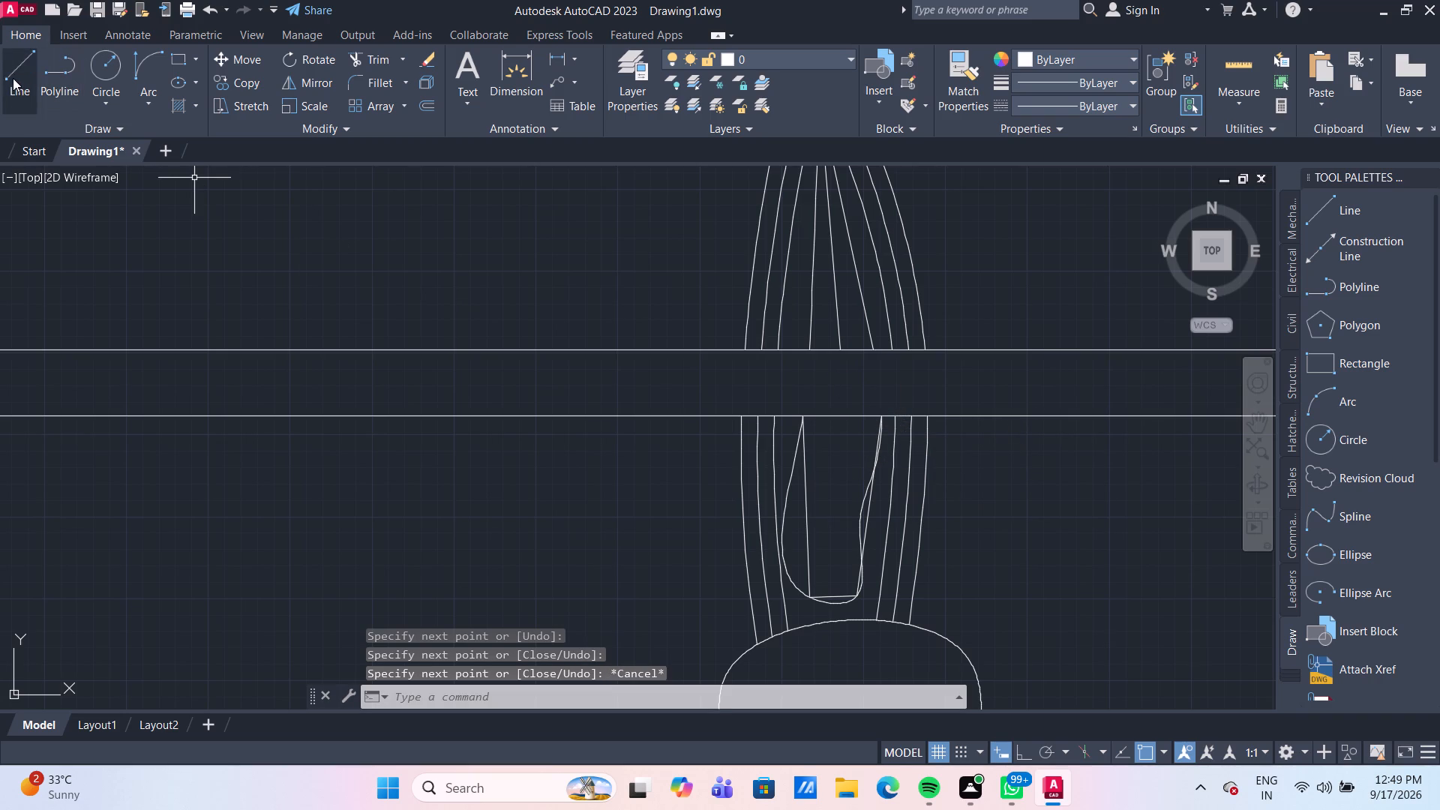
# Draw a smaller, narrower three-segment line inside the previous one, from the rail's lower line down and back up to it.
pyautogui.moveTo(13, 78); pyautogui.dragTo(21, 85)
pyautogui.moveTo(829, 416); pyautogui.dragTo(830, 430)
pyautogui.click(828, 568)
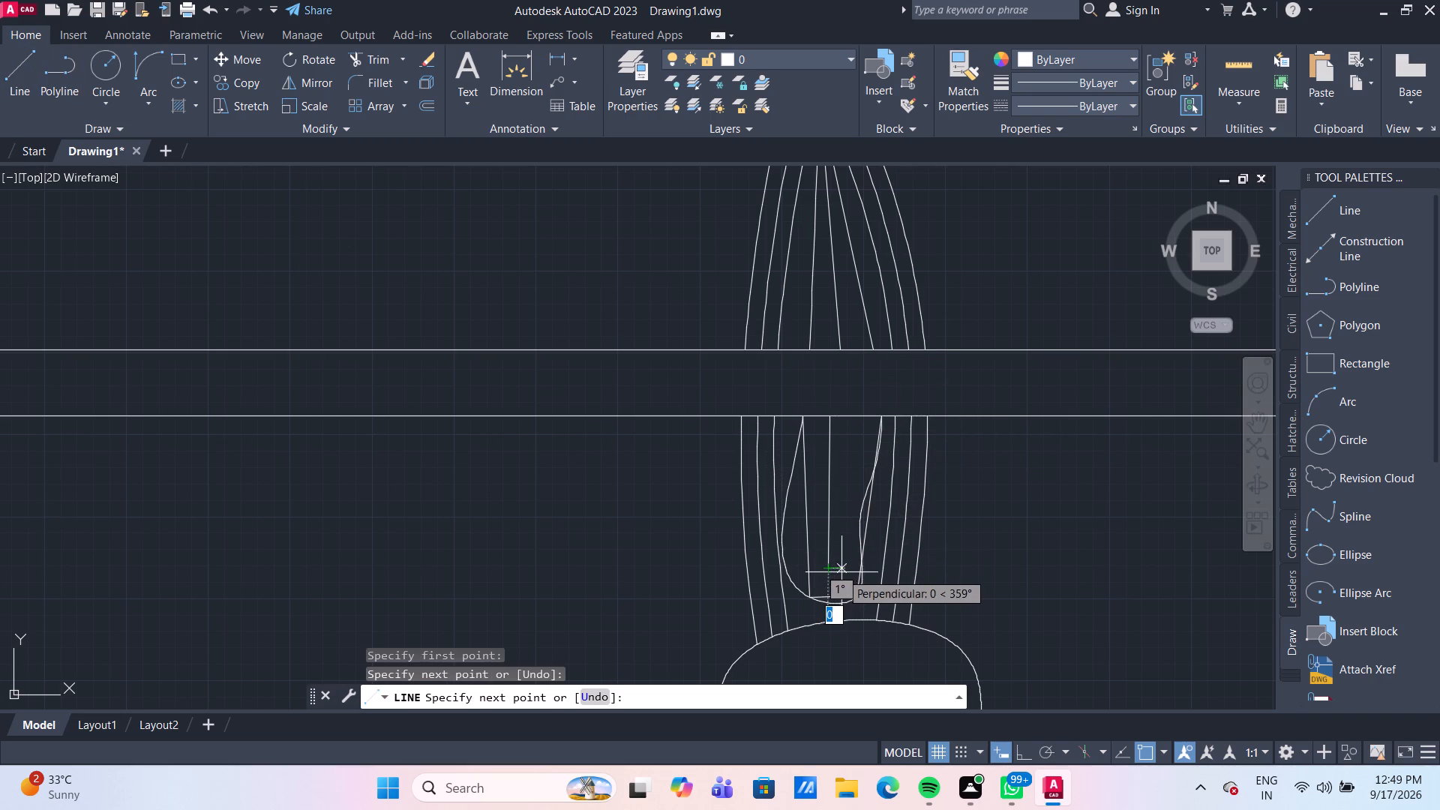
pyautogui.click(847, 571)
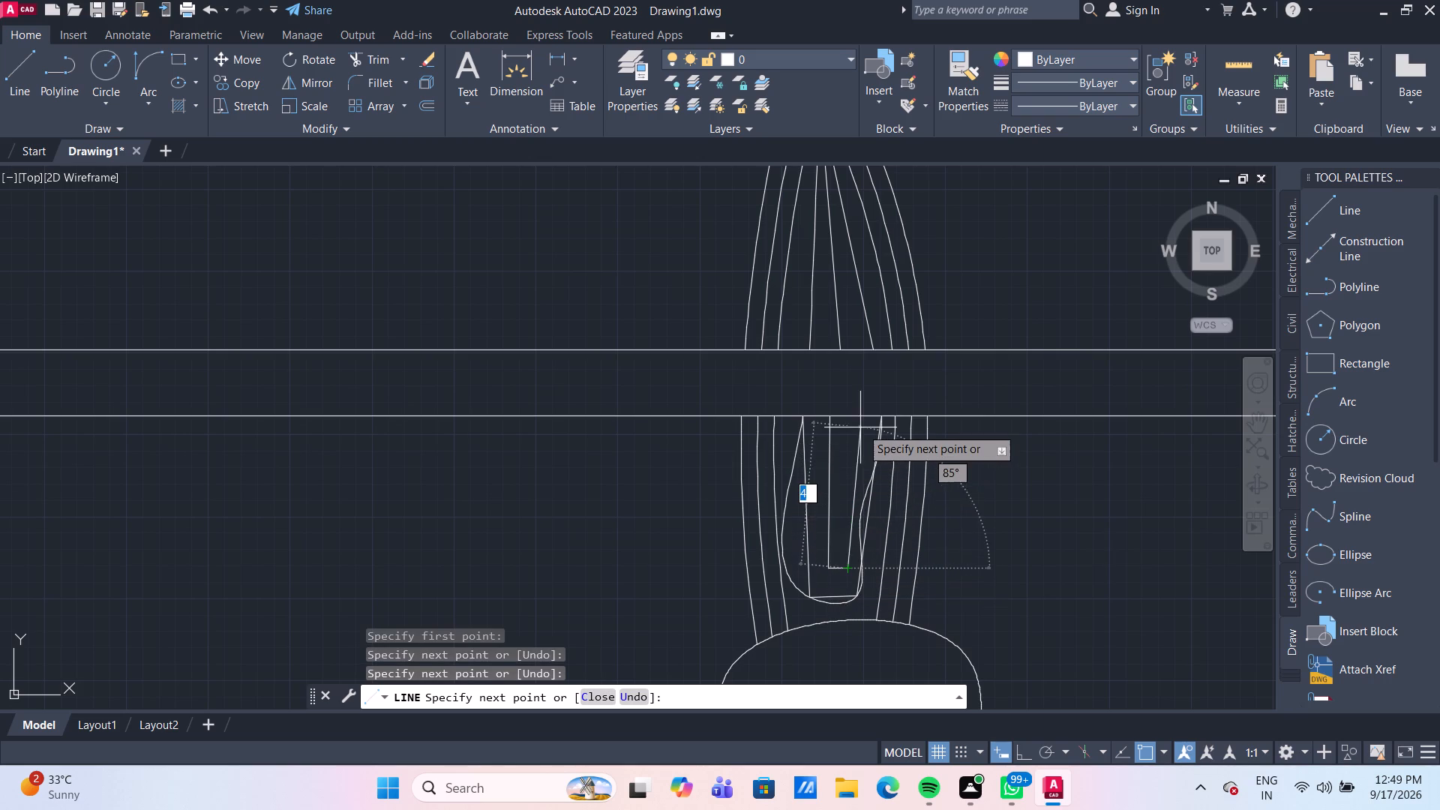
pyautogui.click(861, 418)
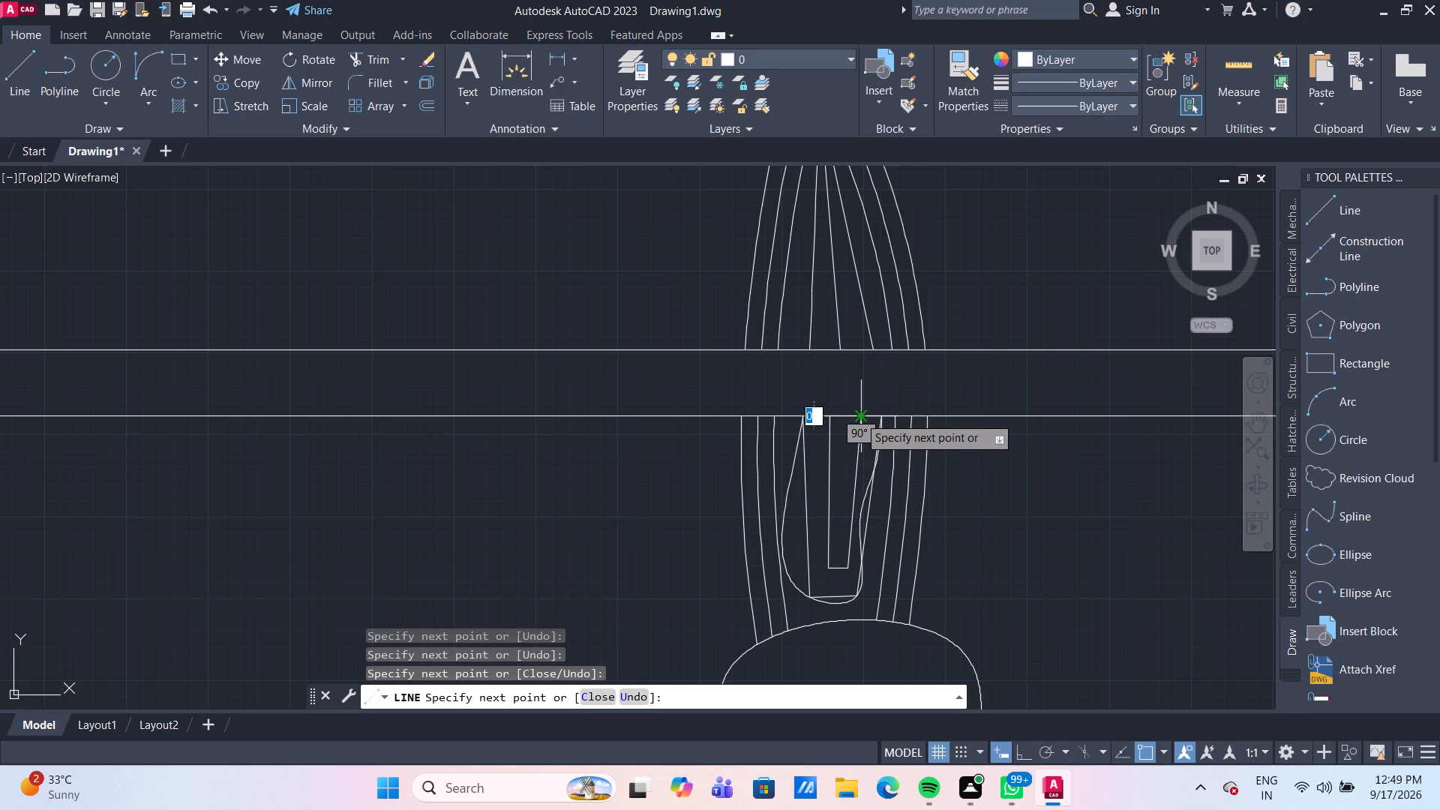
pyautogui.press('Escape')
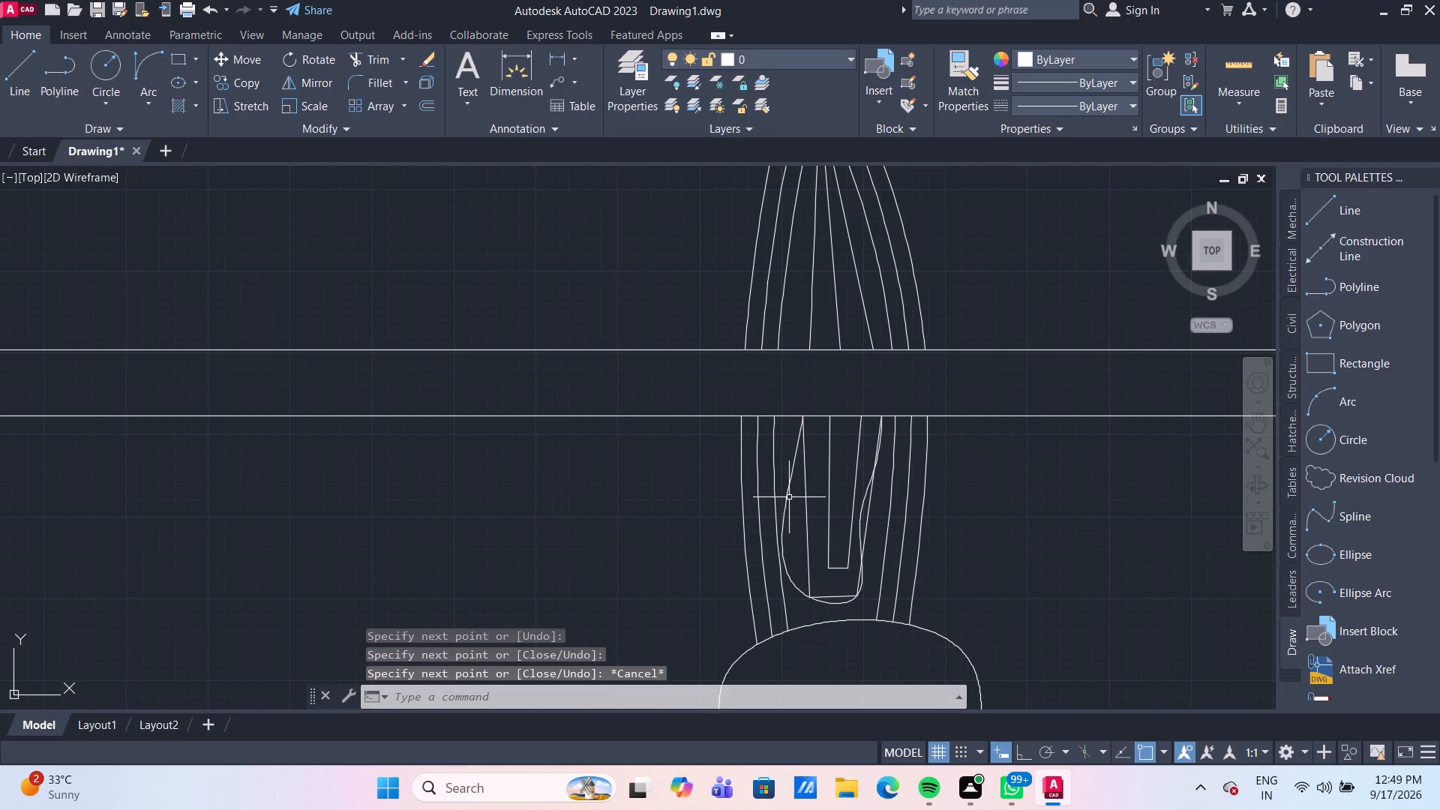
# Delete the rounded inner spline of the tall leaf below the top rail.
pyautogui.click(789, 497)
pyautogui.press('Delete')
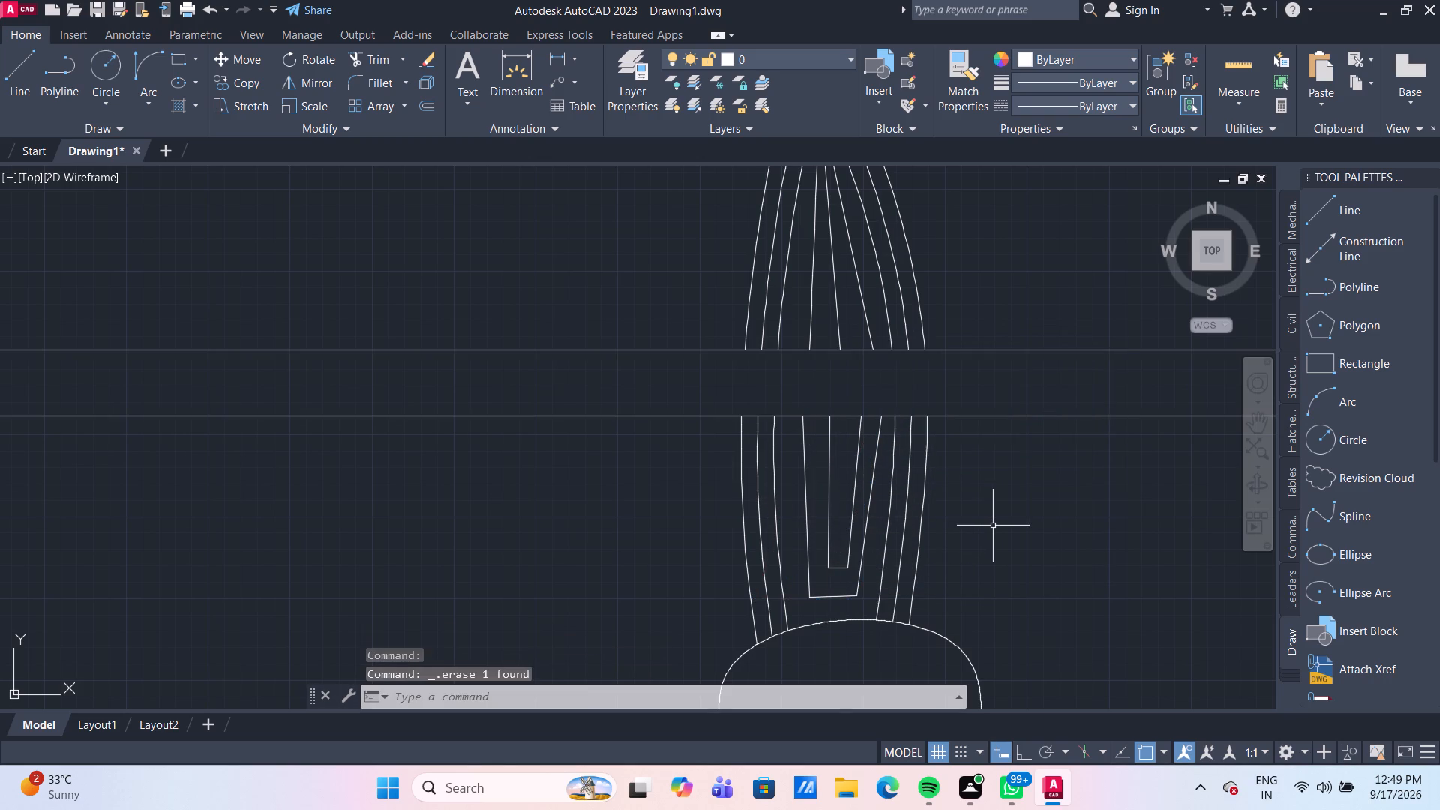
# Draw a circle of radius 15 on the upper-floor wall above the potted plant, between the balcony door and the wall's right edge.
pyautogui.scroll(-6, 993, 526)
pyautogui.moveTo(1004, 554); pyautogui.dragTo(898, 503, button='middle')
pyautogui.scroll(1, 915, 562)
pyautogui.scroll(-1, 985, 536)
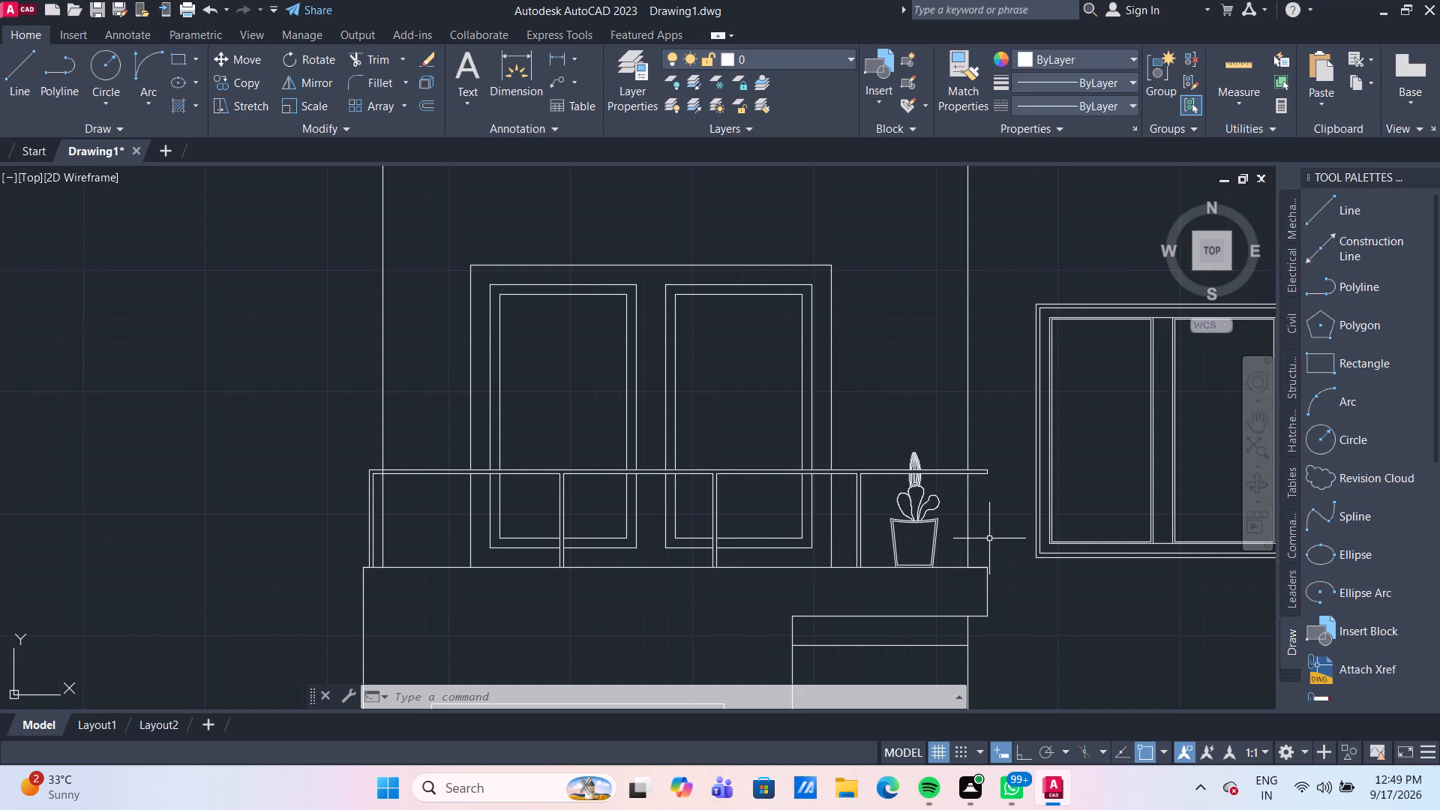
pyautogui.click(103, 76)
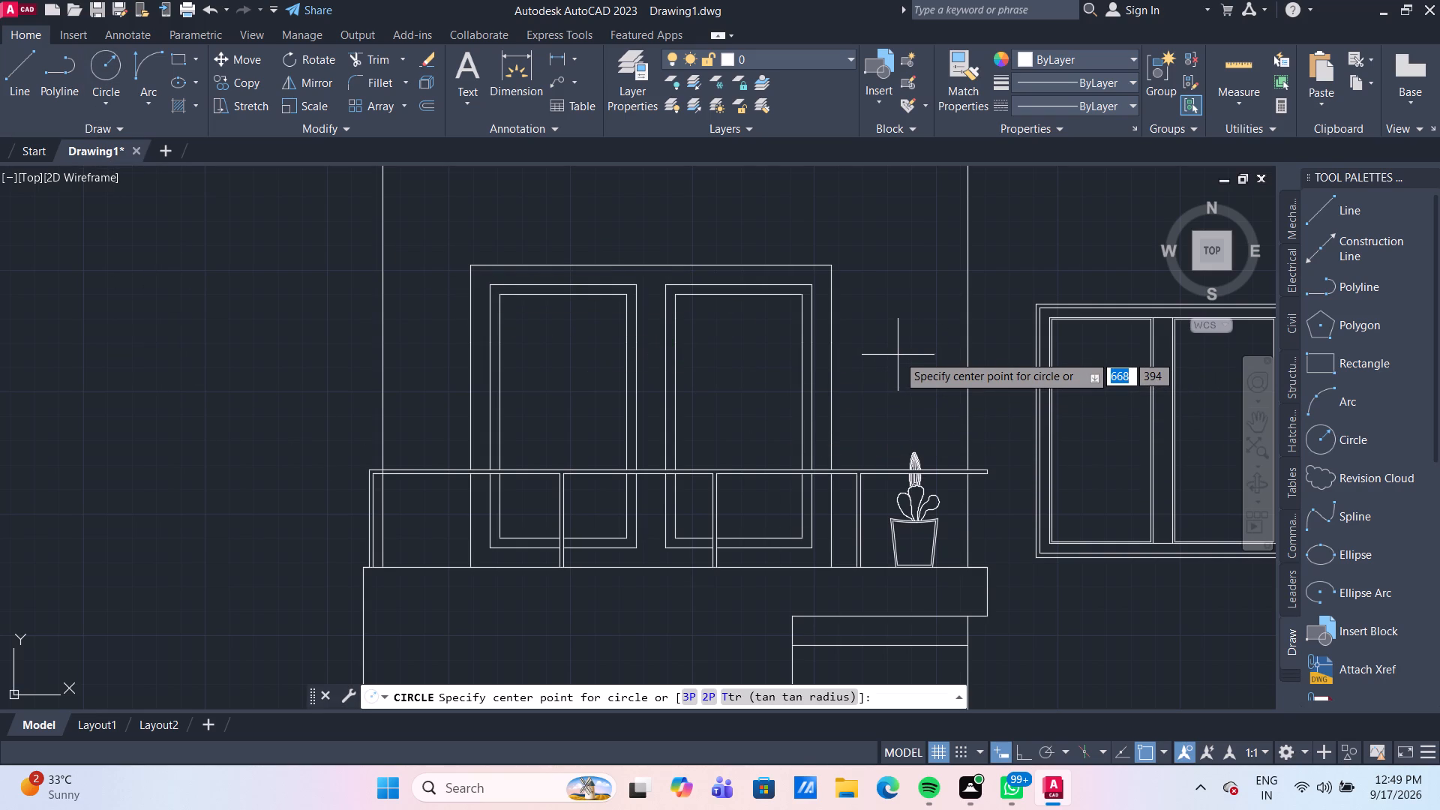
pyautogui.click(895, 349)
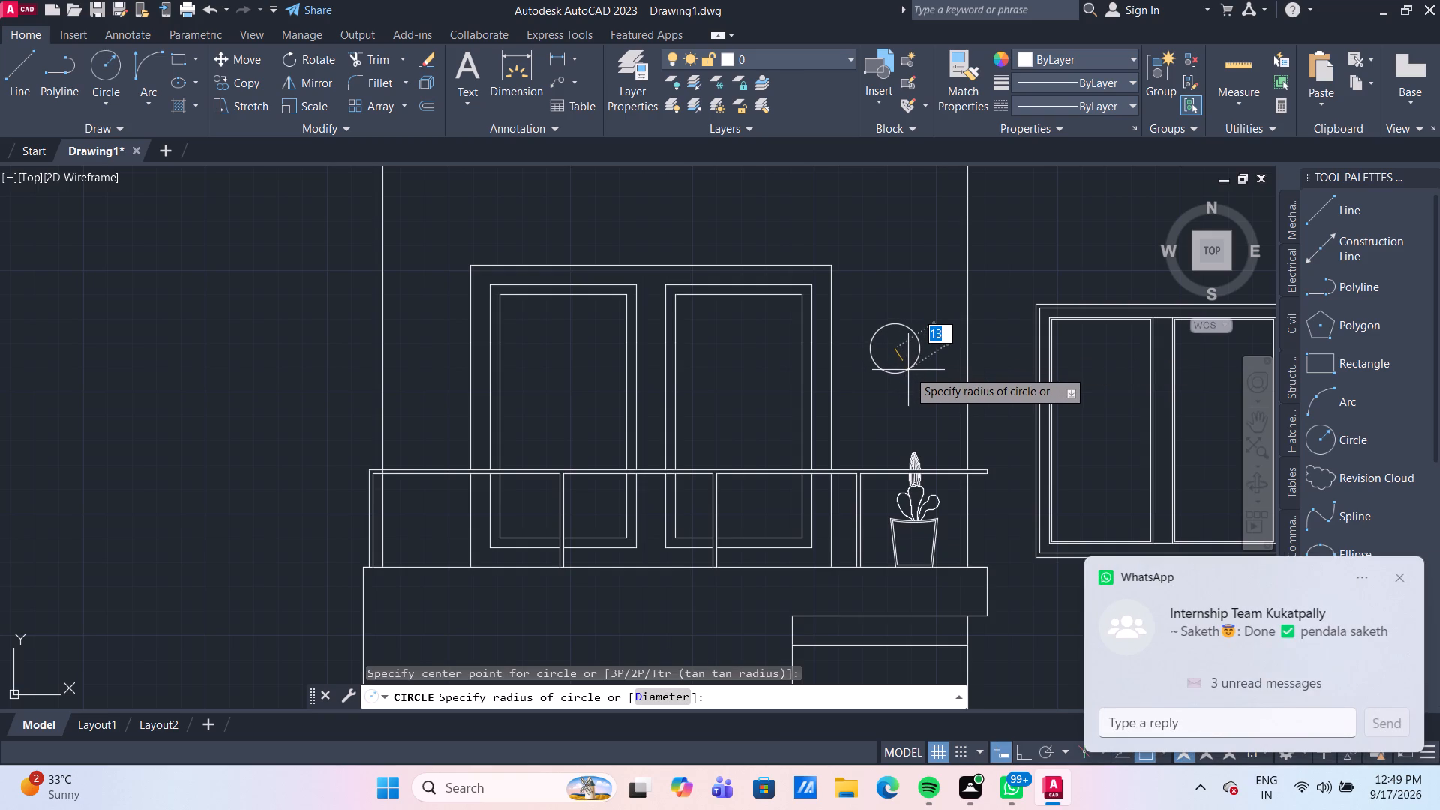
pyautogui.write('15')
pyautogui.press('Return')
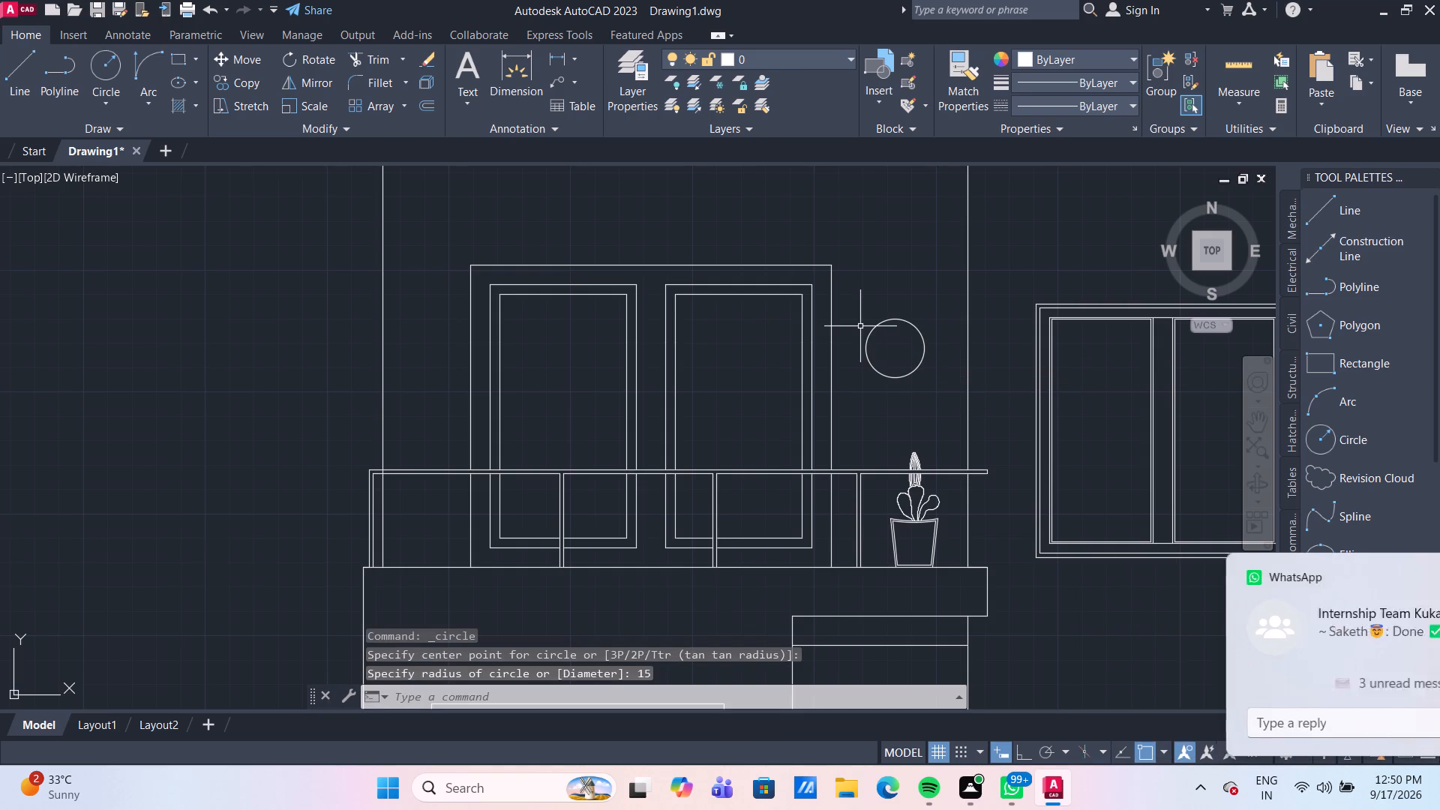
# Offset the wall circle inward by 2 to form a double ring.
pyautogui.scroll(2, 869, 331)
pyautogui.moveTo(912, 328); pyautogui.dragTo(629, 346, button='middle')
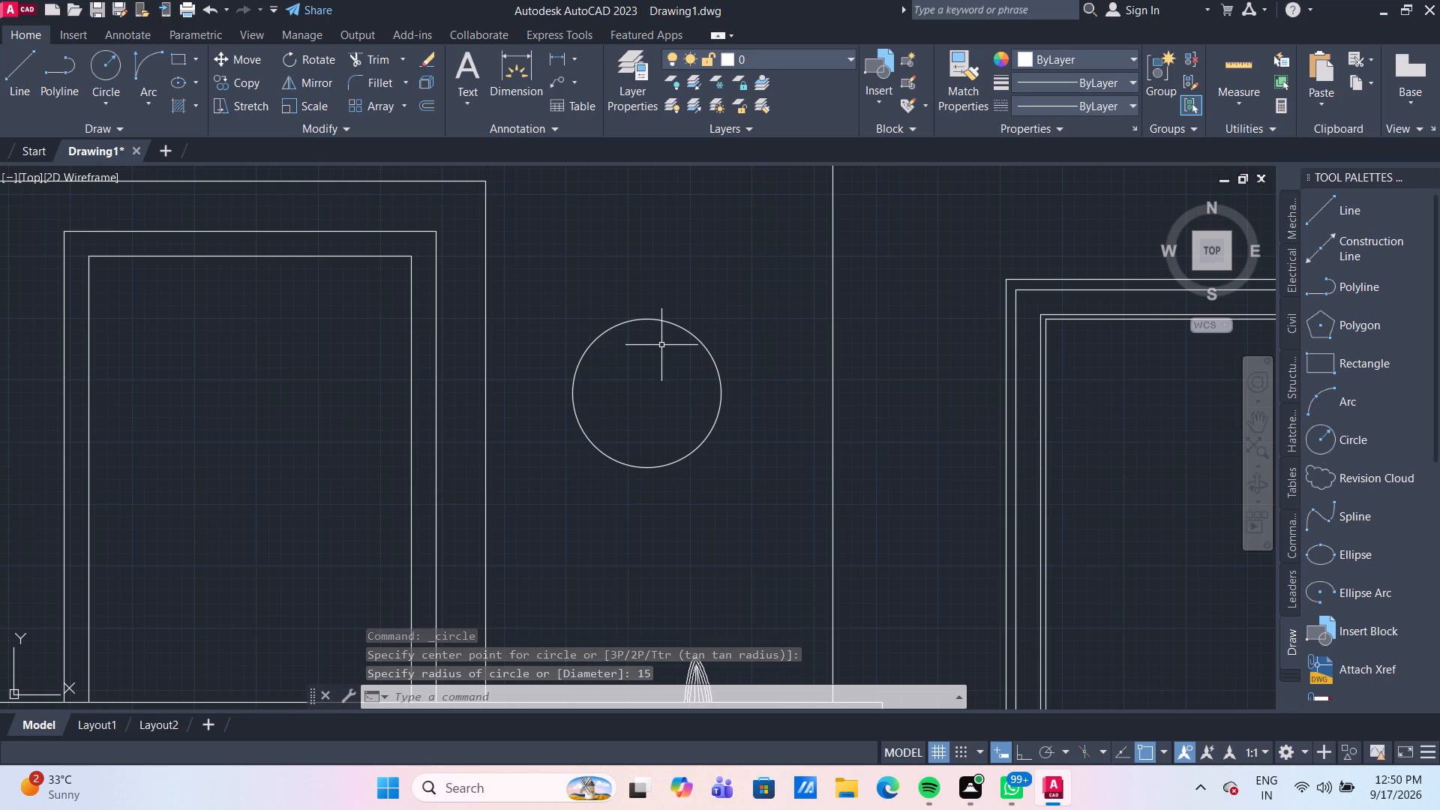
pyautogui.press('o')
pyautogui.press('Return')
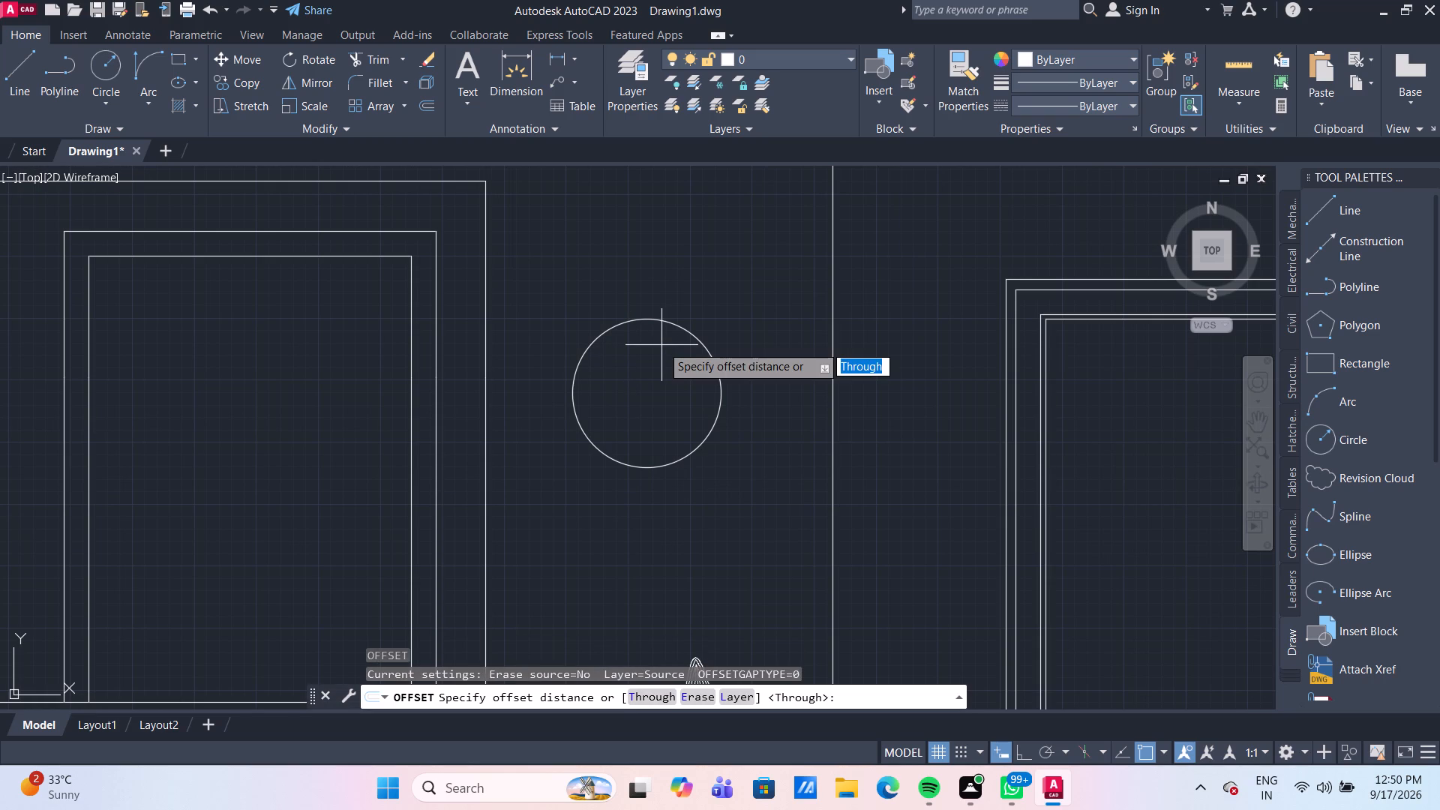
pyautogui.press('Return')
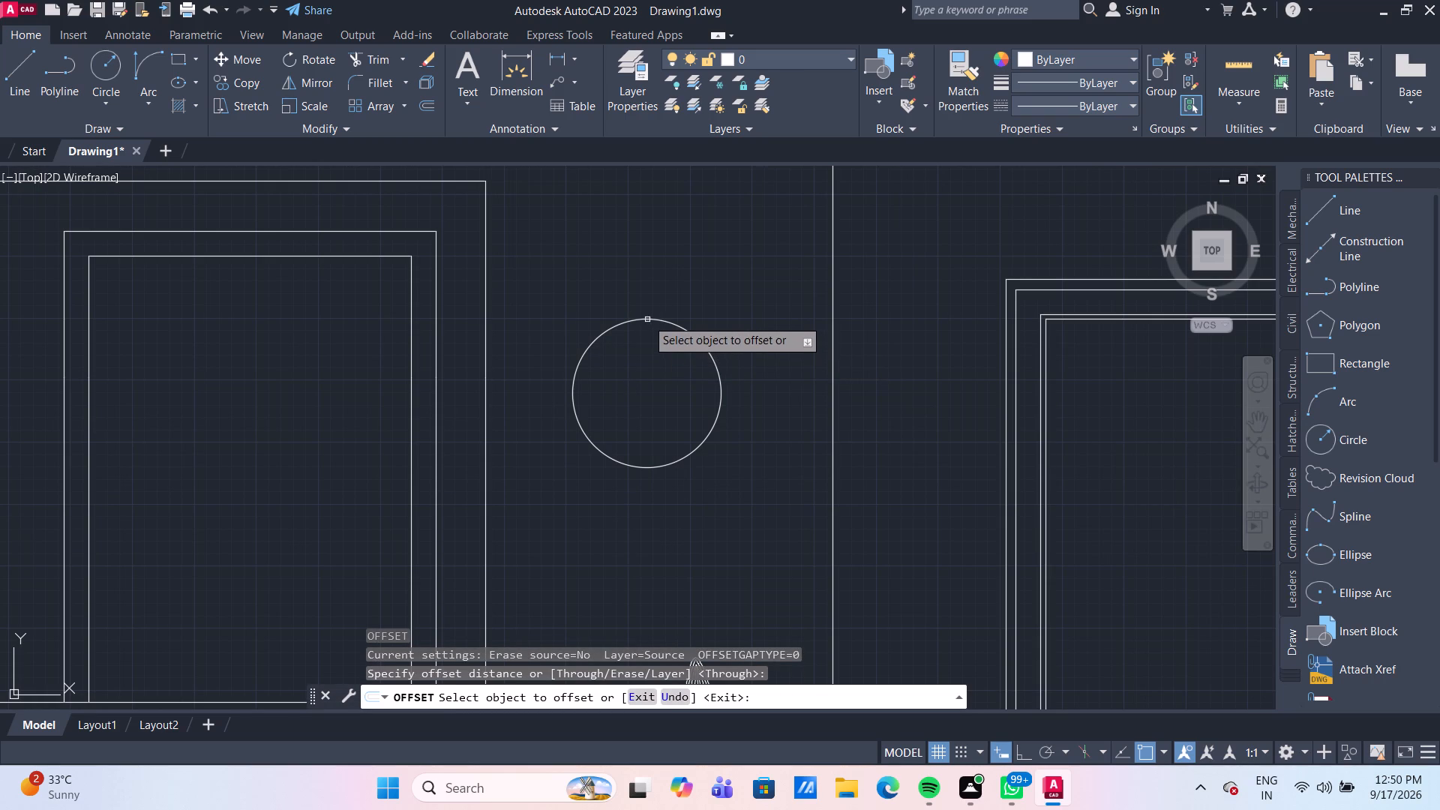
pyautogui.click(646, 319)
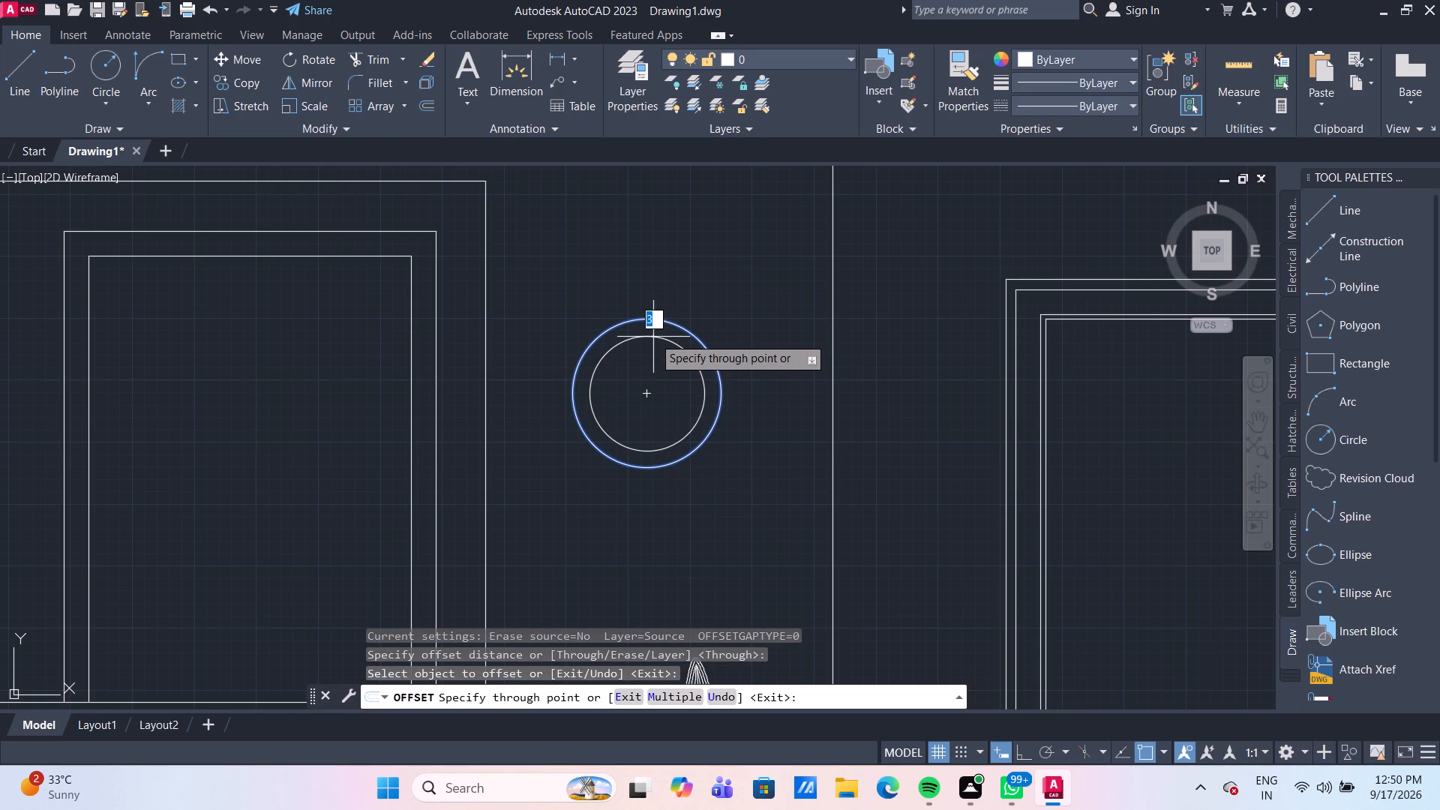
pyautogui.press('2')
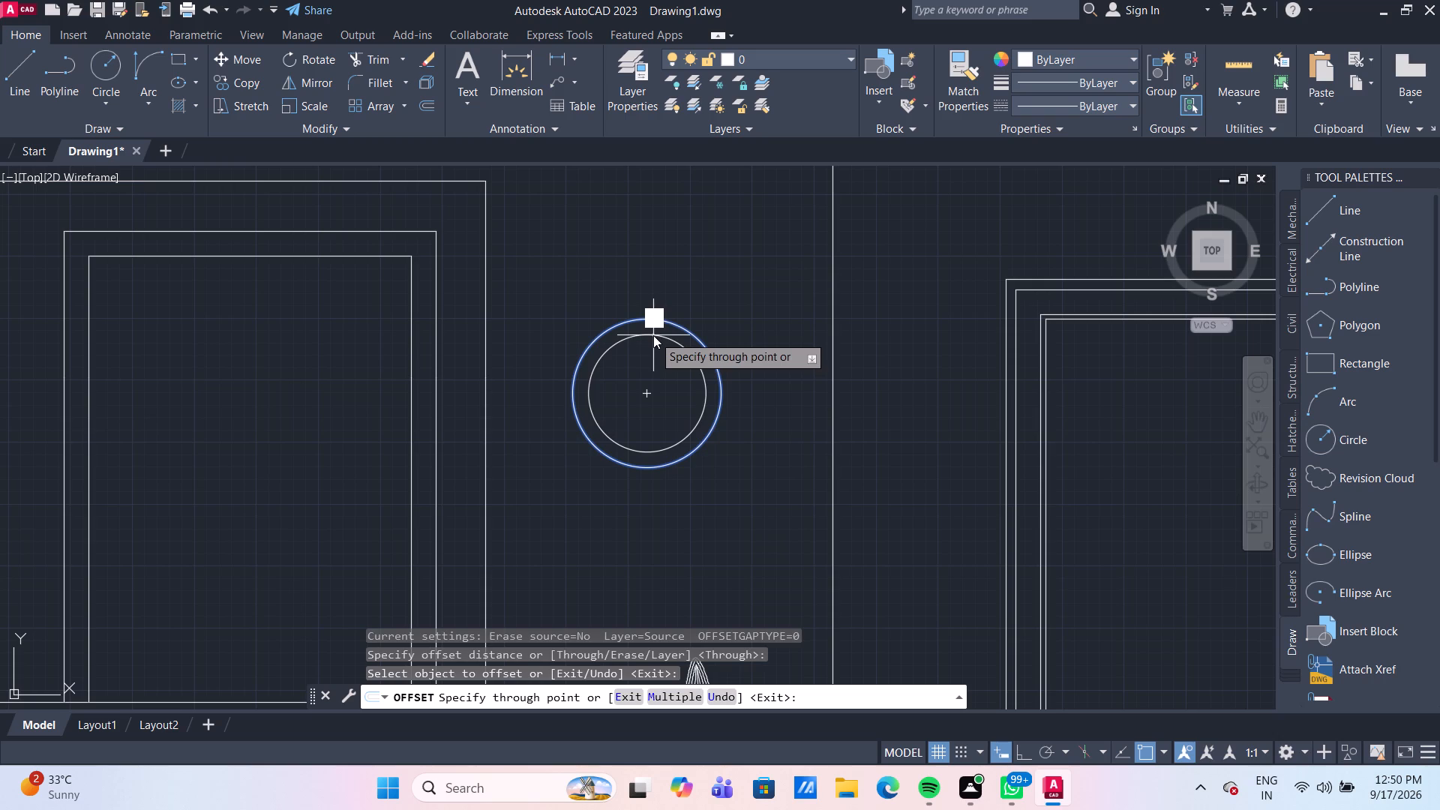
pyautogui.press('Return')
pyautogui.scroll(-3, 653, 335)
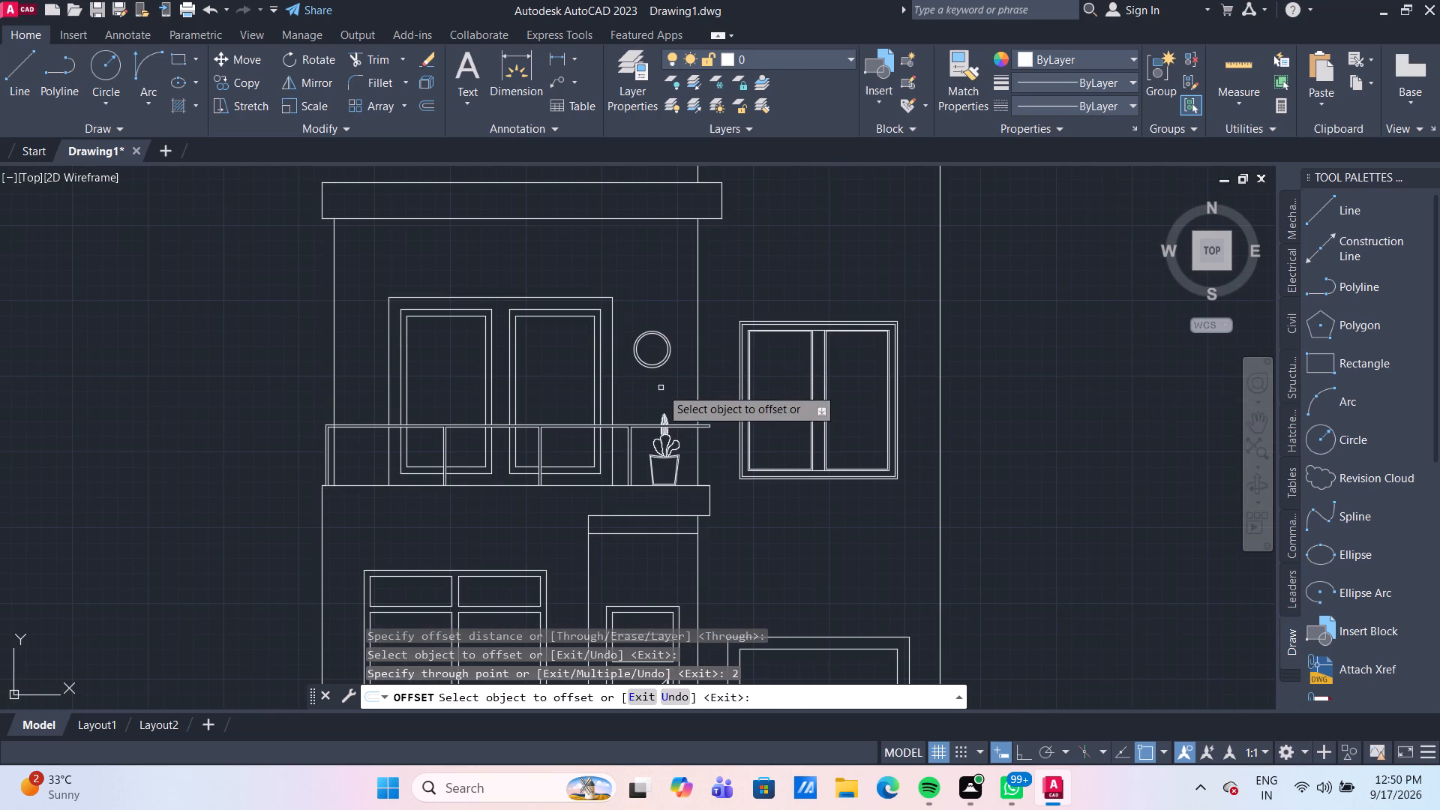
pyautogui.scroll(-2, 658, 373)
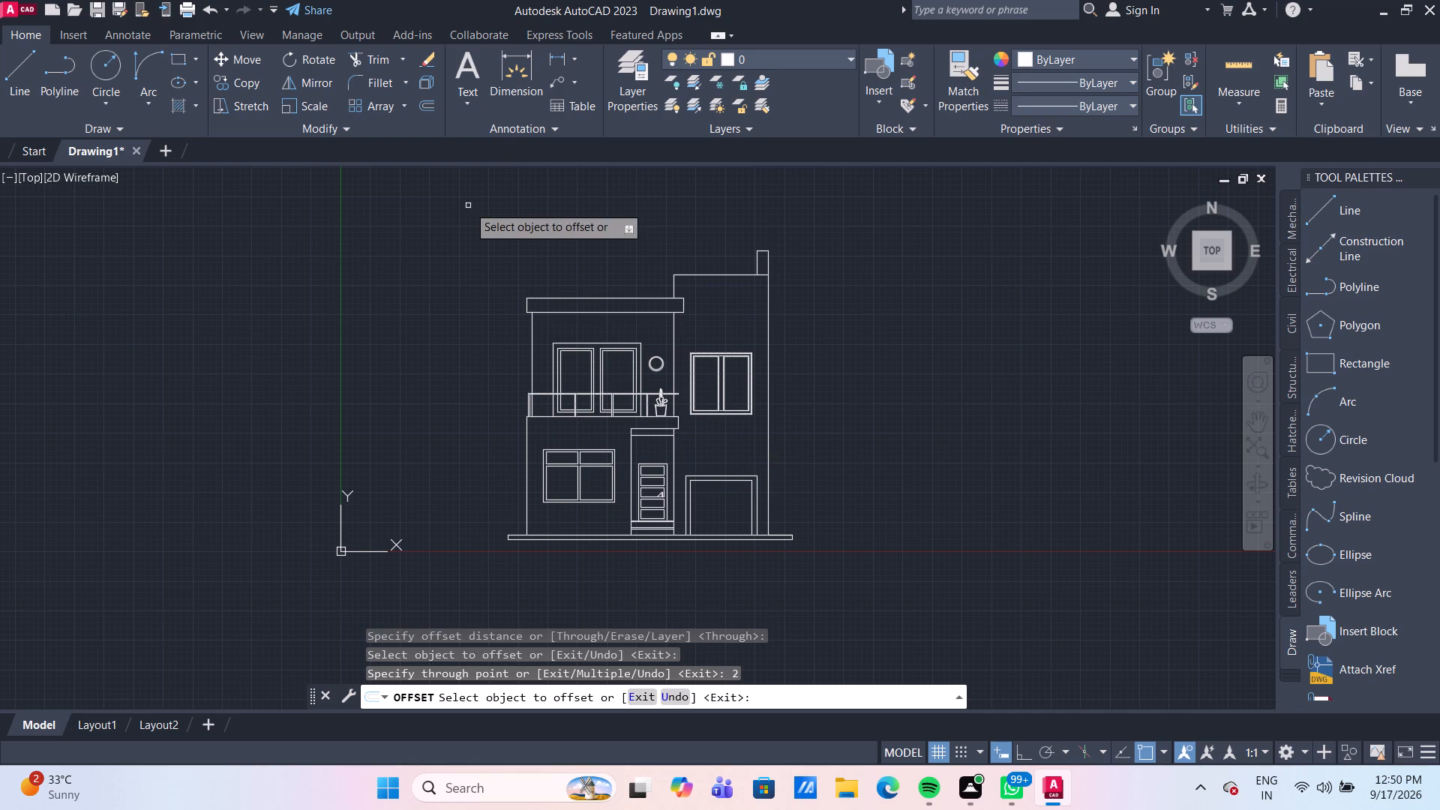
pyautogui.press('Escape')
# Draw a horizontal line from the balcony slab's right end to the house's right wall edge, between the upper window and garage opening.
pyautogui.scroll(2, 599, 340)
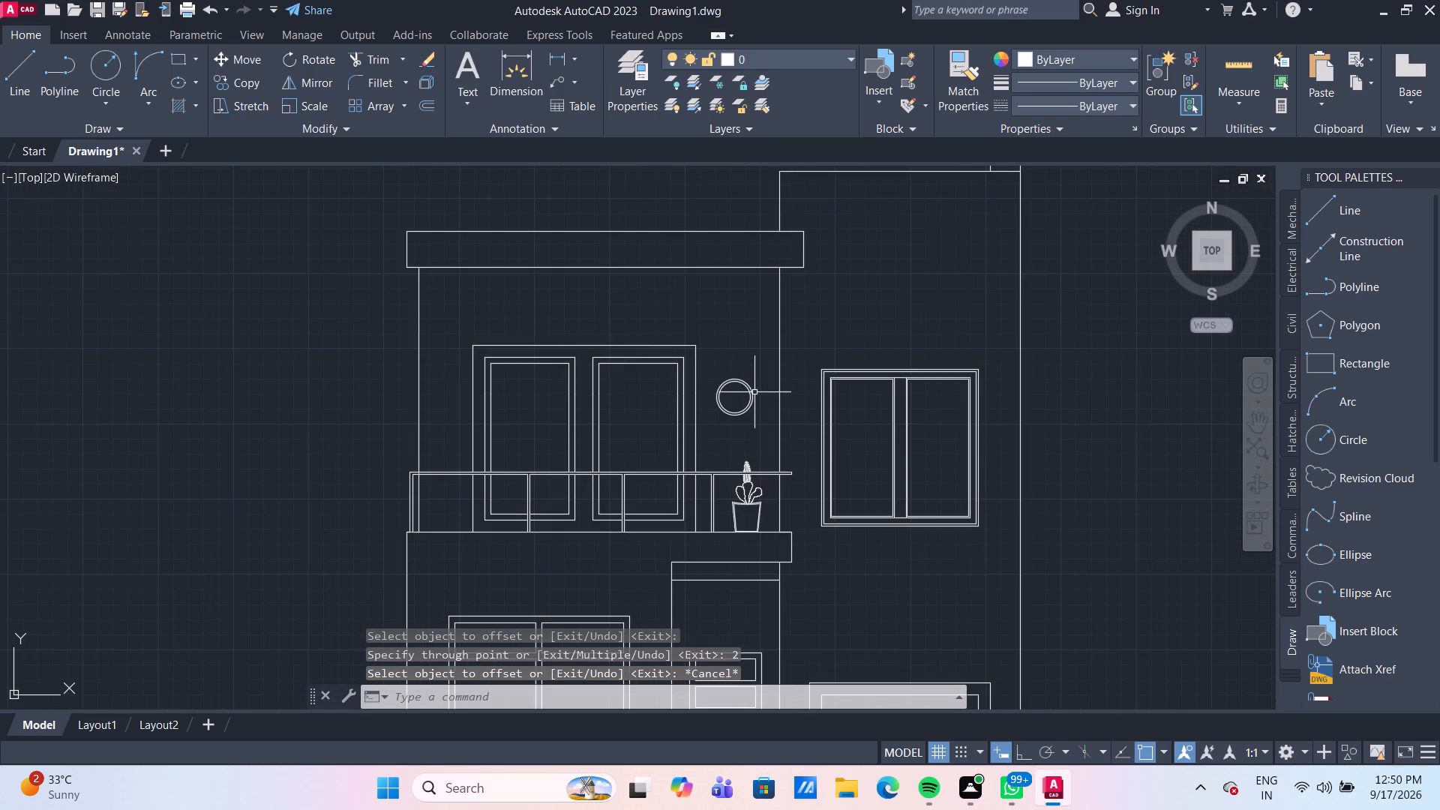
pyautogui.moveTo(820, 346); pyautogui.dragTo(567, 229, button='middle')
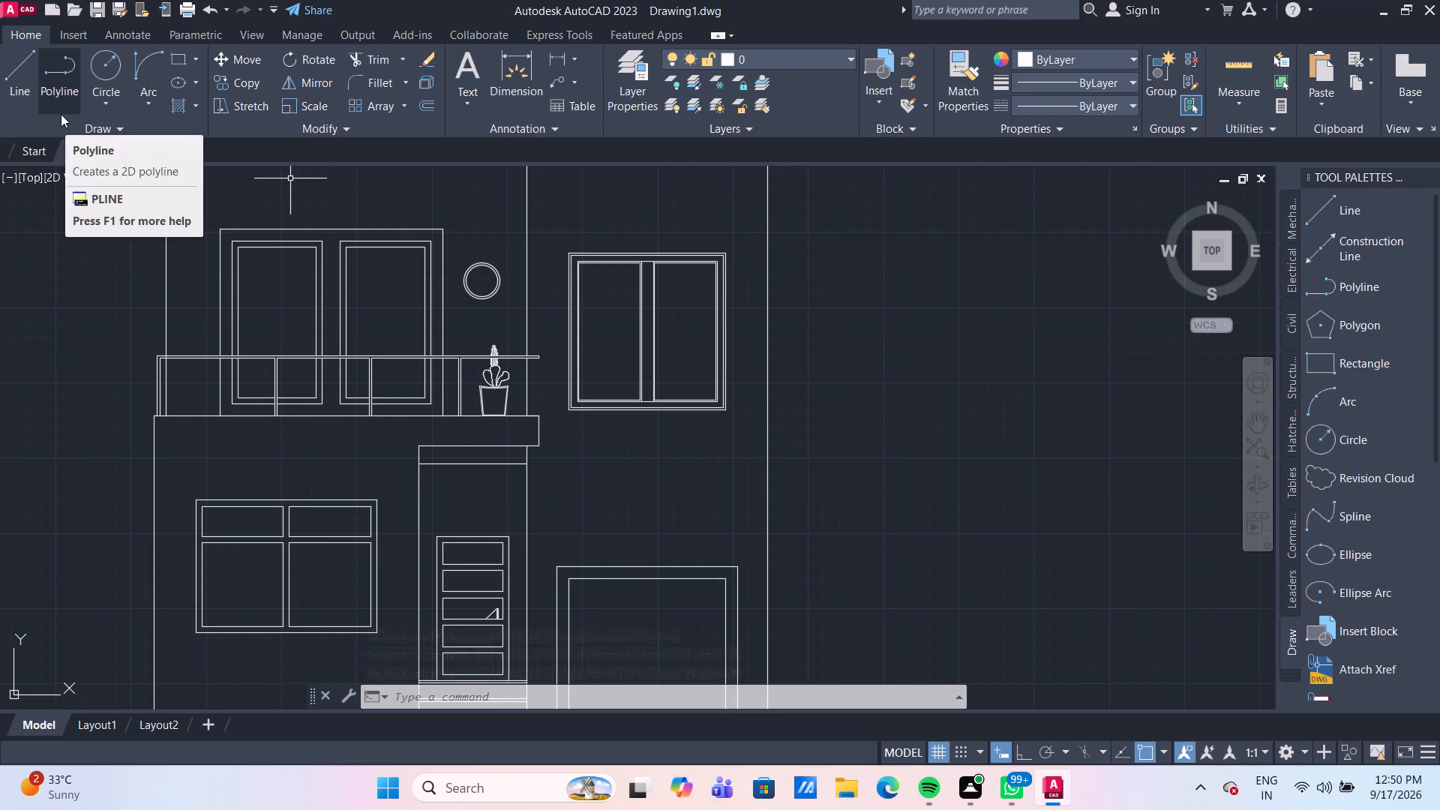
pyautogui.click(20, 73)
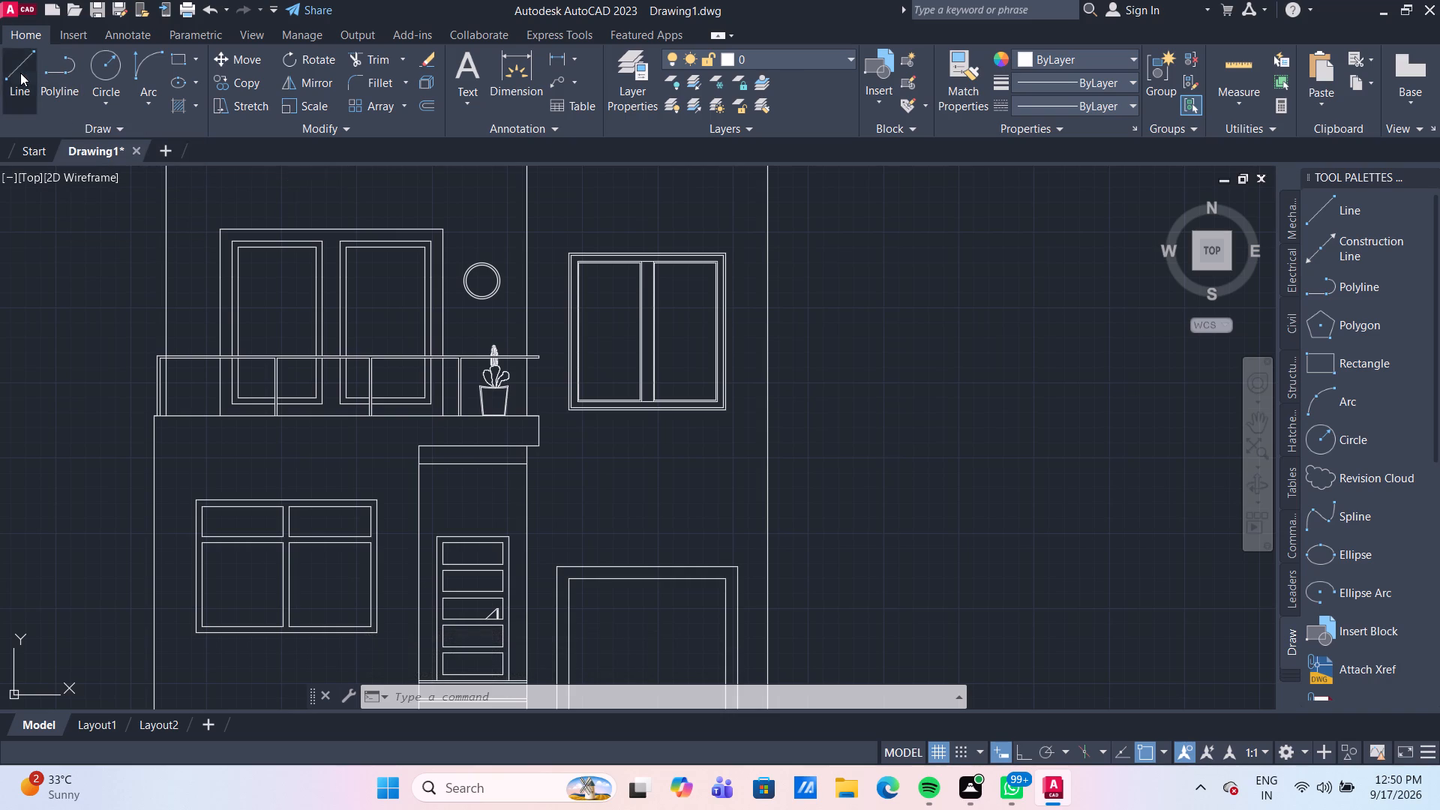
pyautogui.scroll(2, 613, 481)
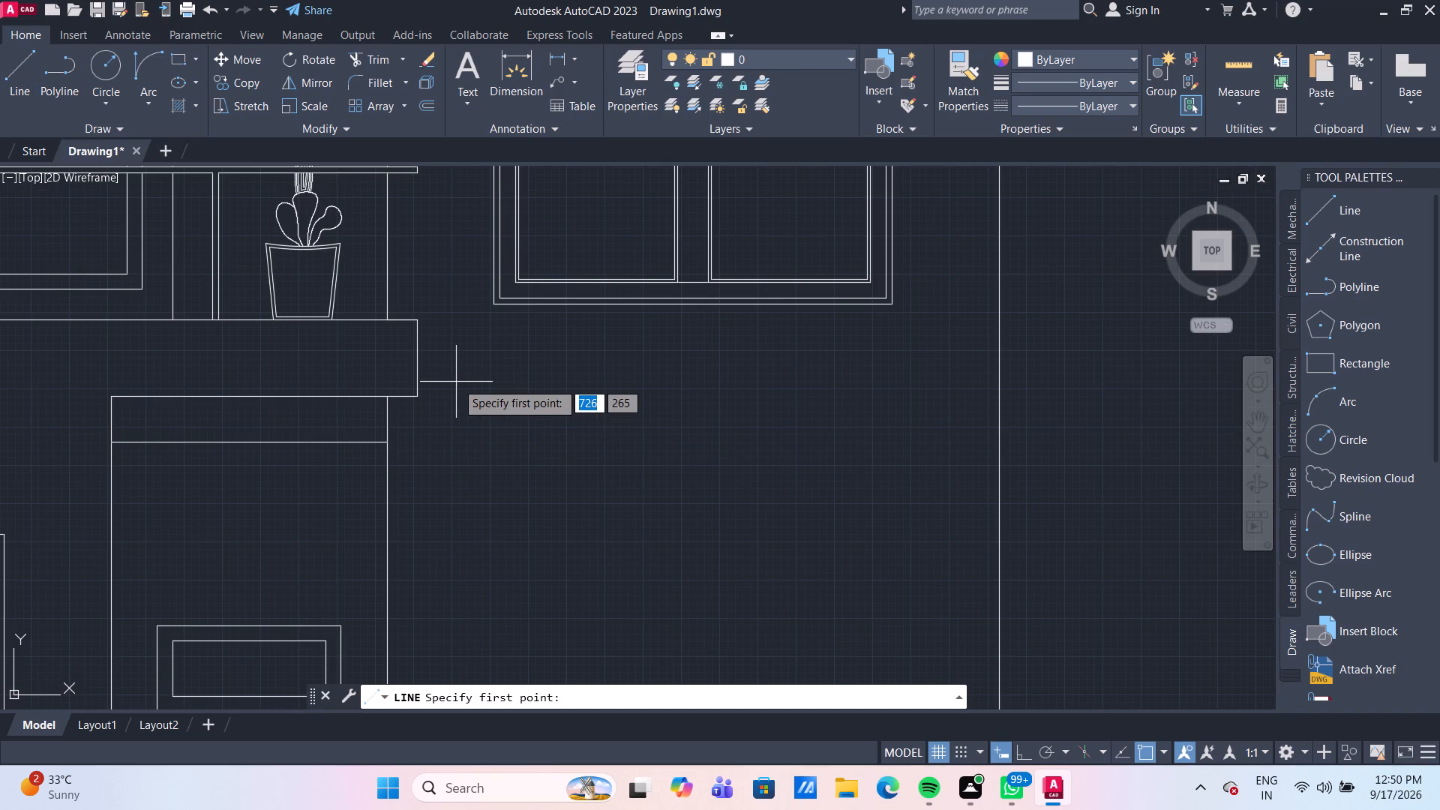
pyautogui.click(416, 379)
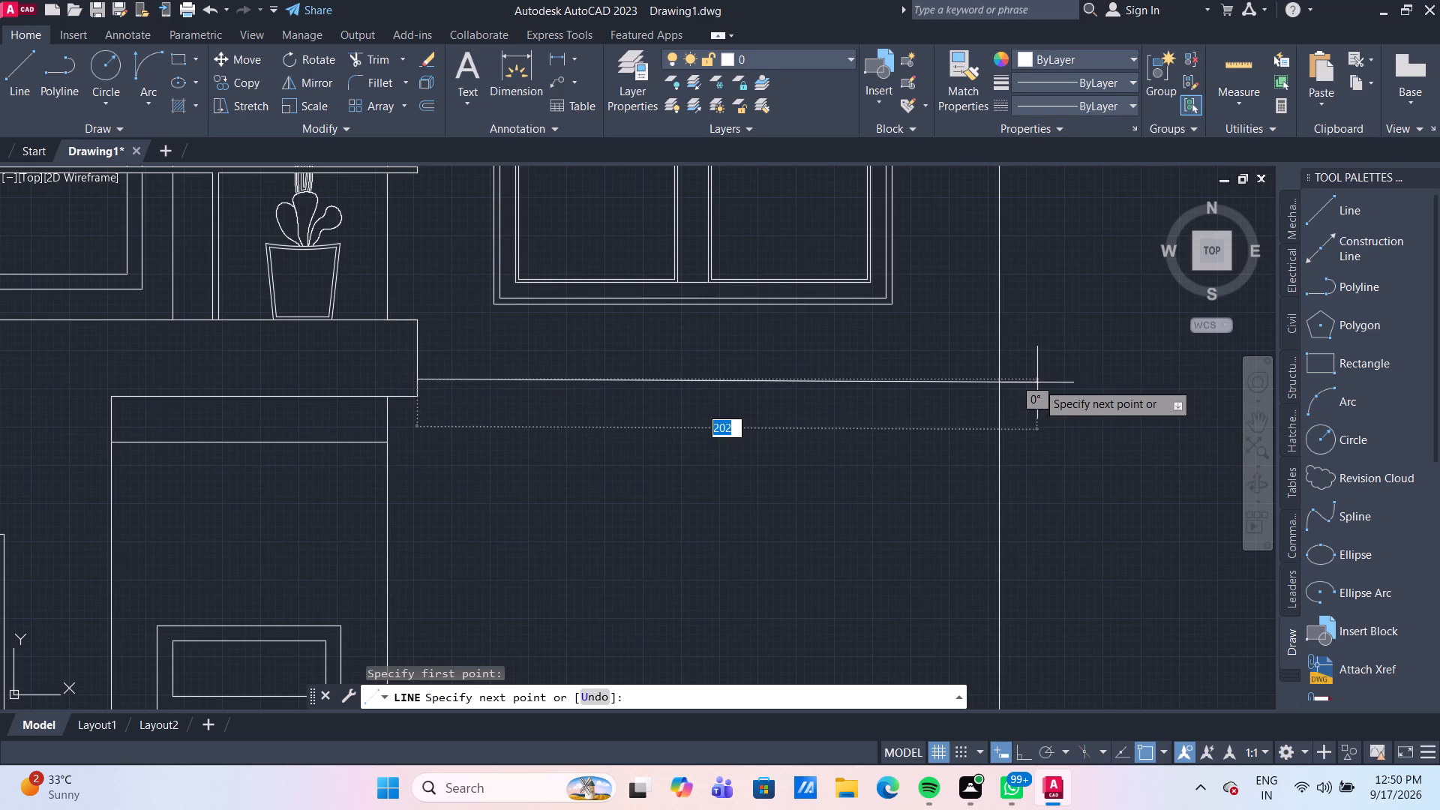
pyautogui.click(999, 382)
pyautogui.press('Return')
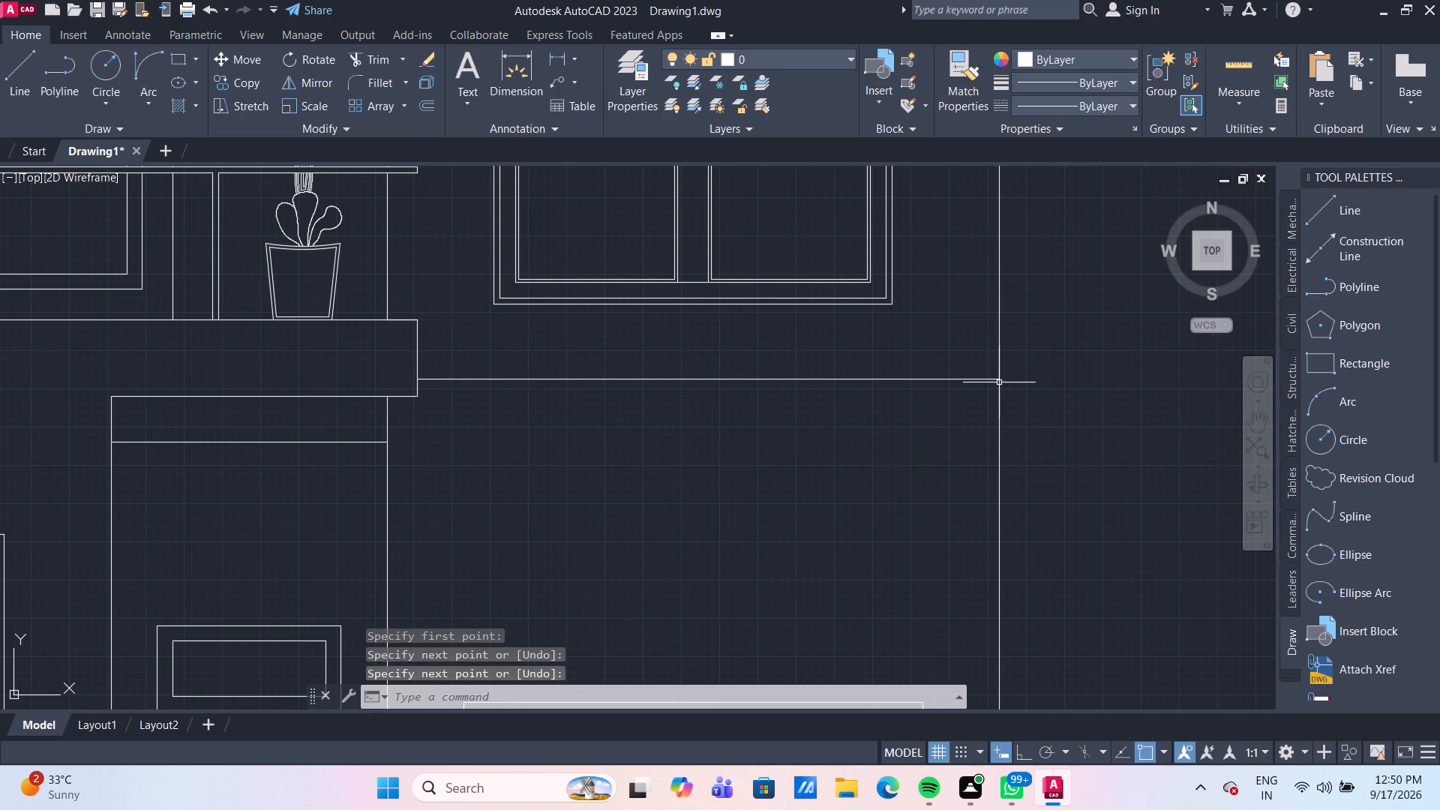
# Offset the rooftop chimney's top edge downward by 5.
pyautogui.scroll(-3, 999, 382)
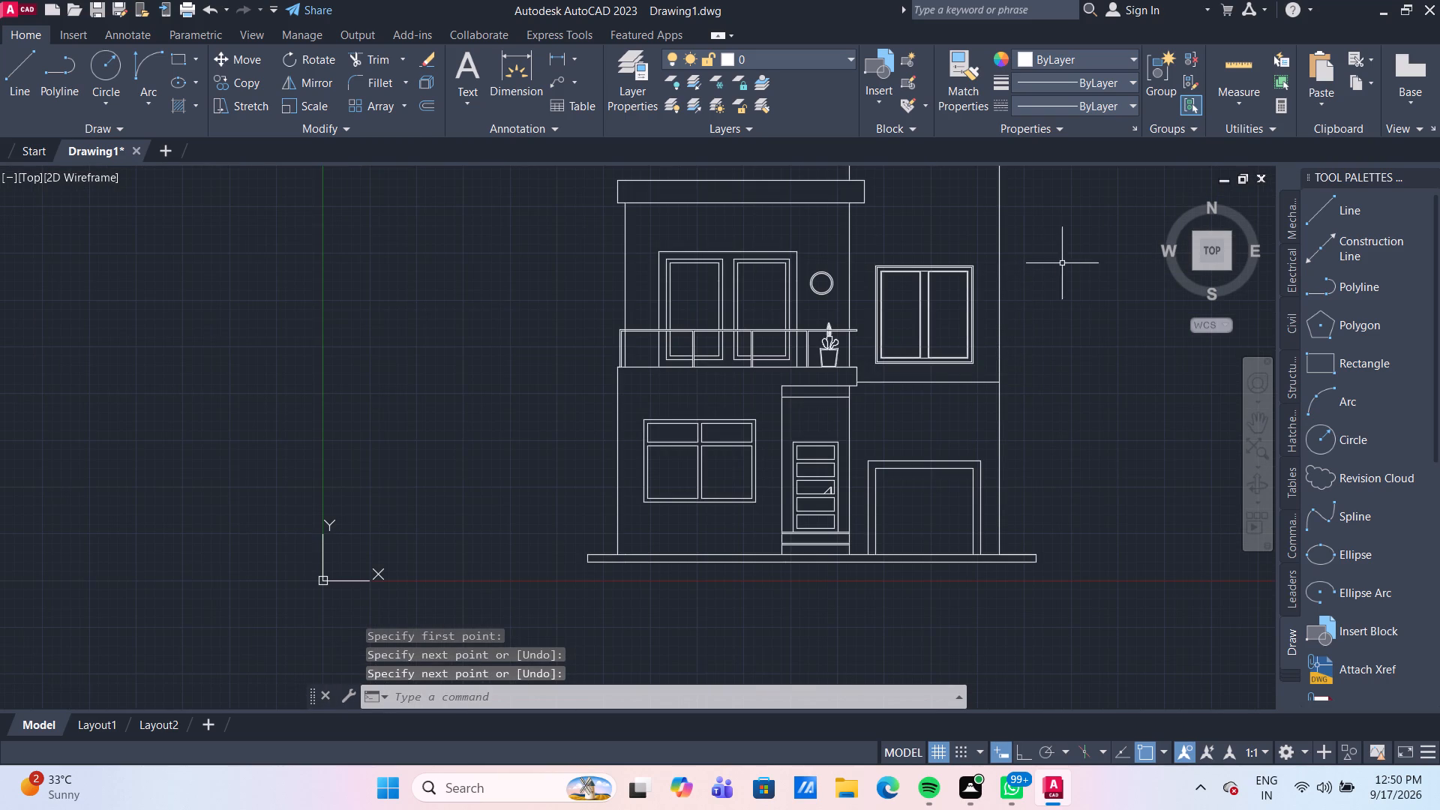
pyautogui.moveTo(1063, 263); pyautogui.dragTo(951, 331, button='middle')
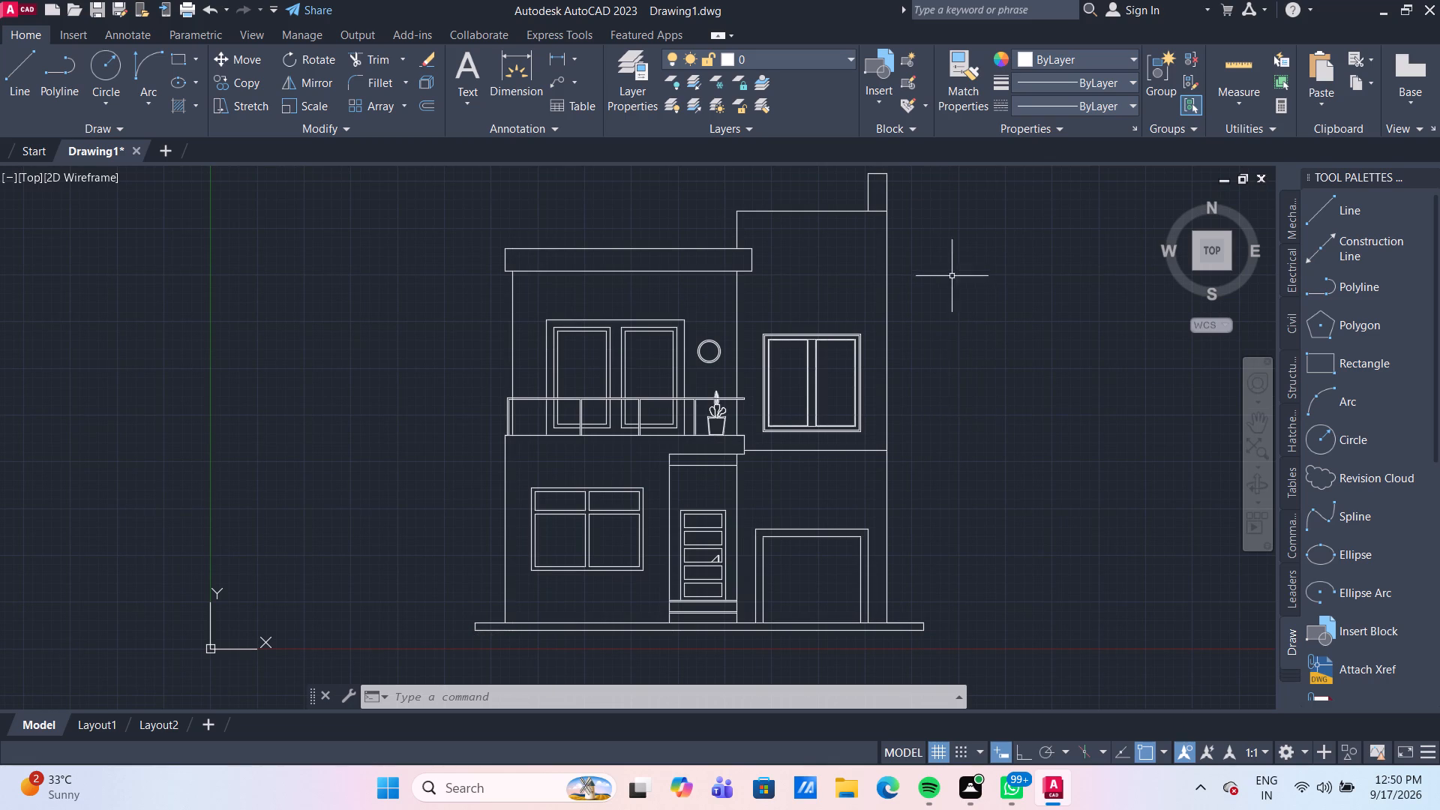
pyautogui.scroll(2, 919, 205)
pyautogui.moveTo(921, 205); pyautogui.dragTo(901, 445, button='middle')
pyautogui.scroll(1, 876, 422)
pyautogui.moveTo(868, 419); pyautogui.dragTo(827, 400, button='middle')
pyautogui.scroll(1, 854, 412)
pyautogui.press('o')
pyautogui.press('Return')
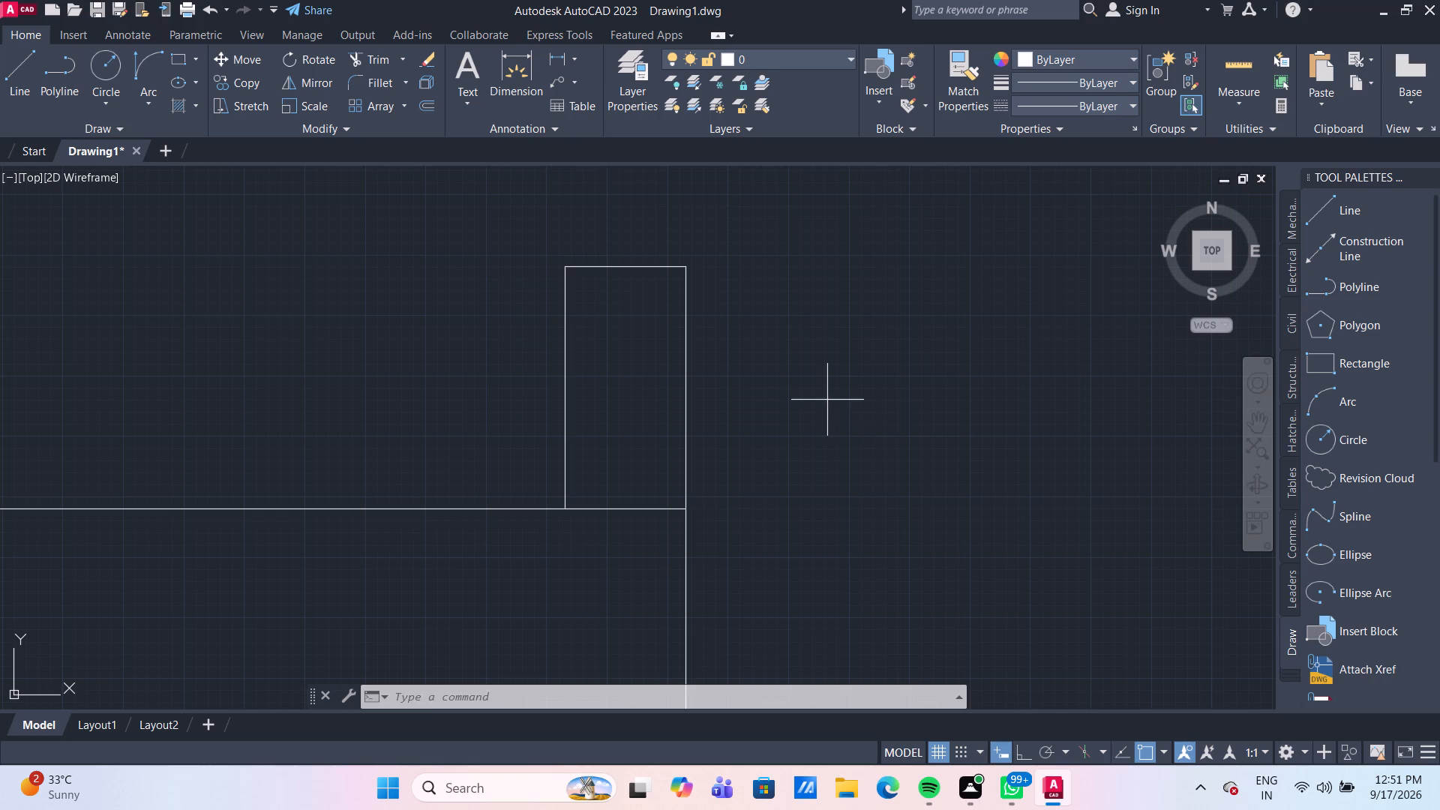
pyautogui.press('Return')
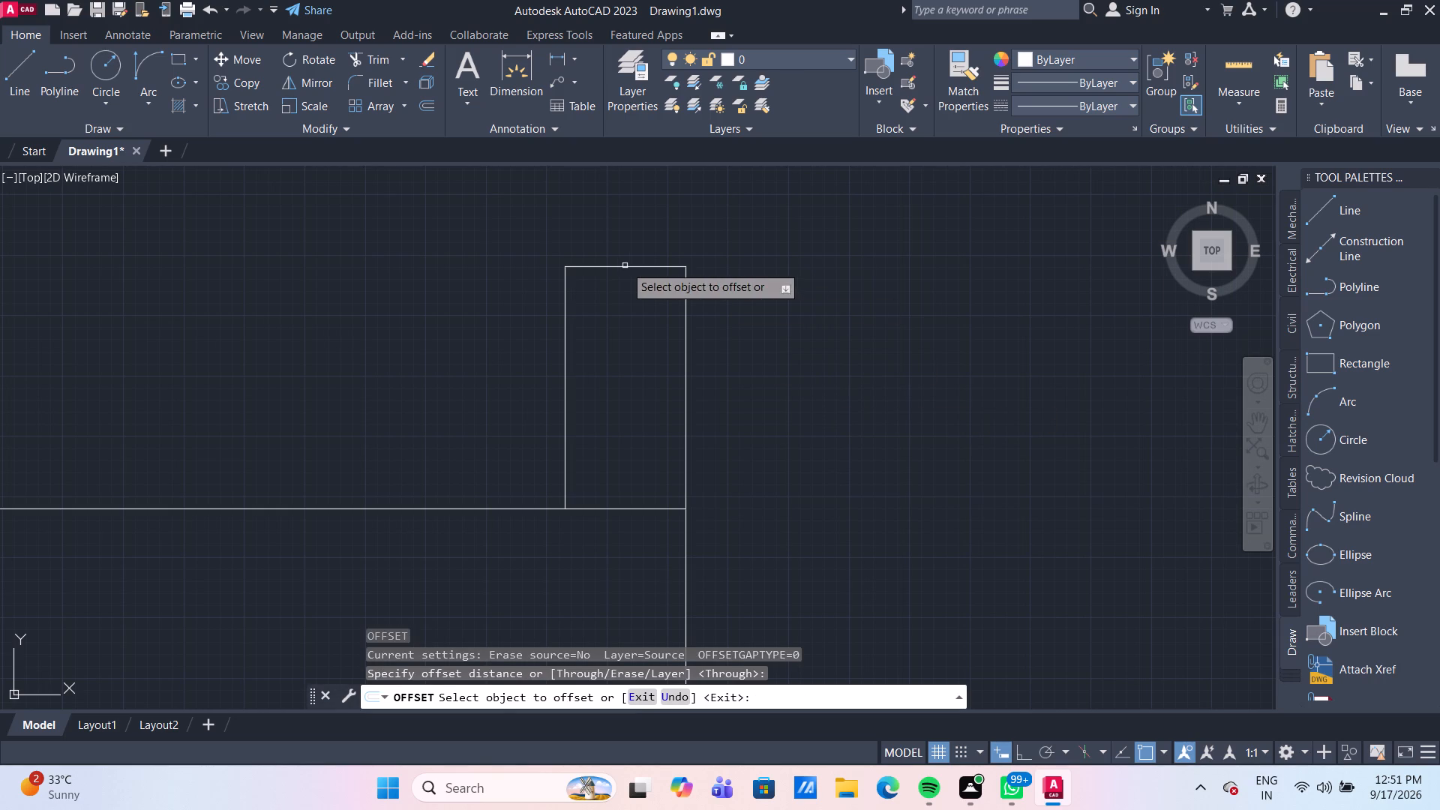
pyautogui.click(625, 265)
pyautogui.press('5')
pyautogui.press('Return')
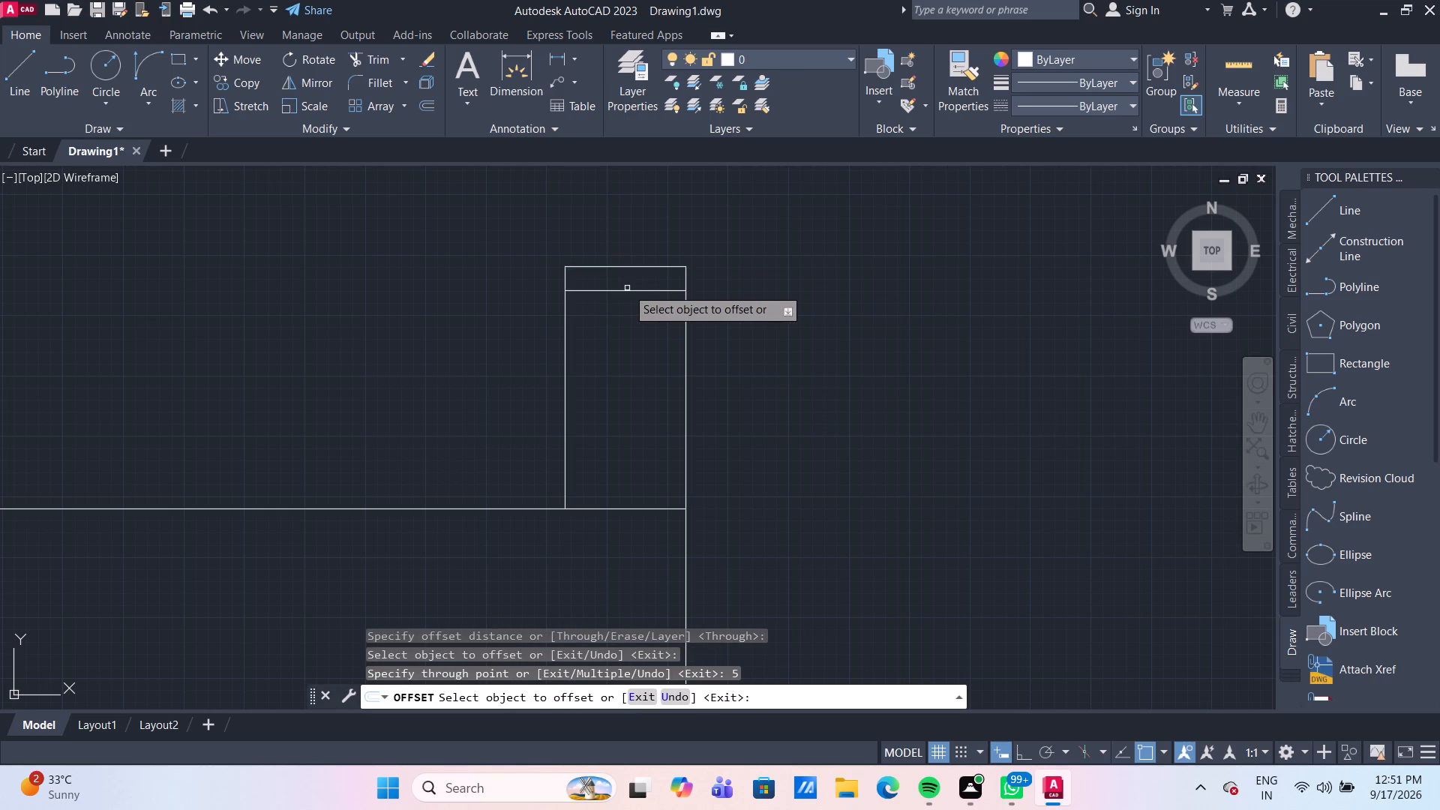
# Offset the chimney's left edge inward by 2.
pyautogui.click(563, 375)
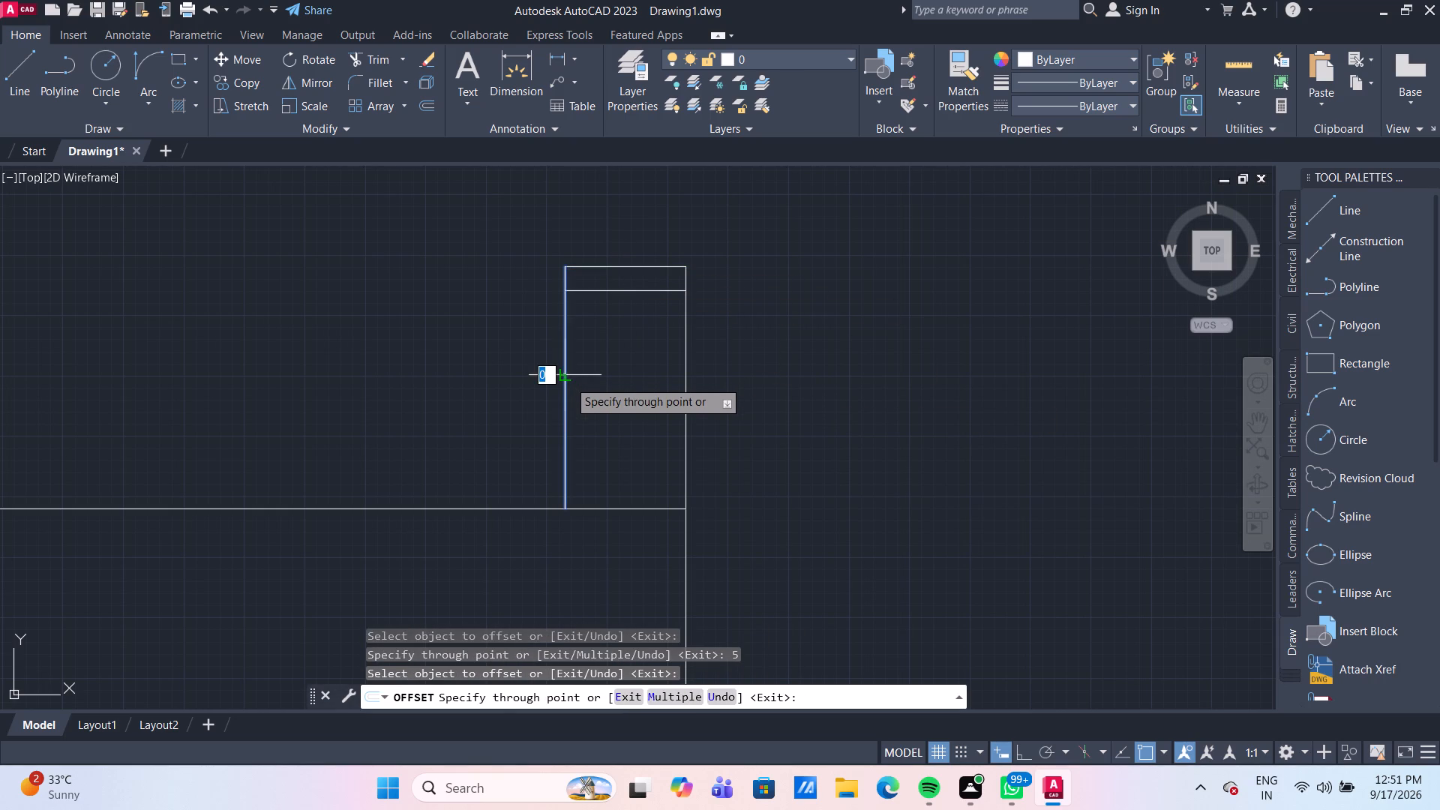
pyautogui.press('2')
pyautogui.press('Return')
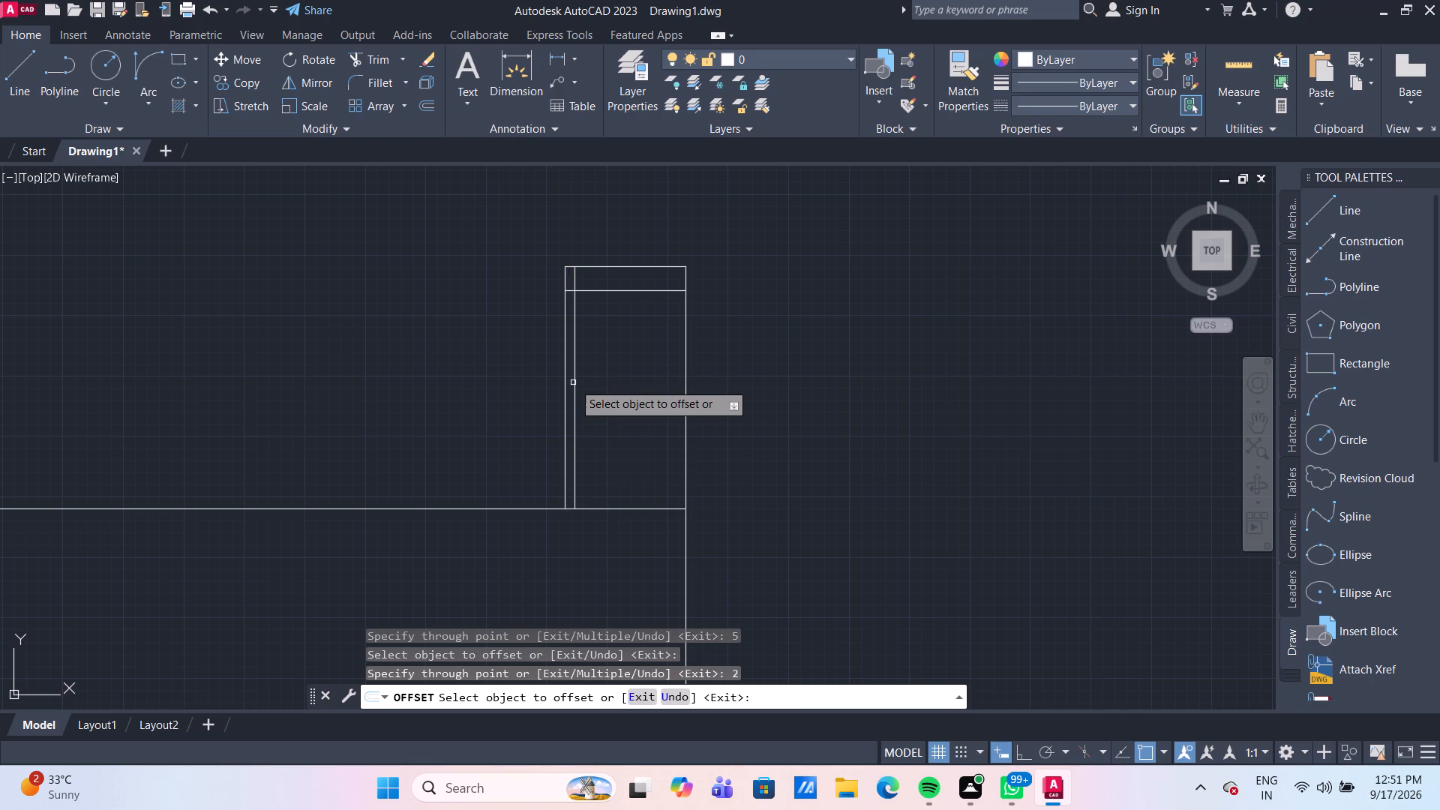
# Trim the overlapping ends of the two offset lines at the chimney's upper-left inner corner.
pyautogui.scroll(2, 596, 272)
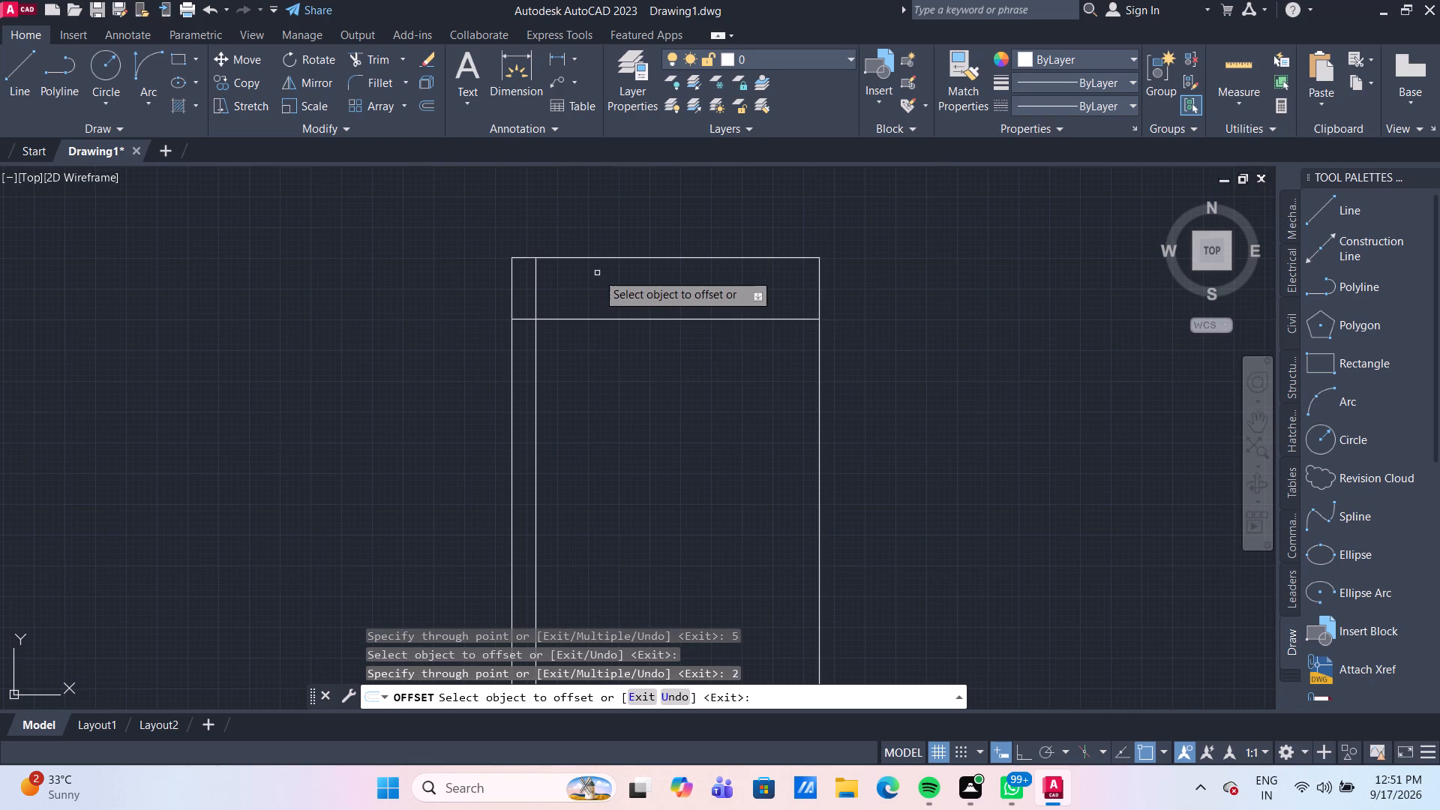
pyautogui.write('TR')
pyautogui.press('Return')
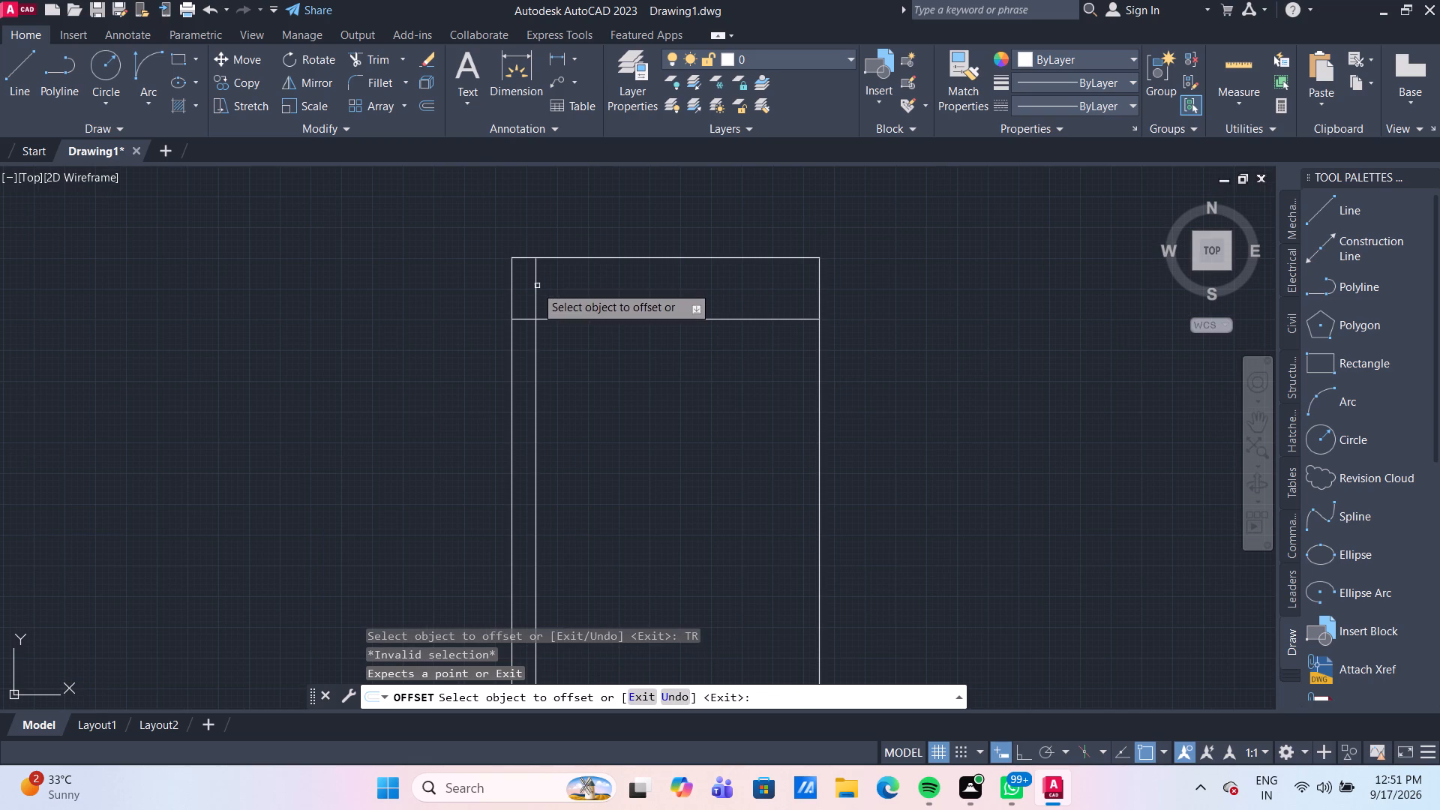
pyautogui.click(535, 286)
pyautogui.press('Escape')
pyautogui.press('Escape')
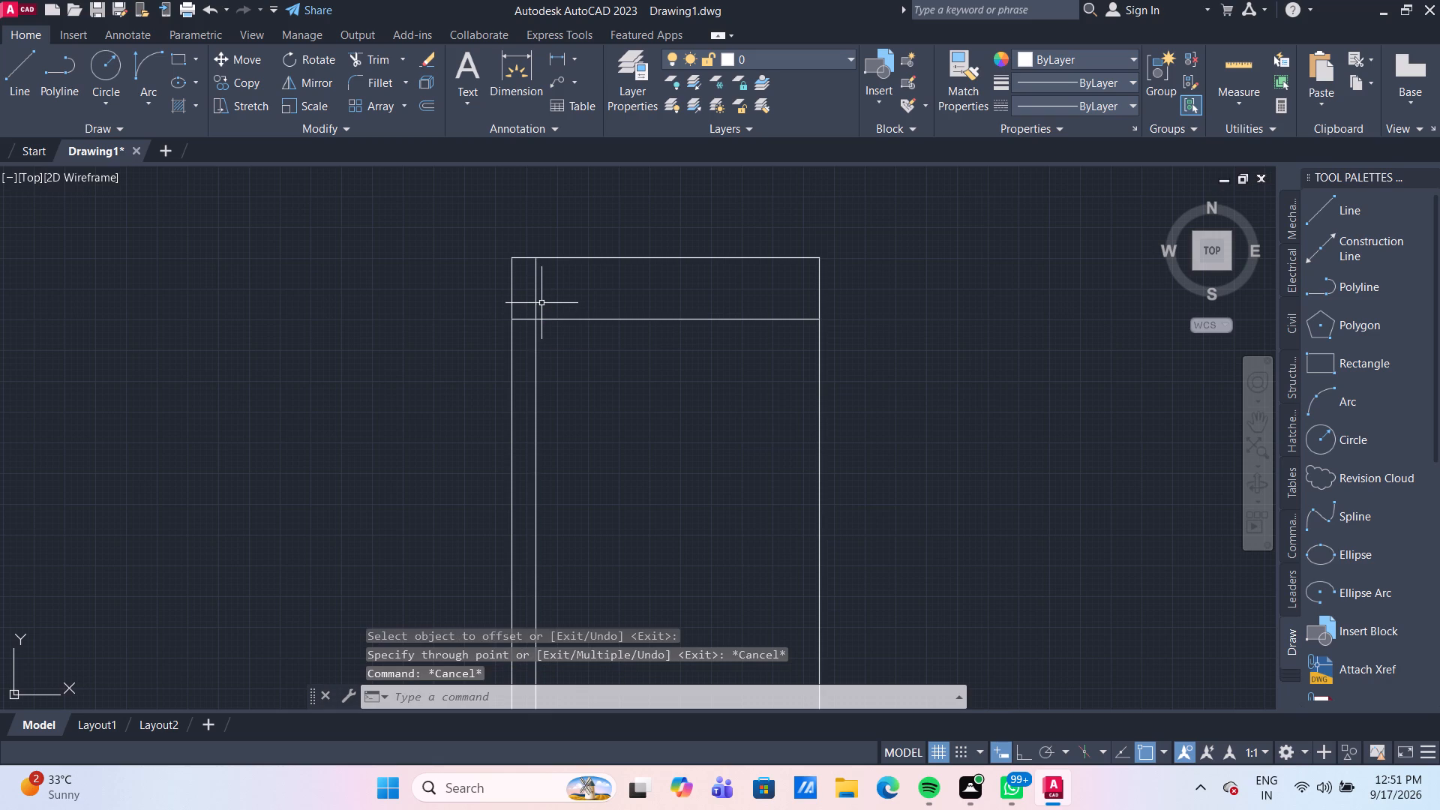
pyautogui.press('Escape')
pyautogui.write('TR')
pyautogui.press('Return')
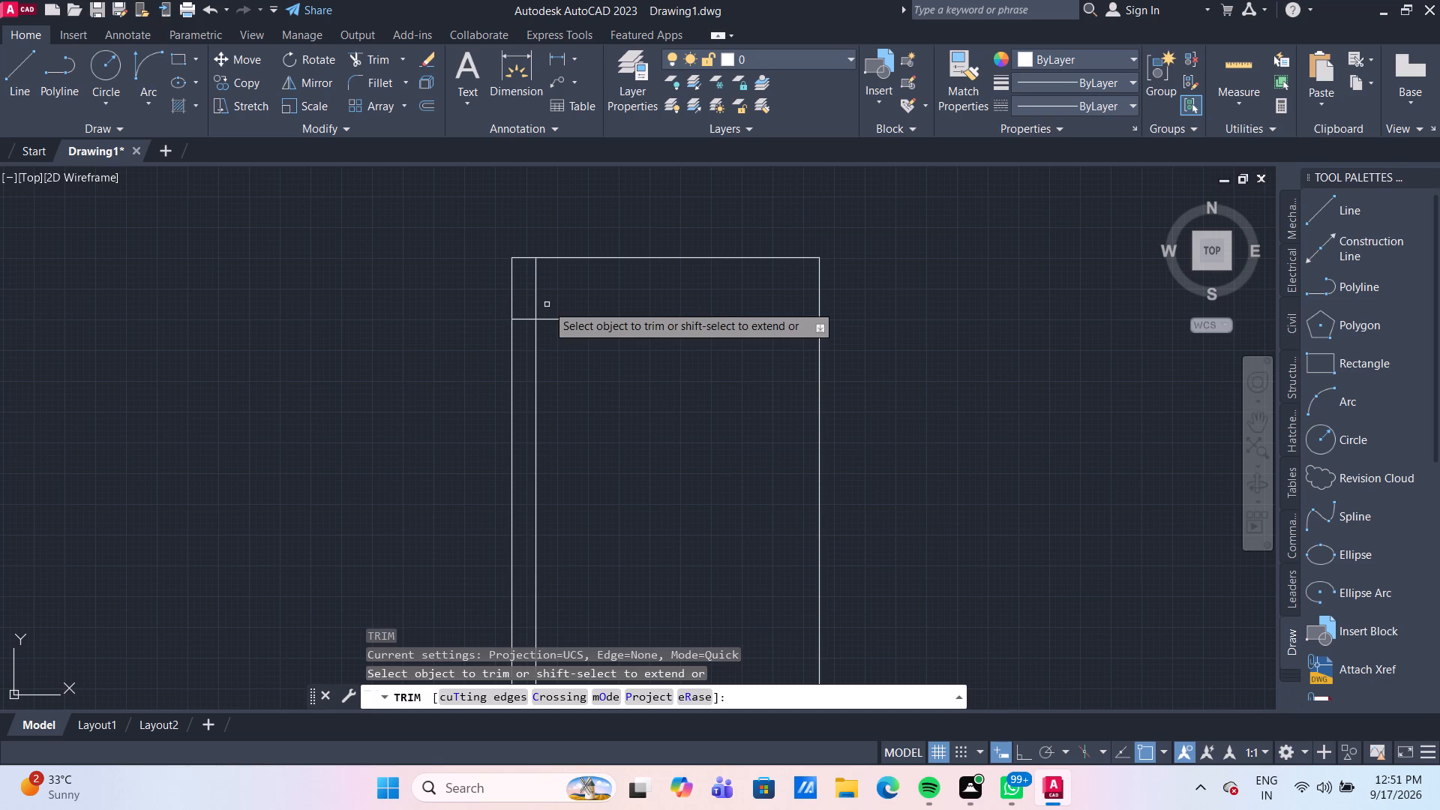
pyautogui.click(533, 296)
pyautogui.click(526, 320)
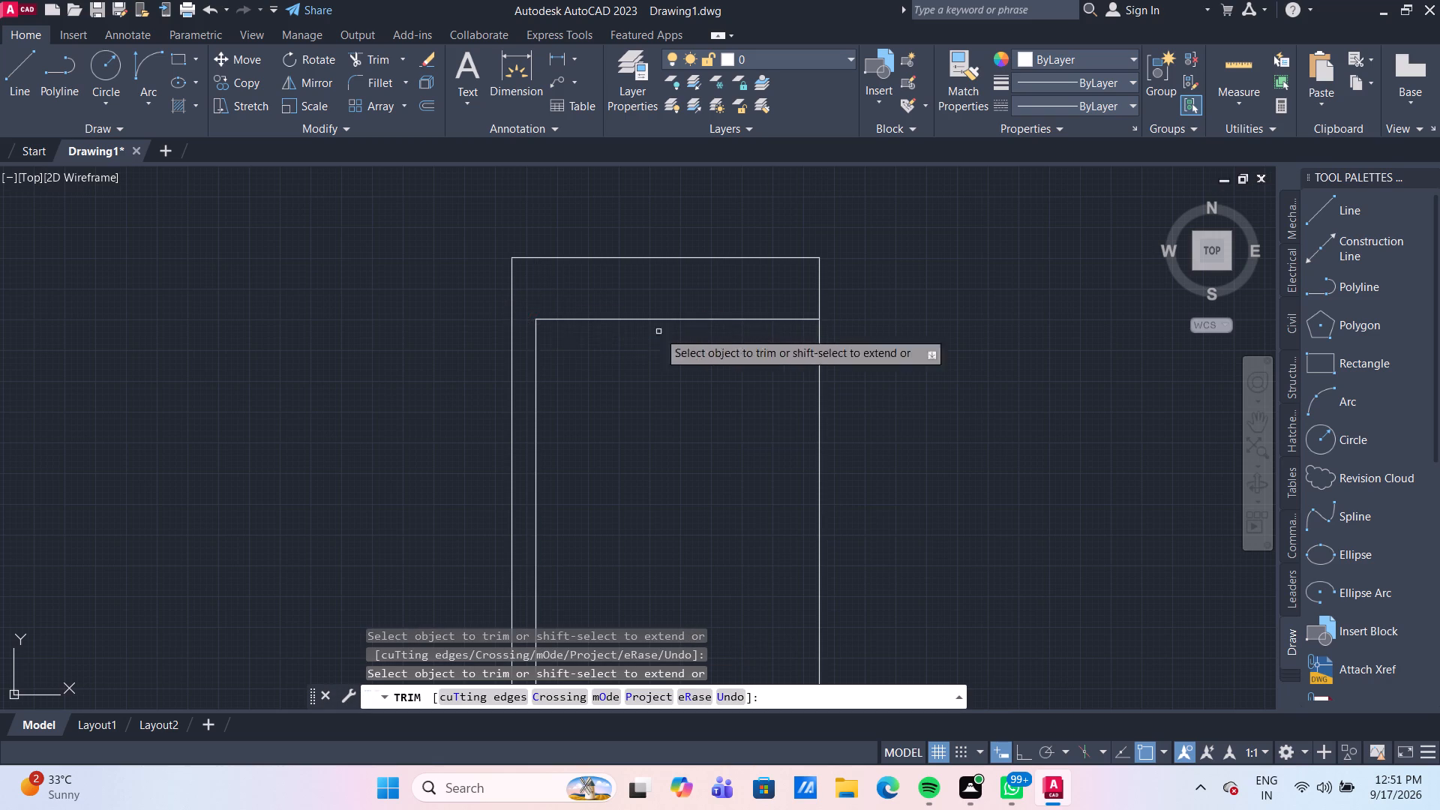
pyautogui.scroll(-3, 1111, 253)
pyautogui.scroll(-3, 1060, 391)
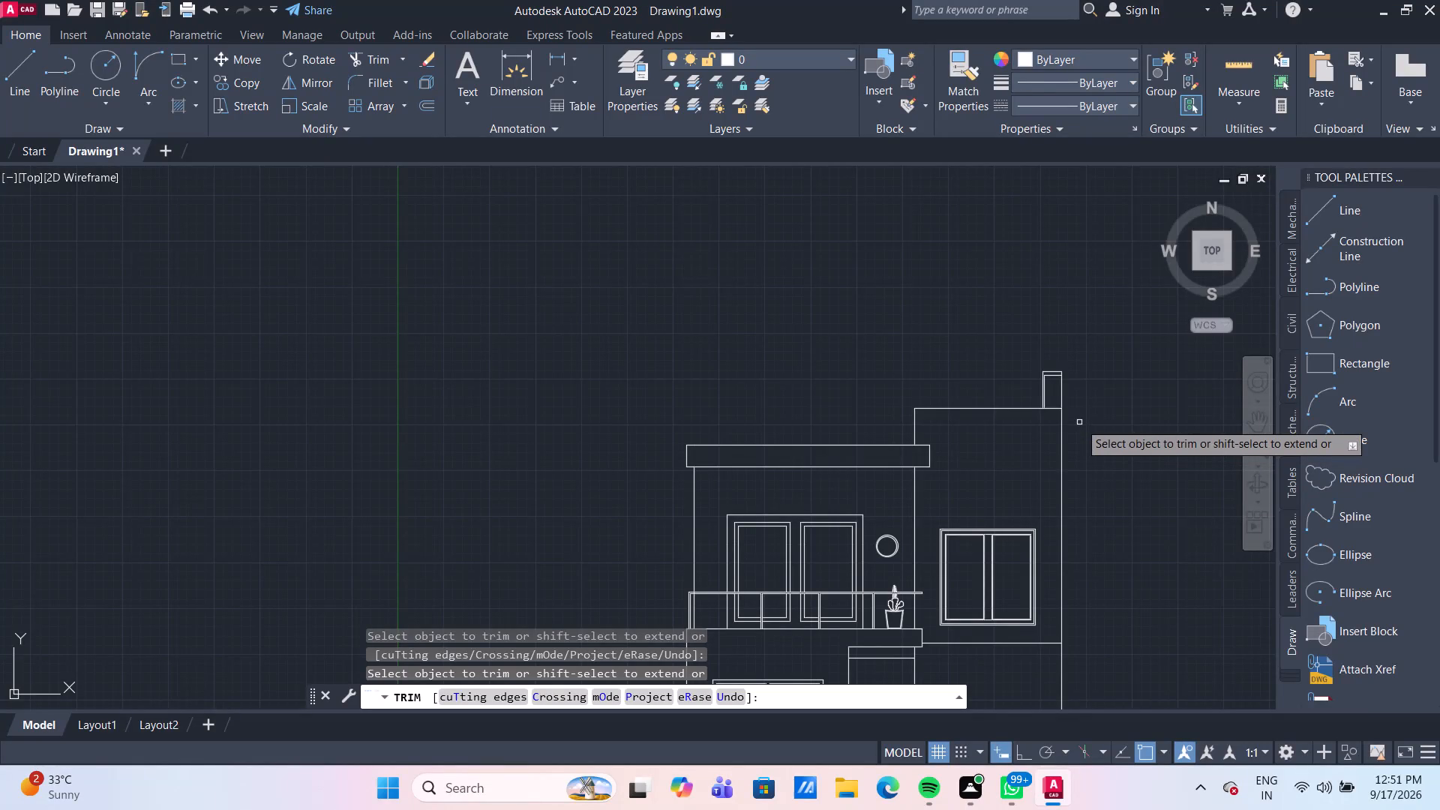
pyautogui.scroll(4, 1072, 404)
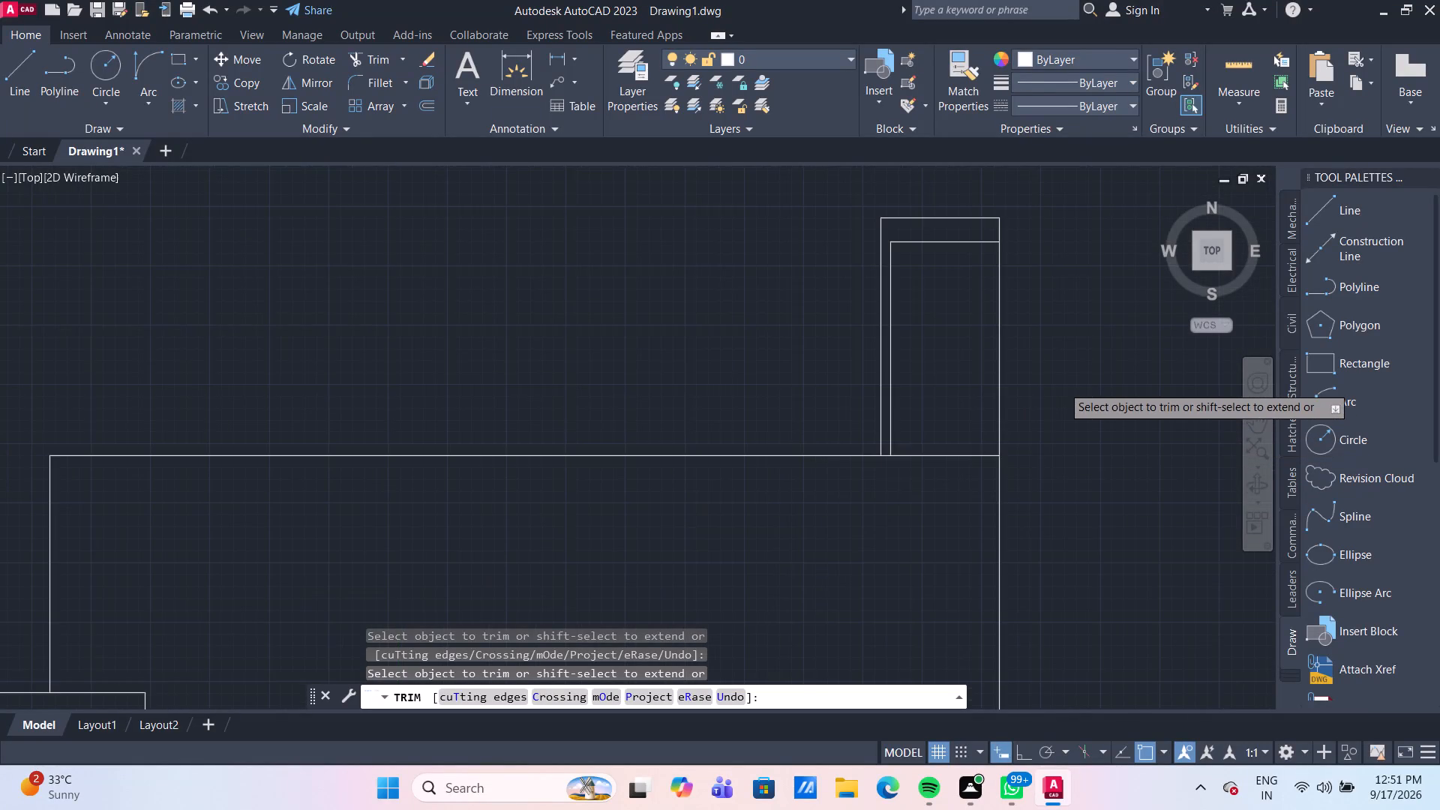
pyautogui.moveTo(1062, 385); pyautogui.dragTo(969, 402, button='middle')
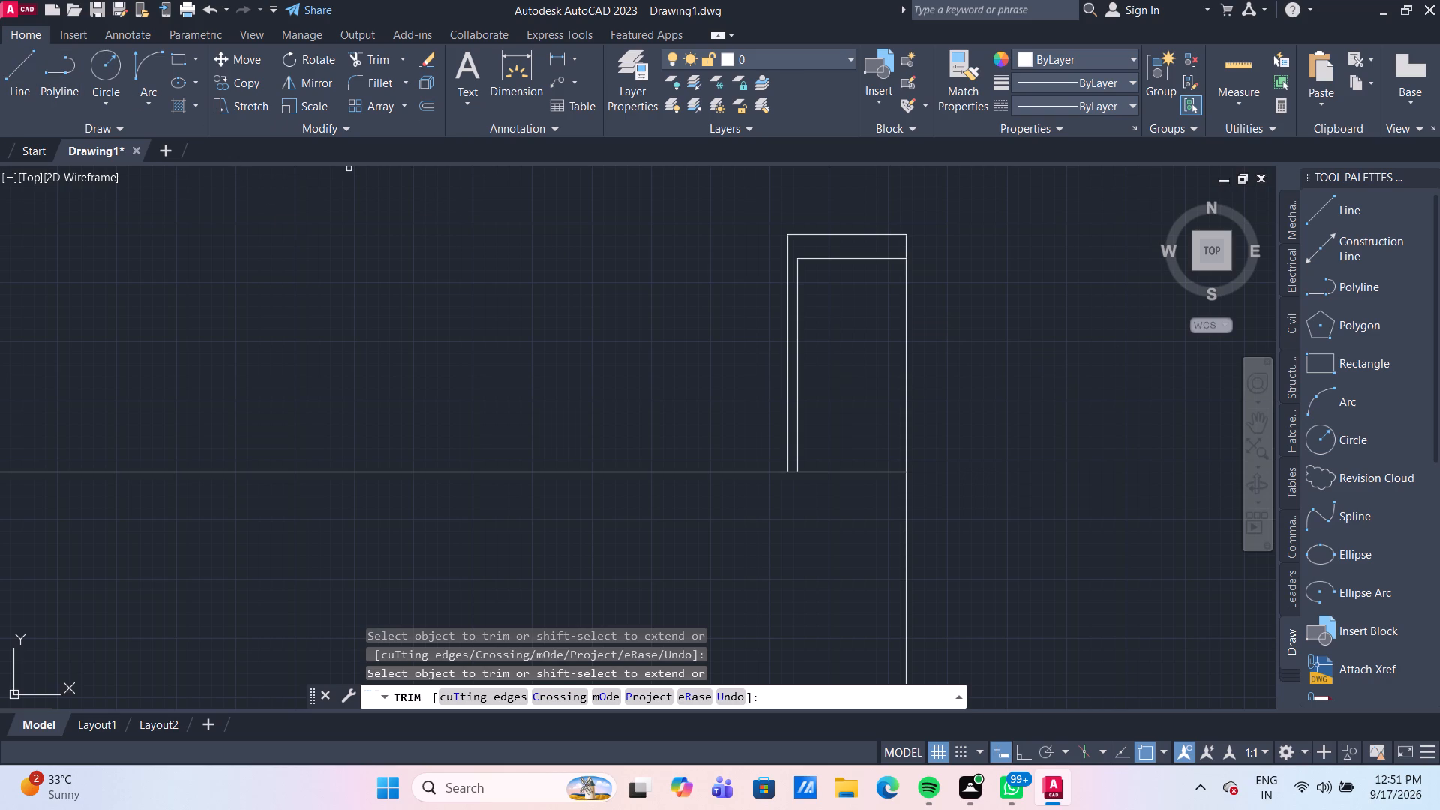
pyautogui.press('Escape')
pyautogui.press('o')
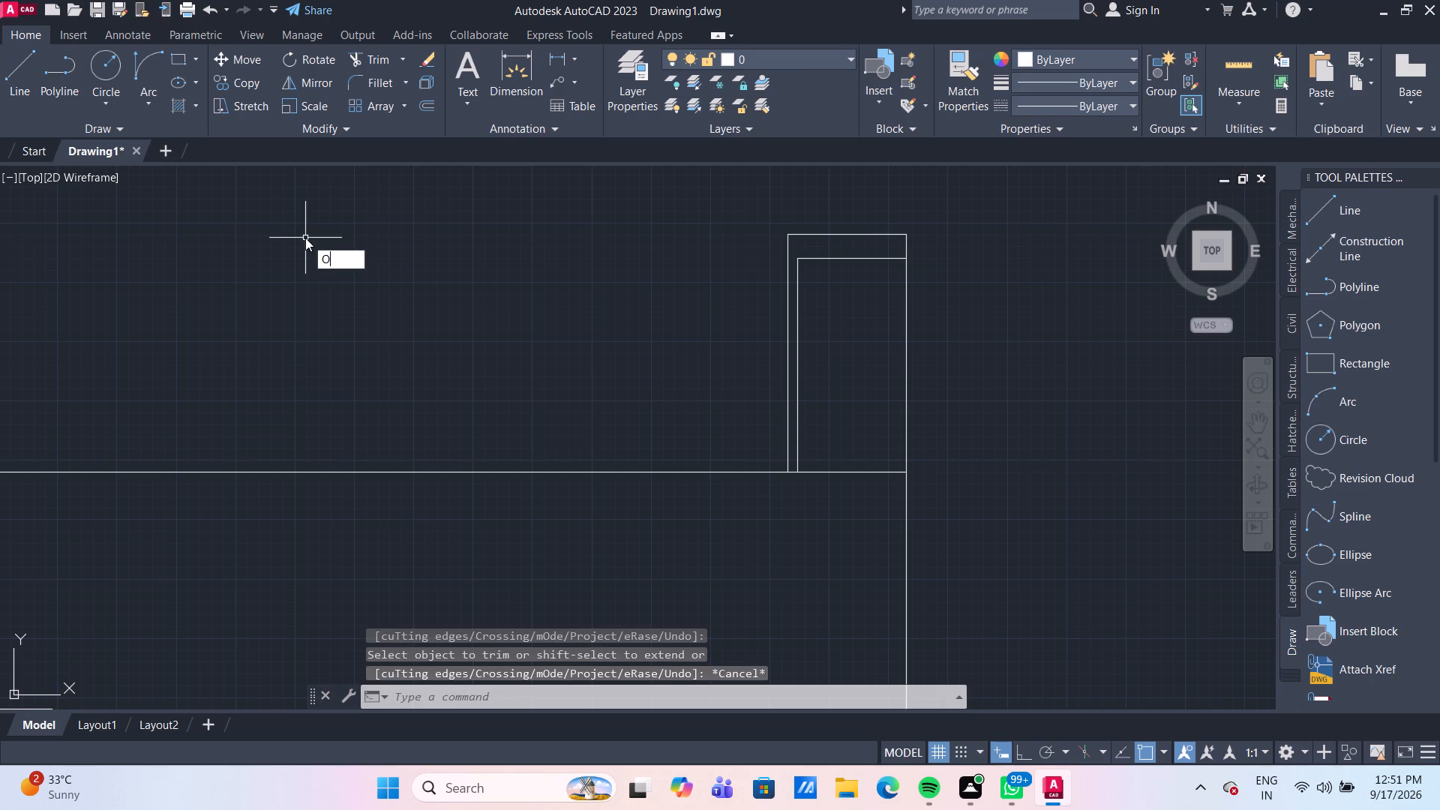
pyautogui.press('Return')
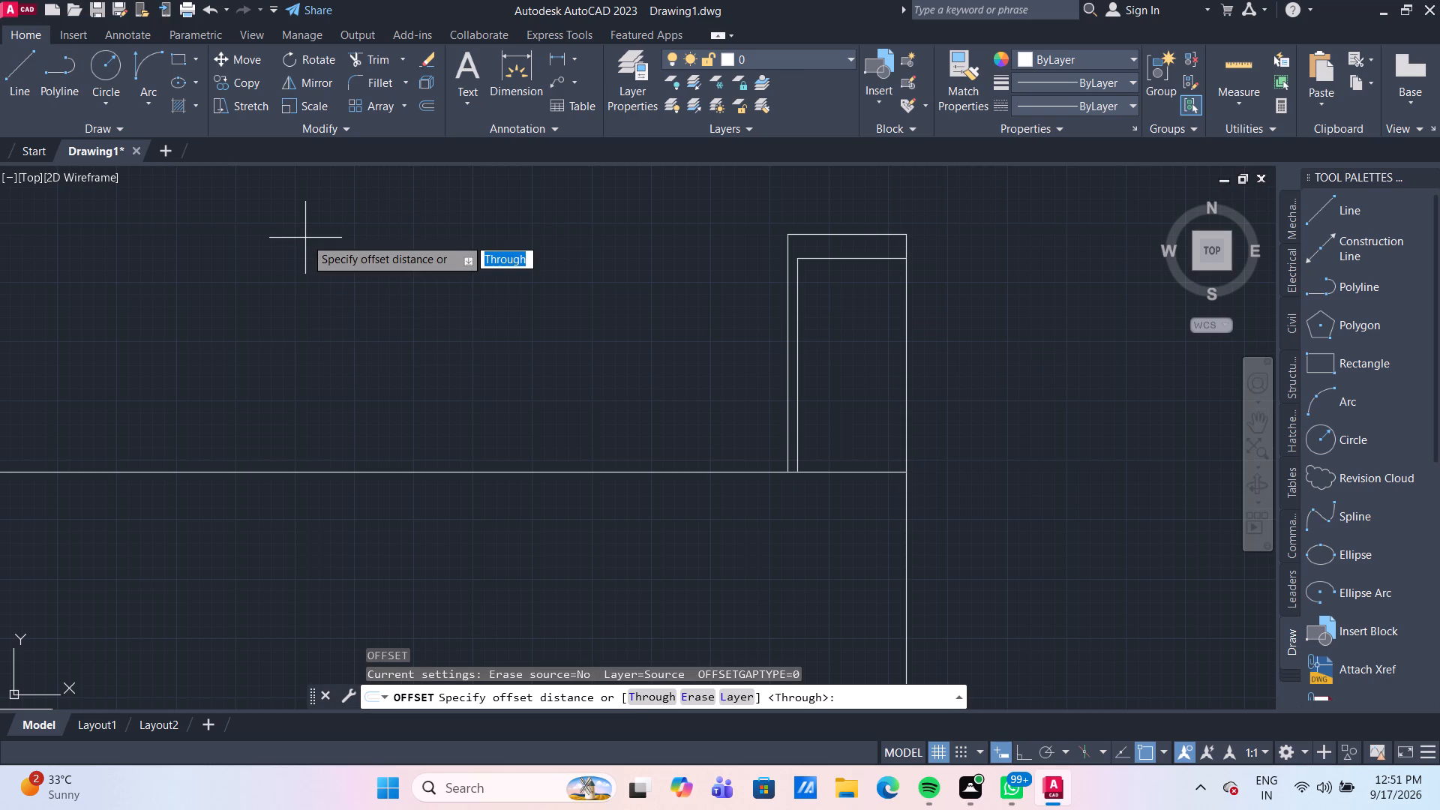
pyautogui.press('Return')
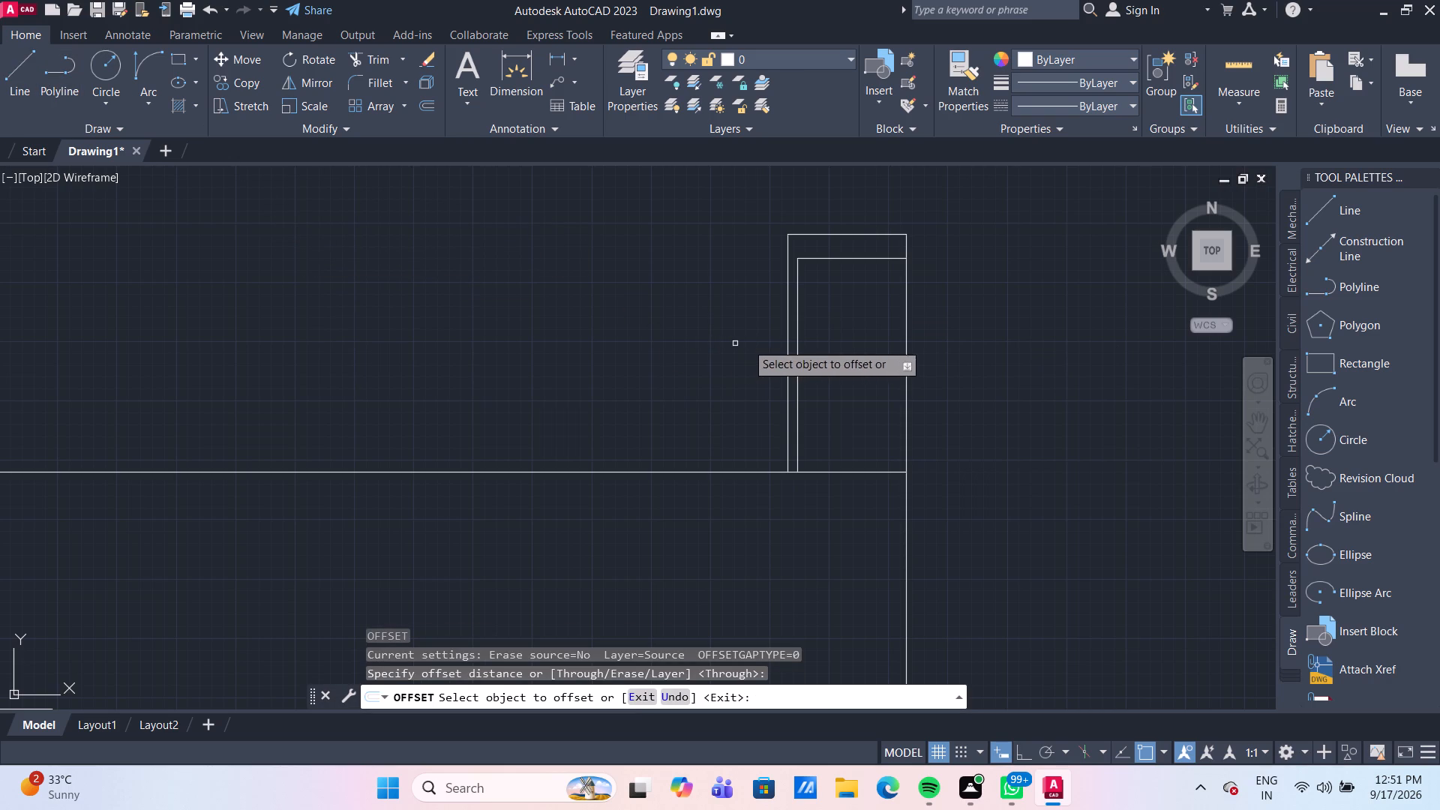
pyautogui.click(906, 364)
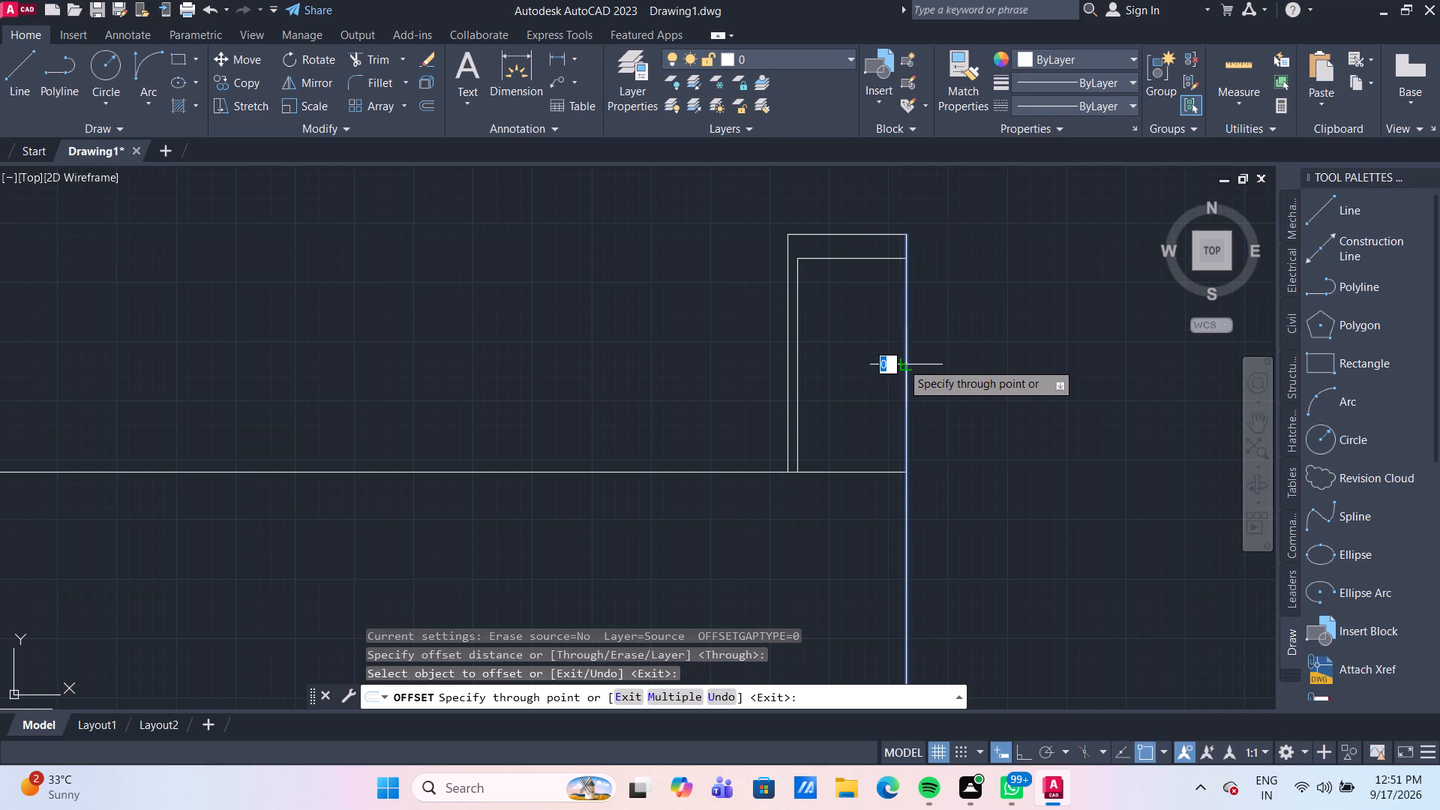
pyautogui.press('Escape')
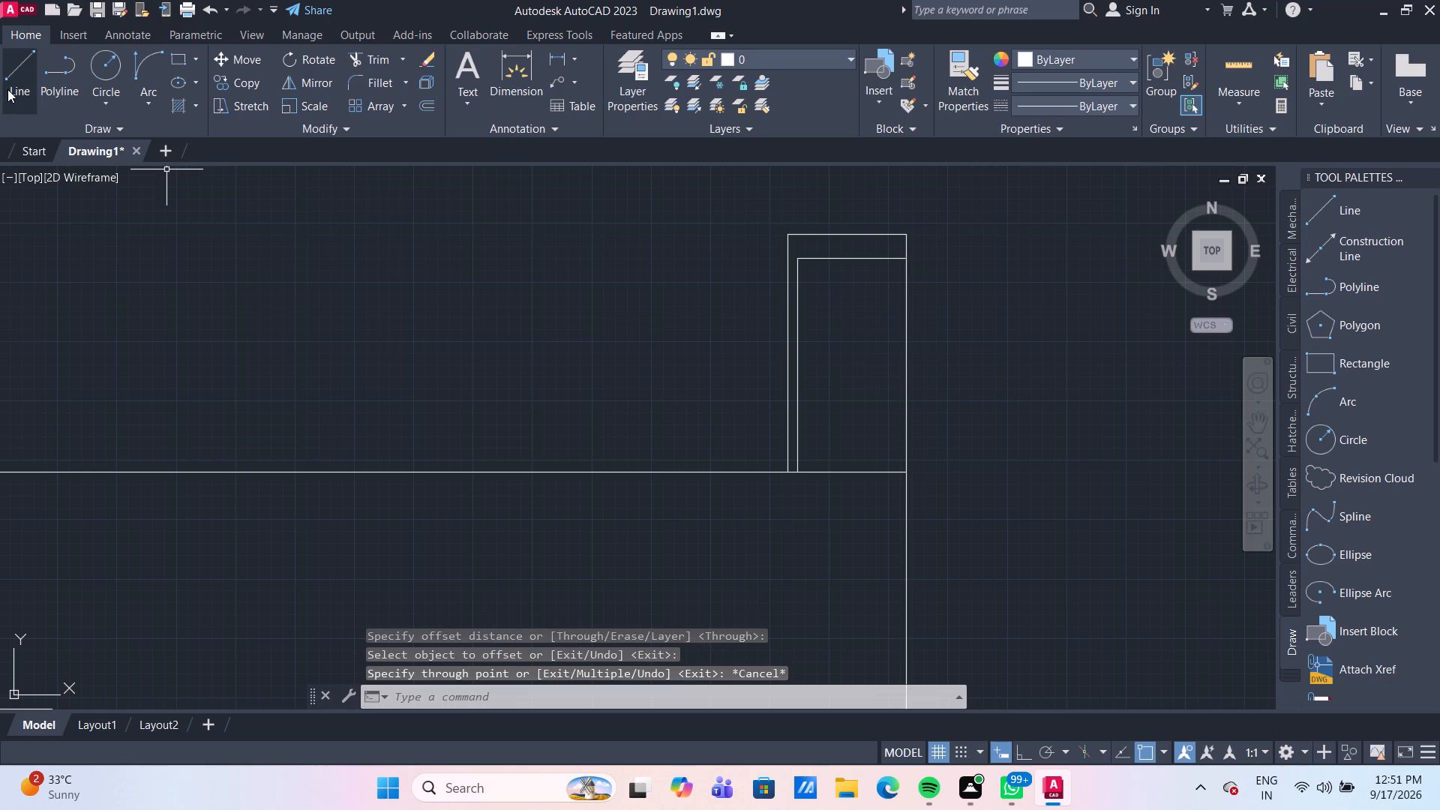
# With Ortho on, draw a vertical line about 3 inside the chimney's right edge, from the inner top line to the roof line.
pyautogui.click(7, 89)
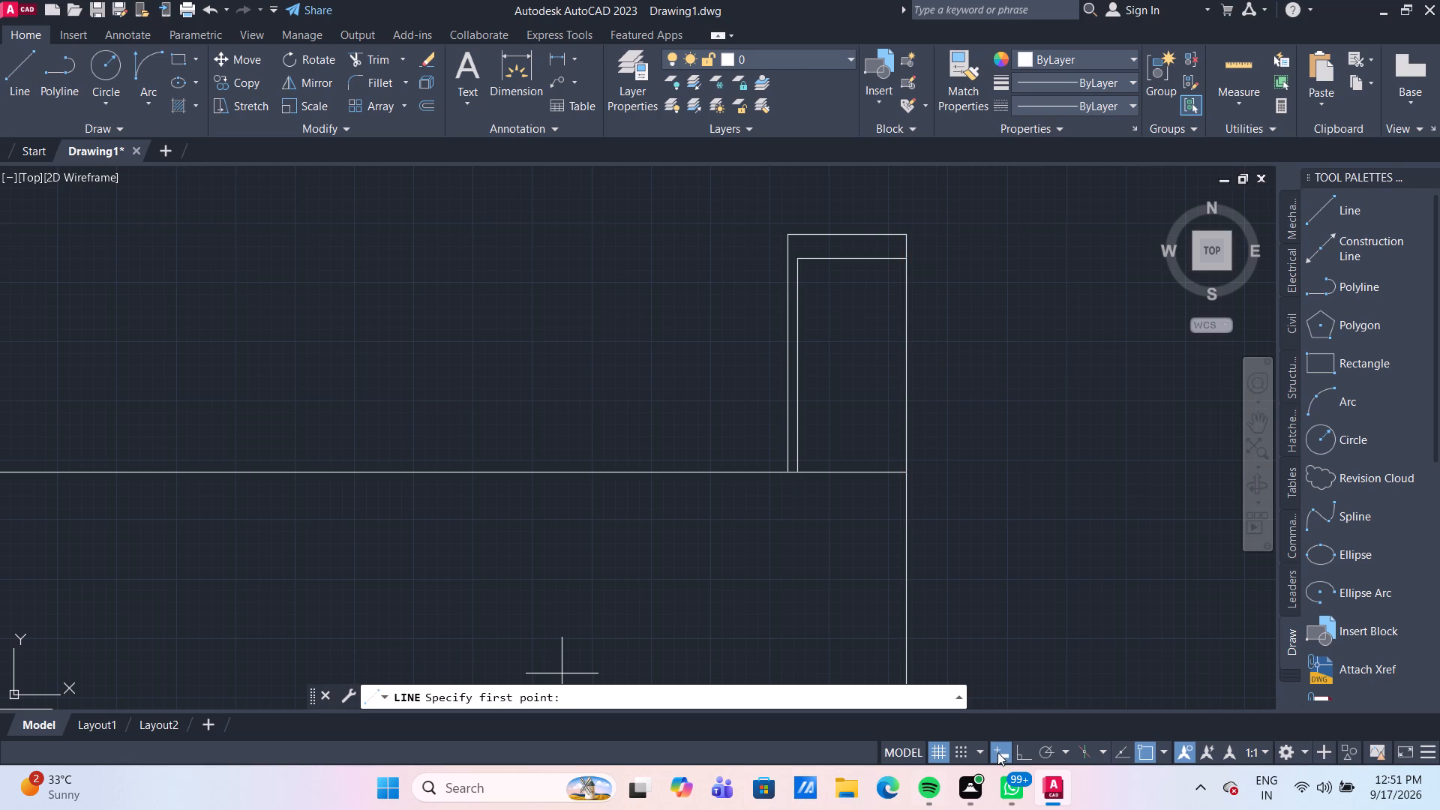
pyautogui.click(1023, 748)
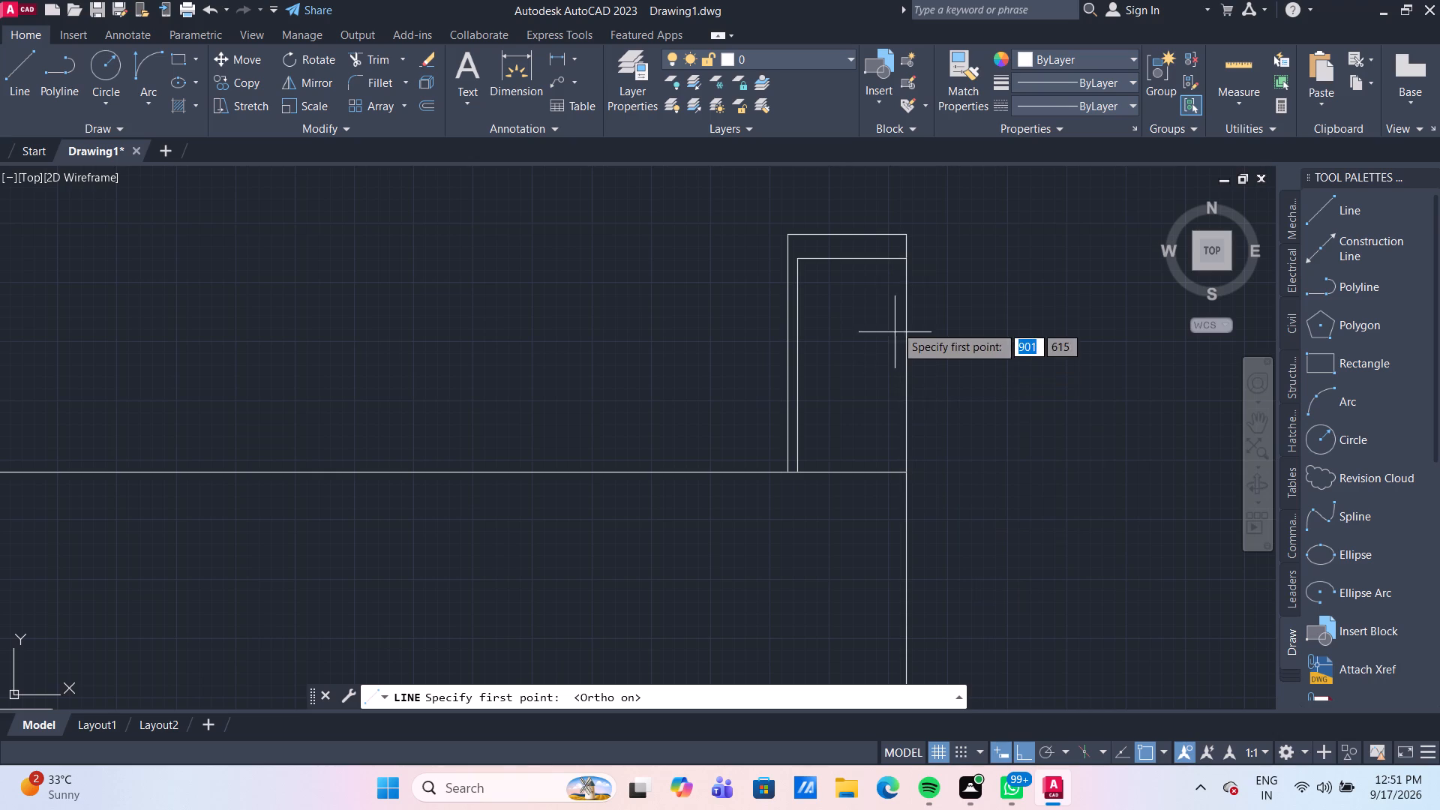
pyautogui.click(892, 259)
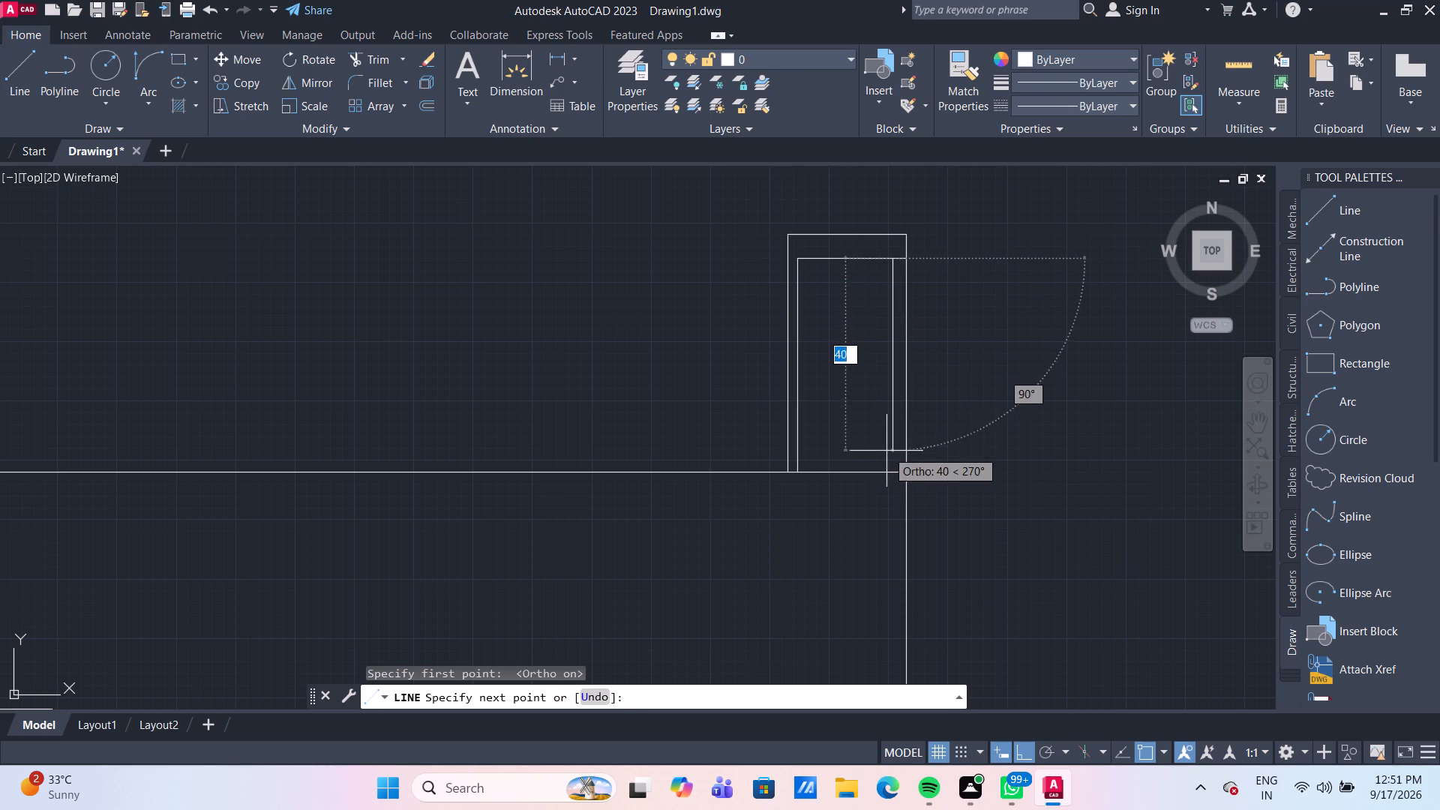
pyautogui.click(890, 477)
pyautogui.press('Escape')
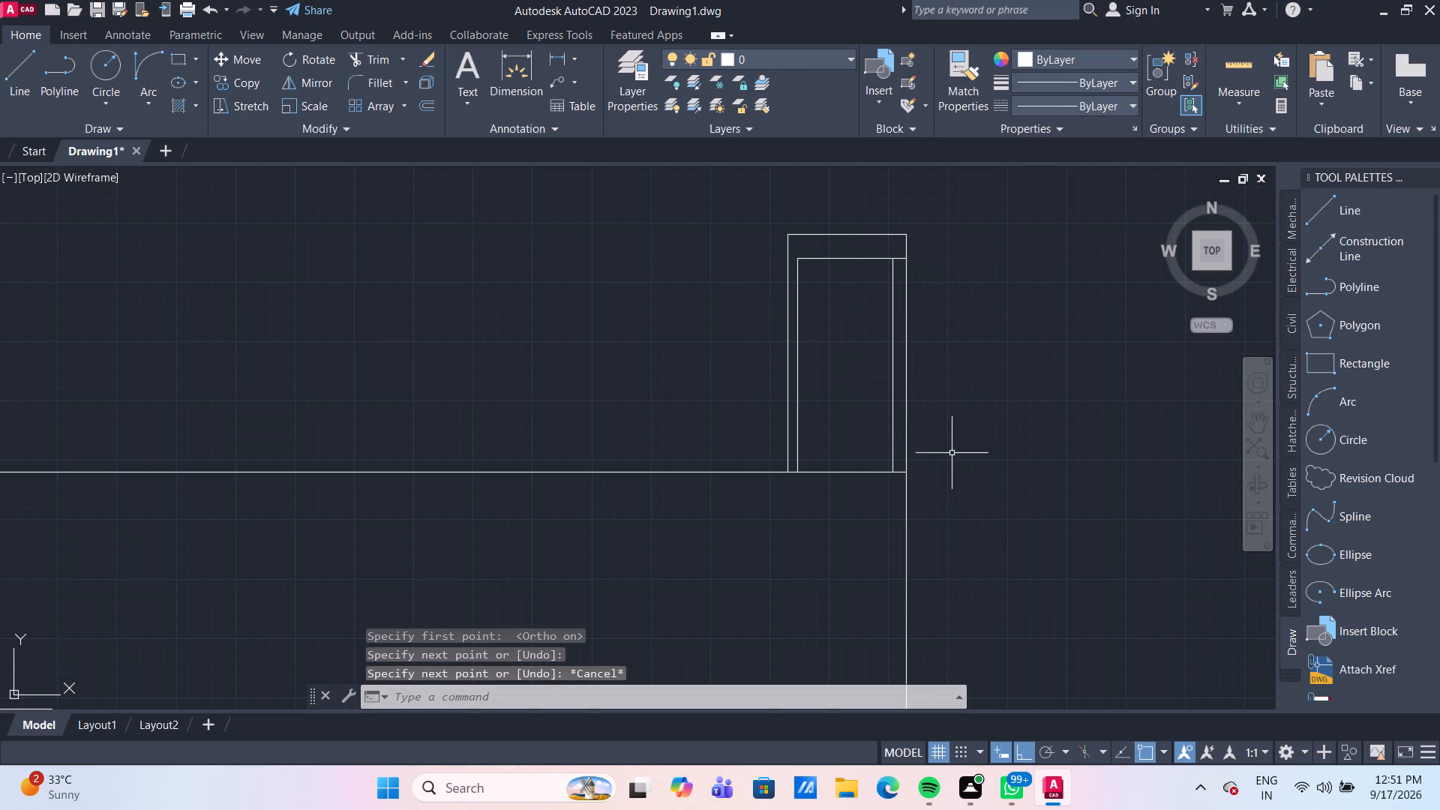
# Trim the chimney's outer right edge between the cap band and the roof line.
pyautogui.write('TR')
pyautogui.press('Return')
pyautogui.click(905, 400)
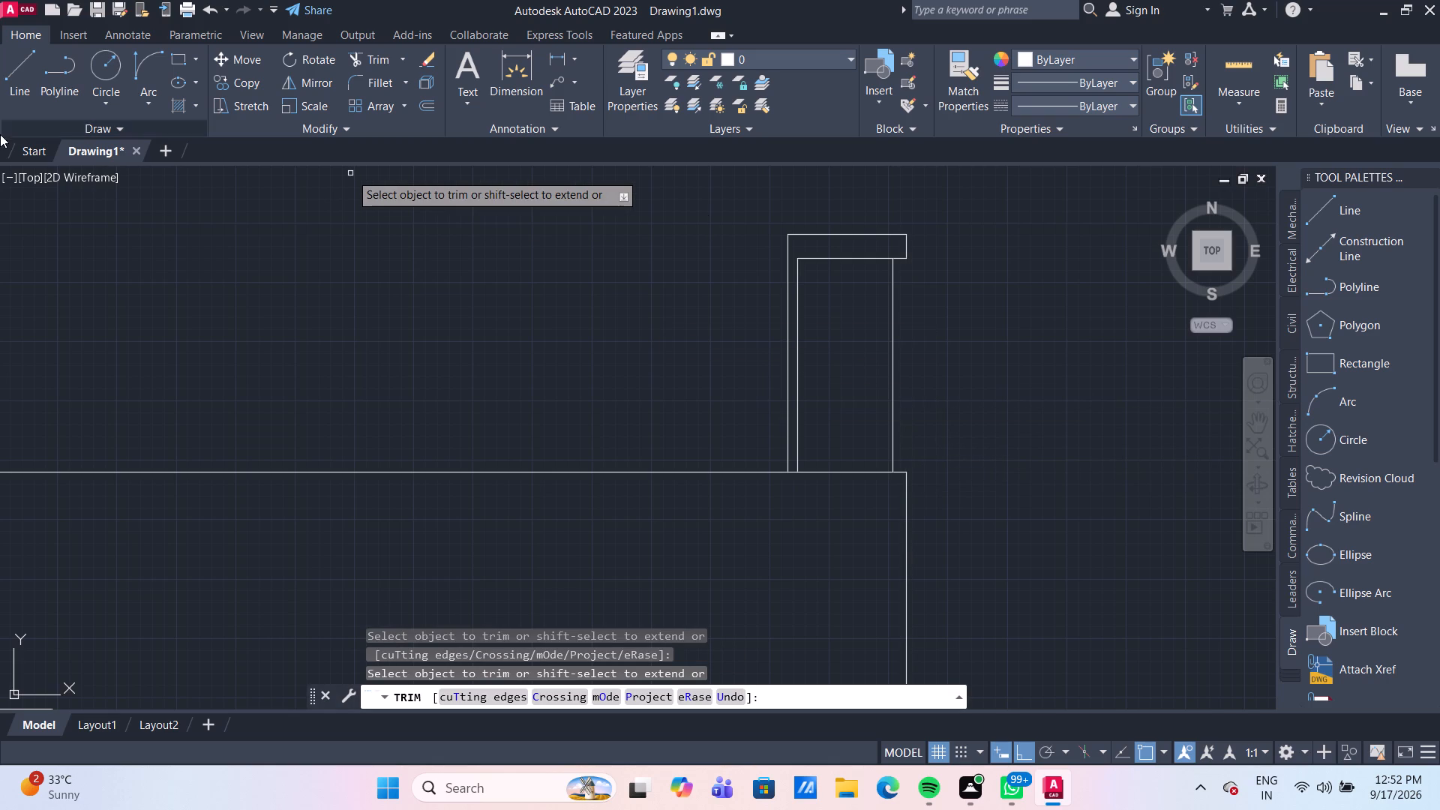
# Measure the horizontal gap between the foot of the chimney's right side line and the roof corner.
pyautogui.click(497, 80)
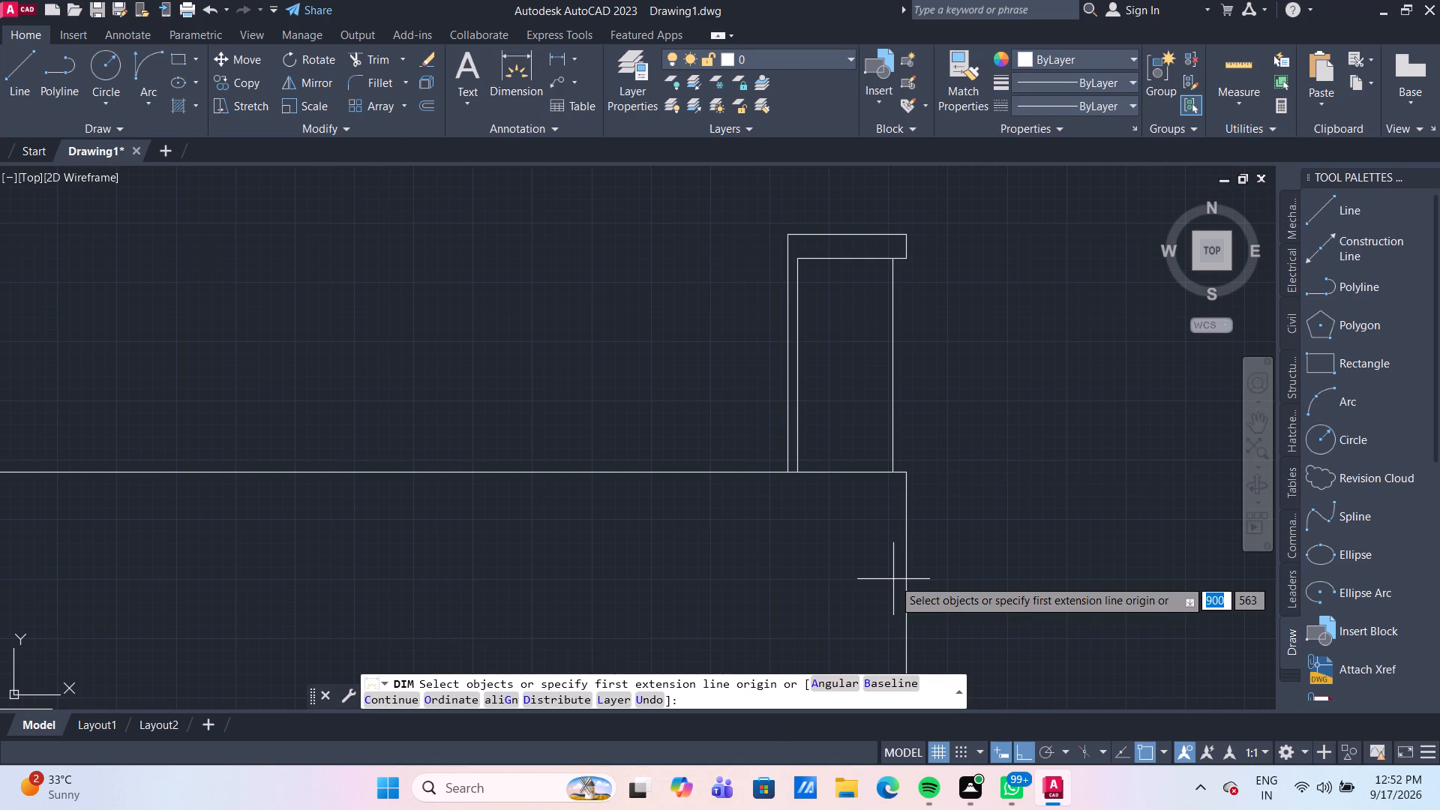
pyautogui.scroll(2, 893, 579)
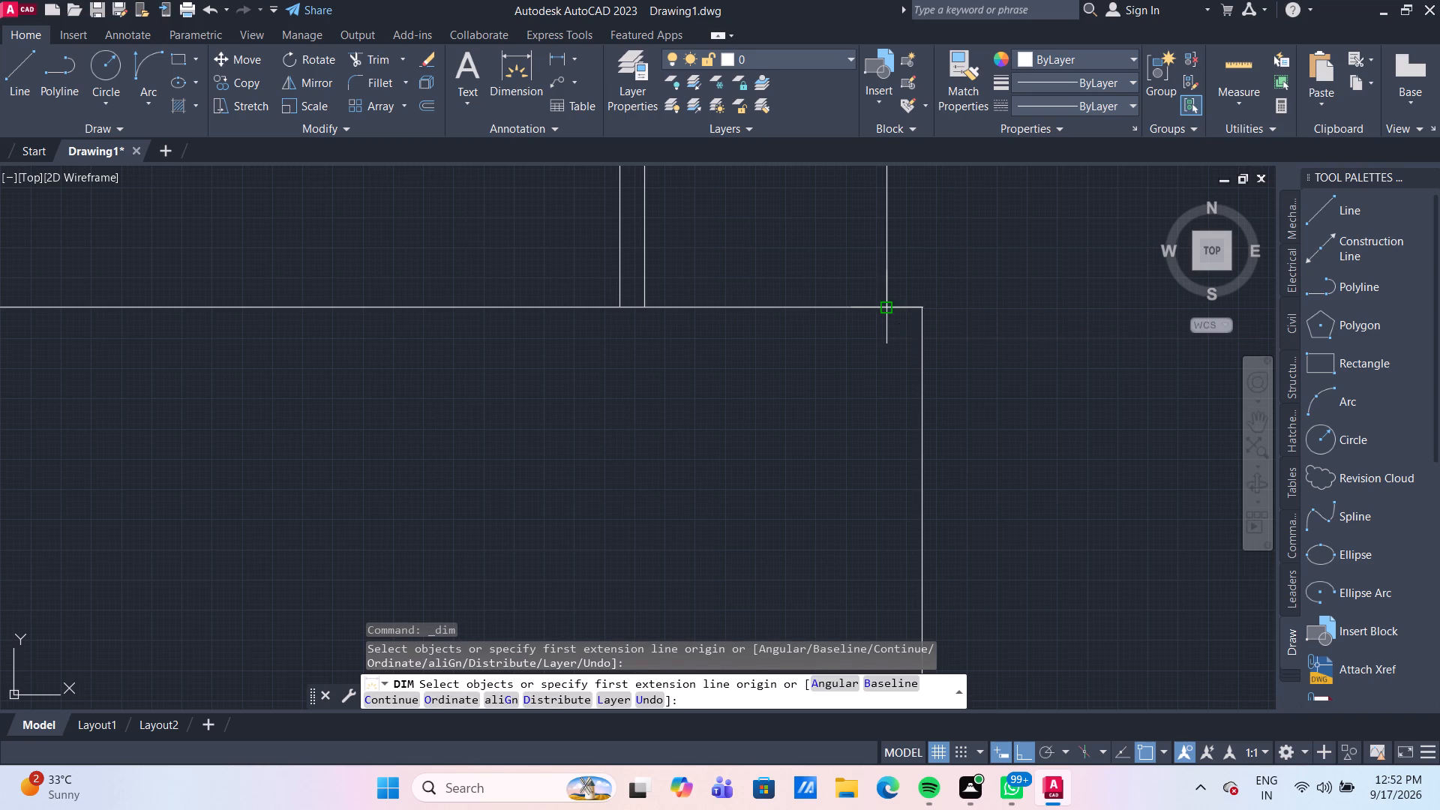
pyautogui.click(886, 304)
pyautogui.click(919, 307)
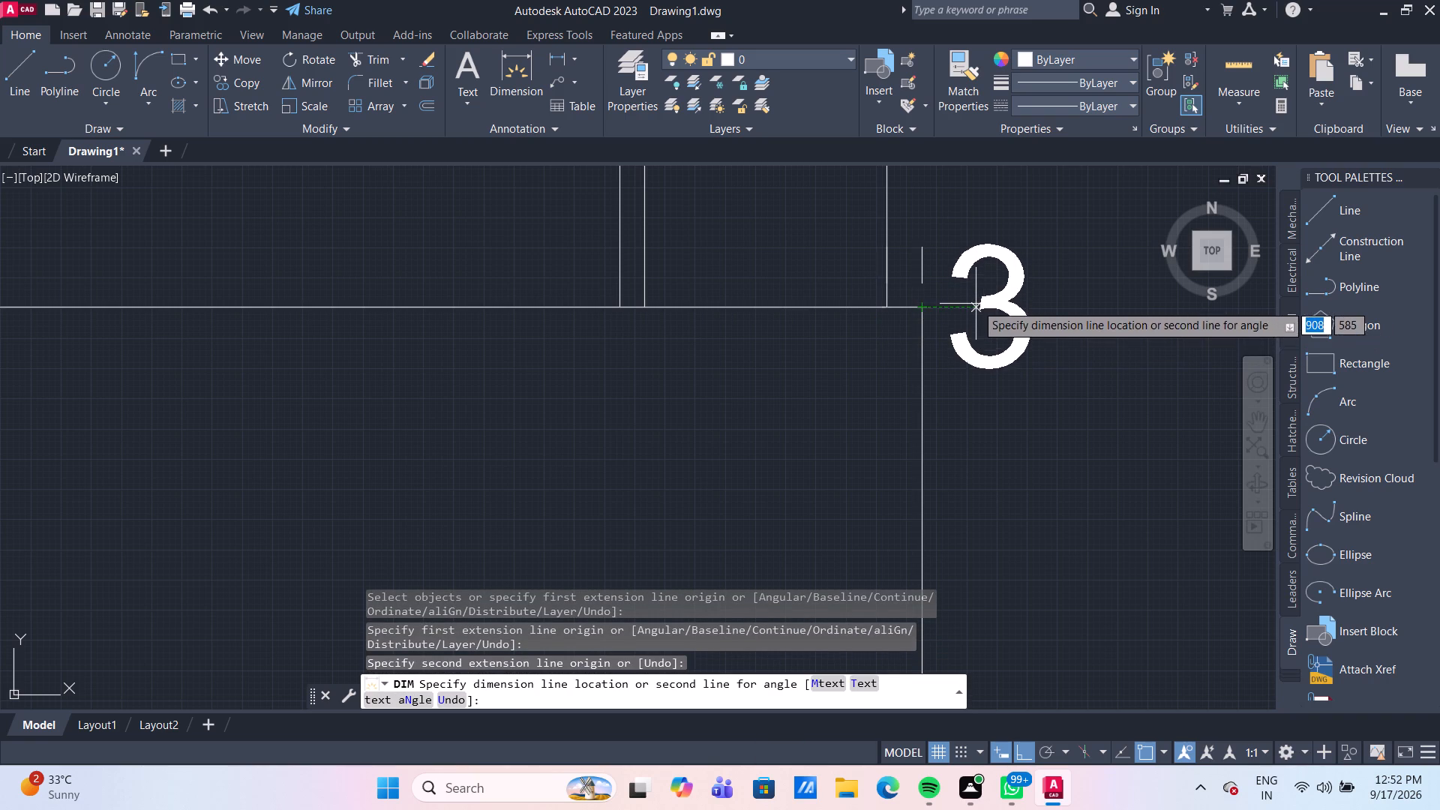
pyautogui.press('Escape')
# Offset the chimney's right side line 2 units inward, toward the chimney's centre.
pyautogui.scroll(-2, 976, 322)
pyautogui.moveTo(976, 322); pyautogui.dragTo(901, 500, button='middle')
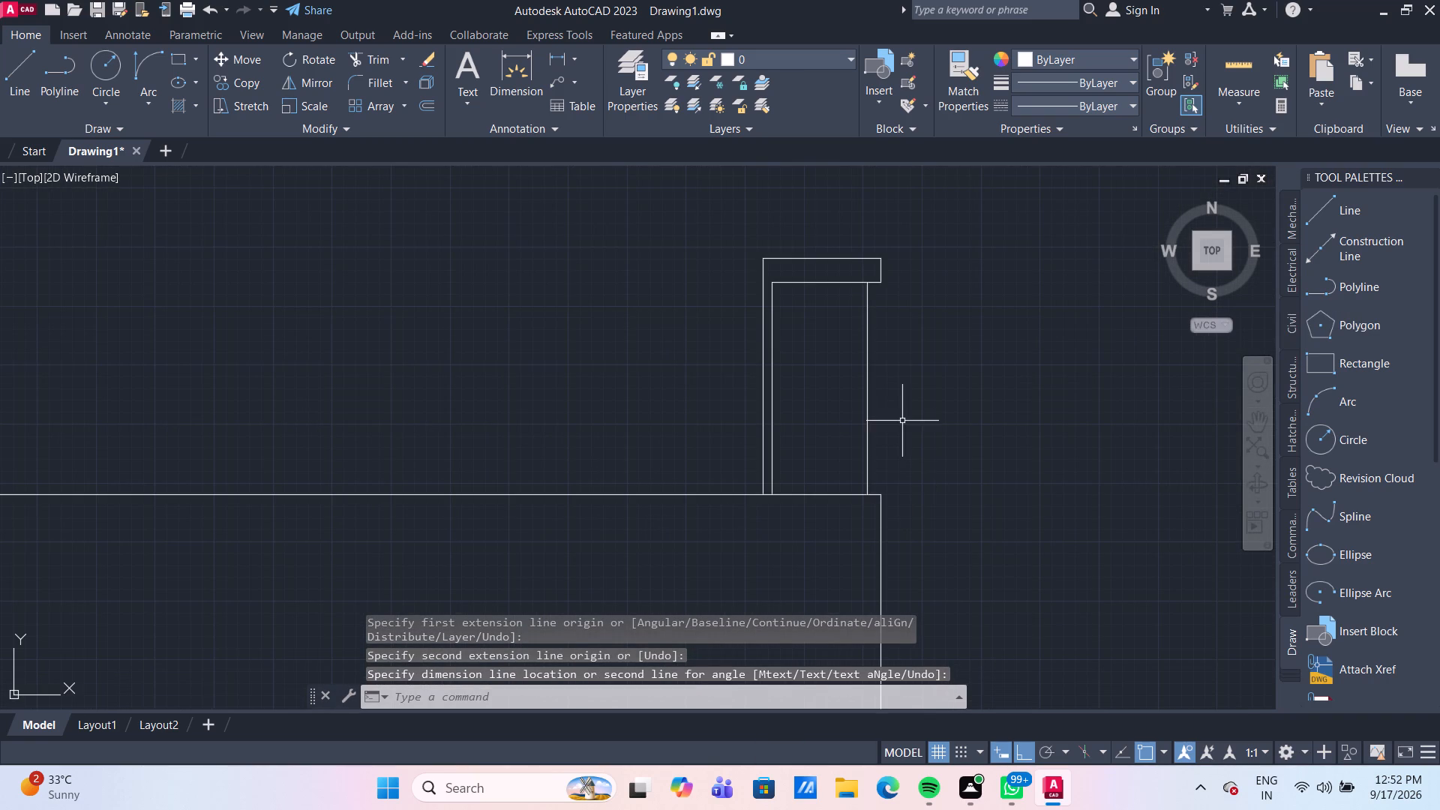
pyautogui.scroll(1, 888, 447)
pyautogui.moveTo(888, 447); pyautogui.dragTo(890, 493, button='middle')
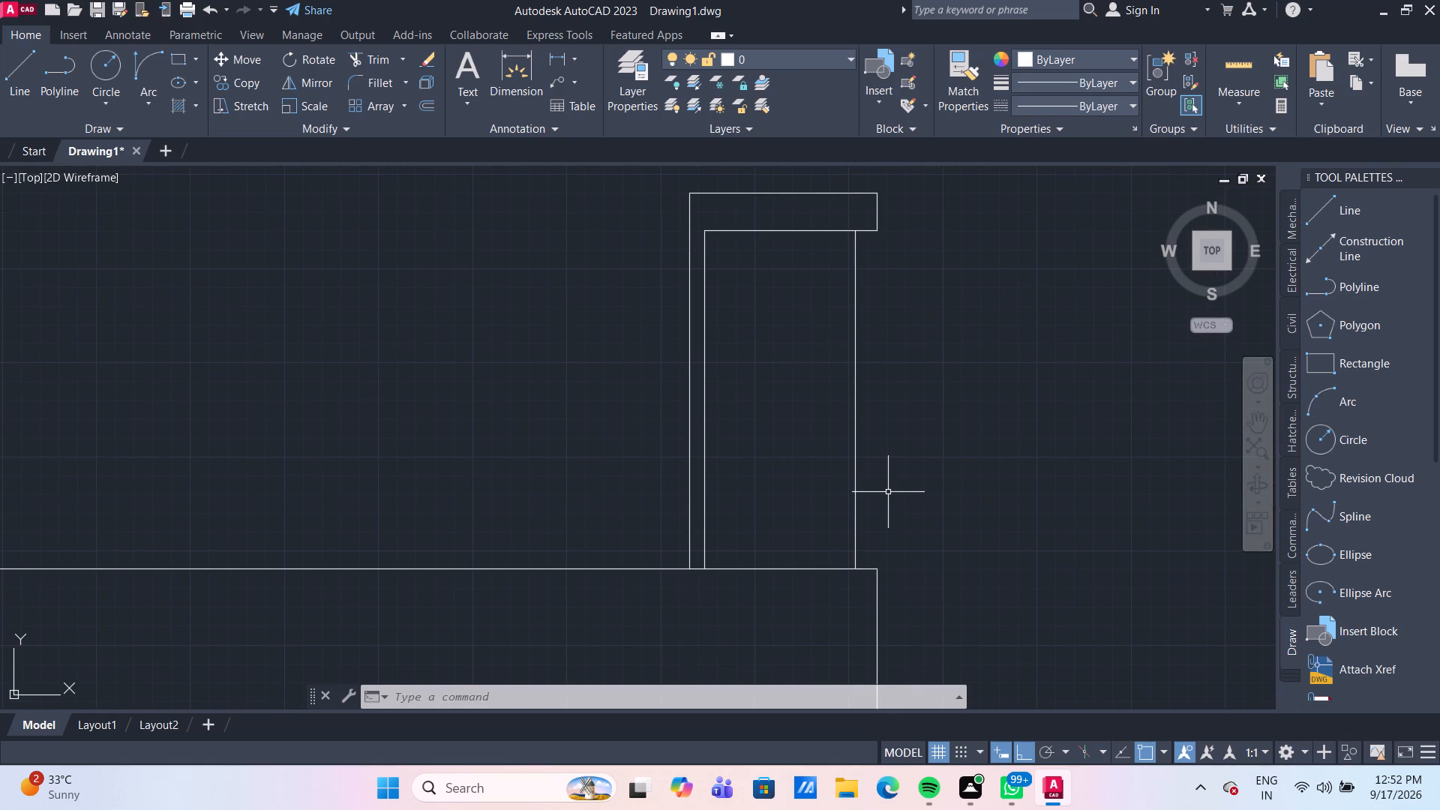
pyautogui.press('o')
pyautogui.press('Return')
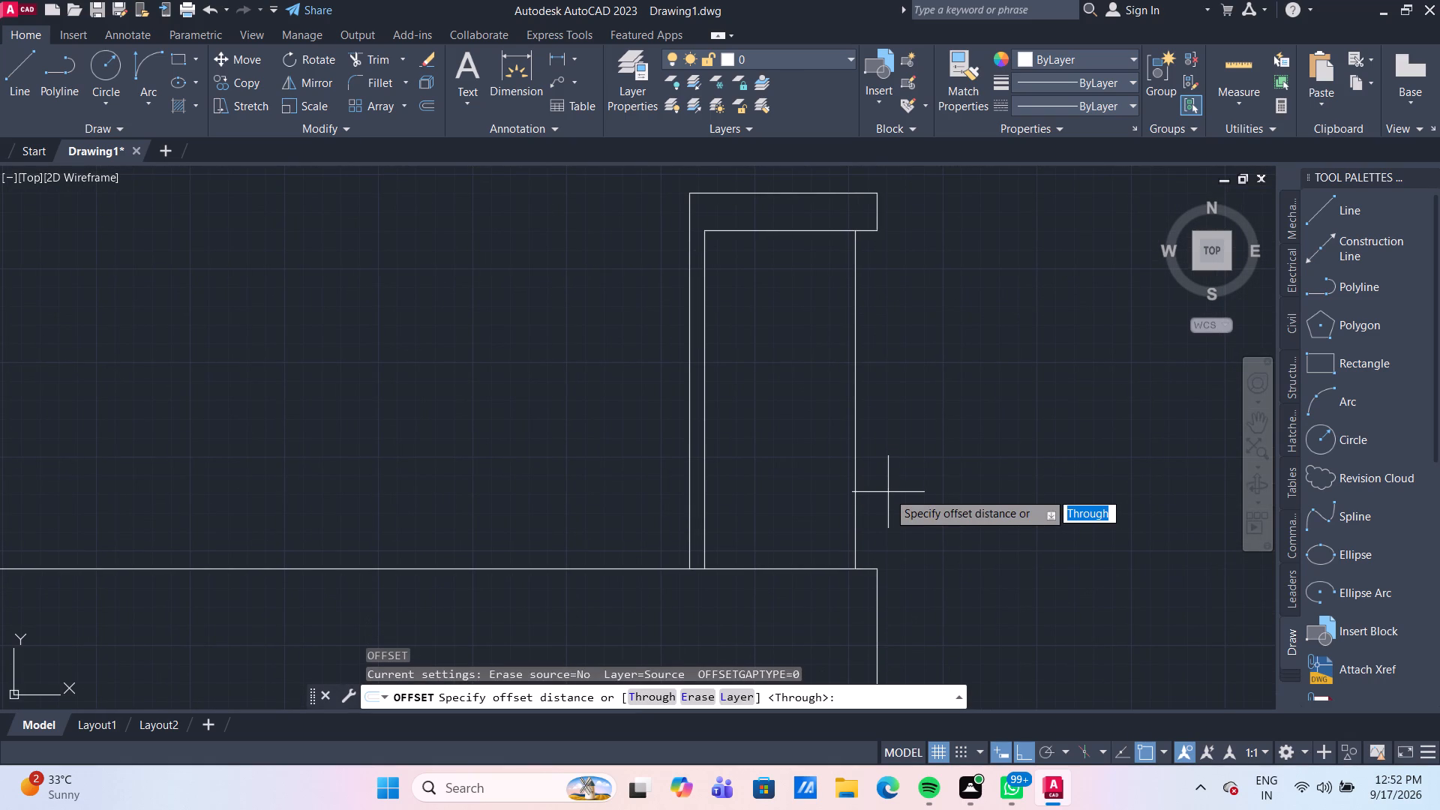
pyautogui.press('Return')
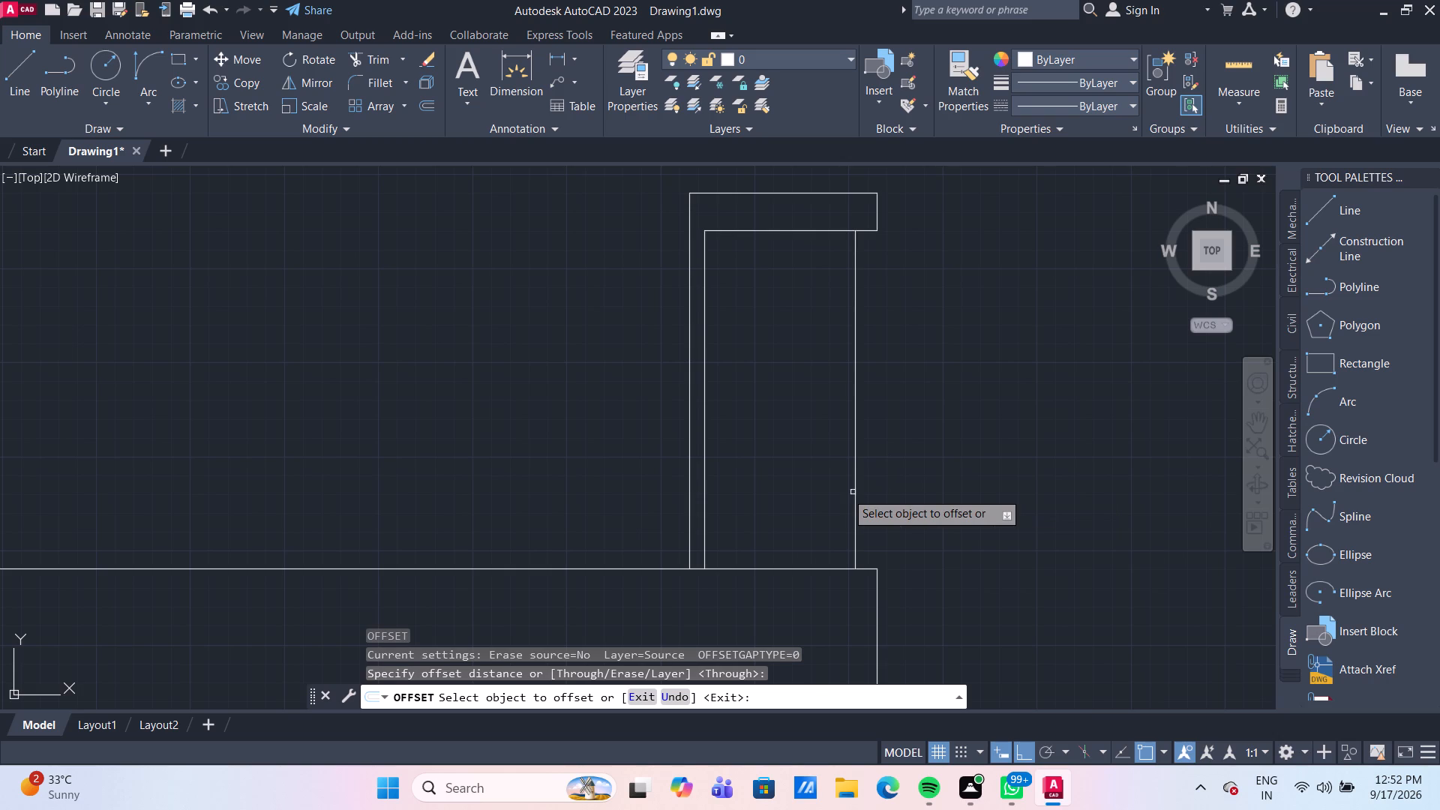
pyautogui.click(854, 488)
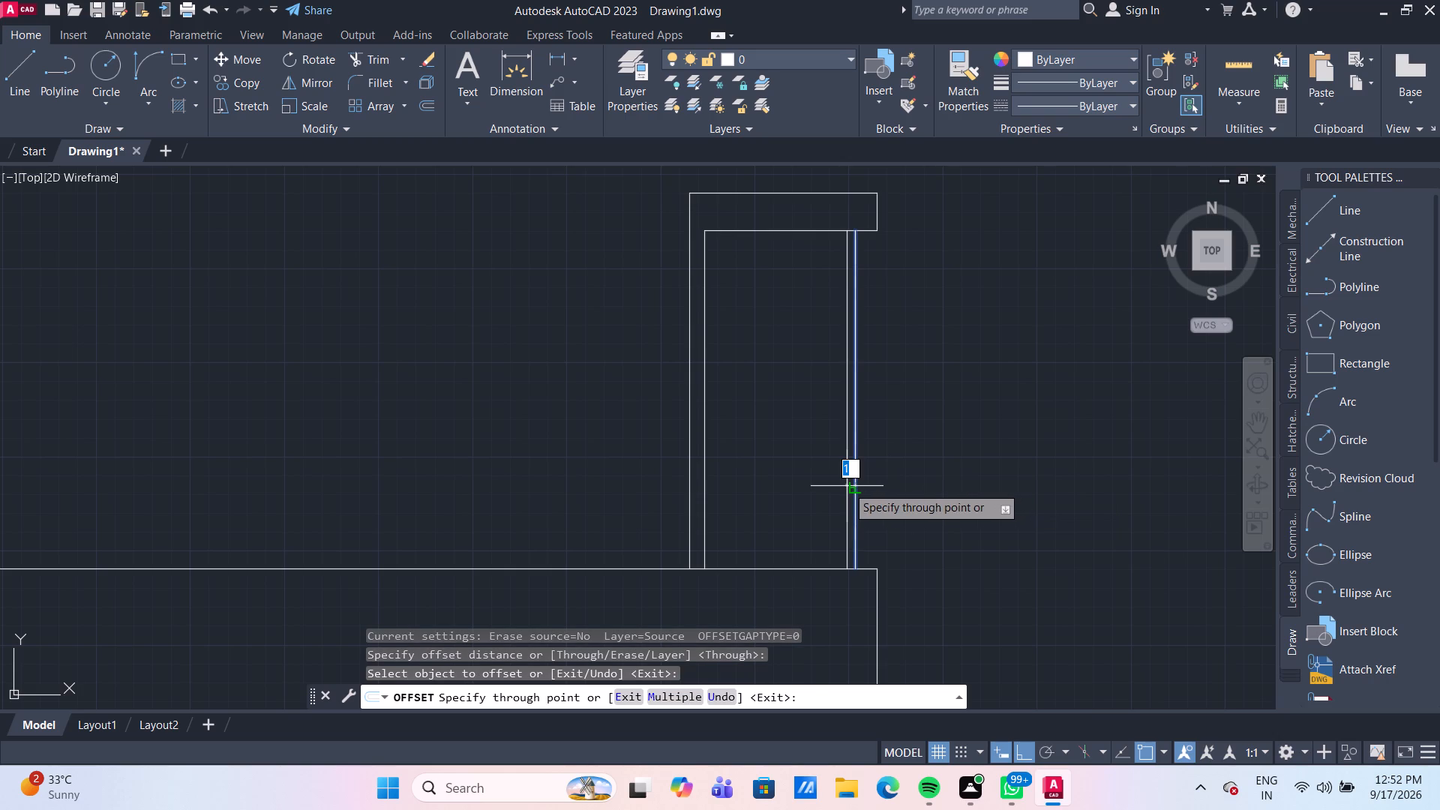
pyautogui.press('1')
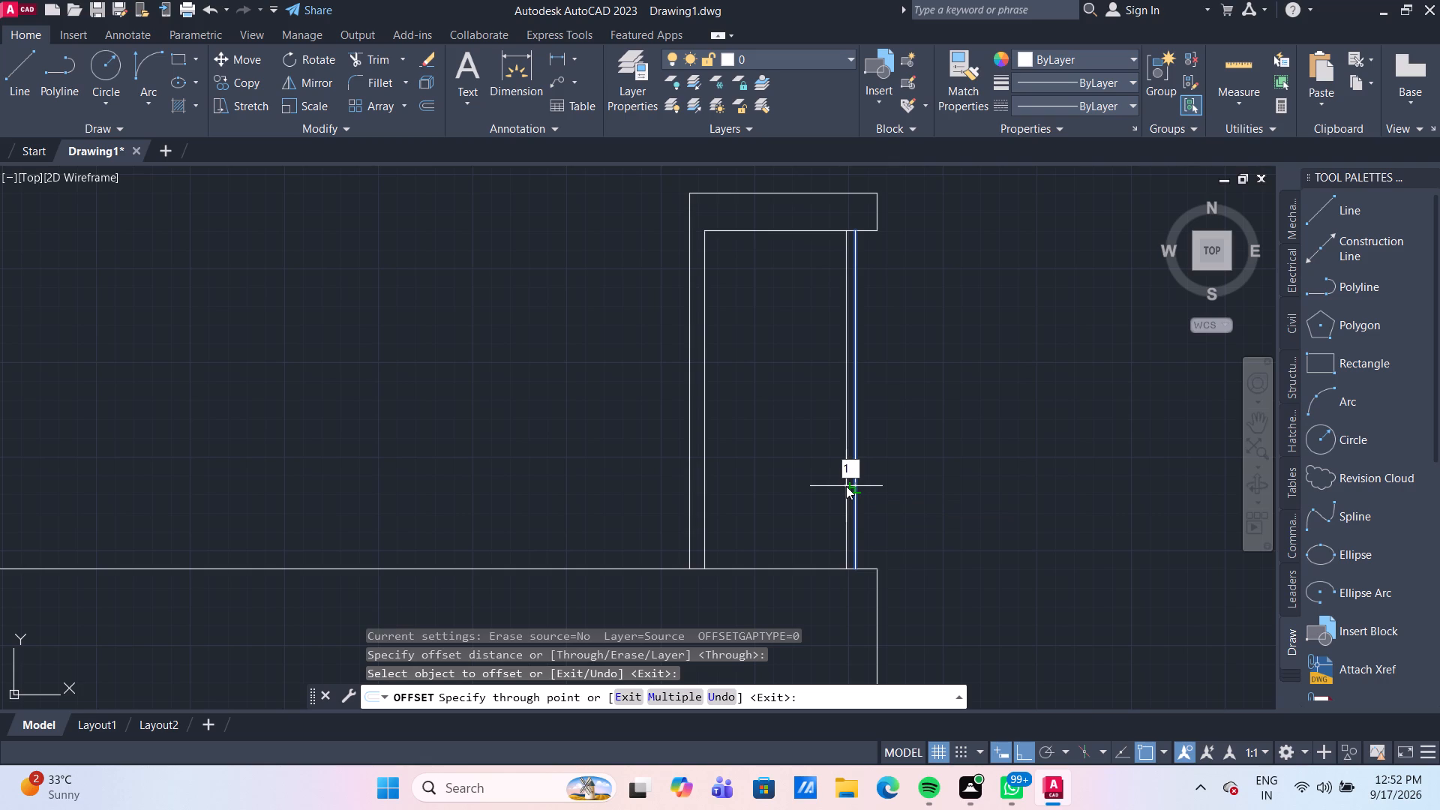
pyautogui.press('BackSpace')
pyautogui.press('2')
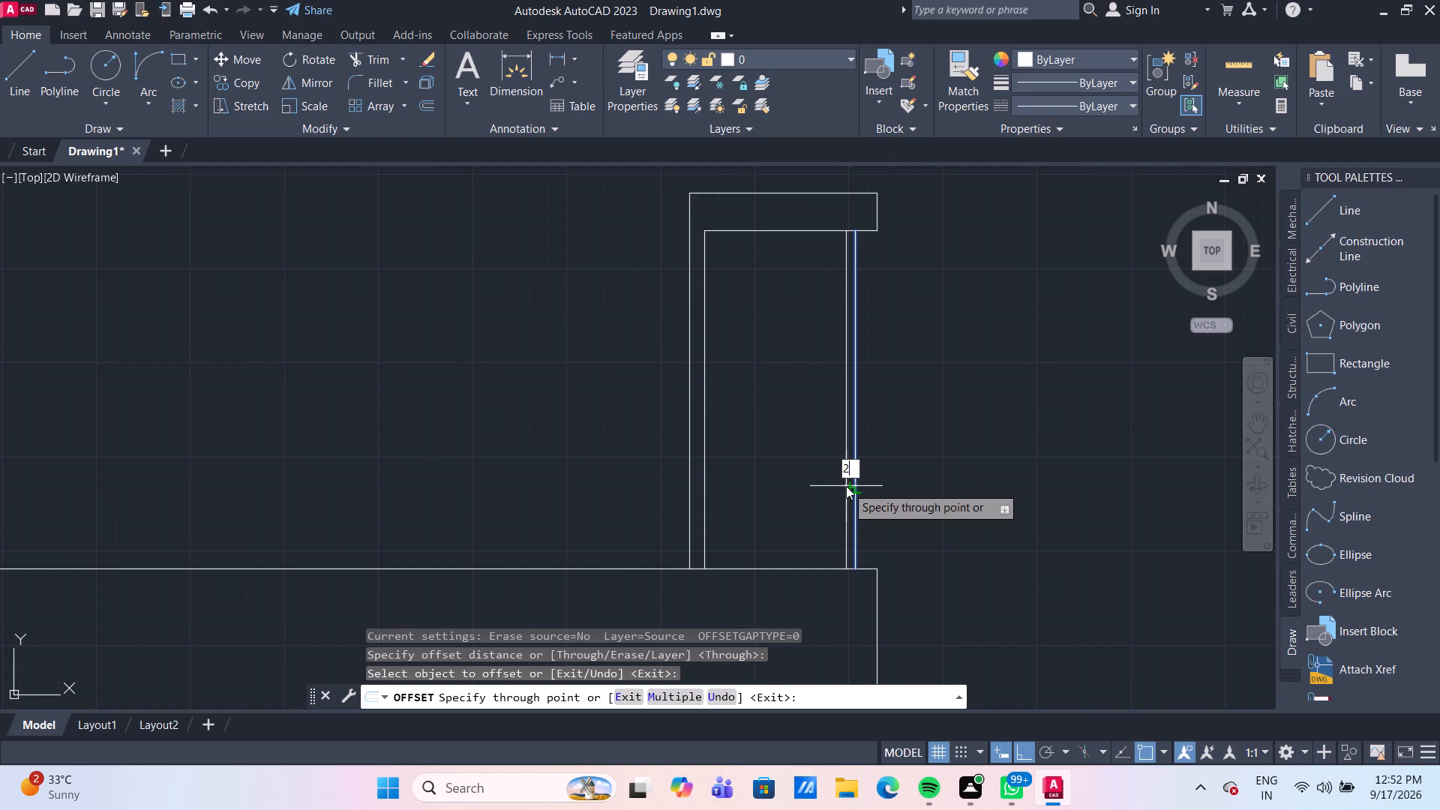
pyautogui.press('Return')
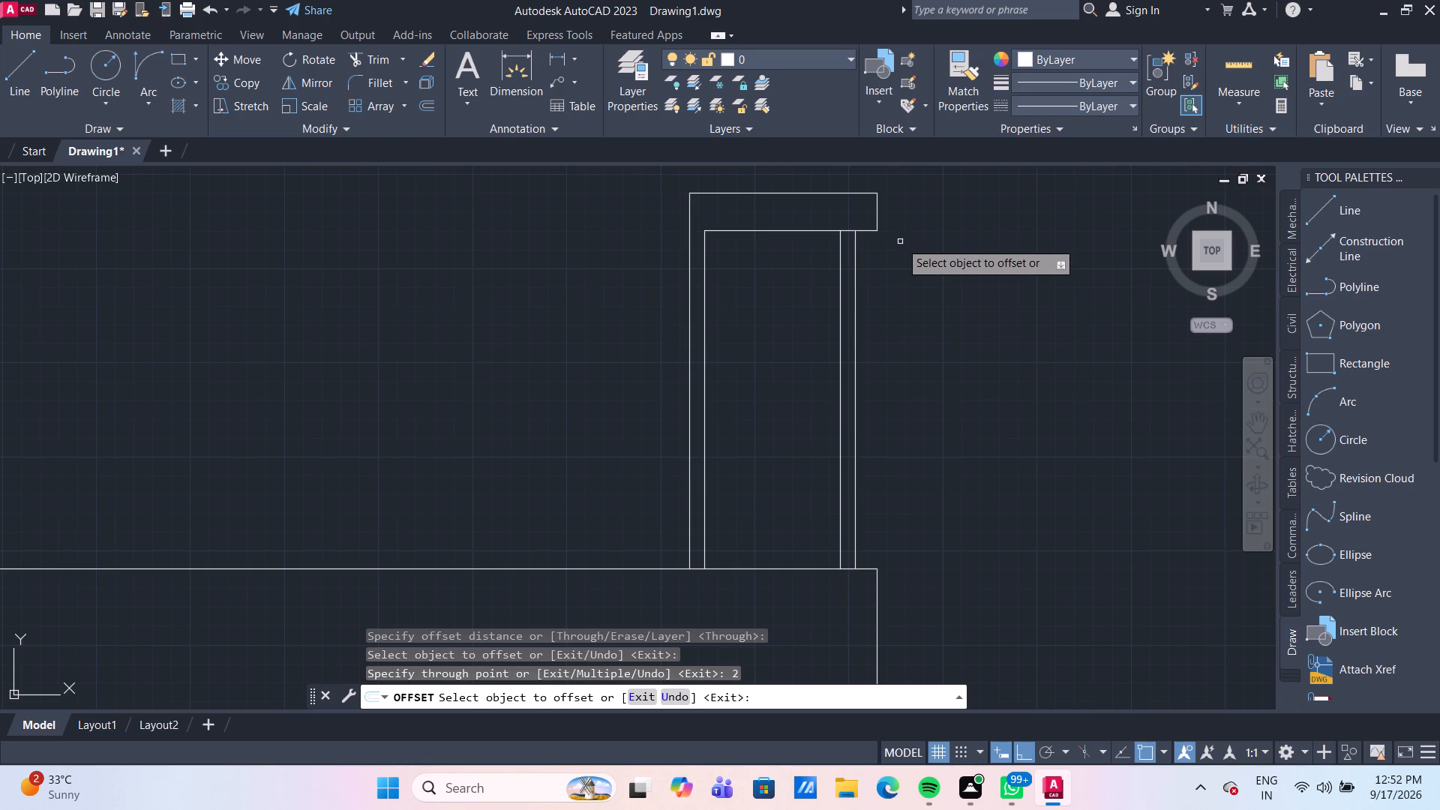
# Extend the chimney's outer right side line up through the cap band to the chimney's top edge.
pyautogui.moveTo(904, 245); pyautogui.dragTo(901, 314, button='middle')
pyautogui.click(27, 68)
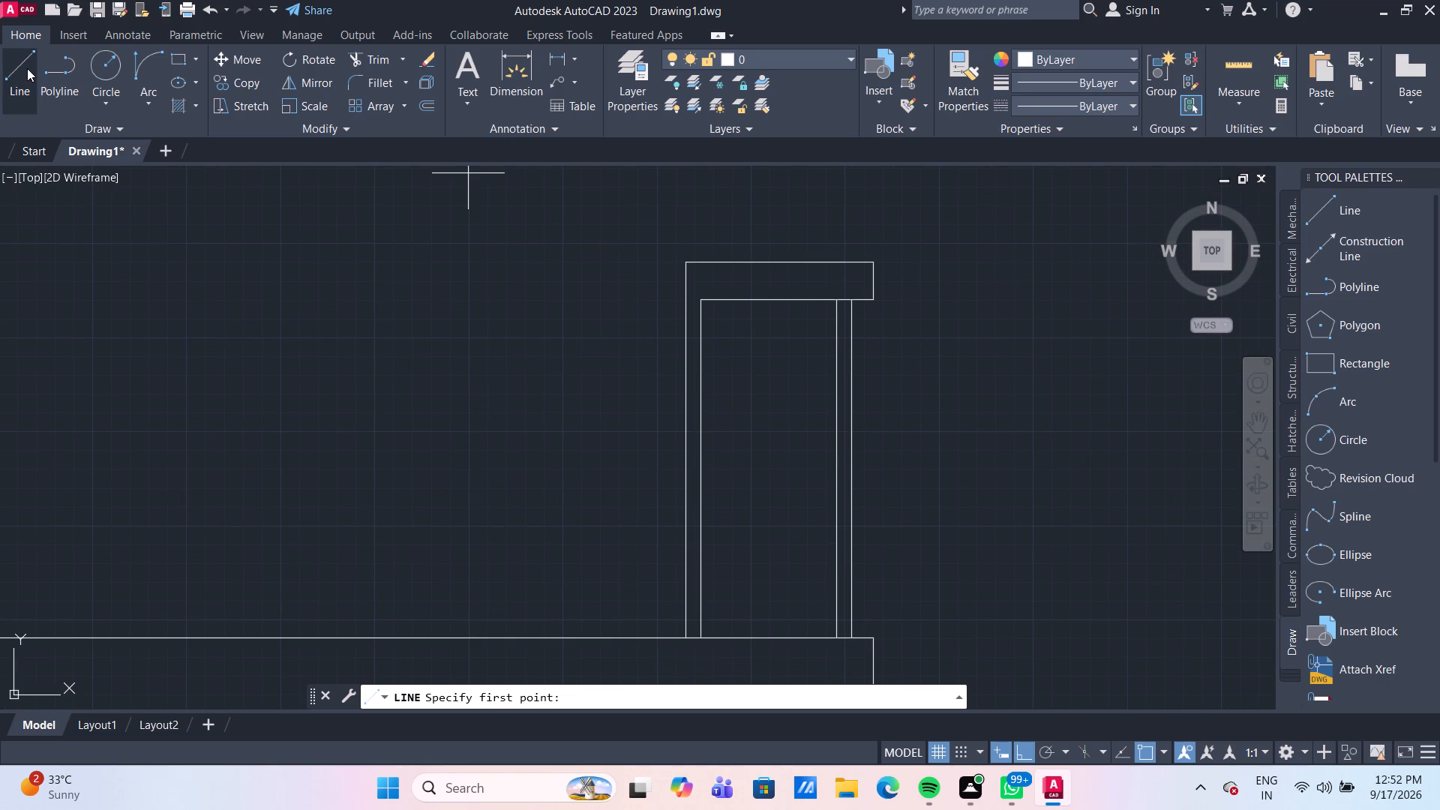
pyautogui.press('Escape')
pyautogui.write('EX')
pyautogui.press('Return')
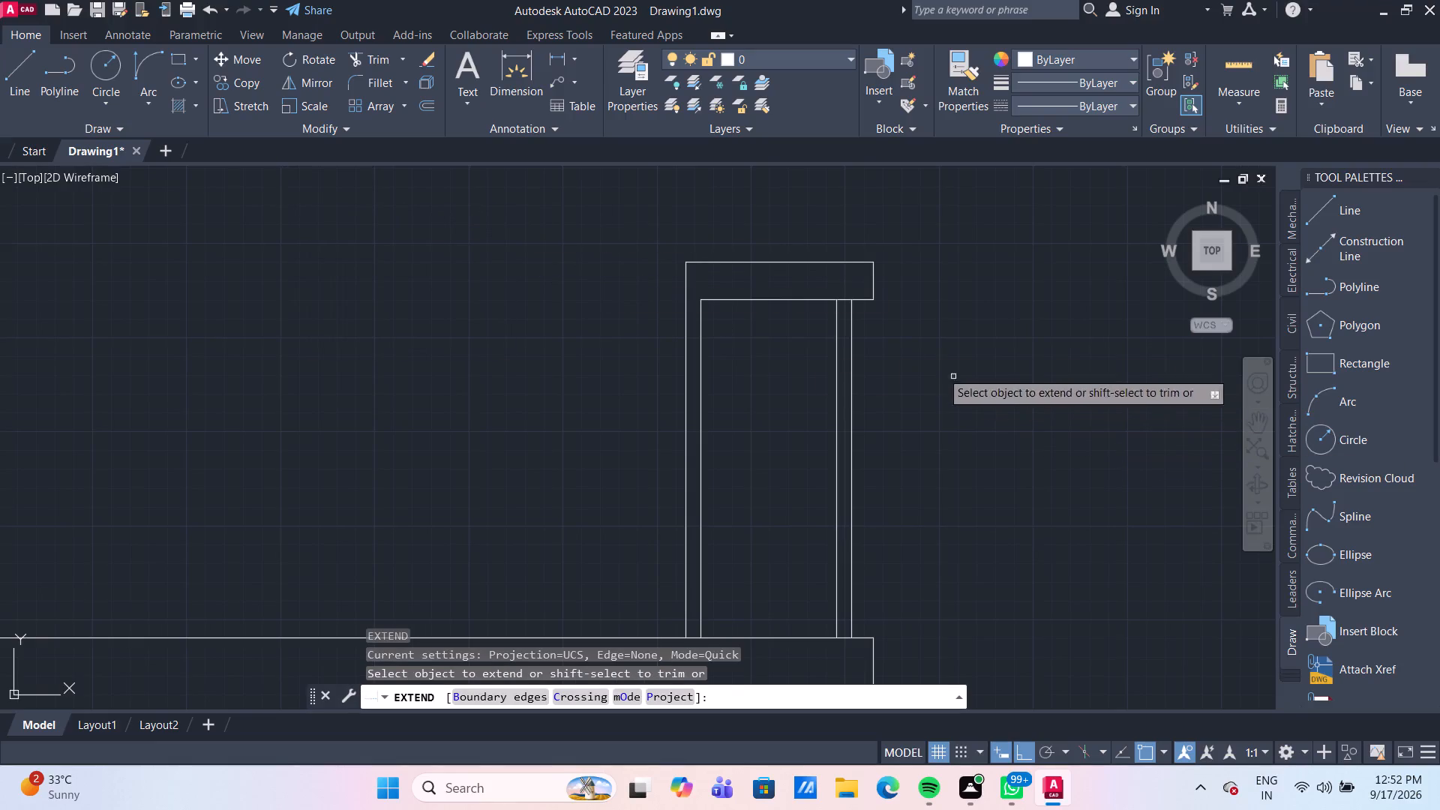
pyautogui.click(850, 331)
pyautogui.press('Escape')
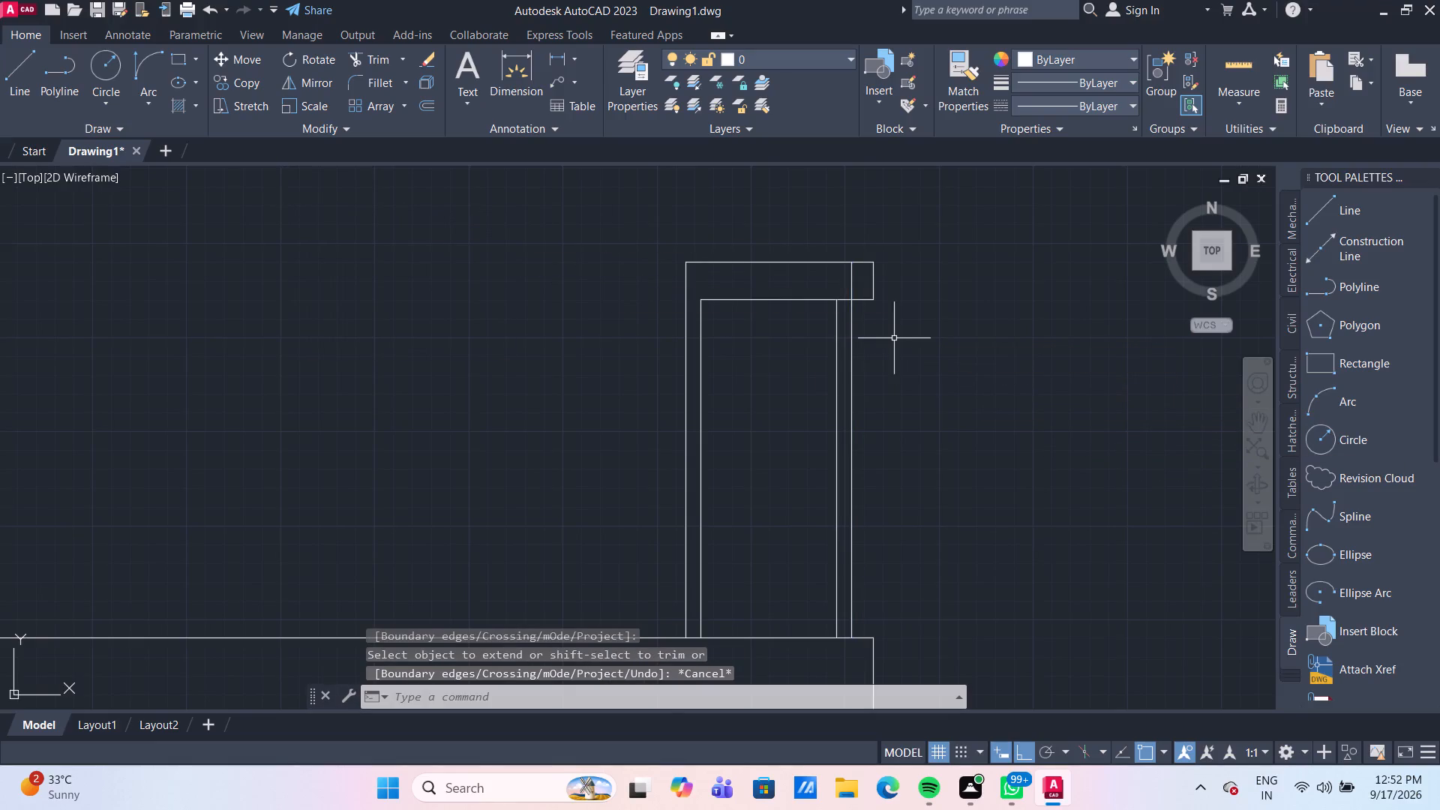
# Trim the inner top line between the two right side lines and remove the cap's projection beyond the outer right line.
pyautogui.write('TR')
pyautogui.press('Return')
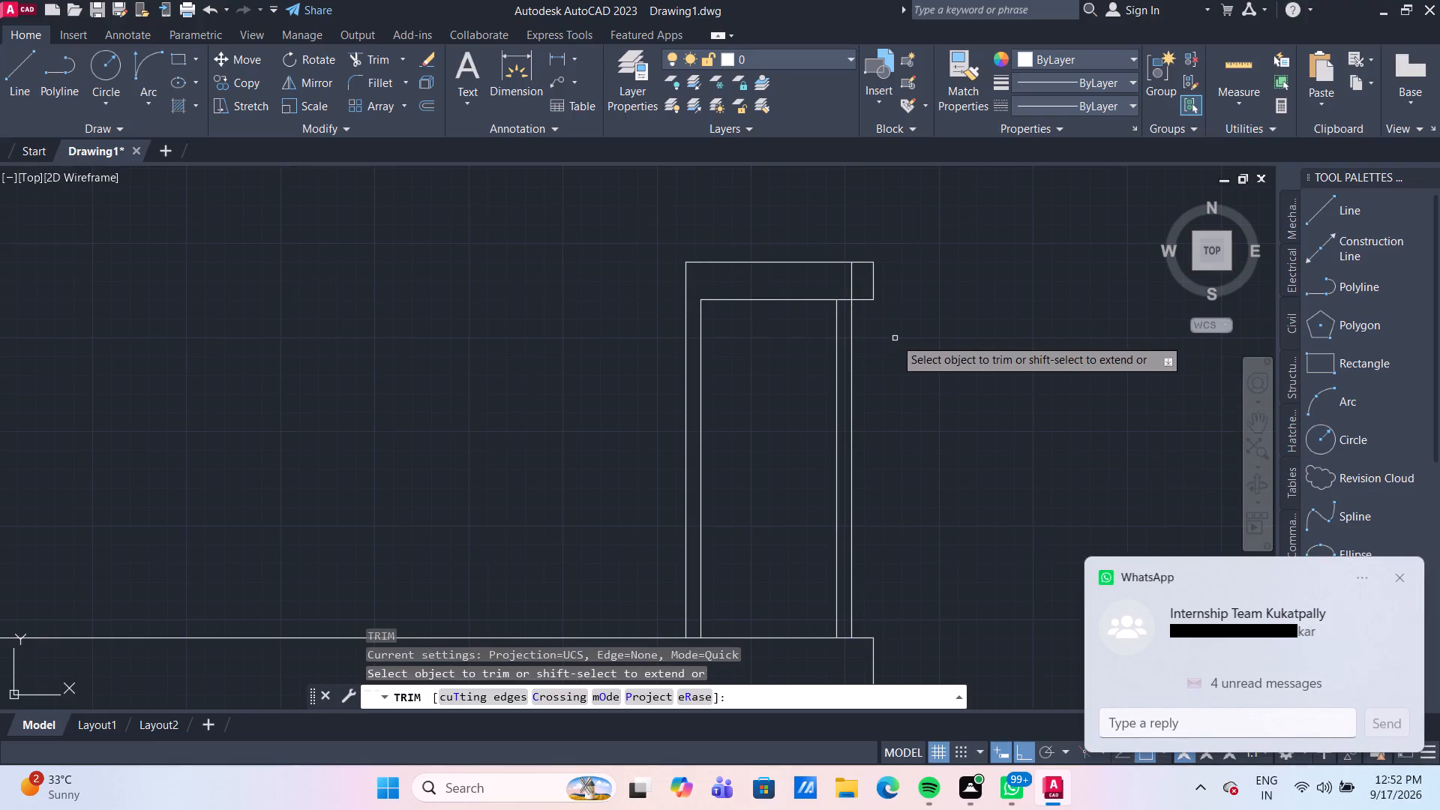
pyautogui.scroll(2, 895, 338)
pyautogui.moveTo(895, 358); pyautogui.dragTo(901, 421, button='middle')
pyautogui.click(760, 301)
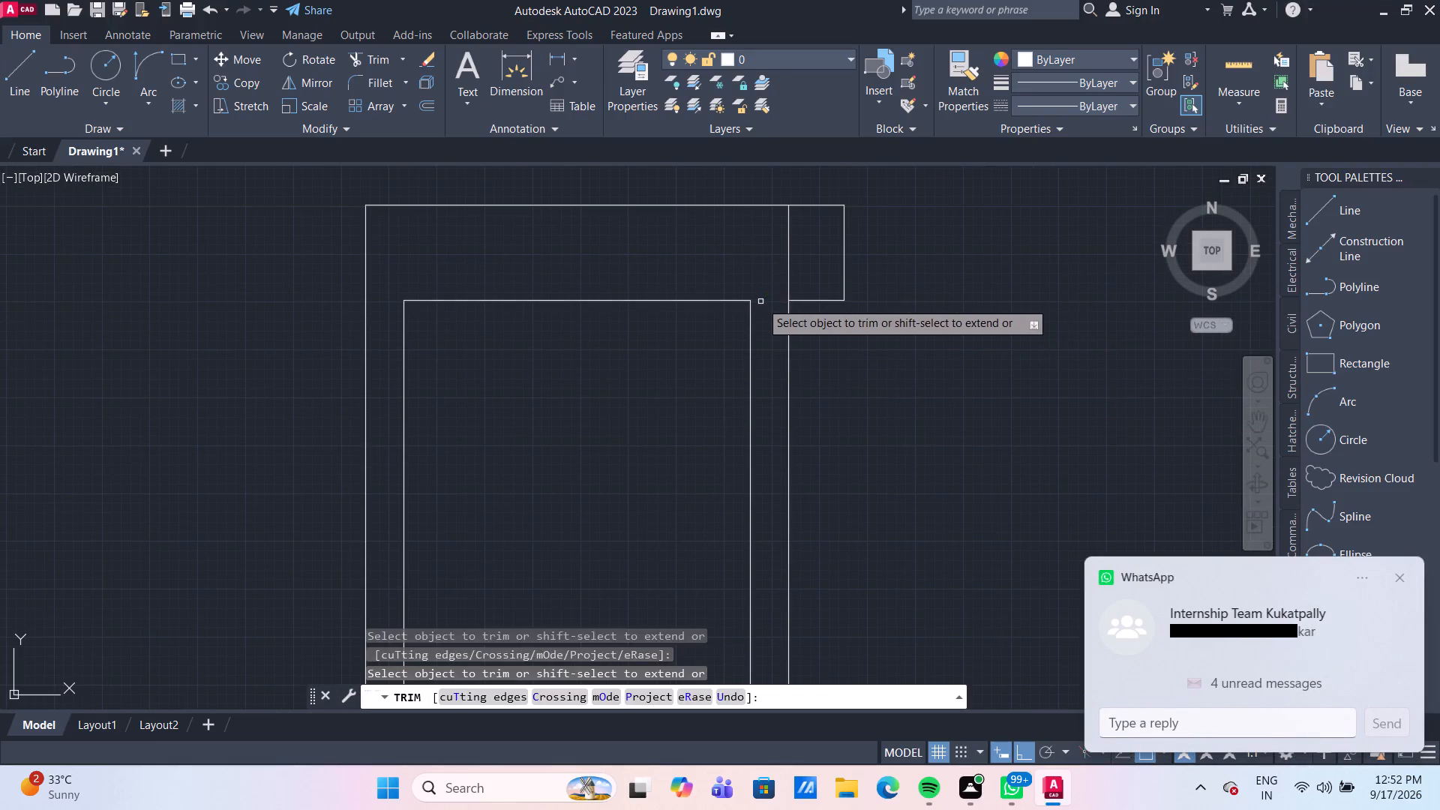
pyautogui.click(824, 187)
pyautogui.moveTo(824, 319); pyautogui.dragTo(826, 311)
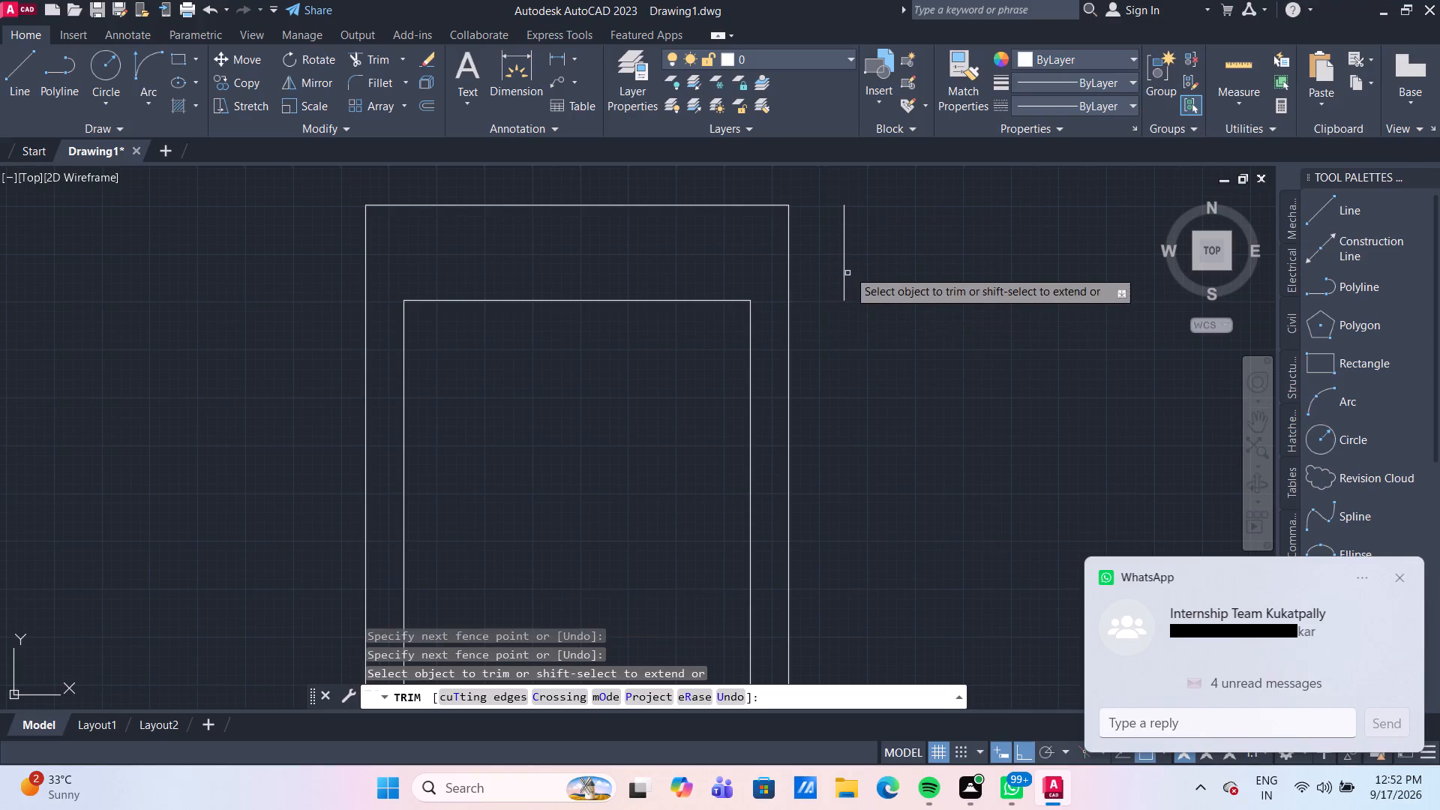
pyautogui.click(843, 262)
pyautogui.scroll(-7, 866, 286)
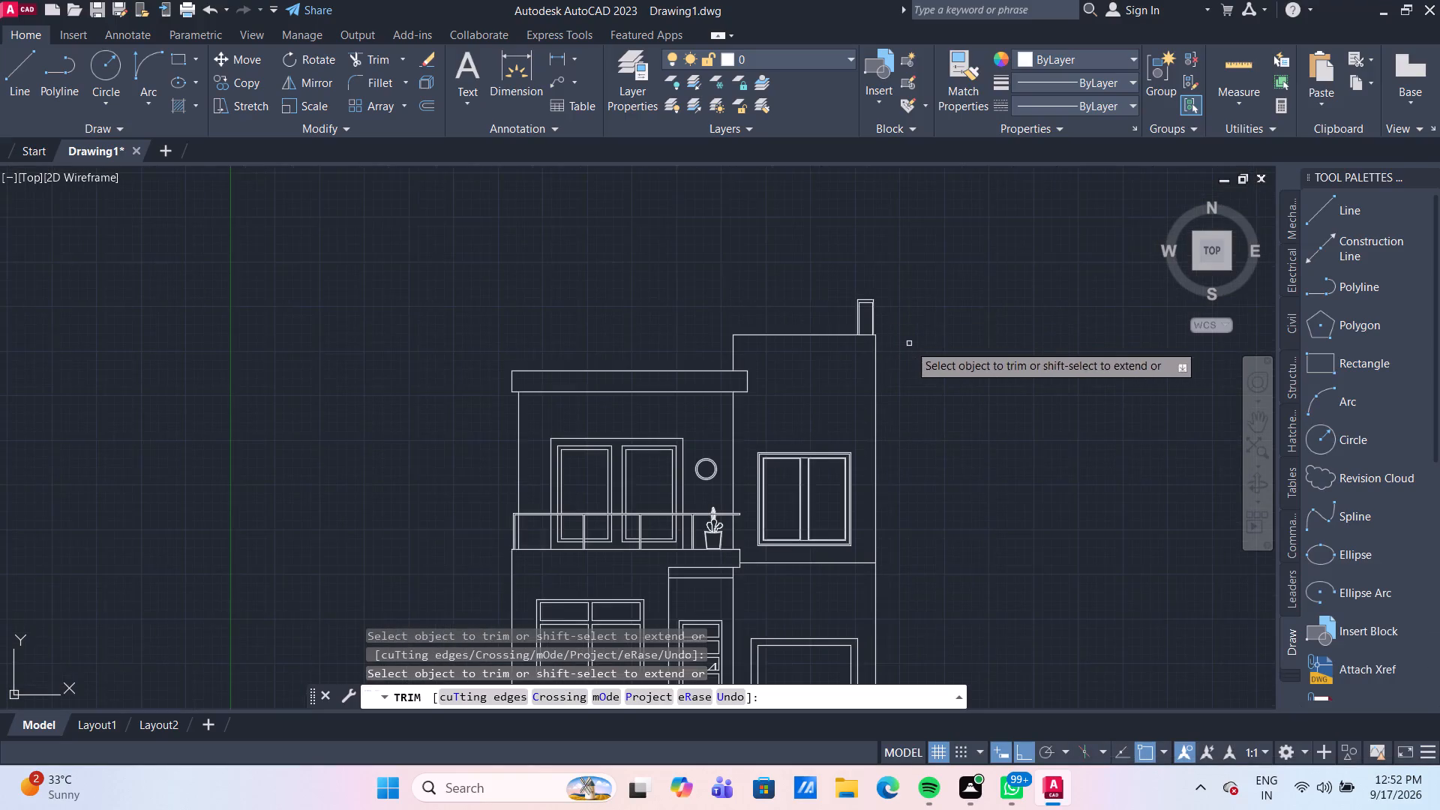
pyautogui.scroll(2, 909, 345)
pyautogui.moveTo(931, 351); pyautogui.dragTo(985, 358, button='middle')
pyautogui.press('Escape')
# Stretch the left end of the house's base slab 10 units outward to the left.
pyautogui.scroll(-2, 976, 355)
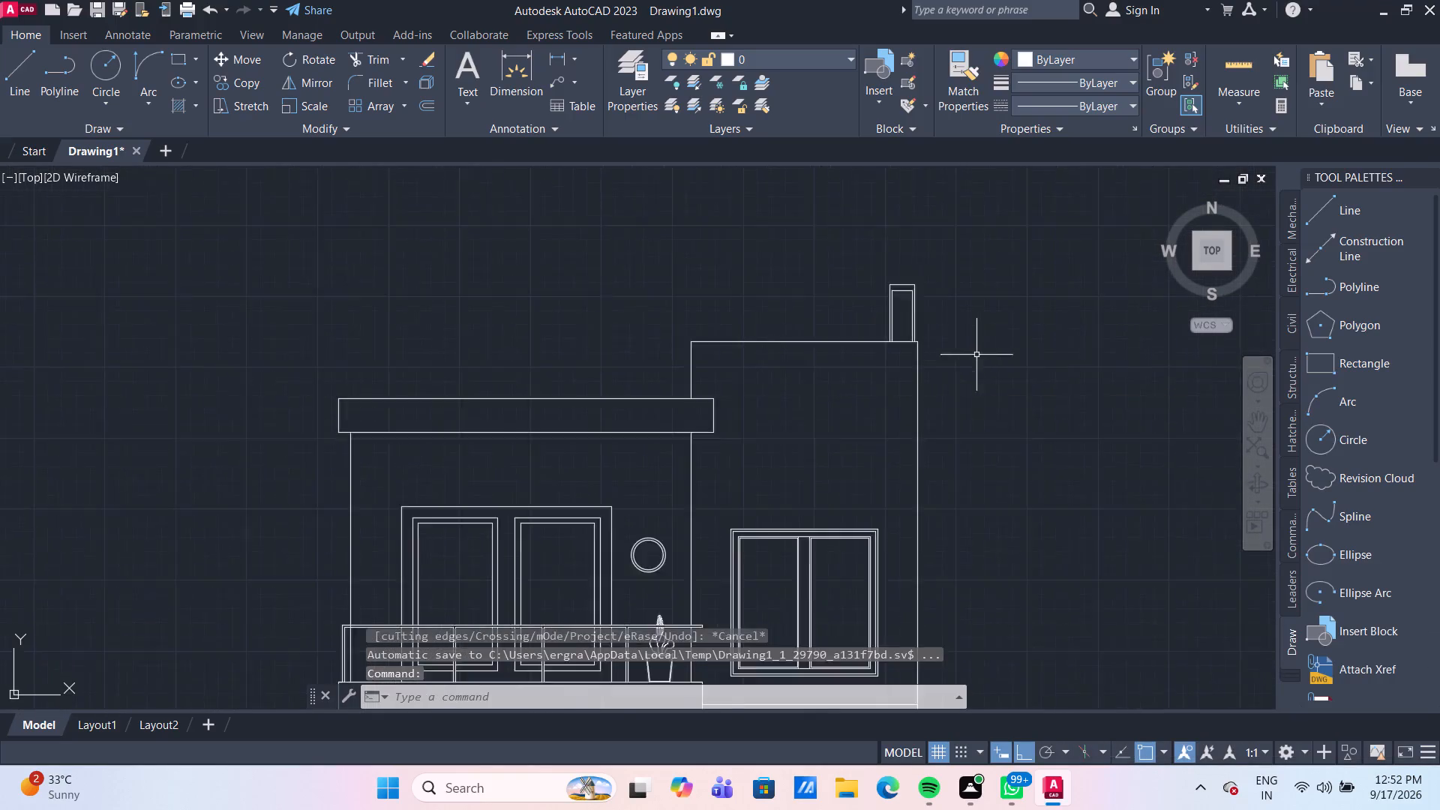
pyautogui.scroll(-2, 970, 356)
pyautogui.scroll(2, 838, 462)
pyautogui.moveTo(878, 522); pyautogui.dragTo(858, 412, button='middle')
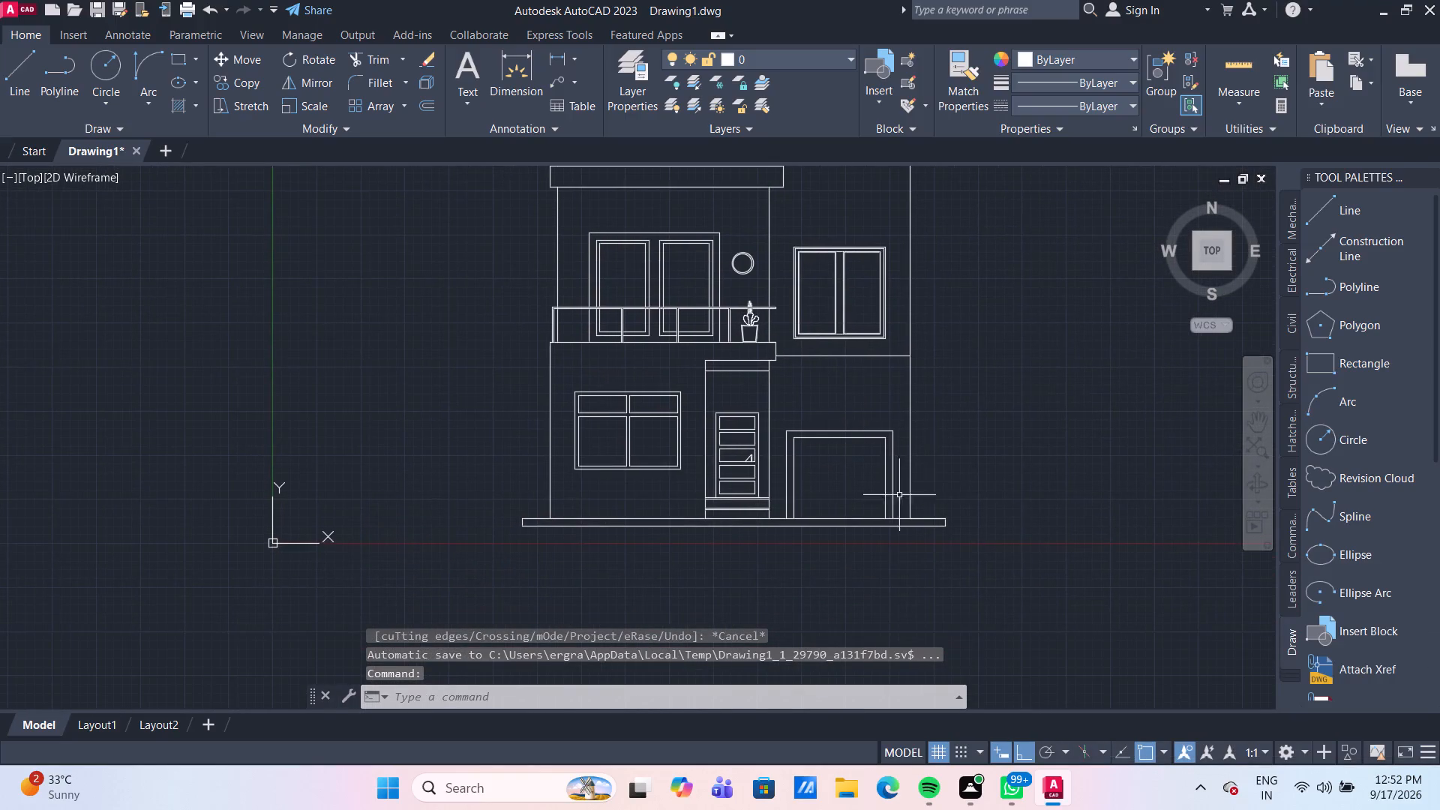
pyautogui.scroll(2, 578, 524)
pyautogui.moveTo(486, 517); pyautogui.dragTo(511, 499, button='middle')
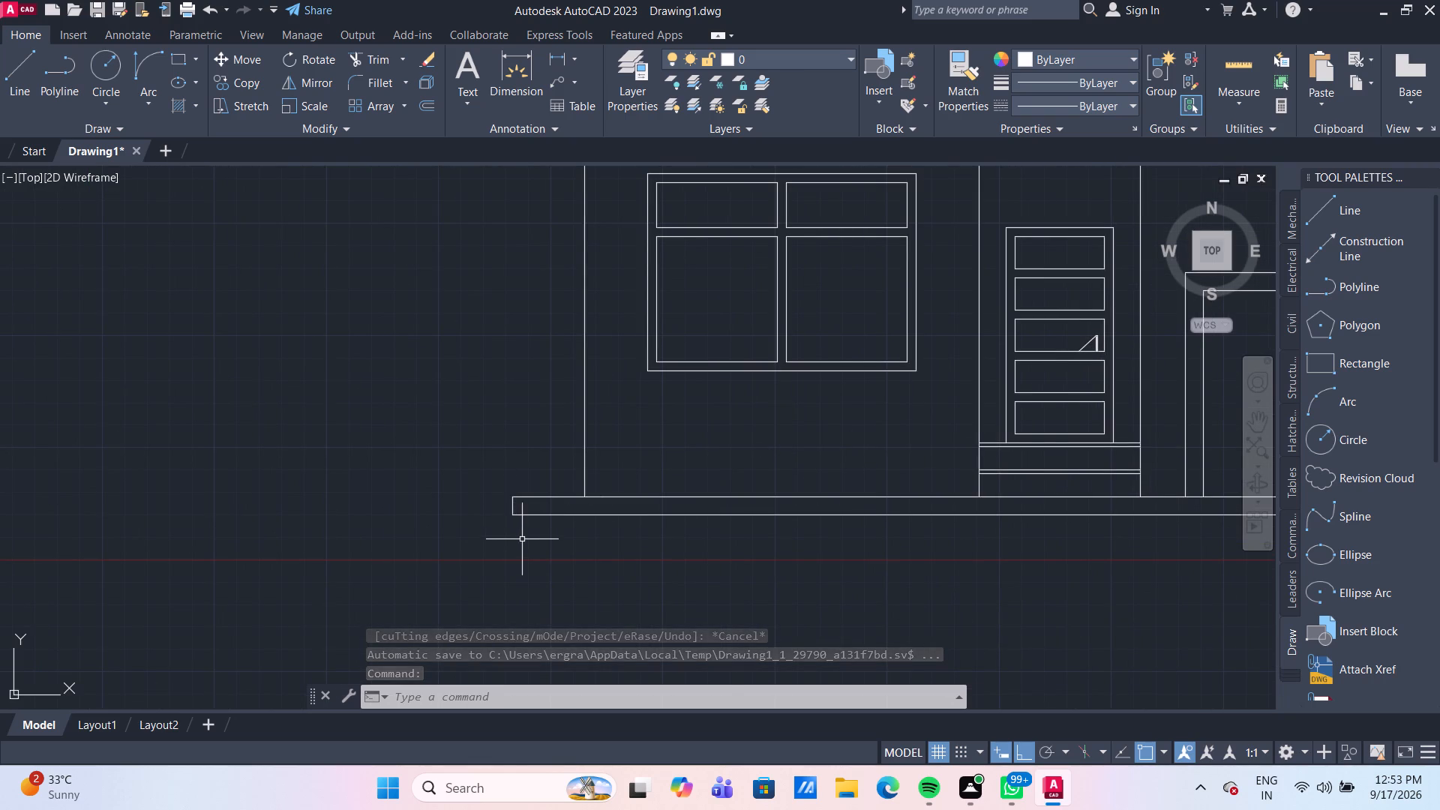
pyautogui.moveTo(523, 536); pyautogui.dragTo(511, 508)
pyautogui.click(498, 470)
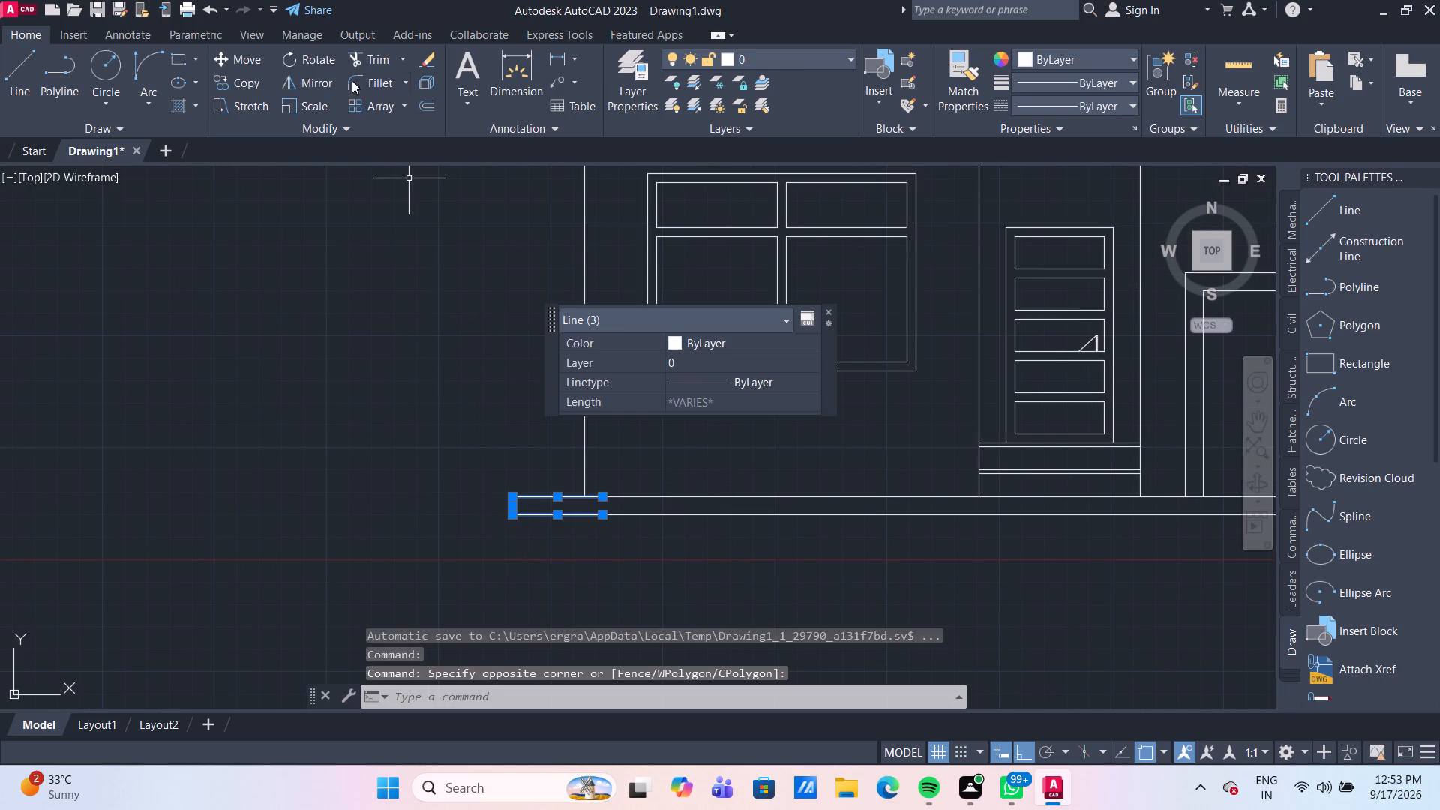
pyautogui.click(247, 103)
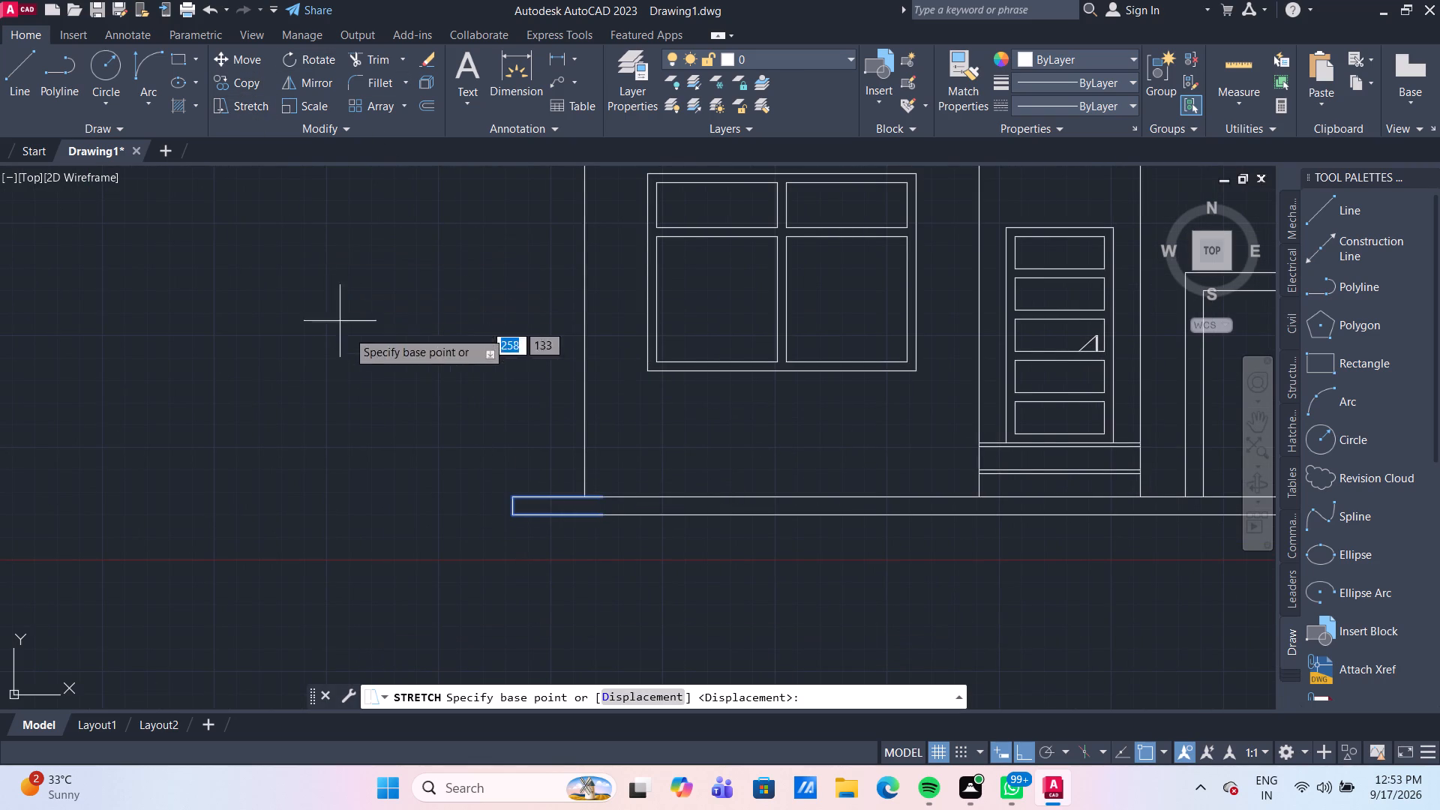
pyautogui.click(512, 515)
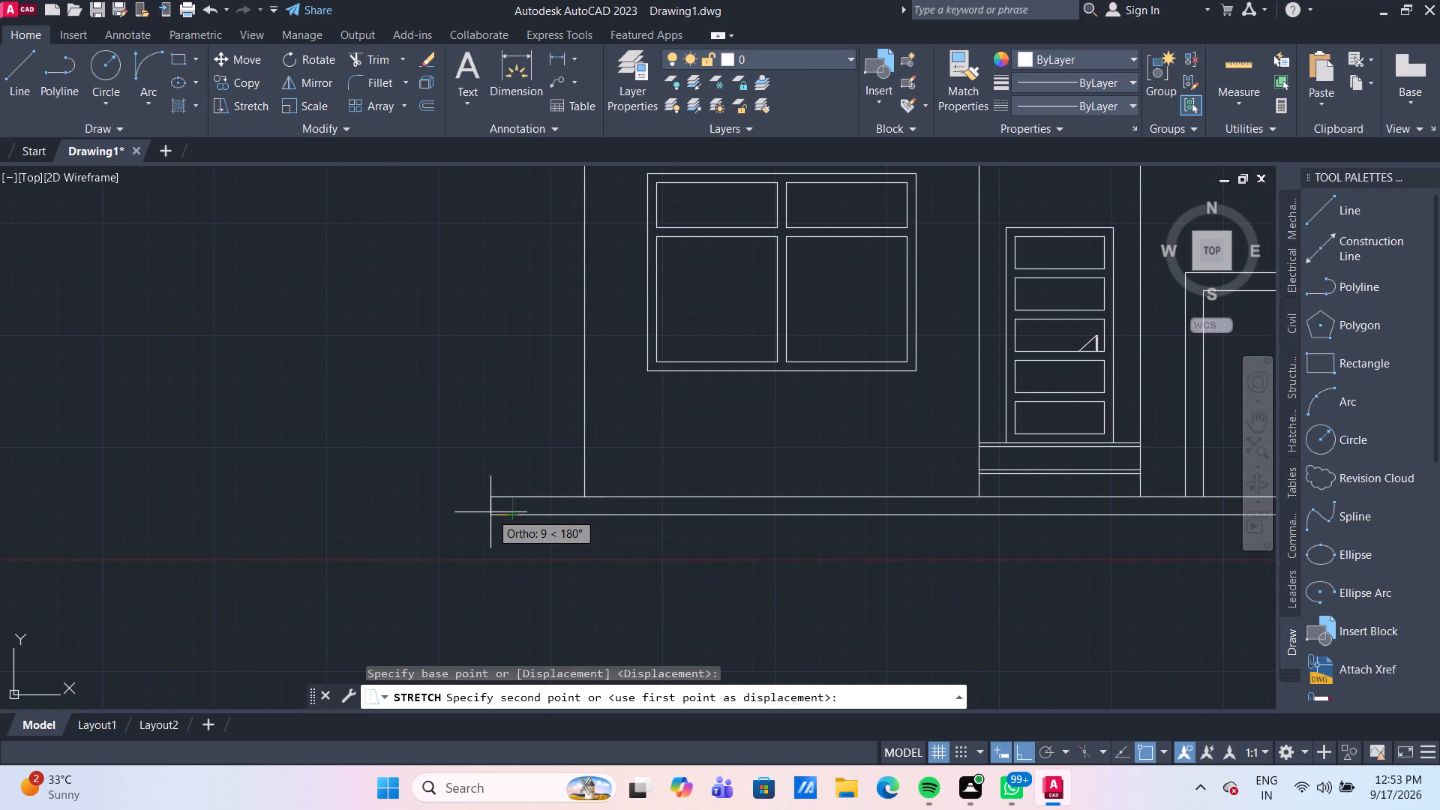
pyautogui.write('10')
pyautogui.press('Return')
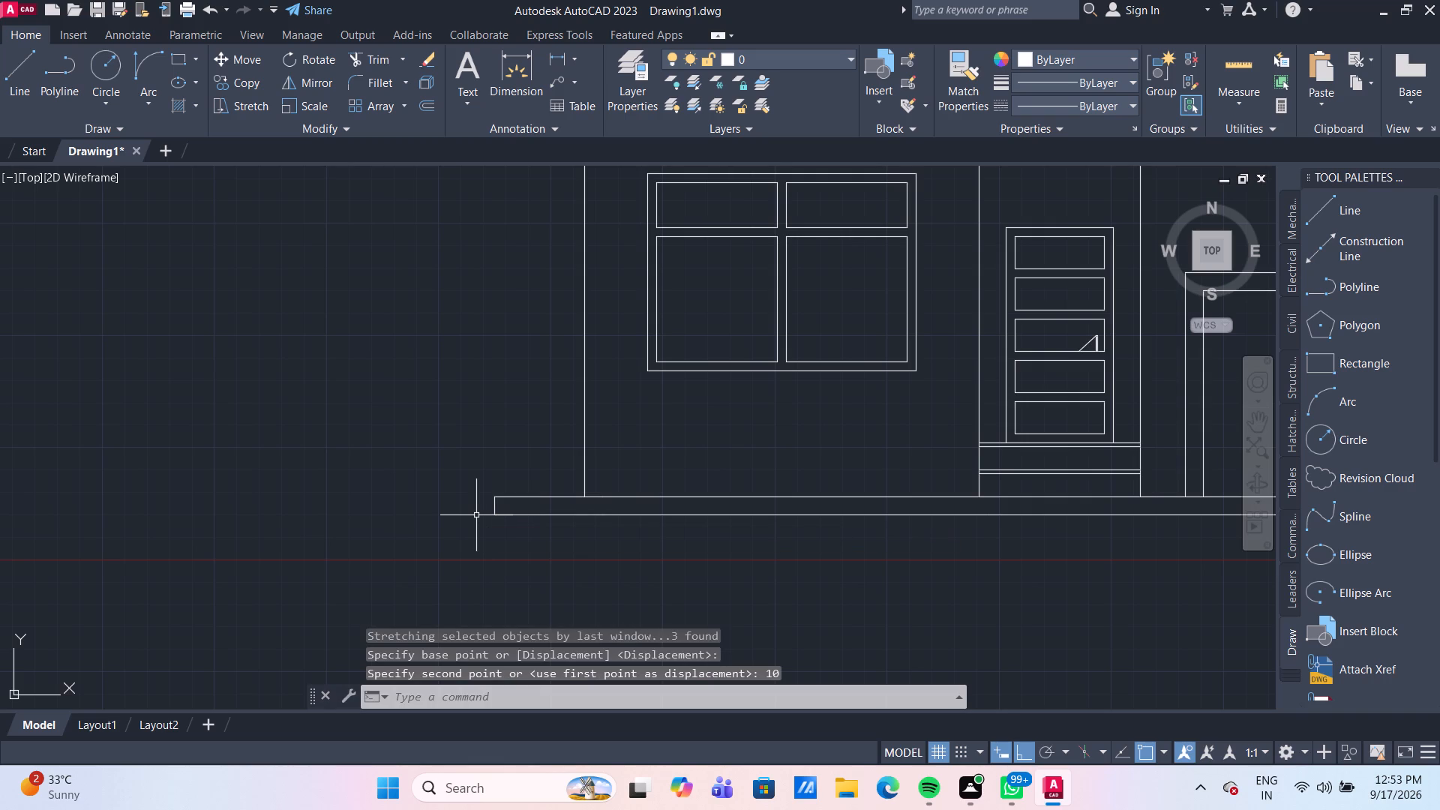
# Draw a 30 wide by 60 high rectangular outline on the base slab, starting 10 units right of the house's right wall.
pyautogui.scroll(-4, 721, 599)
pyautogui.scroll(2, 895, 574)
pyautogui.moveTo(852, 577); pyautogui.dragTo(850, 526, button='middle')
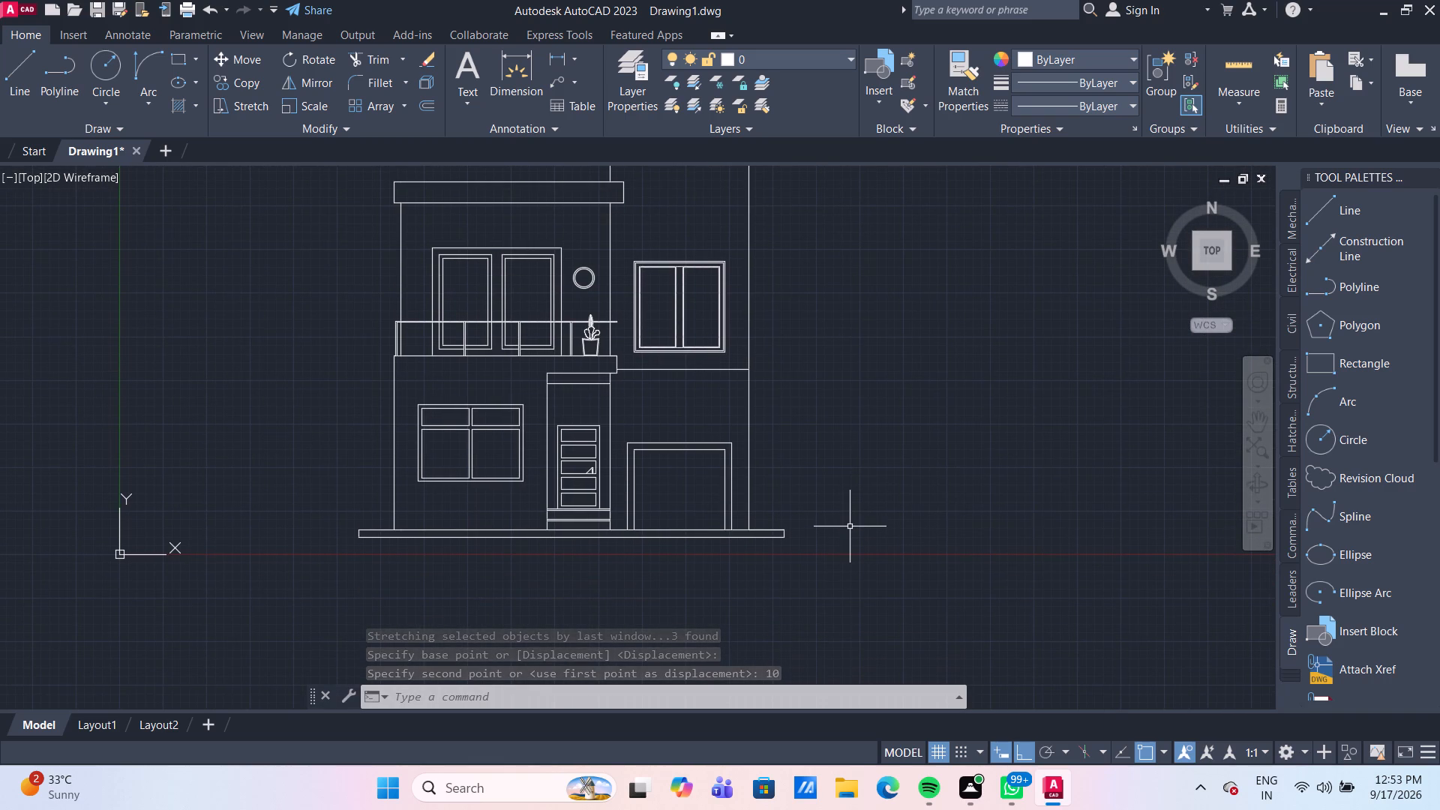
pyautogui.scroll(2, 745, 484)
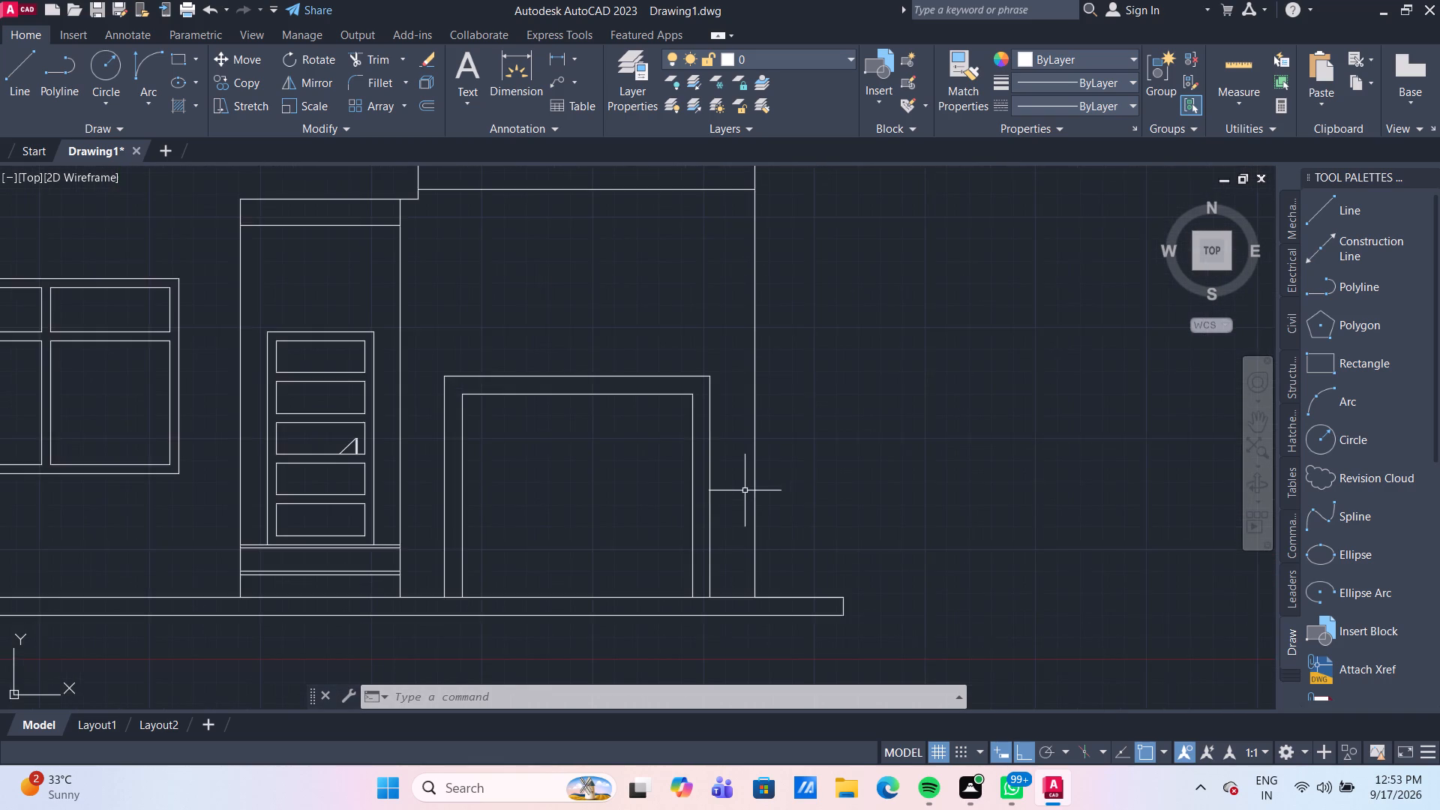
pyautogui.moveTo(745, 490); pyautogui.dragTo(653, 439, button='middle')
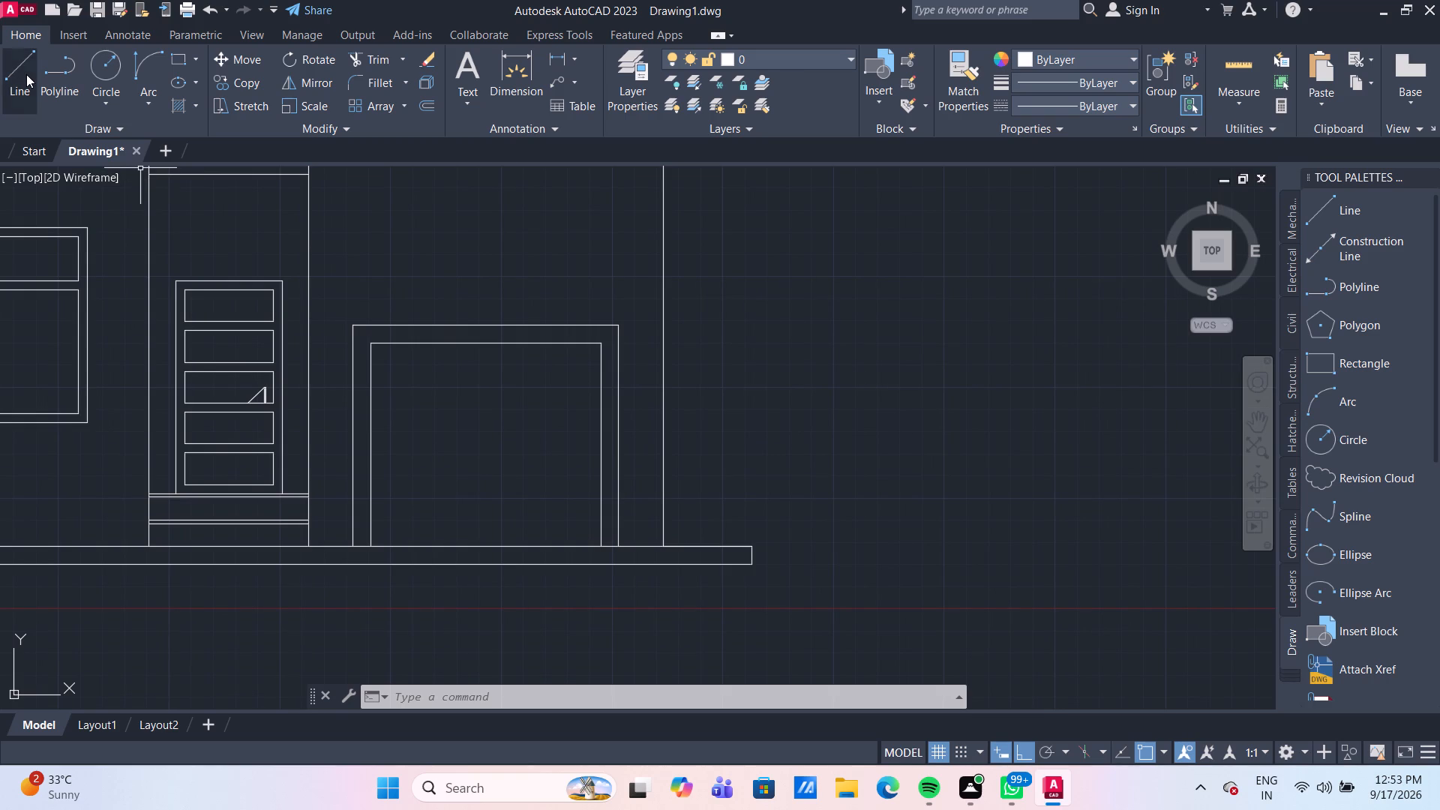
pyautogui.click(26, 74)
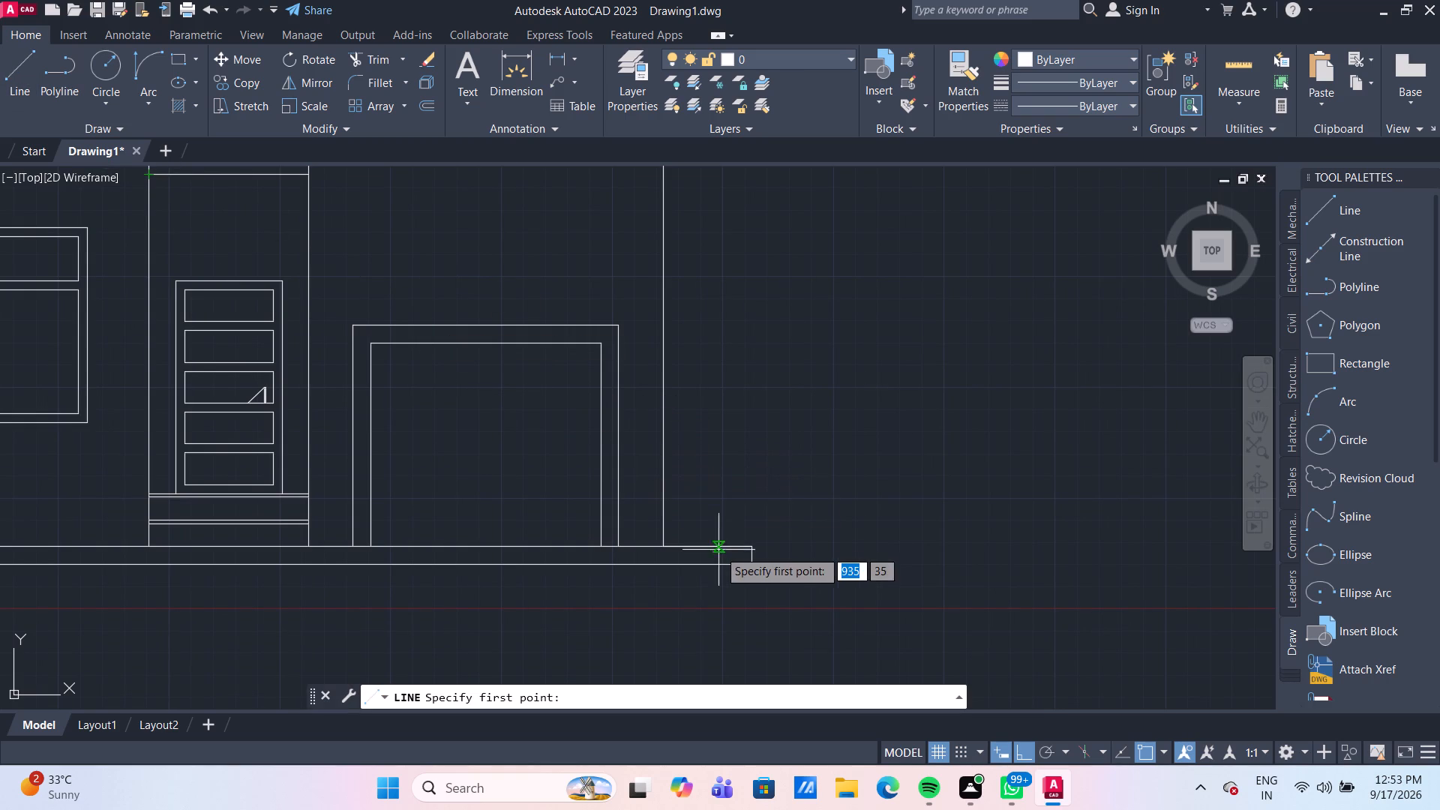
pyautogui.click(667, 547)
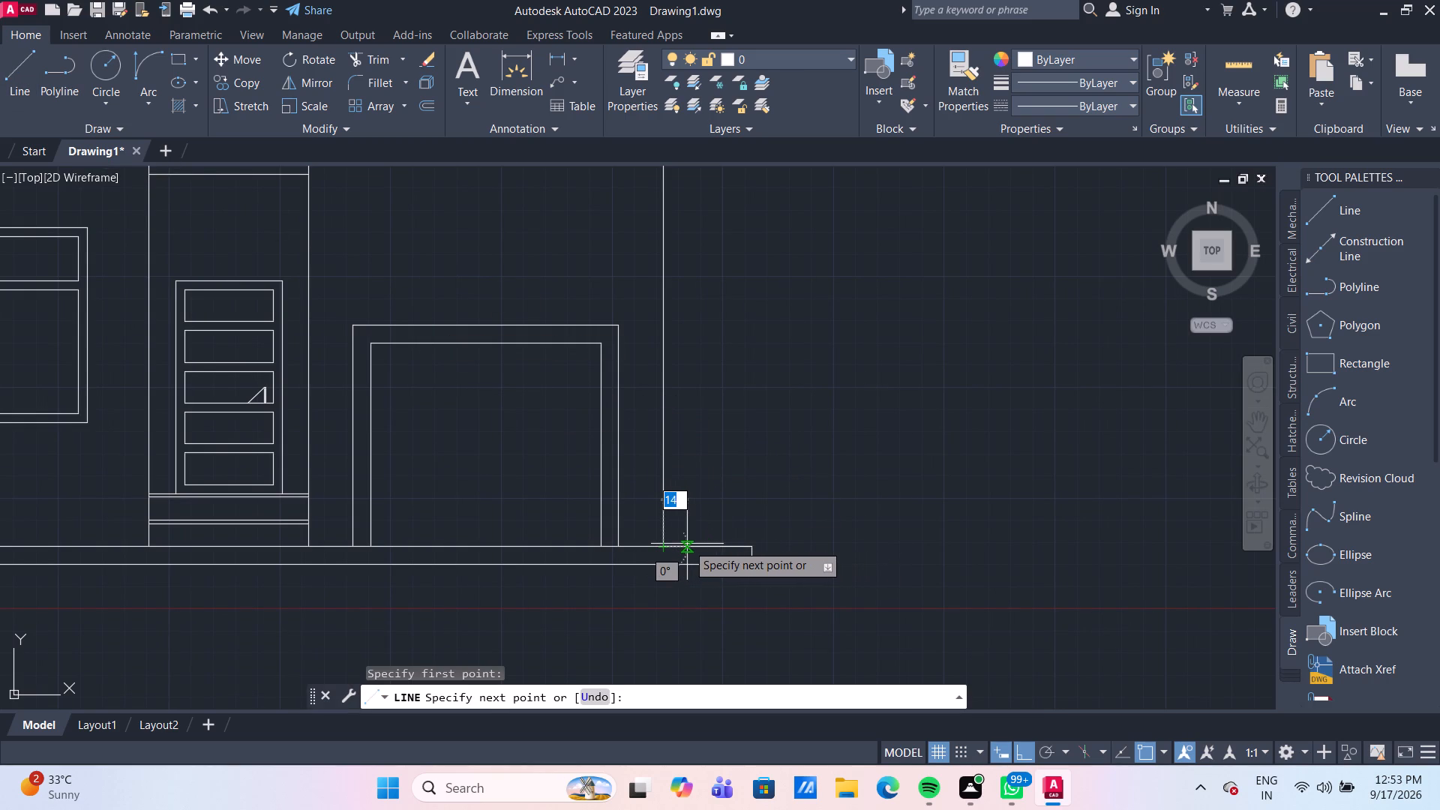
pyautogui.write('10')
pyautogui.press('Return')
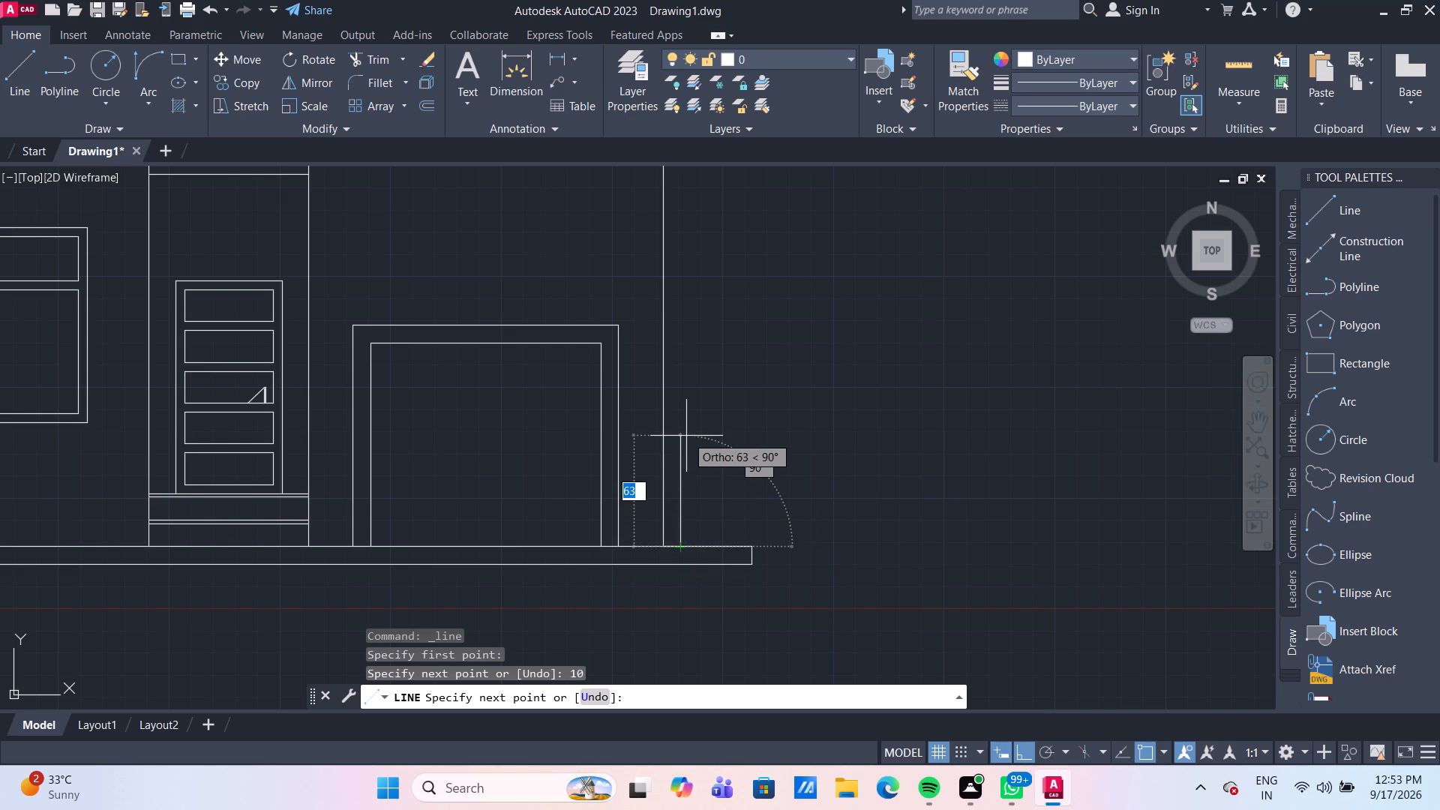
pyautogui.write('60')
pyautogui.press('Return')
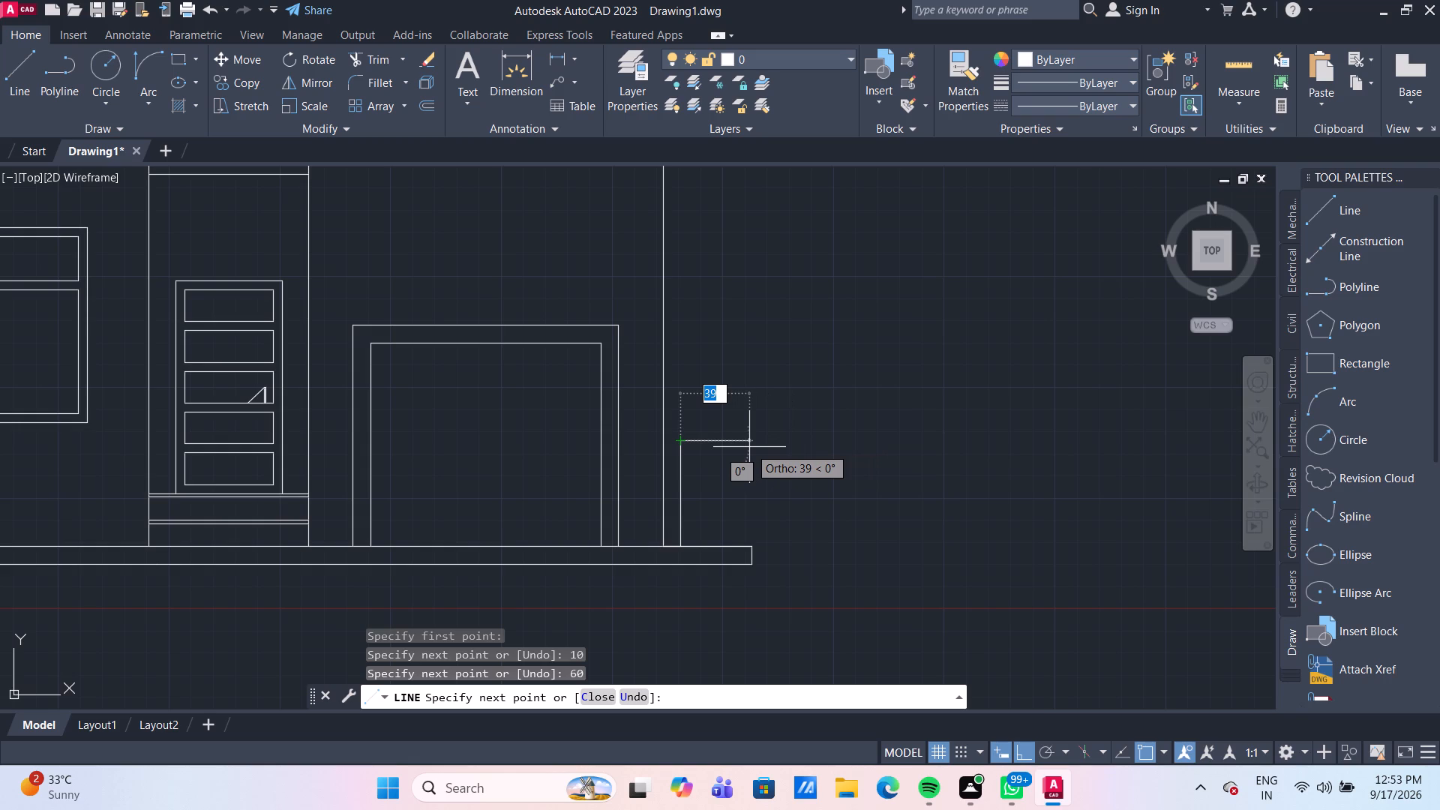
pyautogui.write('30')
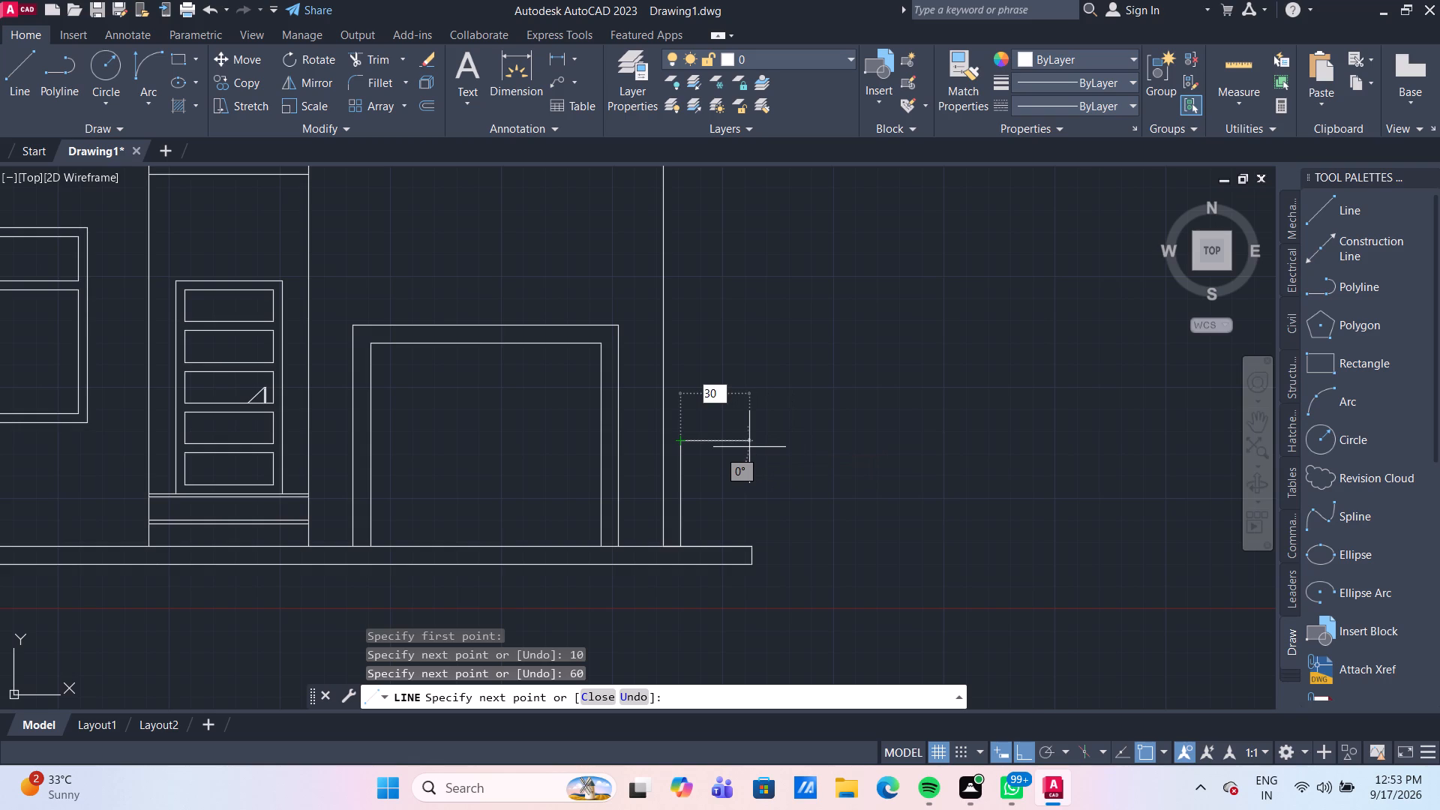
pyautogui.press('Return')
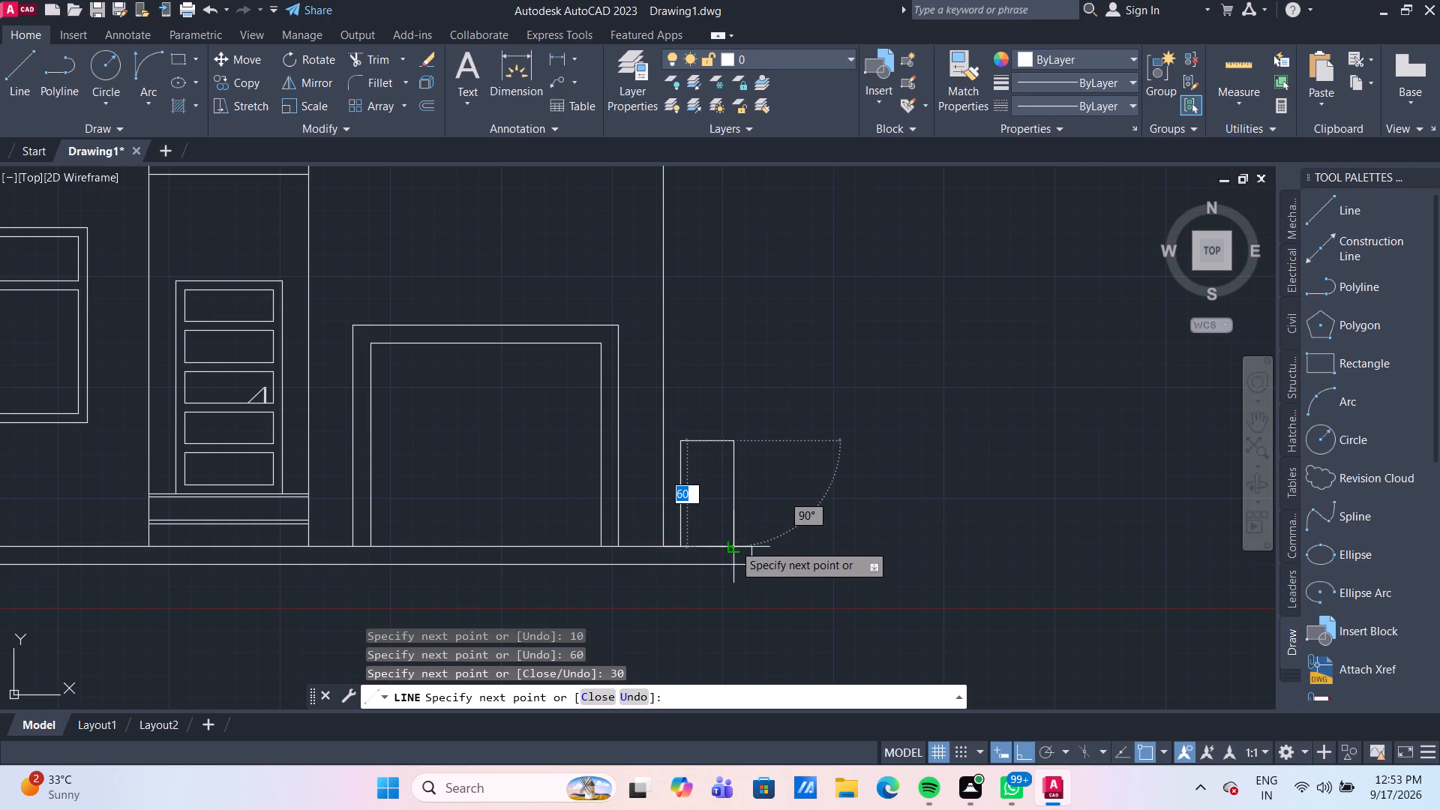
pyautogui.click(733, 548)
pyautogui.press('Return')
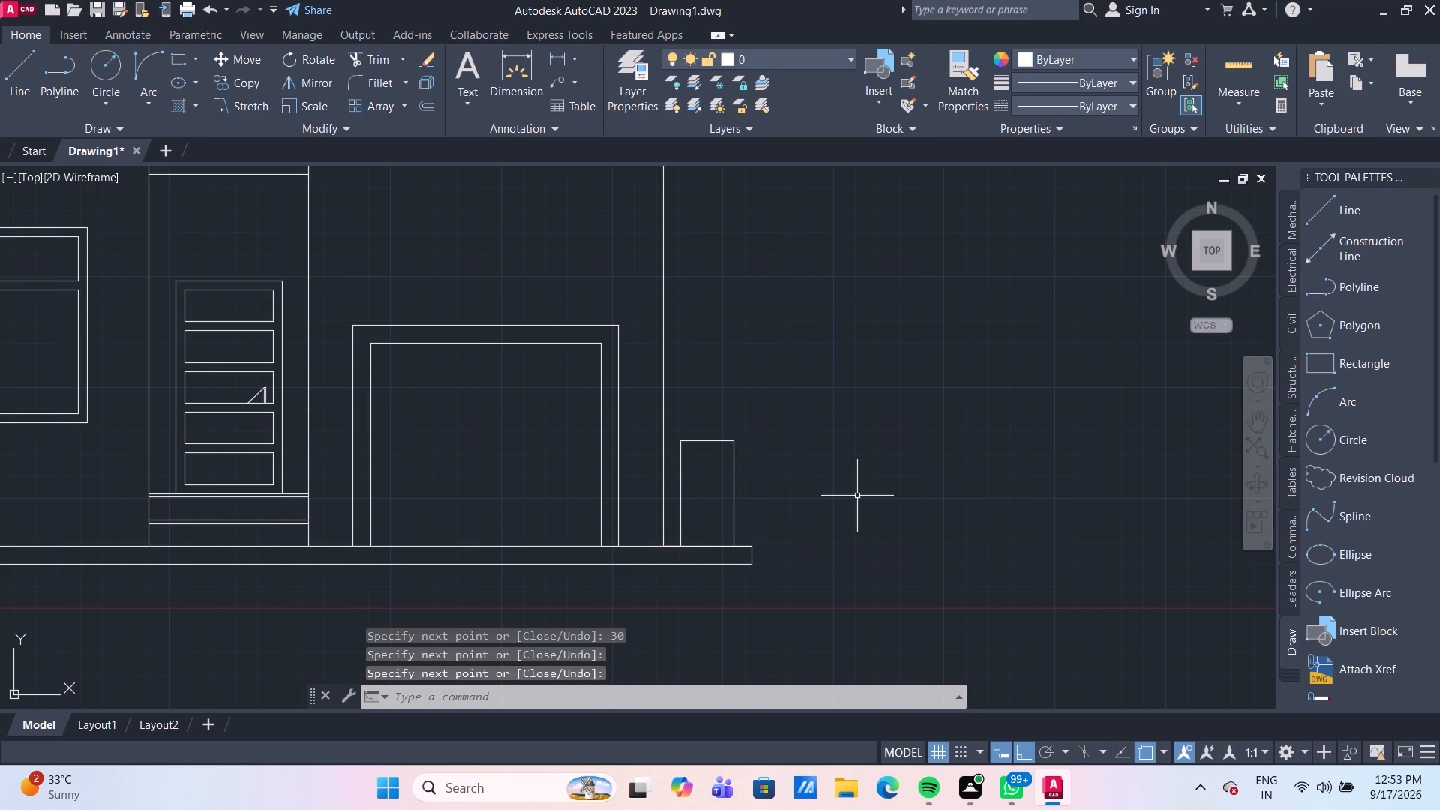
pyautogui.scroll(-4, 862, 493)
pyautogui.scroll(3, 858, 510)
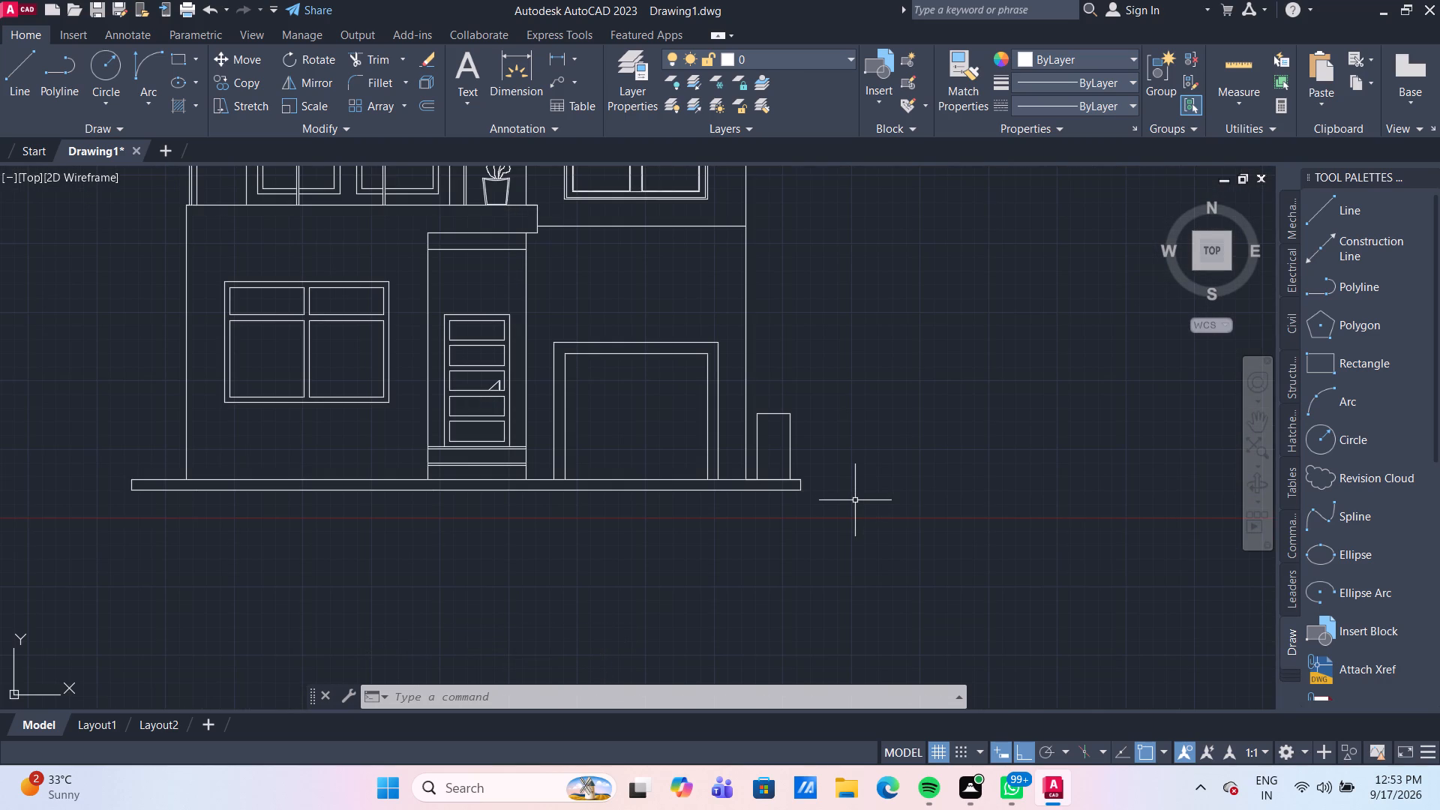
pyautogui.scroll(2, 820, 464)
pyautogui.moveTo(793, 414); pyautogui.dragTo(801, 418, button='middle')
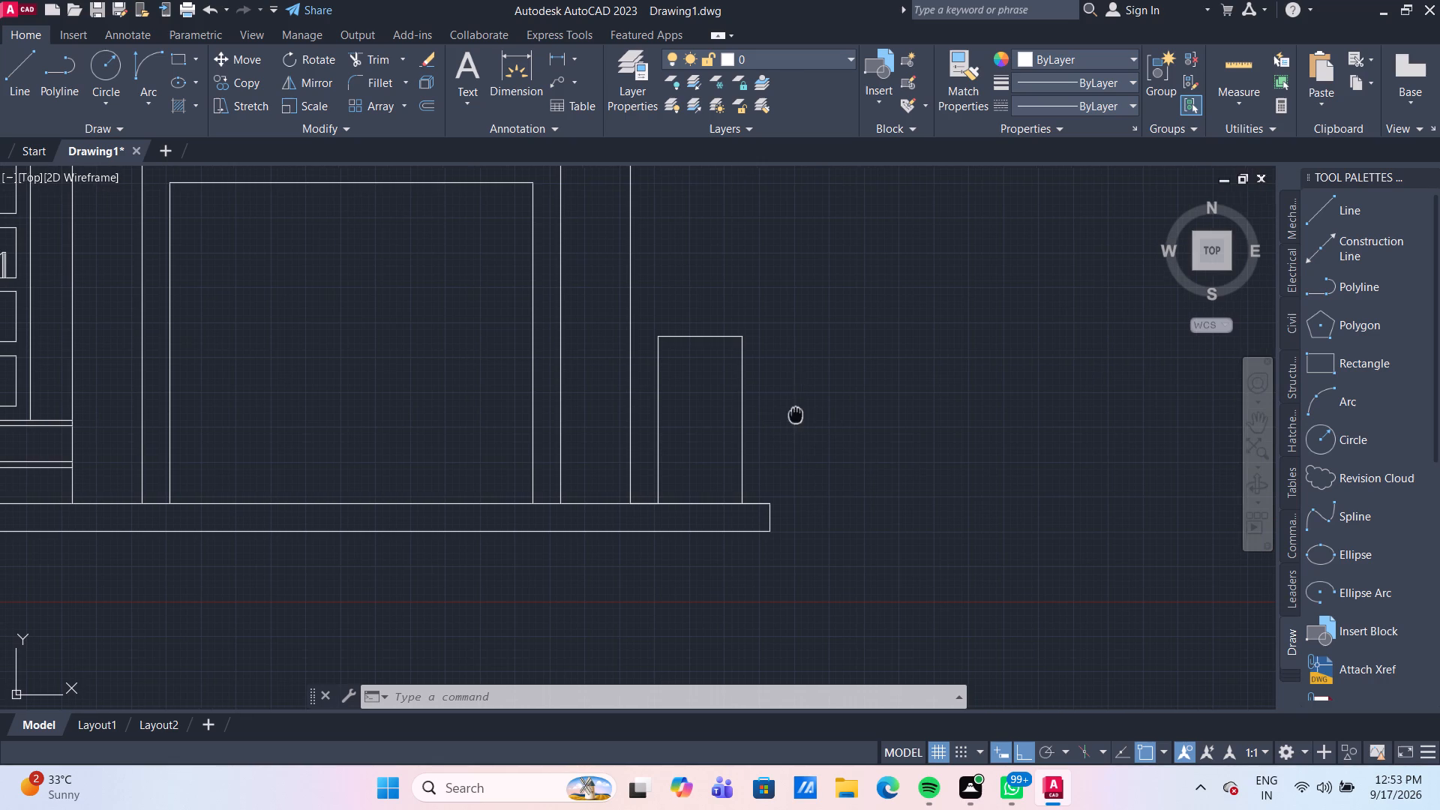
# Offset the top line of the small rectangular outline beside the right wall 10 units downward.
pyautogui.moveTo(801, 418); pyautogui.dragTo(829, 500, button='middle')
pyautogui.press('o')
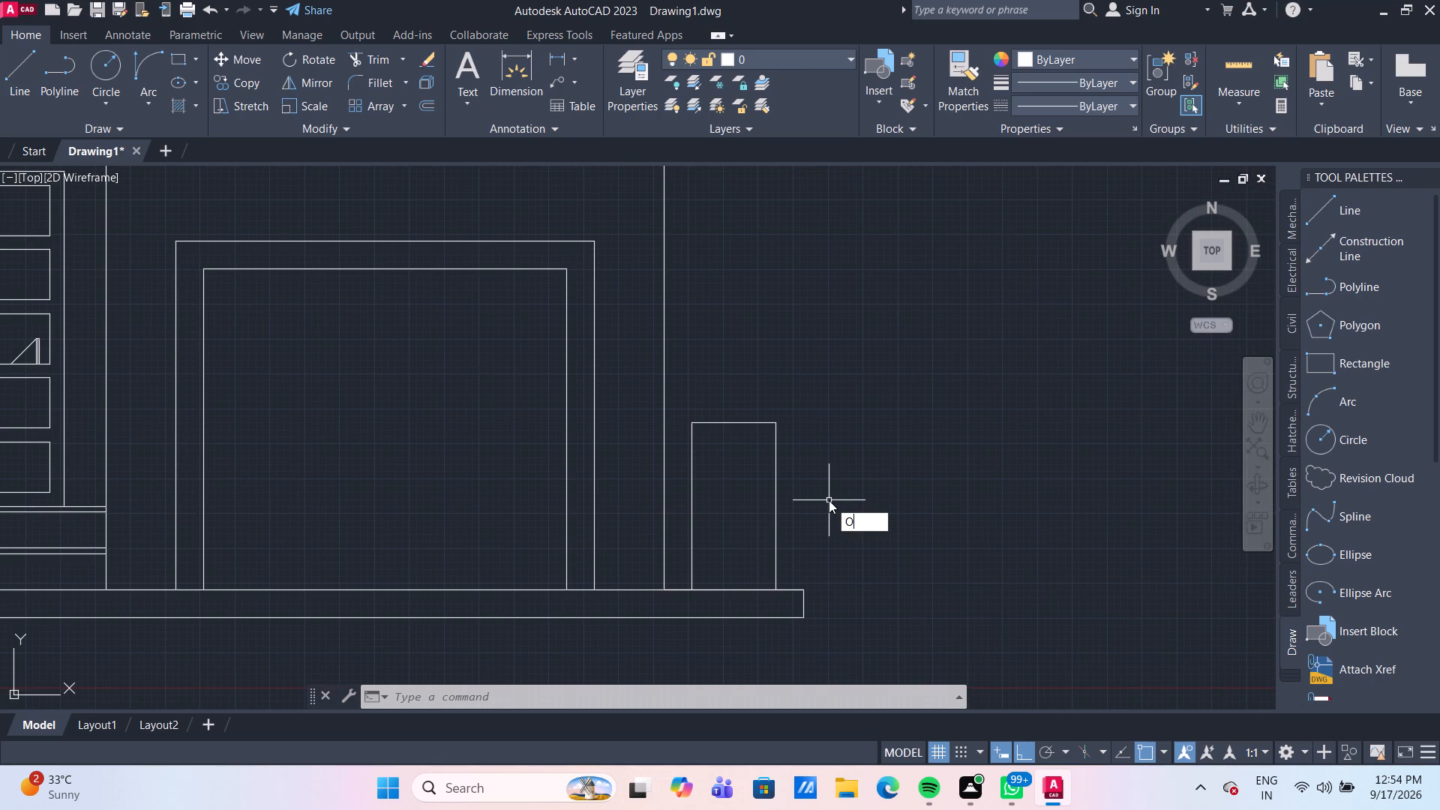
pyautogui.press('Return')
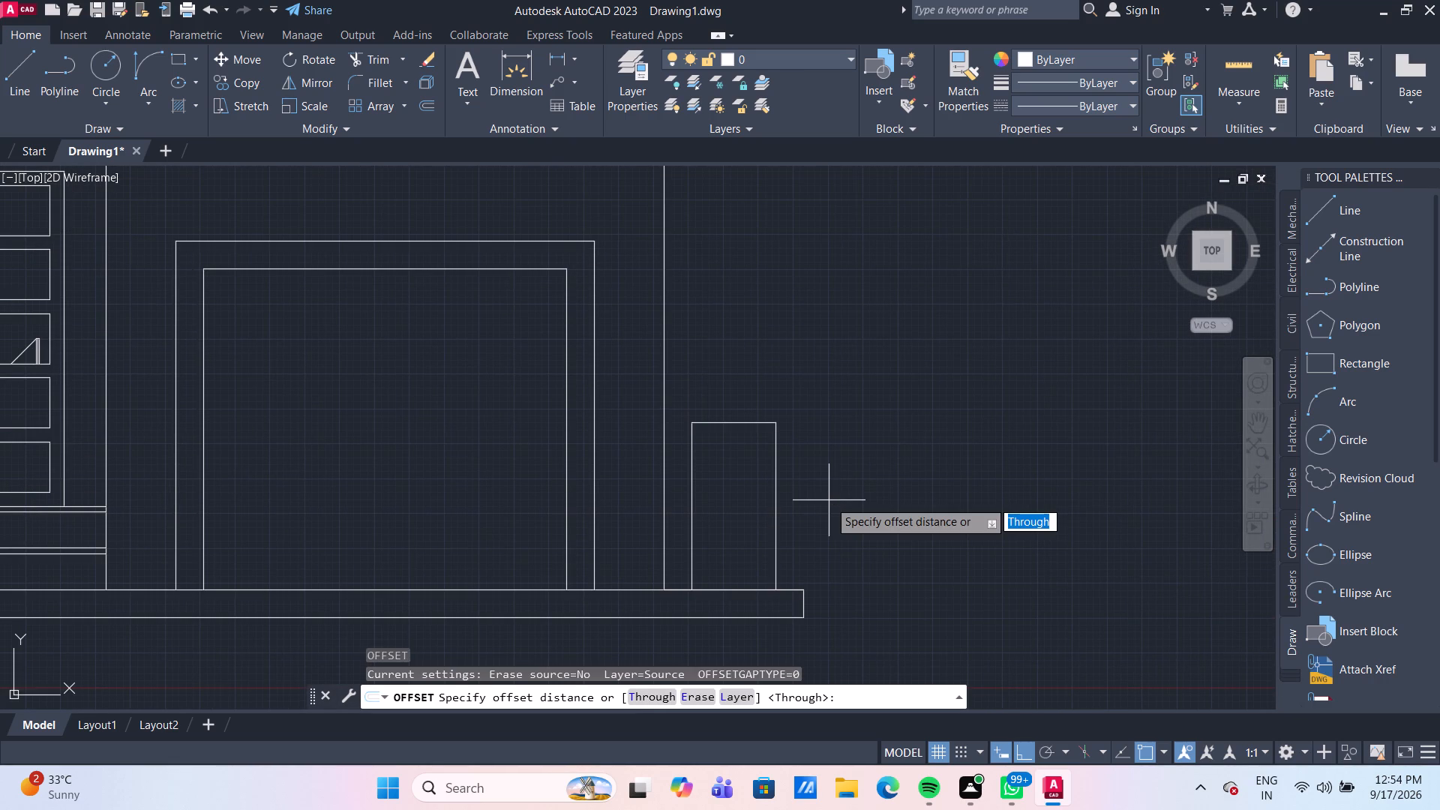
pyautogui.press('Return')
pyautogui.click(733, 424)
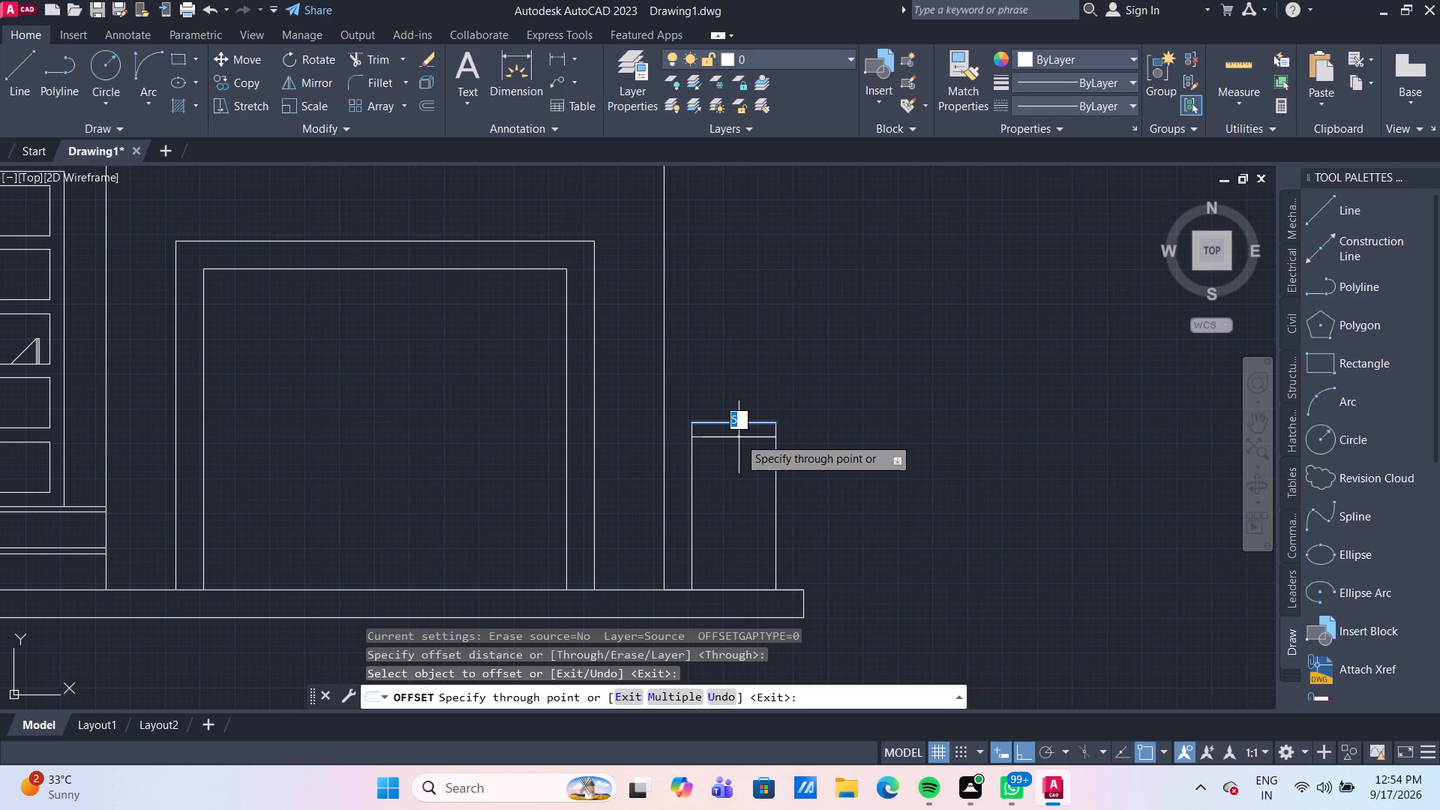
pyautogui.write('10')
pyautogui.press('Return')
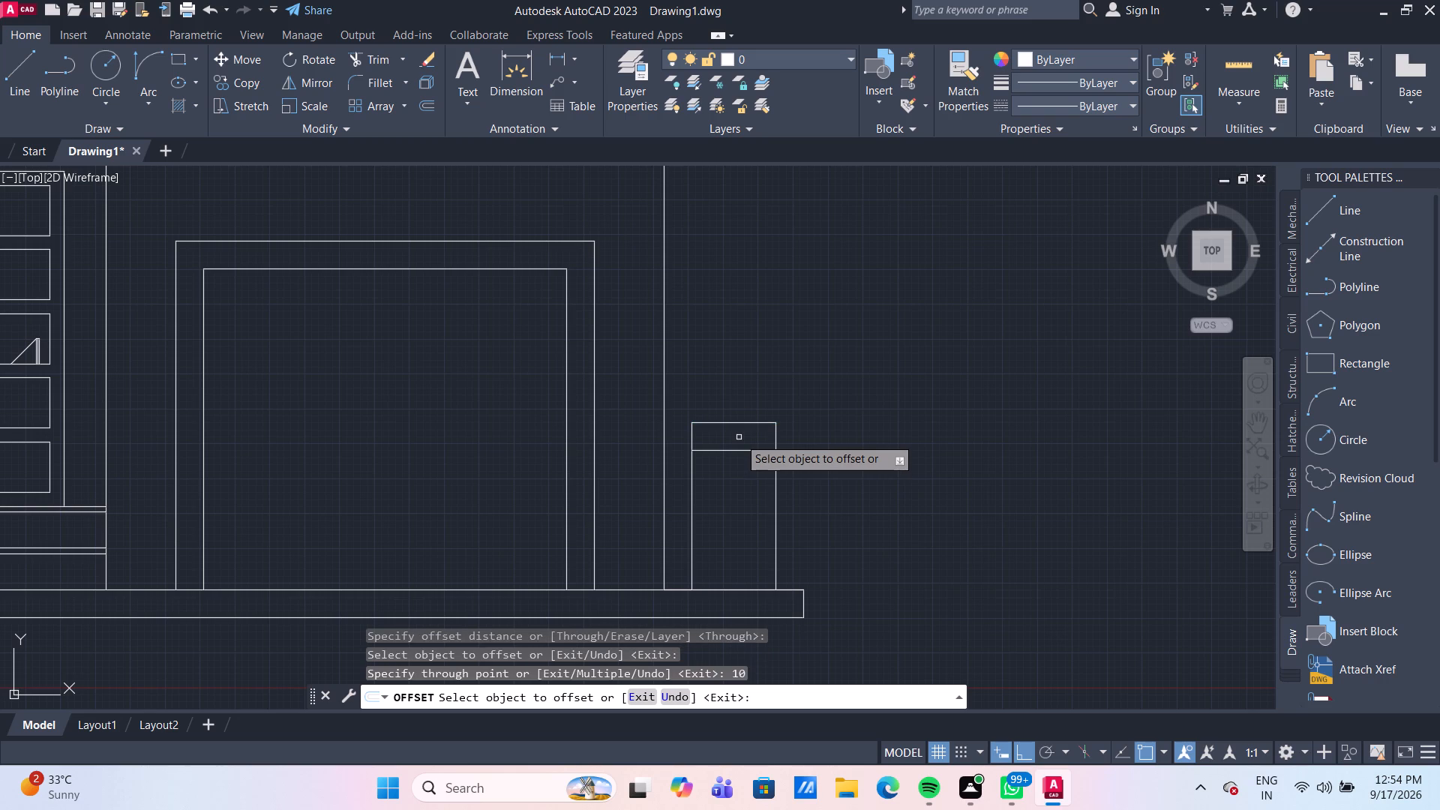
pyautogui.press('Escape')
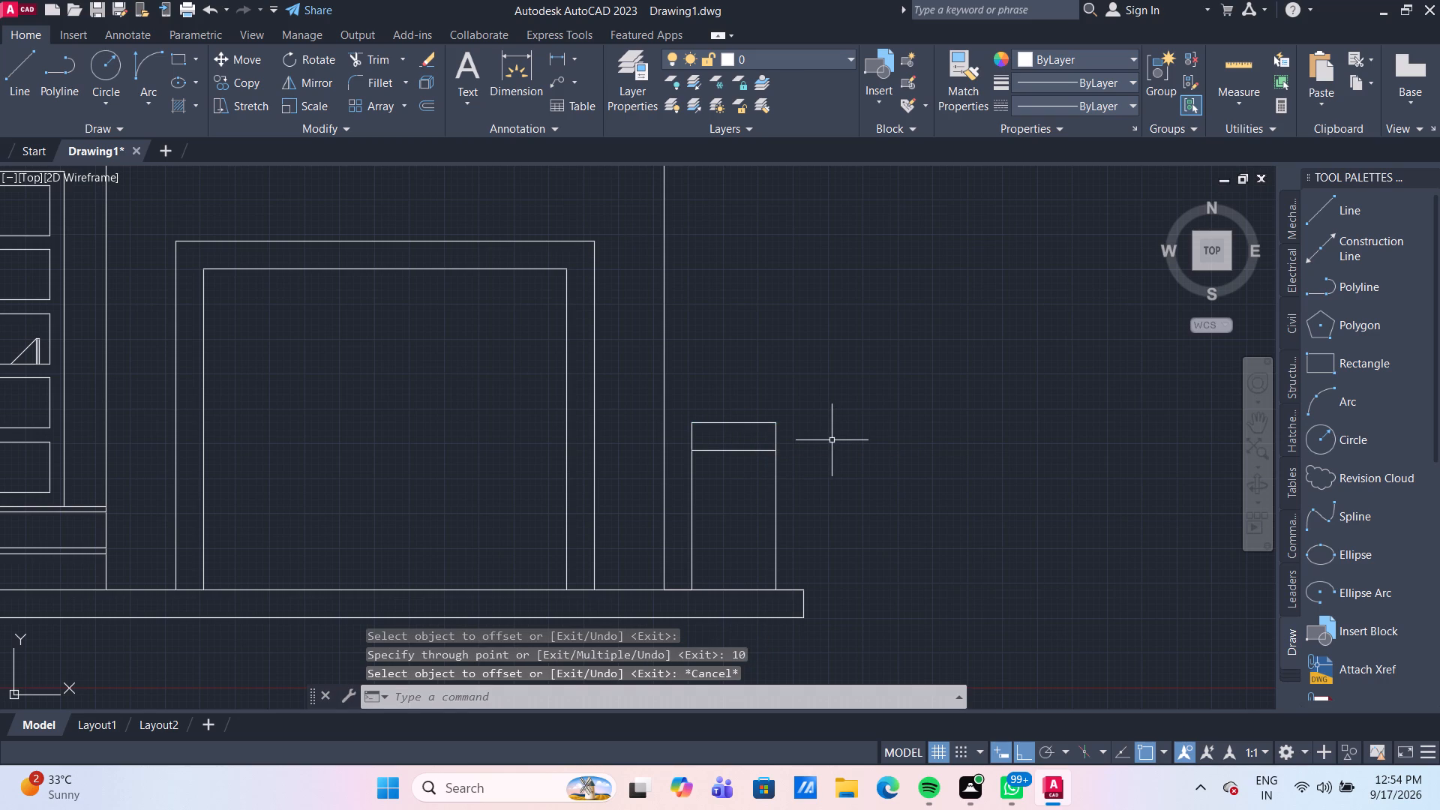
# Trim both side lines above the offset line and remove the outline's original top line.
pyautogui.write('TR')
pyautogui.press('Return')
pyautogui.click(808, 438)
pyautogui.click(682, 435)
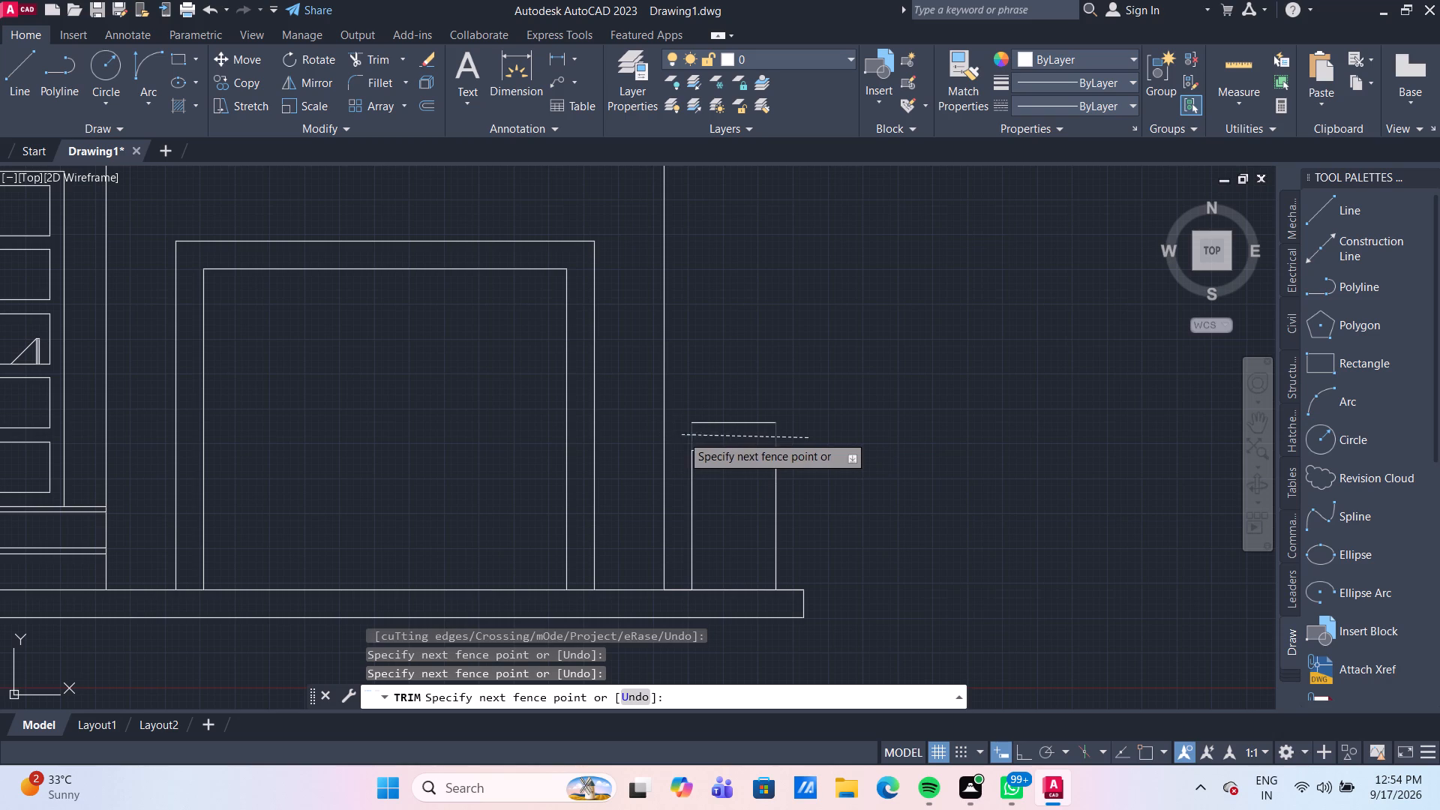
pyautogui.click(718, 424)
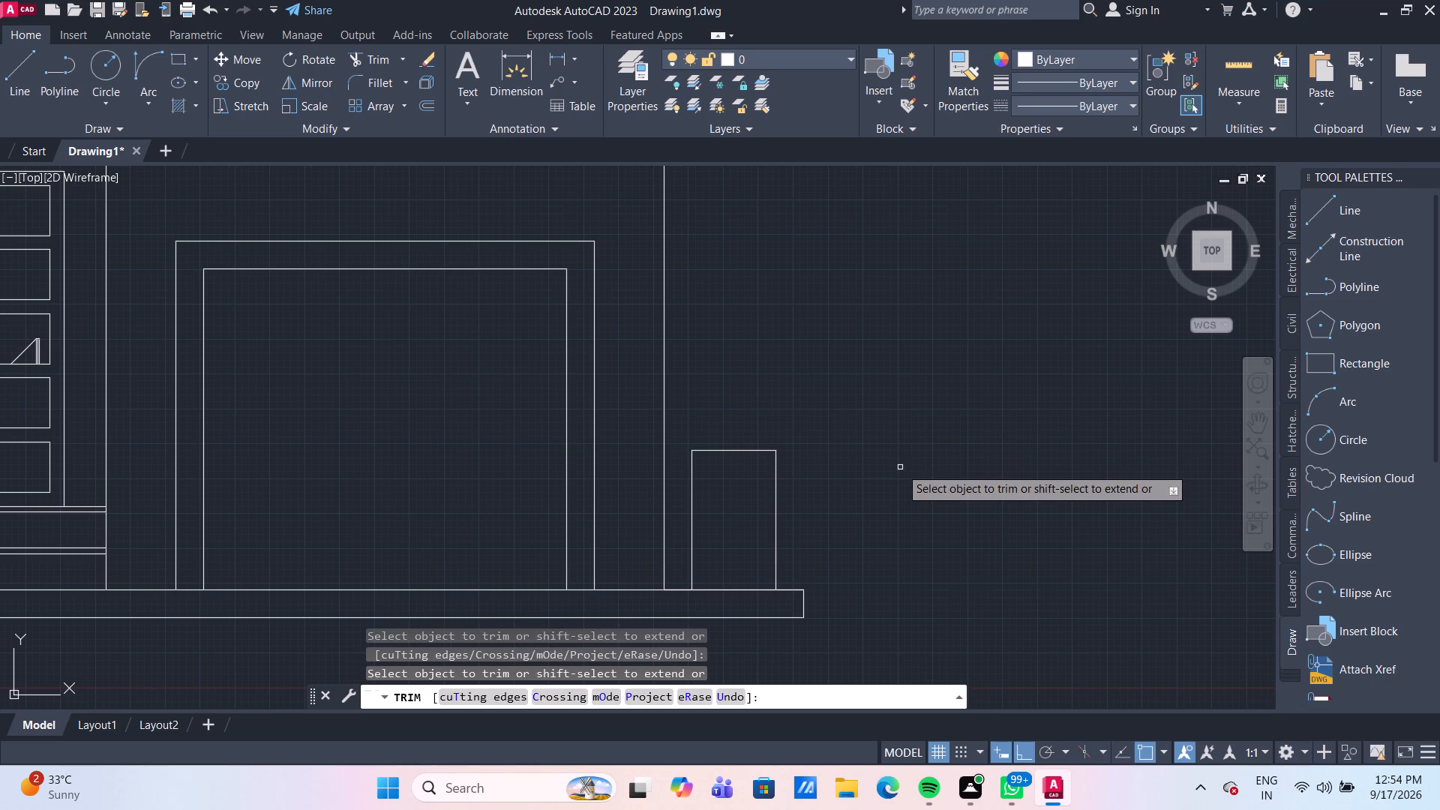
pyautogui.scroll(-2, 900, 467)
pyautogui.press('Escape')
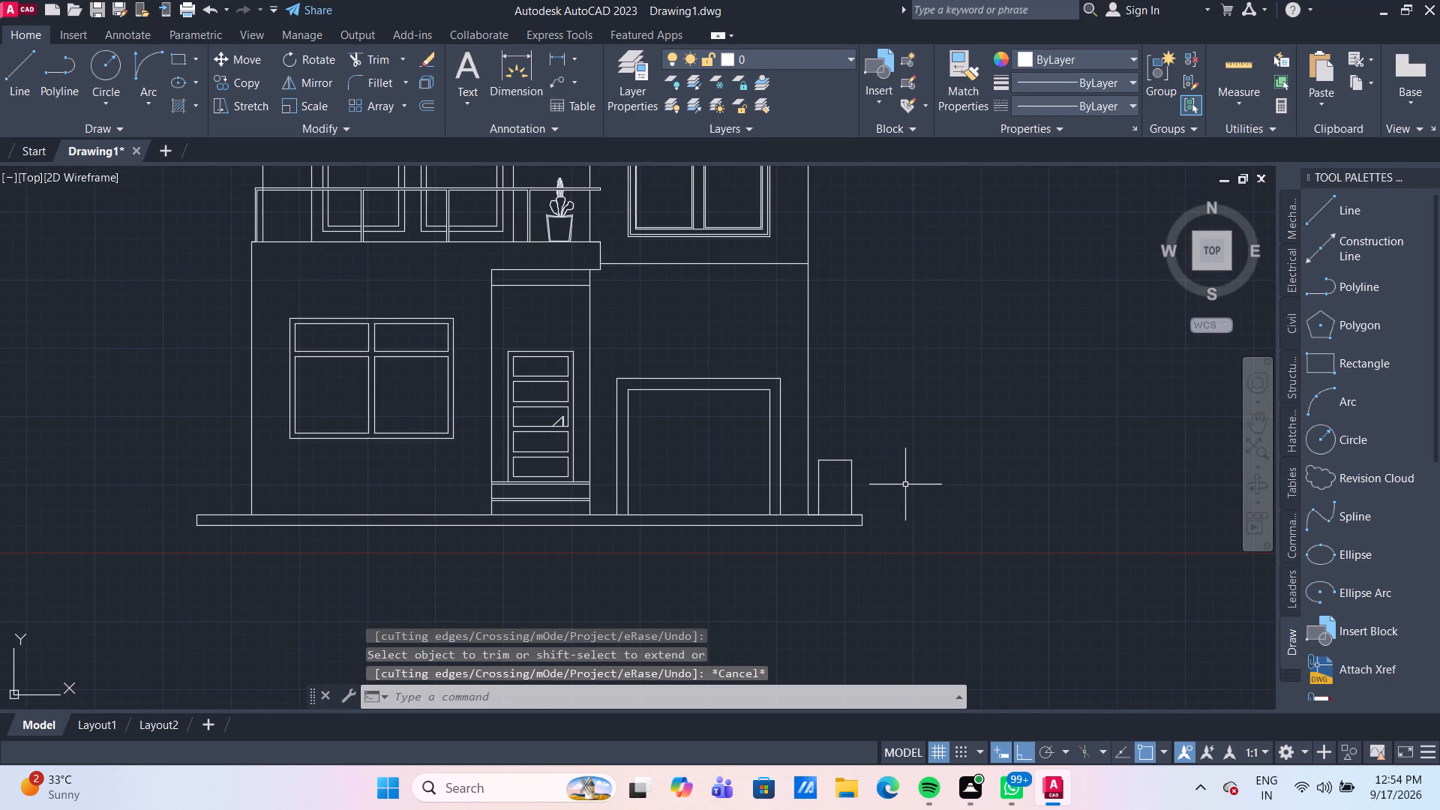
# Offset the shortened outline's top line 10 units downward to form a top band.
pyautogui.scroll(2, 848, 490)
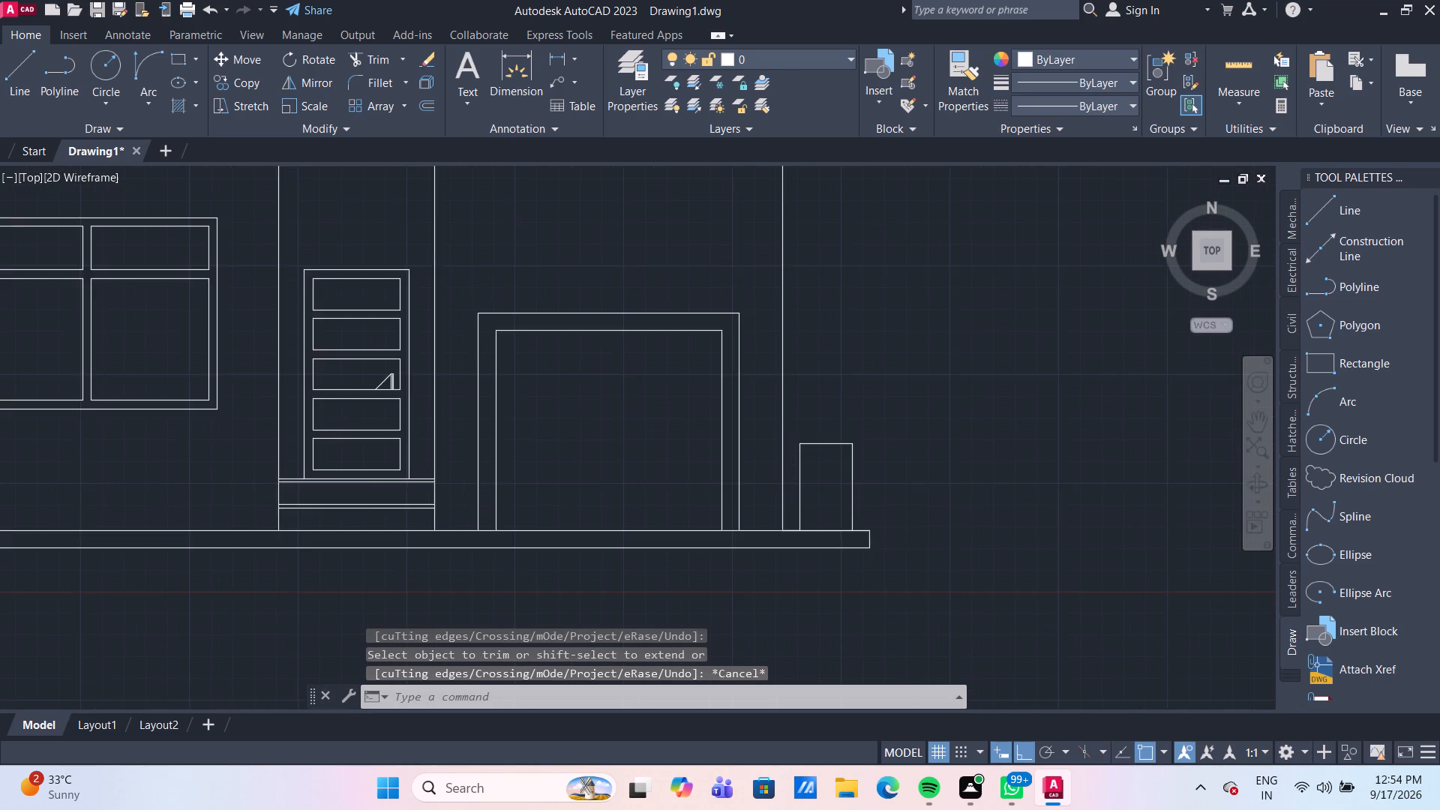
pyautogui.press('o')
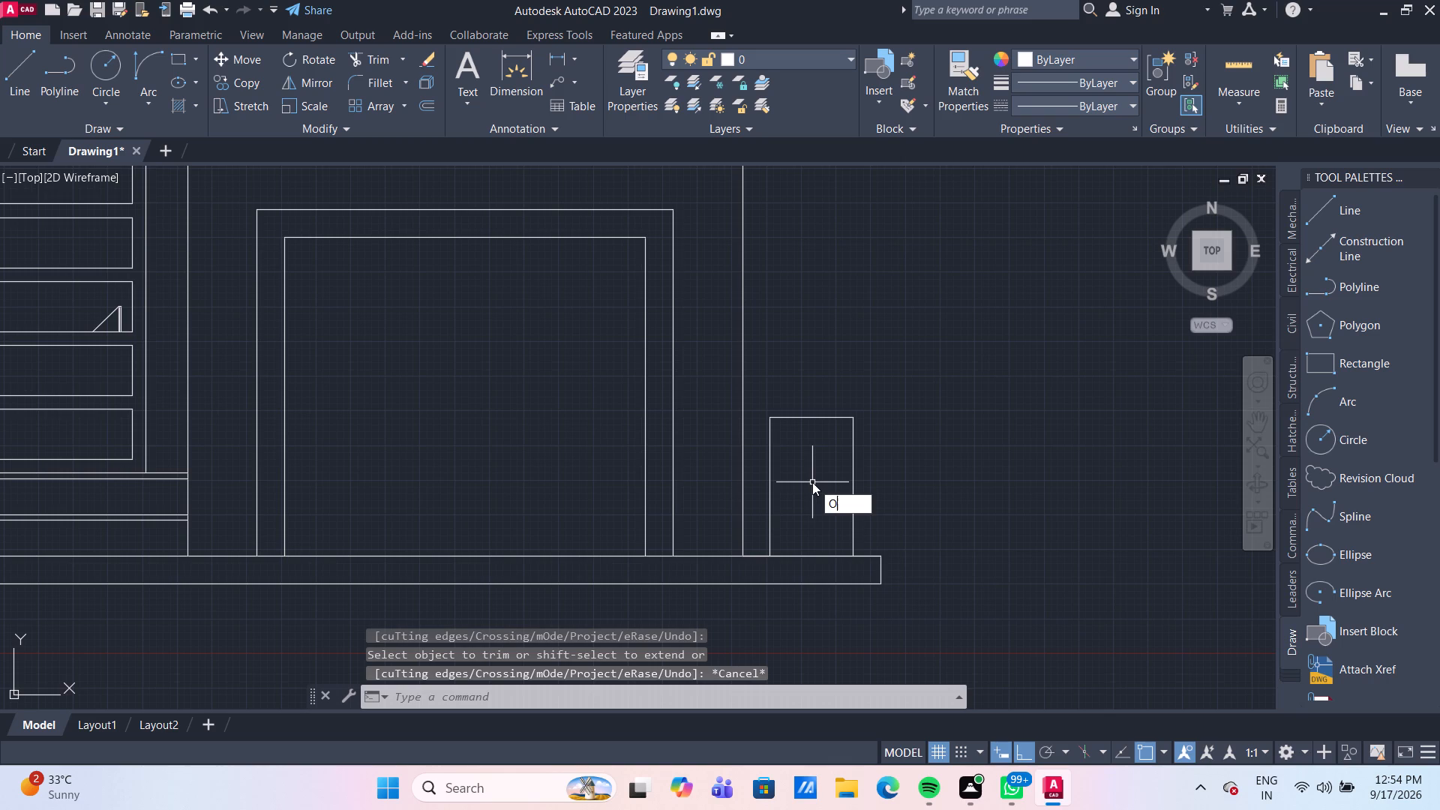
pyautogui.press('Return')
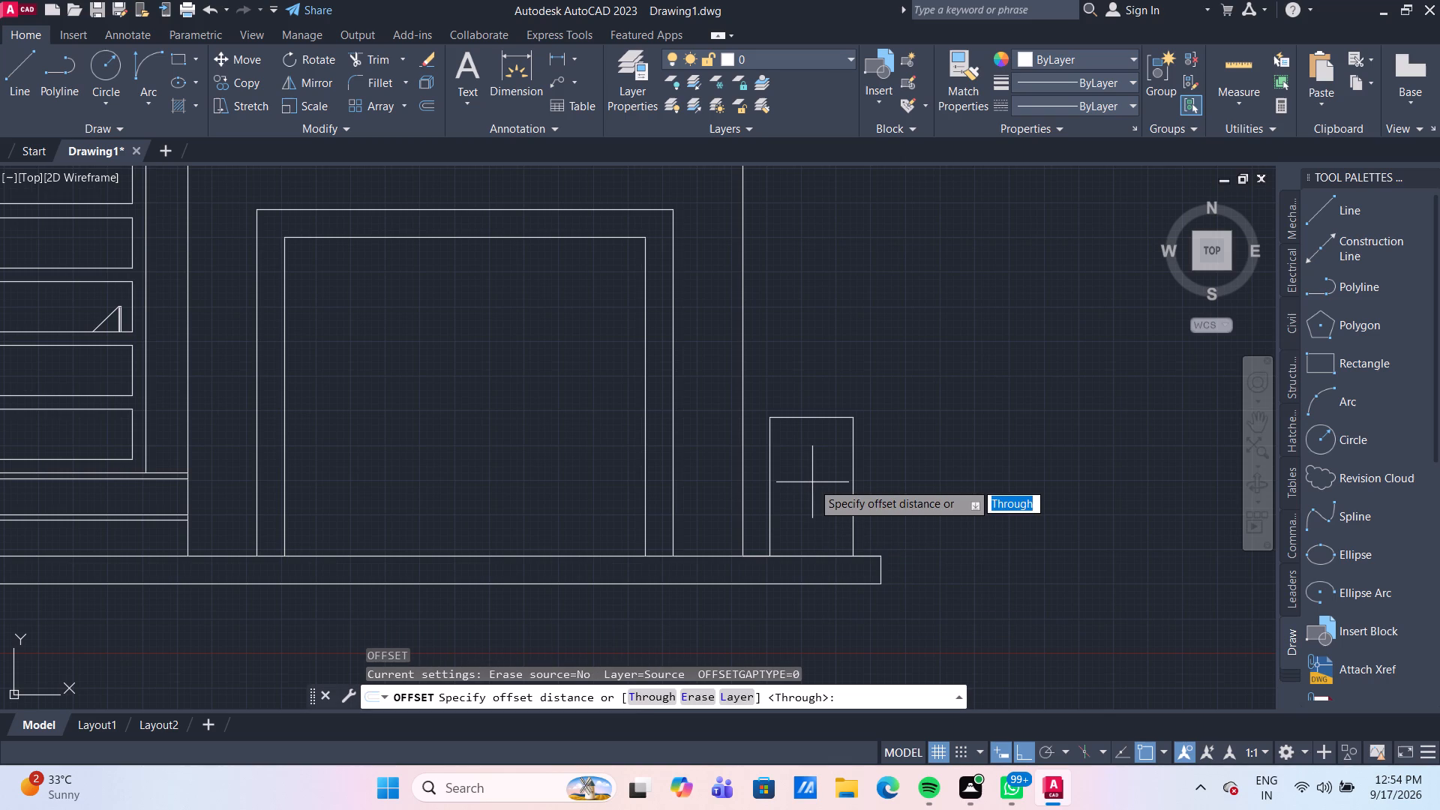
pyautogui.press('Return')
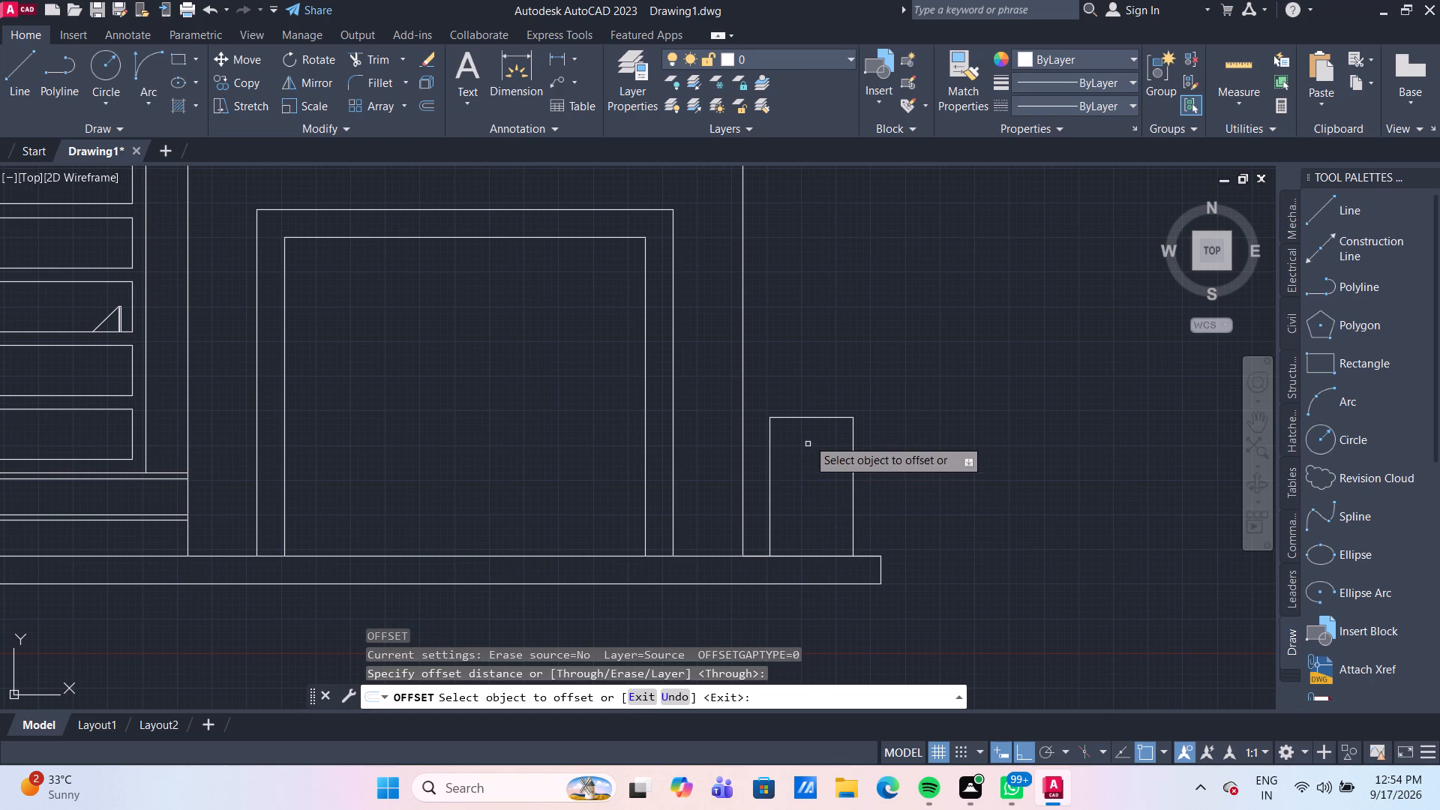
pyautogui.moveTo(802, 416); pyautogui.dragTo(805, 423)
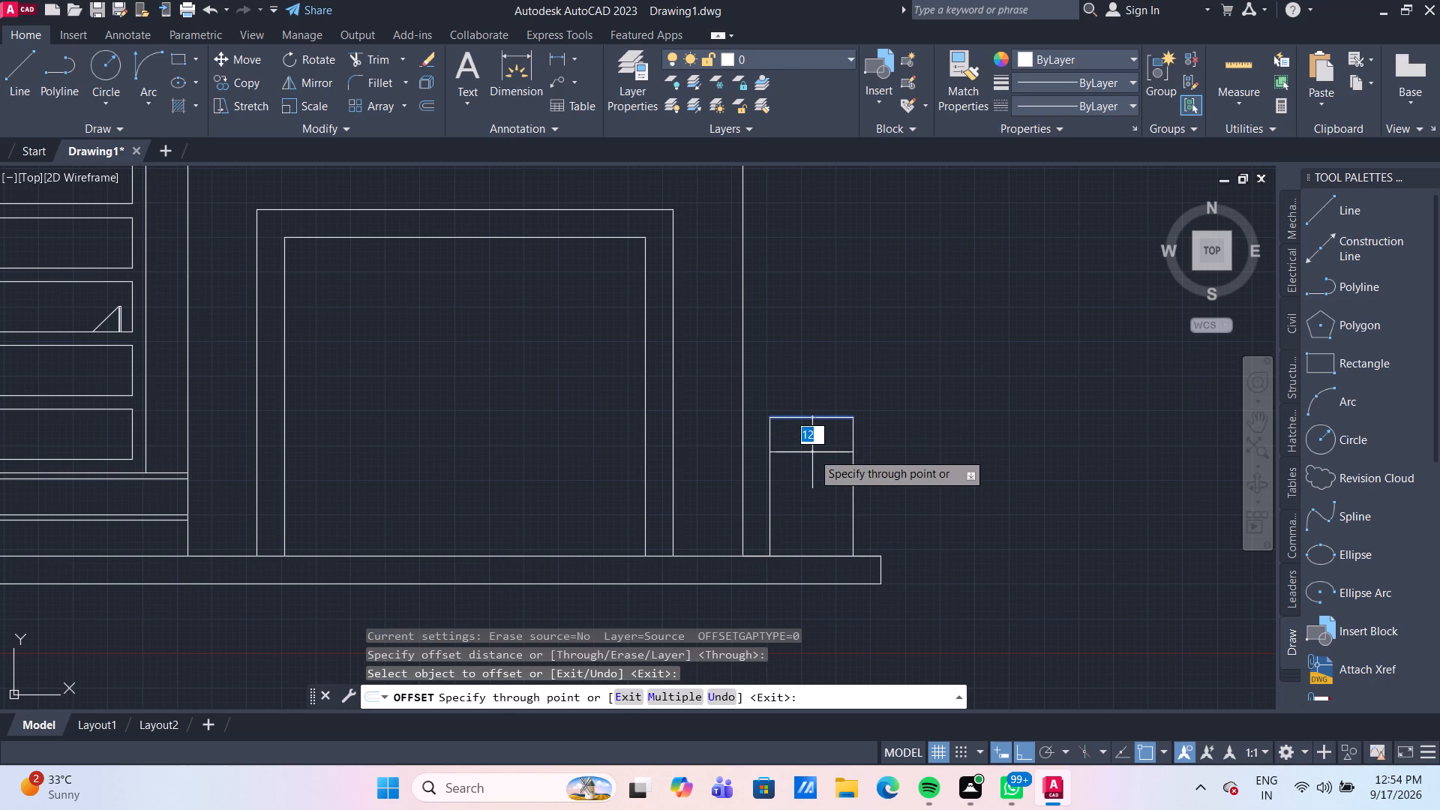
pyautogui.write('10')
pyautogui.press('Return')
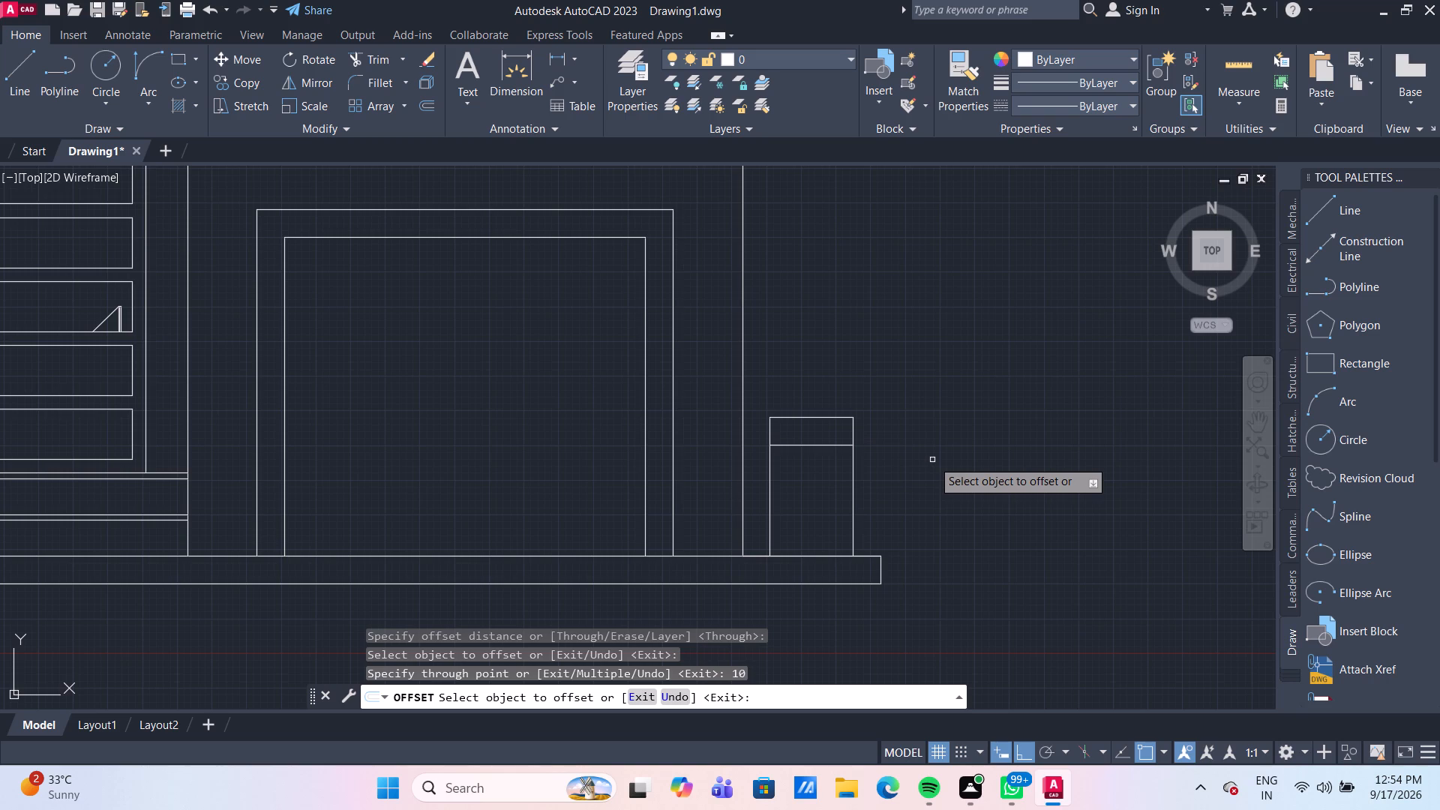
pyautogui.press('Escape')
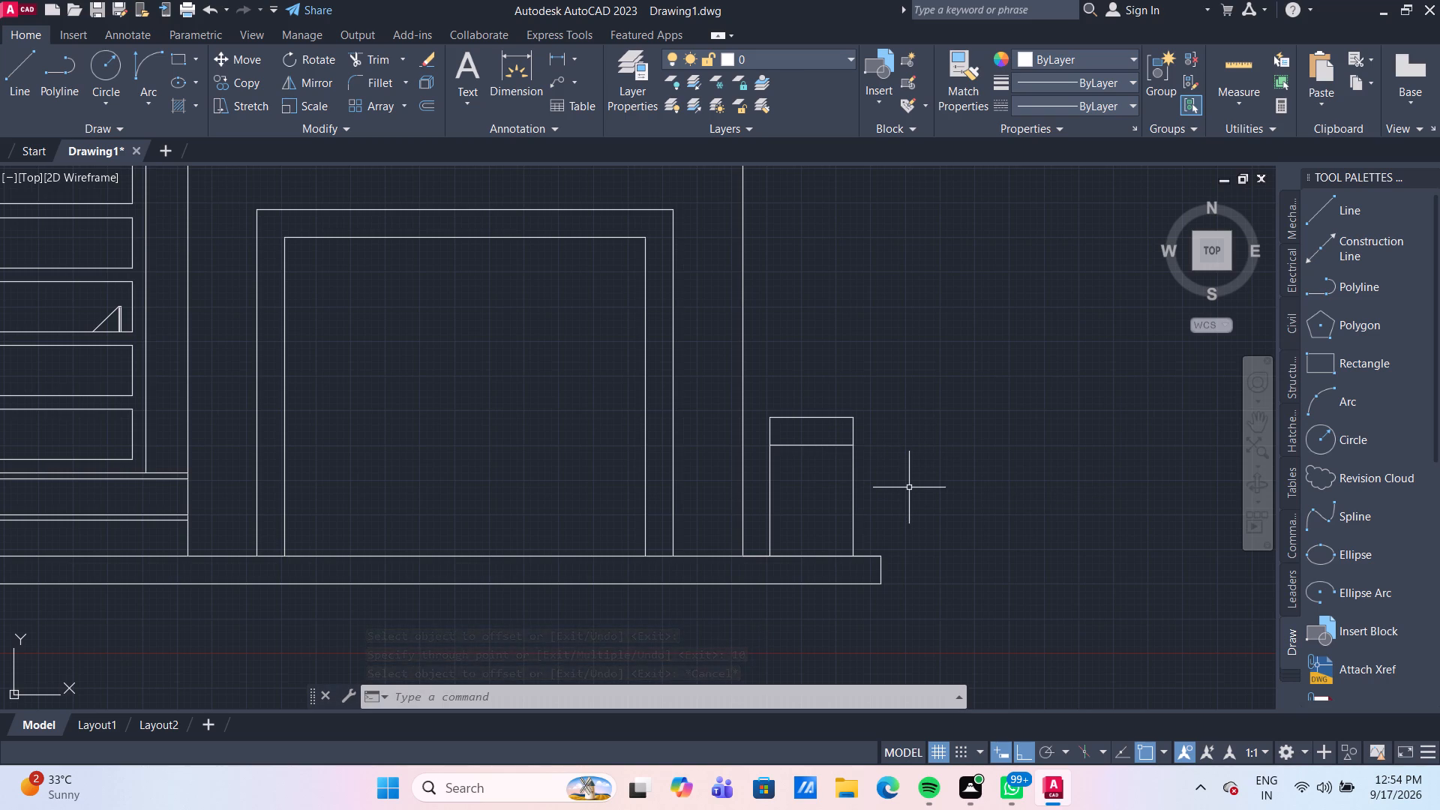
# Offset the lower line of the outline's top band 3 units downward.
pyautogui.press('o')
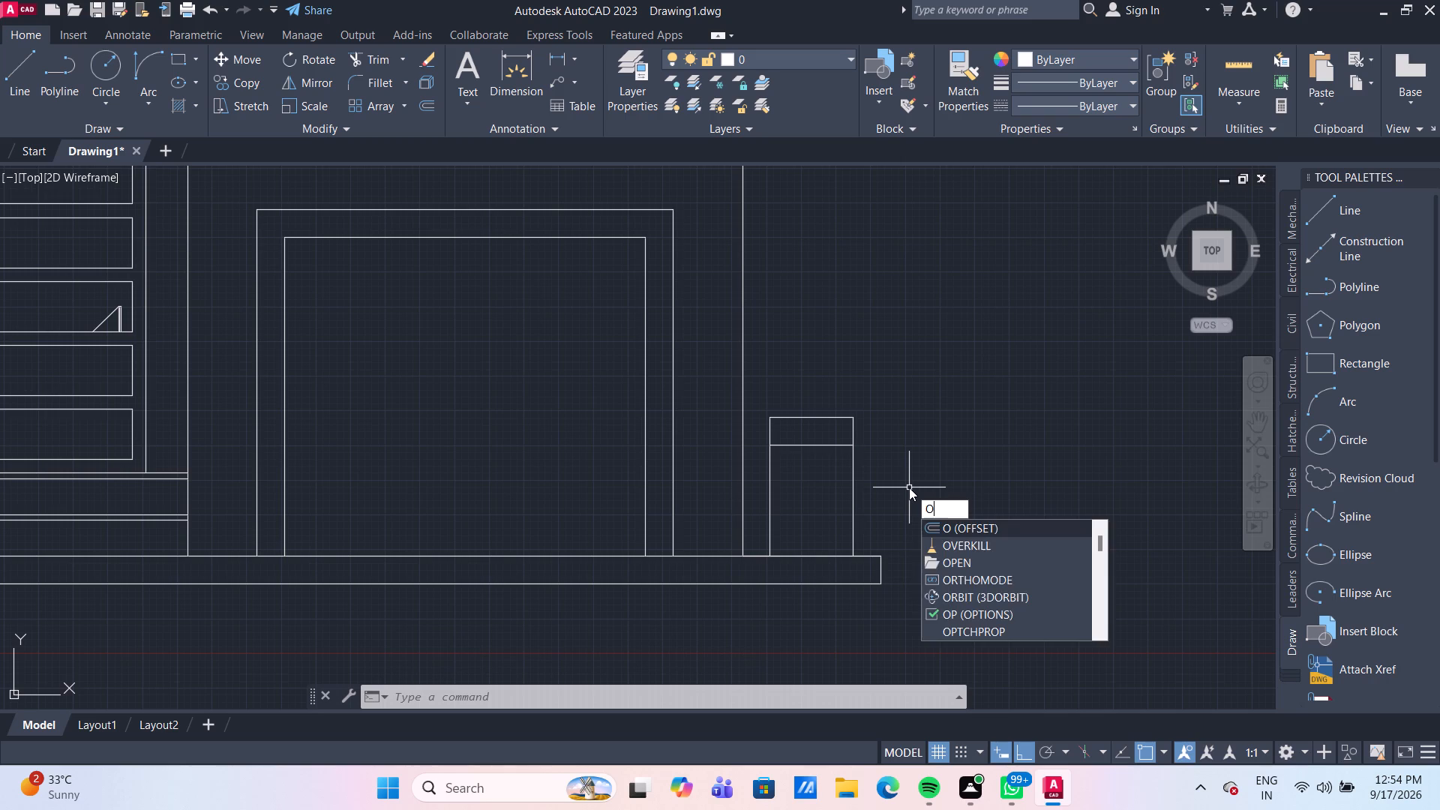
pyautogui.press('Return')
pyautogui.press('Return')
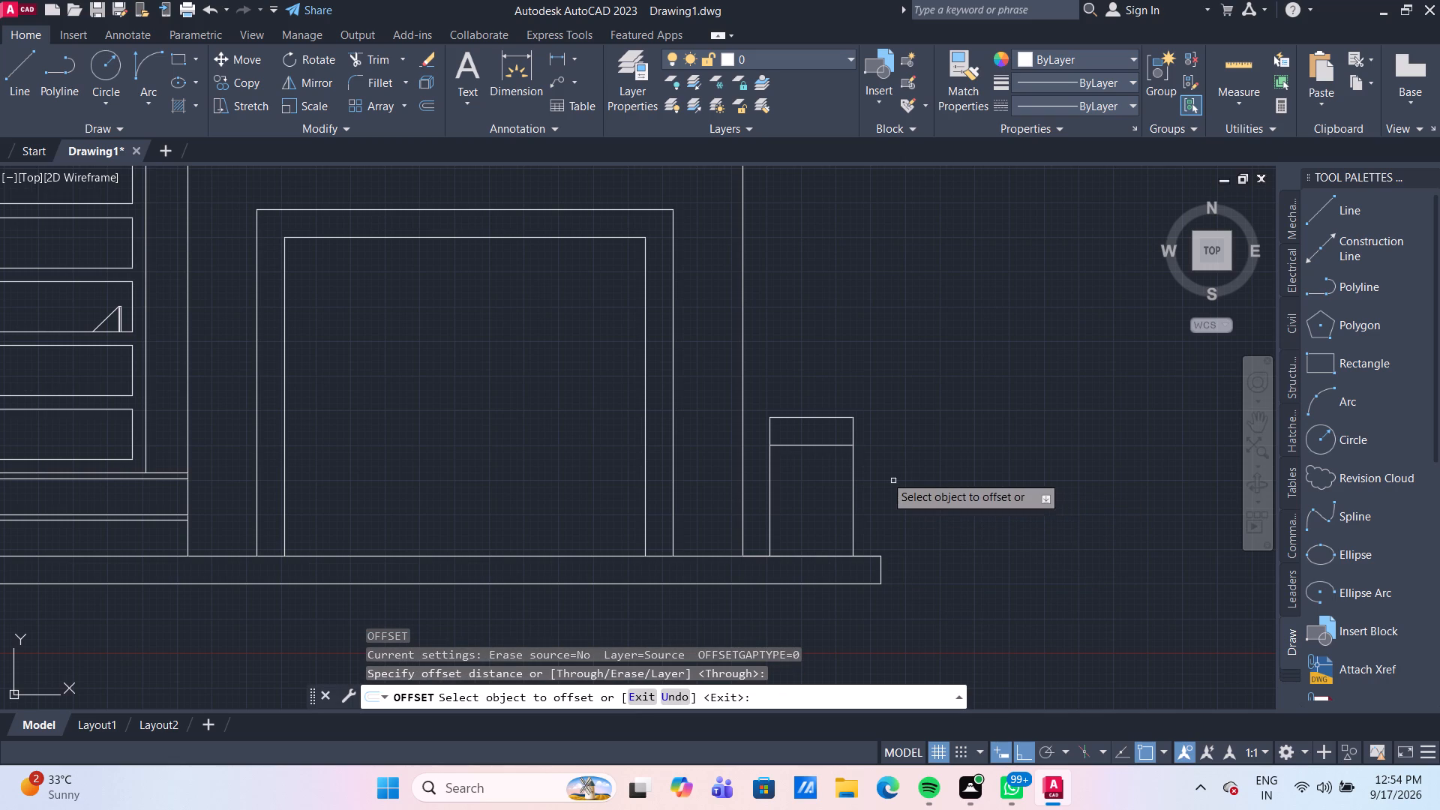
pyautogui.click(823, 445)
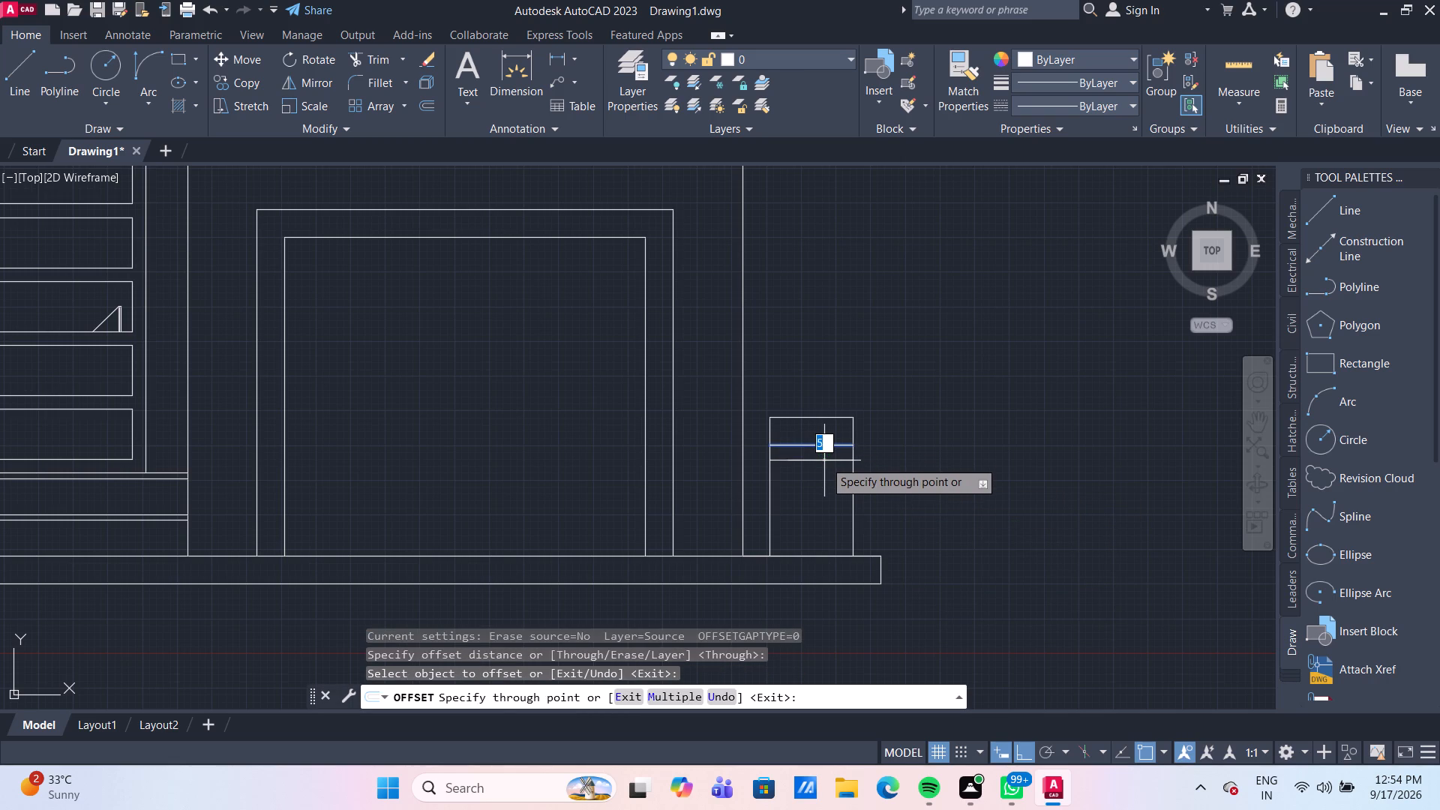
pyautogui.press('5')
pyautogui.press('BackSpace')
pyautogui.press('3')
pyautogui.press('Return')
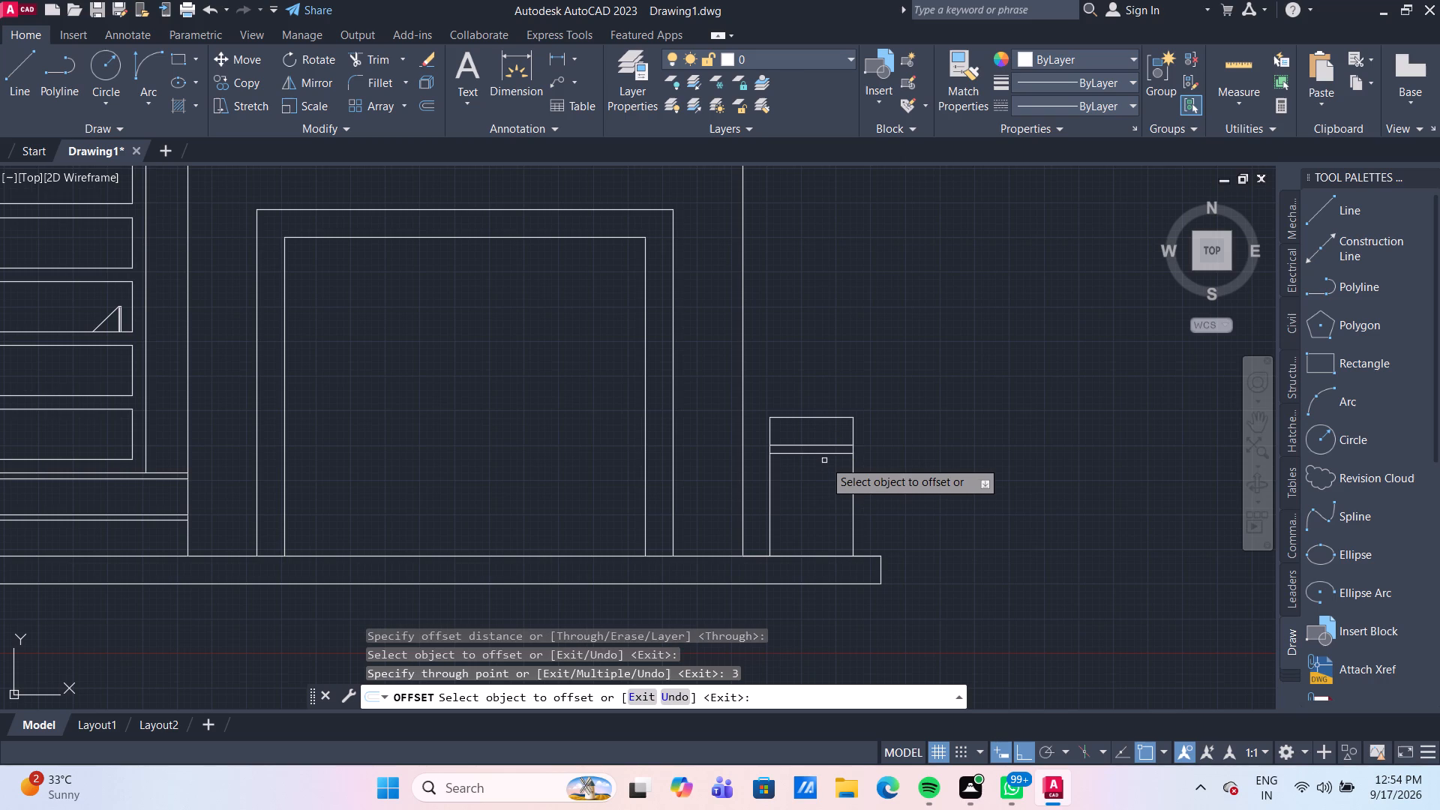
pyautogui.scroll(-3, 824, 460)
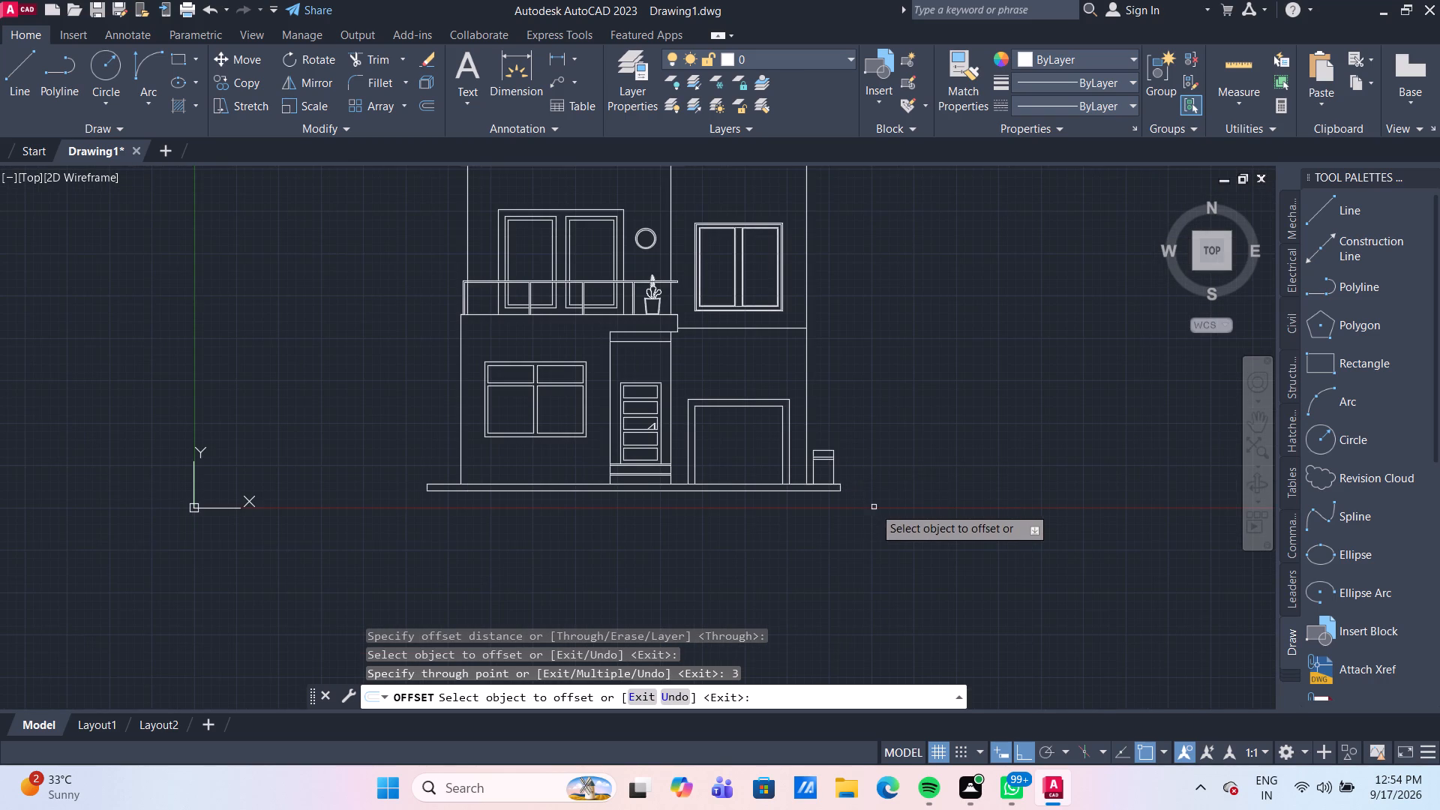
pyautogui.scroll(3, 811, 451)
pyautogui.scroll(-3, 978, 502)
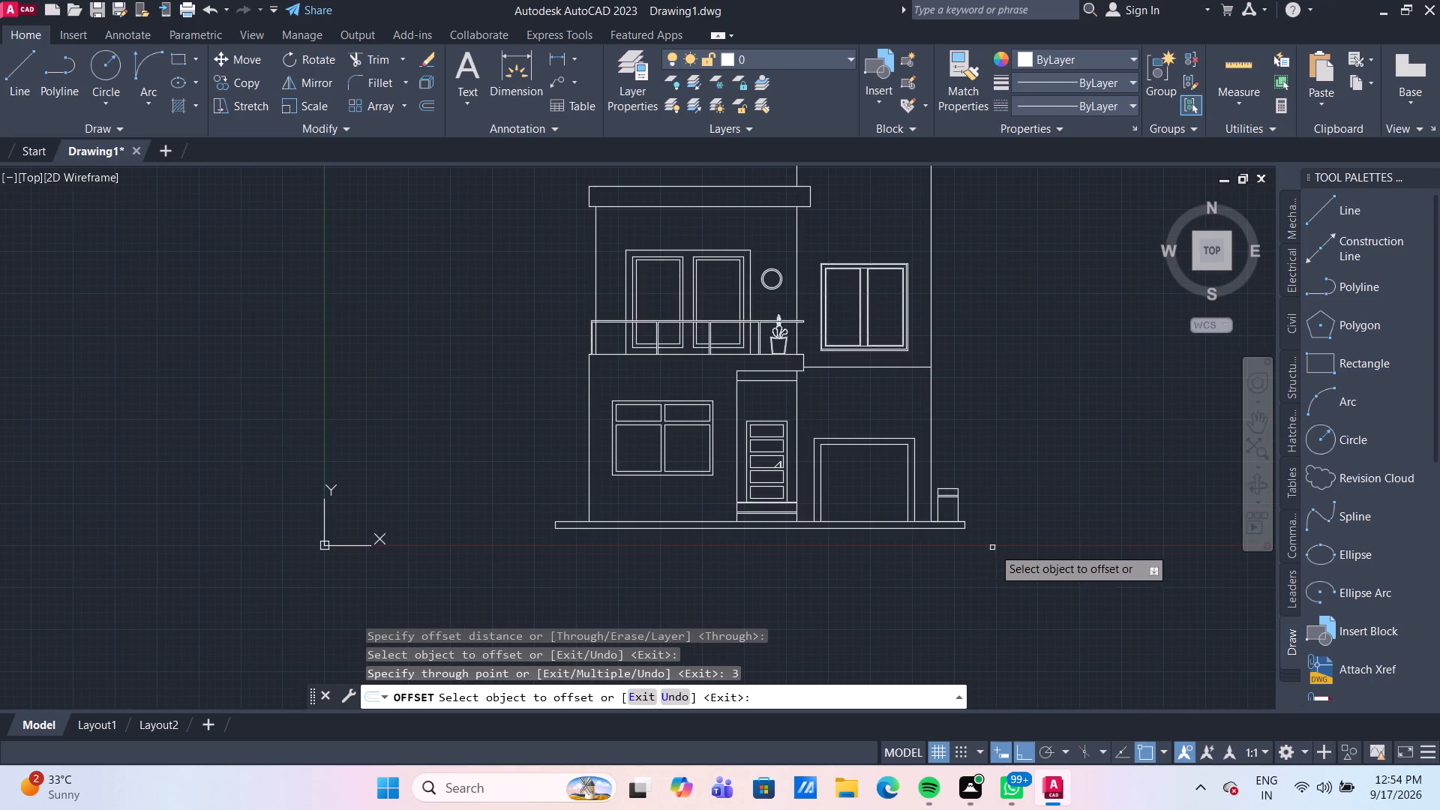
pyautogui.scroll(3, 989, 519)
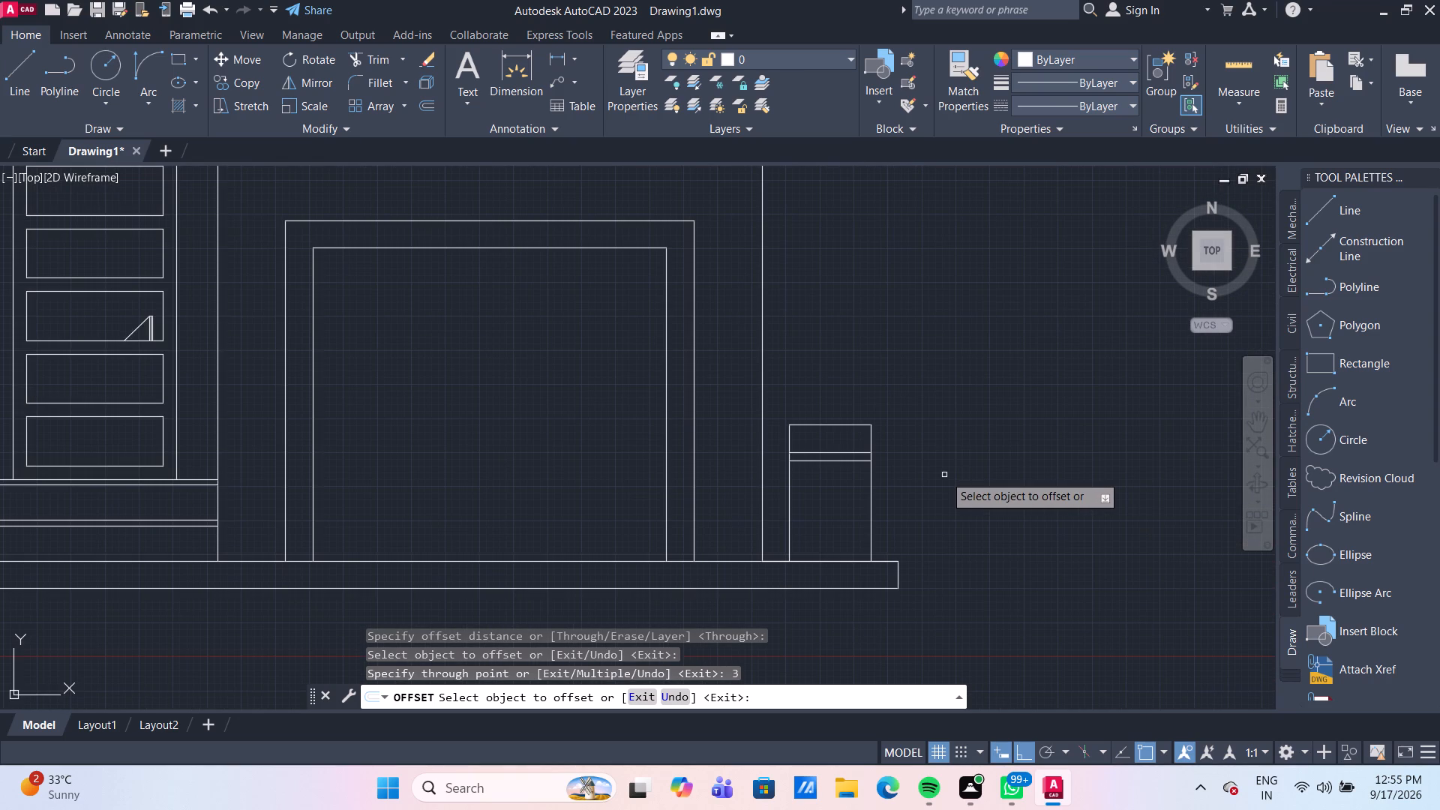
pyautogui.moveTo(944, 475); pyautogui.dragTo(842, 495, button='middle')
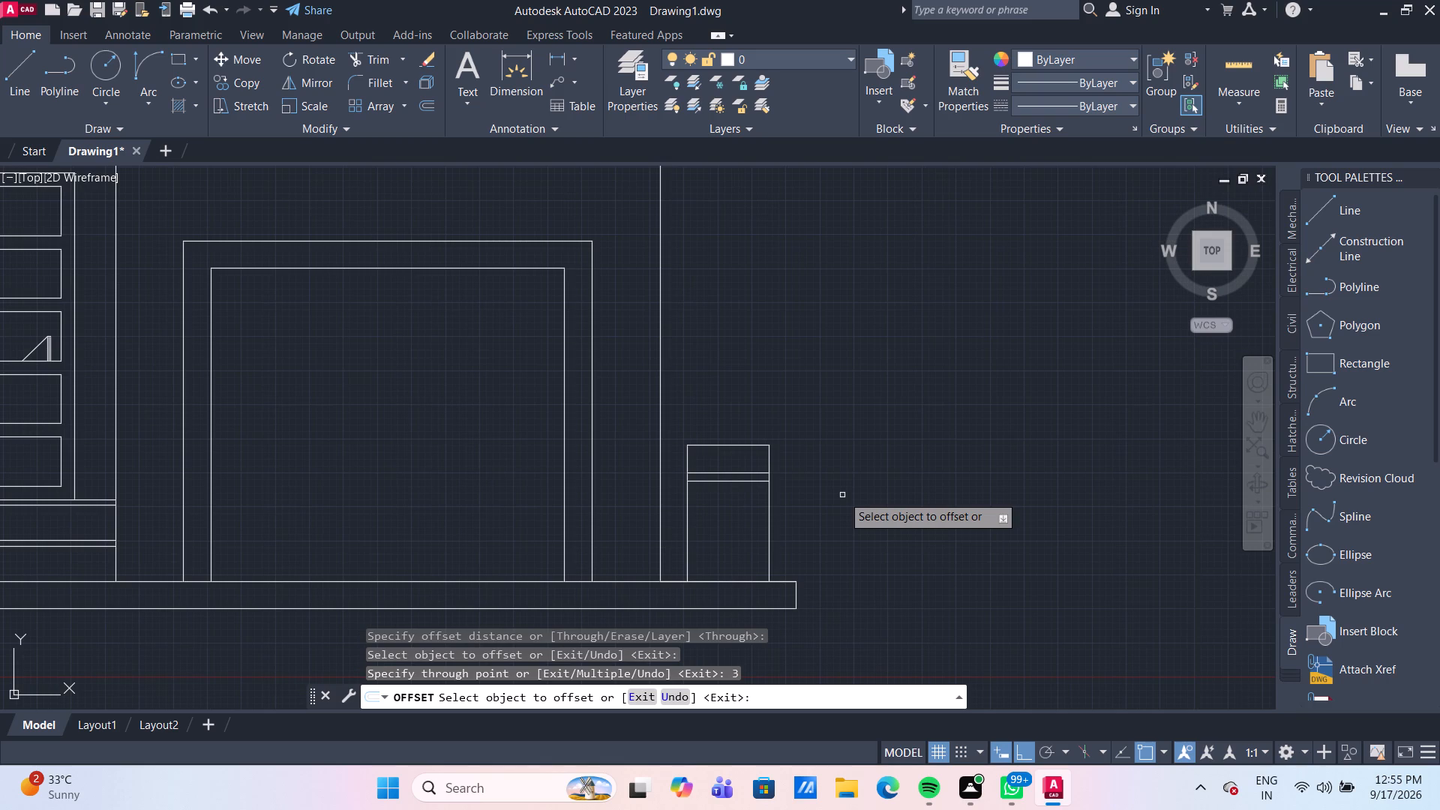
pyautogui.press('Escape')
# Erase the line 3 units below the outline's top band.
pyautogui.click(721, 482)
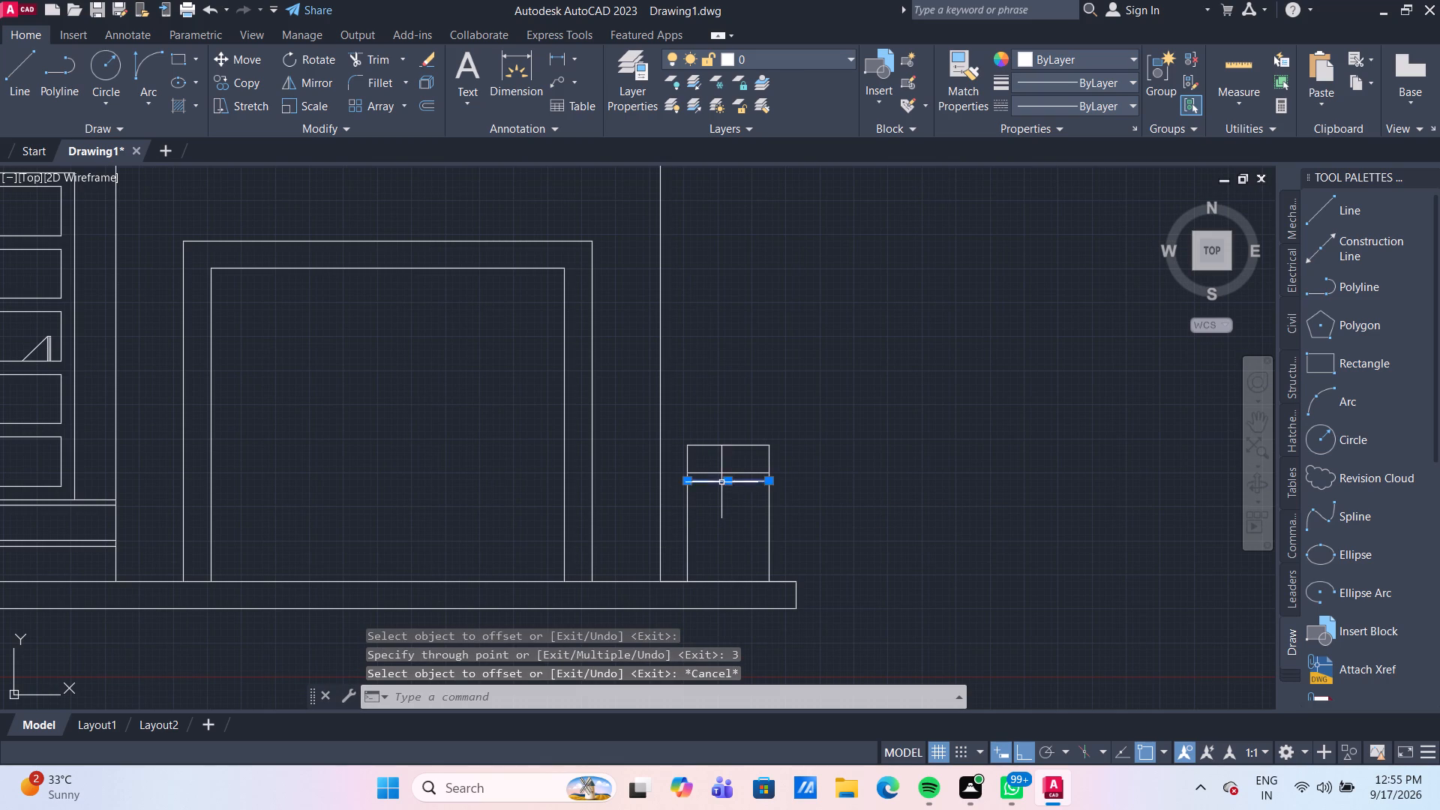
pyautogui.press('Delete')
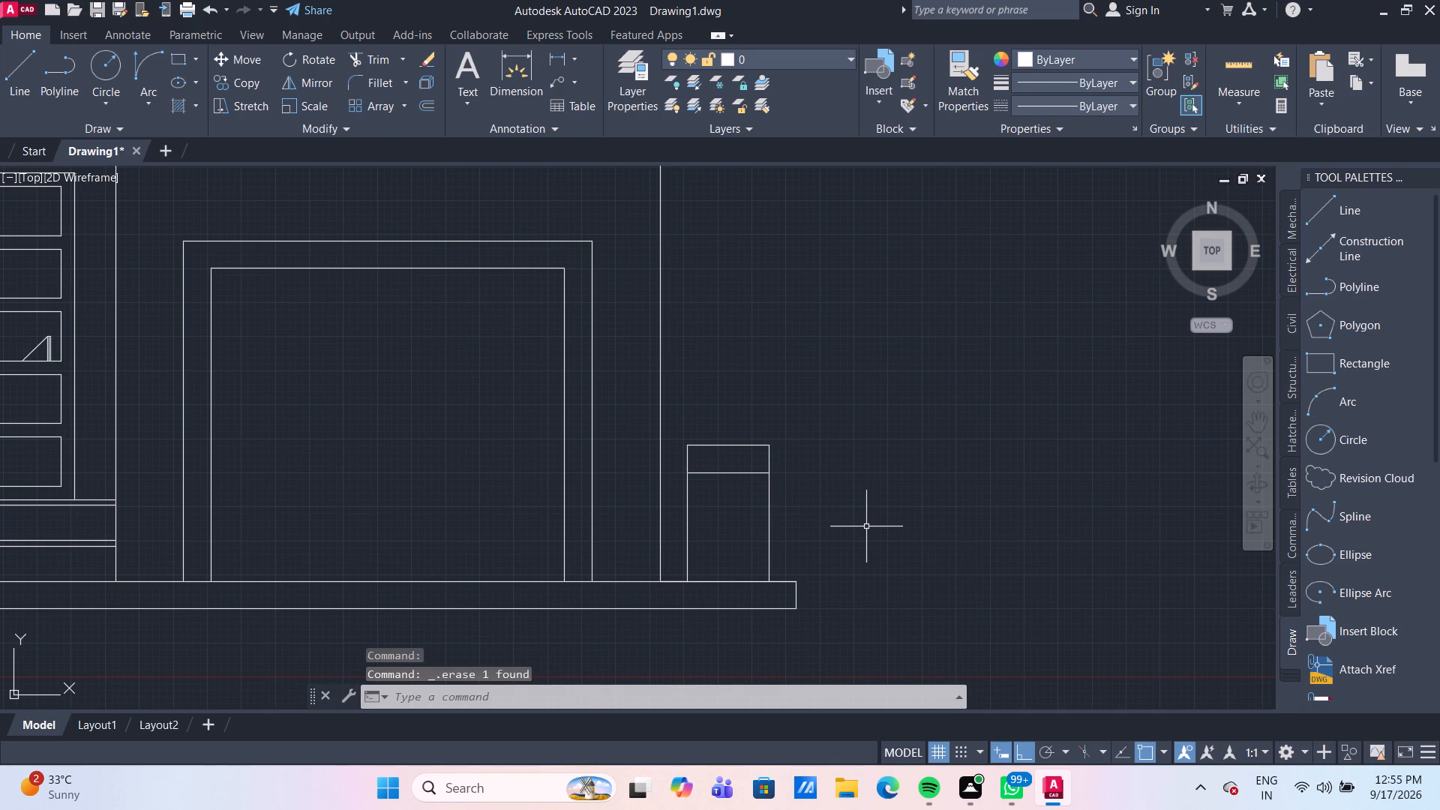
# Offset the lower line of the outline's top band 5 units downward.
pyautogui.press('o')
pyautogui.press('Return')
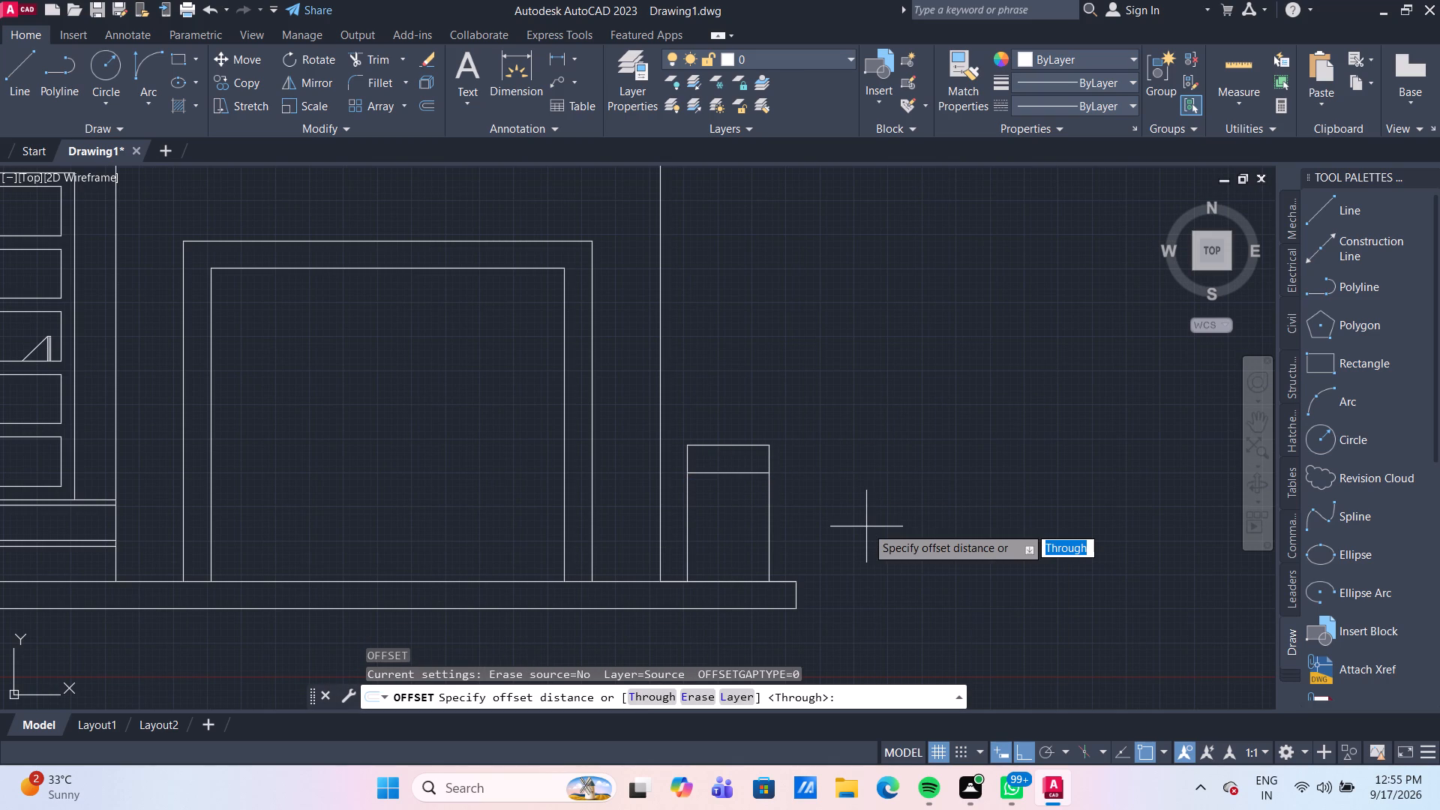
pyautogui.press('Return')
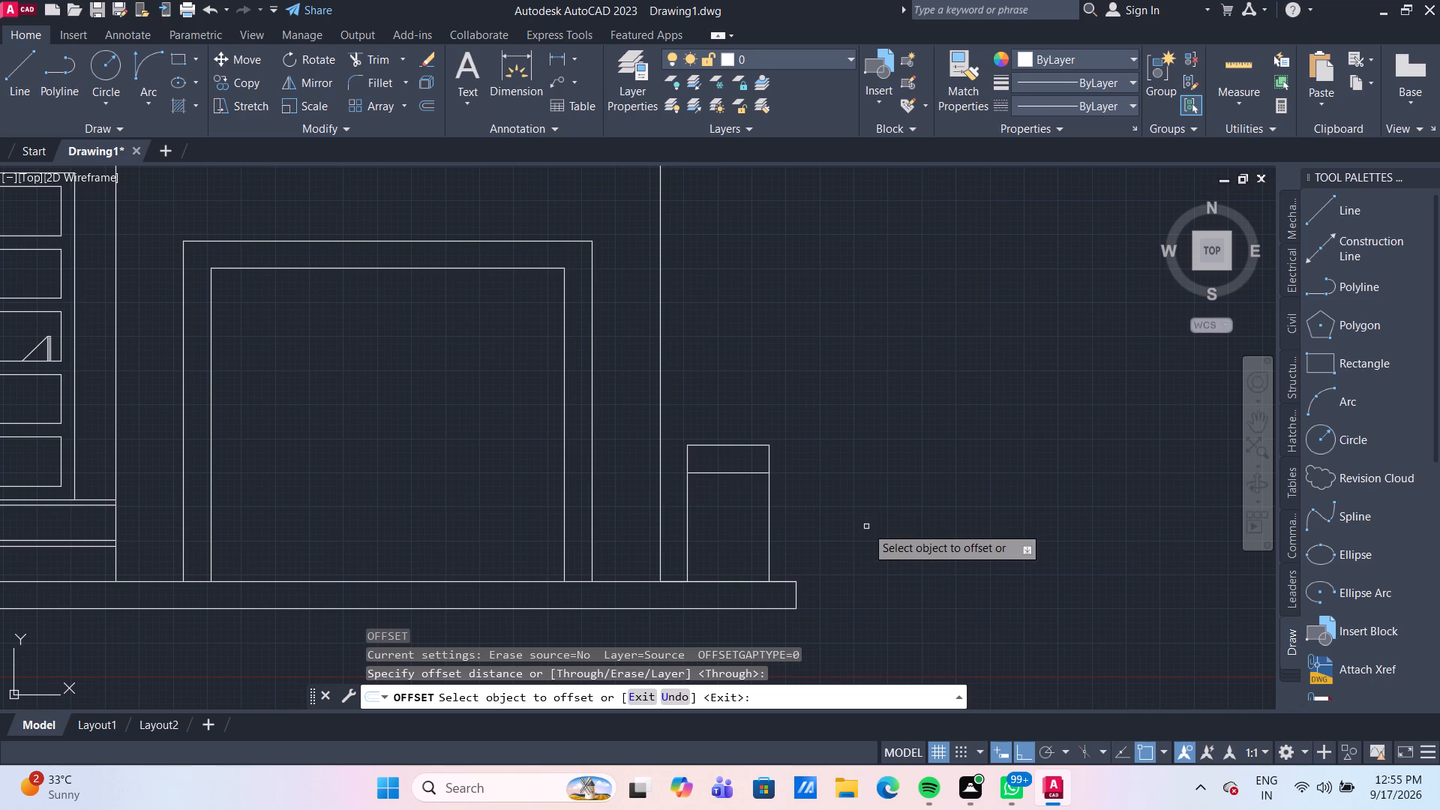
pyautogui.click(739, 475)
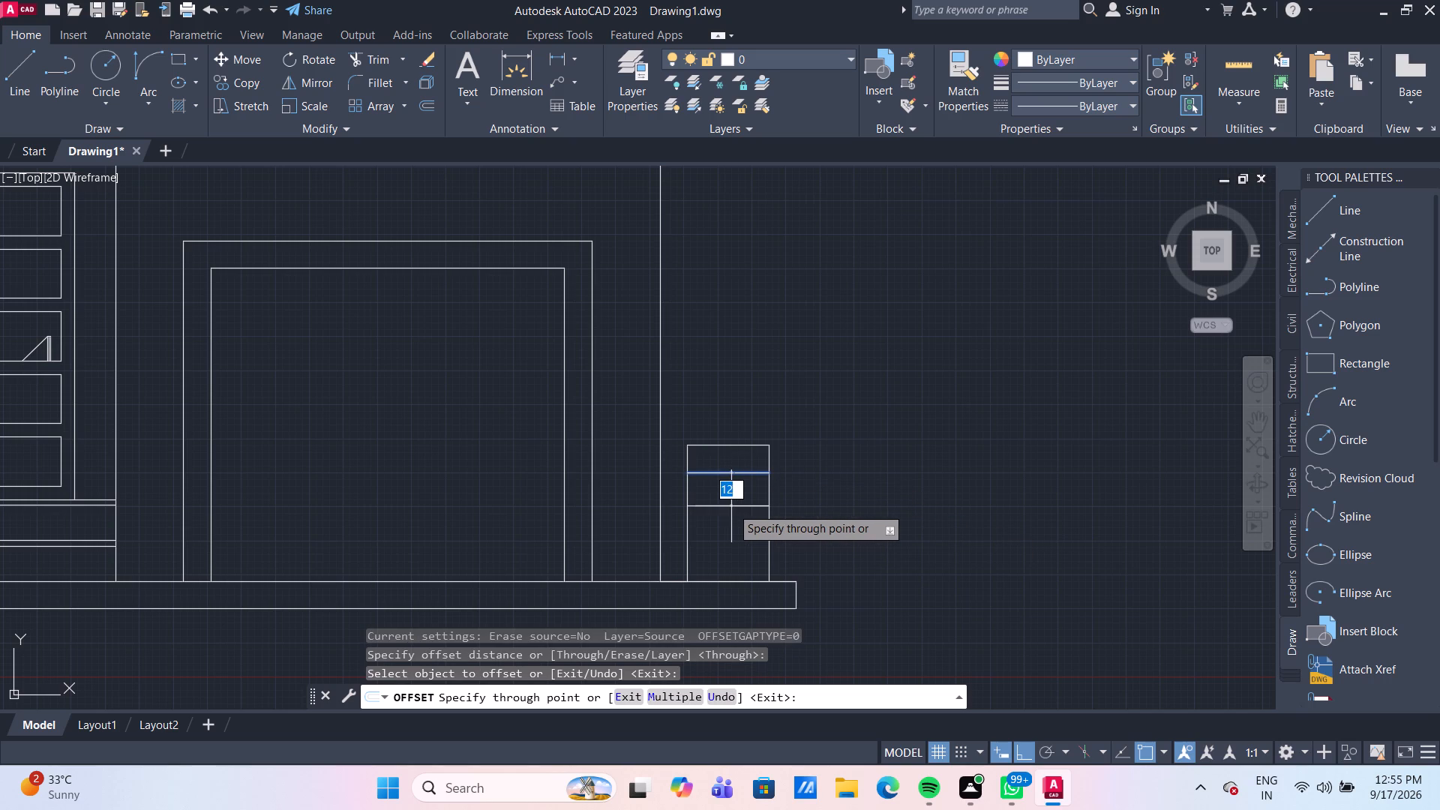
pyautogui.press('5')
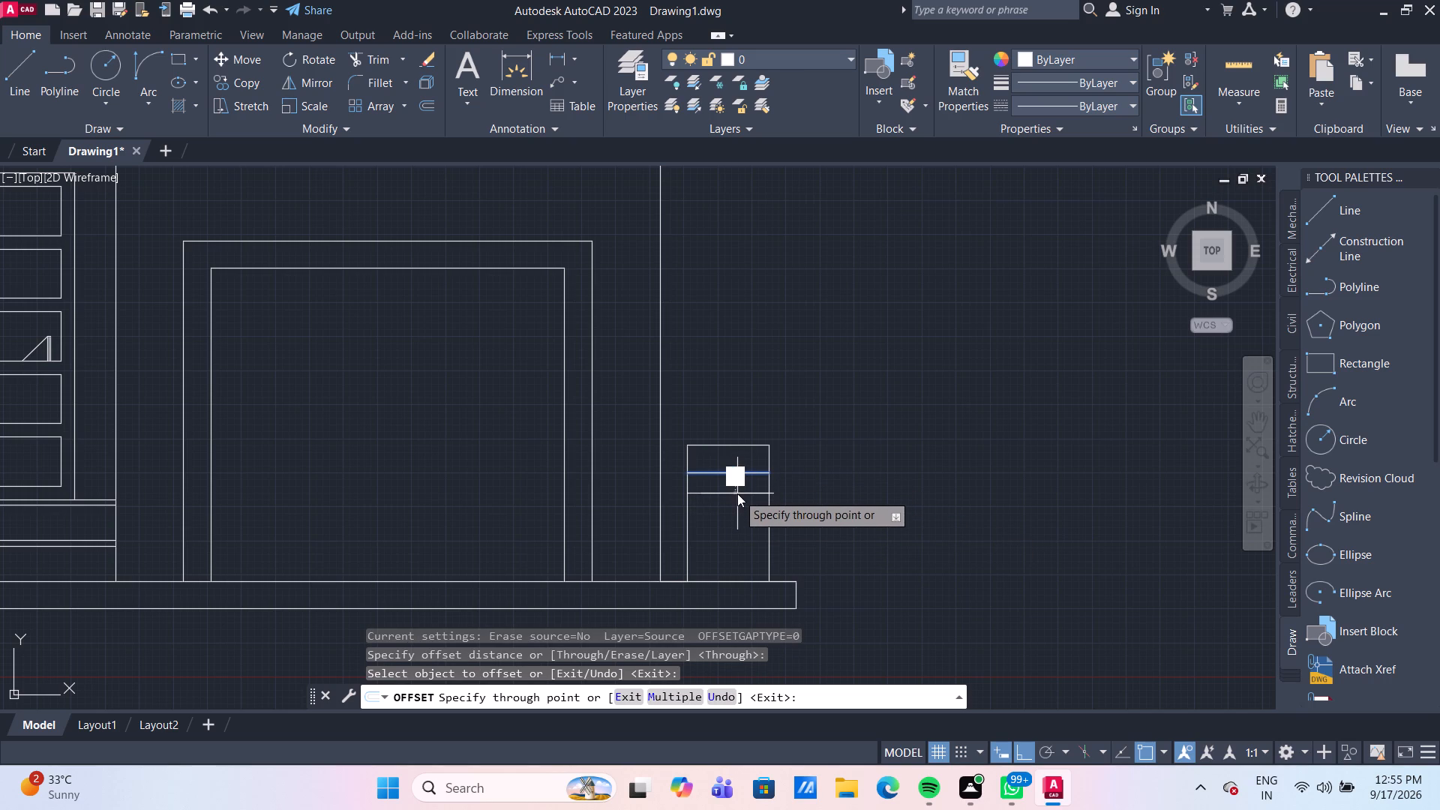
pyautogui.press('Return')
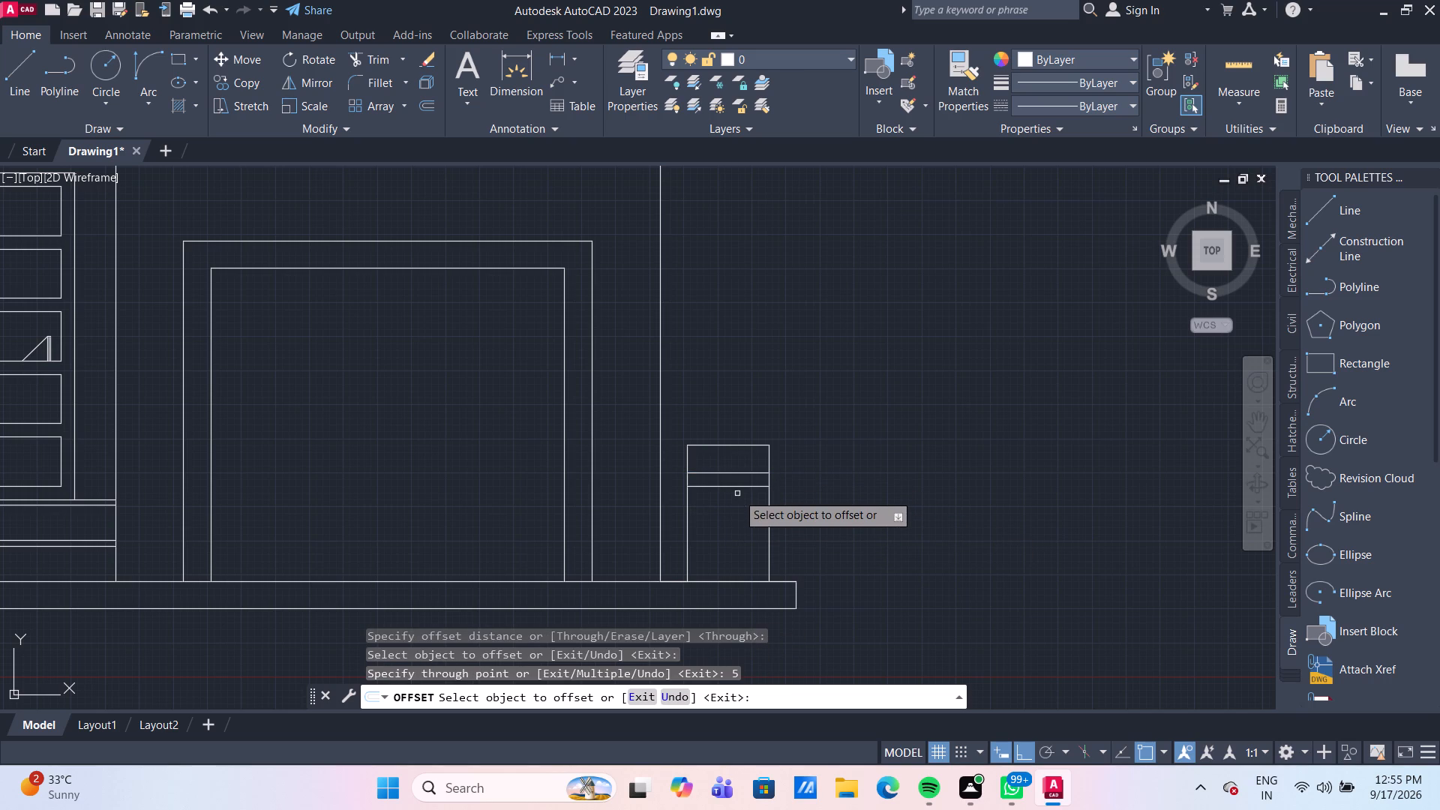
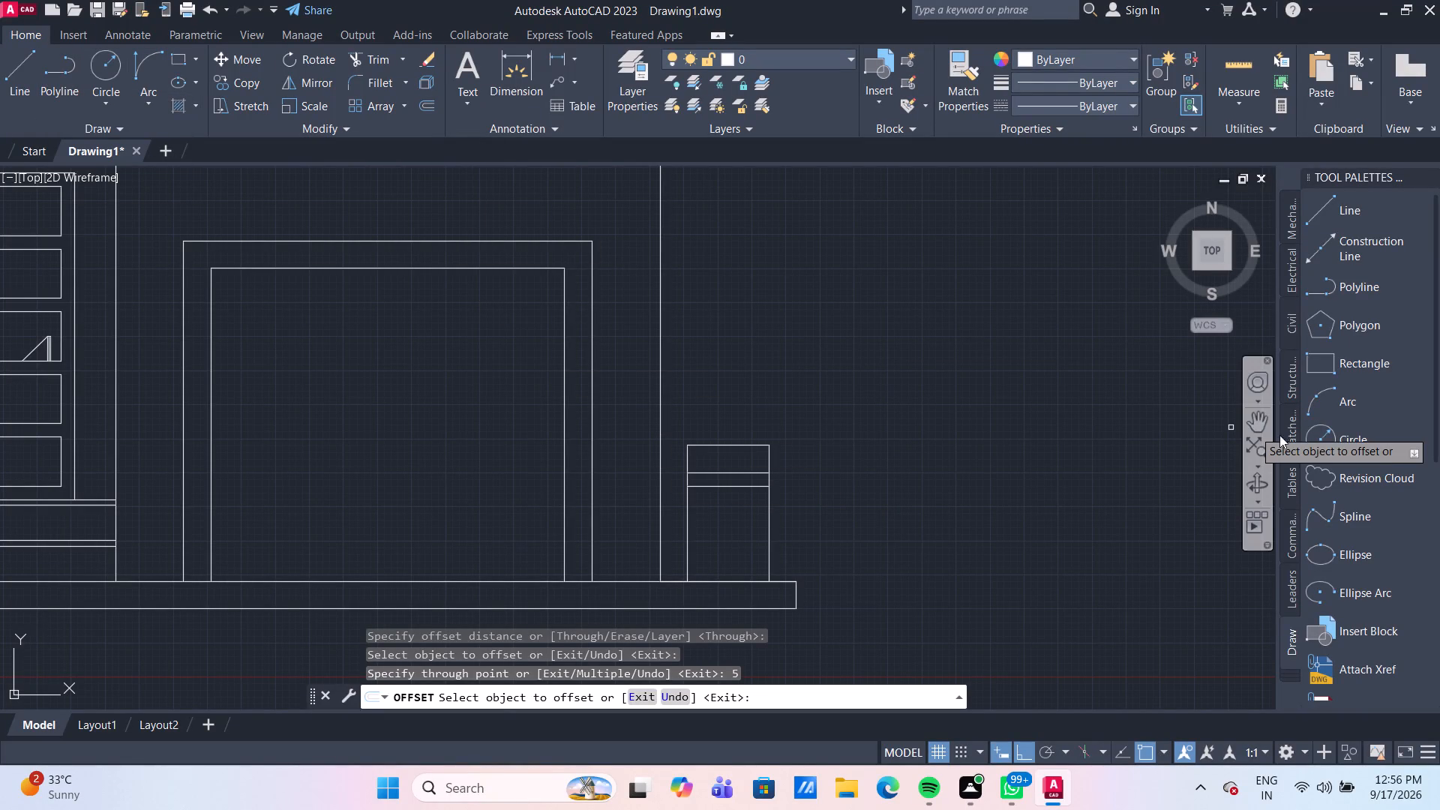
# With Ortho off, draw a spline from the small upright element's top edge, forming a slender pointed leaf that returns to that edge.
pyautogui.click(1347, 513)
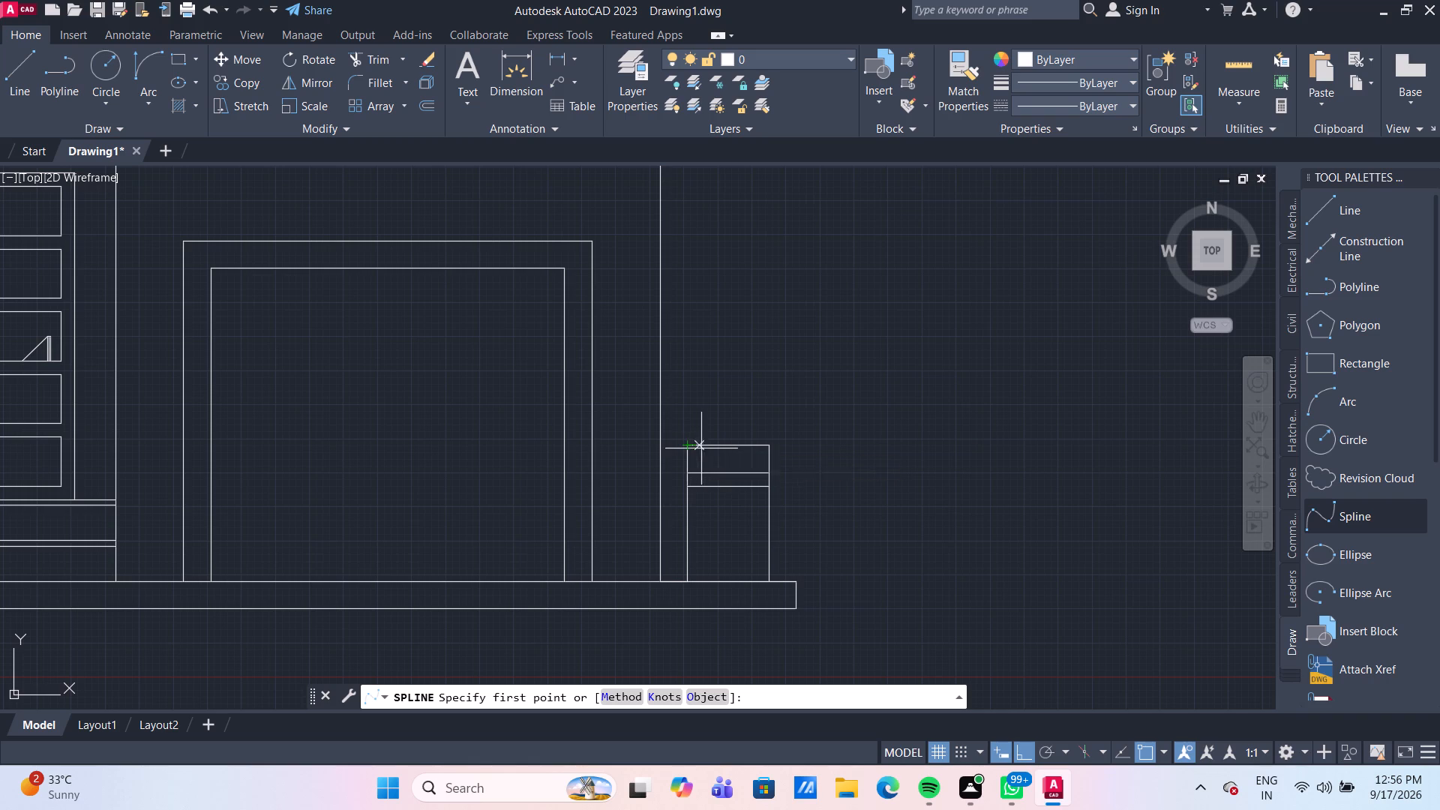
pyautogui.click(703, 448)
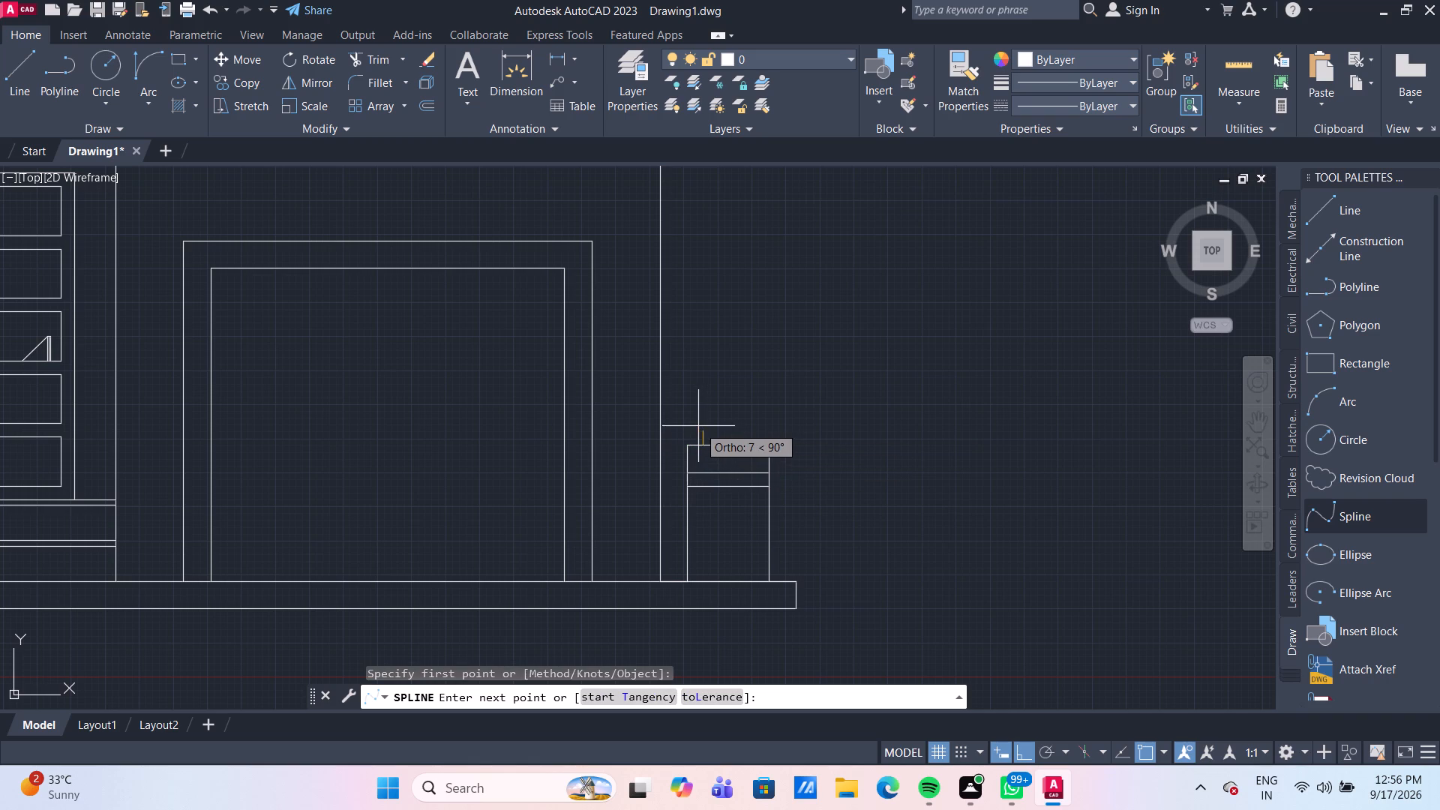
pyautogui.click(697, 425)
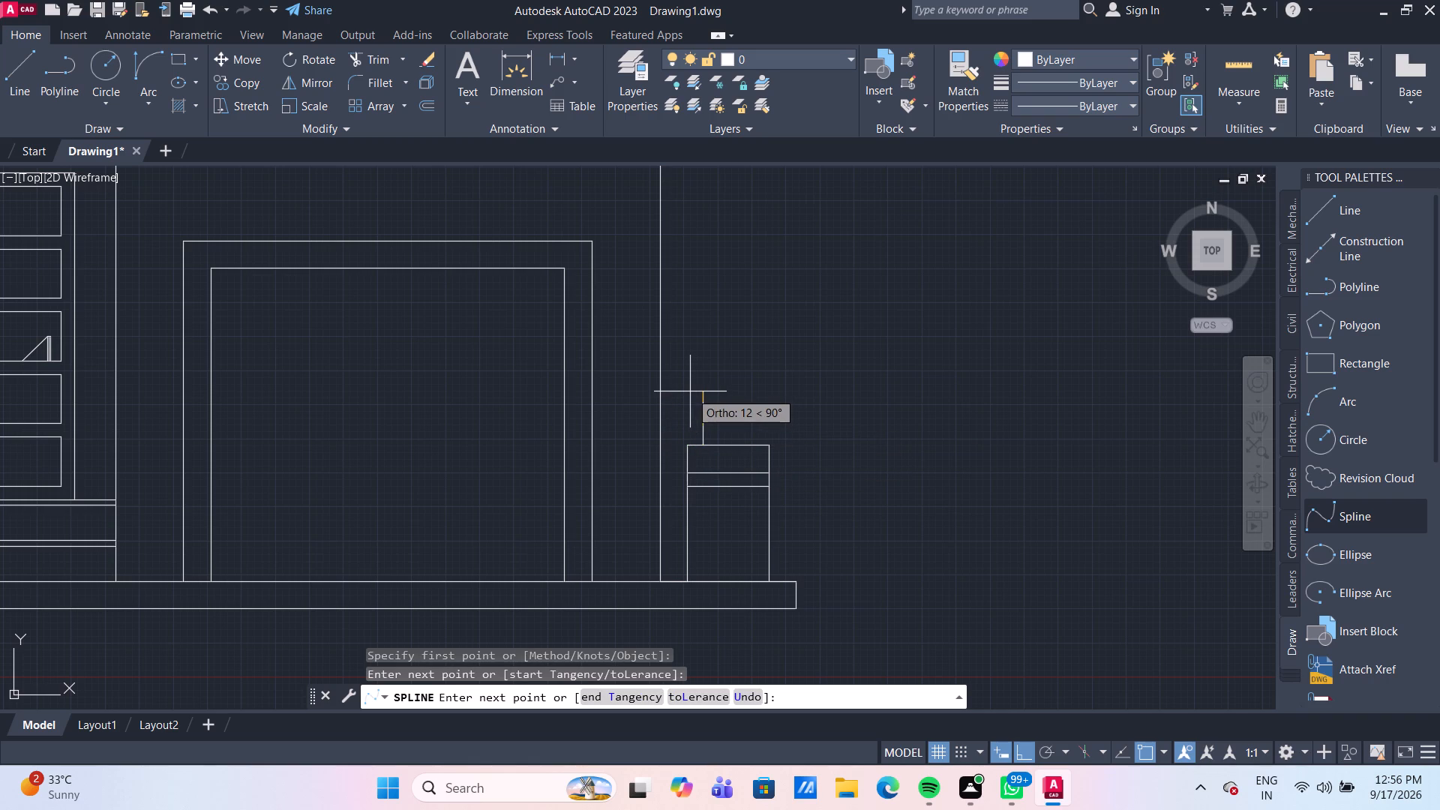
pyautogui.click(690, 391)
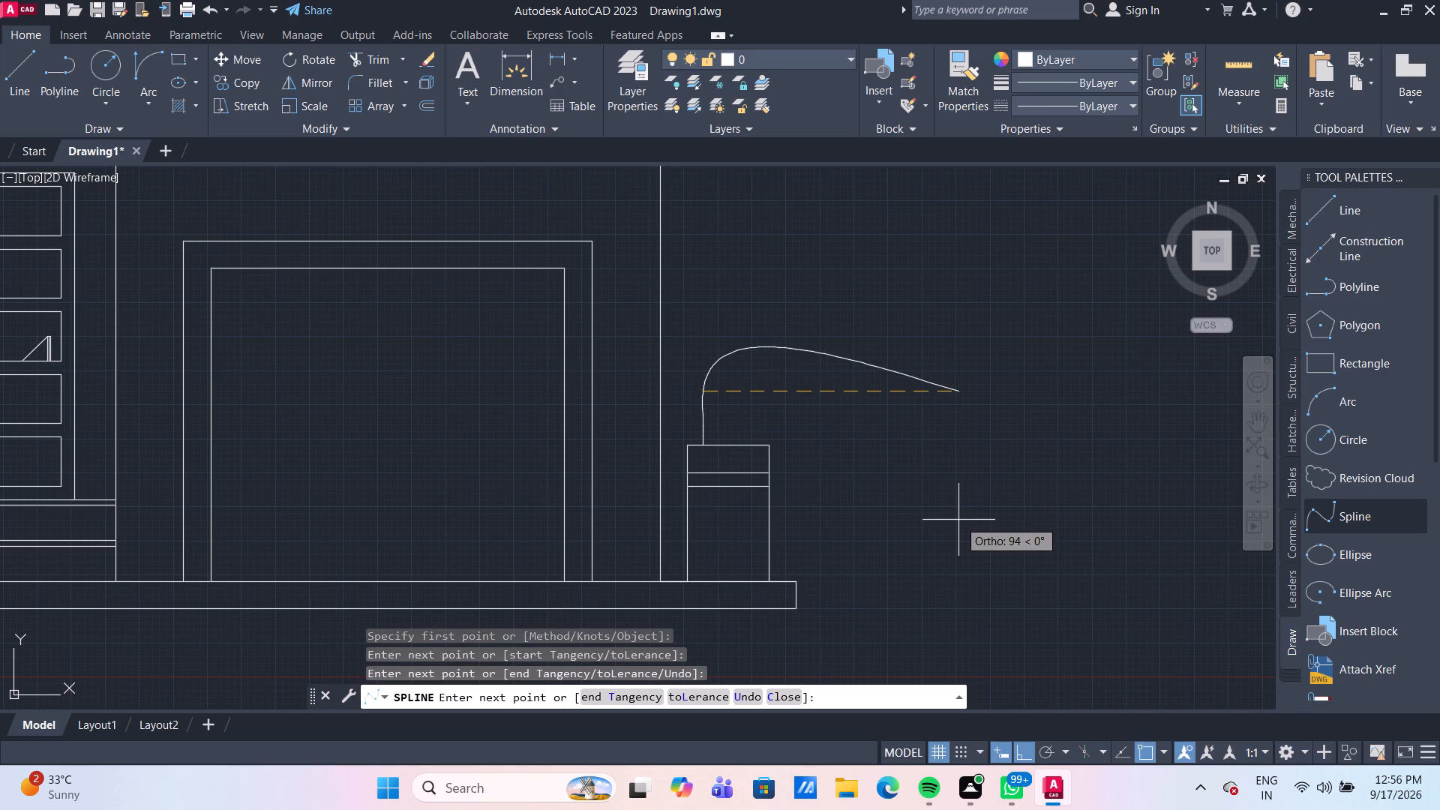
pyautogui.click(1020, 749)
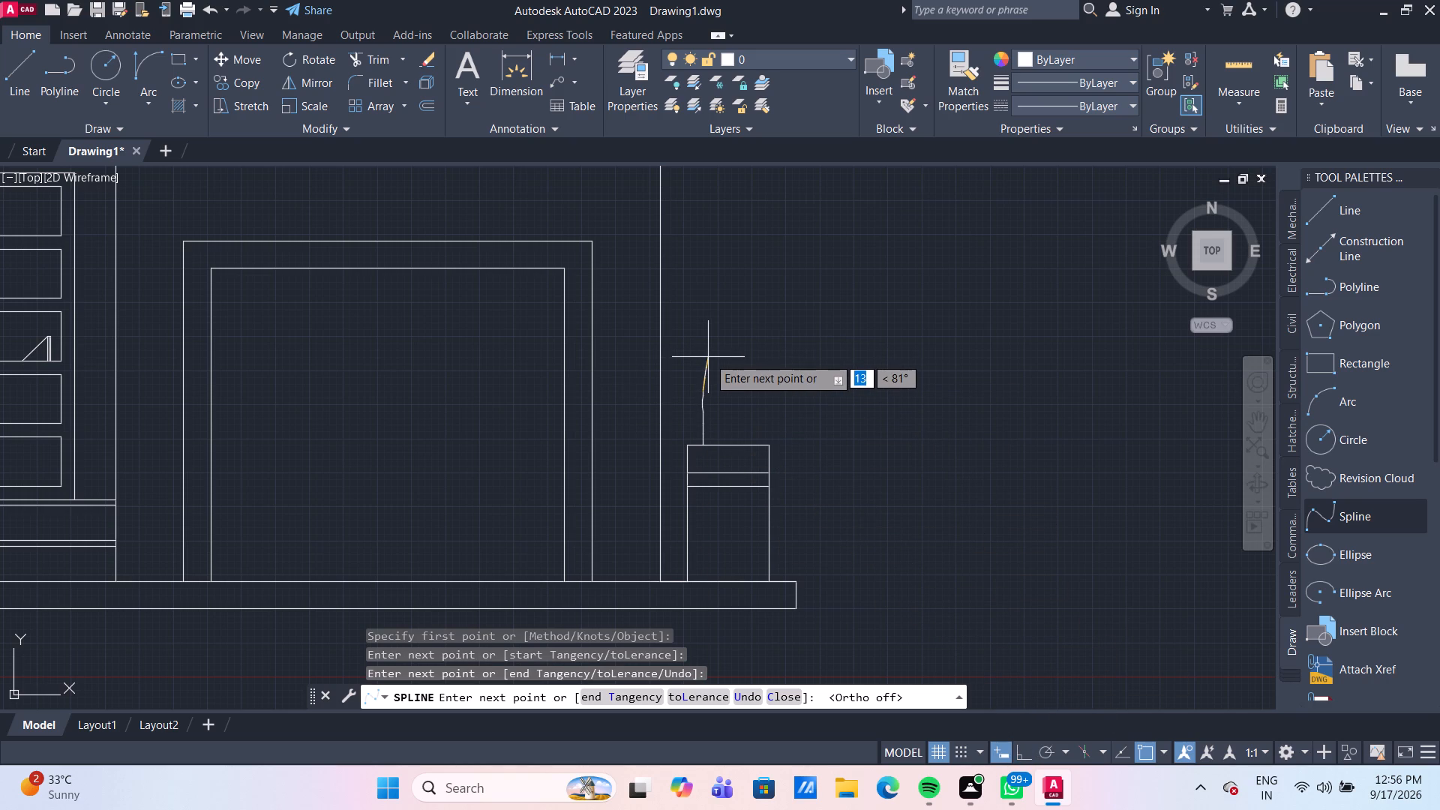
pyautogui.hotkey('ctrl', 'z')
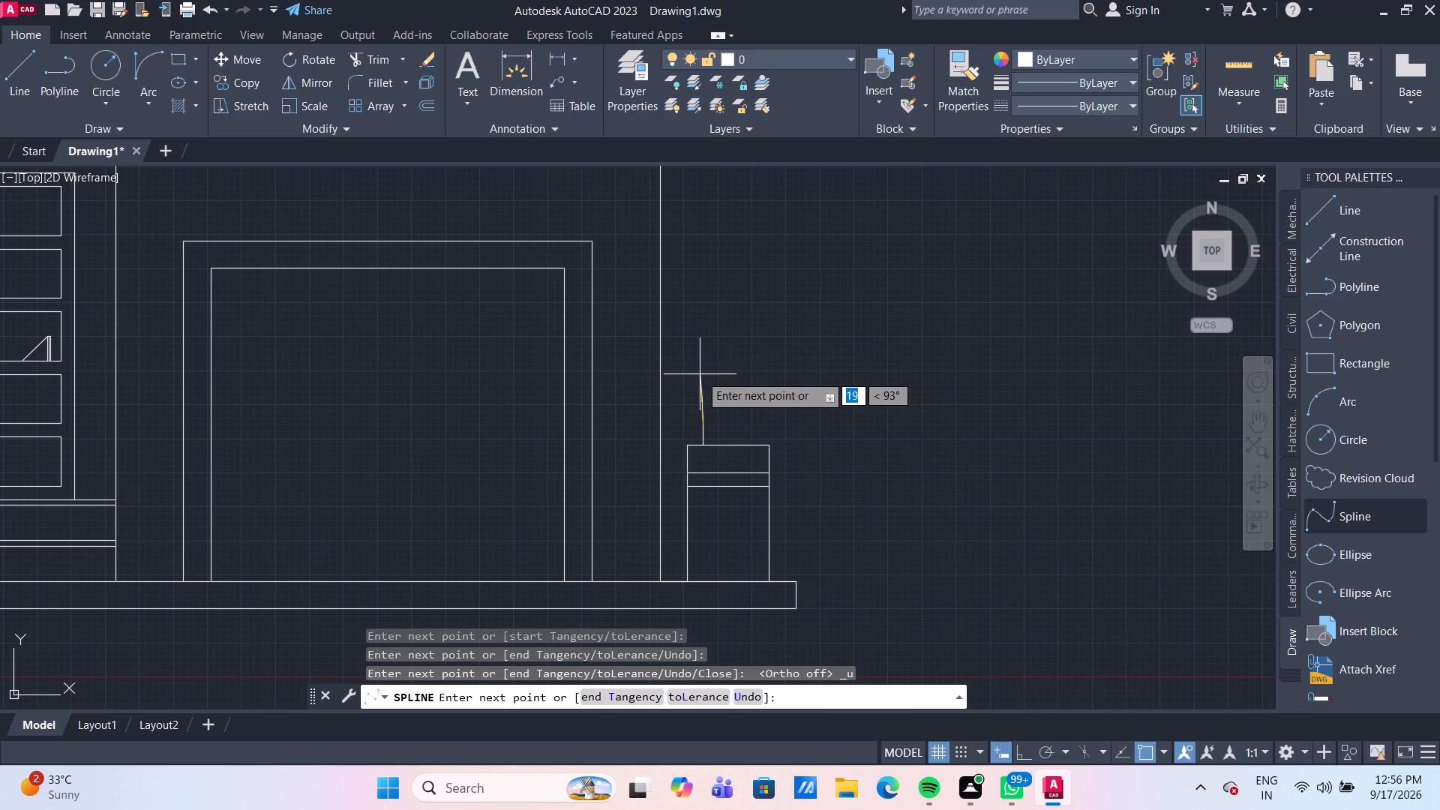
pyautogui.hotkey('ctrl', 'z')
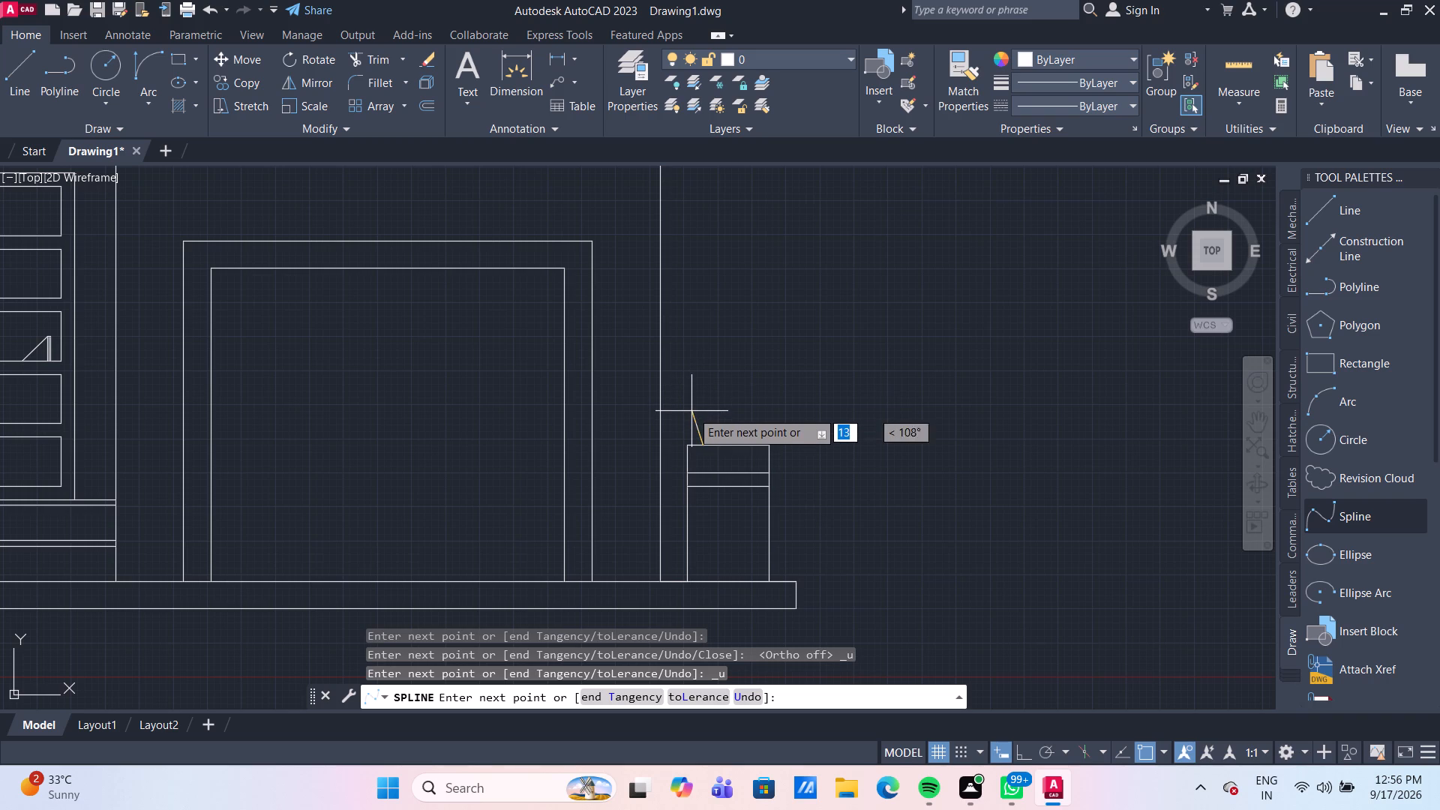
pyautogui.click(696, 412)
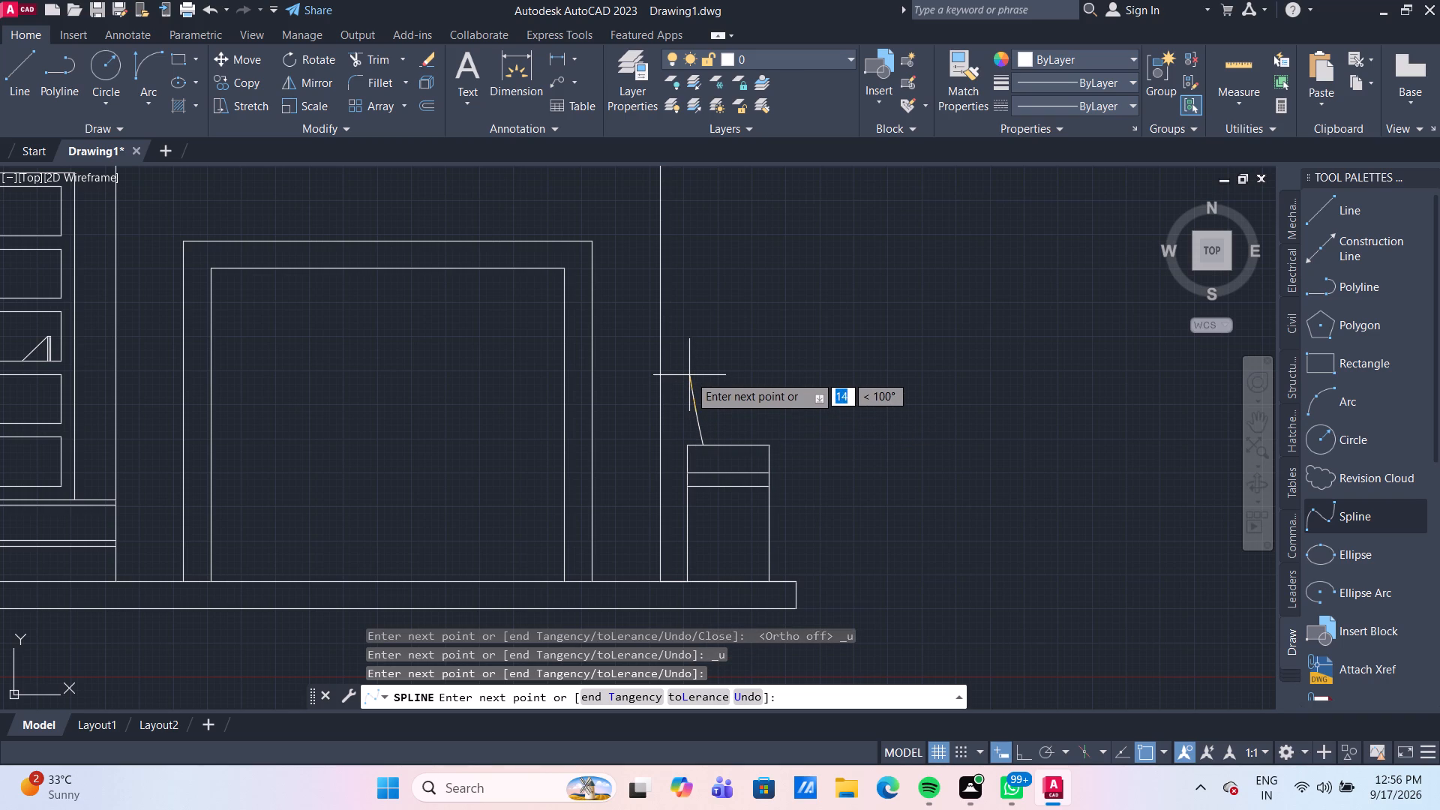
pyautogui.click(689, 375)
pyautogui.click(689, 351)
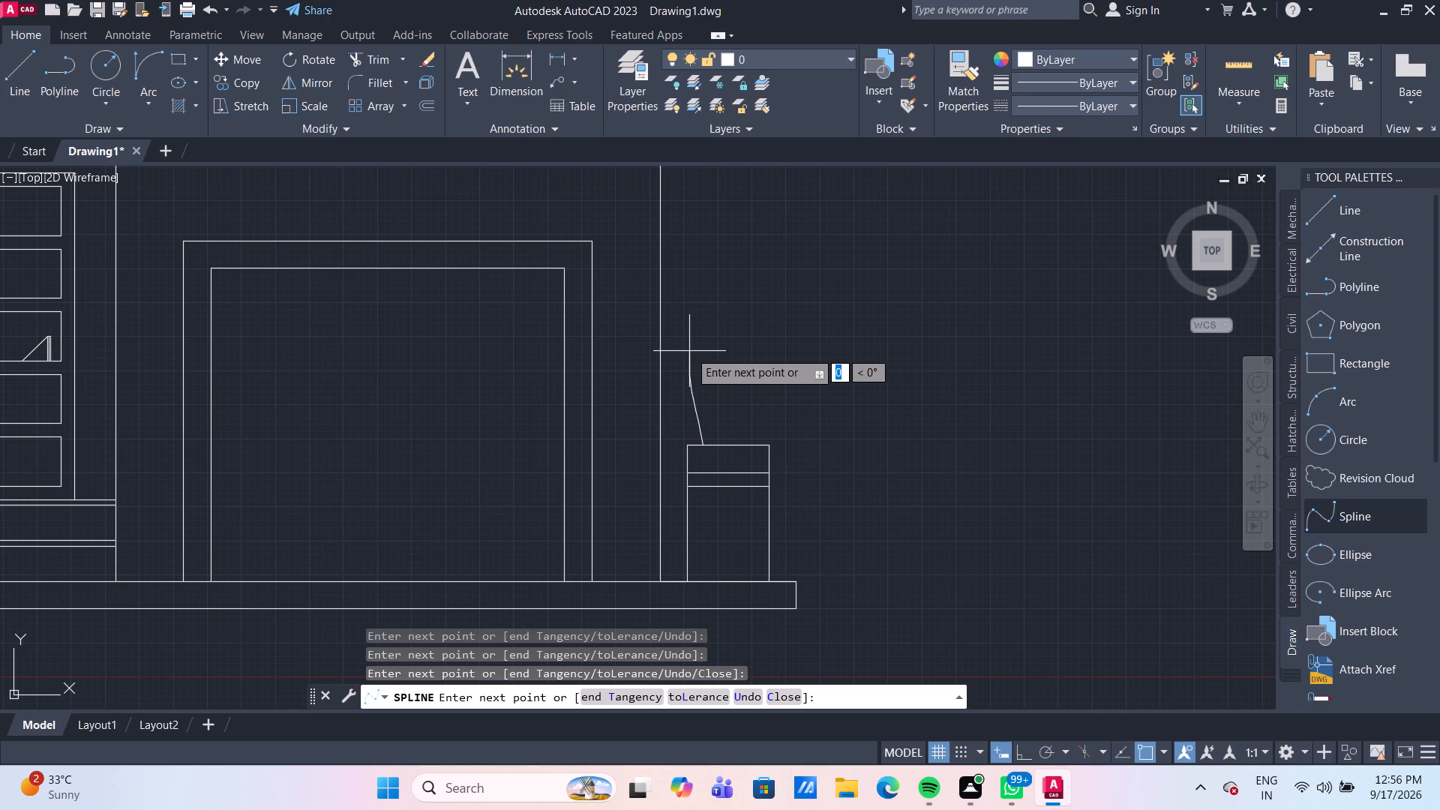
pyautogui.click(693, 319)
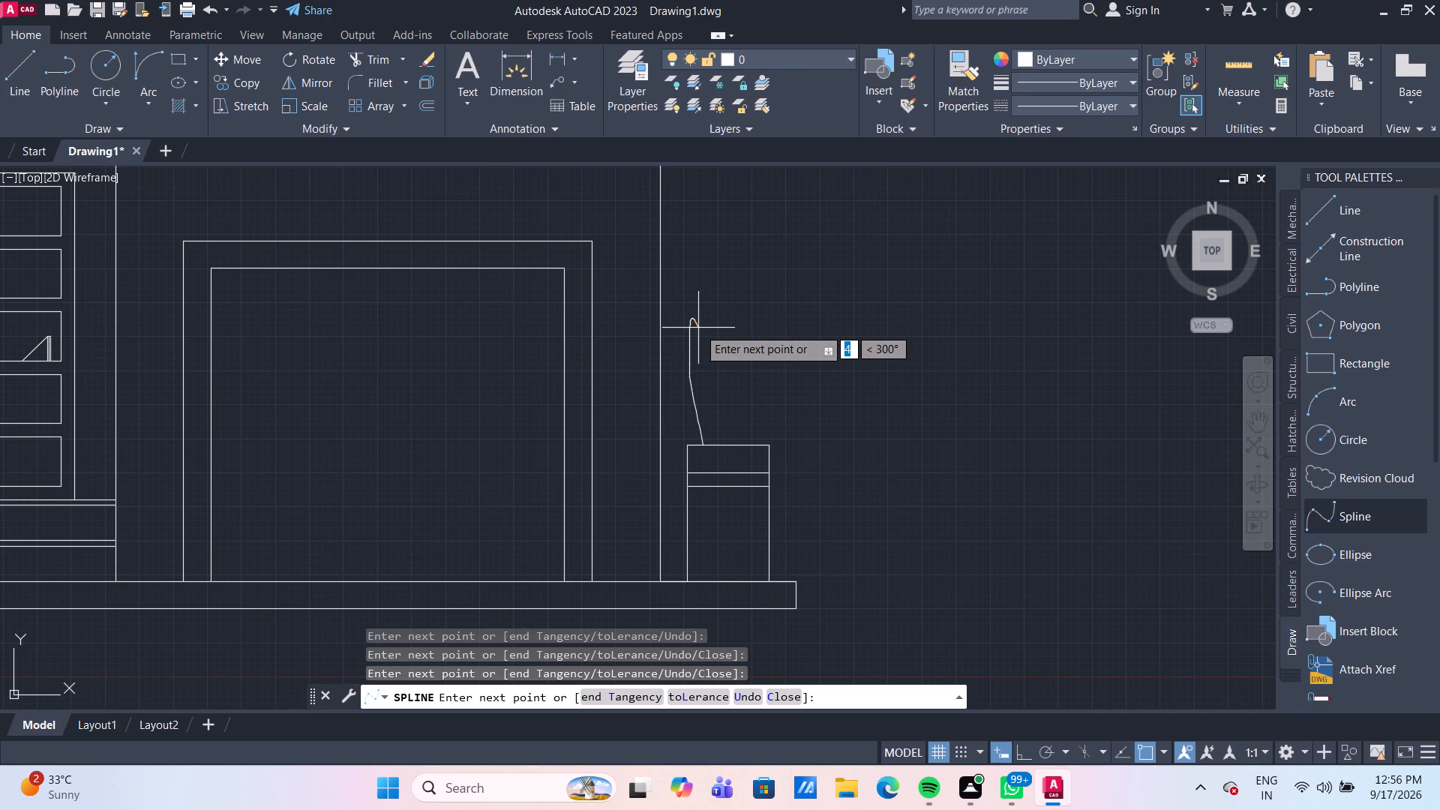
pyautogui.scroll(-2, 698, 324)
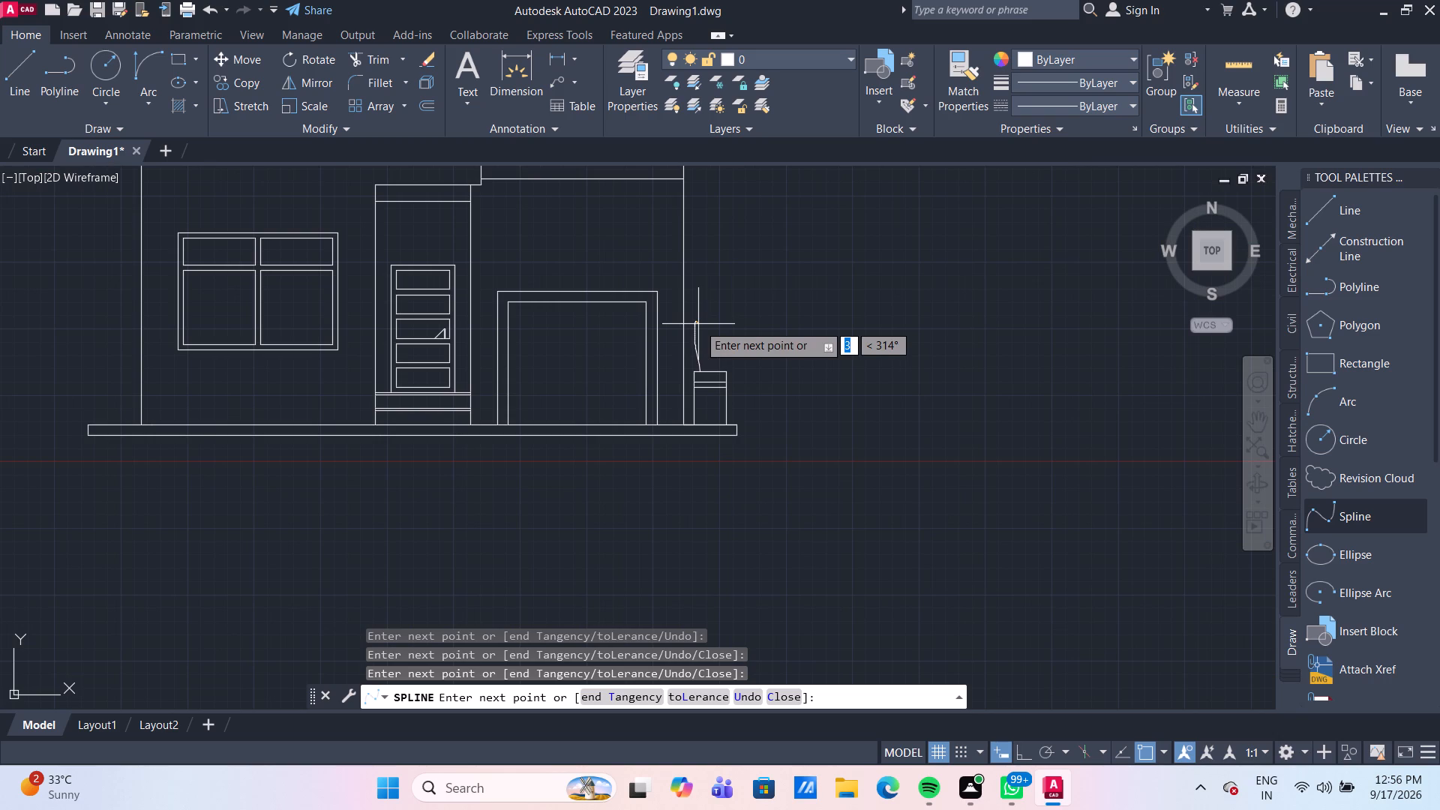
pyautogui.scroll(1, 703, 339)
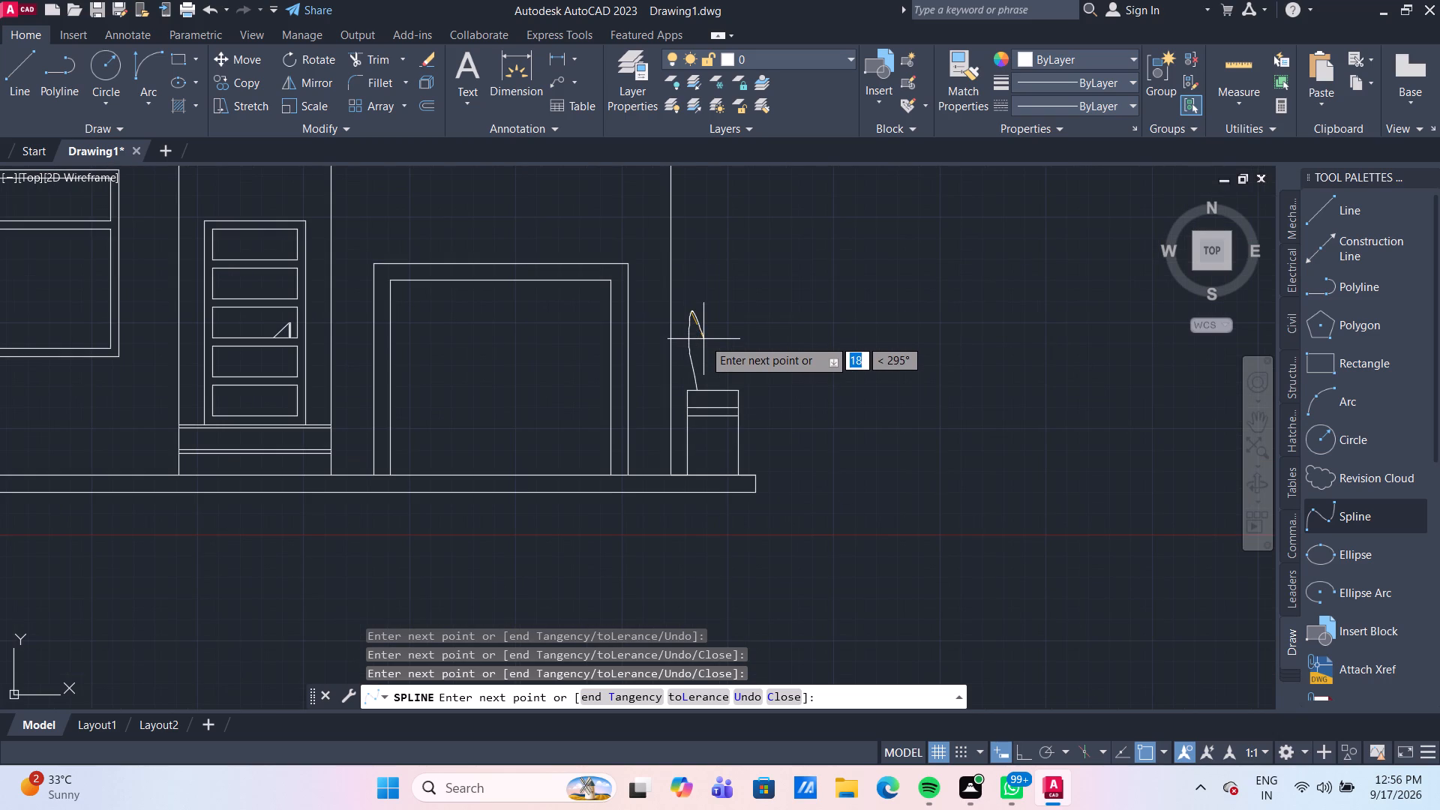
pyautogui.click(703, 343)
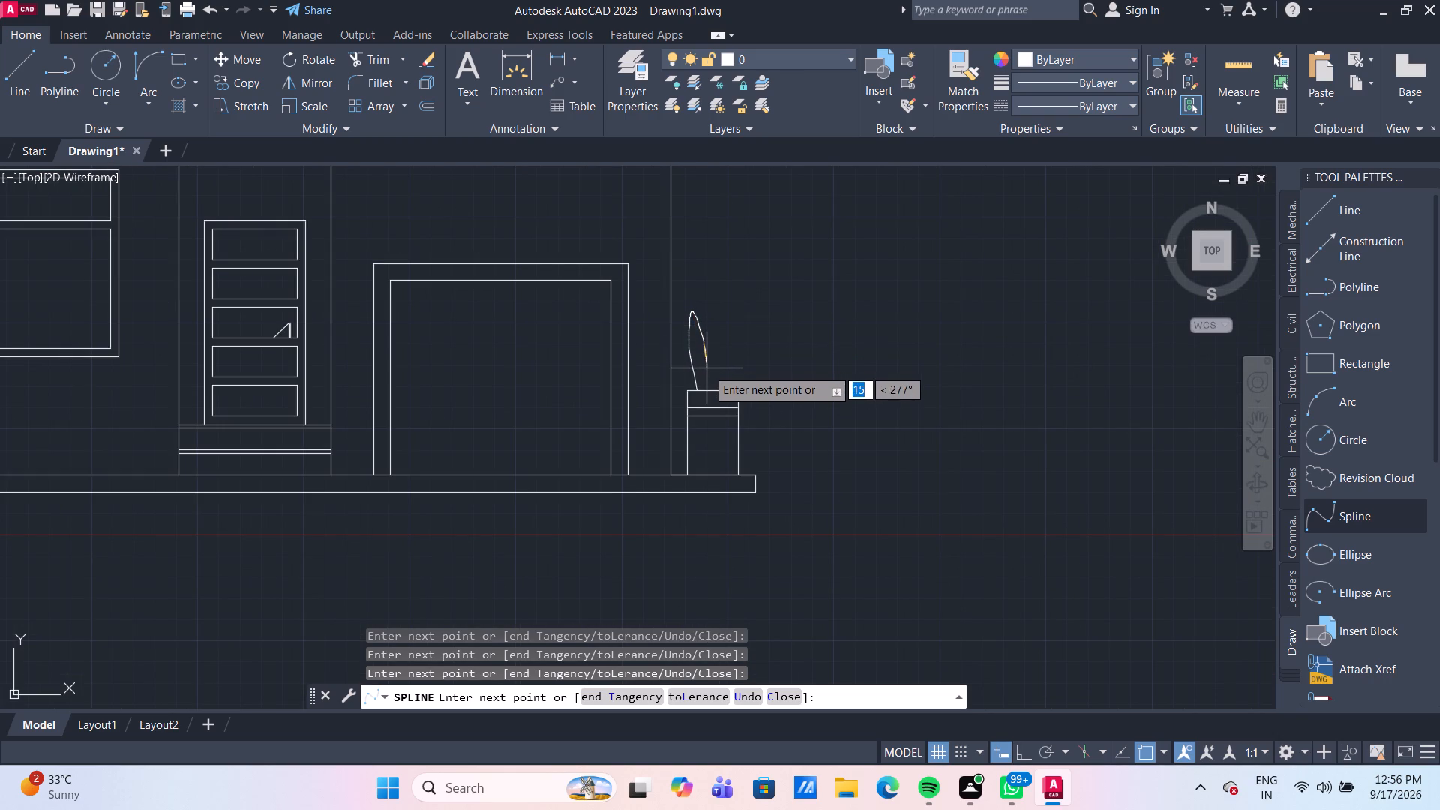
pyautogui.click(706, 370)
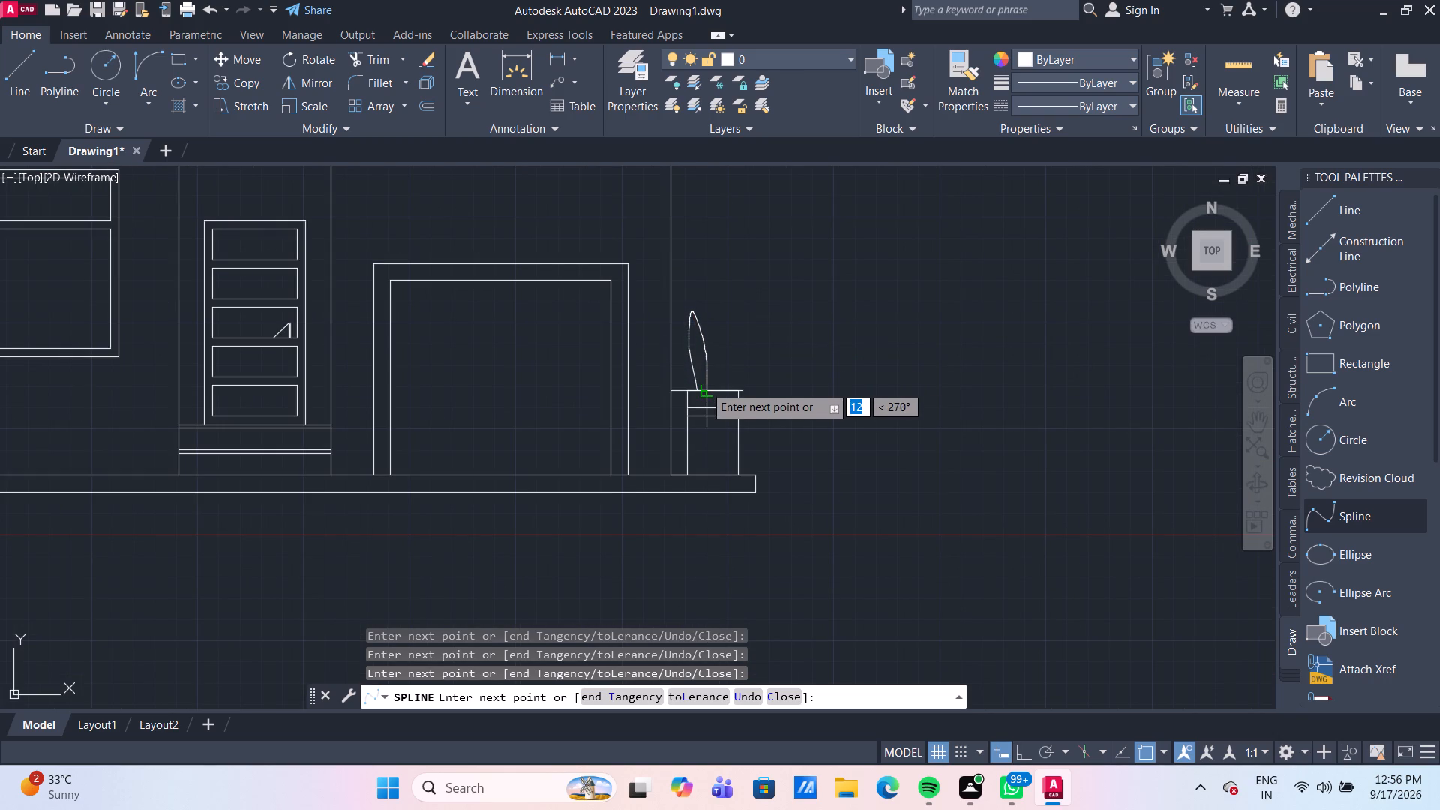
pyautogui.click(704, 385)
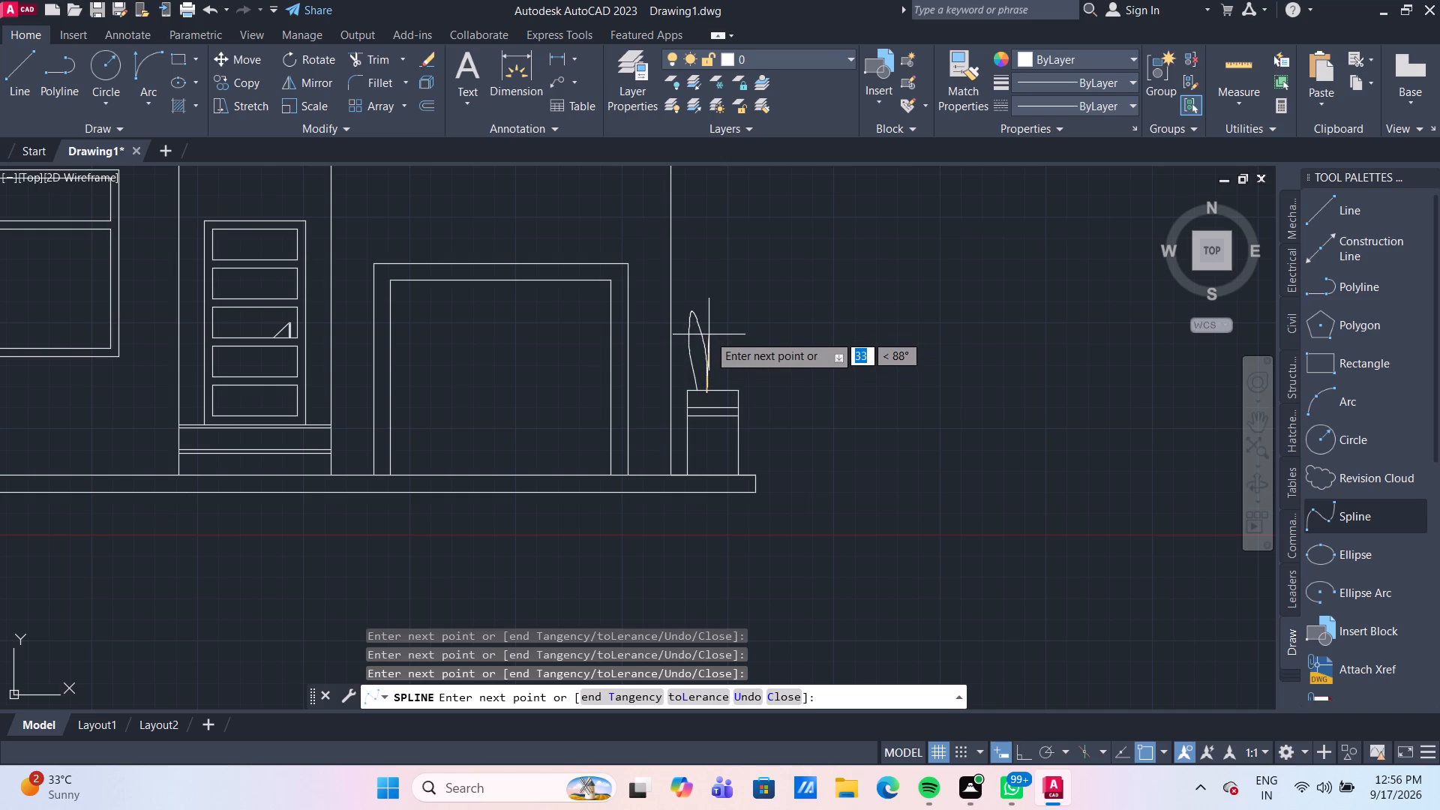
# Continue the spline with a second, slightly shorter upright leaf beside the first, ending at the planter's top edge.
pyautogui.click(709, 334)
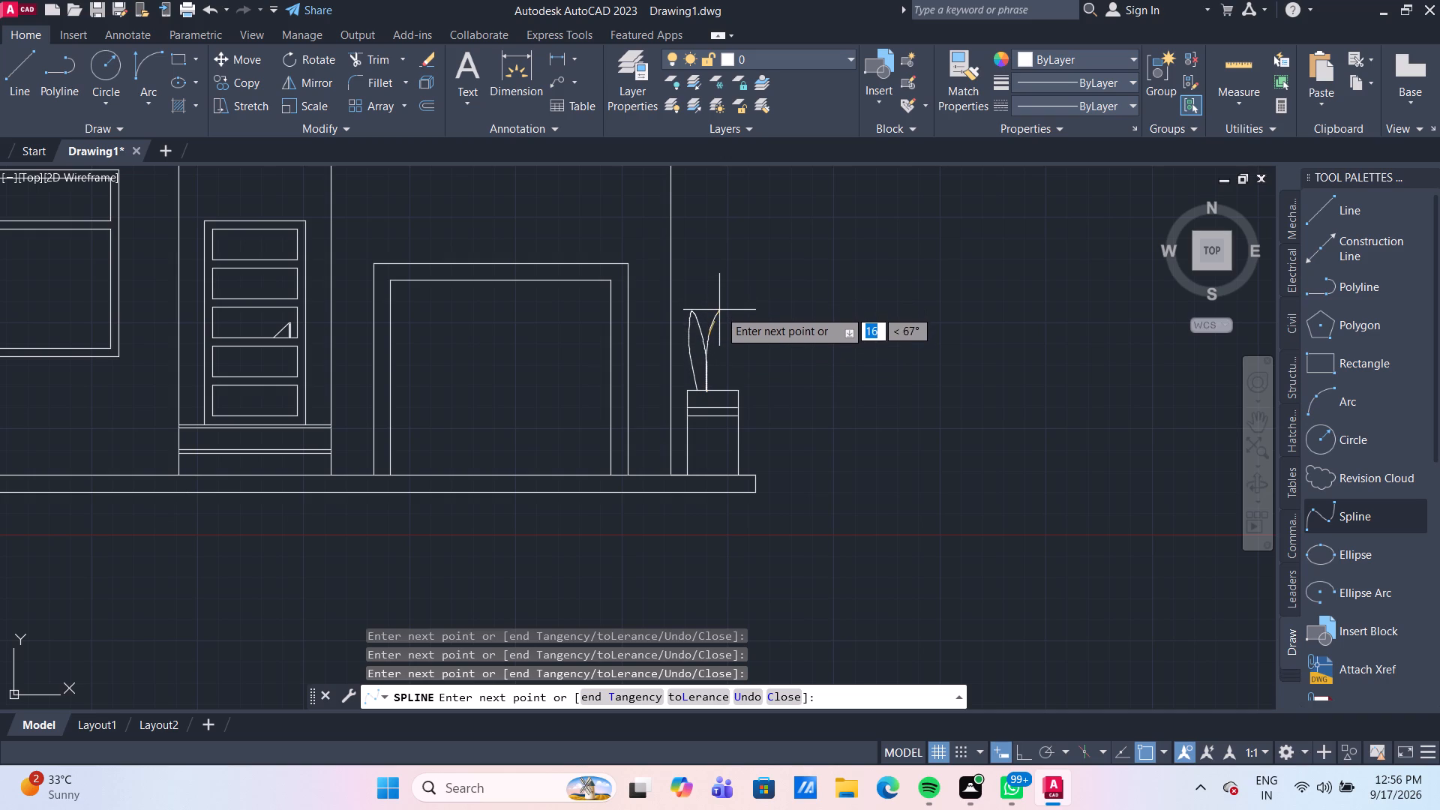
pyautogui.click(713, 316)
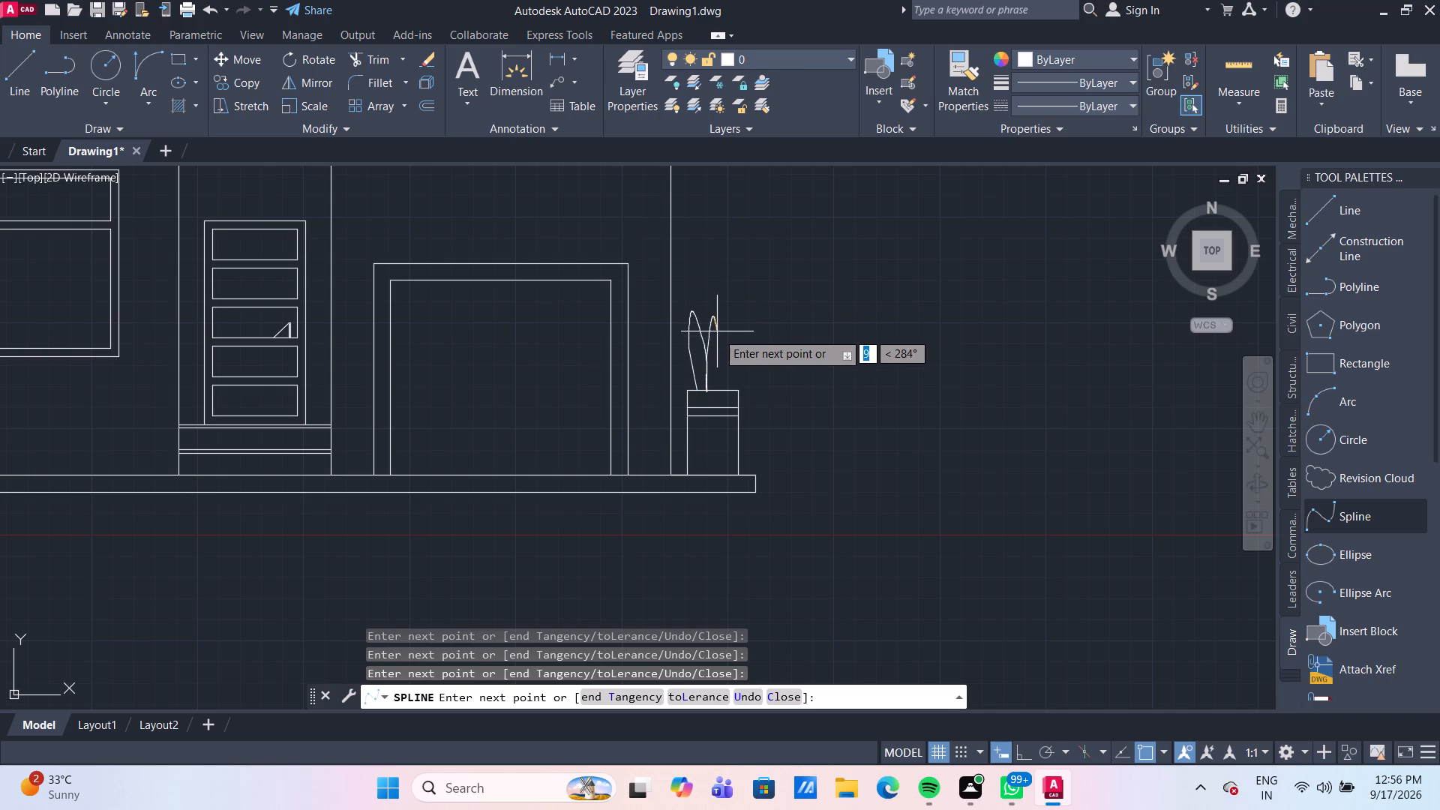
pyautogui.click(717, 336)
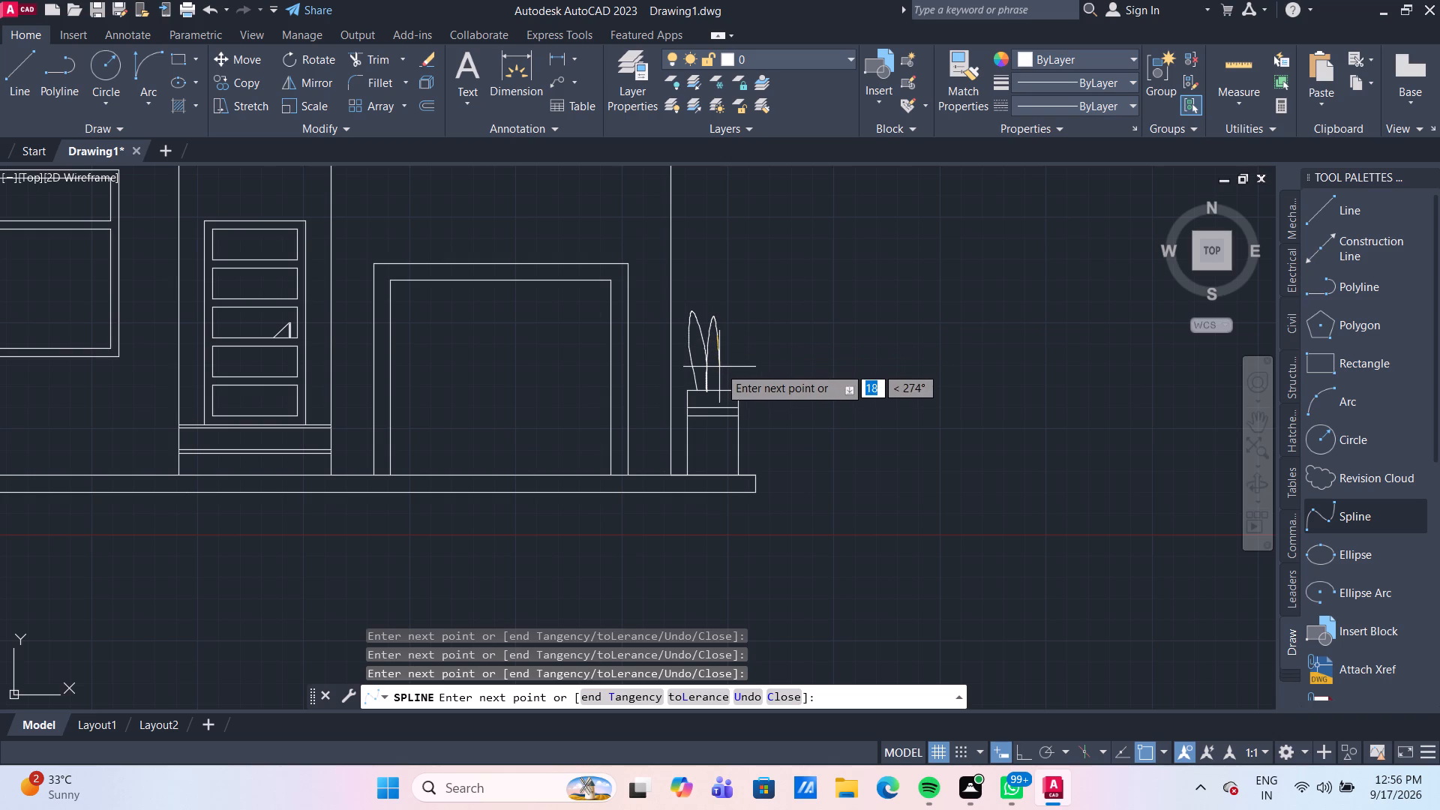
pyautogui.click(719, 367)
pyautogui.click(718, 394)
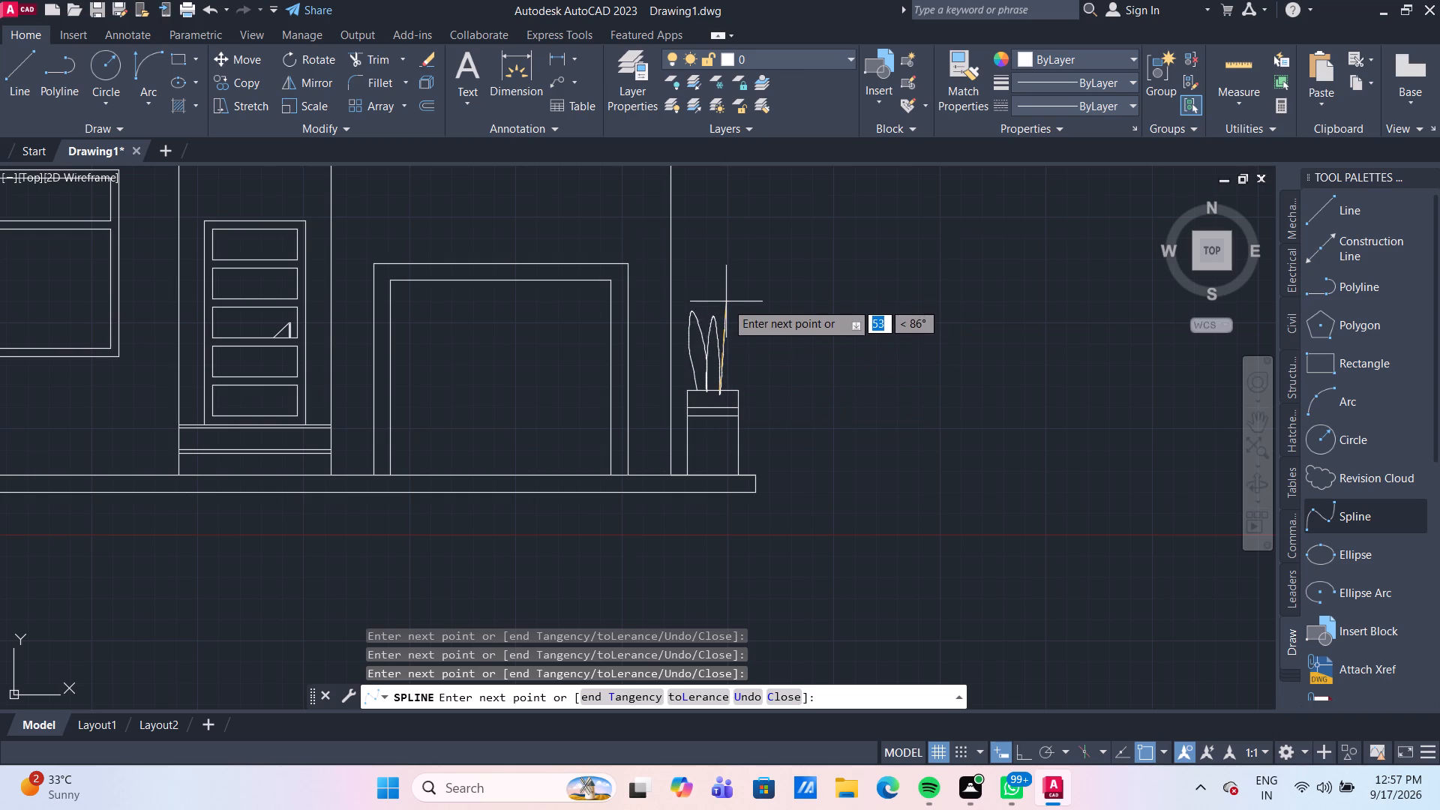
# Continue the spline with a third, taller leaf leaning slightly outward and returning to the planter's top edge.
pyautogui.click(721, 332)
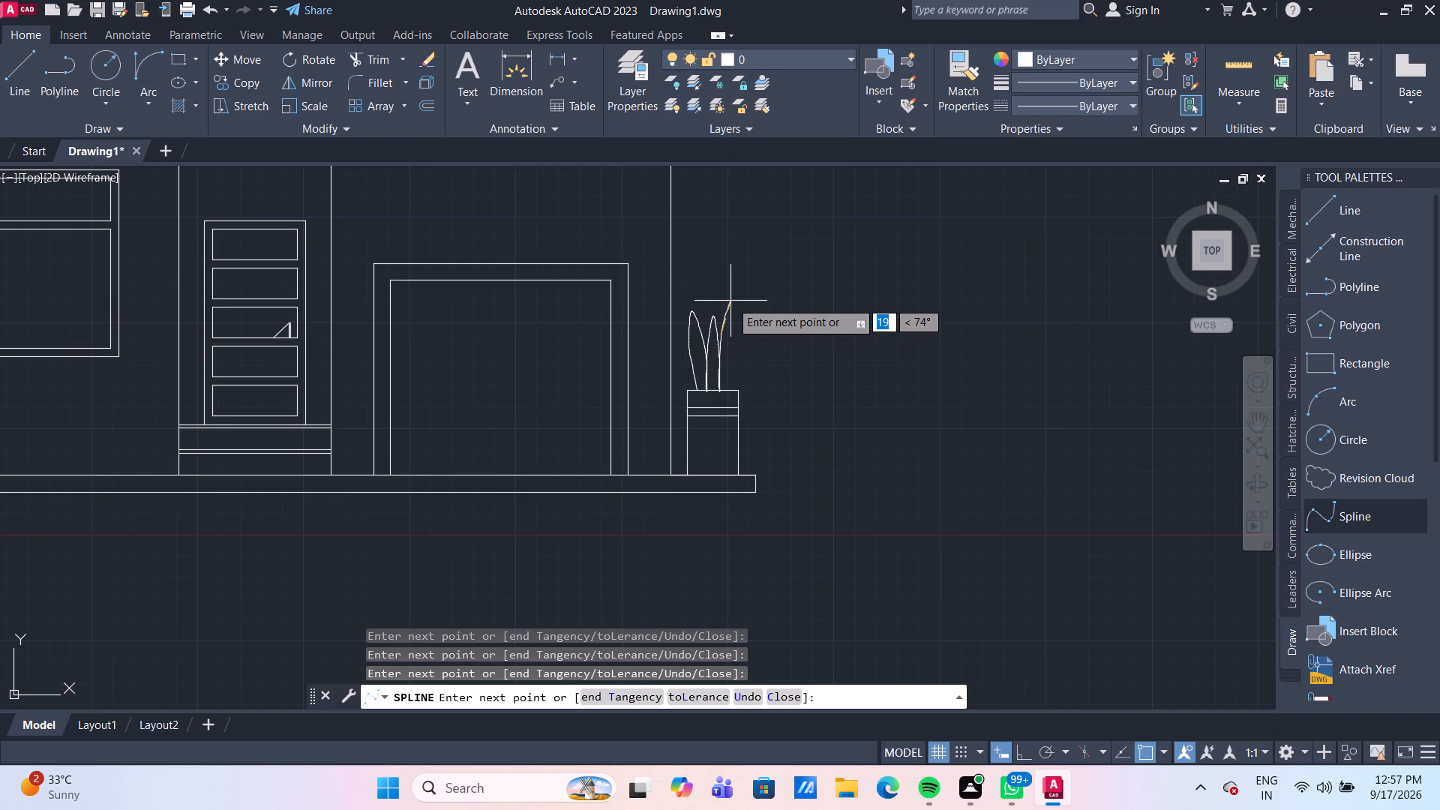
pyautogui.click(730, 301)
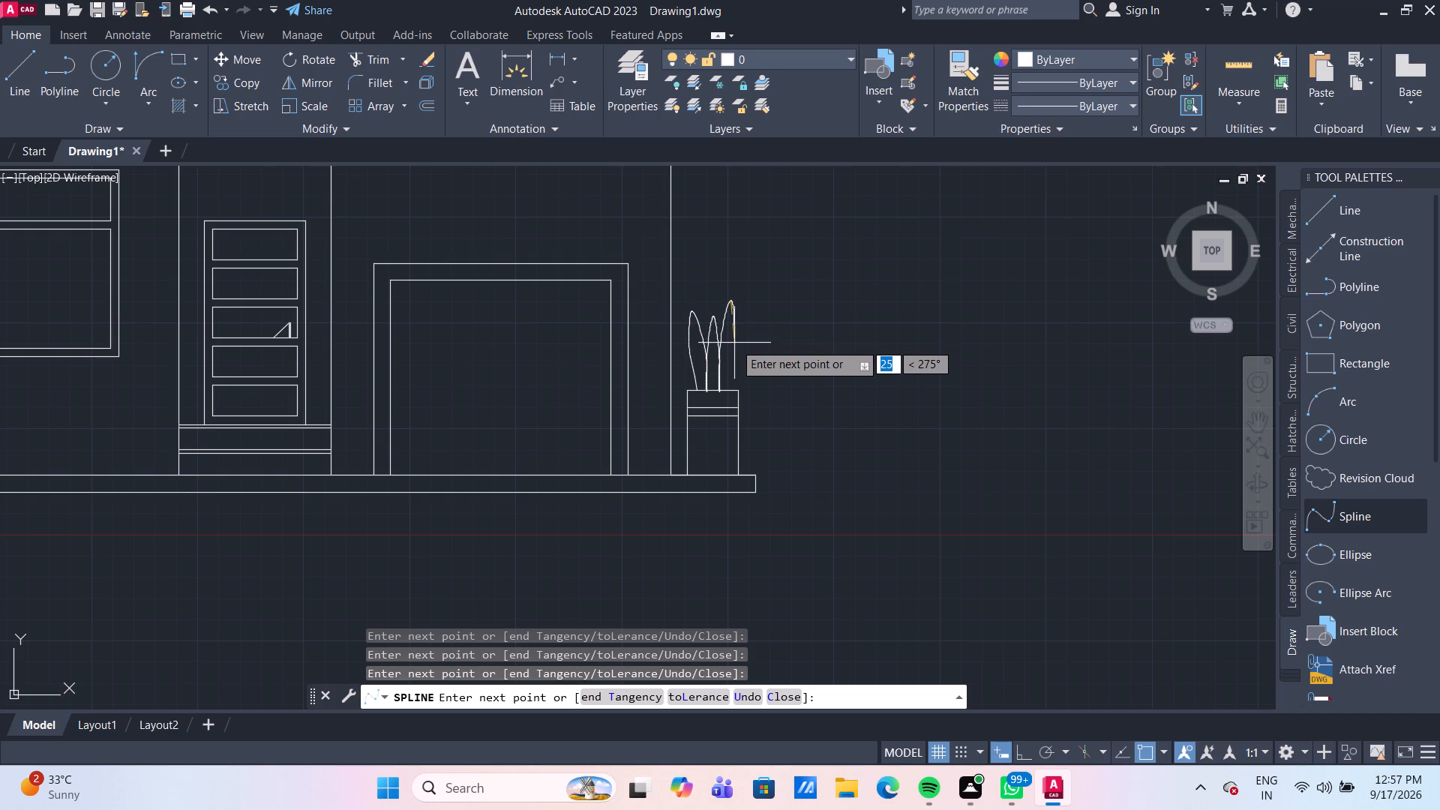
pyautogui.click(734, 343)
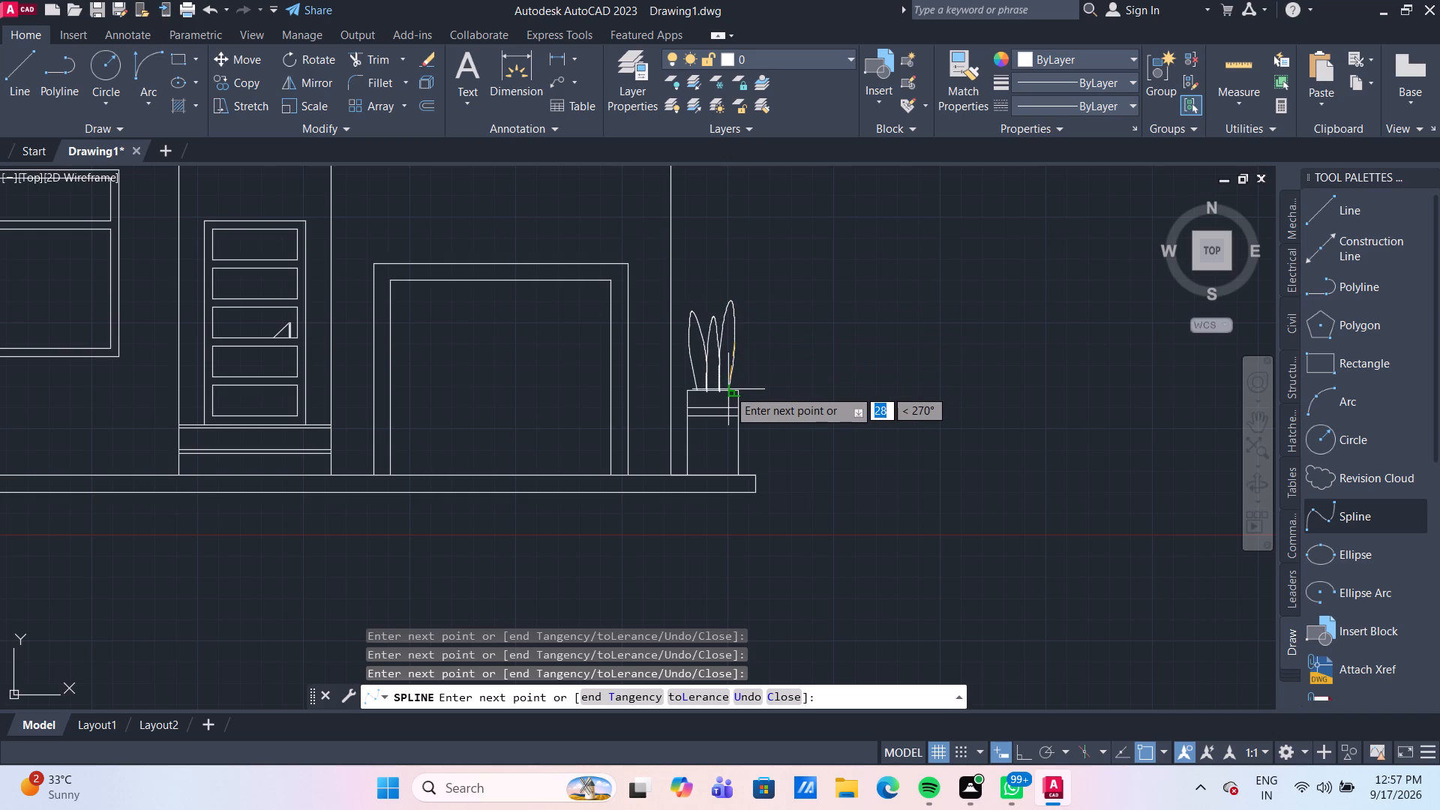
pyautogui.scroll(2, 728, 389)
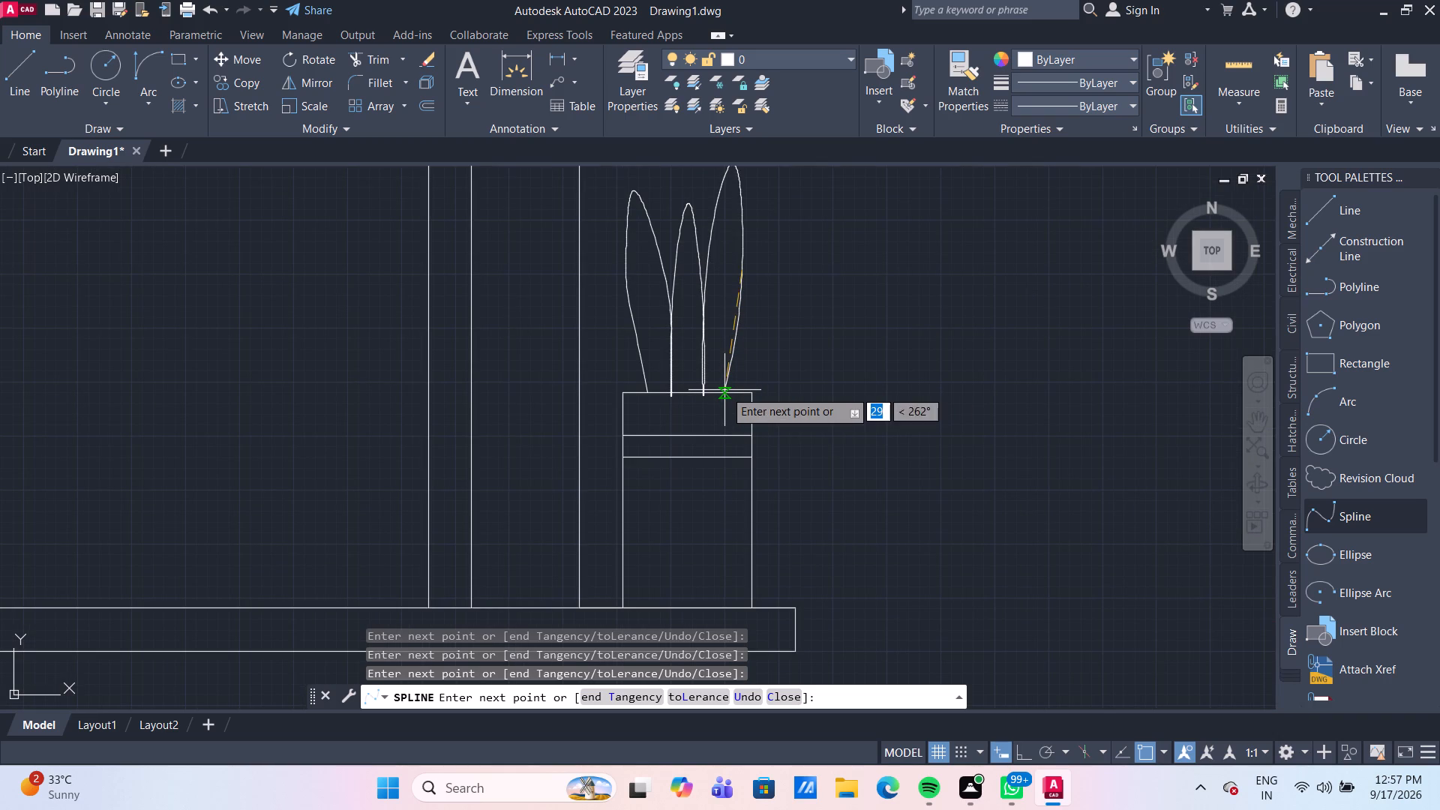
pyautogui.click(721, 391)
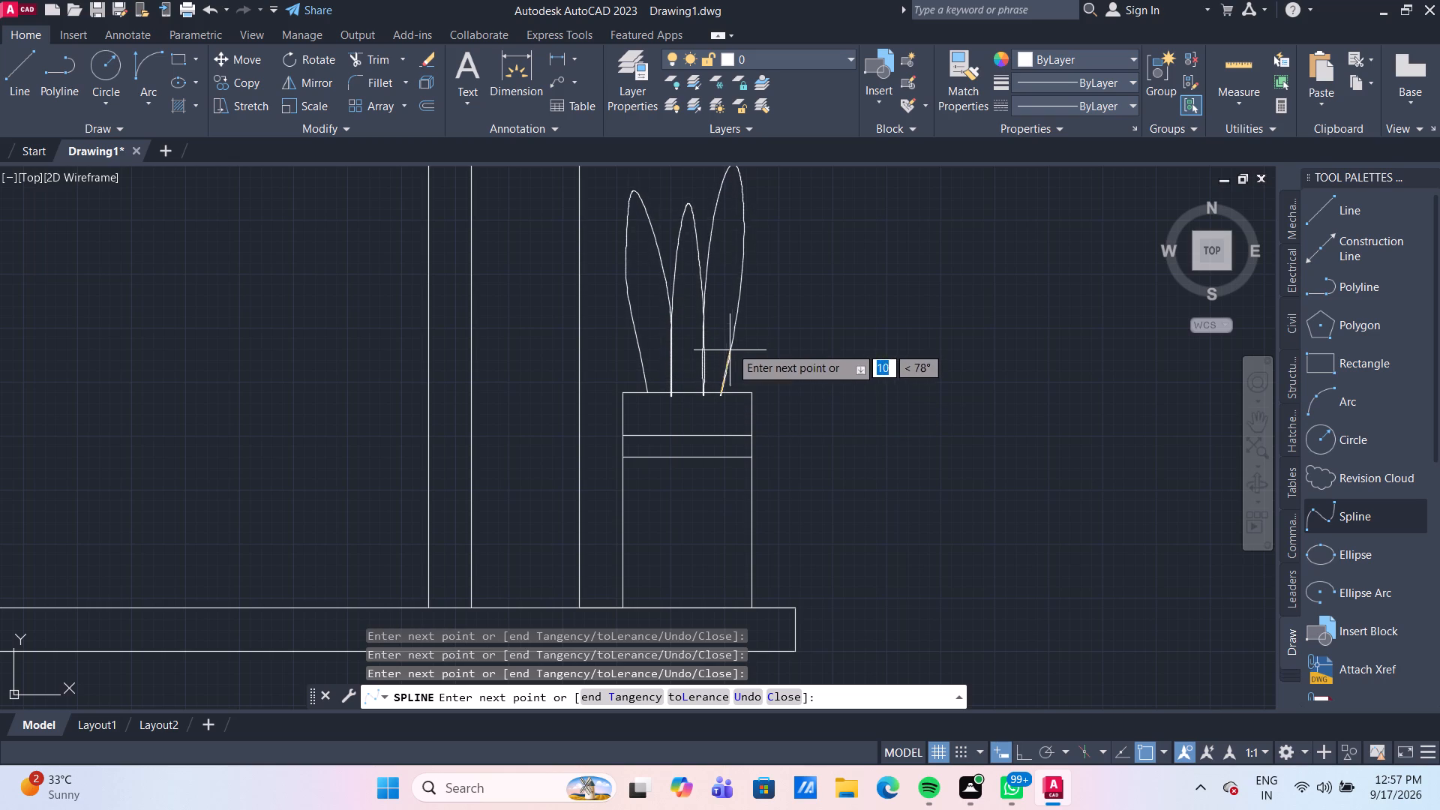
# Add a fourth, shorter leaf leaning outward past the third one, and end the spline at the planter's top edge.
pyautogui.click(751, 228)
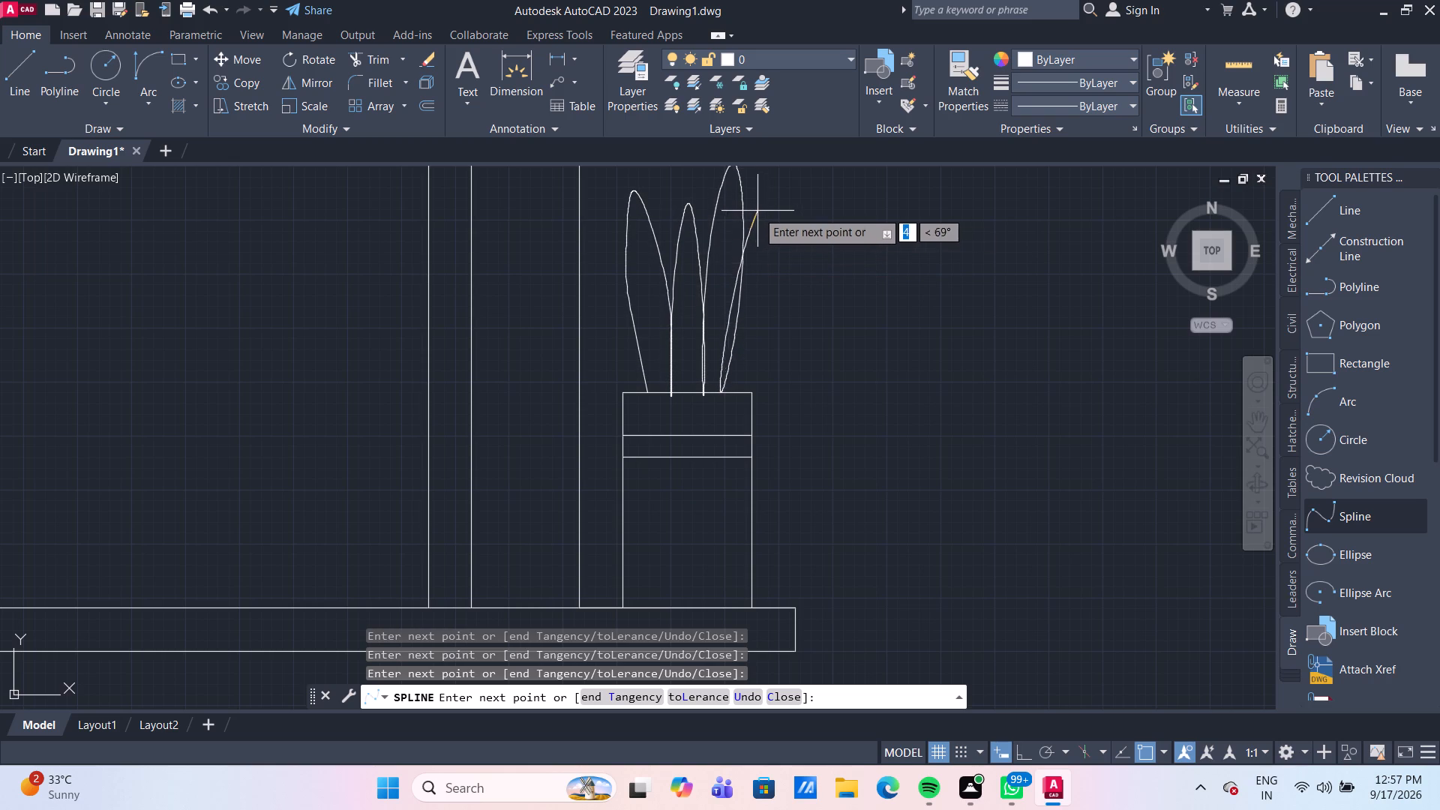
pyautogui.click(756, 210)
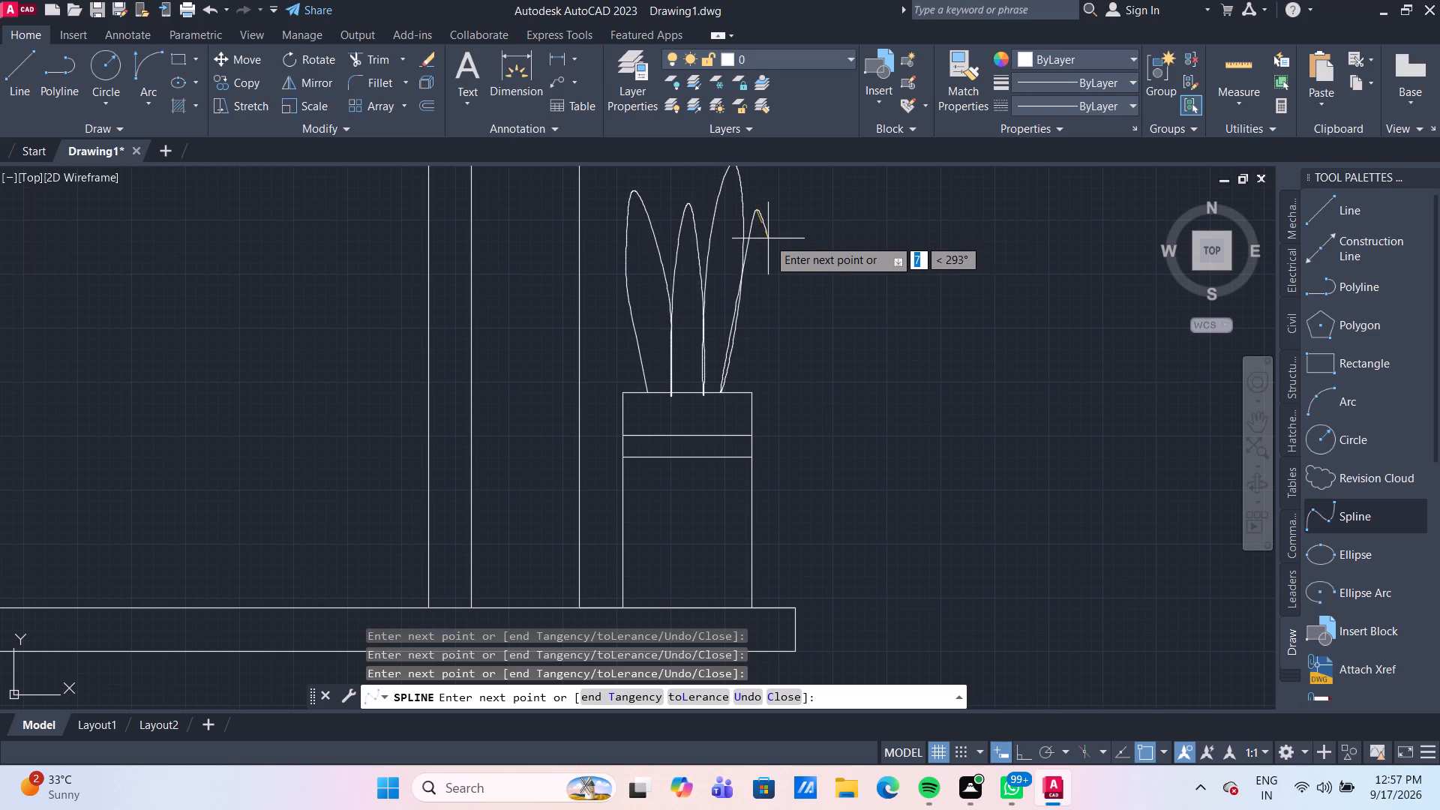
pyautogui.click(768, 241)
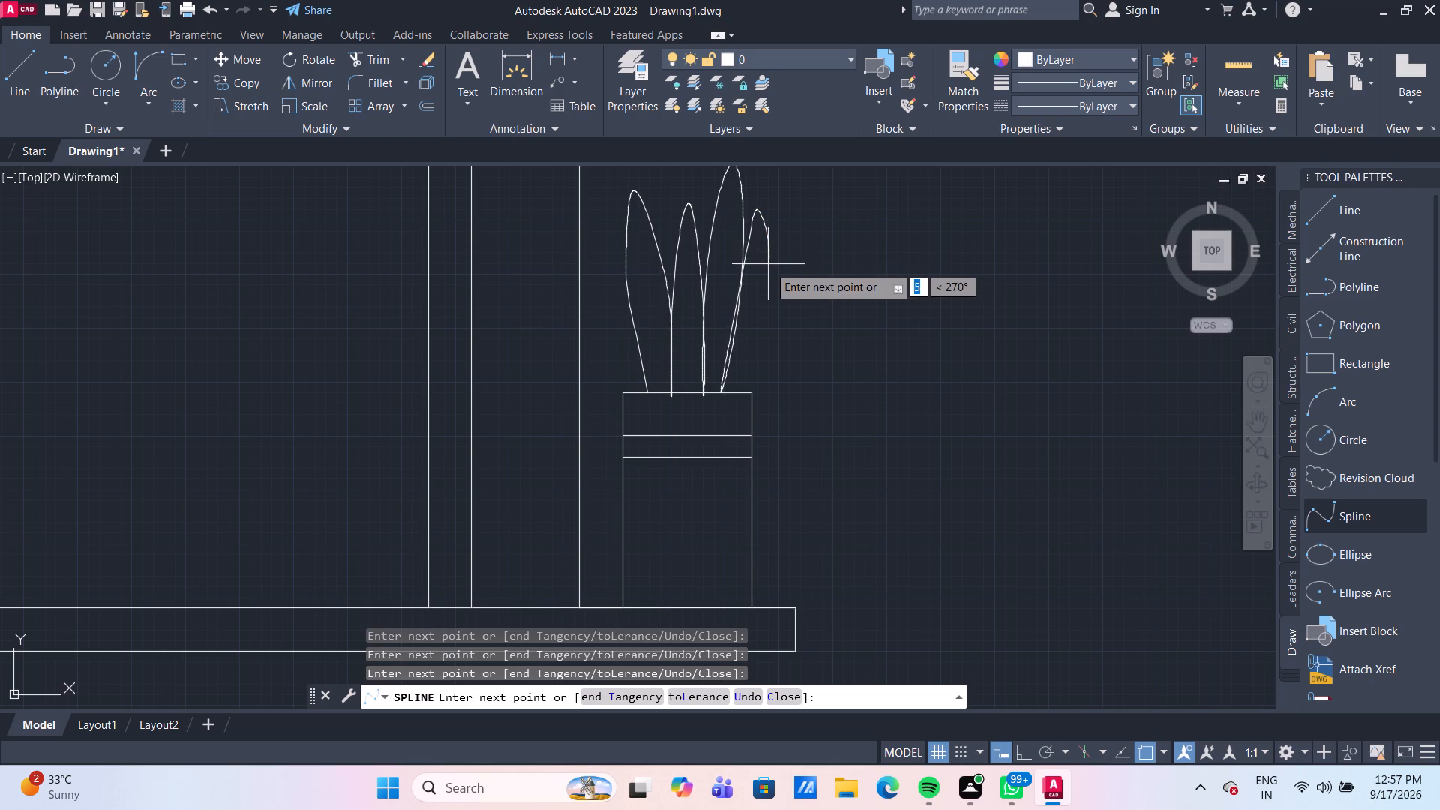
pyautogui.click(757, 325)
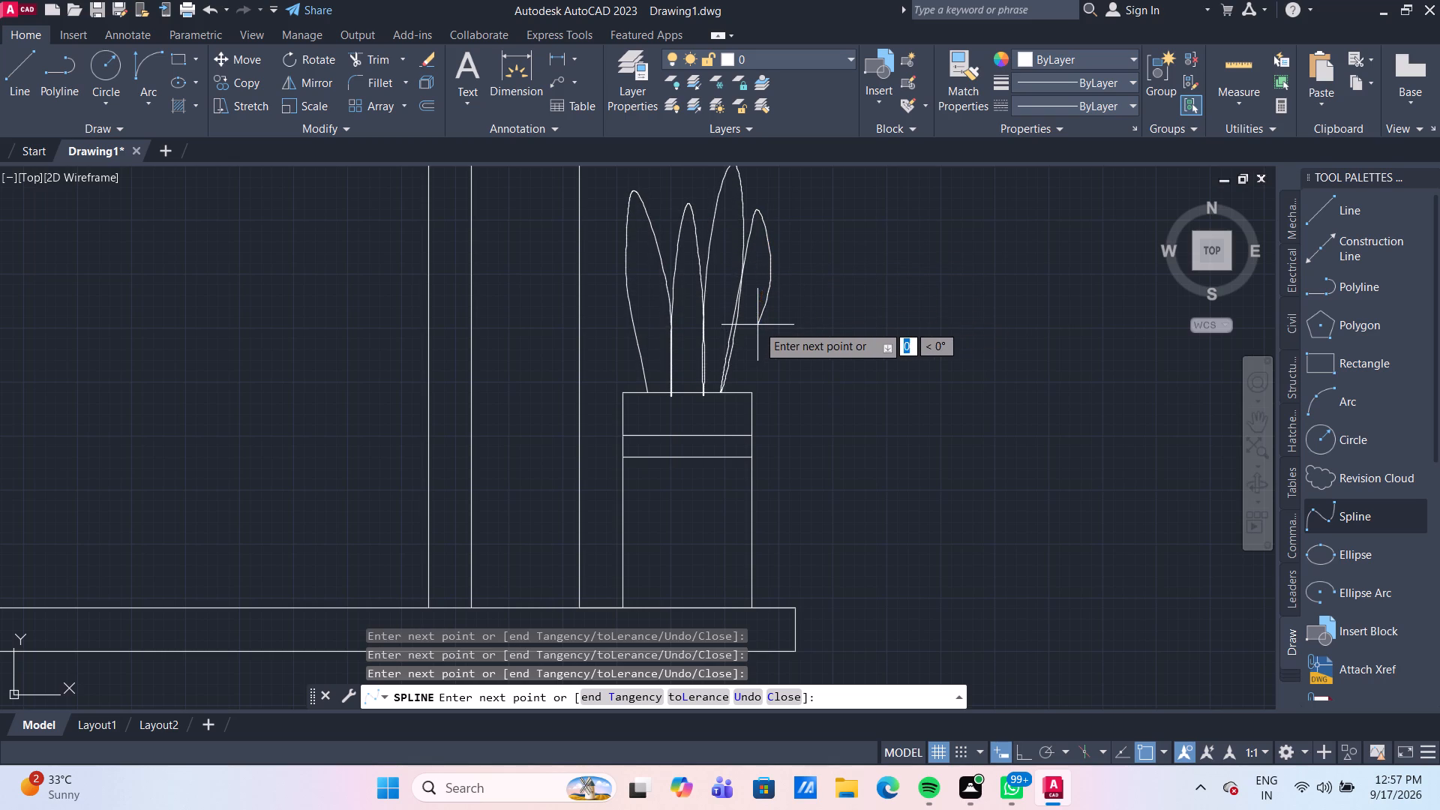
pyautogui.click(735, 393)
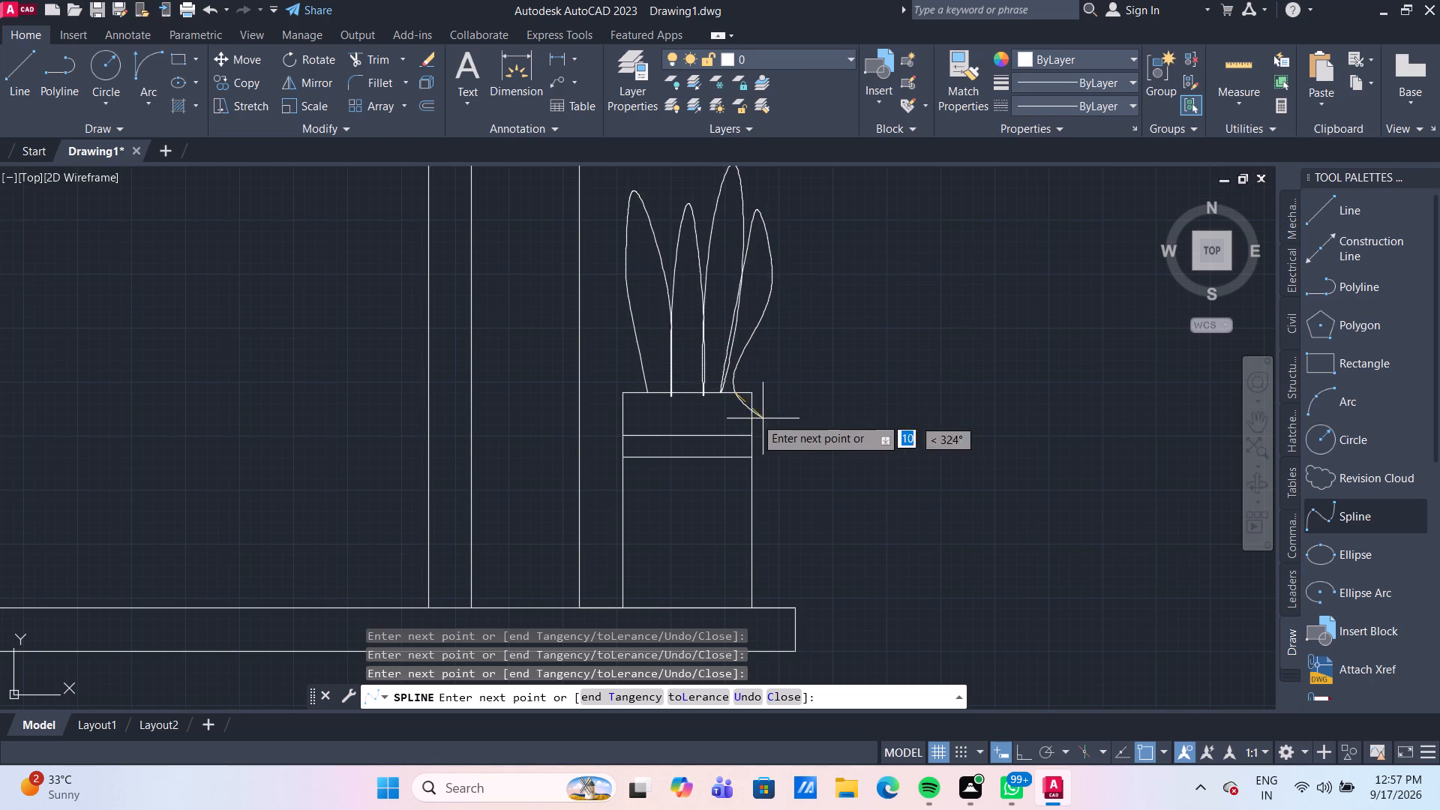
pyautogui.press('Return')
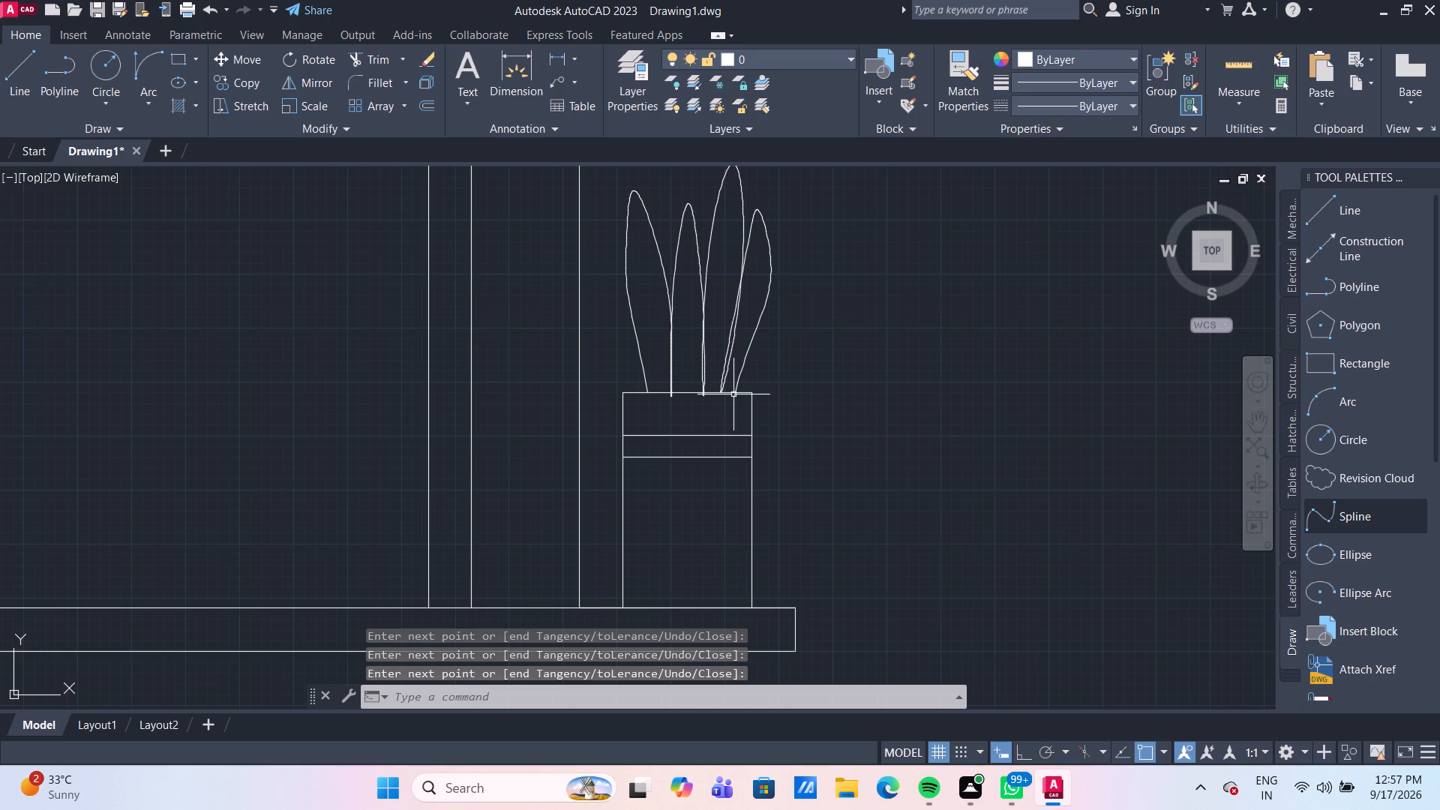
pyautogui.rightClick(732, 394)
pyautogui.click(835, 466)
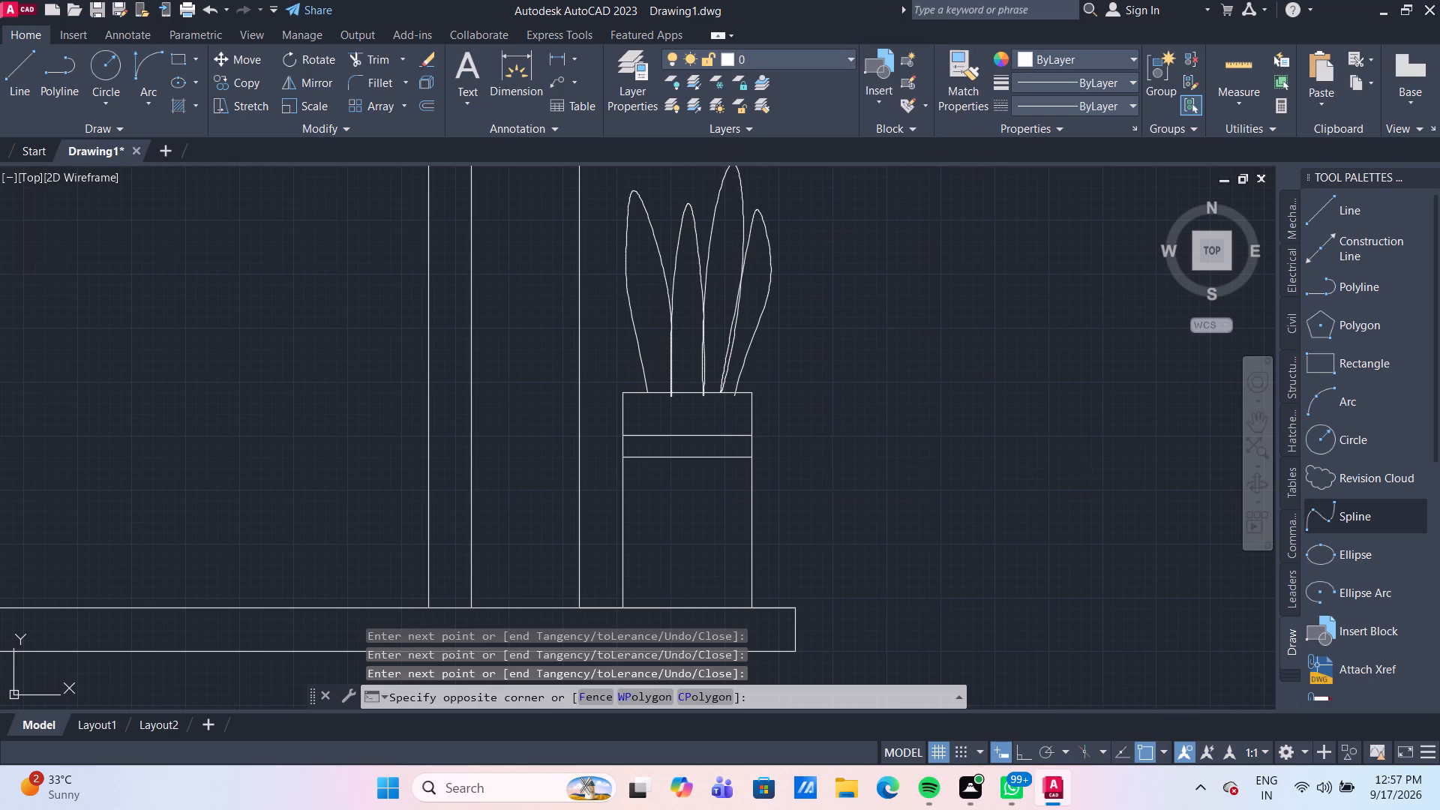
pyautogui.press('Escape')
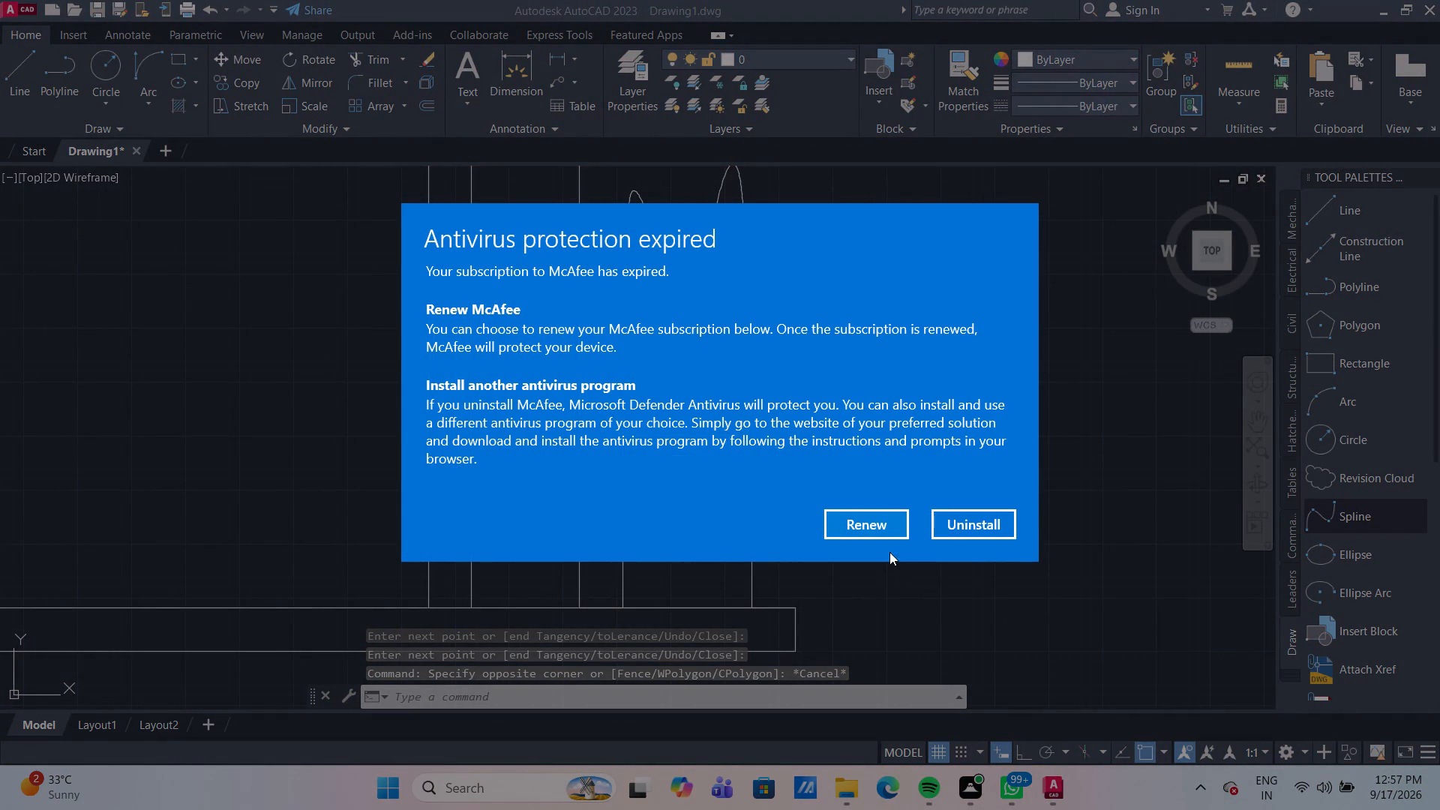
# Clear the McAfee antivirus expiry notice by choosing Renew.
pyautogui.click(979, 597)
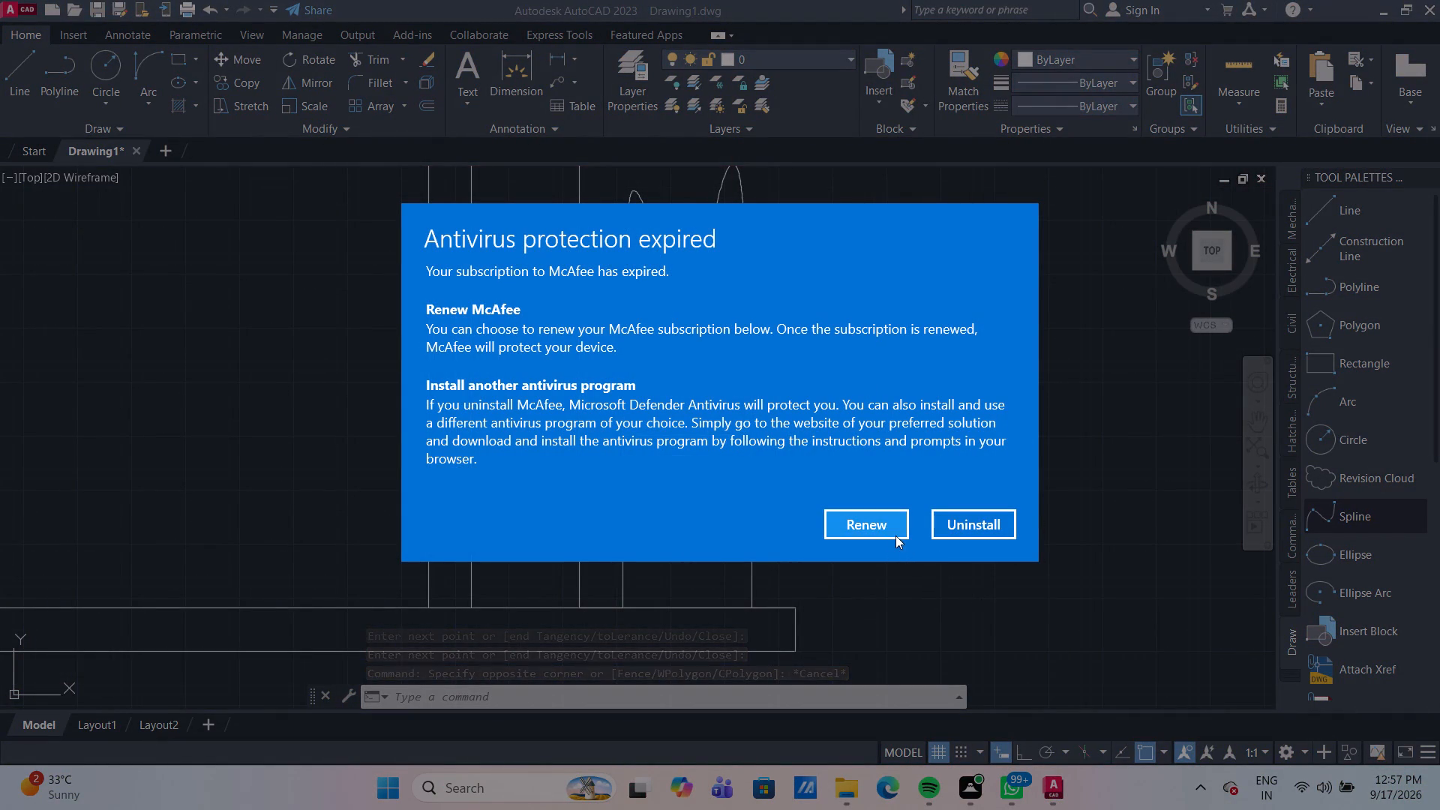
pyautogui.click(895, 535)
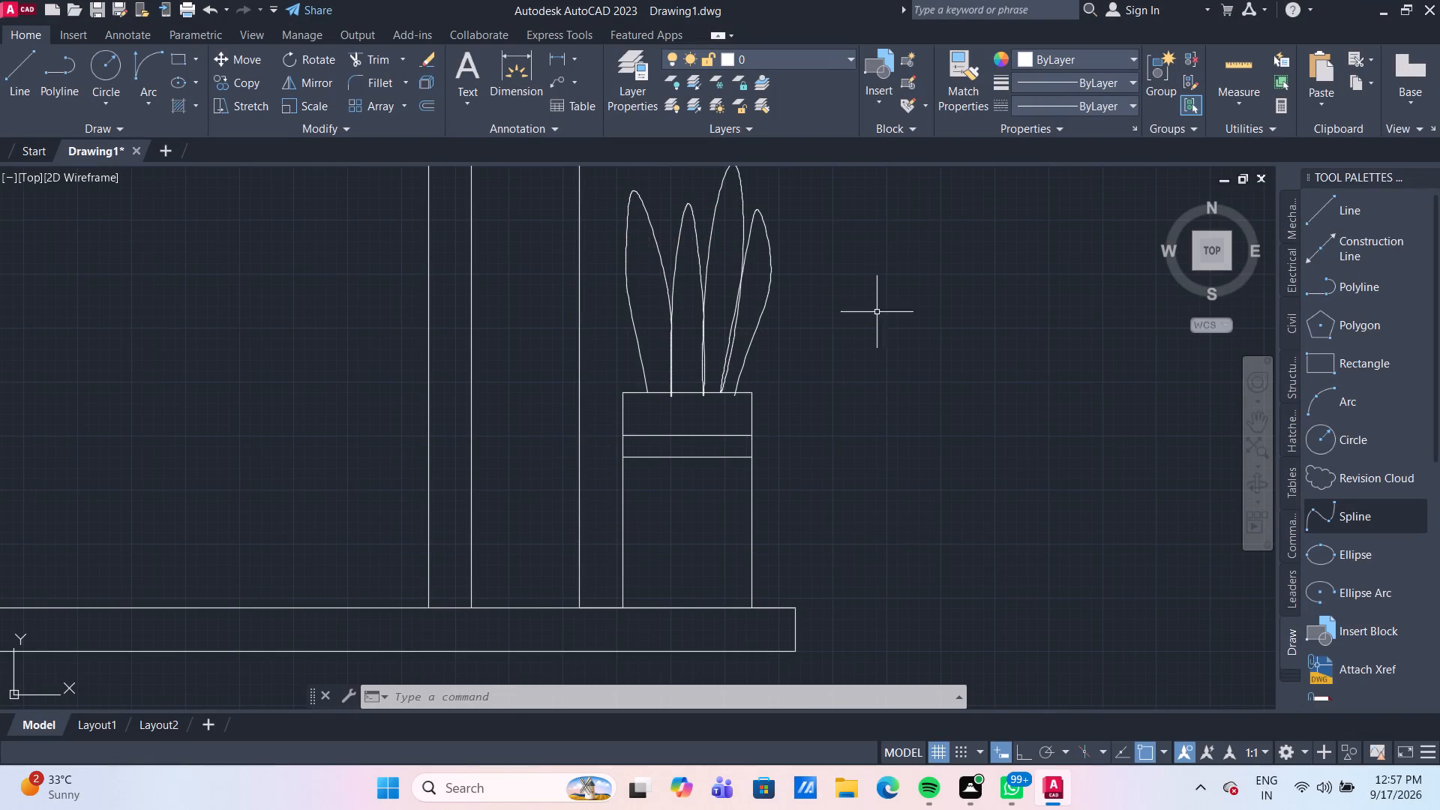
# Trim the leaf spline ends that project below the planter's top edge.
pyautogui.scroll(2, 684, 409)
pyautogui.moveTo(695, 404); pyautogui.dragTo(625, 492, button='middle')
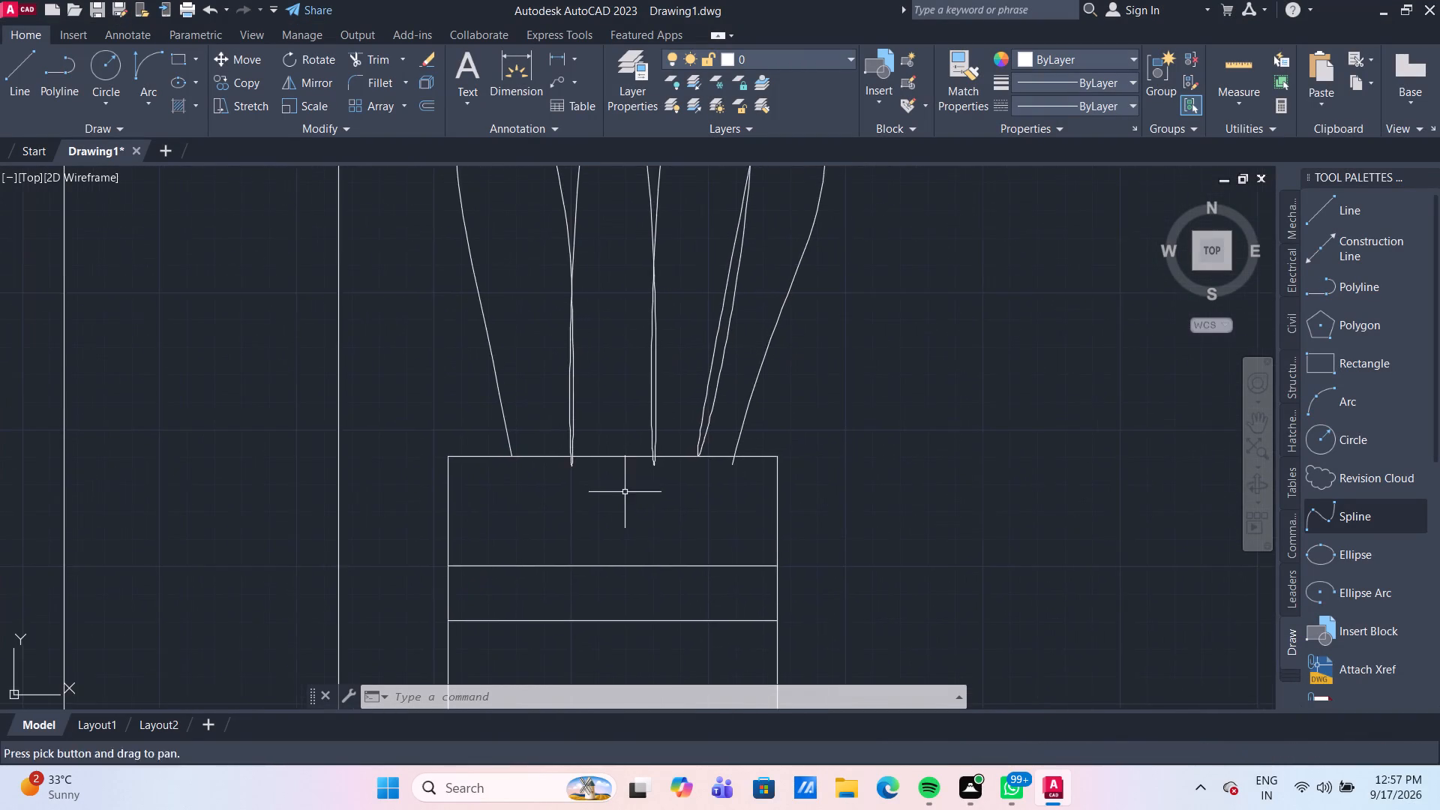
pyautogui.scroll(-2, 625, 491)
pyautogui.scroll(2, 685, 427)
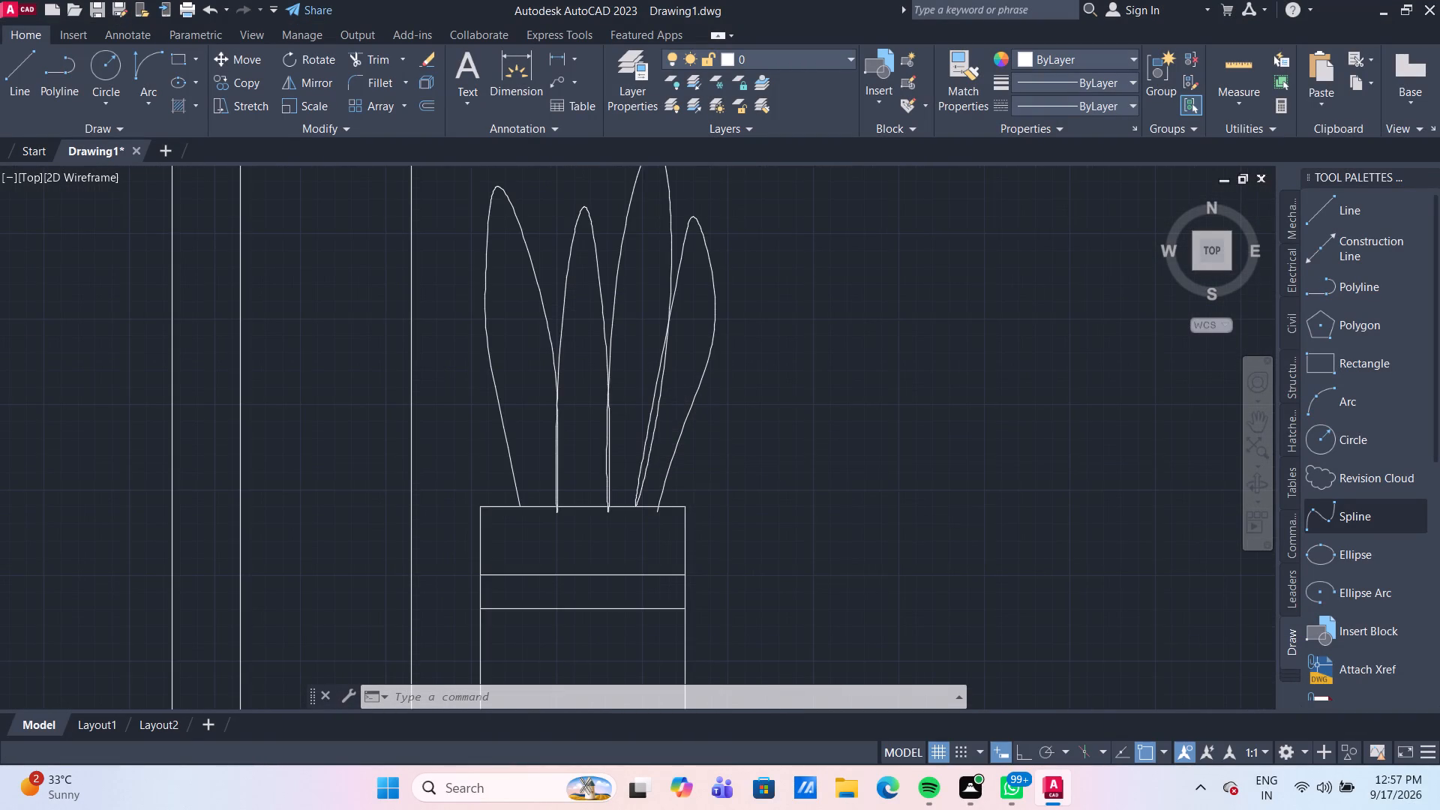
pyautogui.scroll(-1, 685, 427)
pyautogui.write('TR')
pyautogui.press('Return')
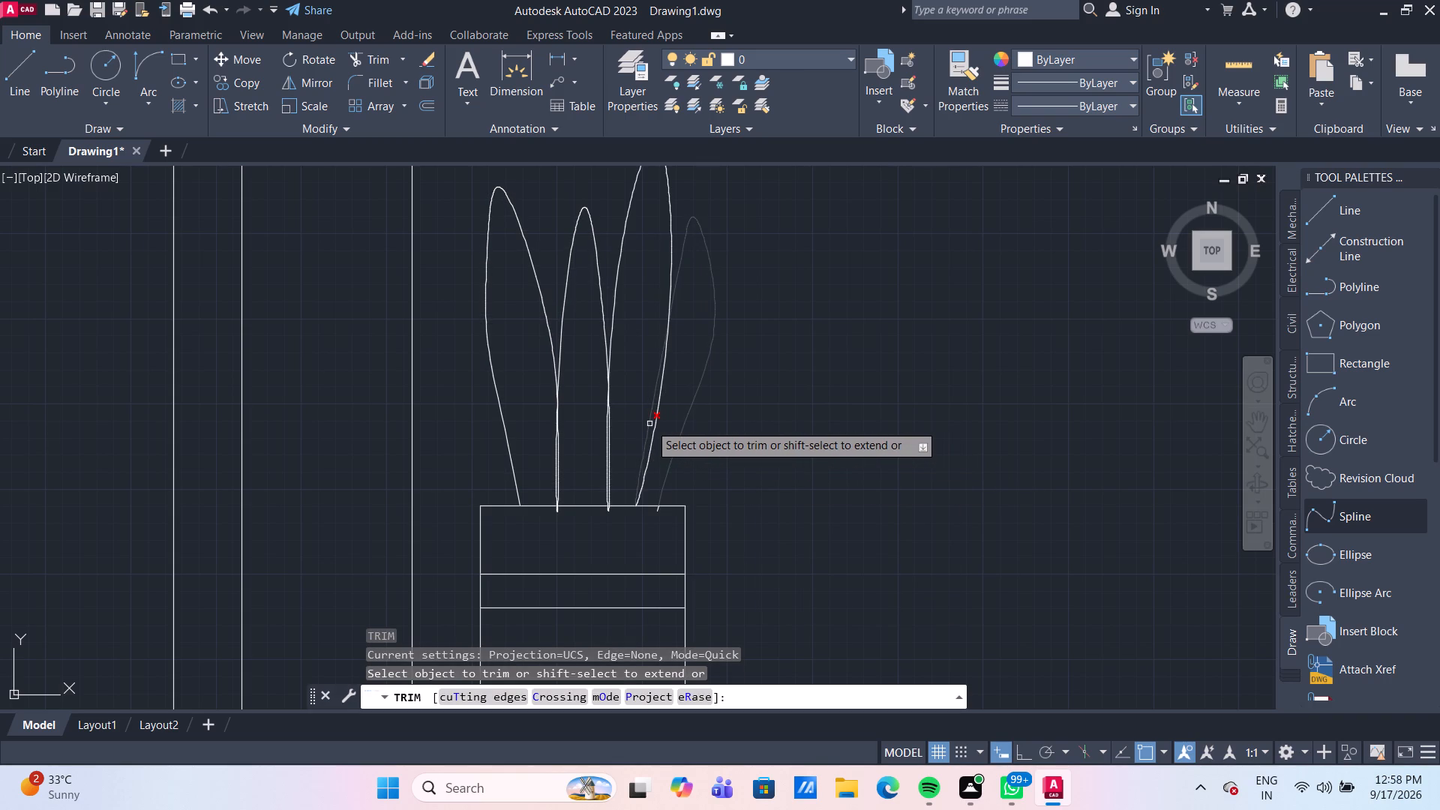
pyautogui.scroll(1, 660, 526)
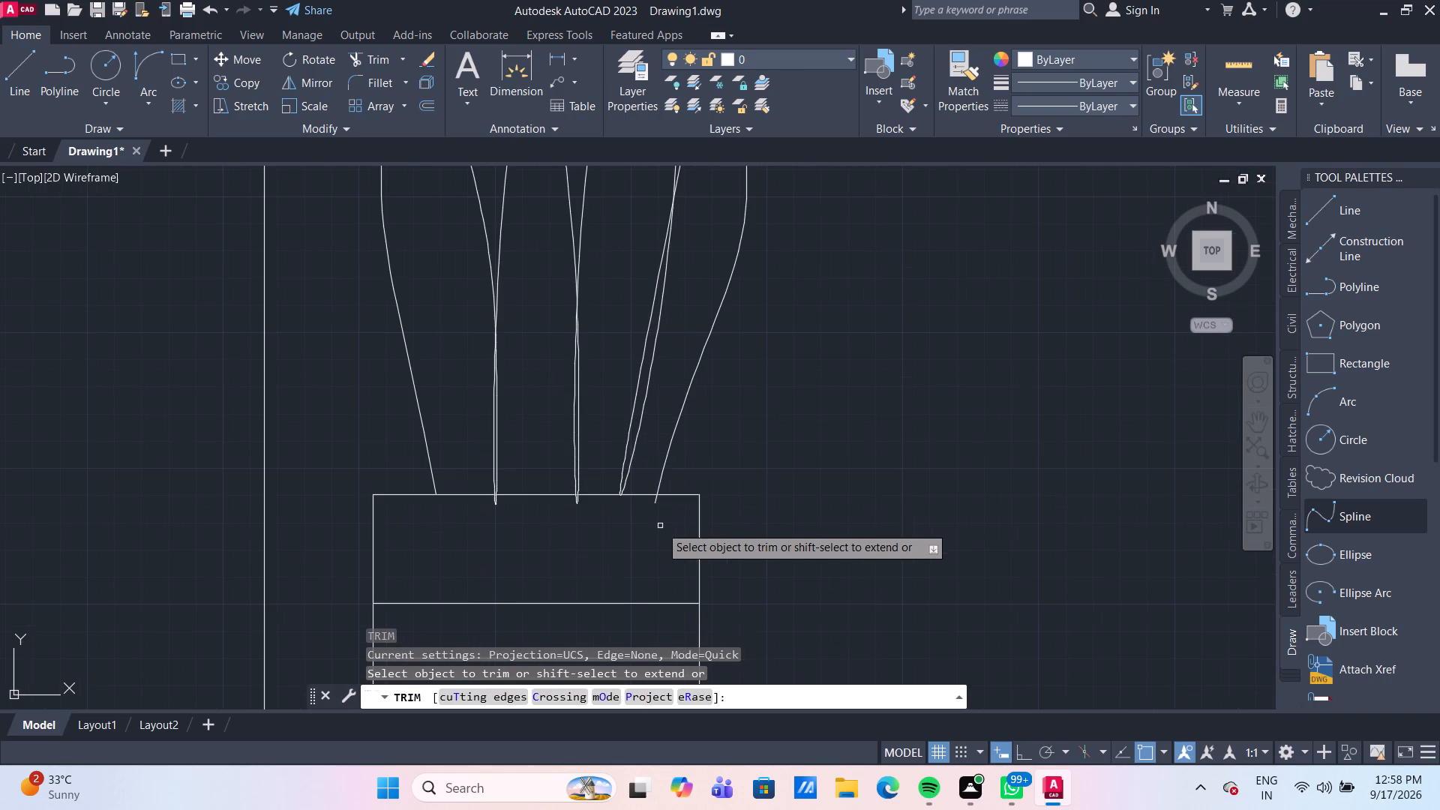
pyautogui.click(655, 505)
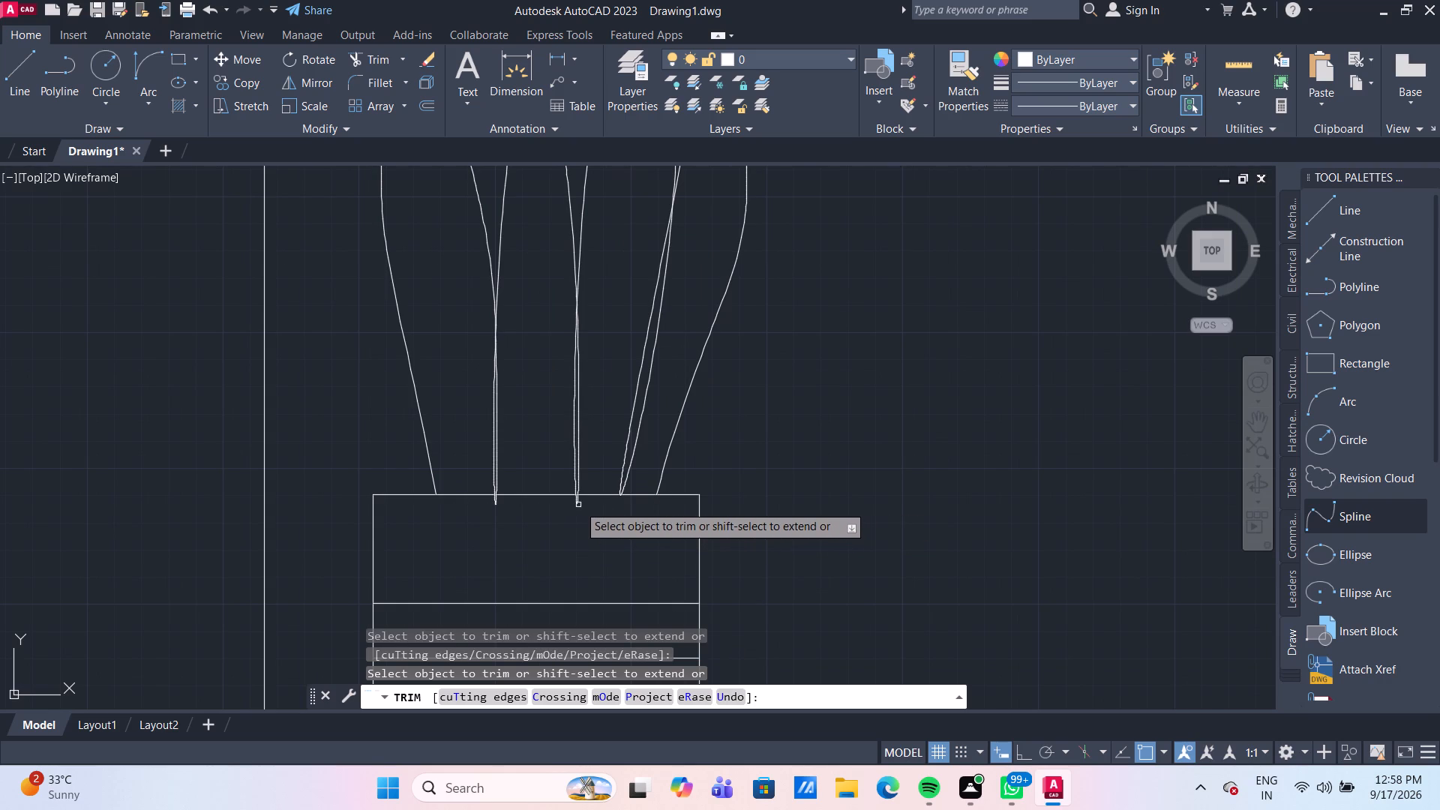
pyautogui.click(578, 505)
pyautogui.click(490, 500)
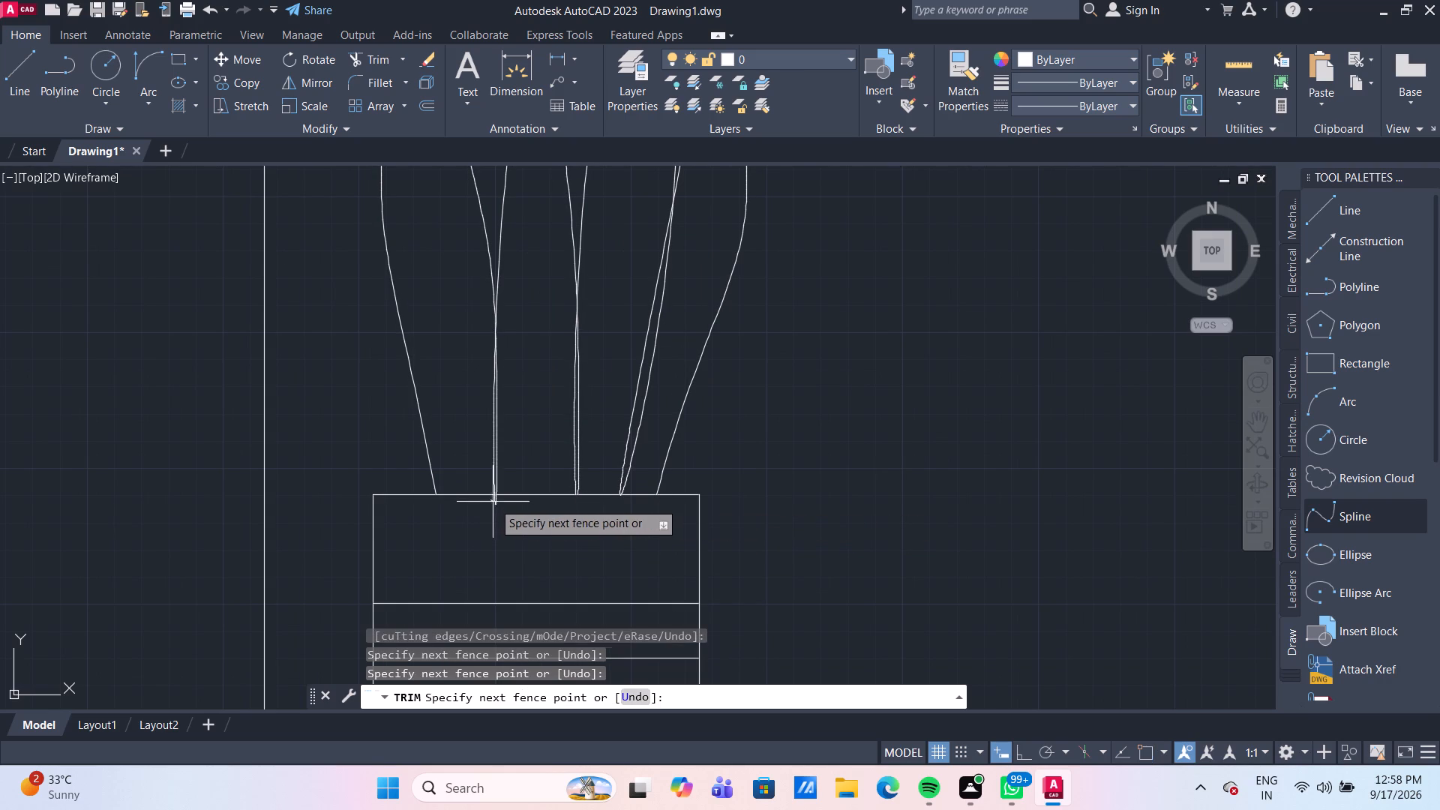
pyautogui.click(505, 502)
pyautogui.scroll(-2, 670, 522)
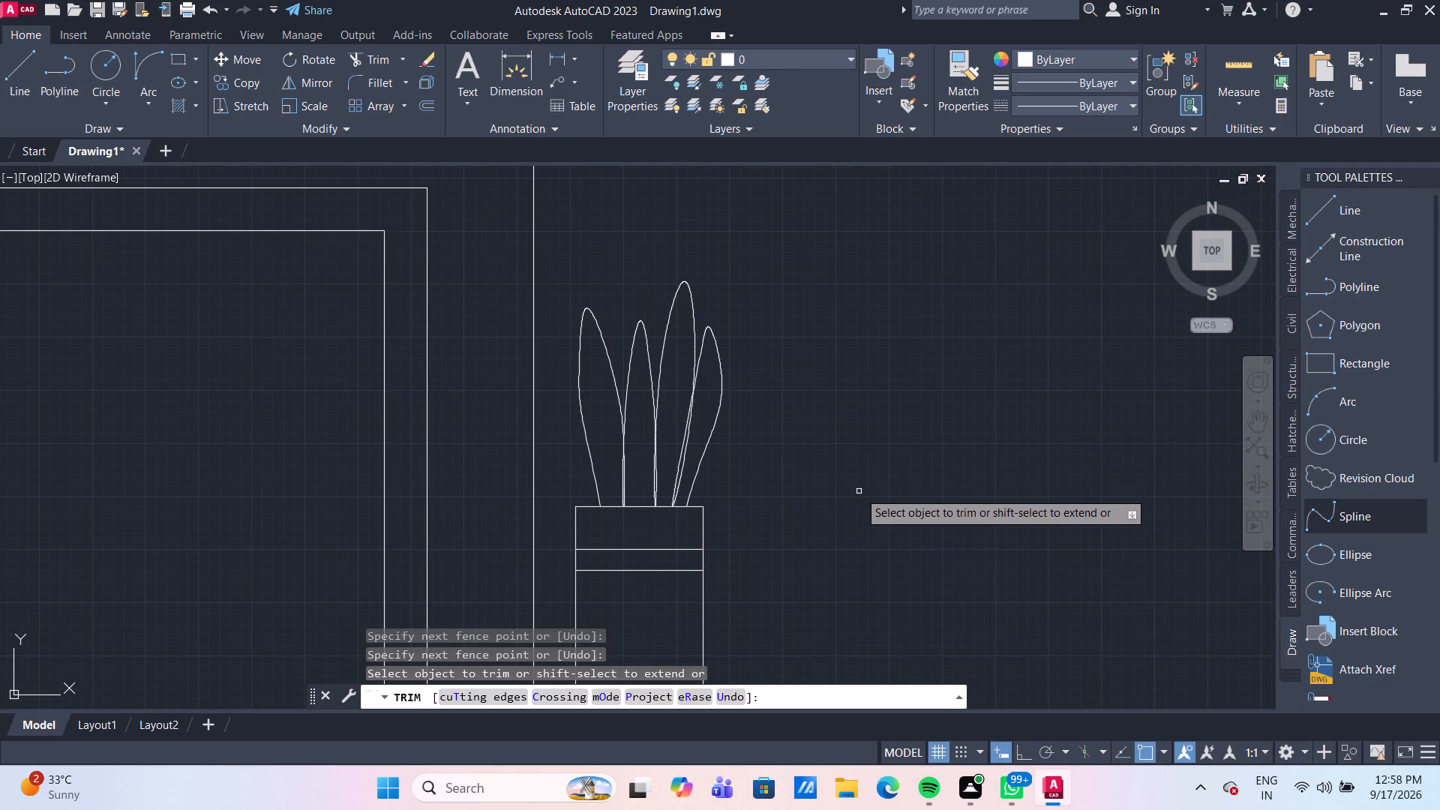
pyautogui.press('Escape')
# Draw a short diagonal line about 11 units long at about 39° up and outward from the planter's outer bottom corner.
pyautogui.scroll(-3, 863, 496)
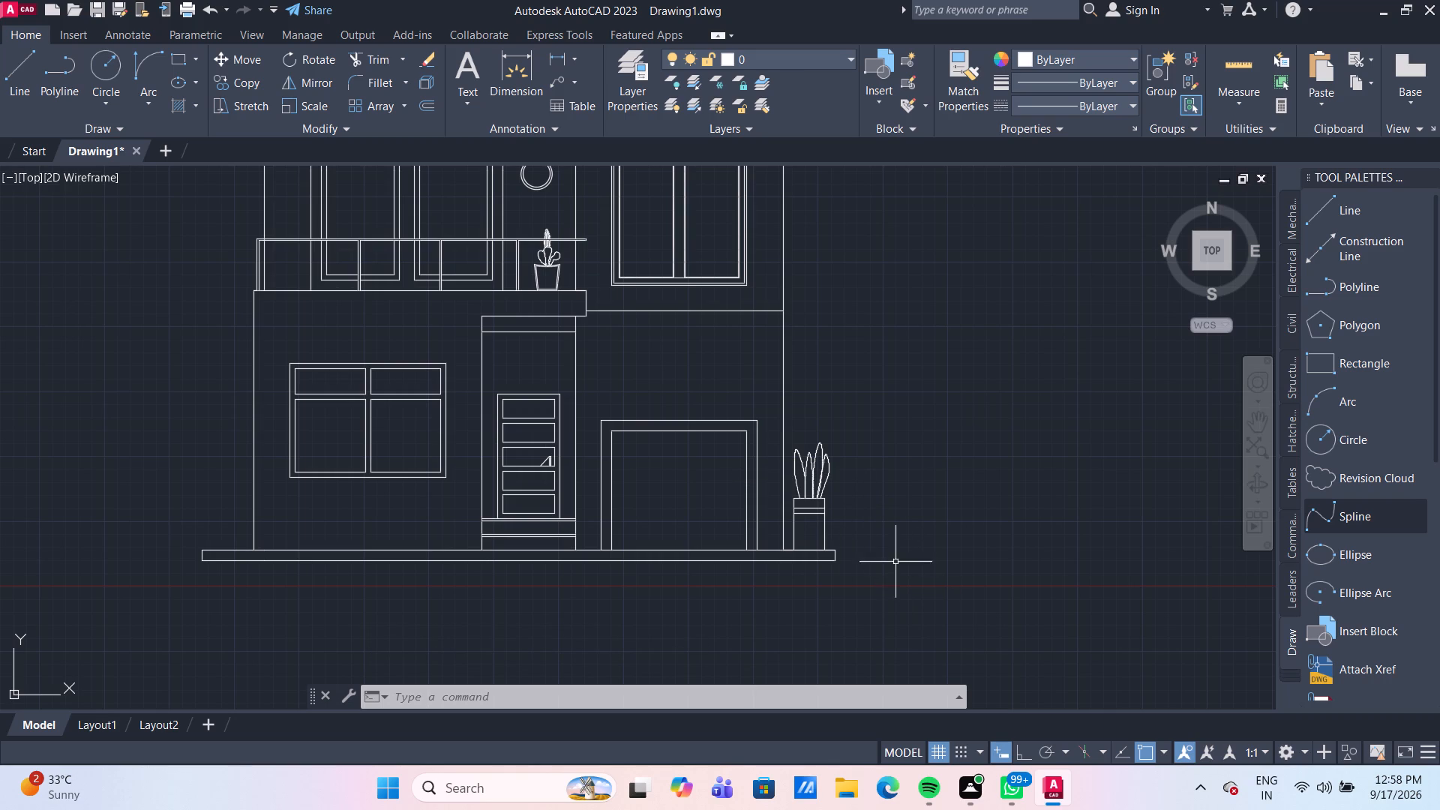
pyautogui.scroll(1, 879, 546)
pyautogui.scroll(-1, 753, 551)
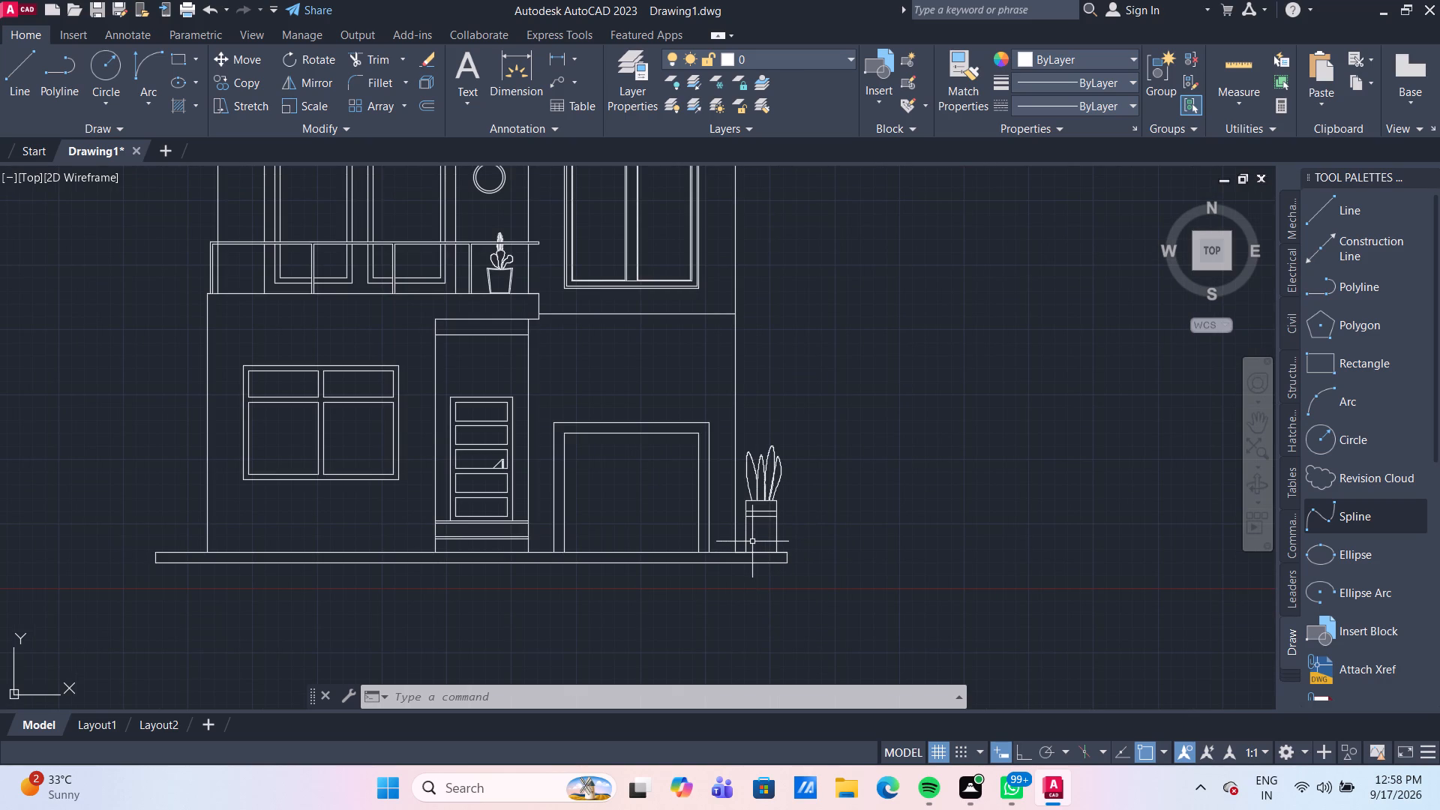
pyautogui.scroll(2, 805, 546)
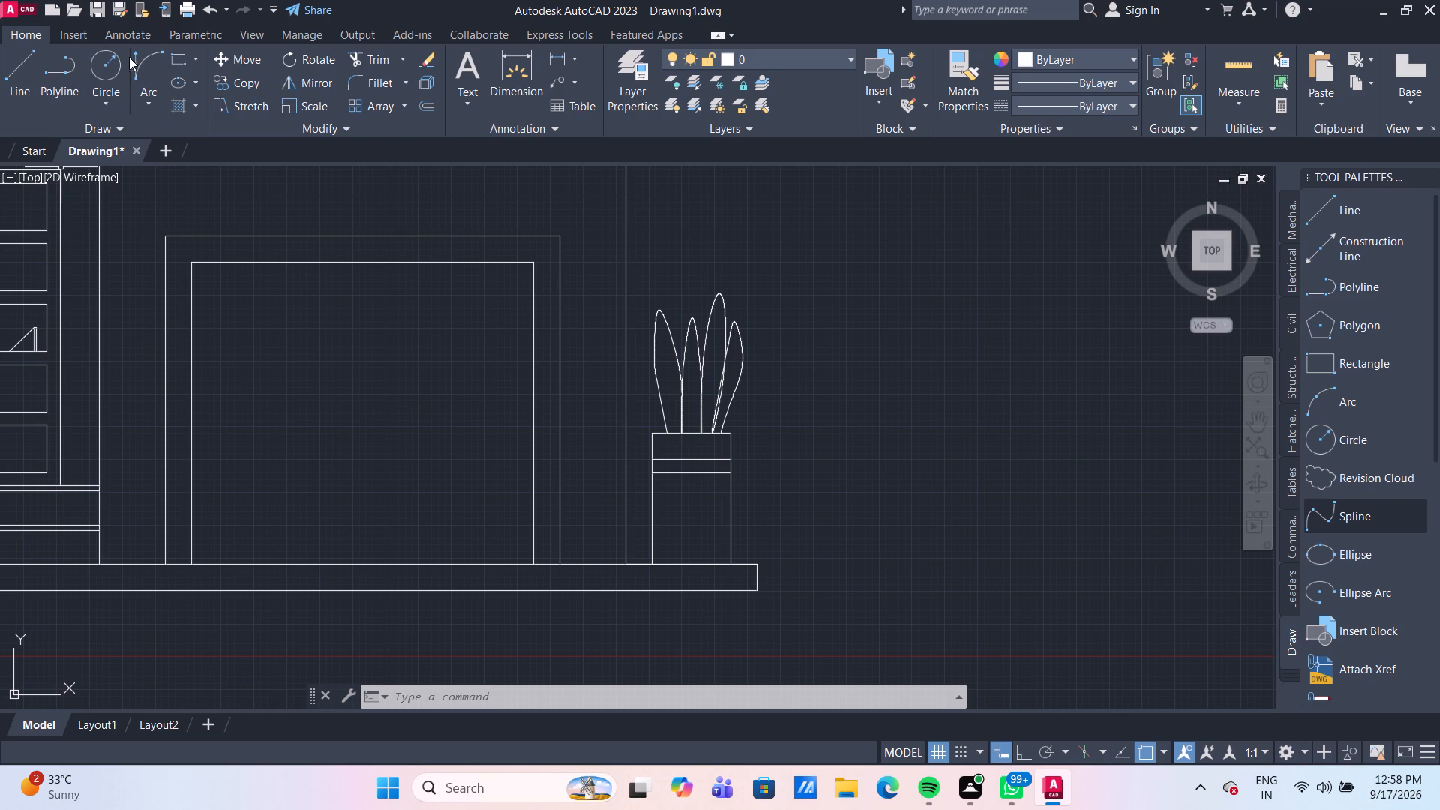
pyautogui.click(22, 70)
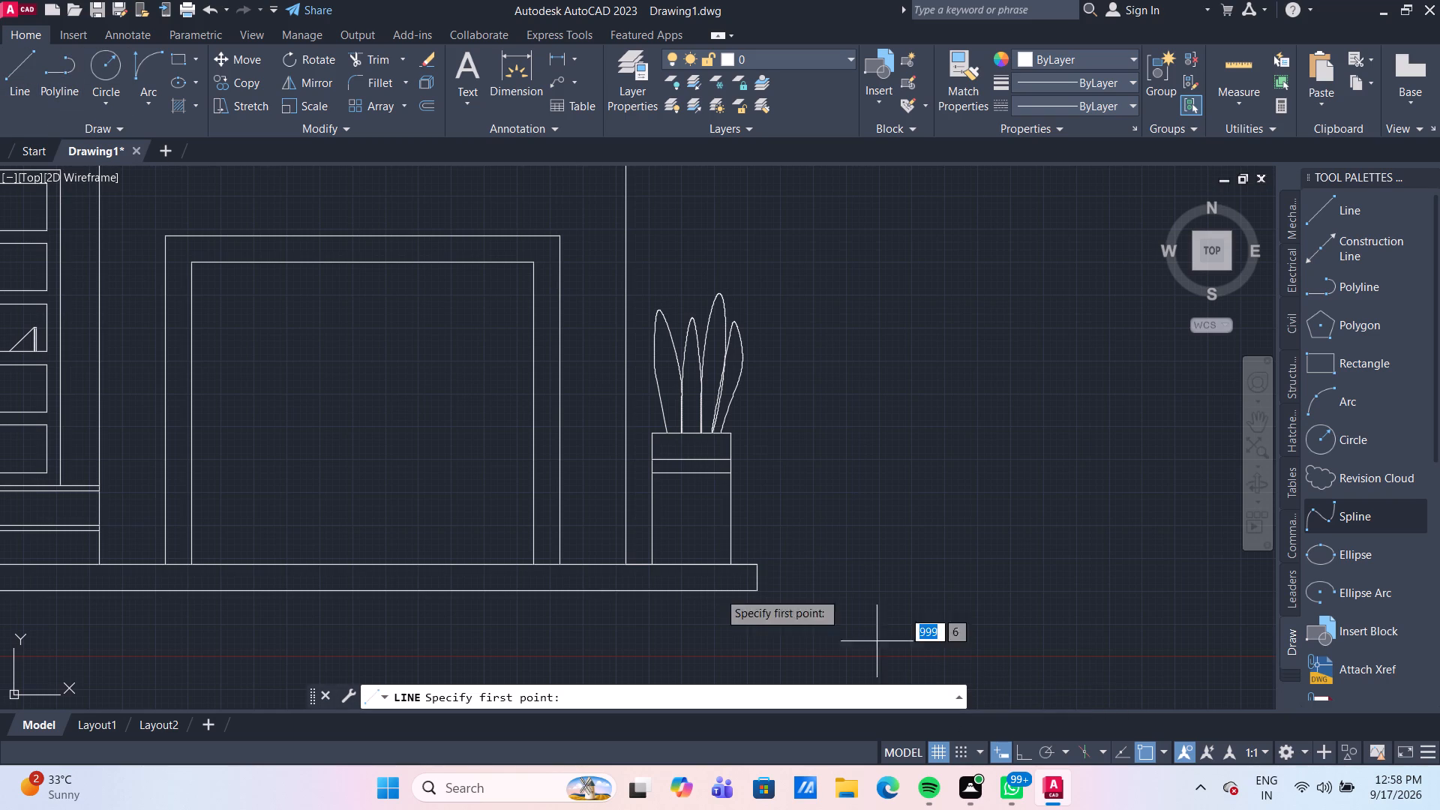
pyautogui.scroll(1, 660, 536)
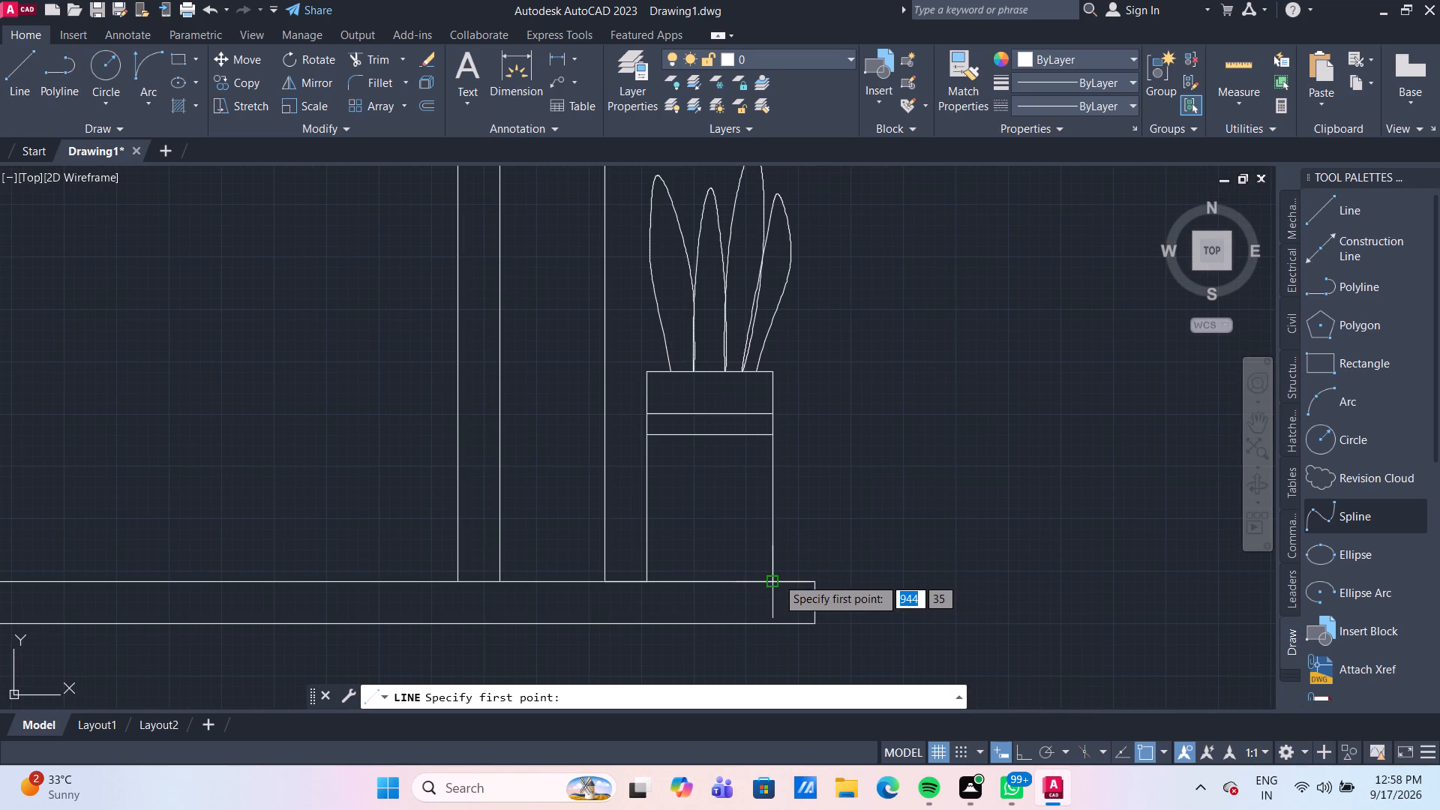
pyautogui.click(774, 580)
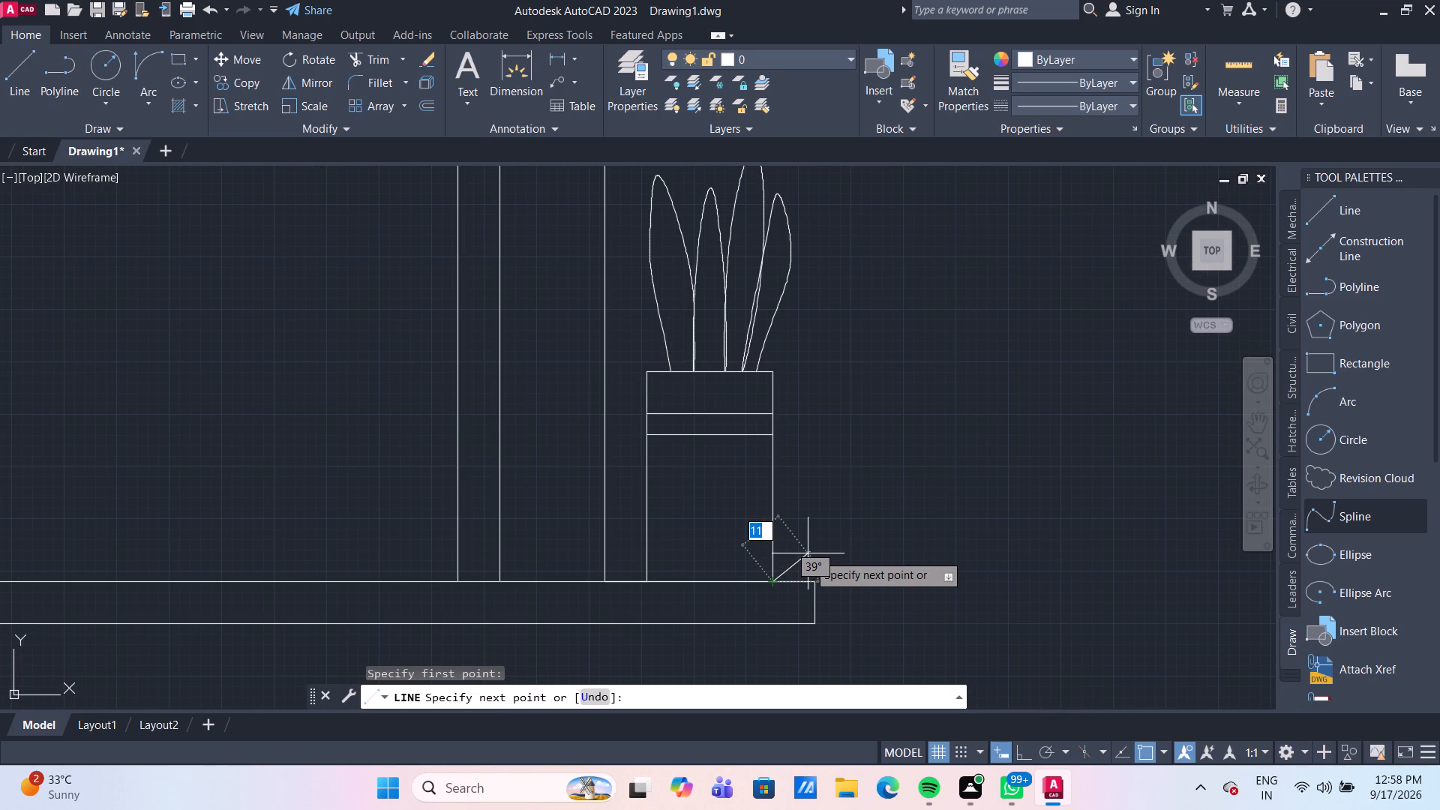
pyautogui.click(808, 553)
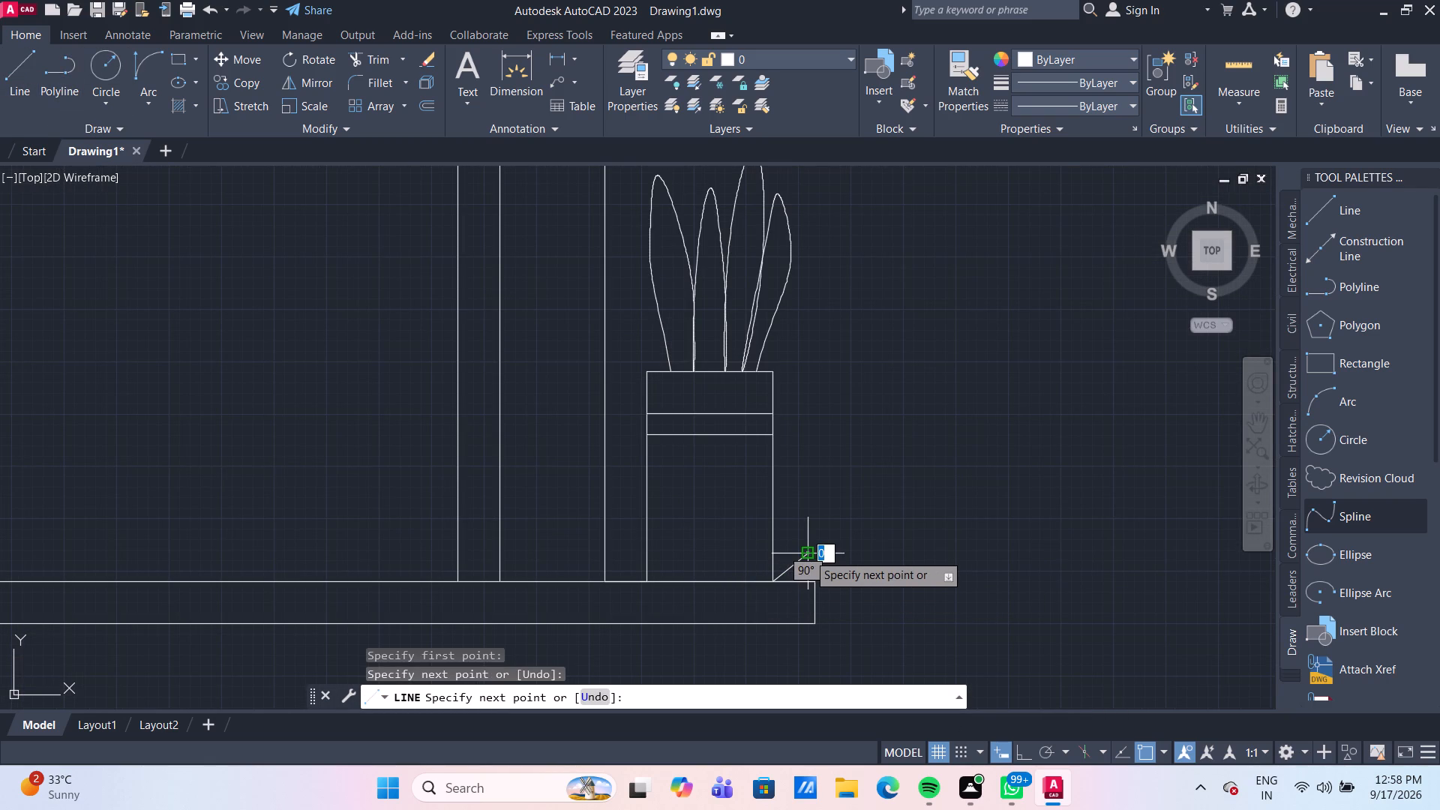
pyautogui.press('Return')
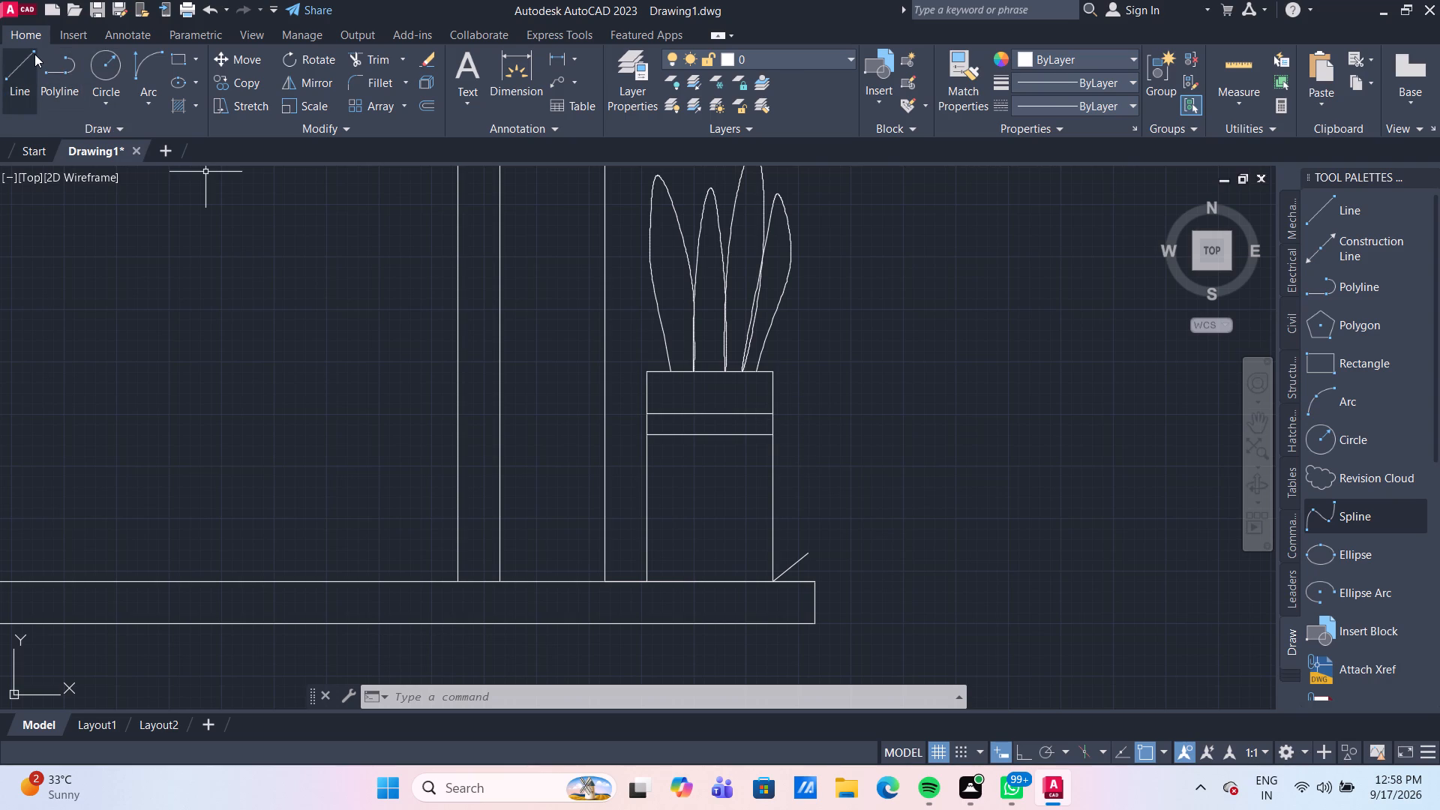
# Path-array the short diagonal line along the planter's outer vertical edge, trying an item spacing of 10 and settling on 8.
pyautogui.click(374, 108)
pyautogui.click(406, 103)
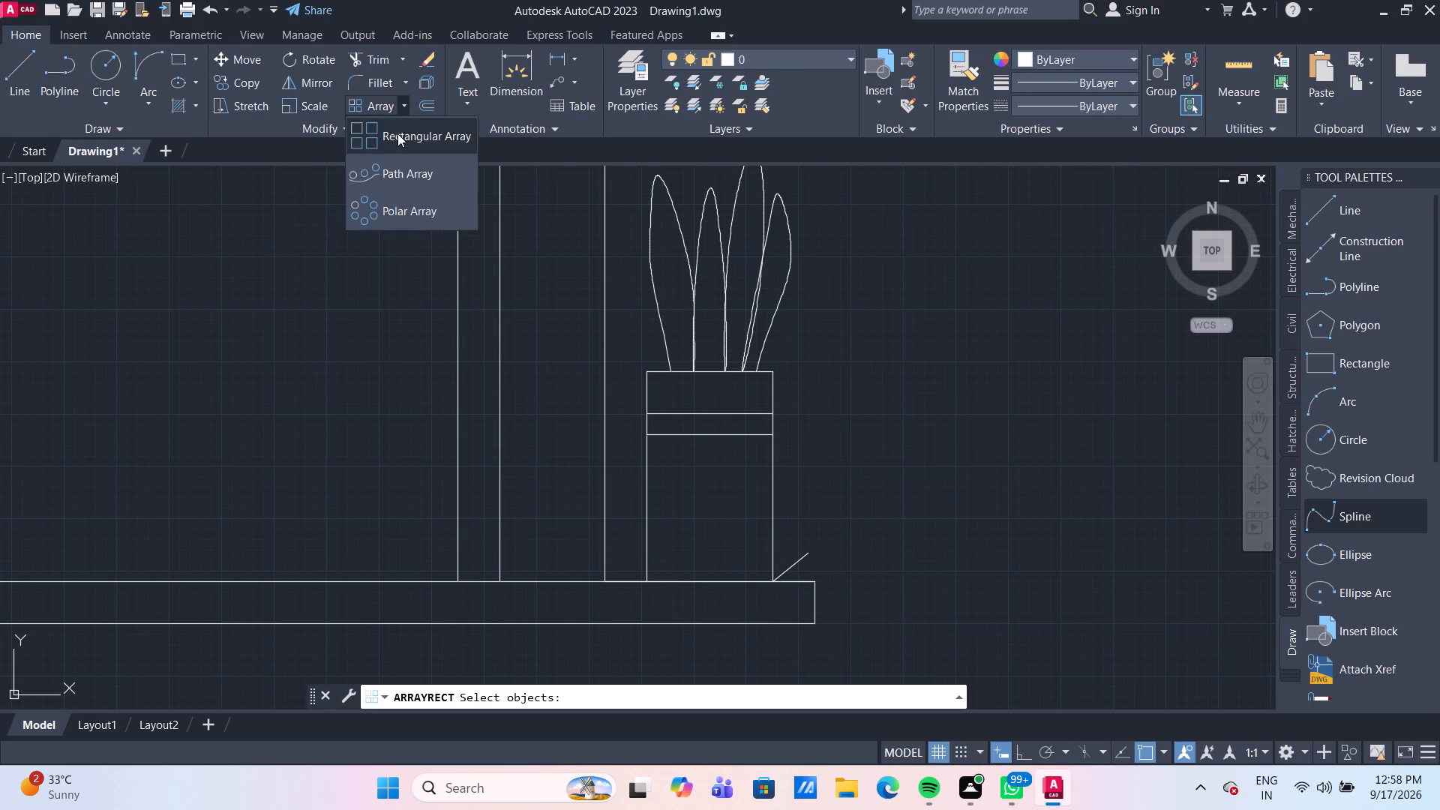
pyautogui.click(406, 182)
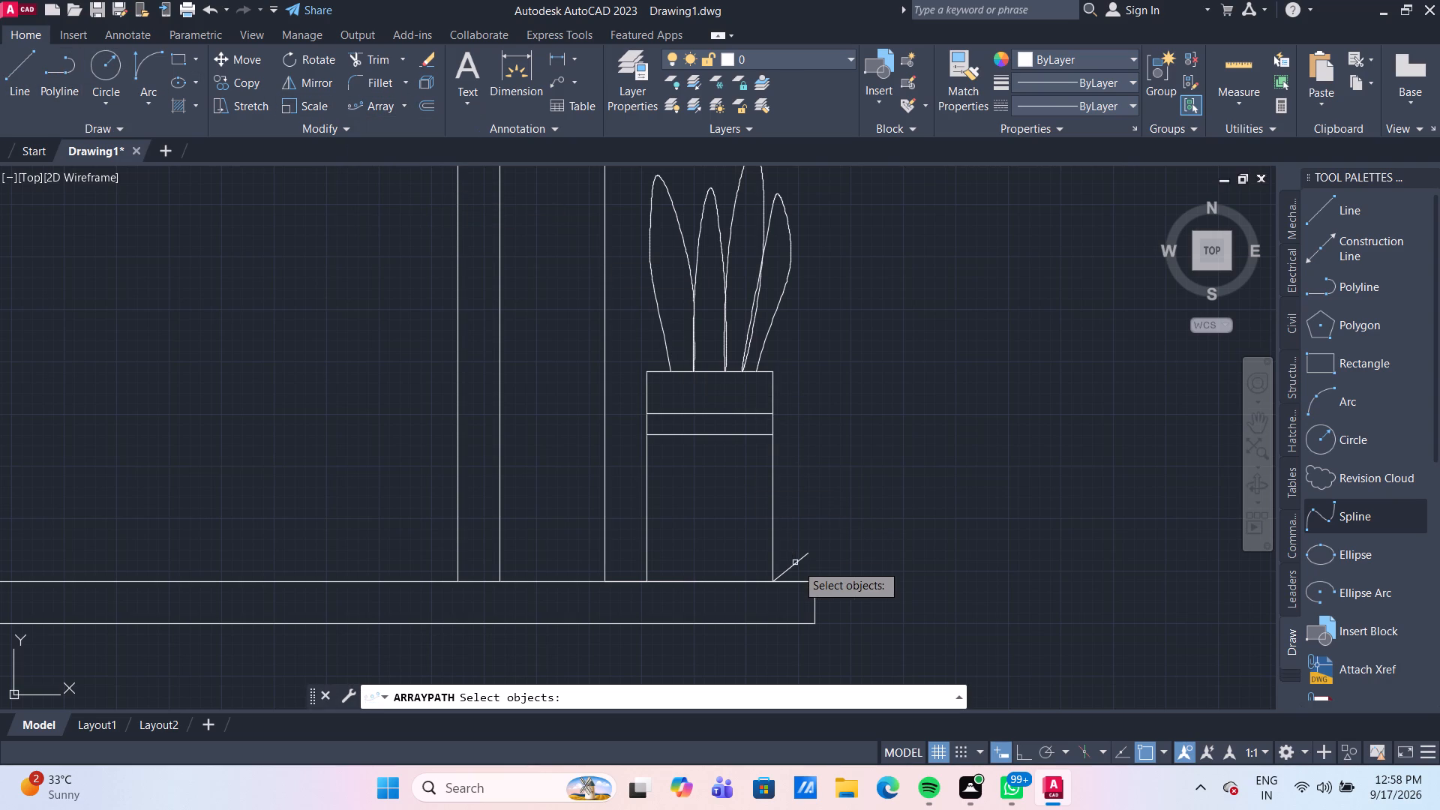
pyautogui.click(796, 562)
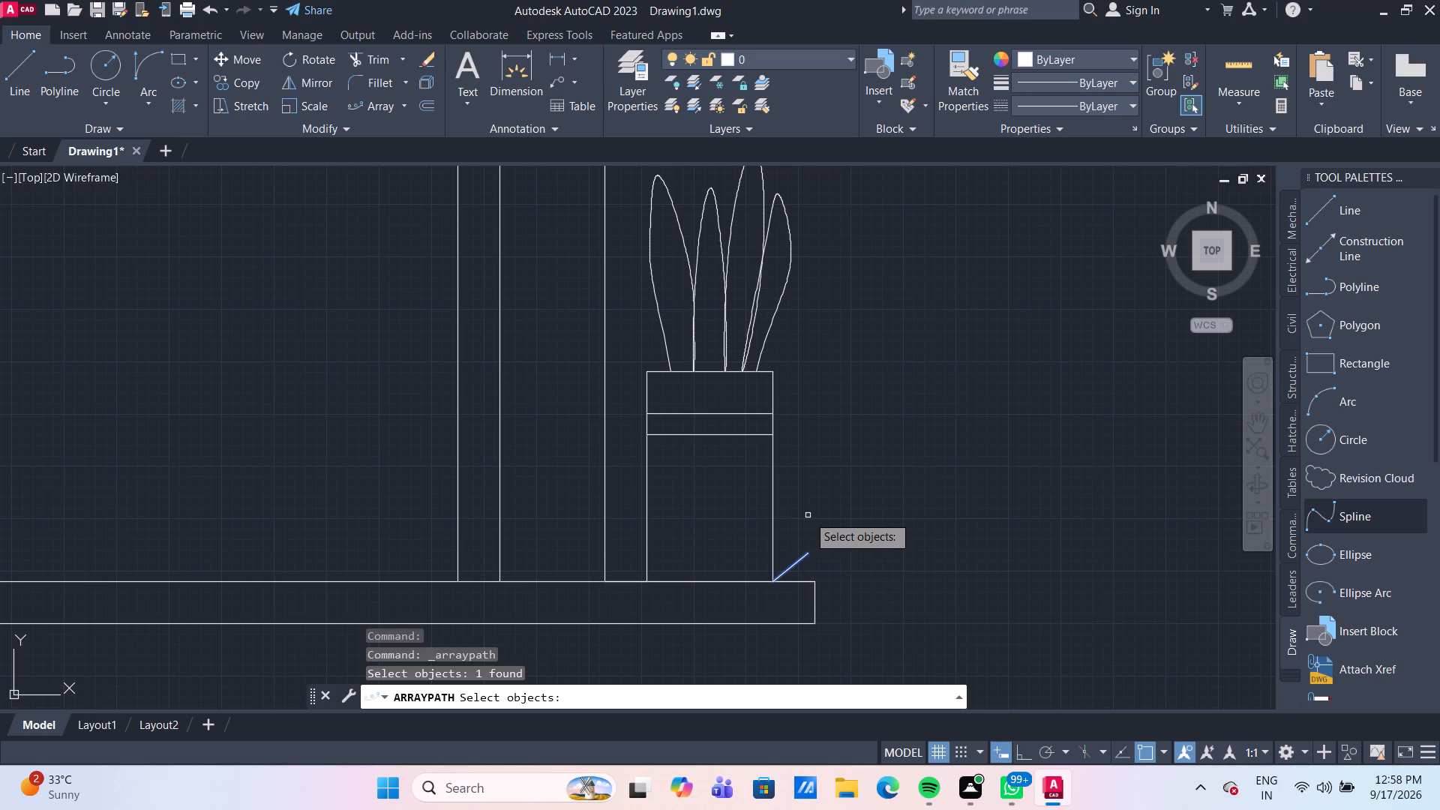
pyautogui.press('Return')
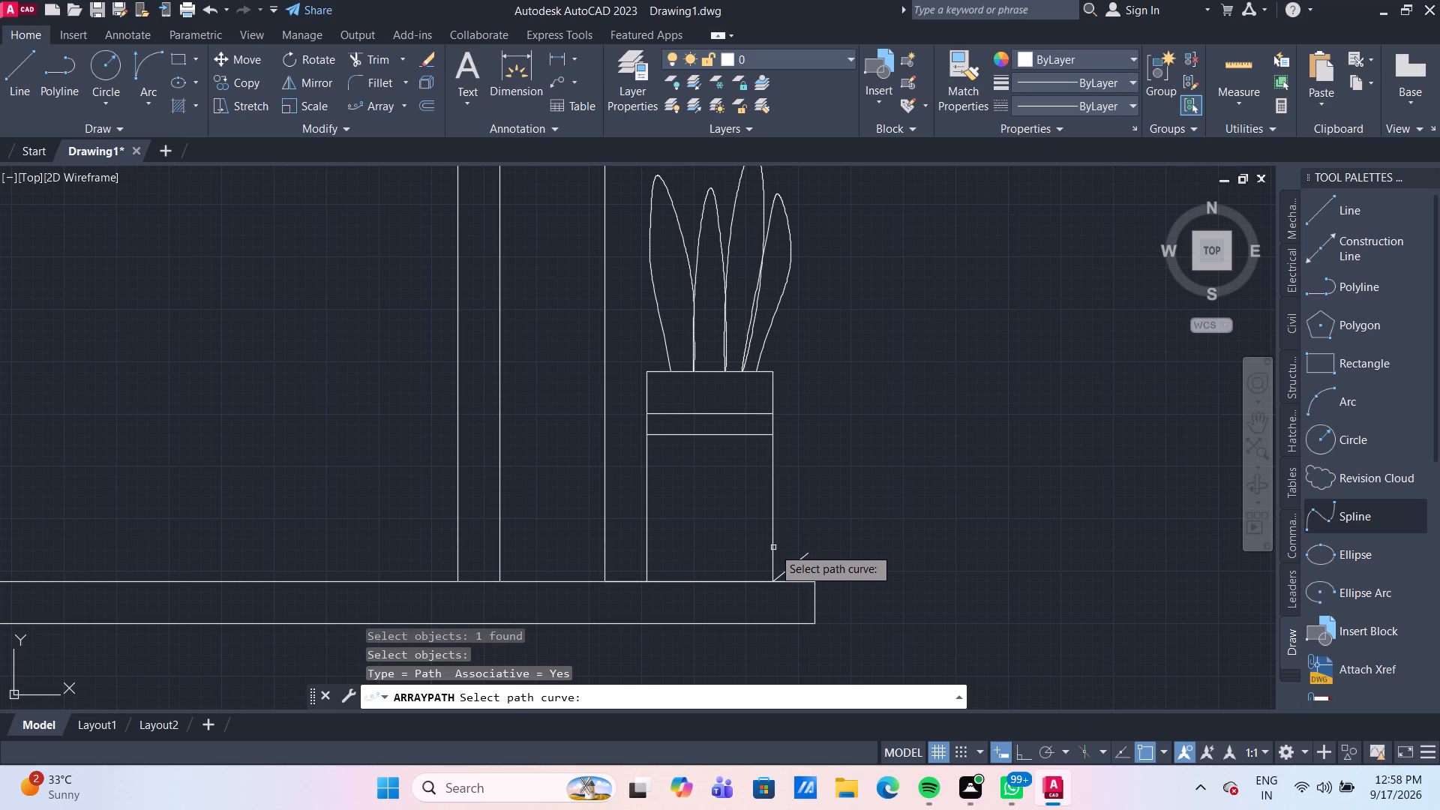
pyautogui.click(773, 552)
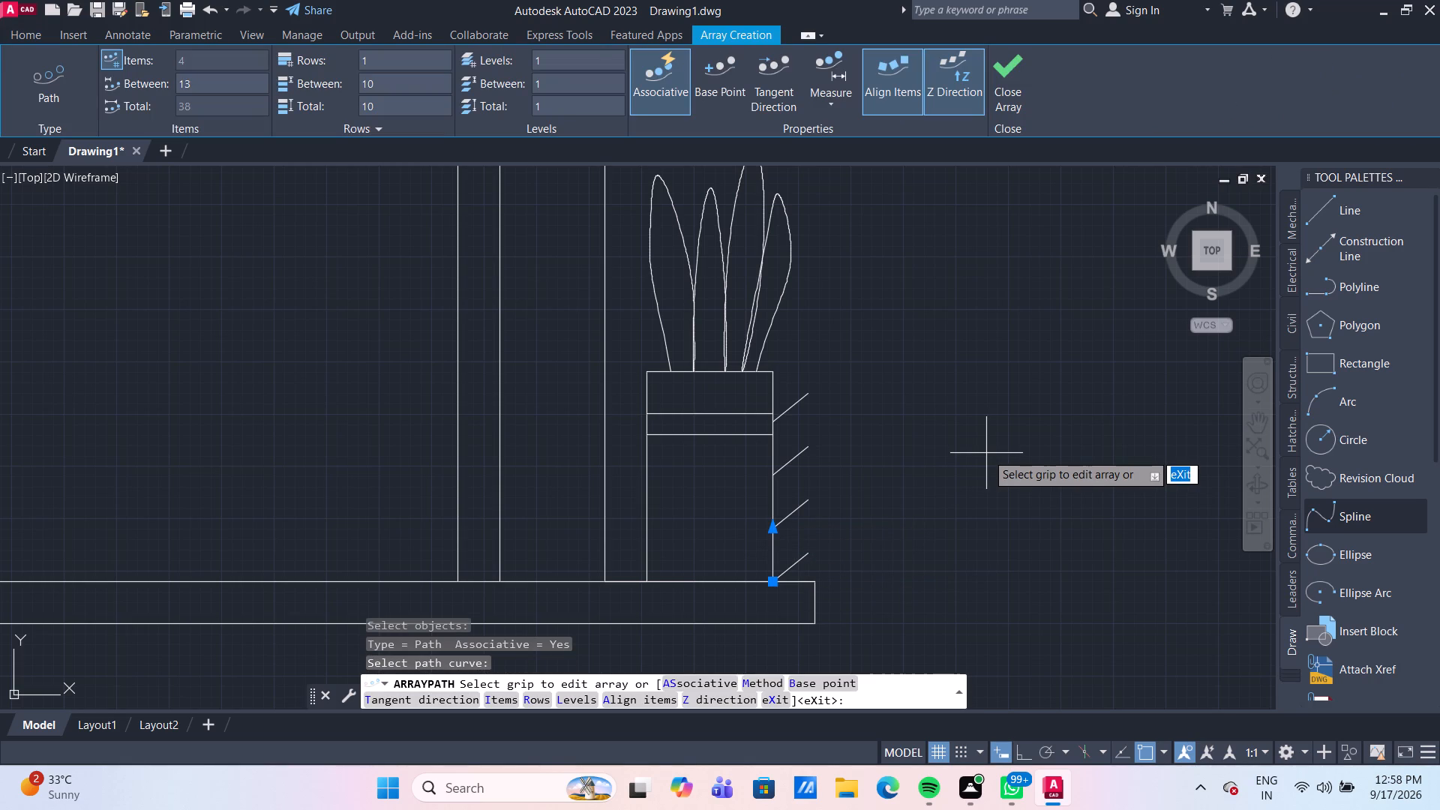
pyautogui.click(216, 85)
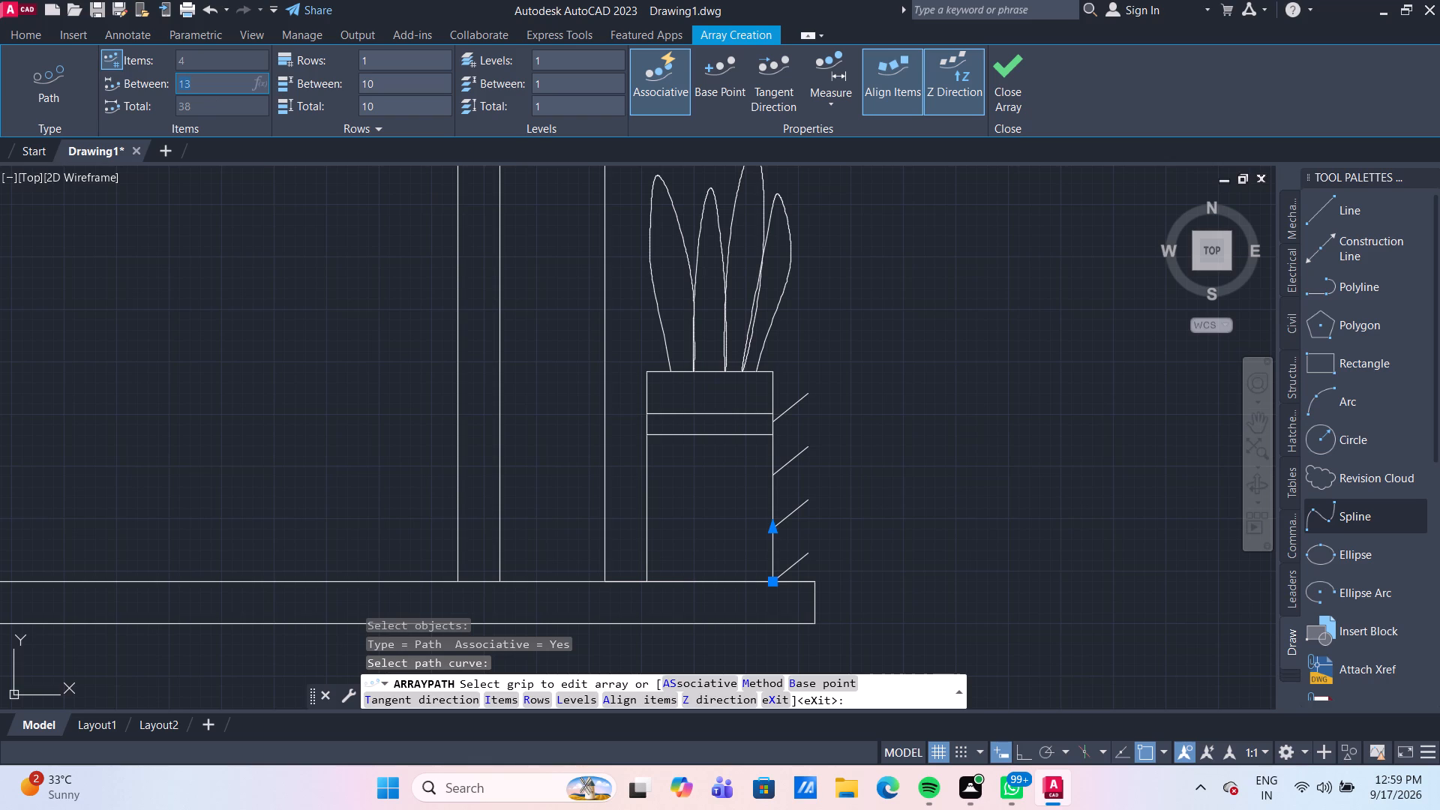
pyautogui.write('10')
pyautogui.press('Return')
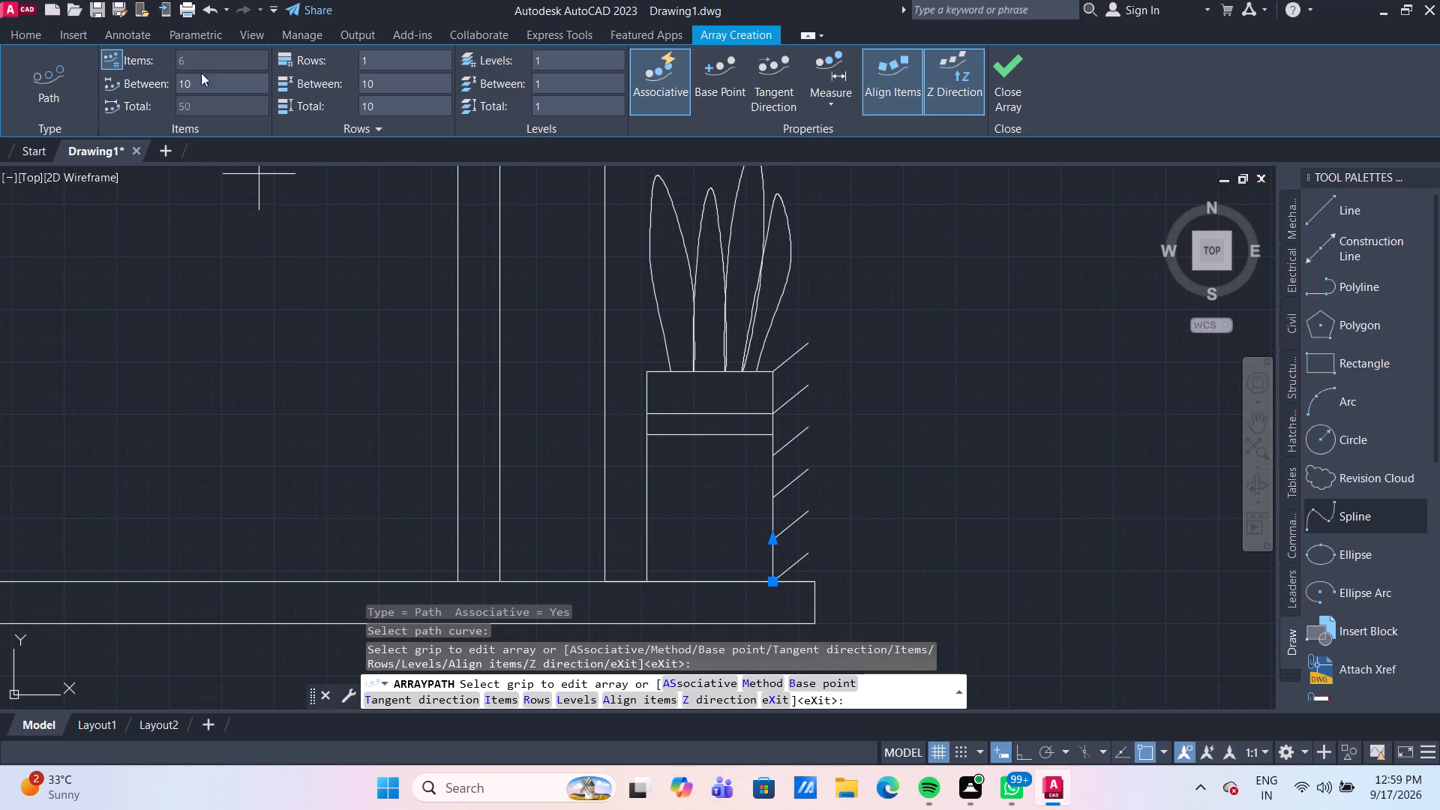
pyautogui.click(208, 84)
pyautogui.press('8')
pyautogui.press('Return')
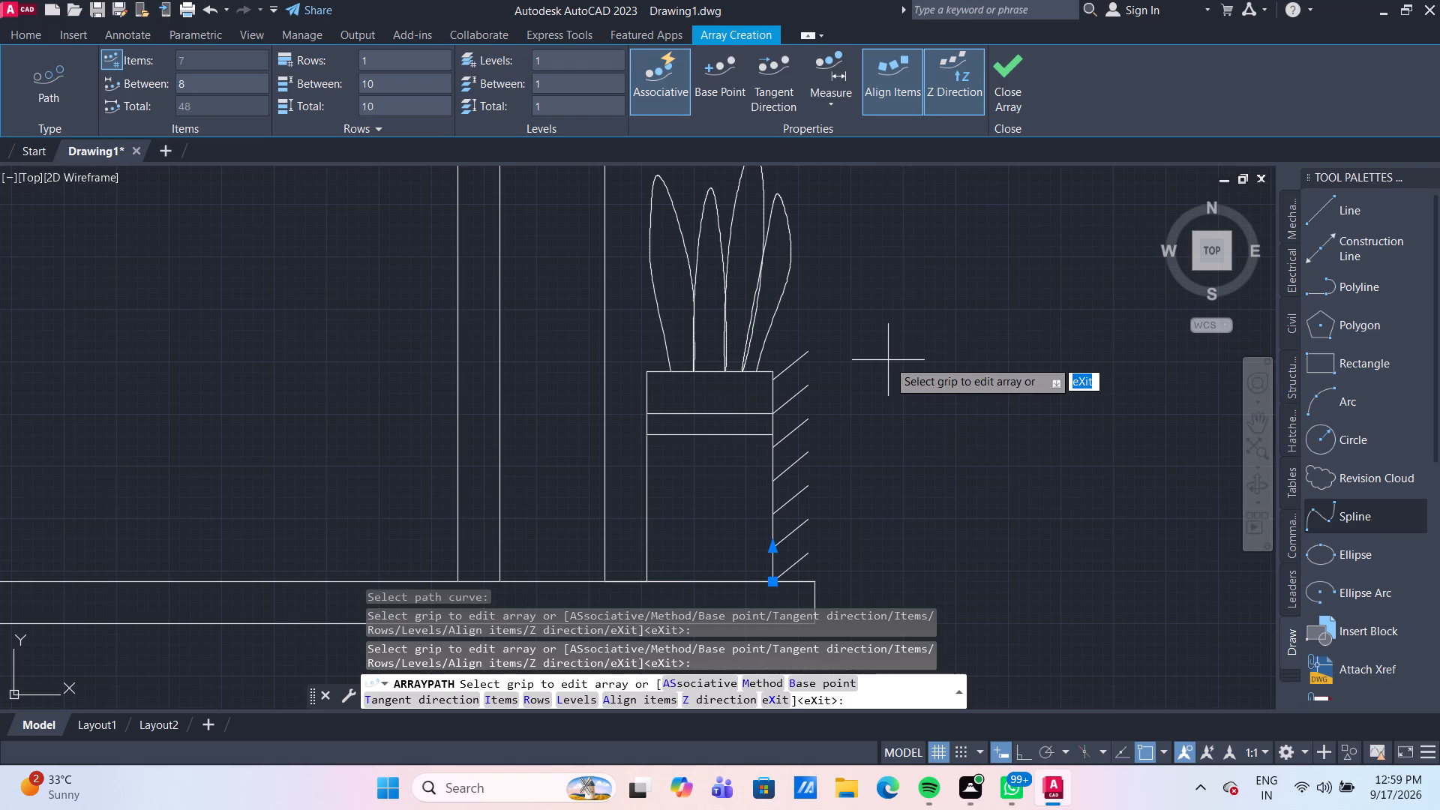
pyautogui.press('Return')
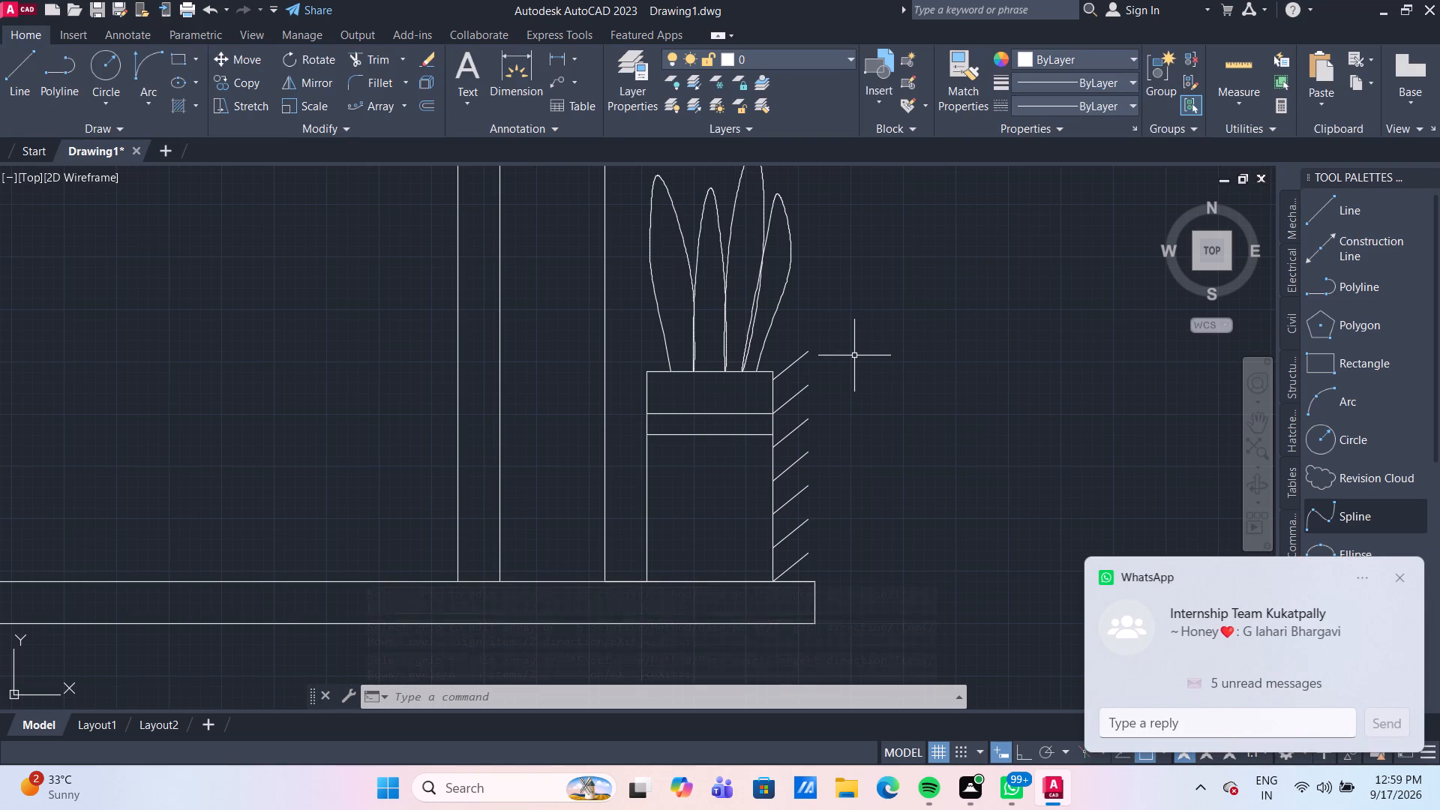
# Copy the whole planter with its leaves and diagonal strokes about 136 units away into the empty space beside the house.
pyautogui.scroll(-2, 854, 355)
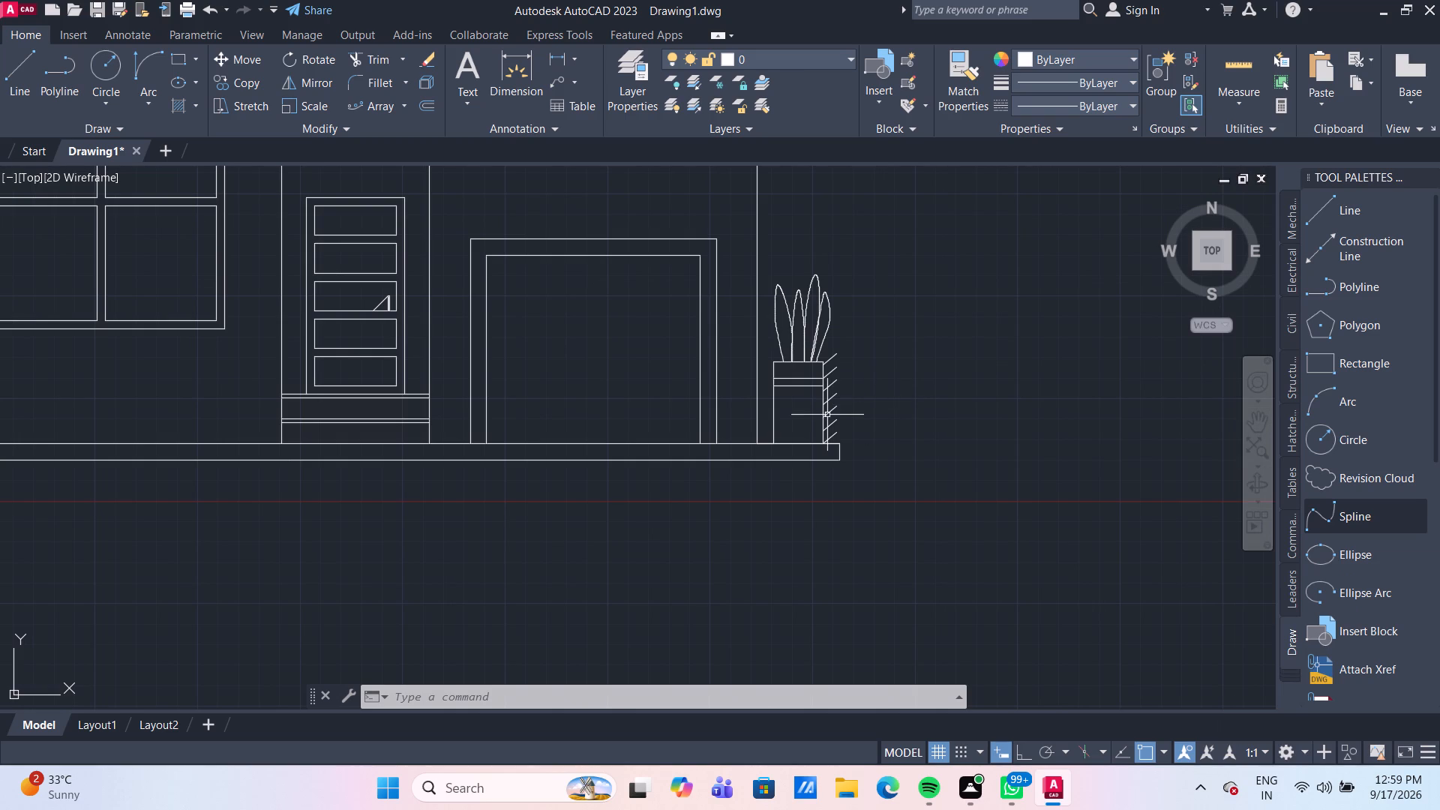
pyautogui.scroll(2, 826, 411)
pyautogui.moveTo(868, 486); pyautogui.dragTo(862, 478)
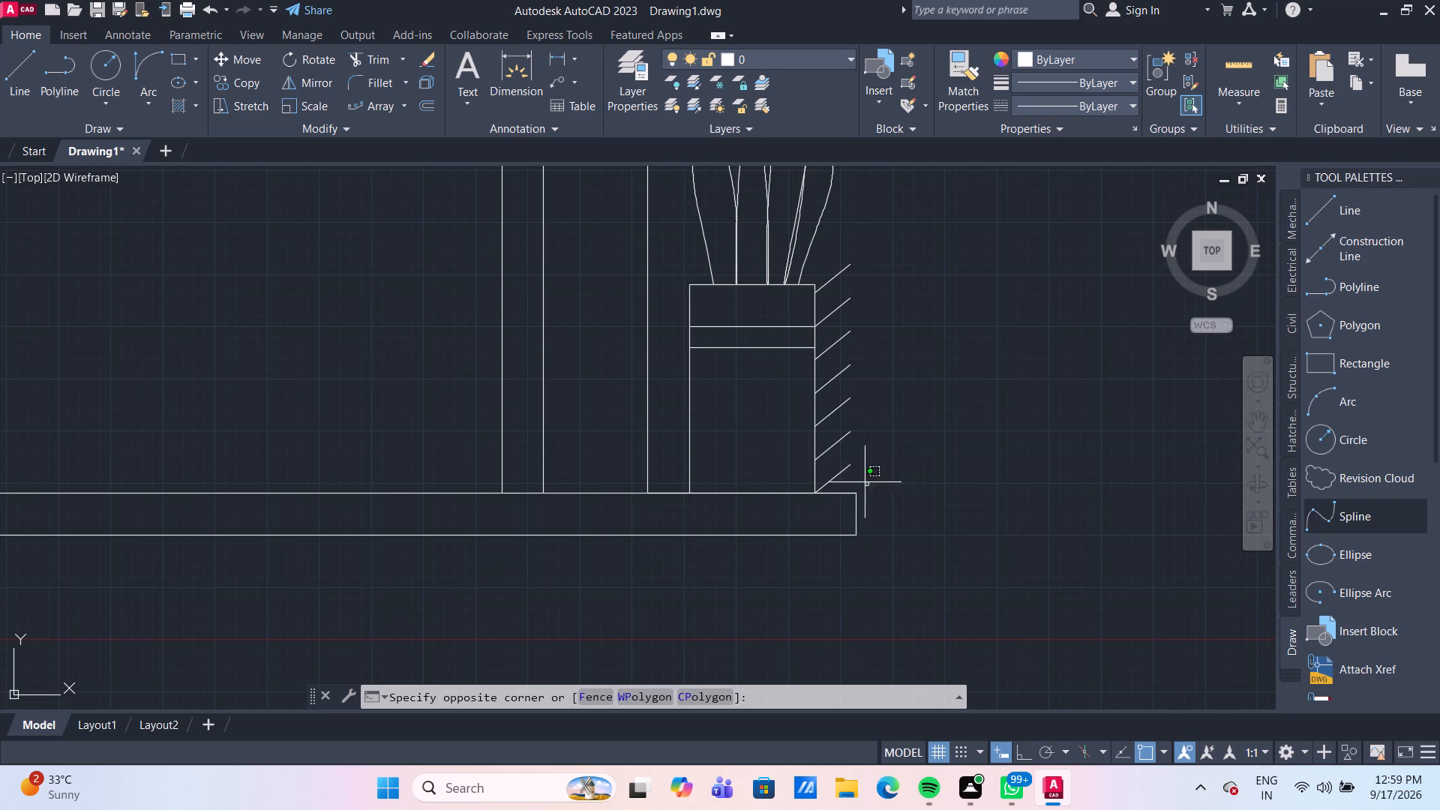
pyautogui.moveTo(862, 478); pyautogui.dragTo(846, 449)
pyautogui.scroll(-1, 676, 204)
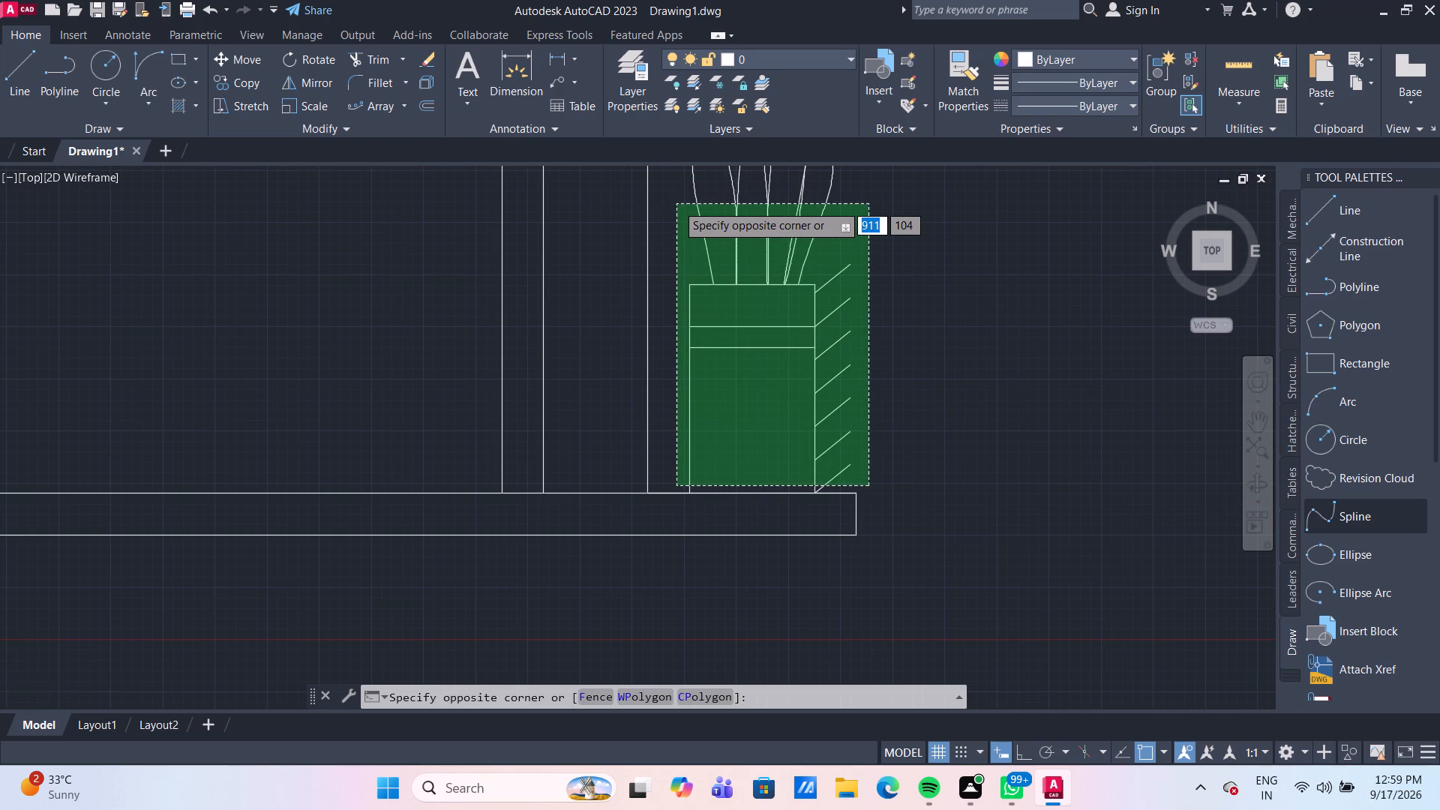
pyautogui.middleClick(676, 204)
pyautogui.click(676, 204)
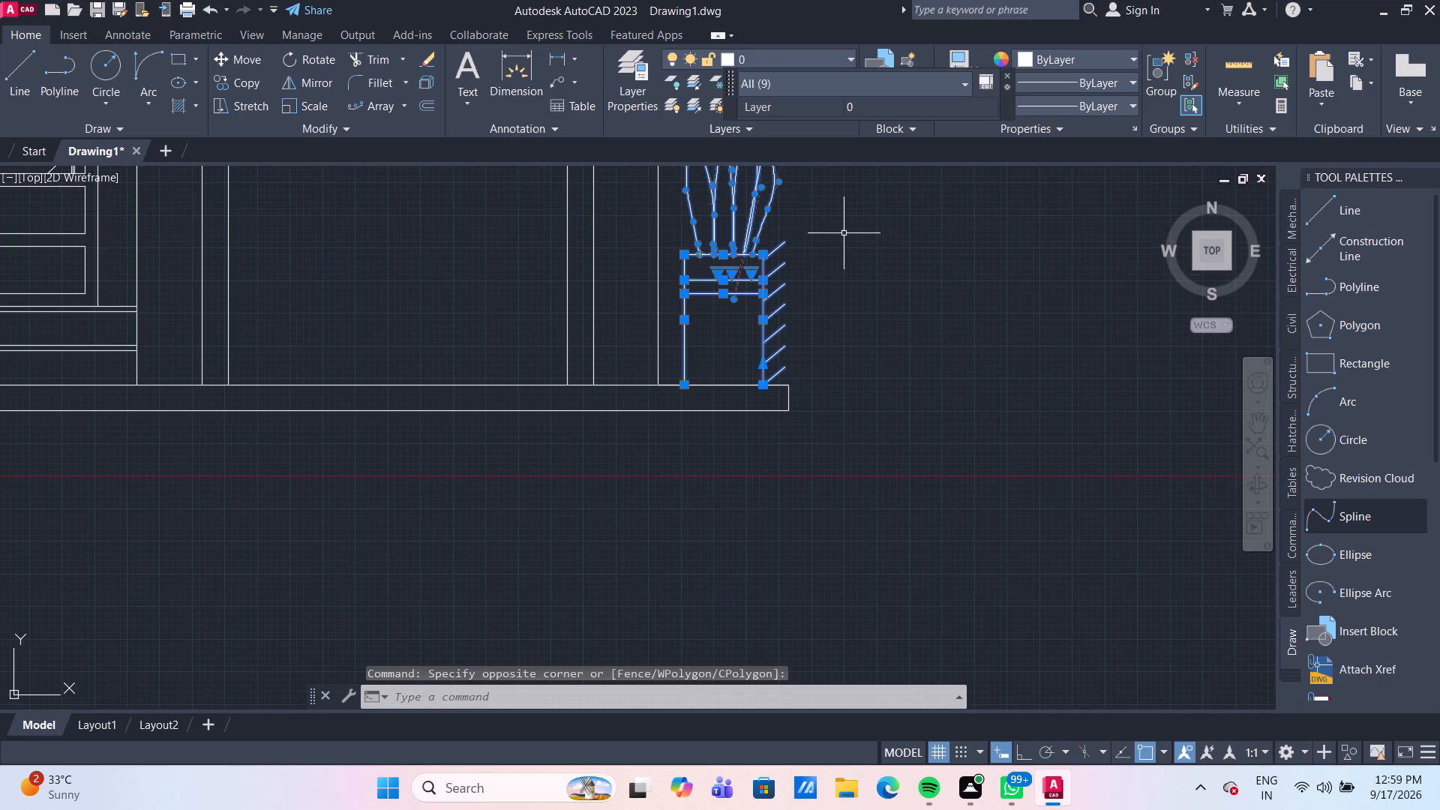
pyautogui.scroll(-1, 844, 233)
pyautogui.moveTo(844, 233); pyautogui.dragTo(744, 294, button='middle')
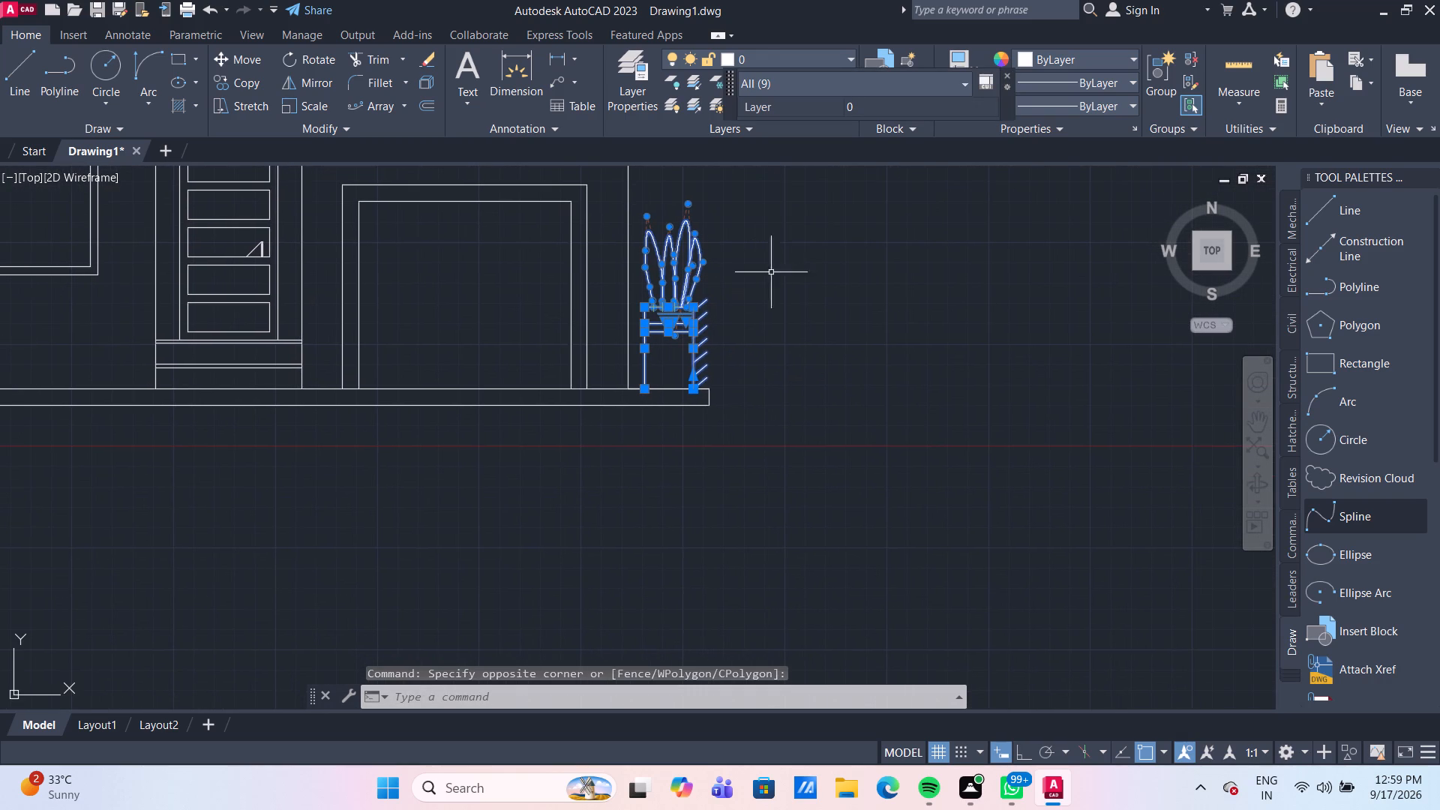
pyautogui.write('CO')
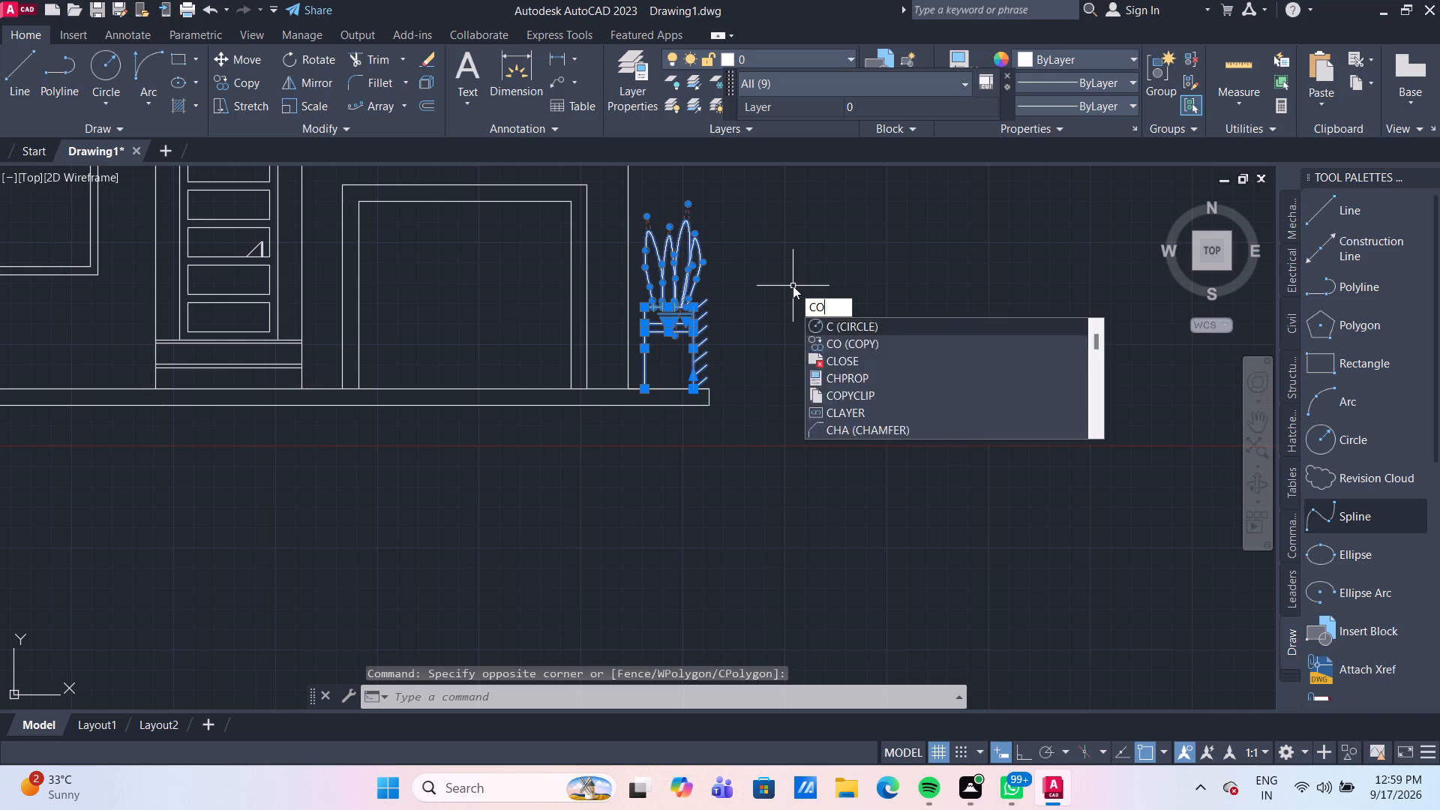
pyautogui.press('Return')
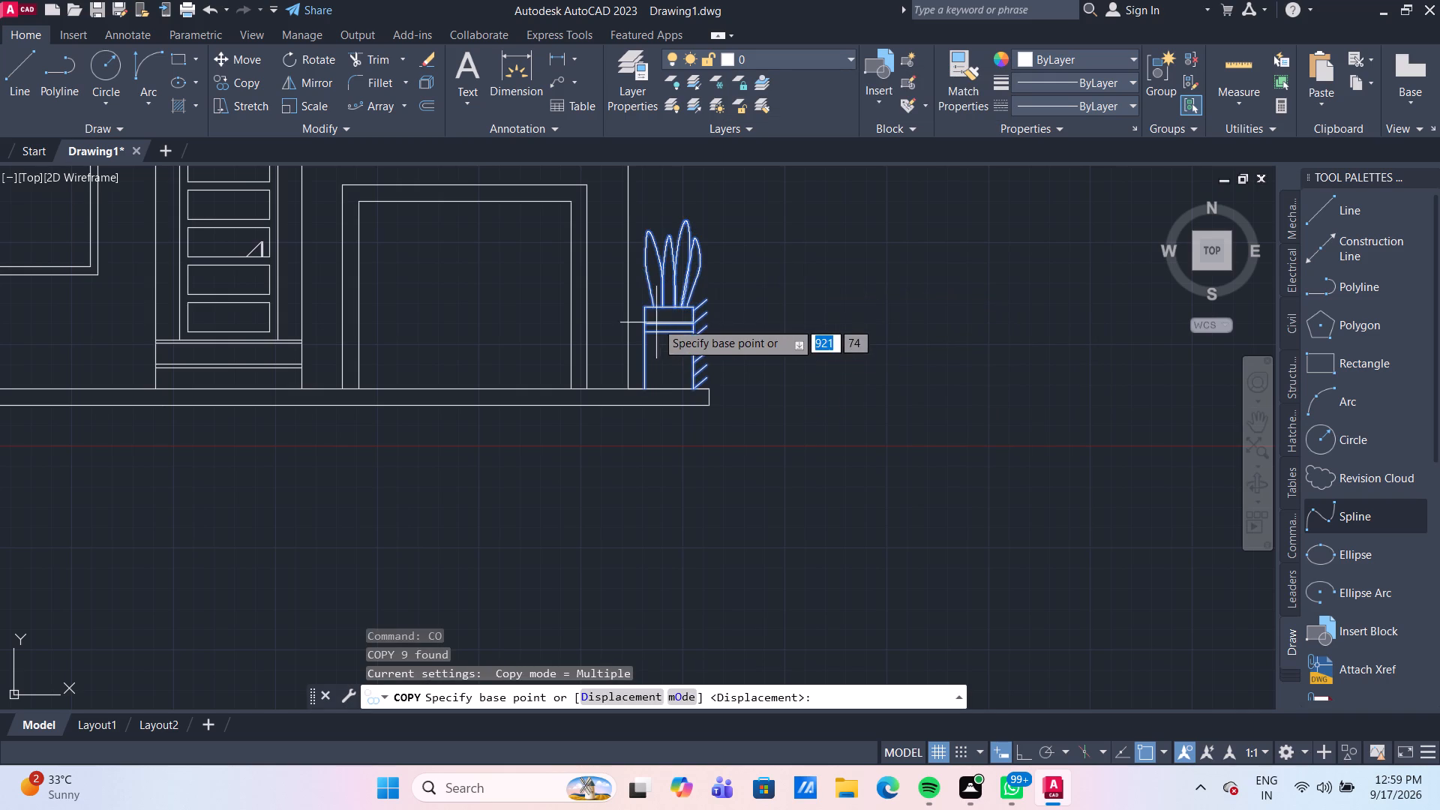
pyautogui.click(665, 308)
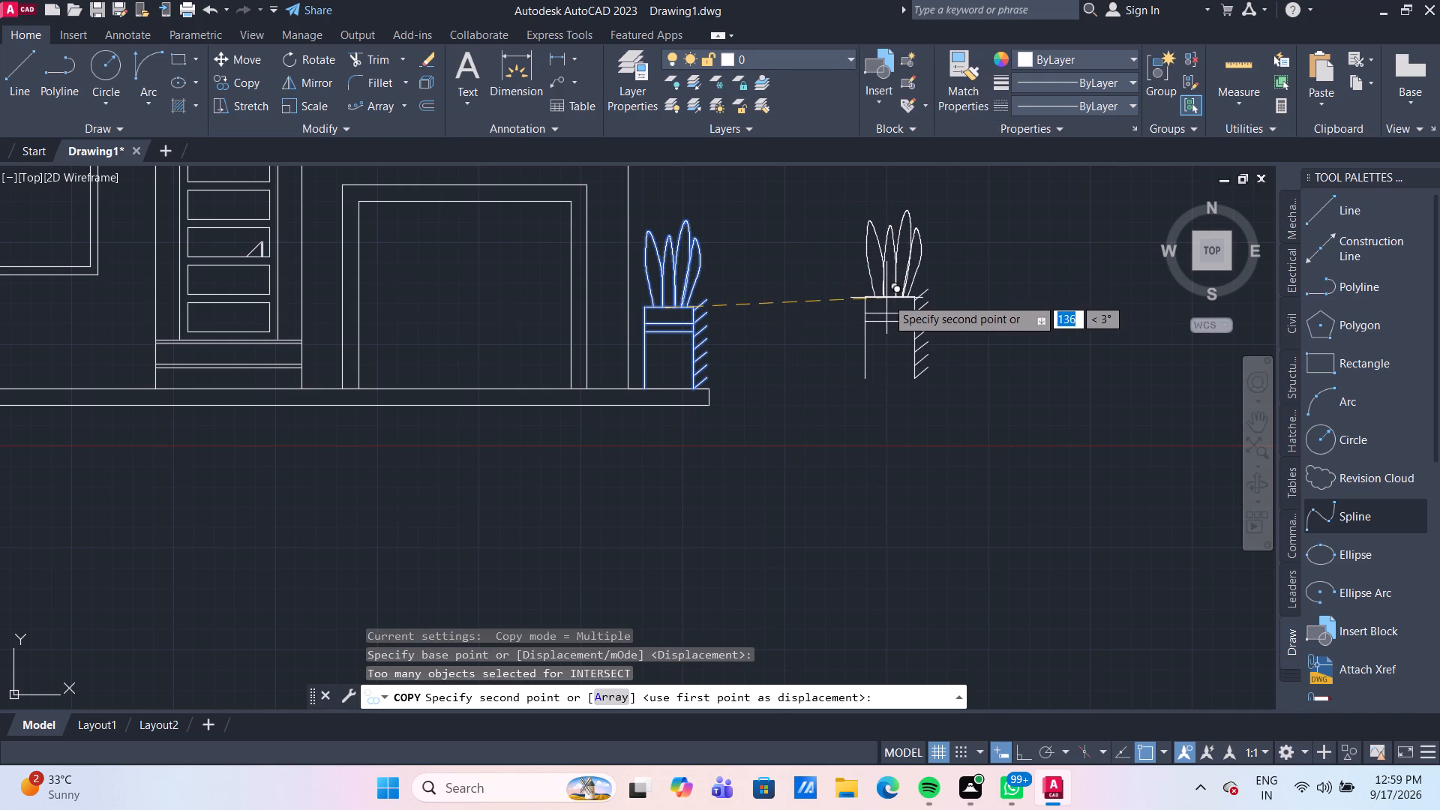
pyautogui.click(886, 298)
pyautogui.press('Escape')
# Group the copied planter standing in the empty space beside the house, including its leaves and diagonal strokes.
pyautogui.moveTo(976, 412); pyautogui.dragTo(954, 382)
pyautogui.click(832, 197)
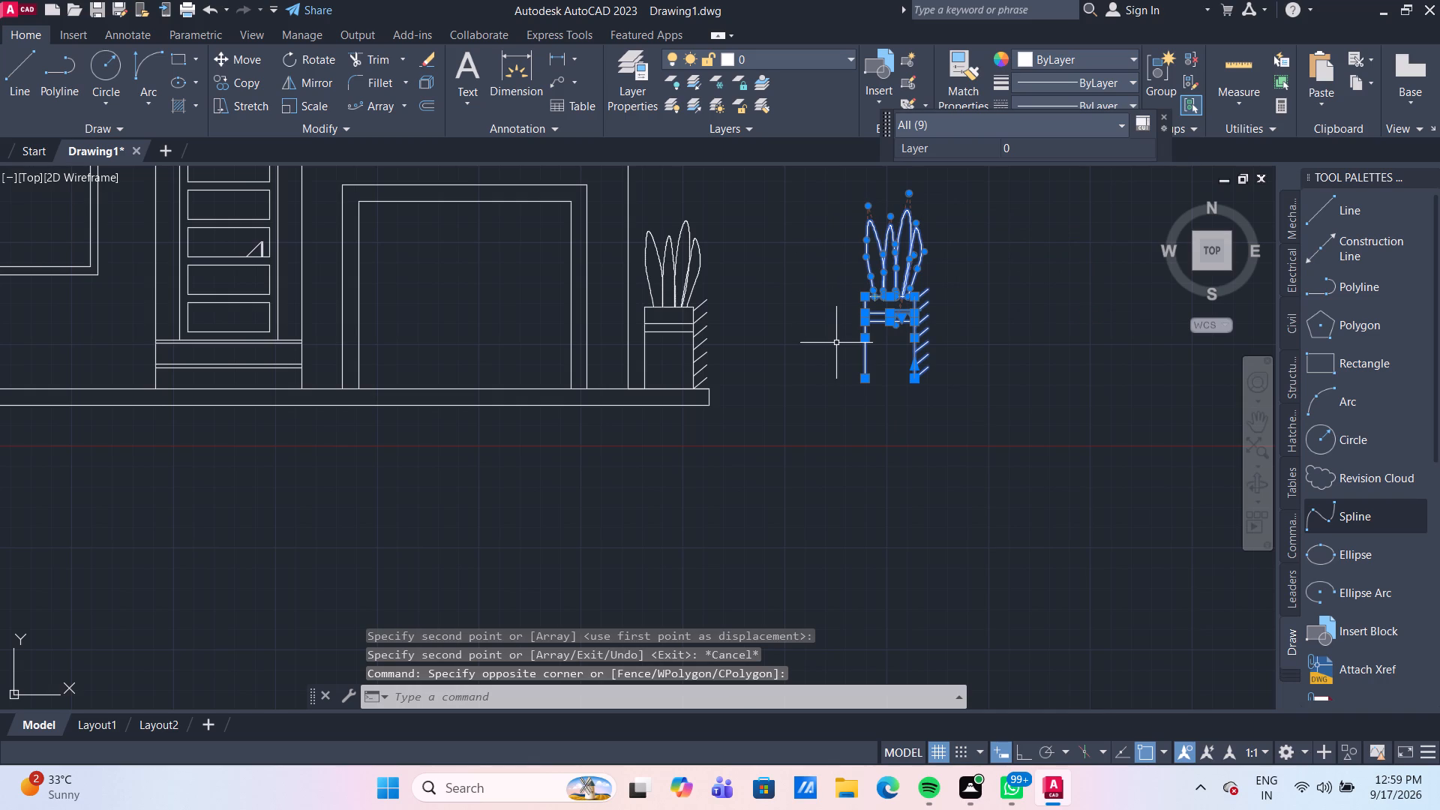
pyautogui.press('g')
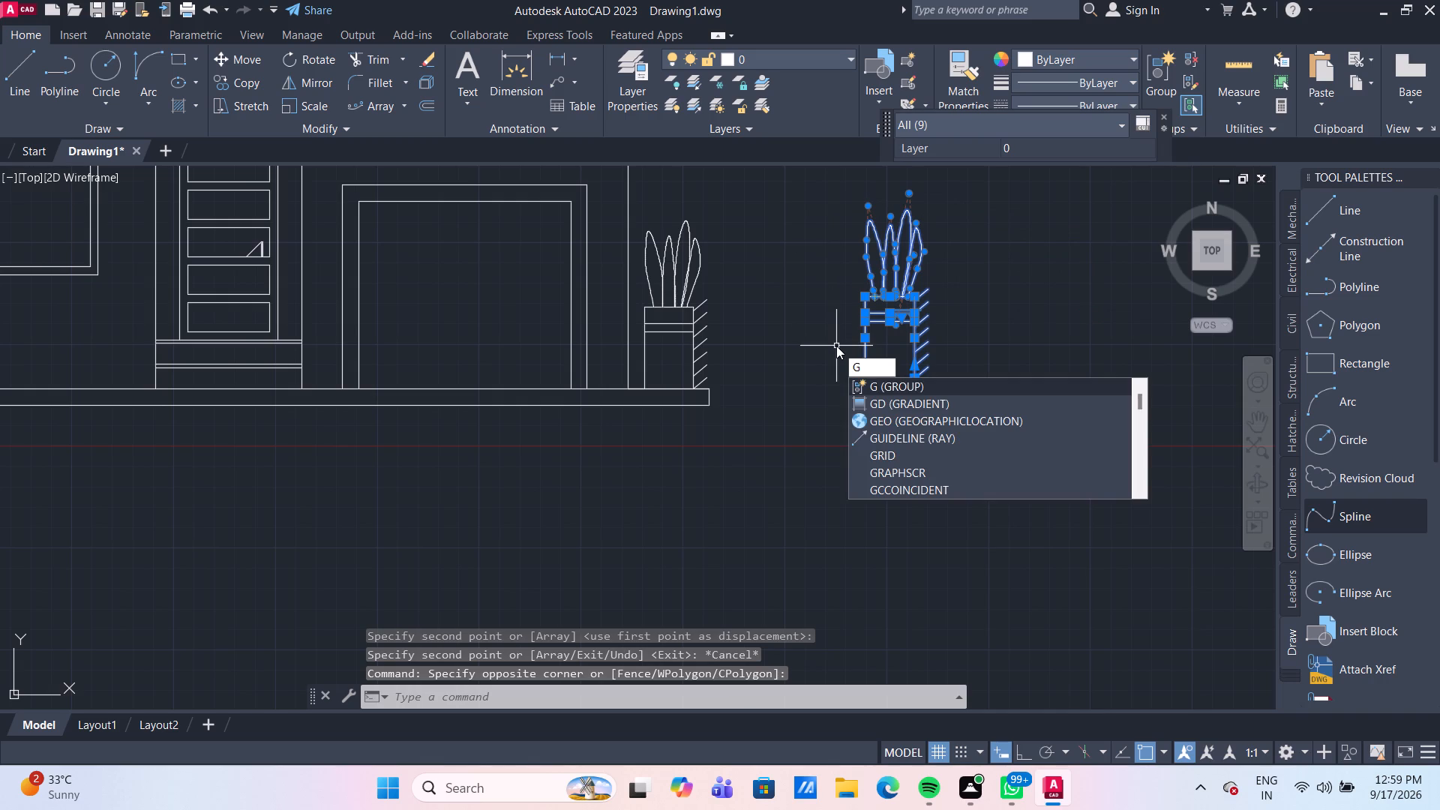
pyautogui.press('Return')
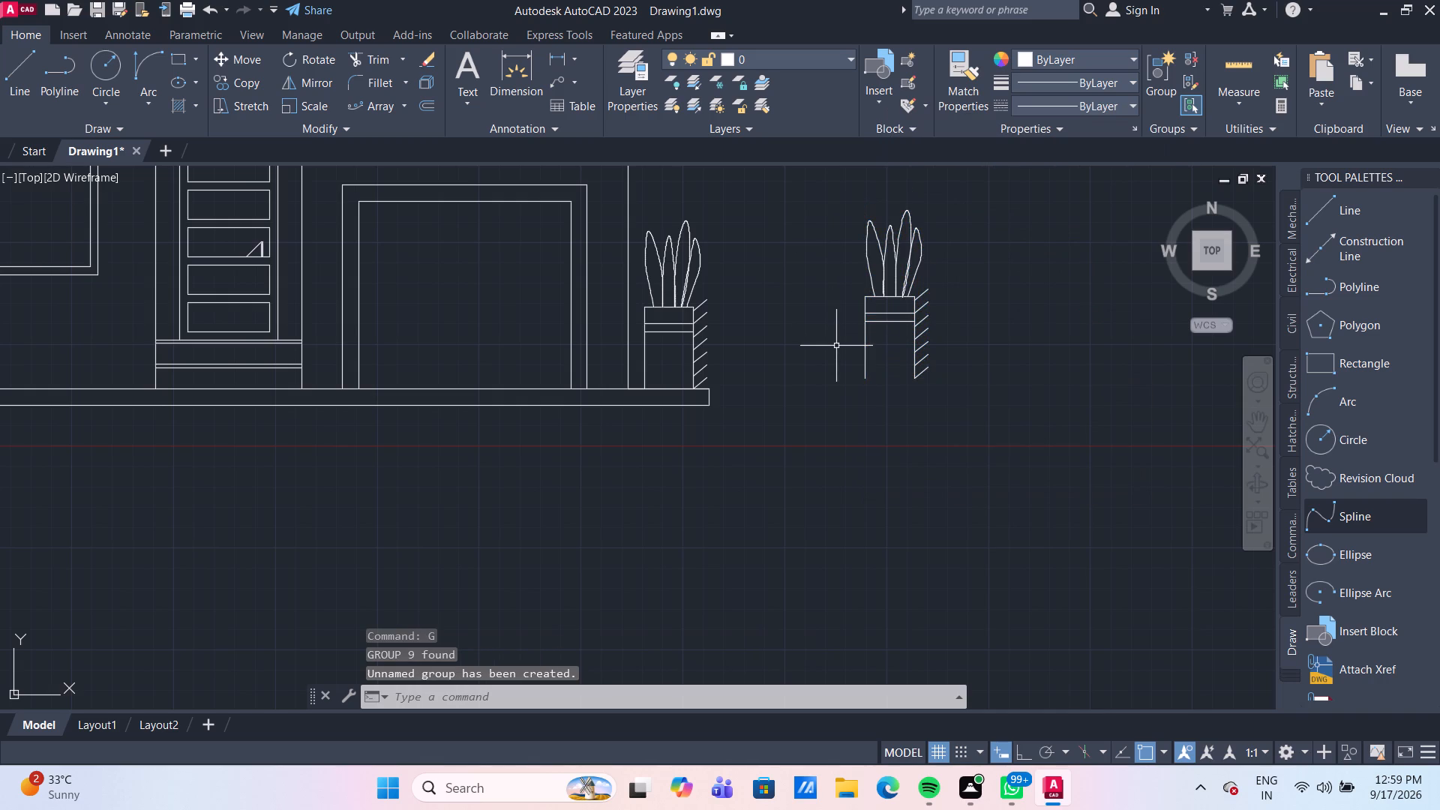
# Group the original planter beside the house's right wall together with its leaves and diagonal strokes.
pyautogui.scroll(2, 697, 379)
pyautogui.moveTo(720, 392); pyautogui.dragTo(712, 385)
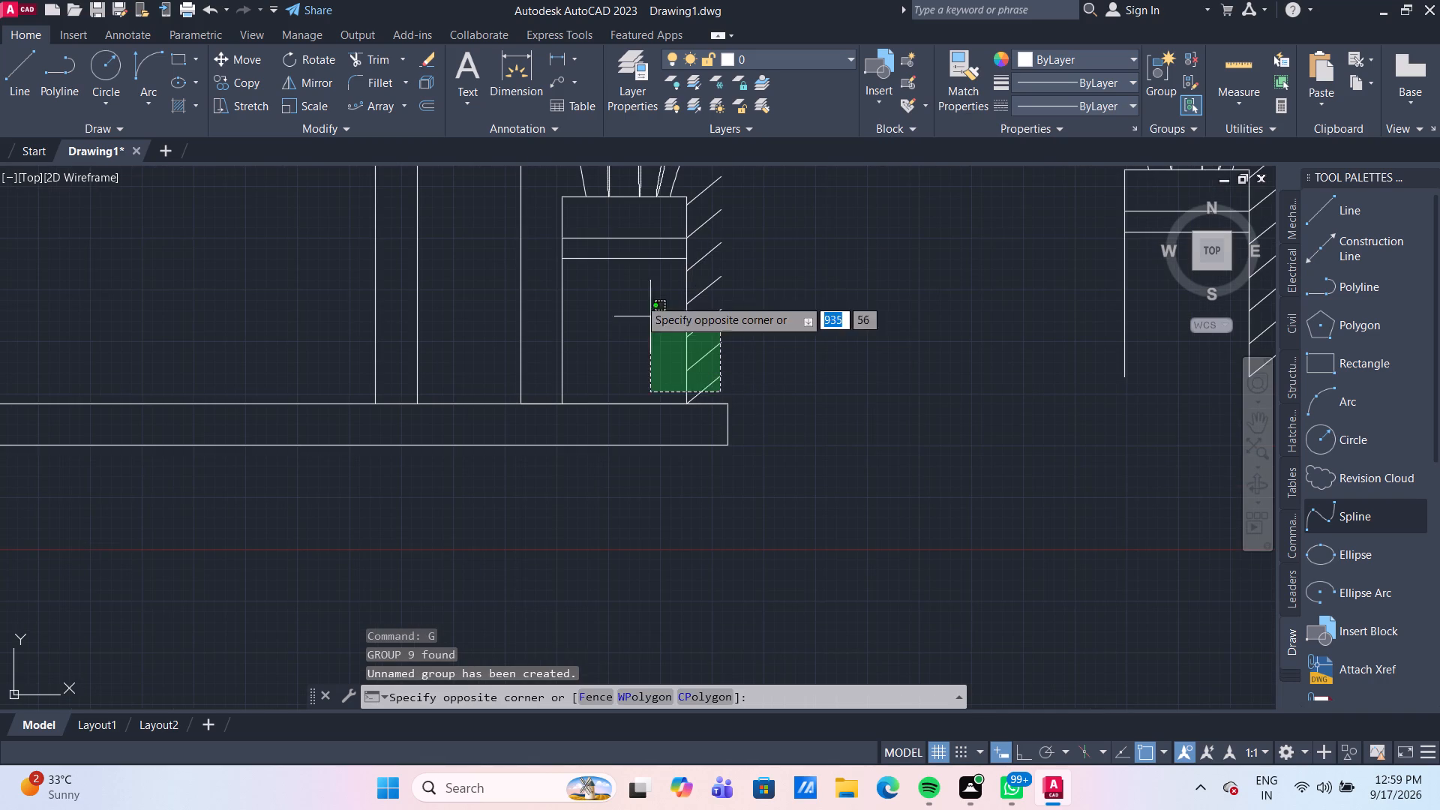
pyautogui.click(550, 179)
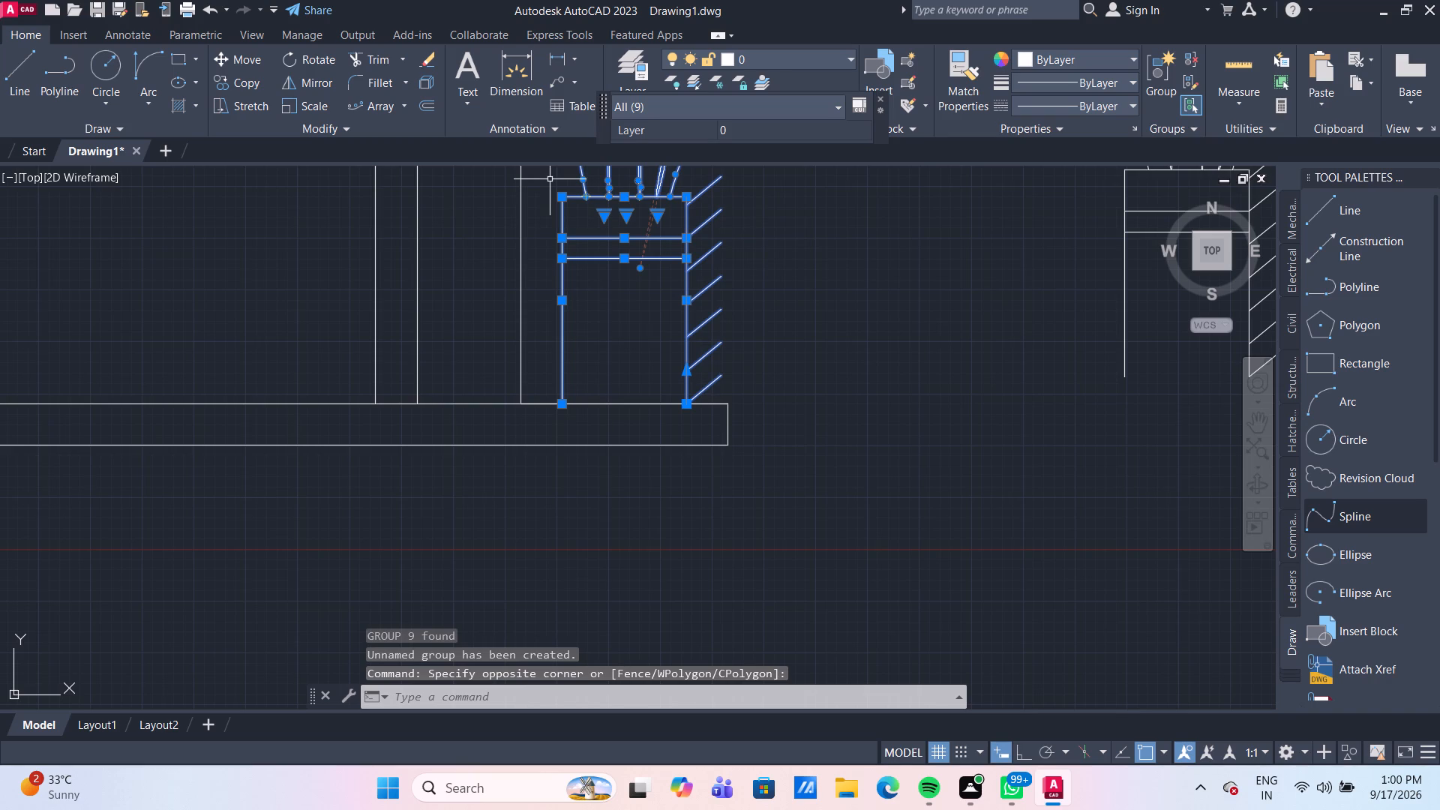
pyautogui.scroll(-3, 550, 180)
pyautogui.moveTo(656, 245); pyautogui.dragTo(617, 319, button='middle')
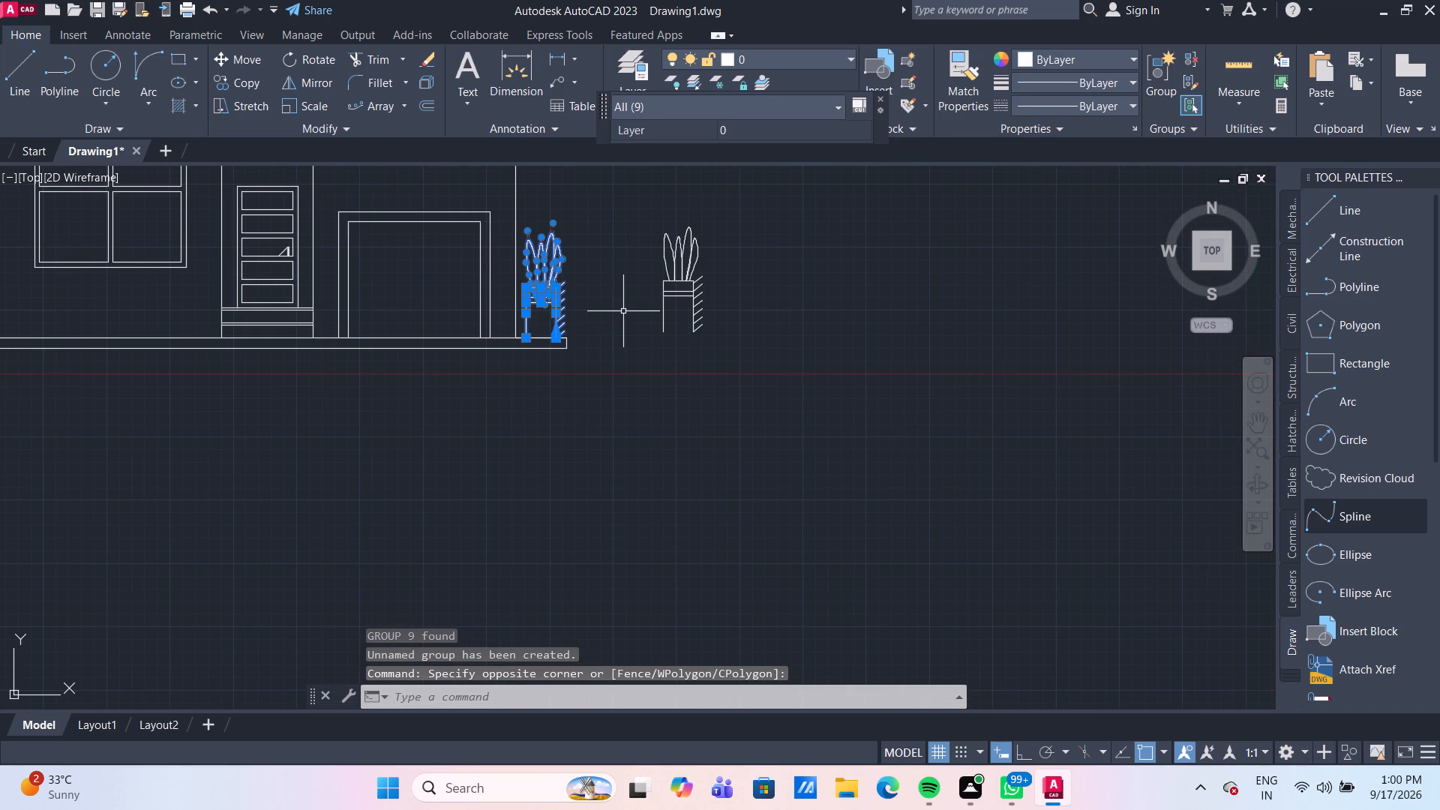
pyautogui.press('g')
pyautogui.press('Return')
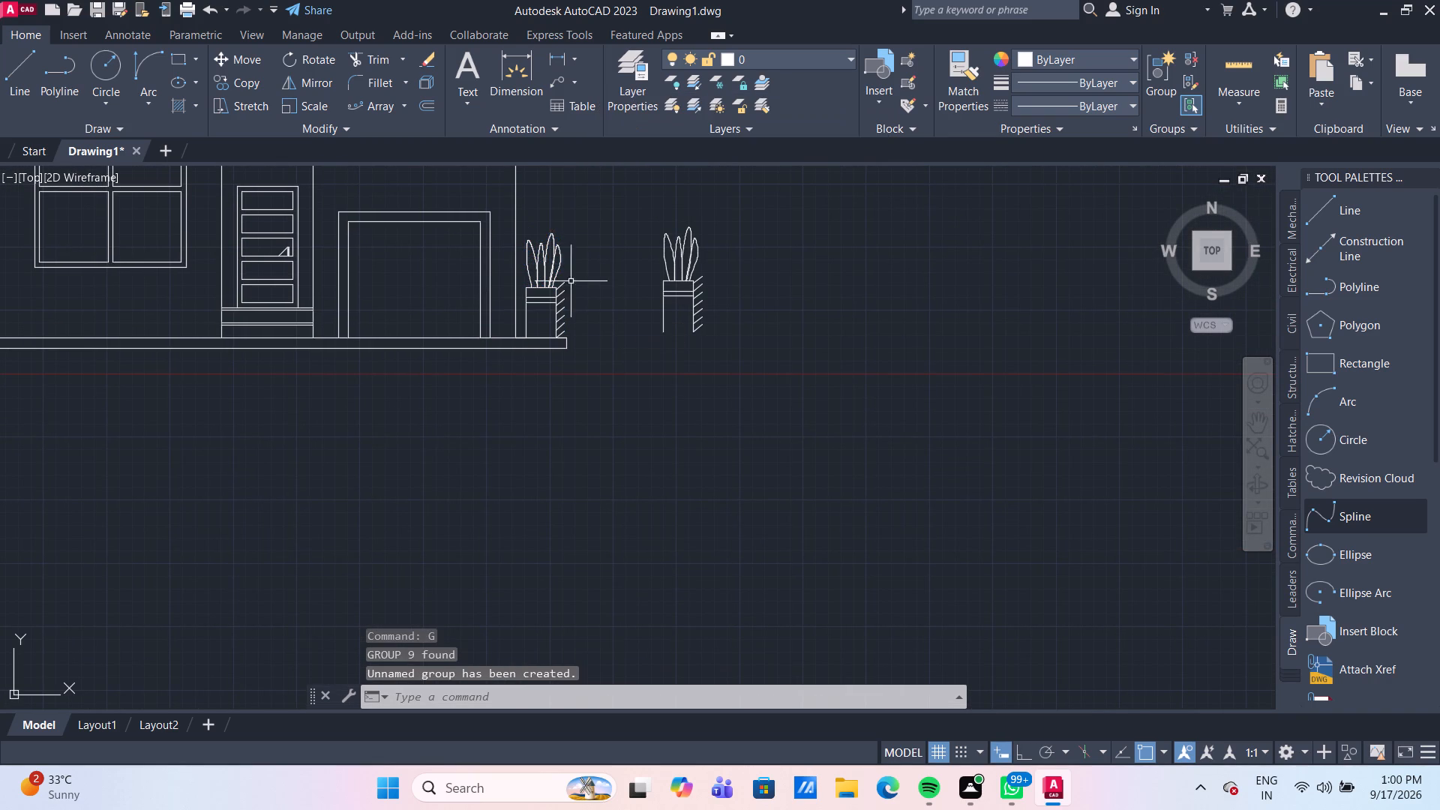
# Mirror the copied planter group about a vertical line through the outer tips of its diagonal strokes, erasing the source.
pyautogui.click(317, 81)
pyautogui.click(677, 256)
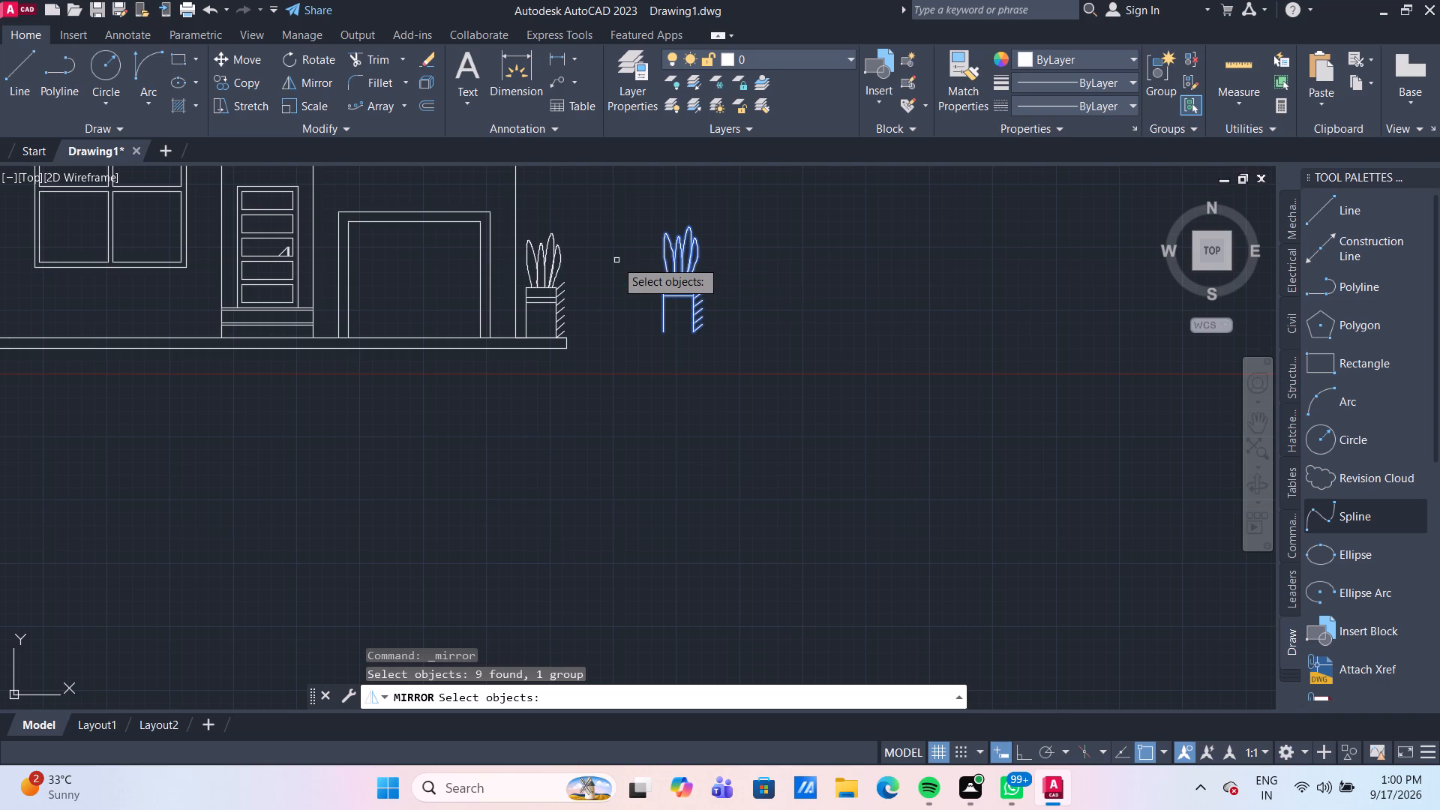
pyautogui.press('Return')
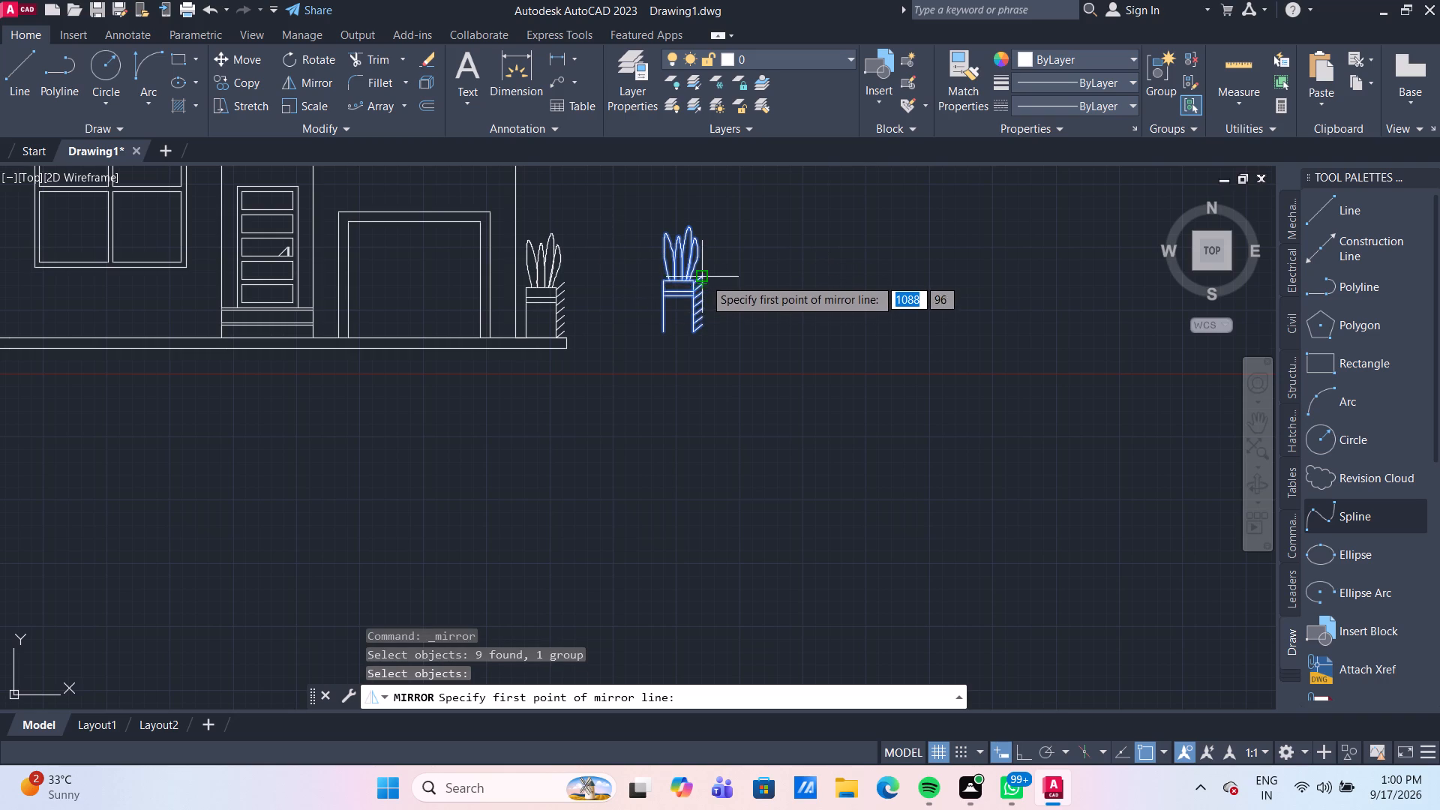
pyautogui.click(704, 277)
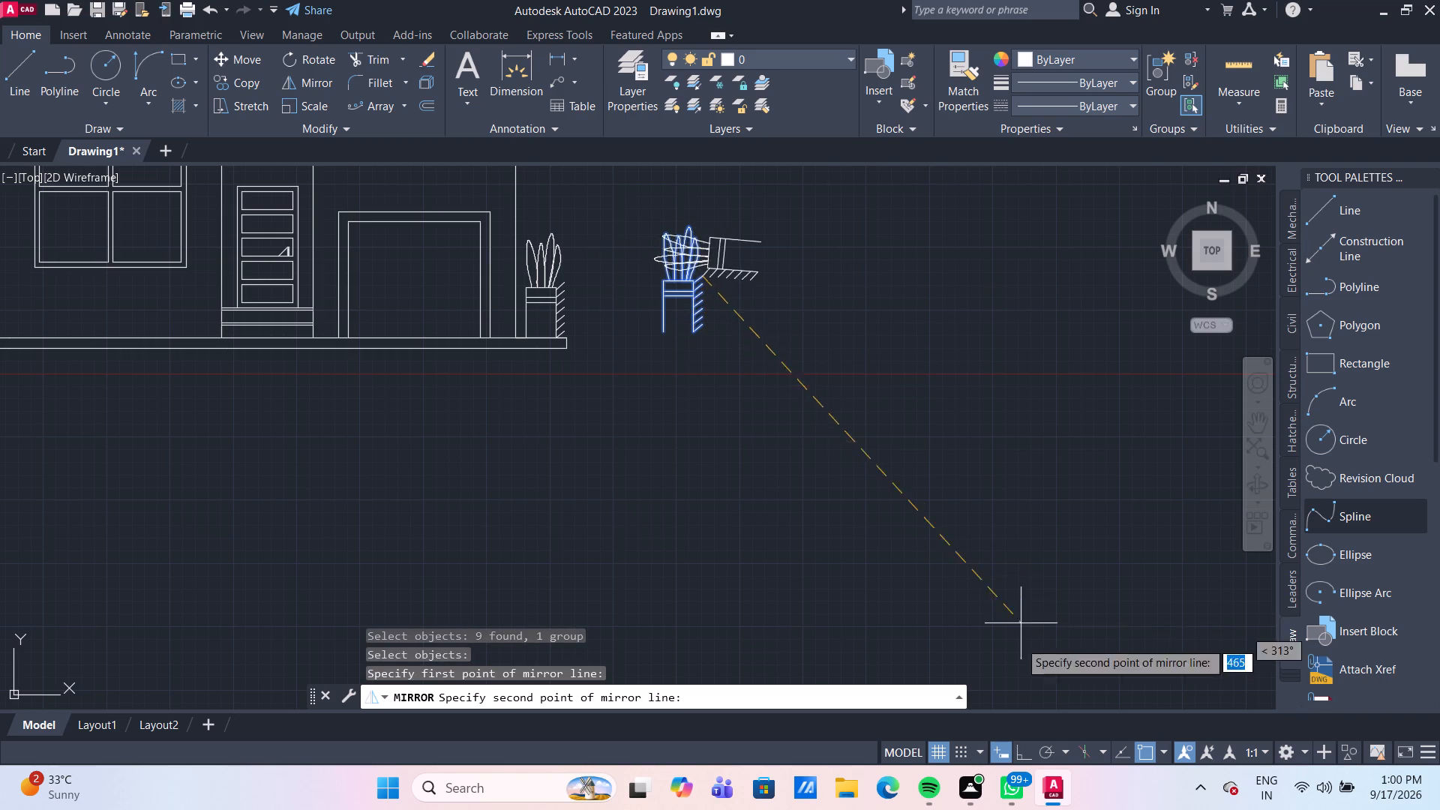
pyautogui.click(1027, 755)
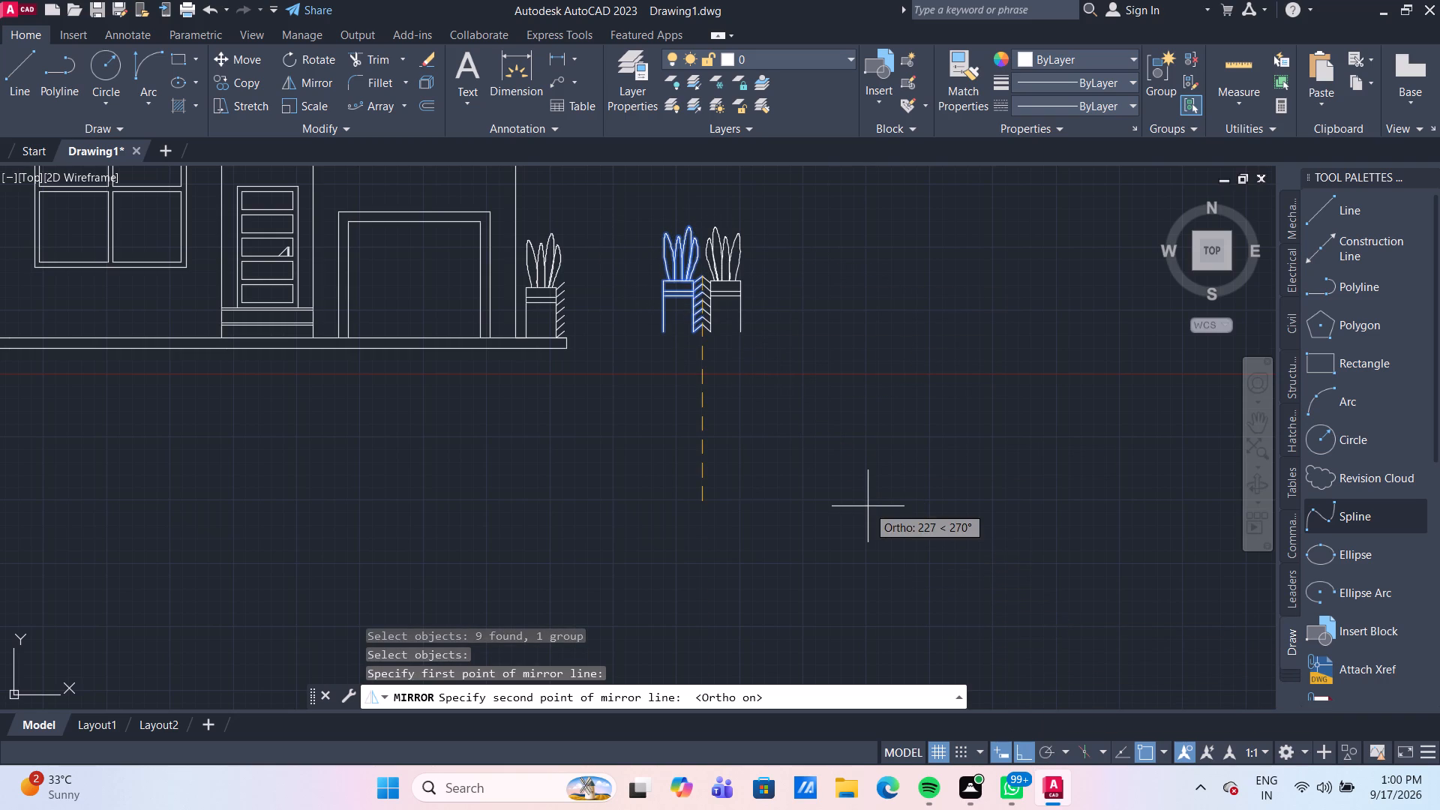
pyautogui.click(868, 506)
pyautogui.moveTo(904, 547); pyautogui.dragTo(868, 506)
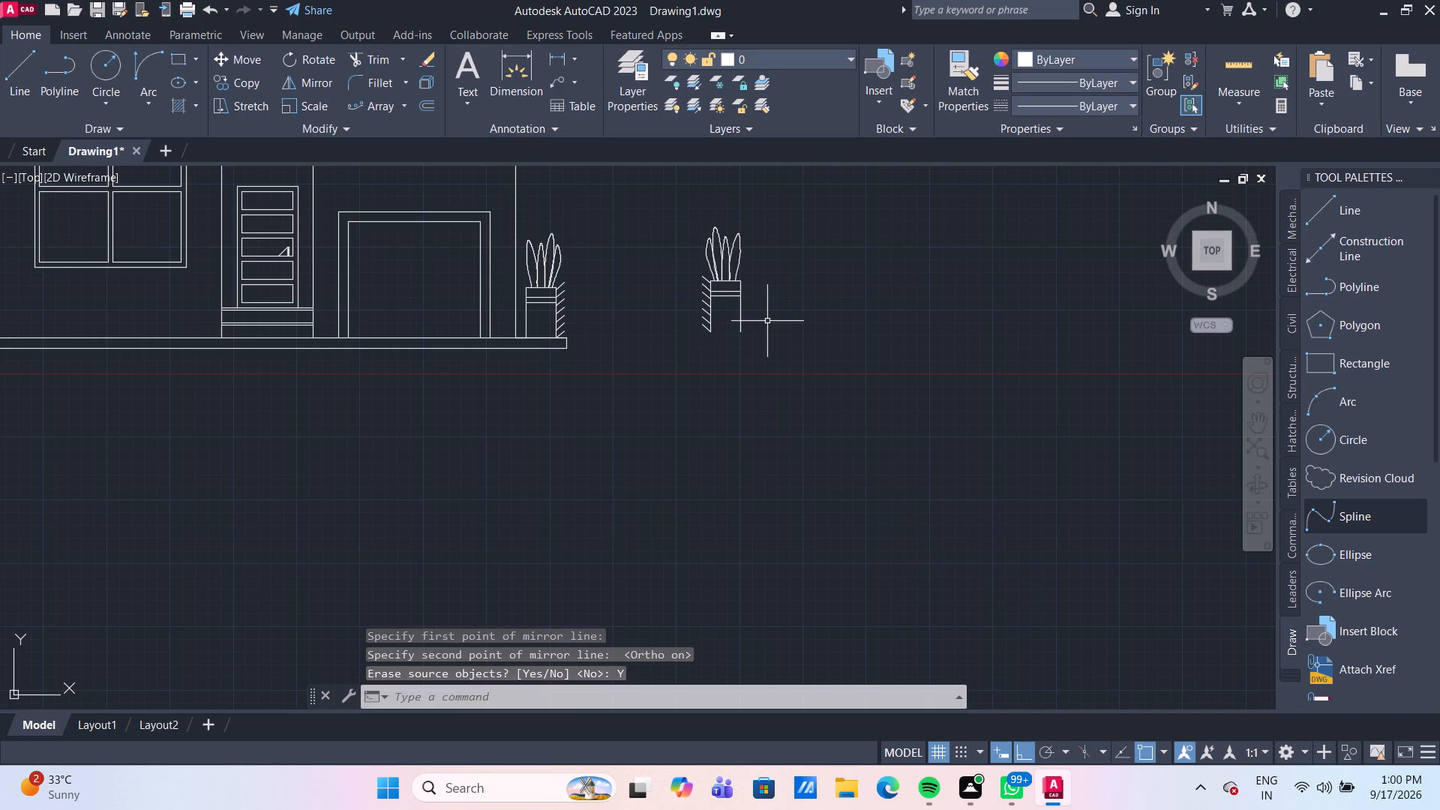
pyautogui.moveTo(693, 212); pyautogui.dragTo(697, 223)
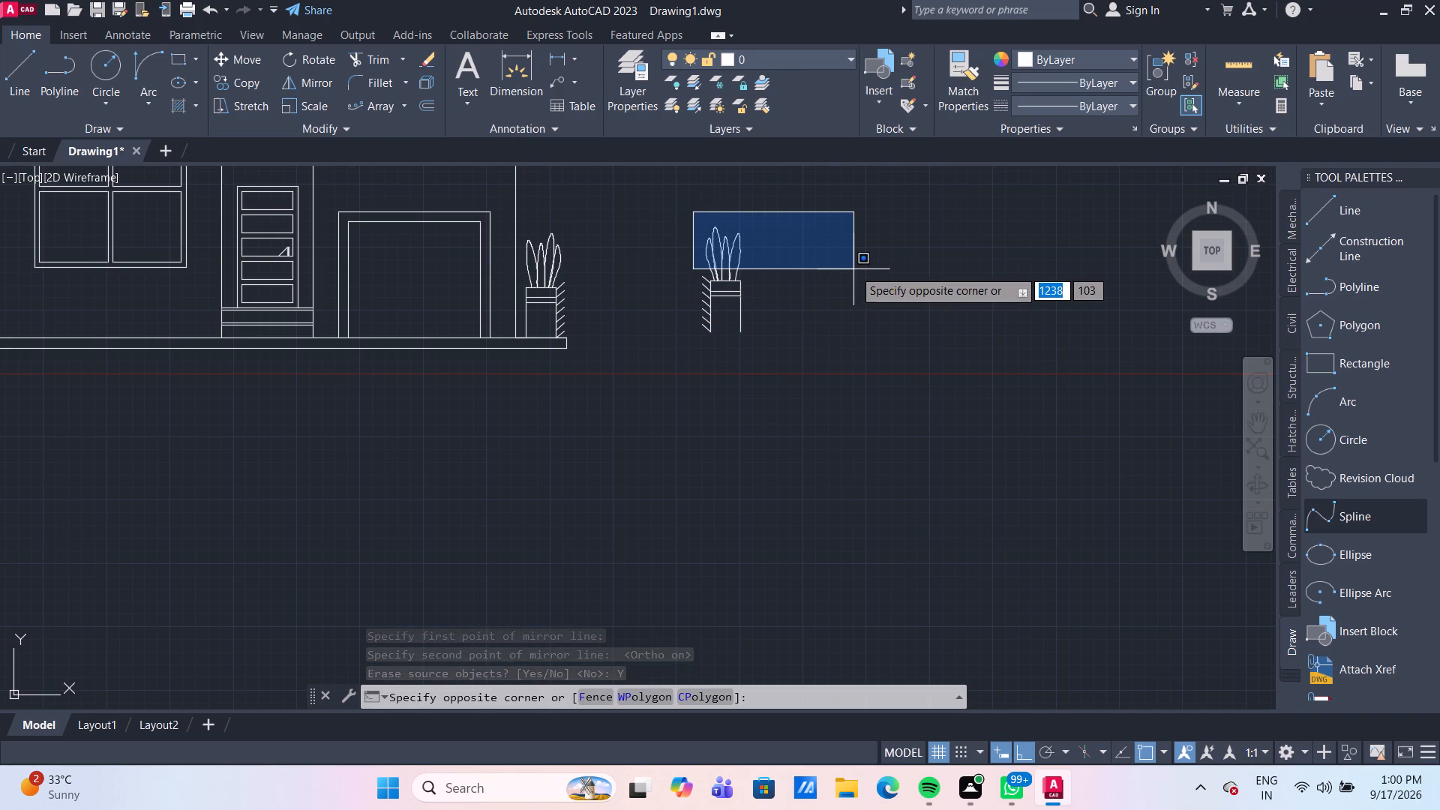
pyautogui.press('Escape')
# Draw guide lines from the left wall's base: 10 units outward along the plinth's top edge, then down to its bottom edge.
pyautogui.moveTo(463, 394); pyautogui.dragTo(789, 397, button='middle')
pyautogui.scroll(1, 280, 295)
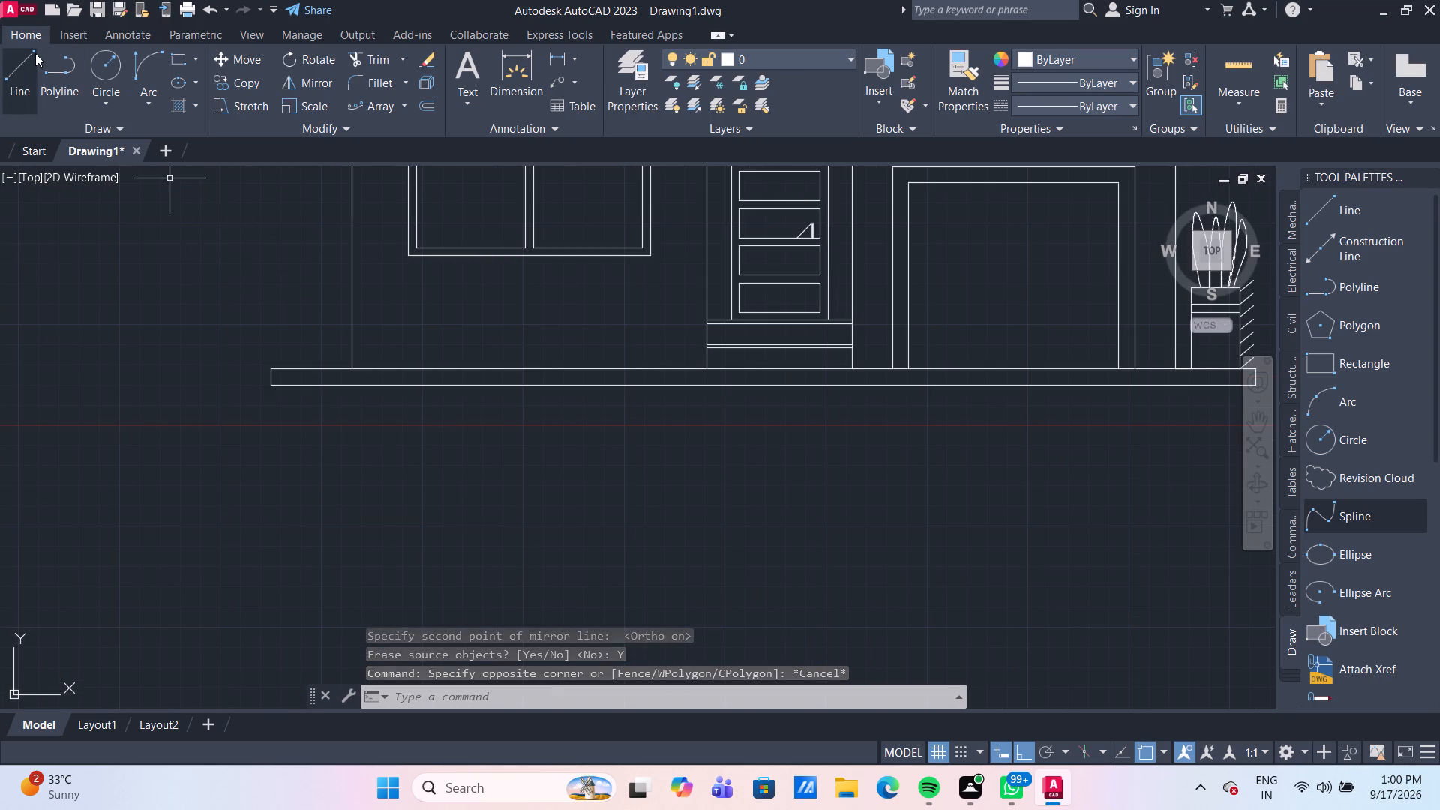
pyautogui.click(34, 60)
pyautogui.scroll(2, 339, 311)
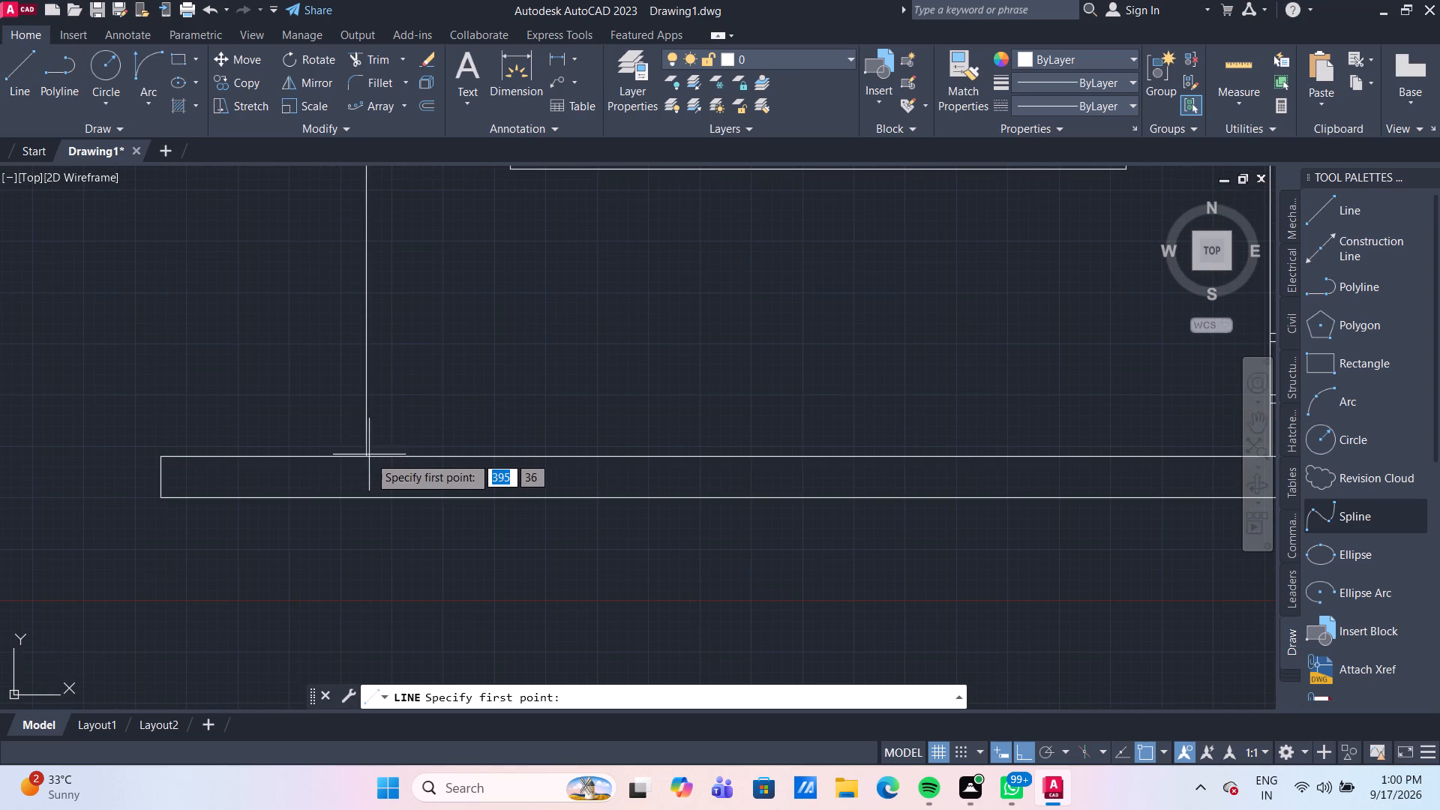
pyautogui.click(369, 457)
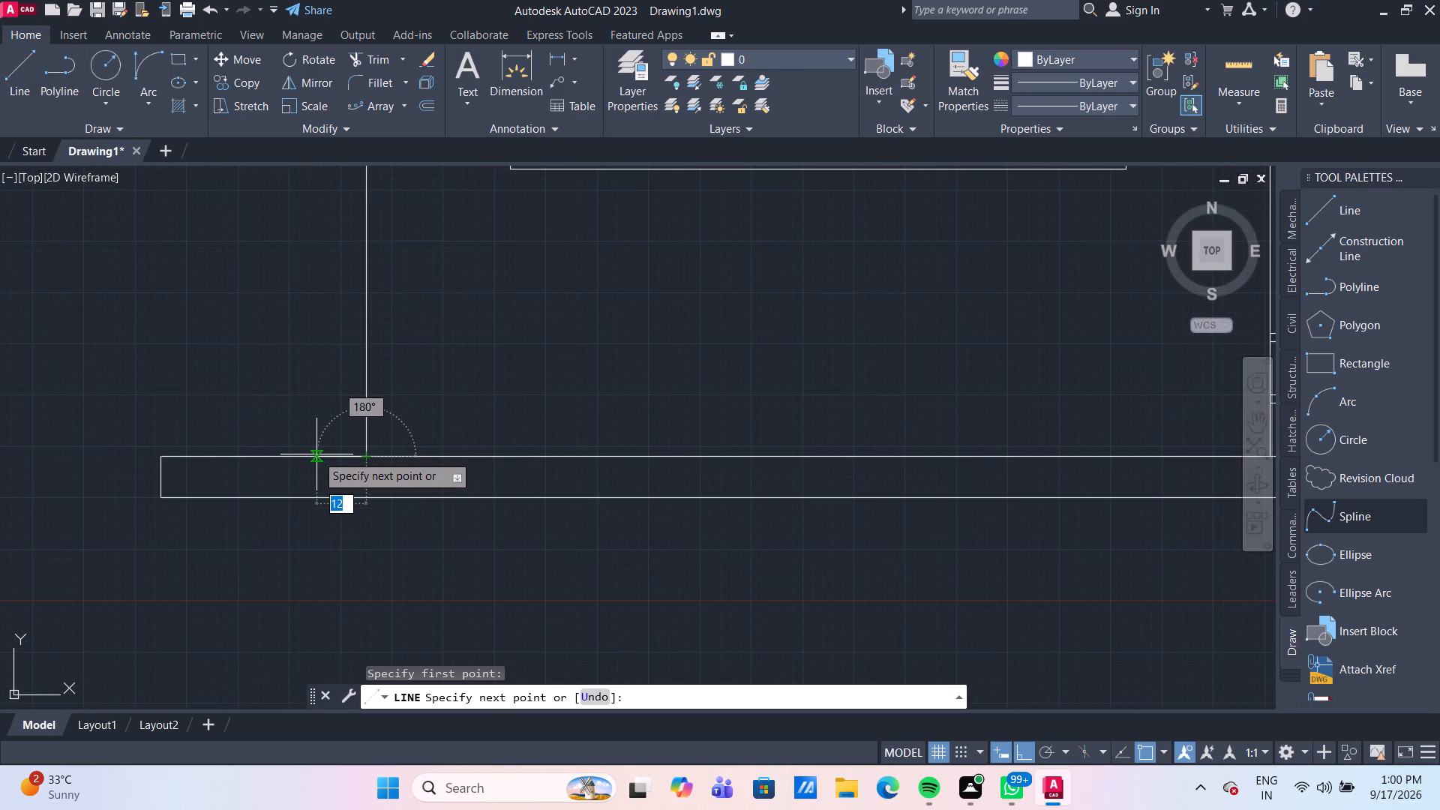
pyautogui.write('10')
pyautogui.press('Return')
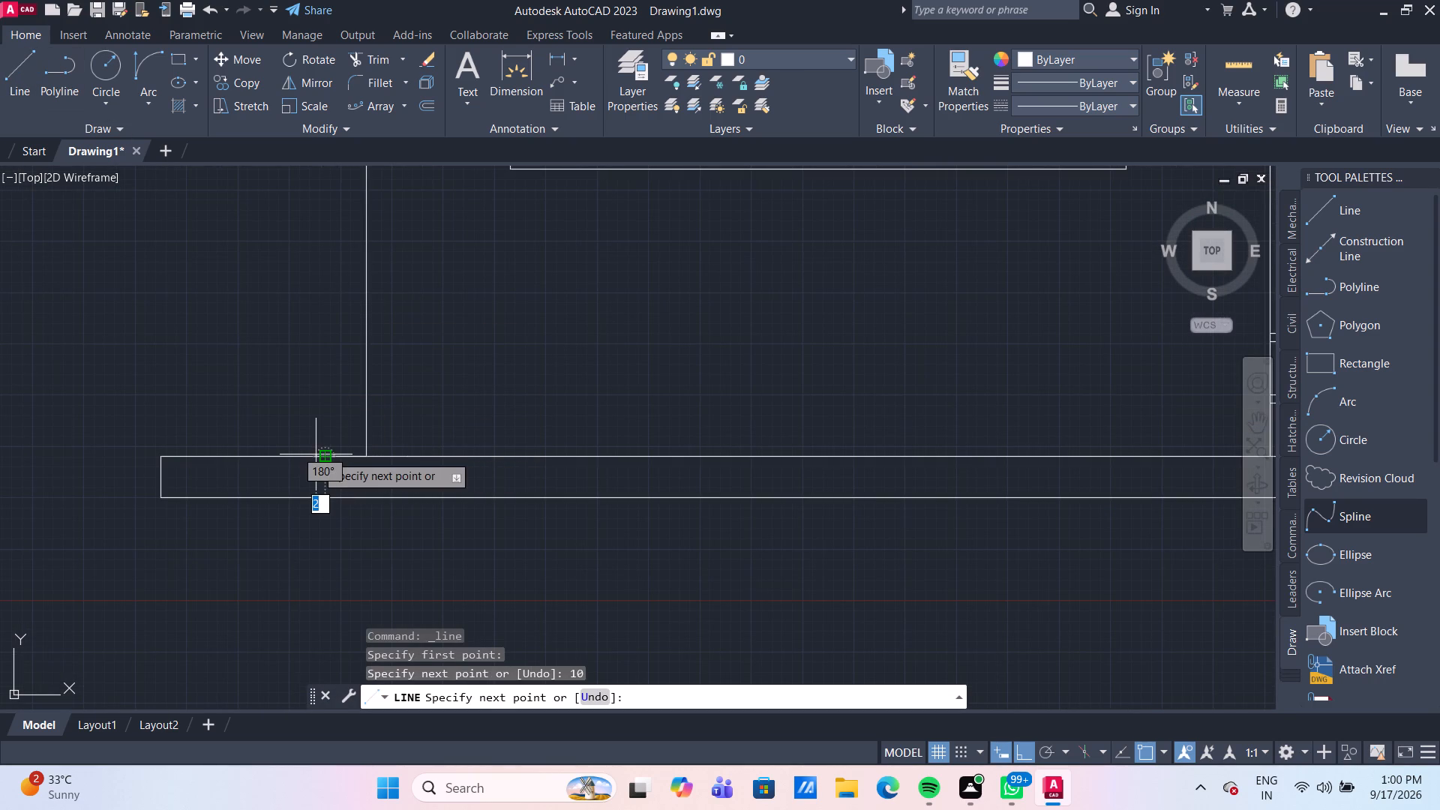
pyautogui.click(322, 496)
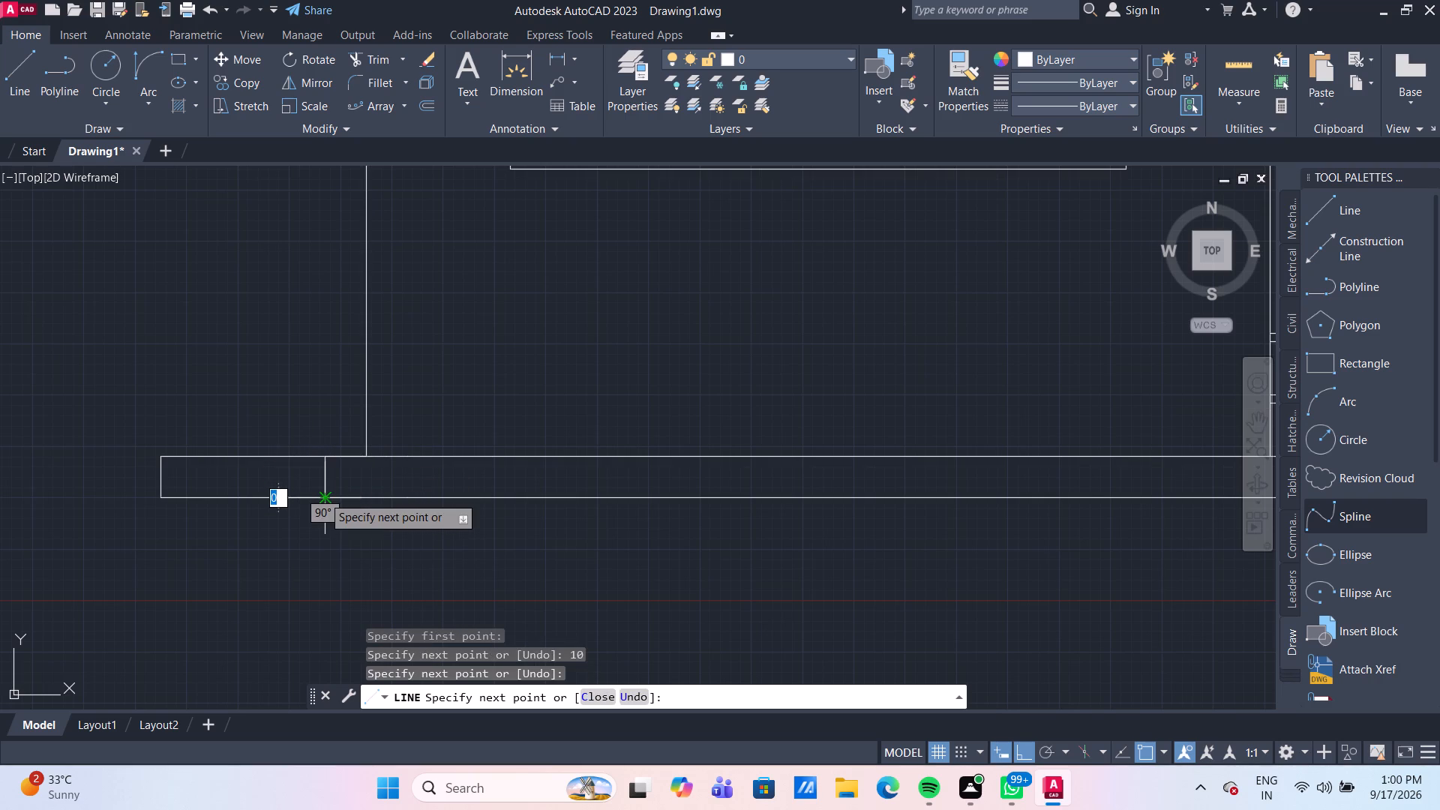
pyautogui.press('Return')
# Move the mirrored planter by its inner bottom corner onto the guide lines' corner on the plinth's top edge beside the left wall.
pyautogui.scroll(-3, 524, 416)
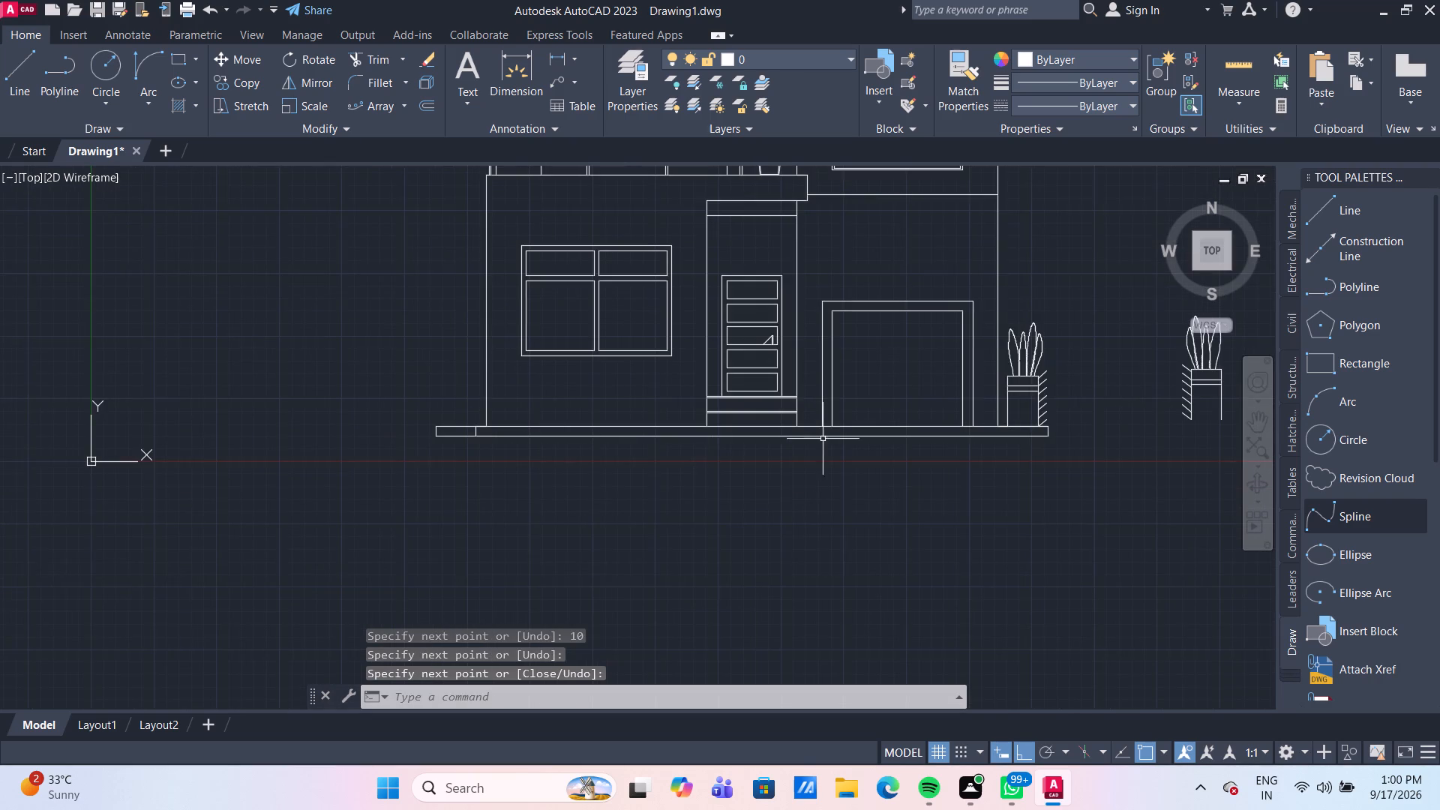
pyautogui.scroll(1, 1117, 389)
pyautogui.moveTo(1117, 389); pyautogui.dragTo(841, 367, button='middle')
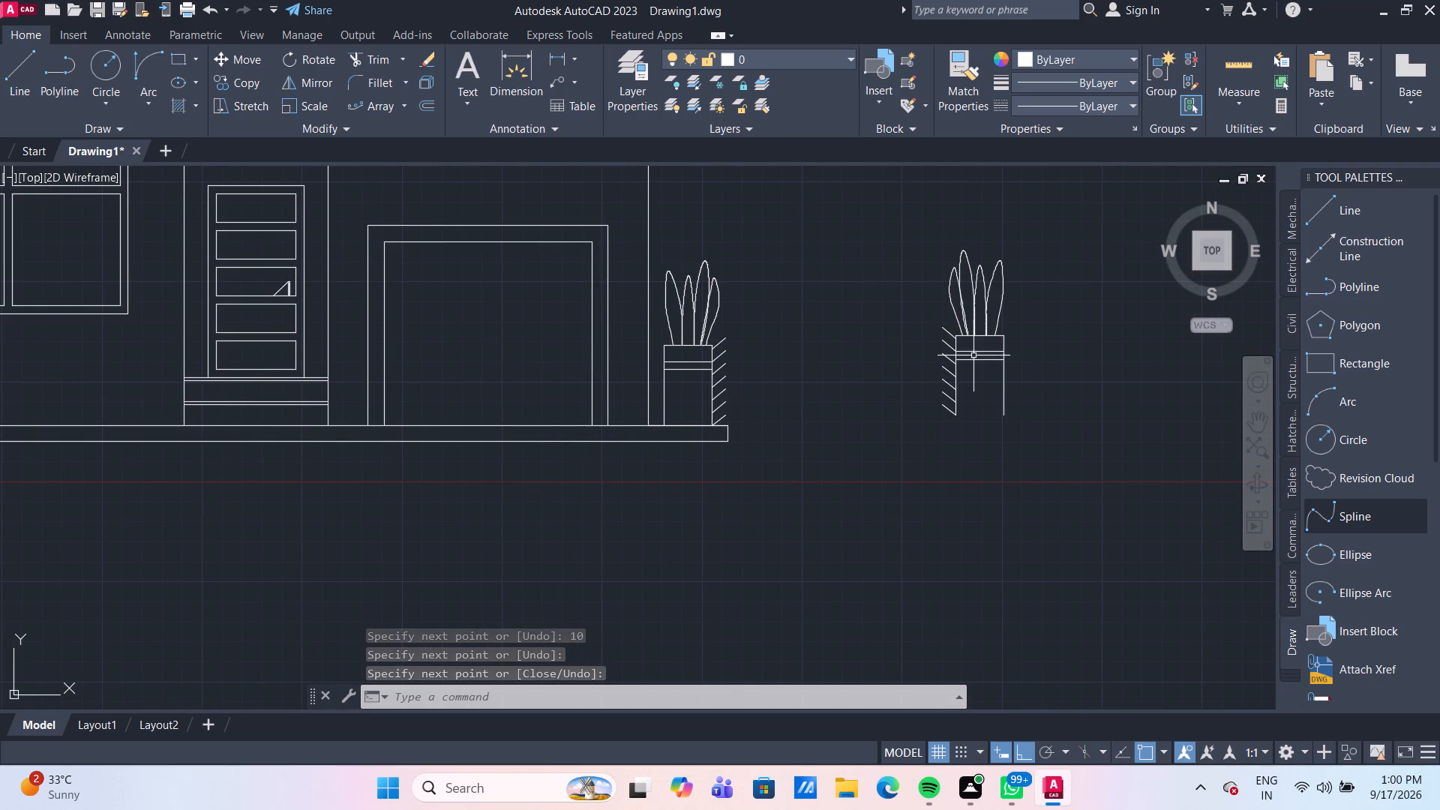
pyautogui.click(973, 355)
pyautogui.click(954, 310)
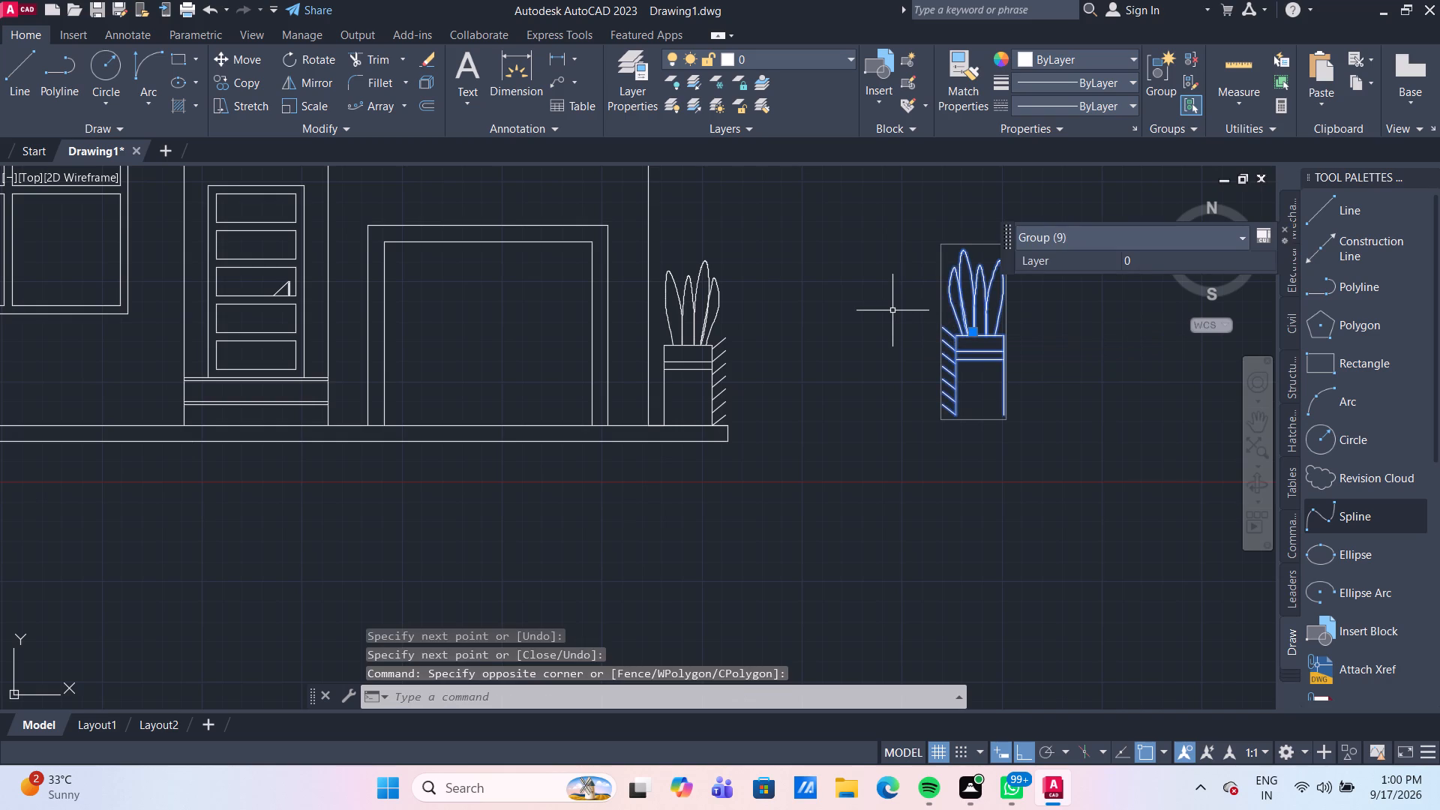
pyautogui.press('m')
pyautogui.press('Return')
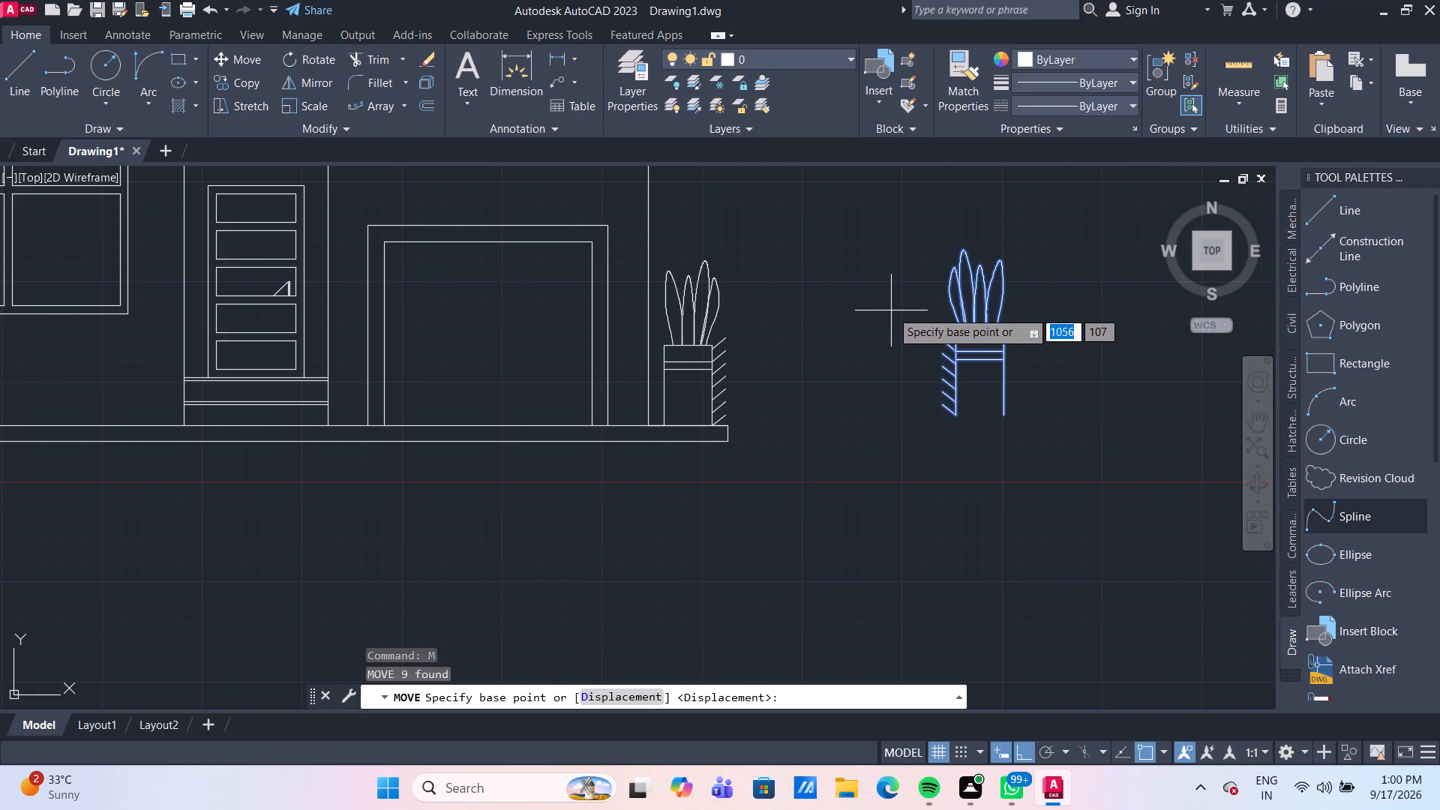
pyautogui.click(1006, 415)
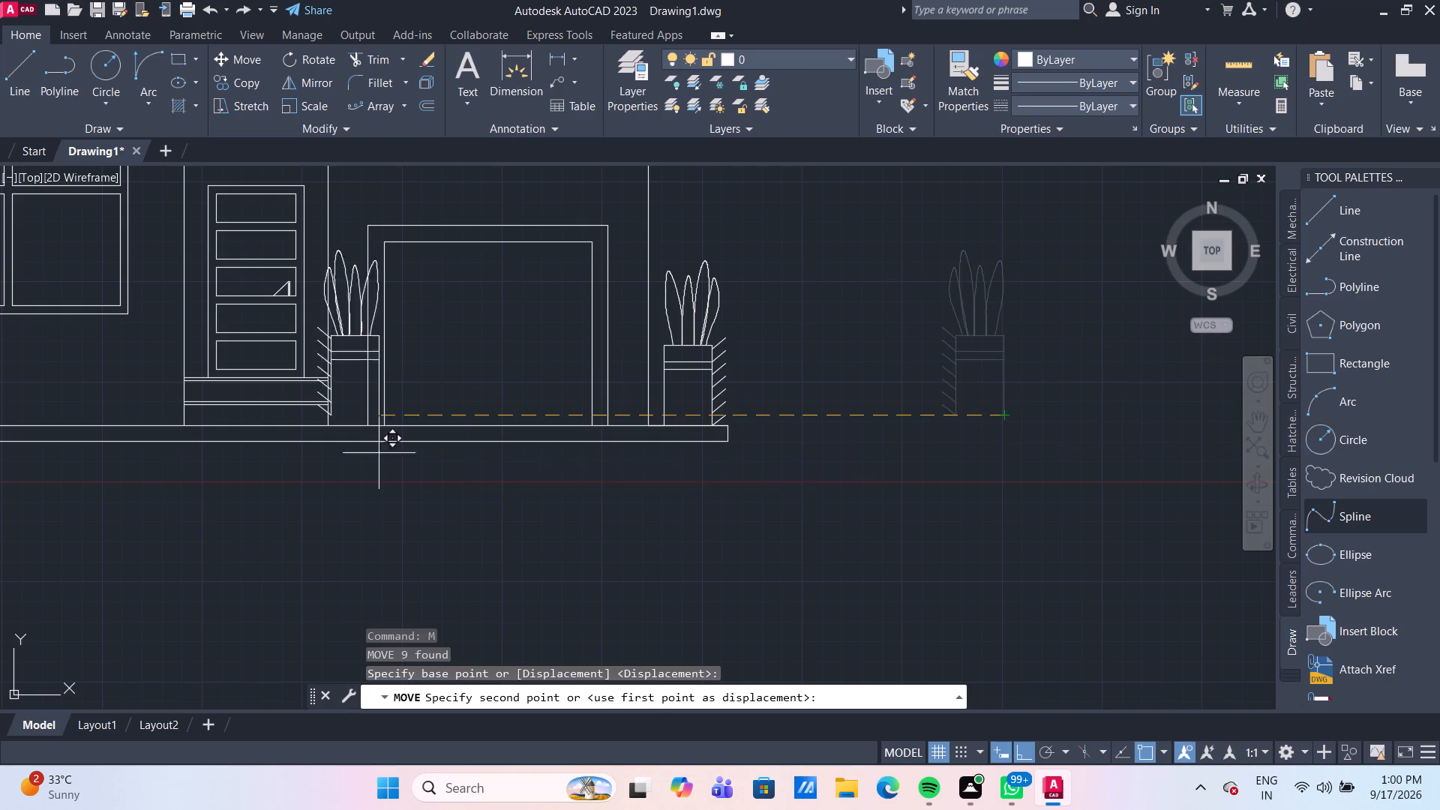
pyautogui.scroll(-1, 363, 454)
pyautogui.moveTo(363, 454); pyautogui.dragTo(818, 415, button='middle')
pyautogui.scroll(3, 476, 392)
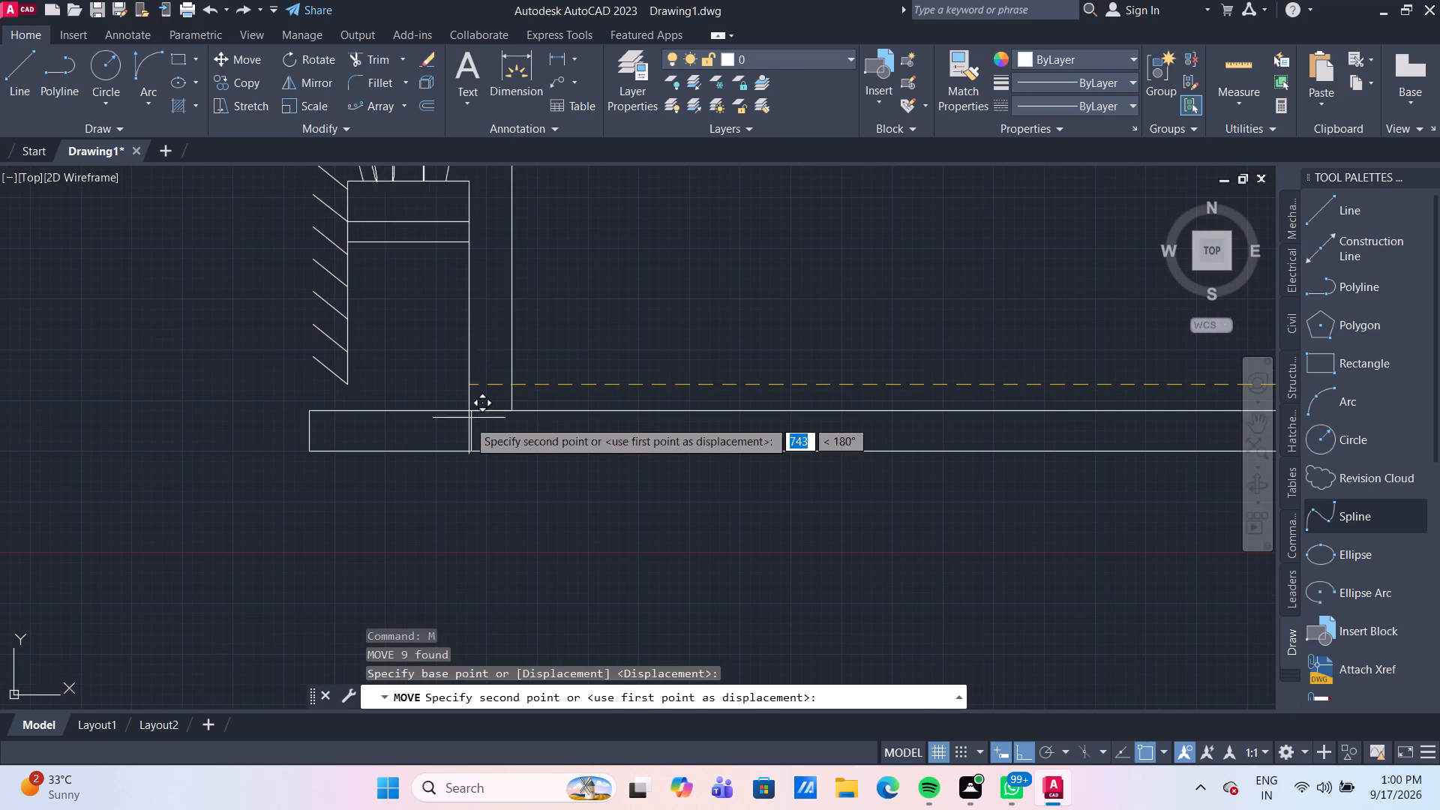
pyautogui.click(466, 409)
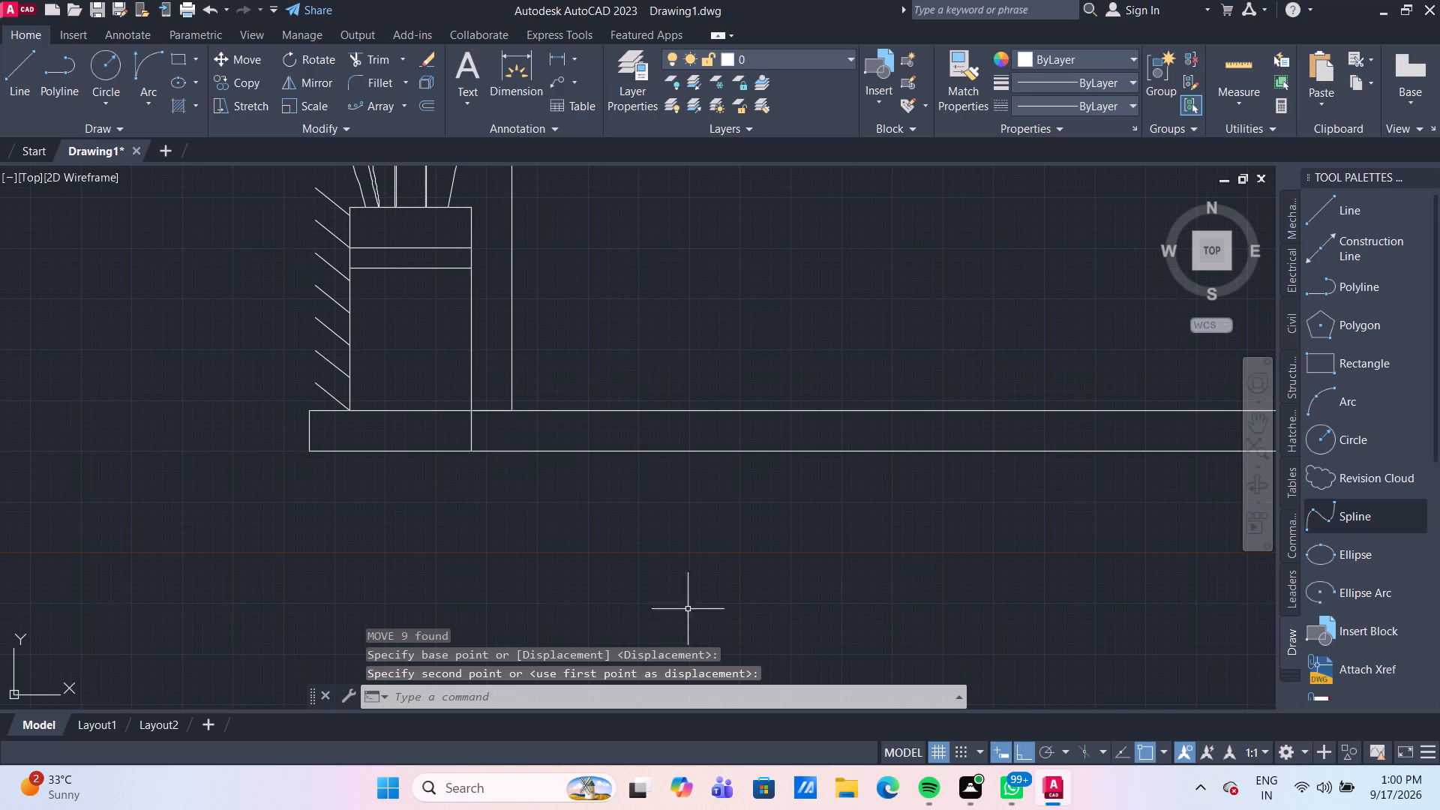
# Delete the horizontal and vertical guide lines beside the left planter's inner bottom corner.
pyautogui.scroll(-3, 691, 603)
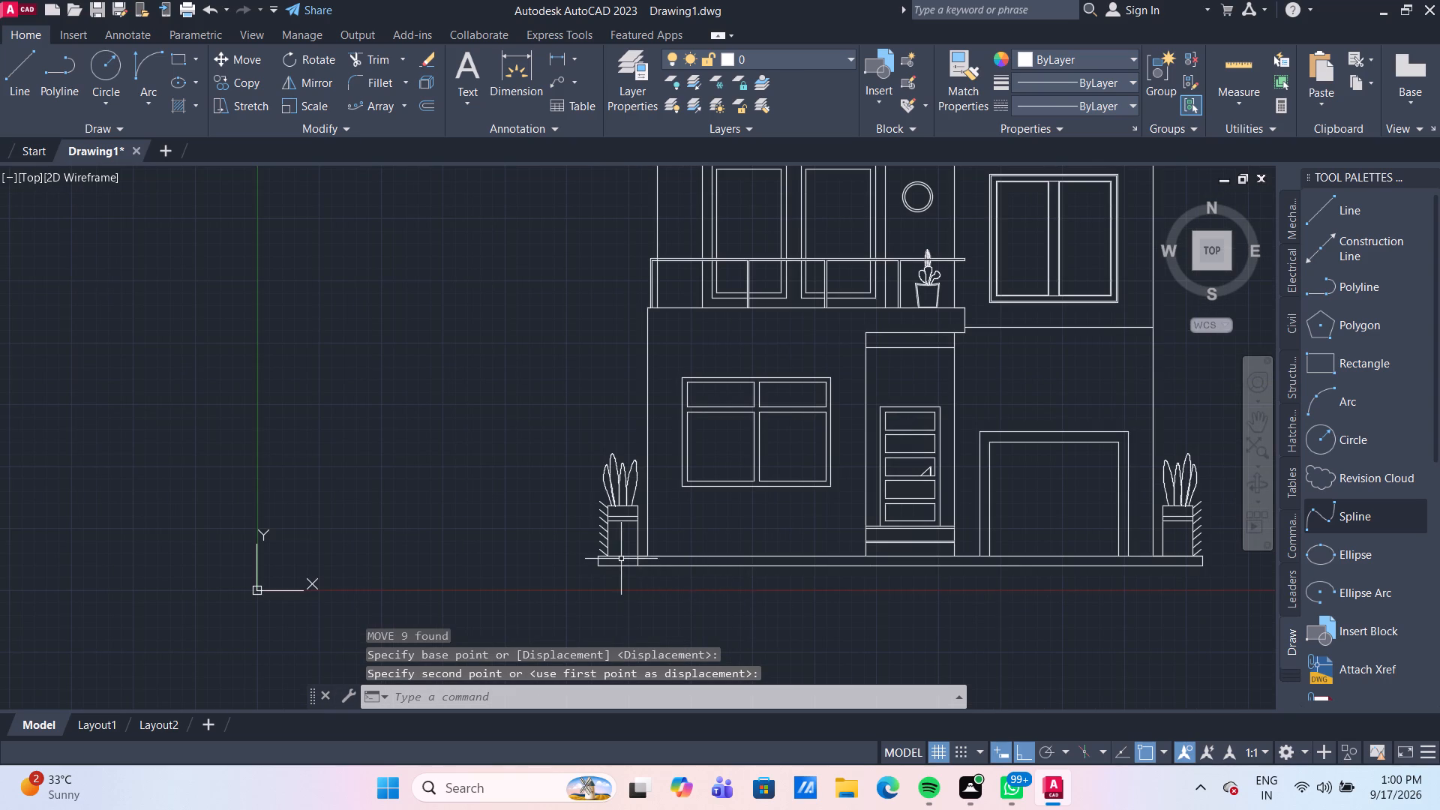
pyautogui.scroll(3, 645, 560)
pyautogui.click(634, 542)
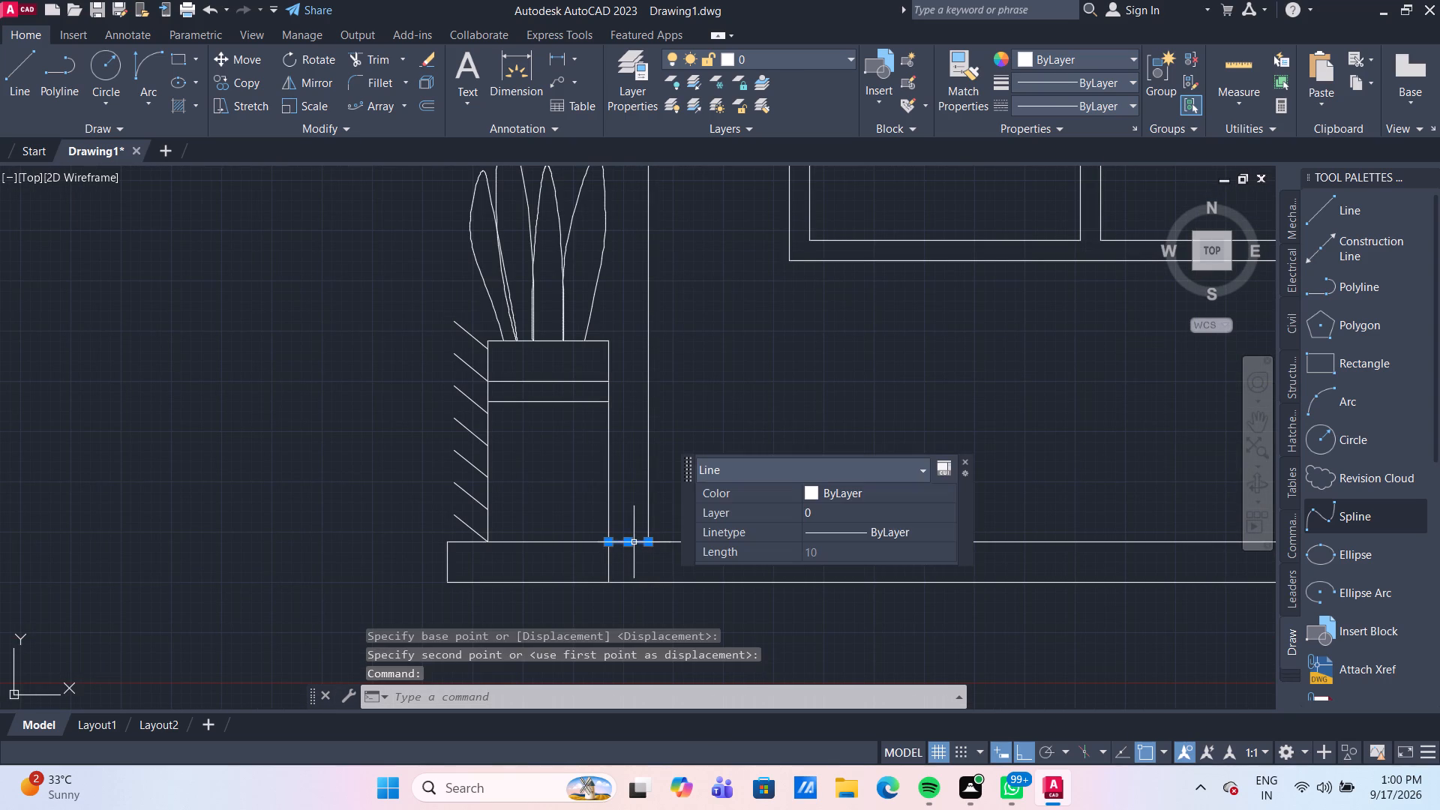
pyautogui.click(610, 559)
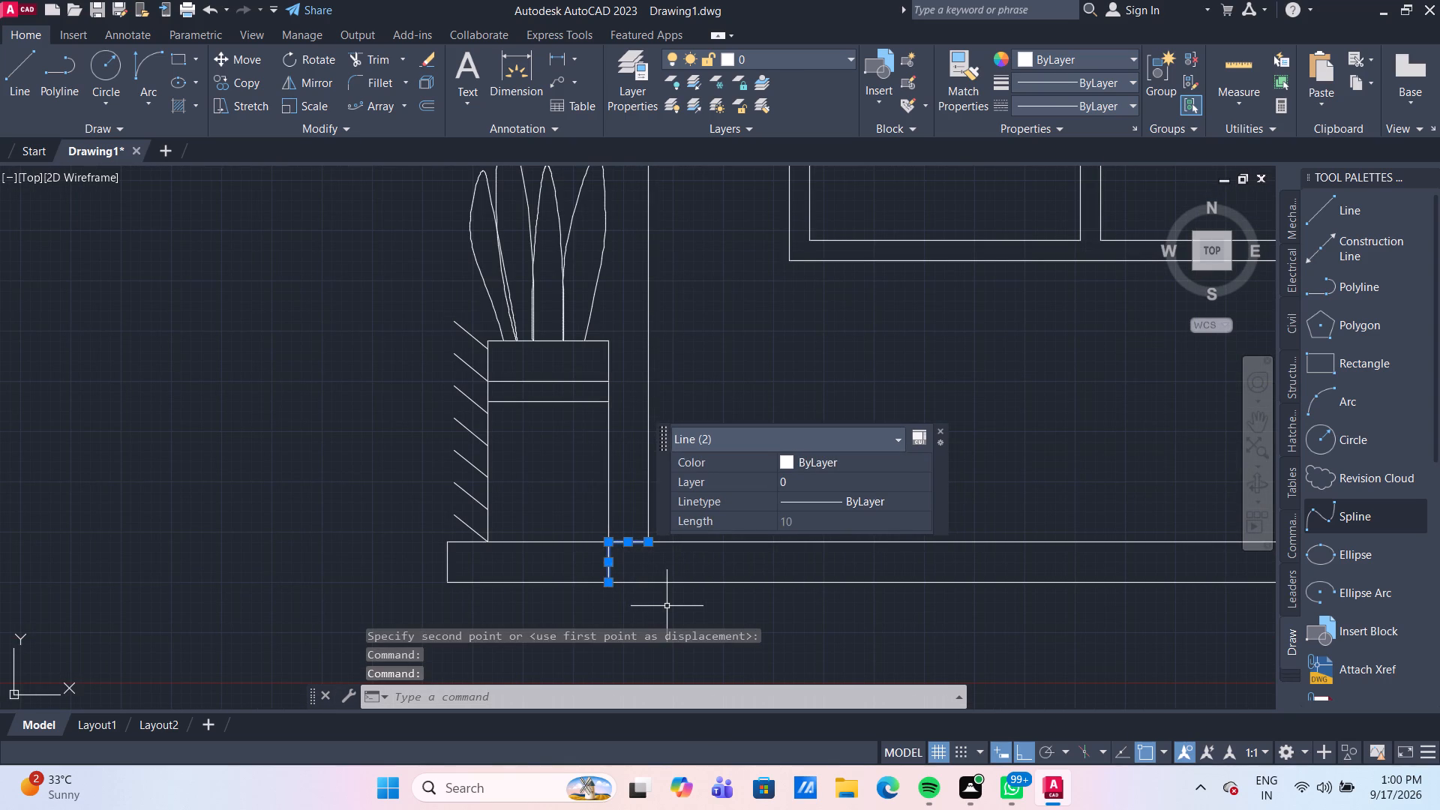
pyautogui.press('Delete')
# Delete the leftover 10-unit guide line between the right wall and the right planter.
pyautogui.scroll(-4, 667, 606)
pyautogui.scroll(4, 978, 607)
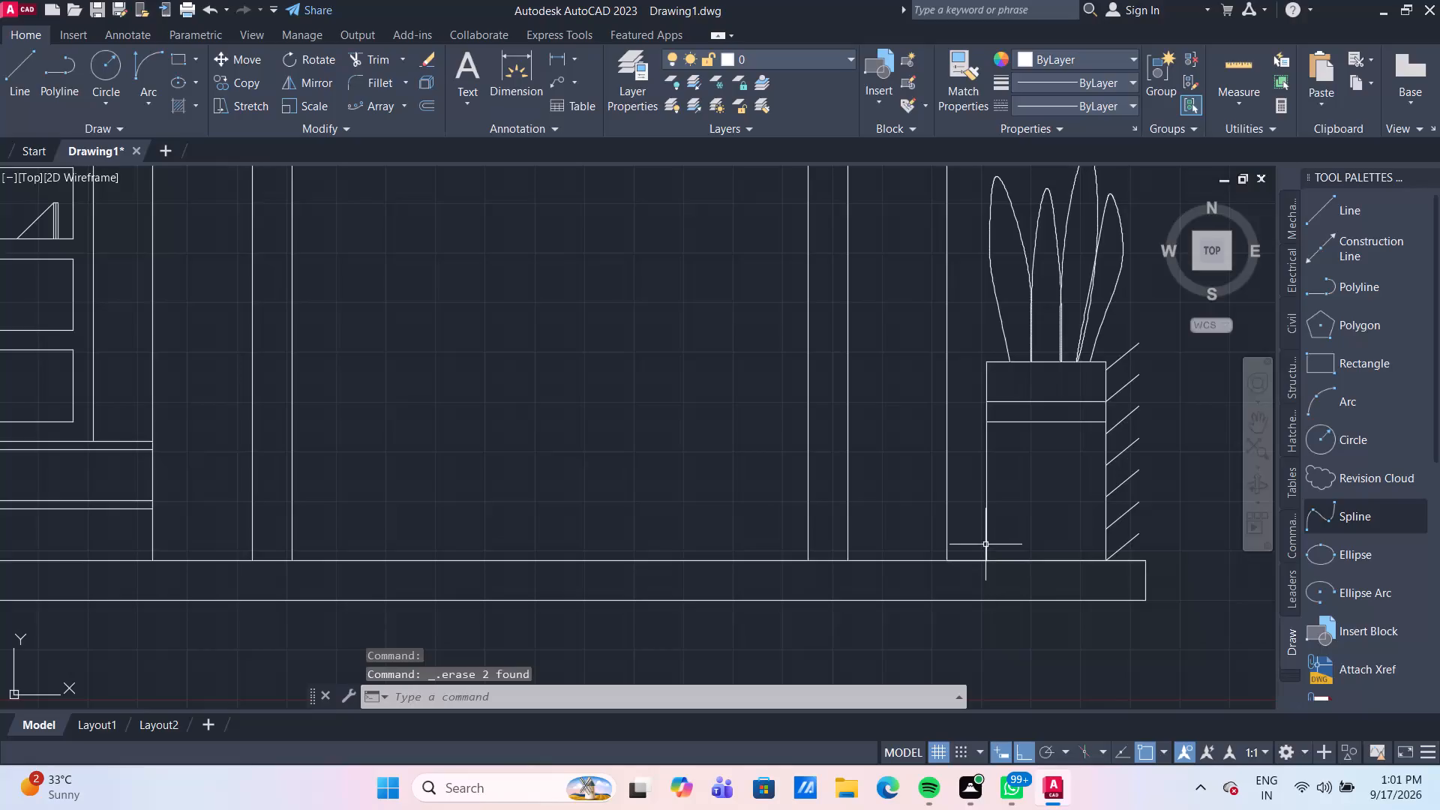
pyautogui.click(973, 562)
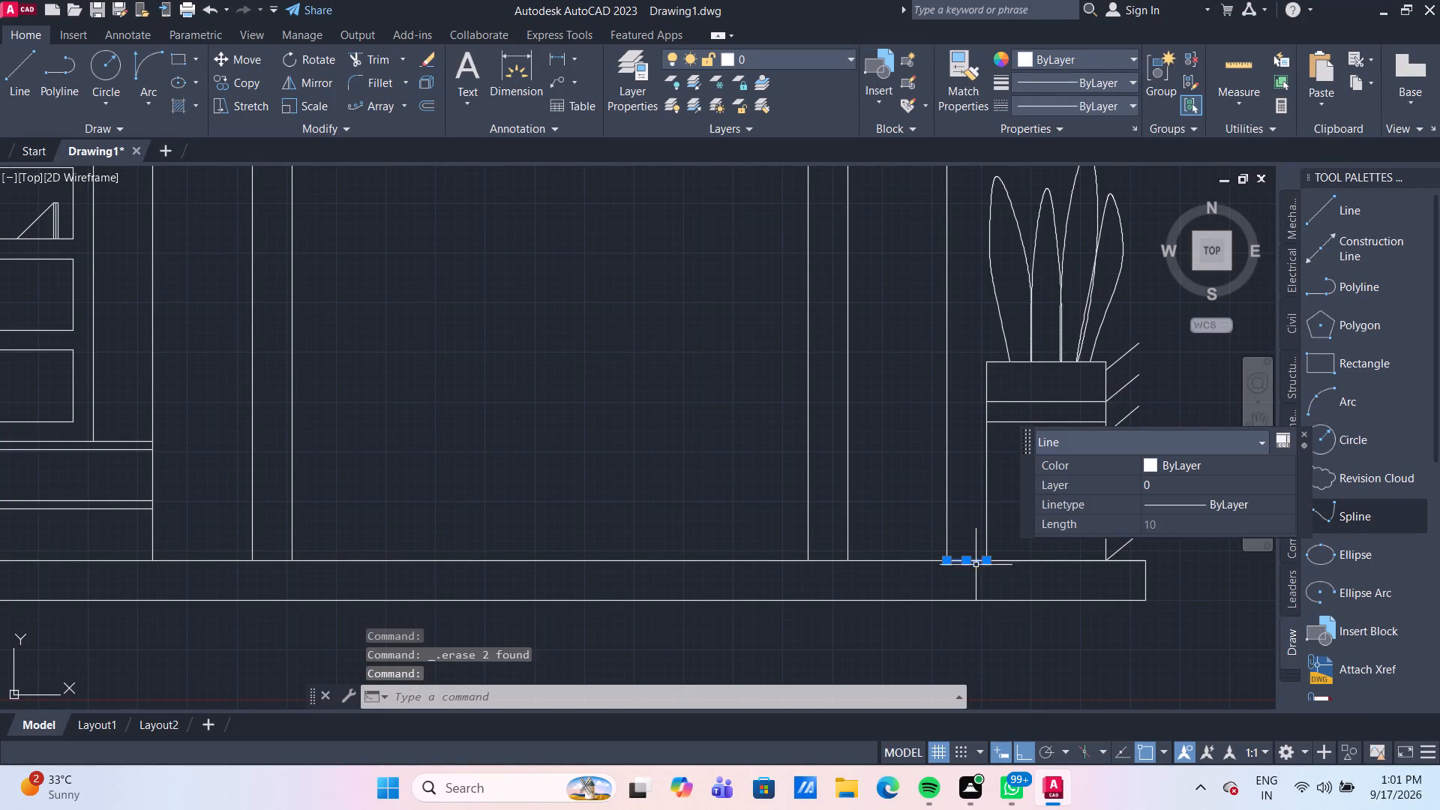
pyautogui.press('Delete')
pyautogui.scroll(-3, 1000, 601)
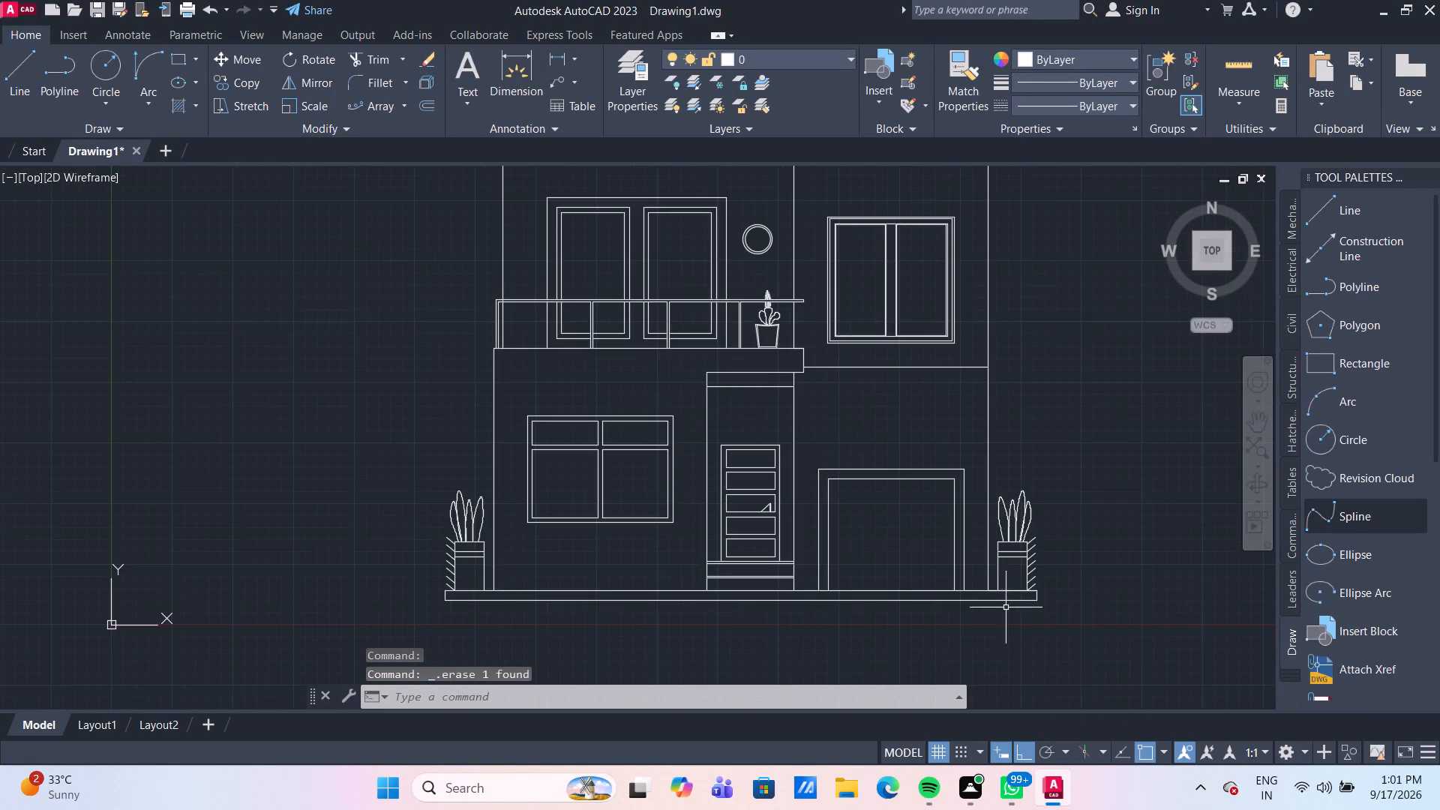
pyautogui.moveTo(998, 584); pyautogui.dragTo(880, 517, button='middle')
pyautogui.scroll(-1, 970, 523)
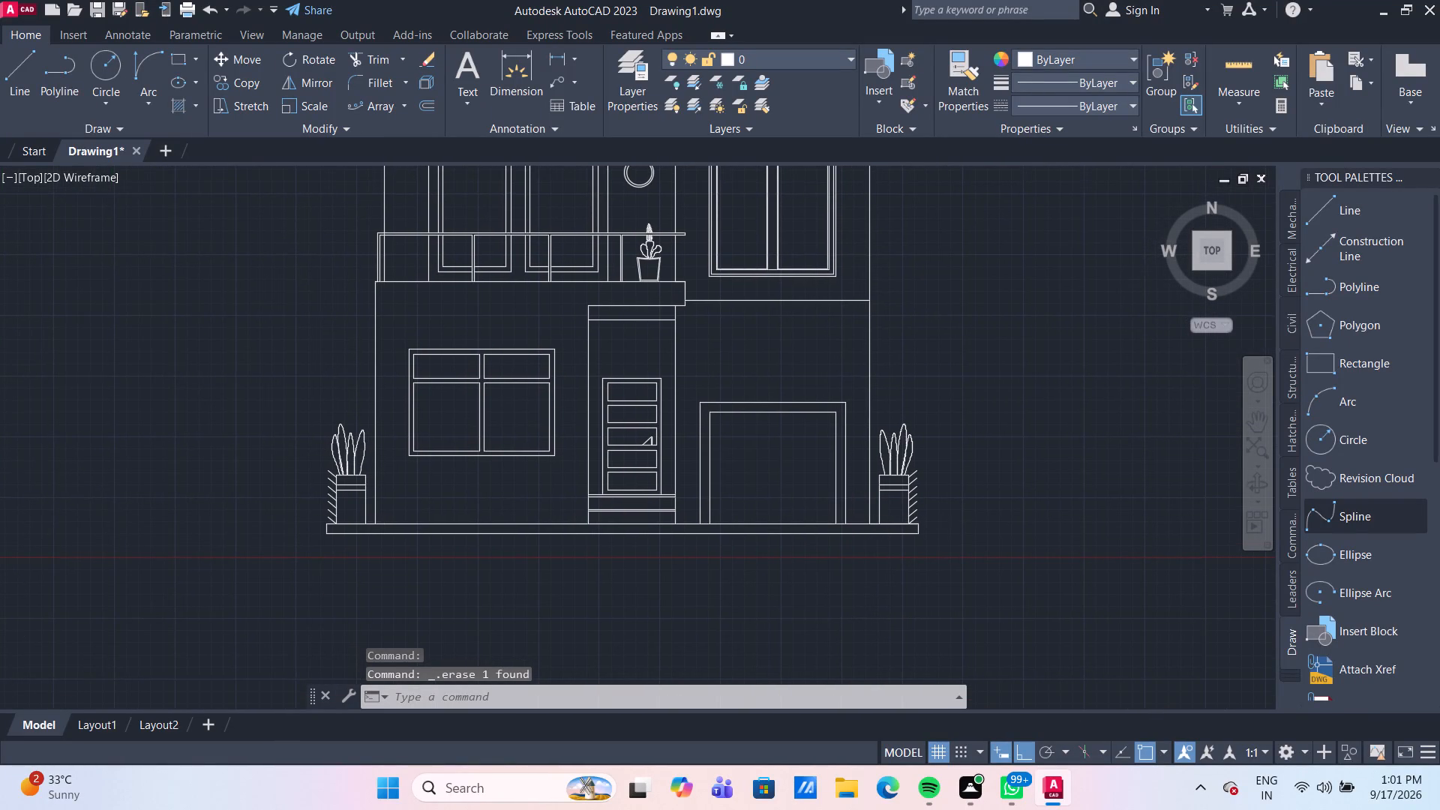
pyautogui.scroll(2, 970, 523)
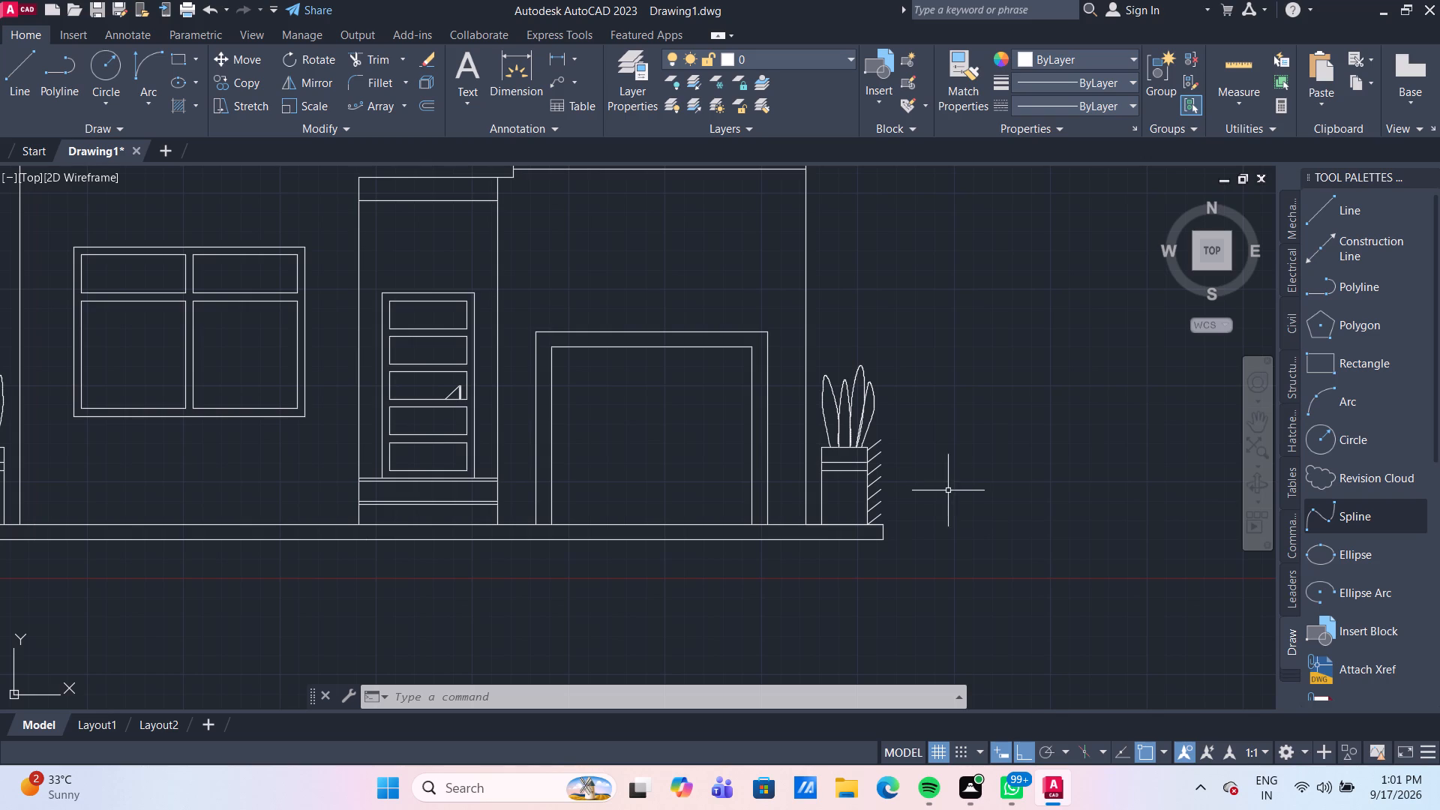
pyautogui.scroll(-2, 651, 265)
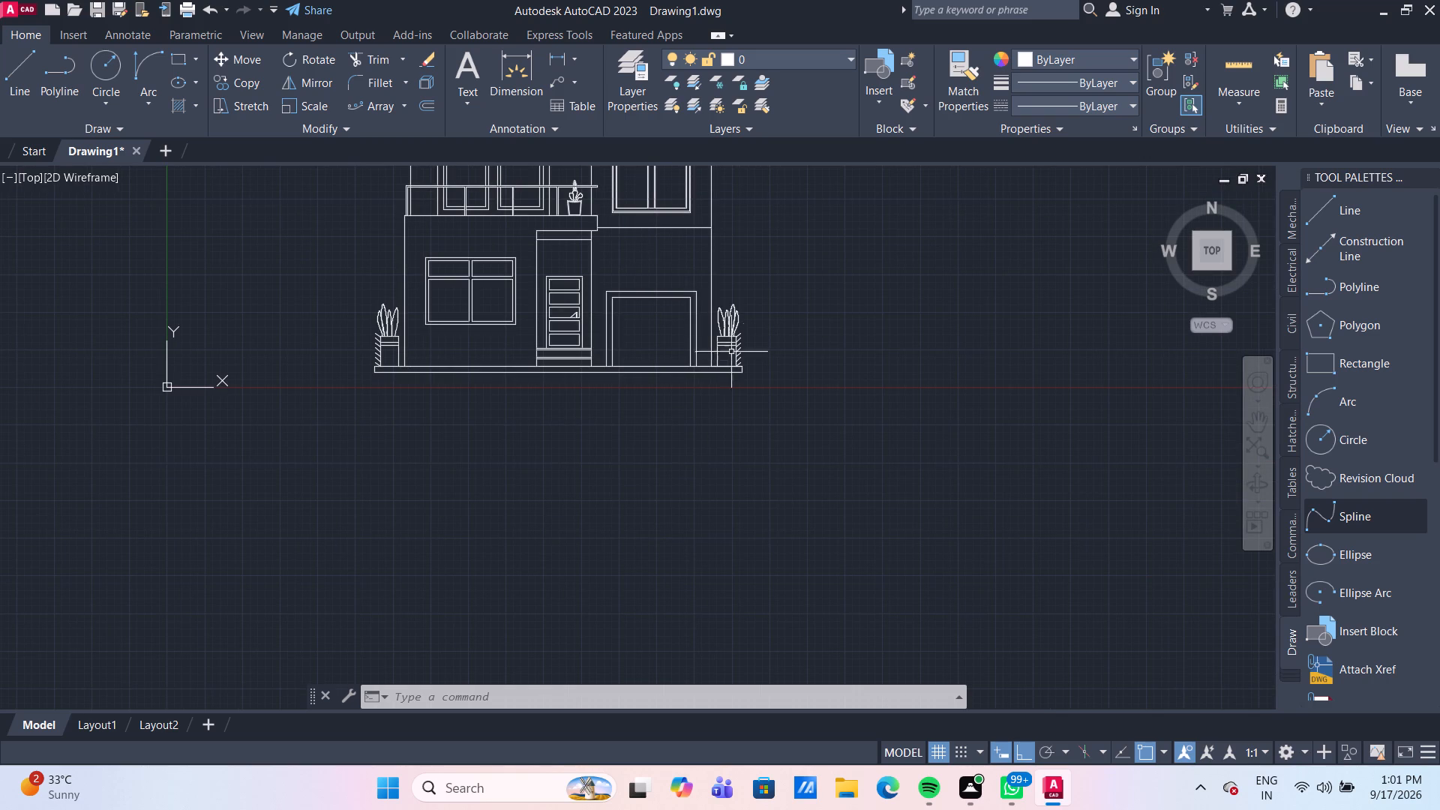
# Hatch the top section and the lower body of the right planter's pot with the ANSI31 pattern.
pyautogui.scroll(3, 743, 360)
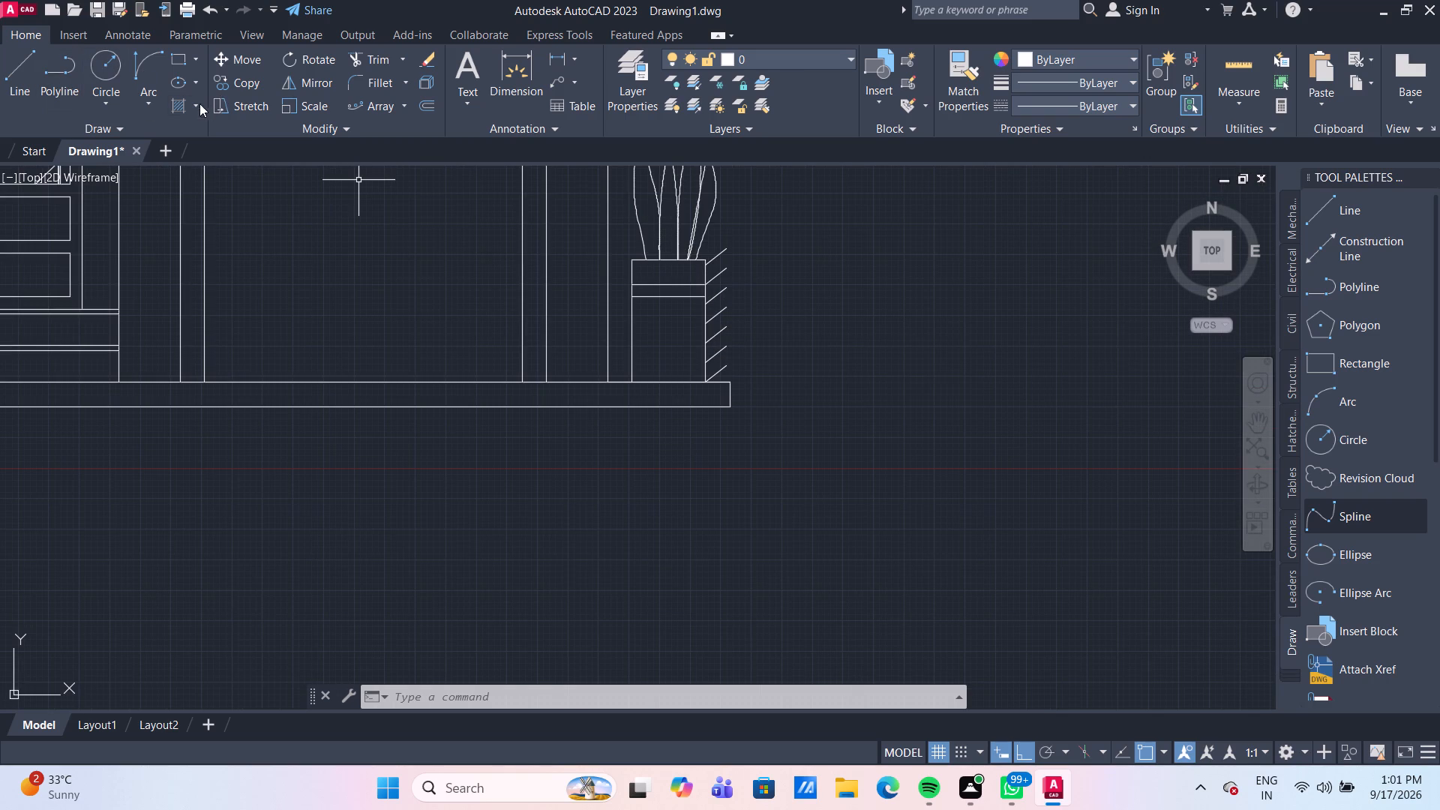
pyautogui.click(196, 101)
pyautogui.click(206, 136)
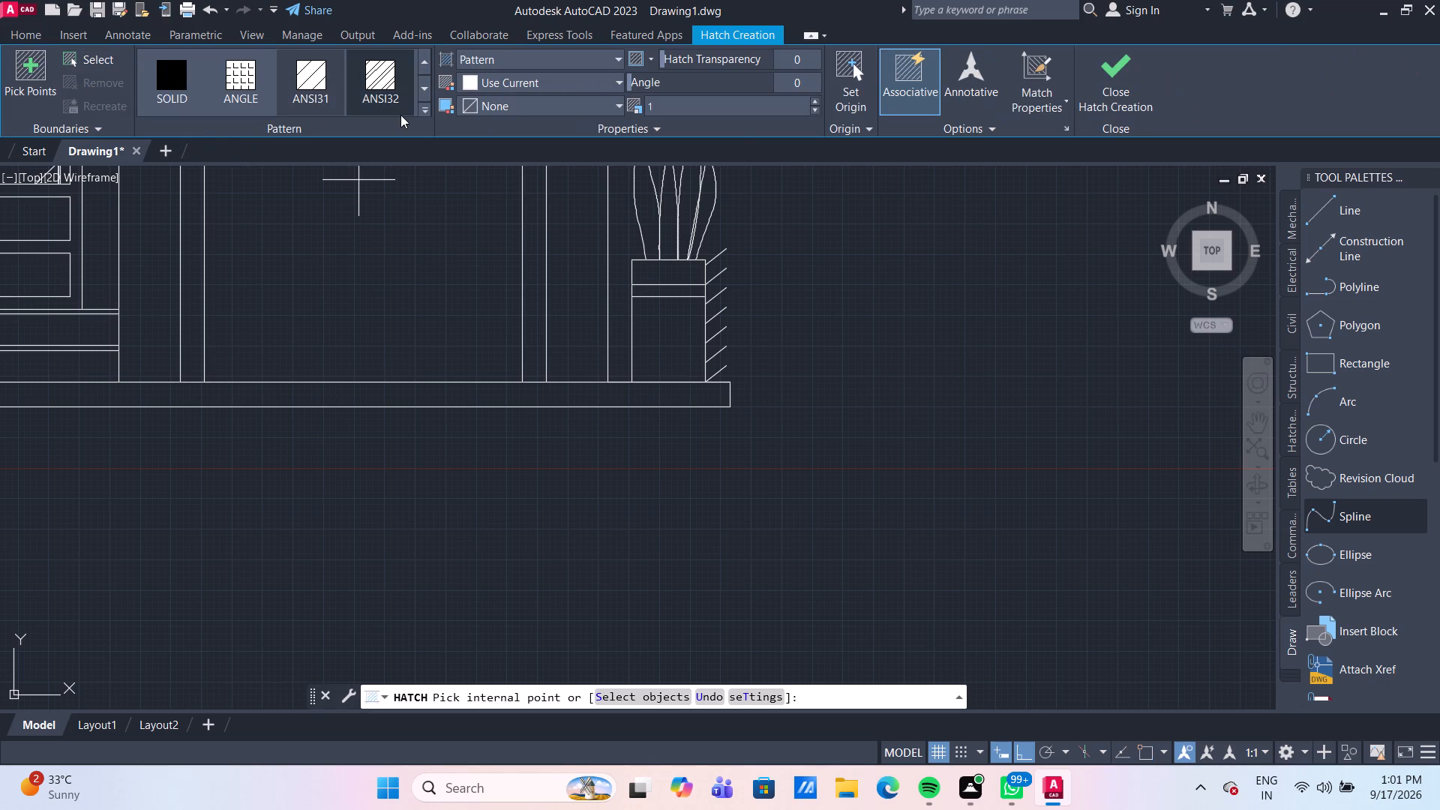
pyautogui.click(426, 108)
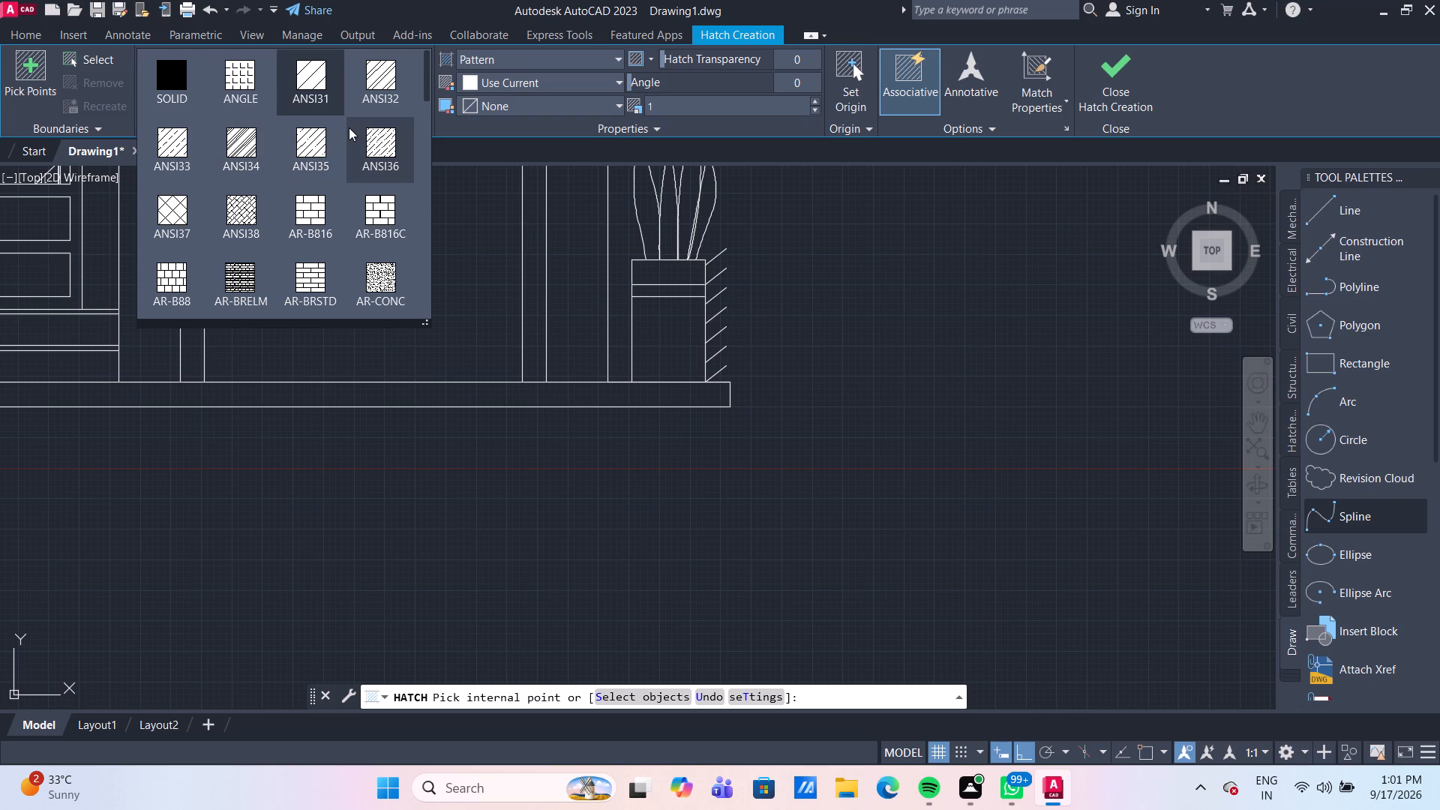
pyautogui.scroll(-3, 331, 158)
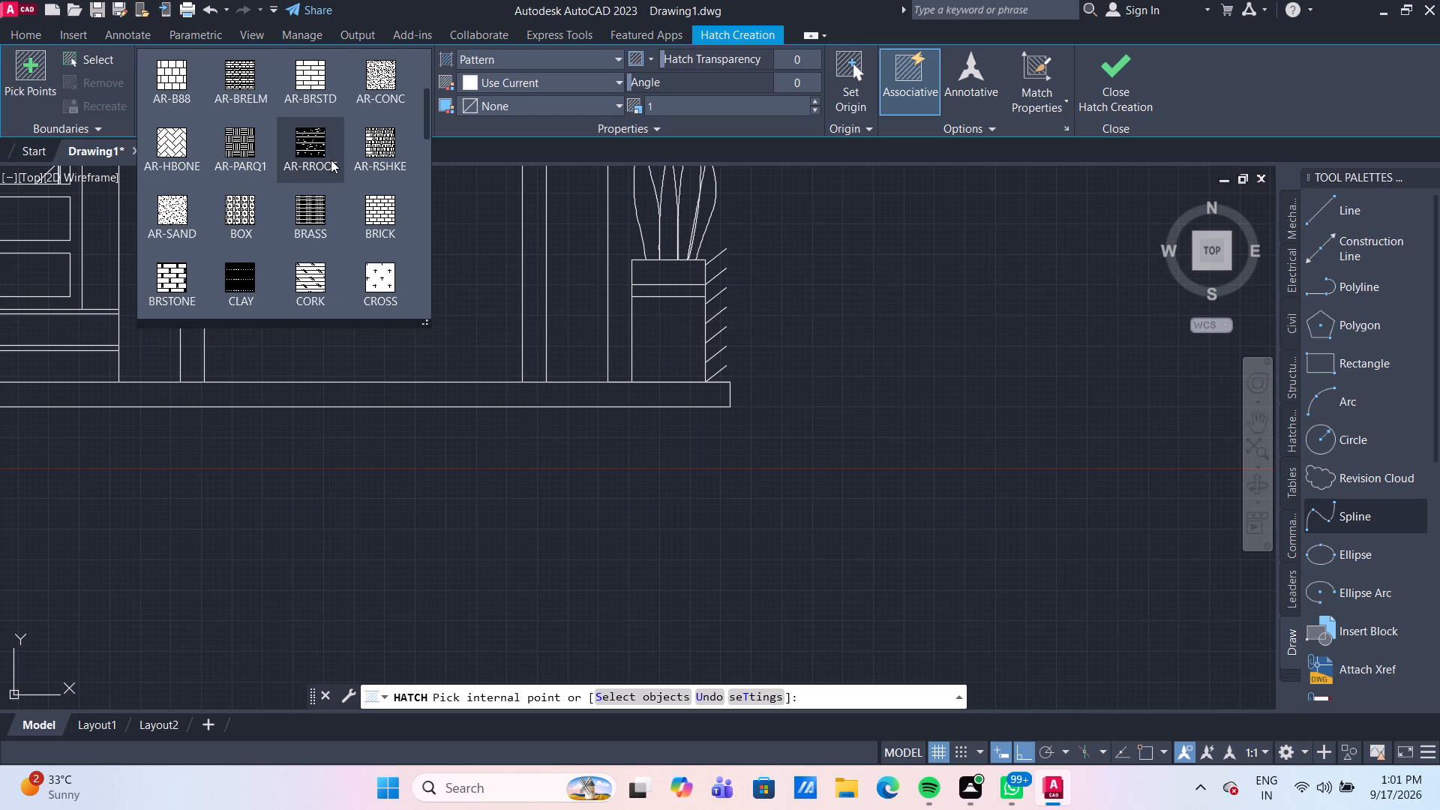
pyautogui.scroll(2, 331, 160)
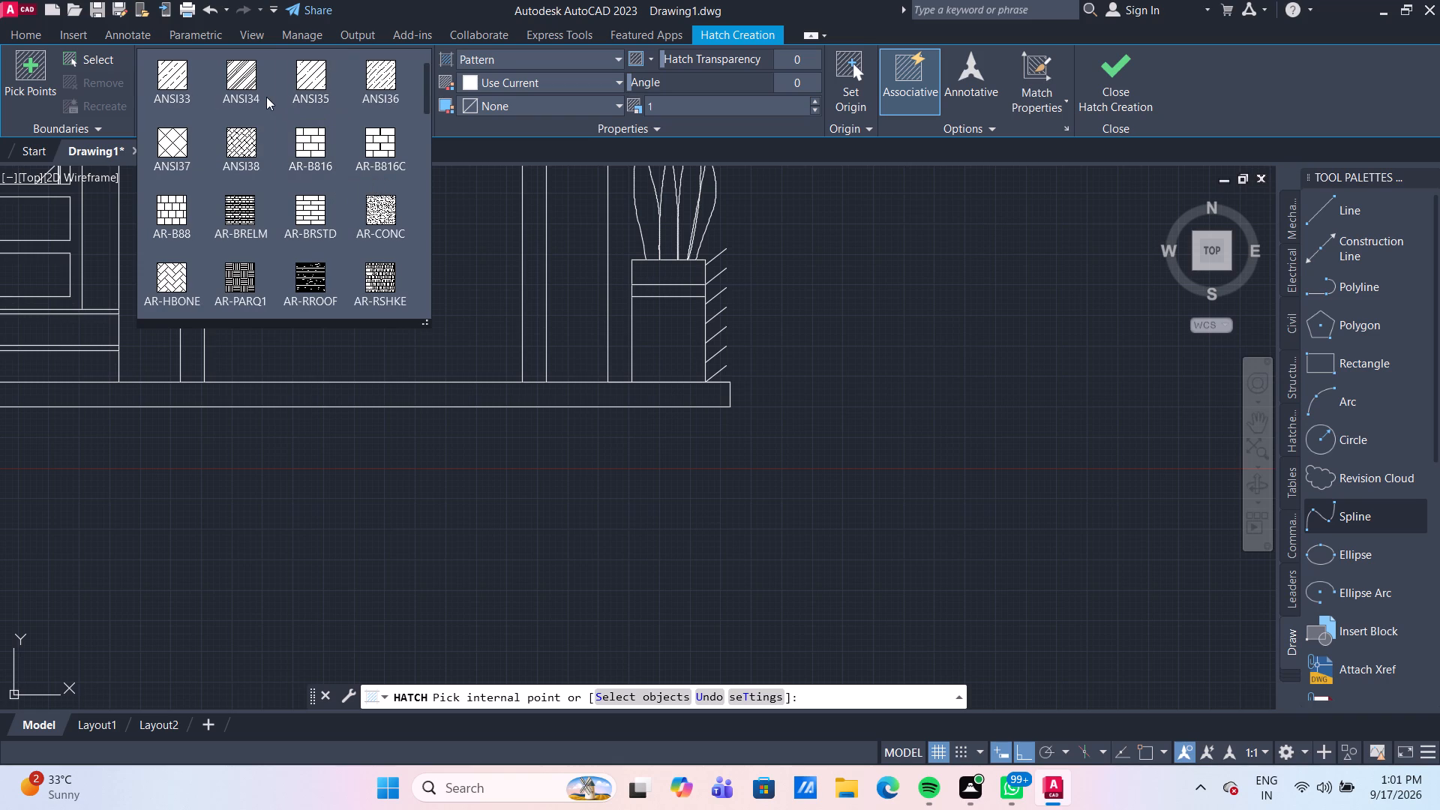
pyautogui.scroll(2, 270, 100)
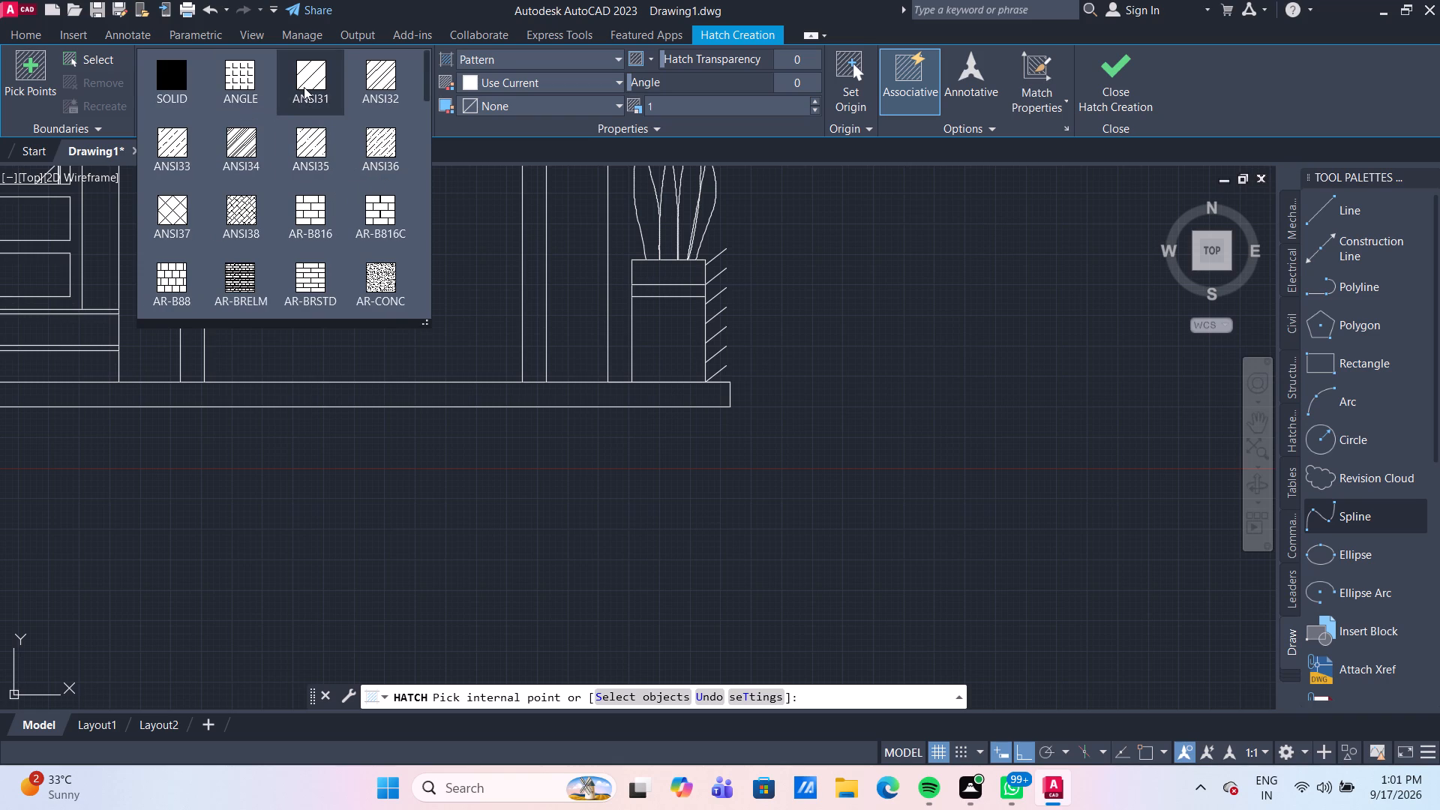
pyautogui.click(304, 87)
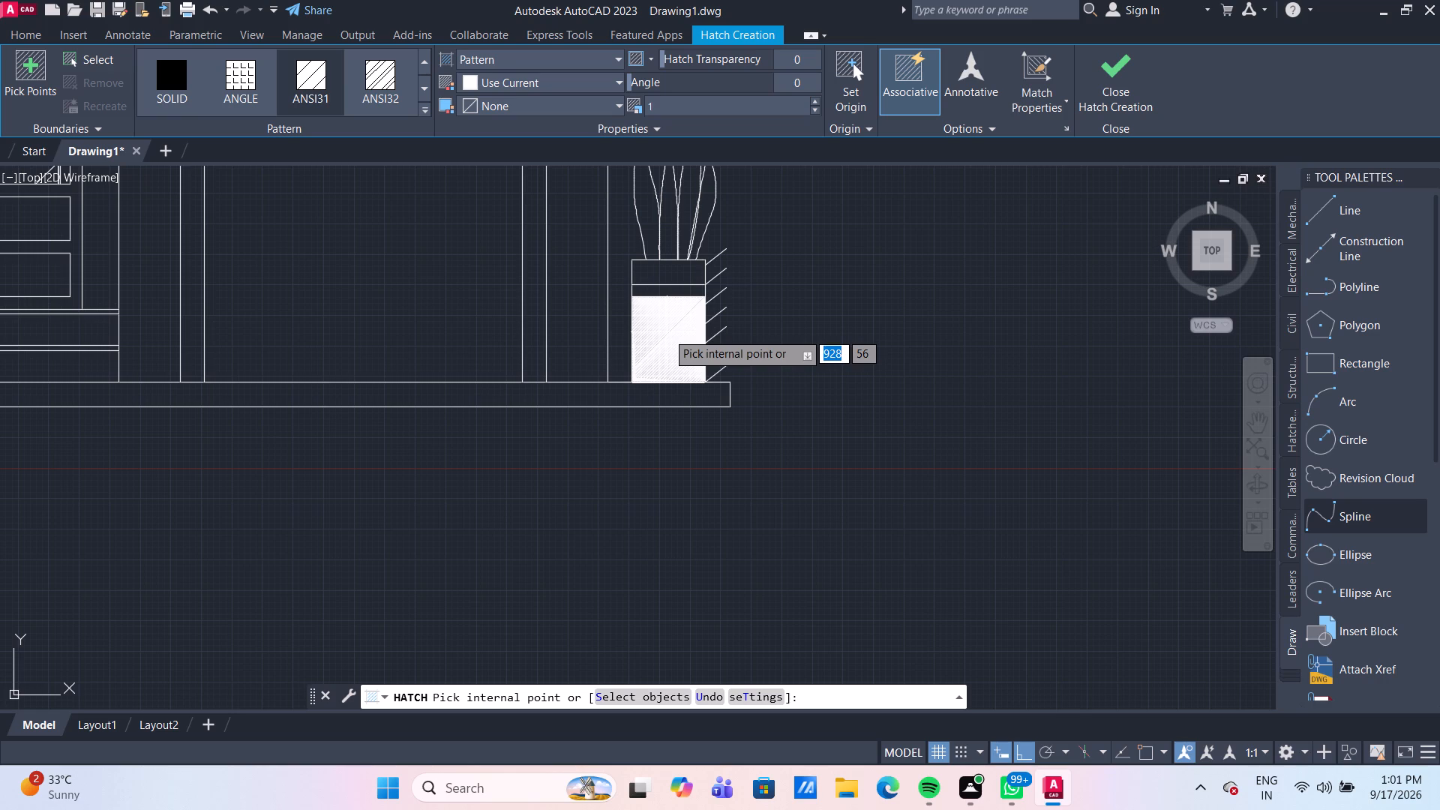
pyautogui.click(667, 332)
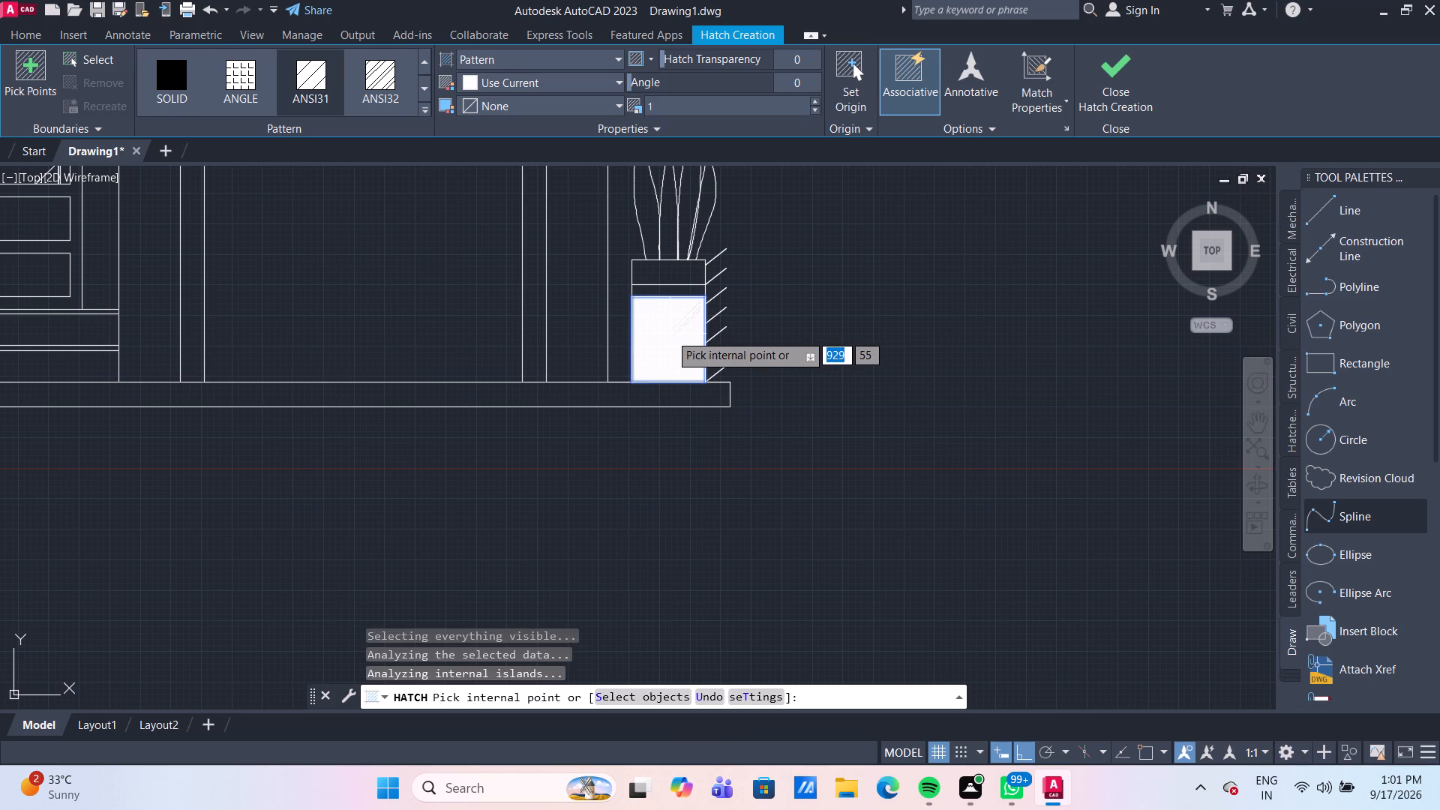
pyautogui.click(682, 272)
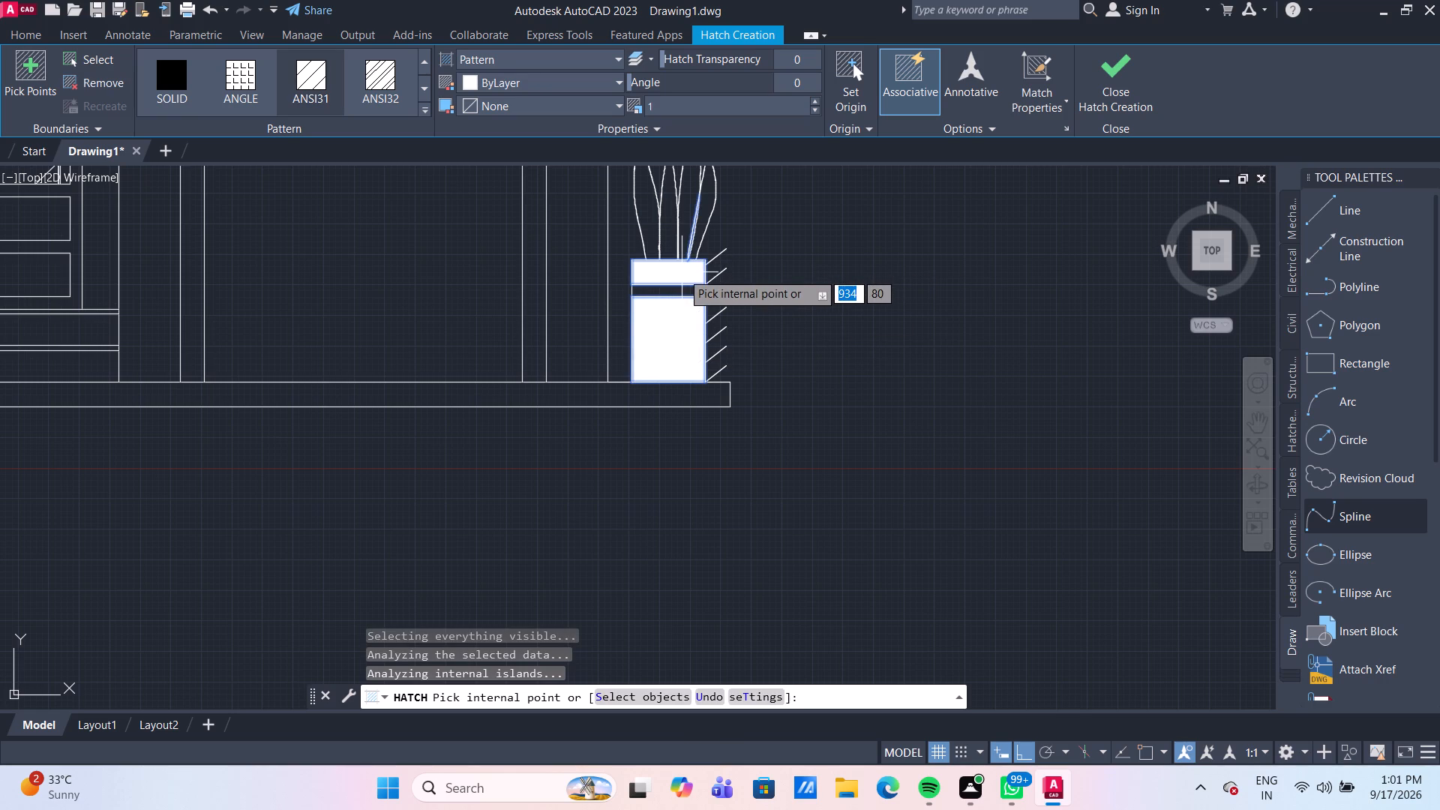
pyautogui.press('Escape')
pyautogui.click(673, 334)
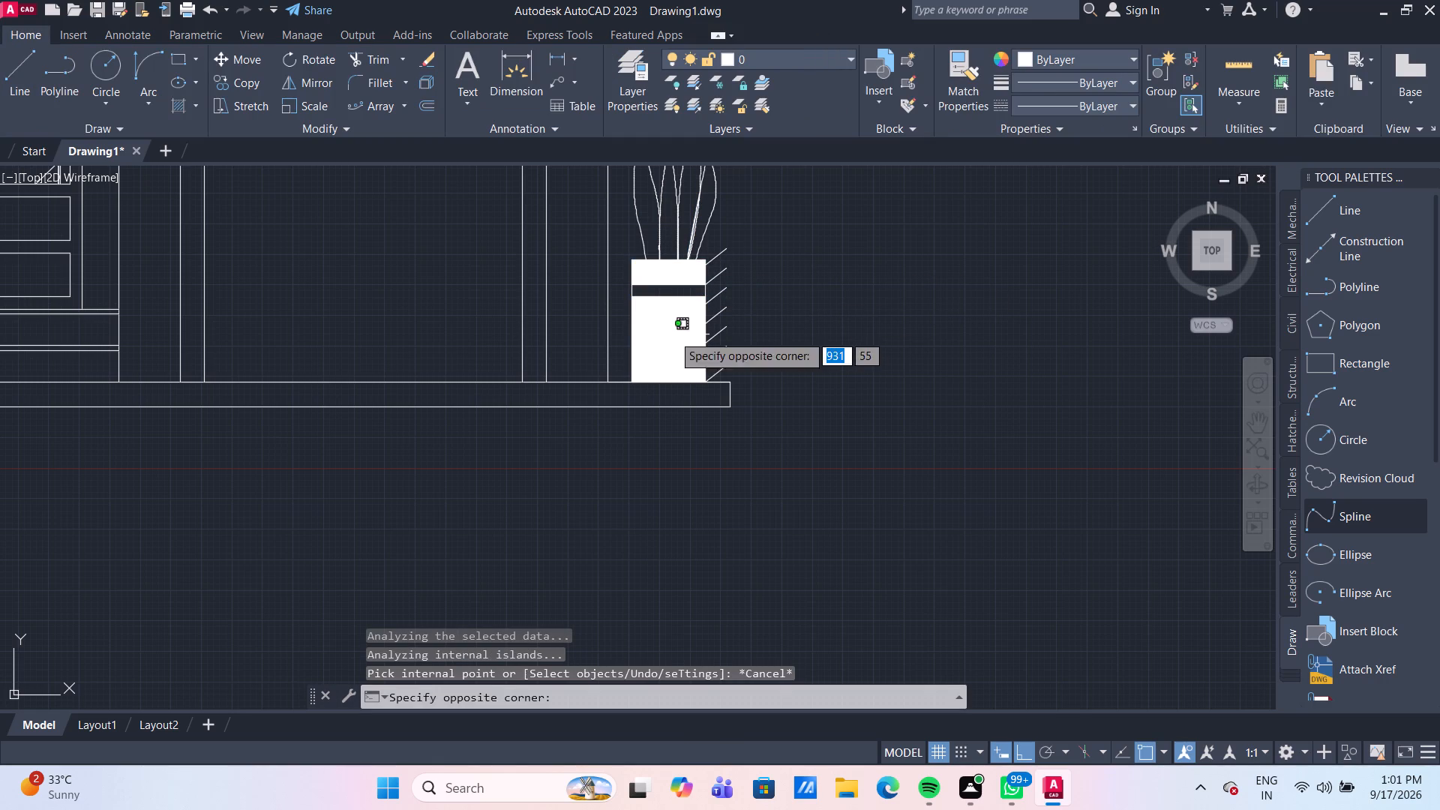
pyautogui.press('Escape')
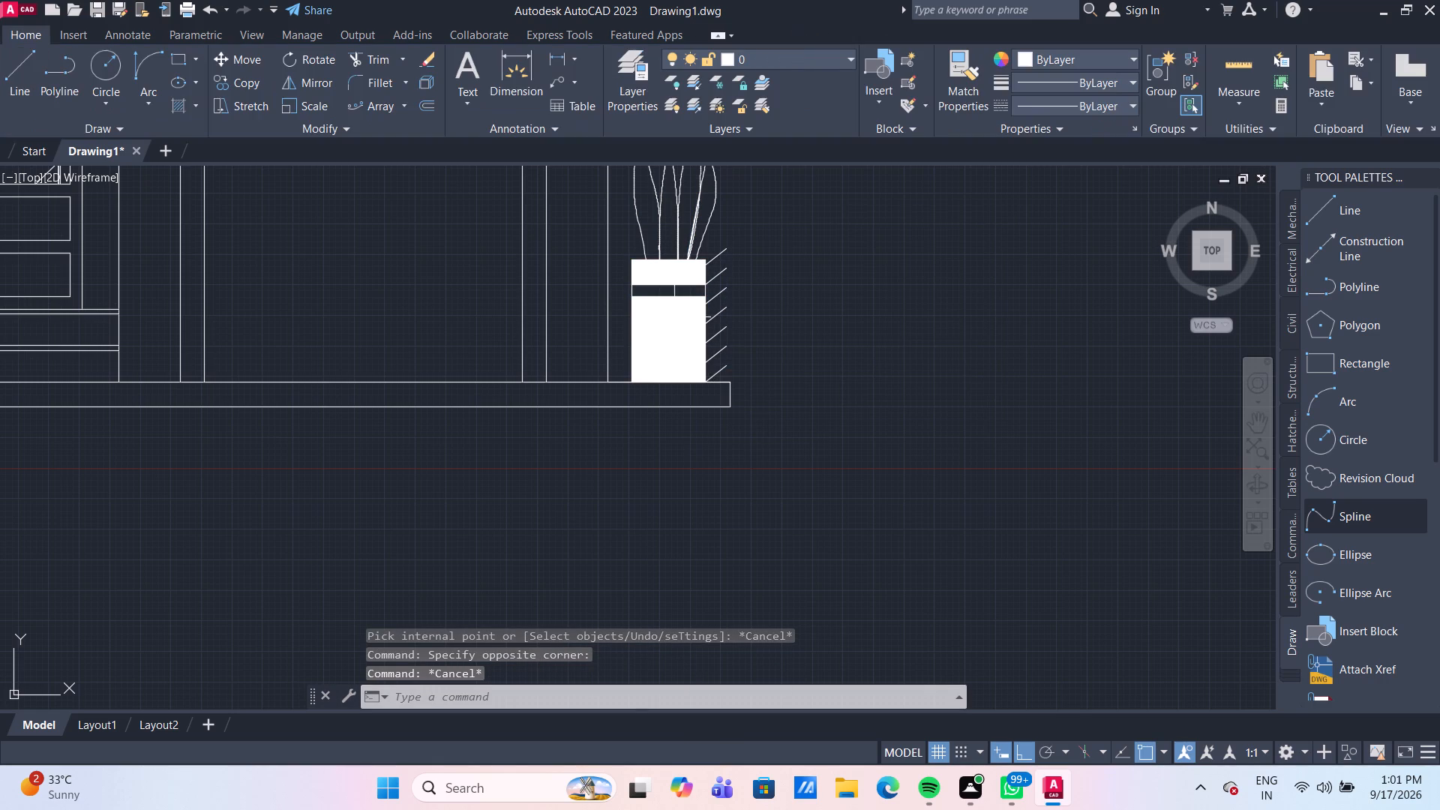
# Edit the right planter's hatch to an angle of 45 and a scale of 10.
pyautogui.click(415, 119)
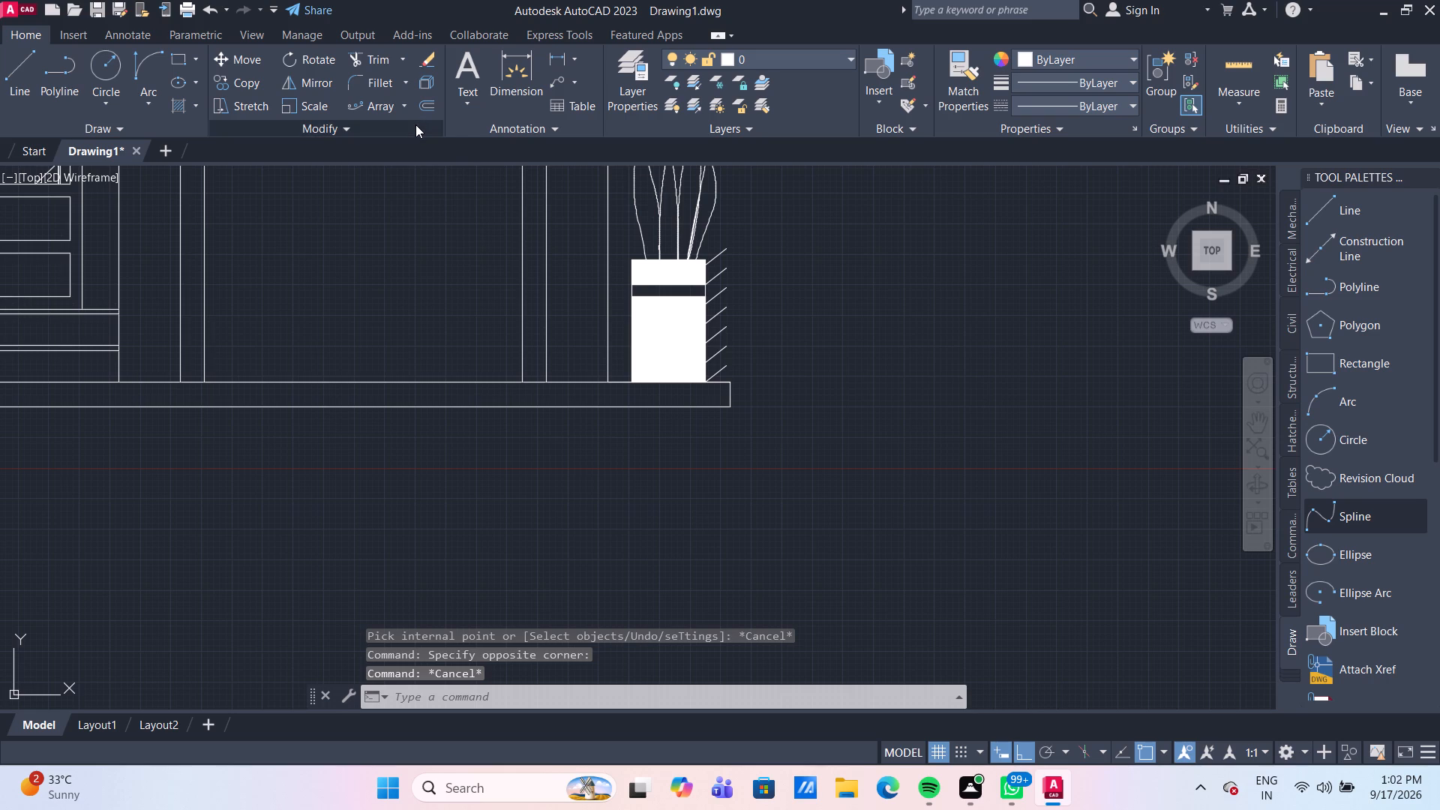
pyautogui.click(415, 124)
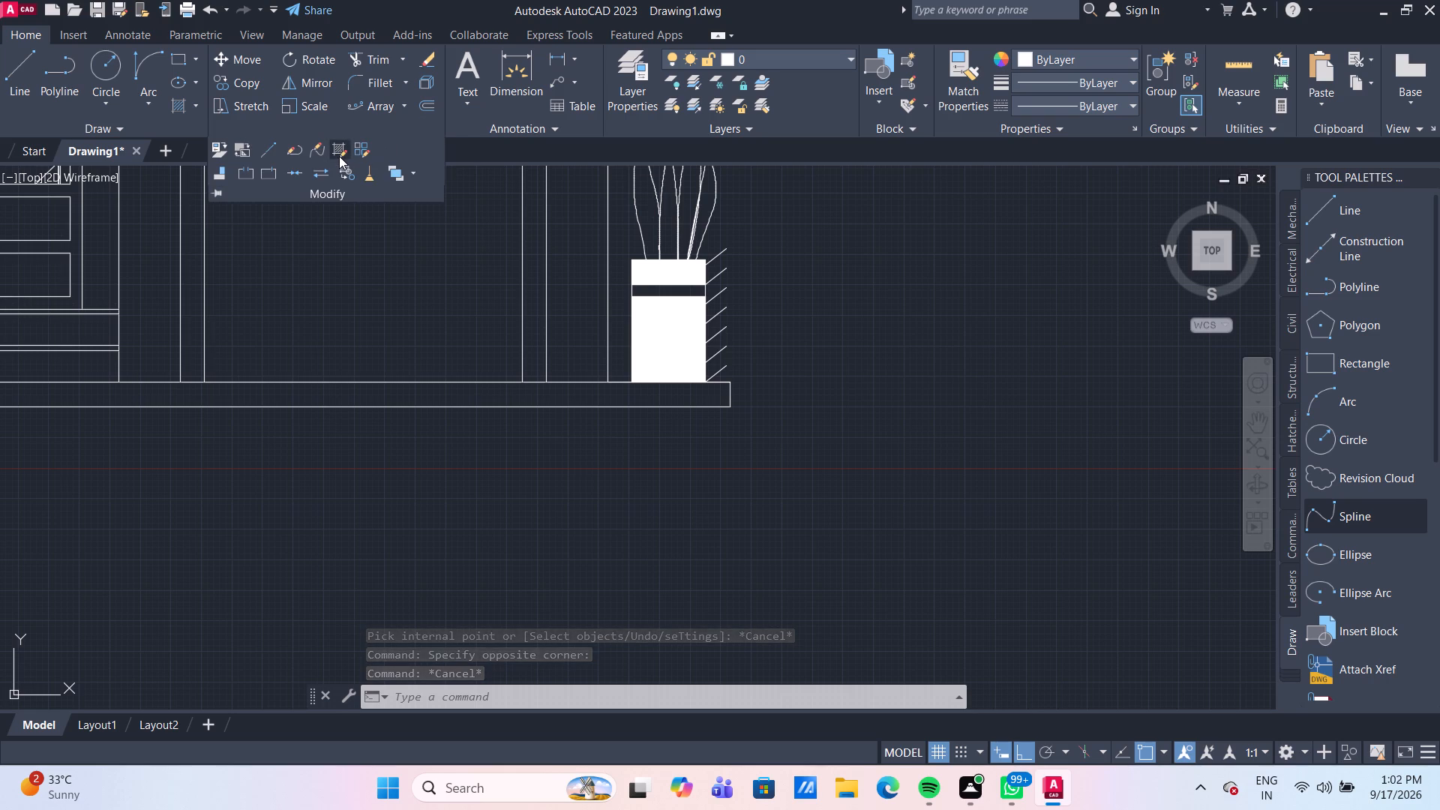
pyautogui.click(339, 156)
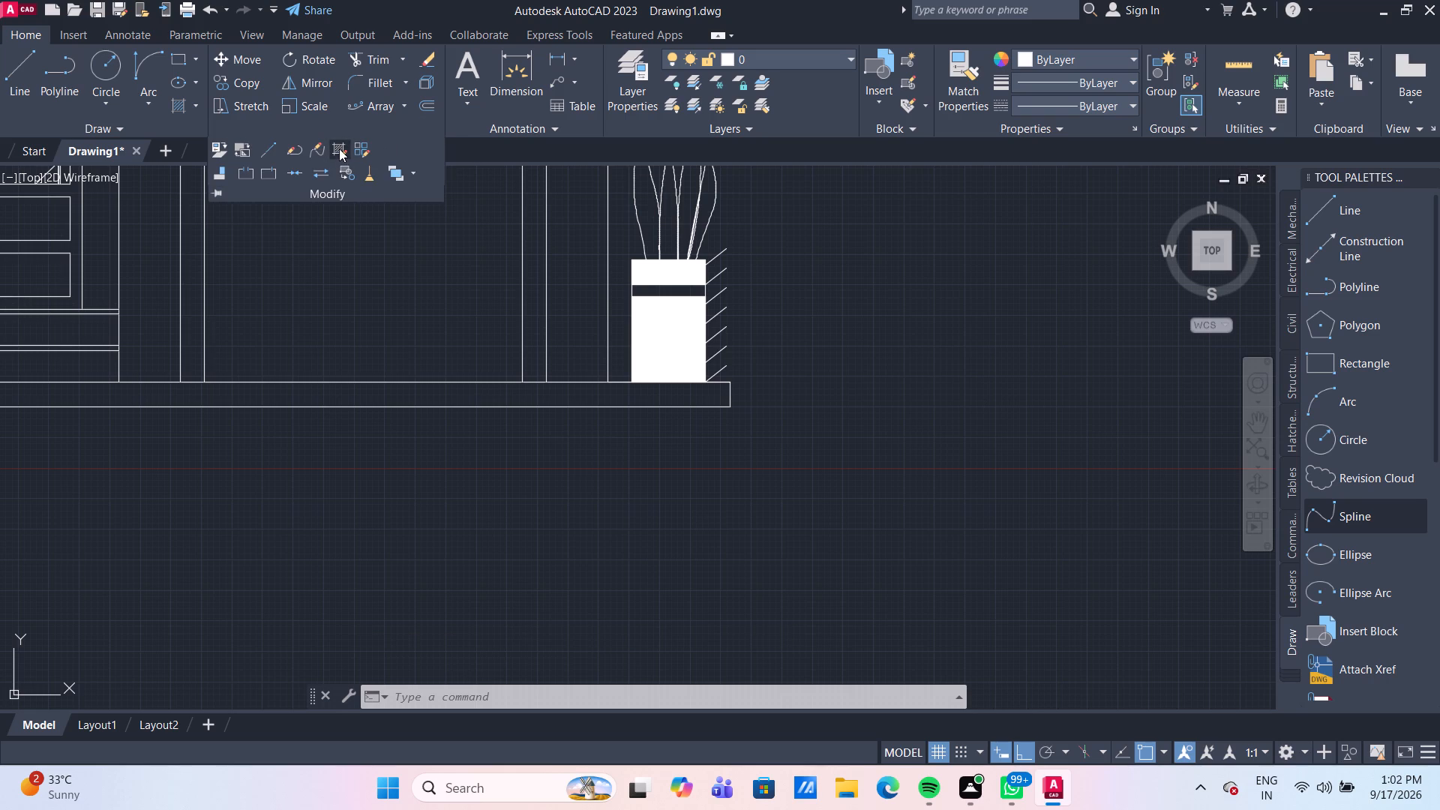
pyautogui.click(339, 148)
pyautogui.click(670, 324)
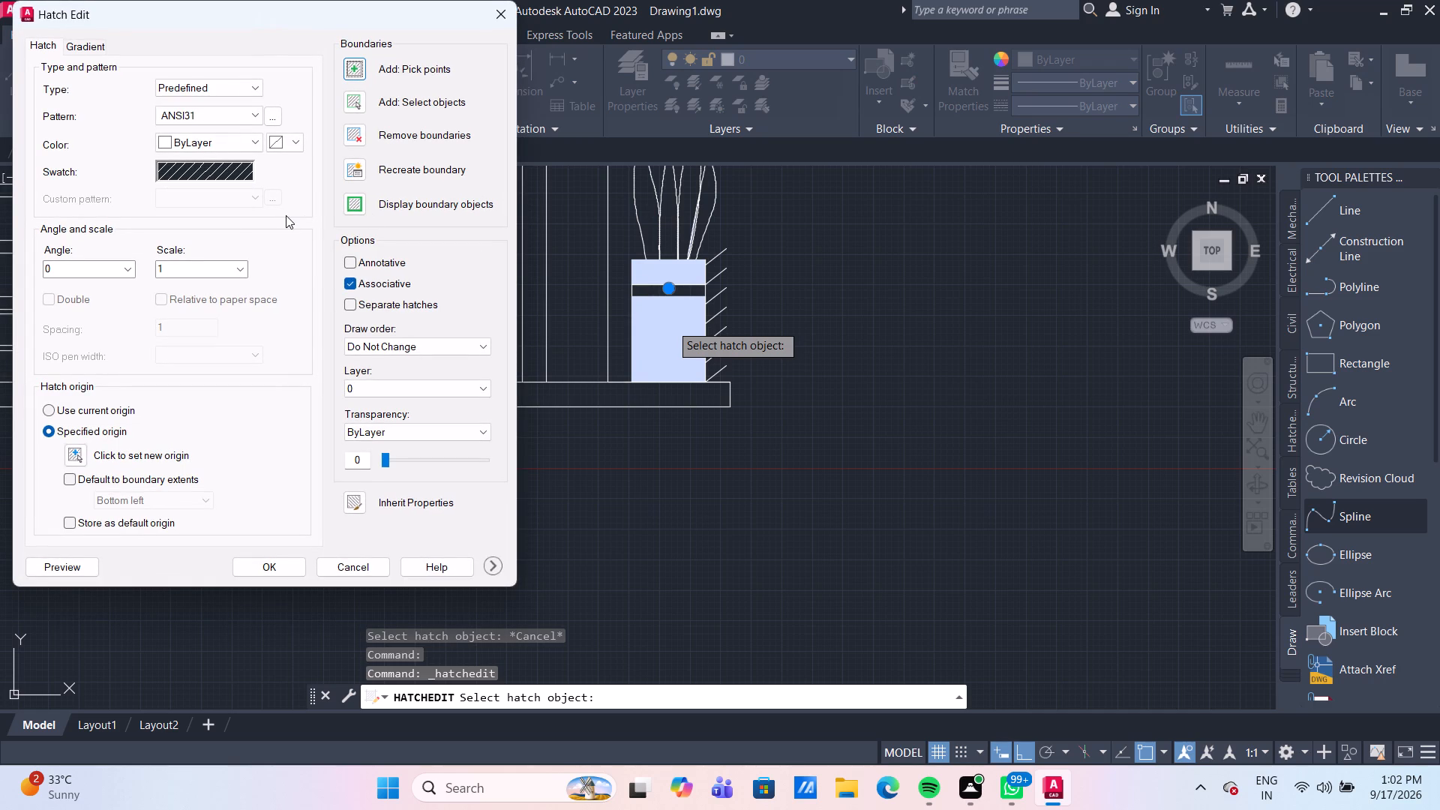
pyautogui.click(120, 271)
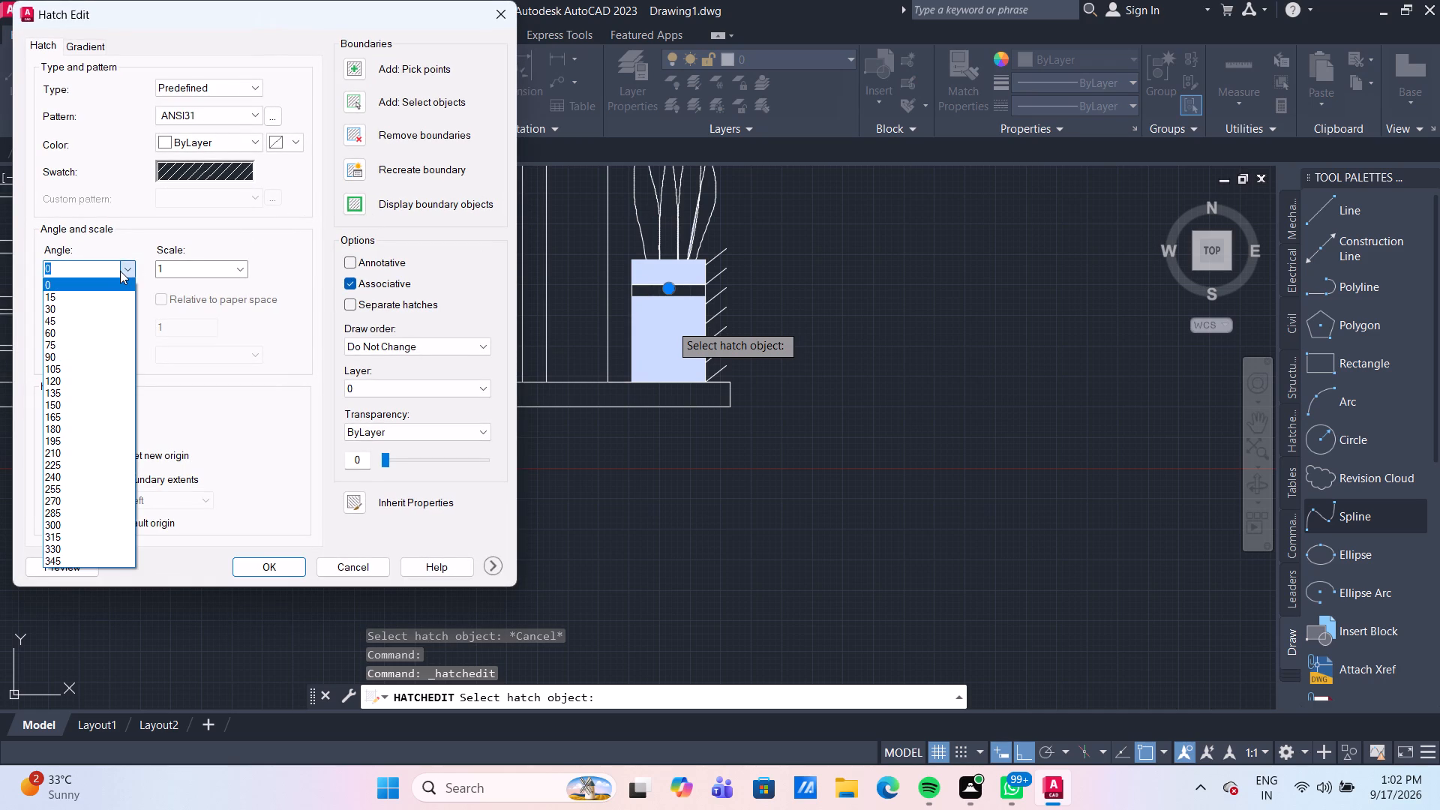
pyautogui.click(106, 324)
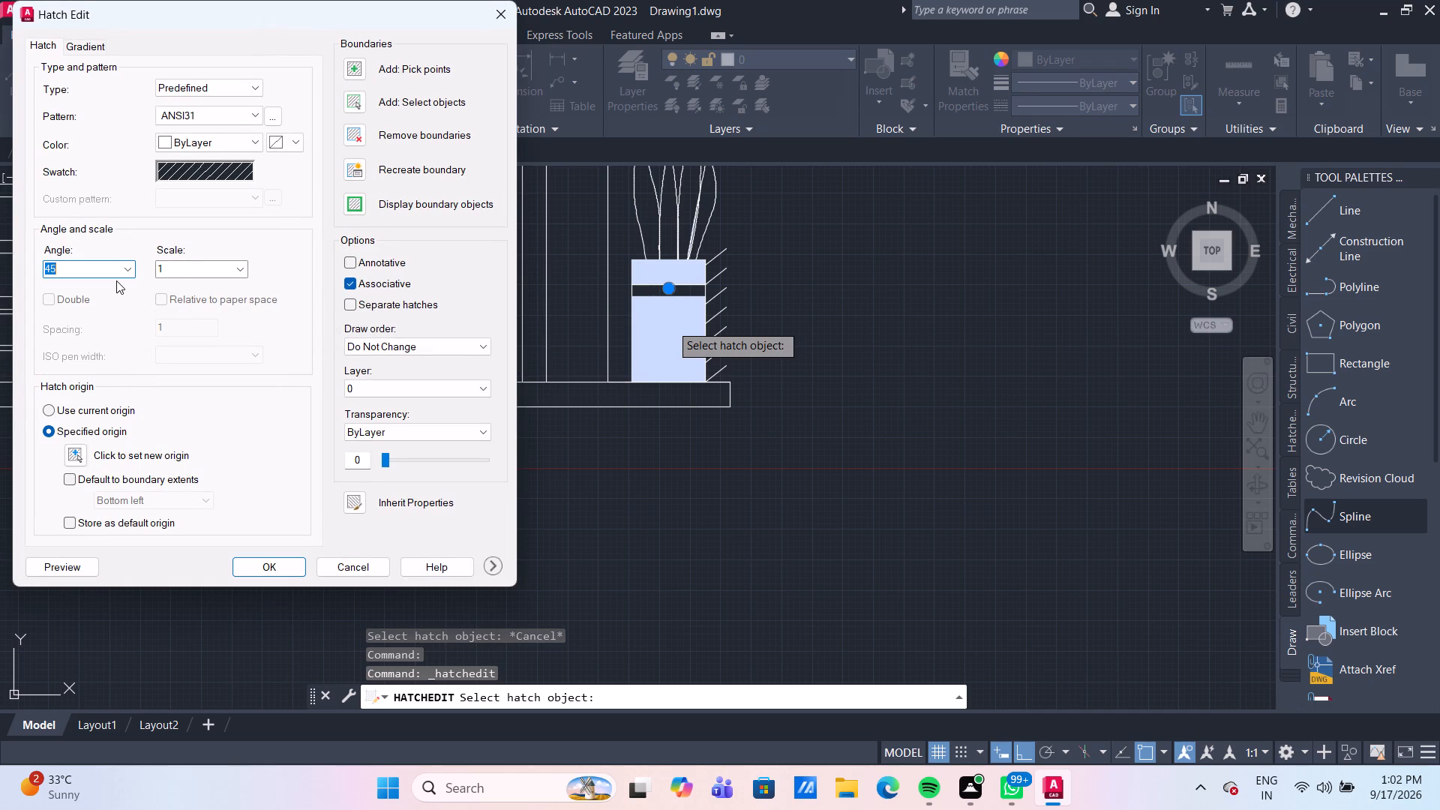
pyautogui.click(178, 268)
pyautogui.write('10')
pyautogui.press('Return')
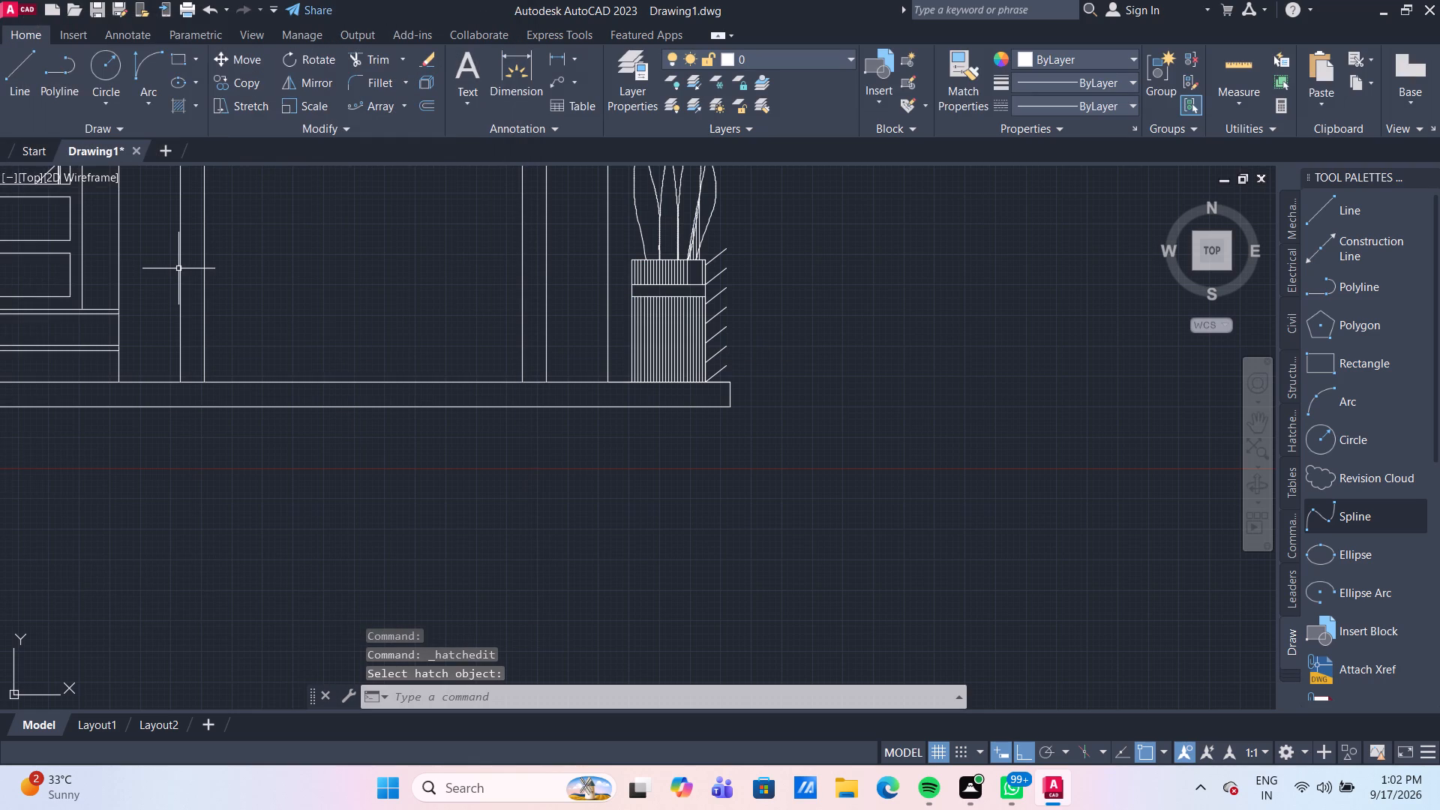
# Examine the hatch lines around the right planter's rim and leaf bases.
pyautogui.scroll(2, 752, 277)
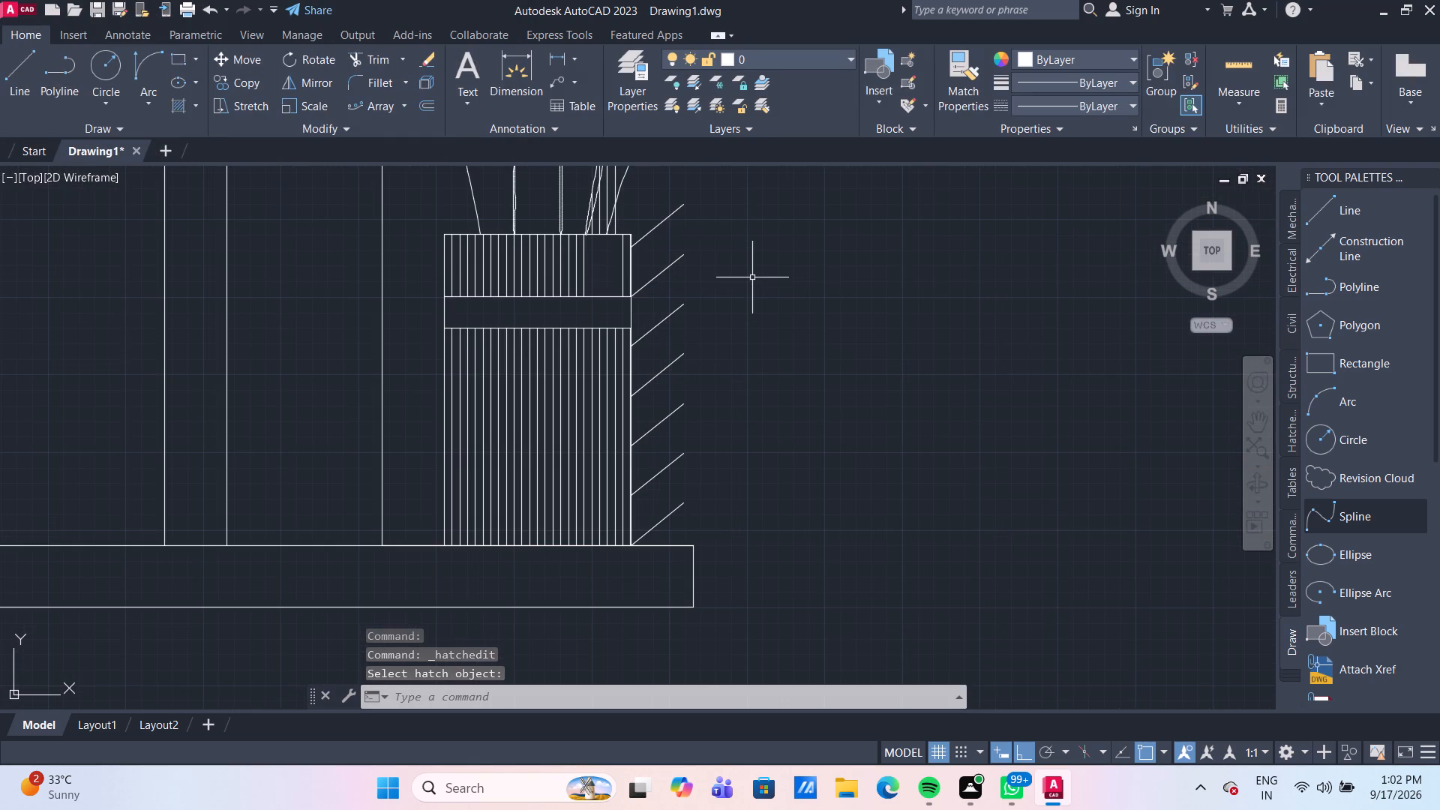
pyautogui.moveTo(752, 278); pyautogui.dragTo(742, 382, button='middle')
pyautogui.scroll(-1, 736, 371)
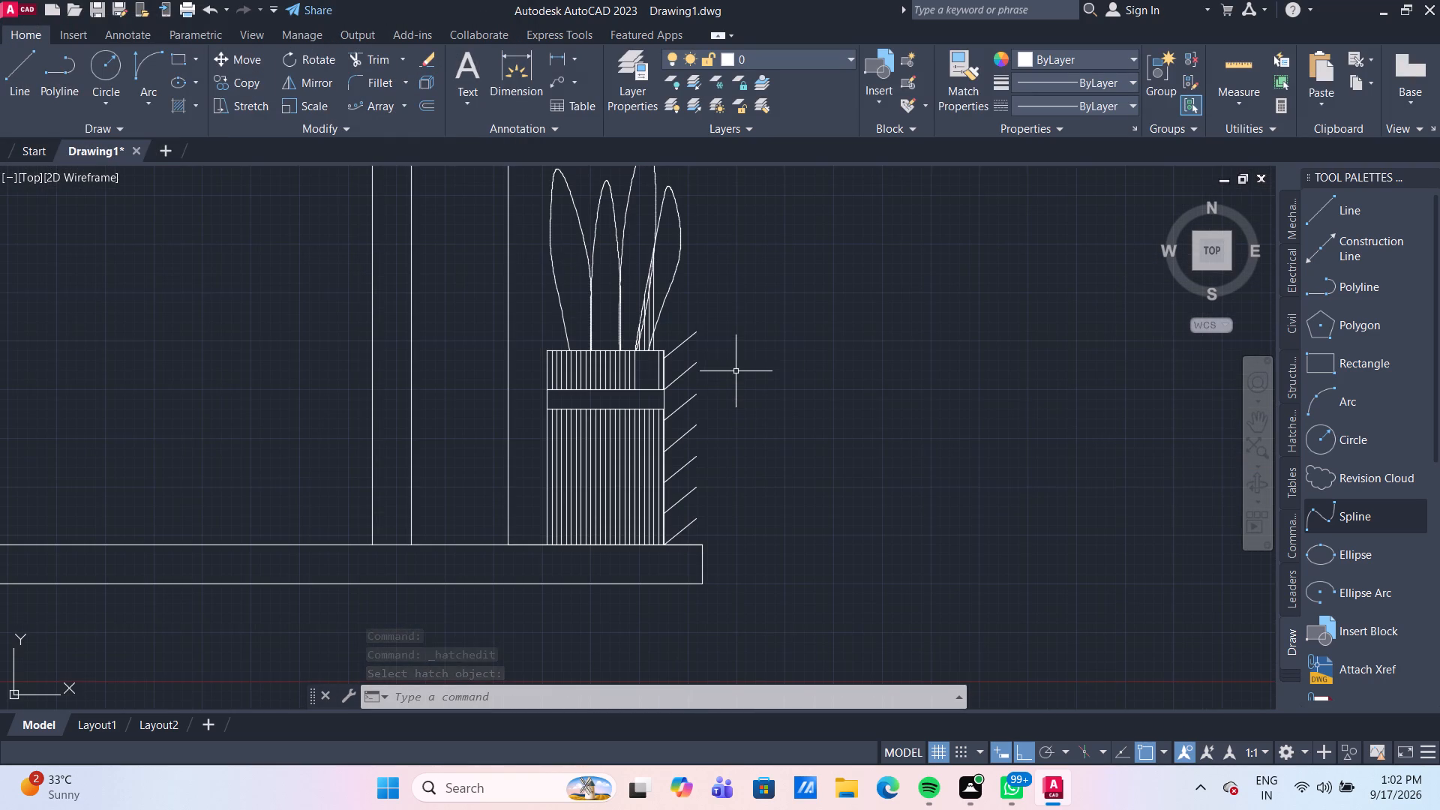
pyautogui.scroll(2, 681, 319)
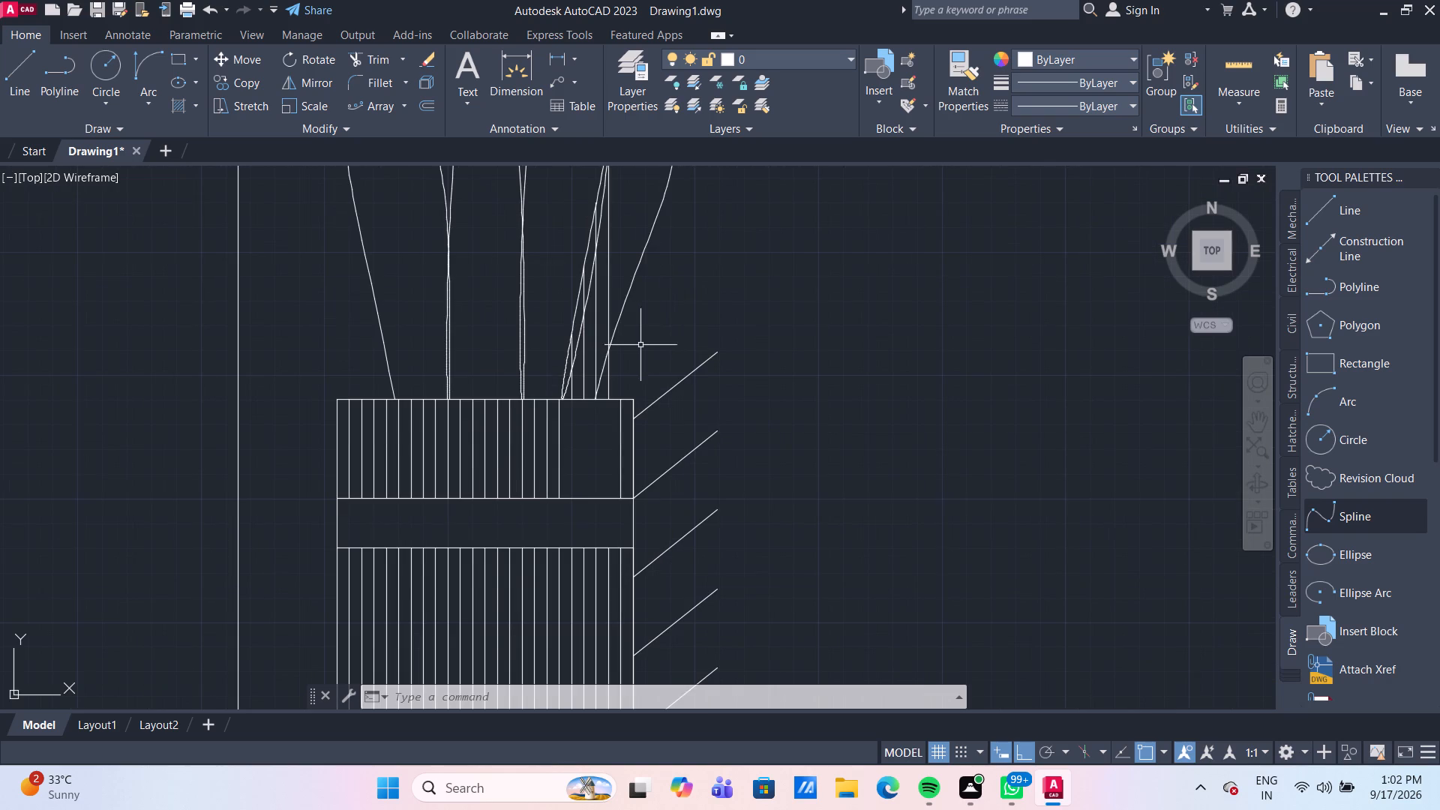
pyautogui.click(591, 346)
pyautogui.click(599, 347)
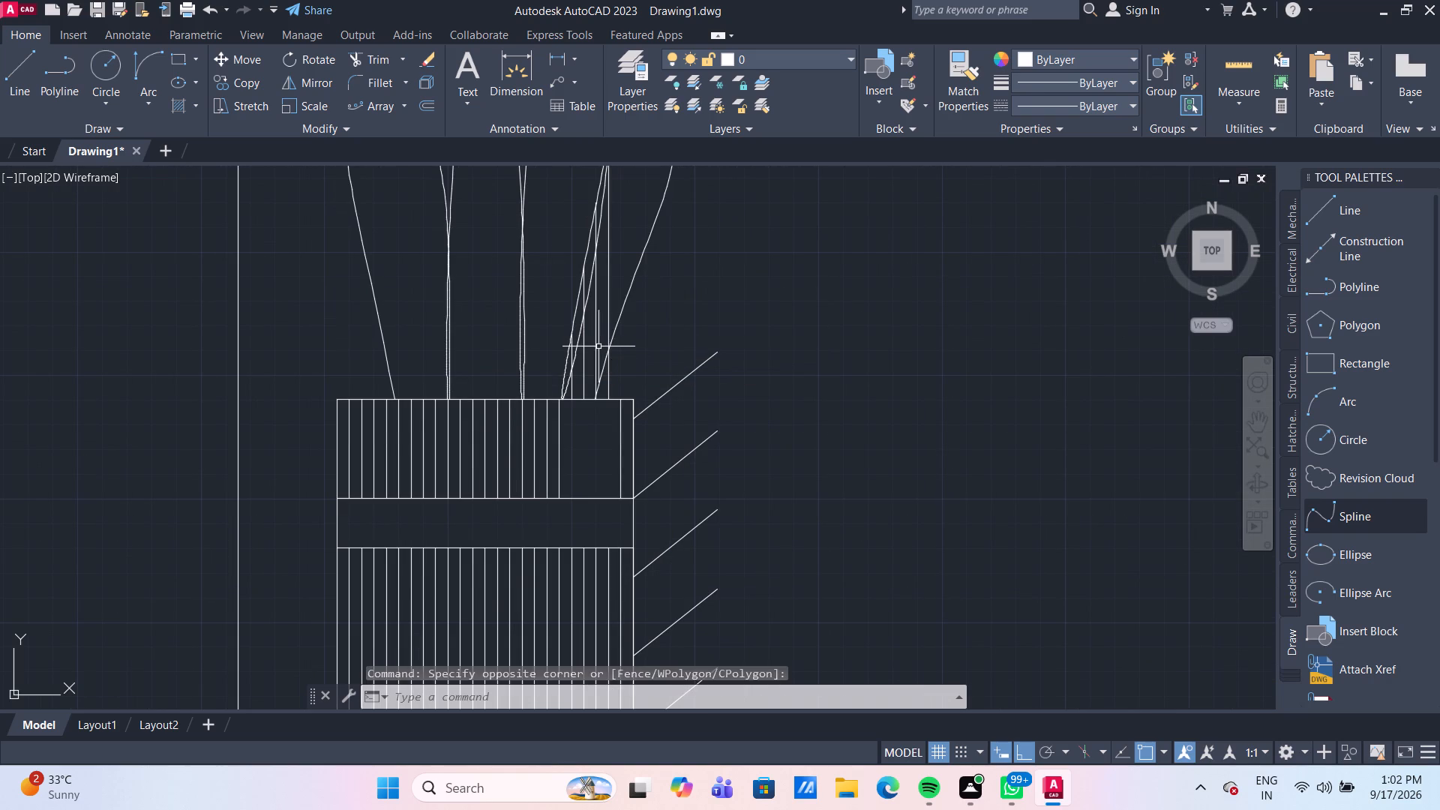
pyautogui.click(596, 345)
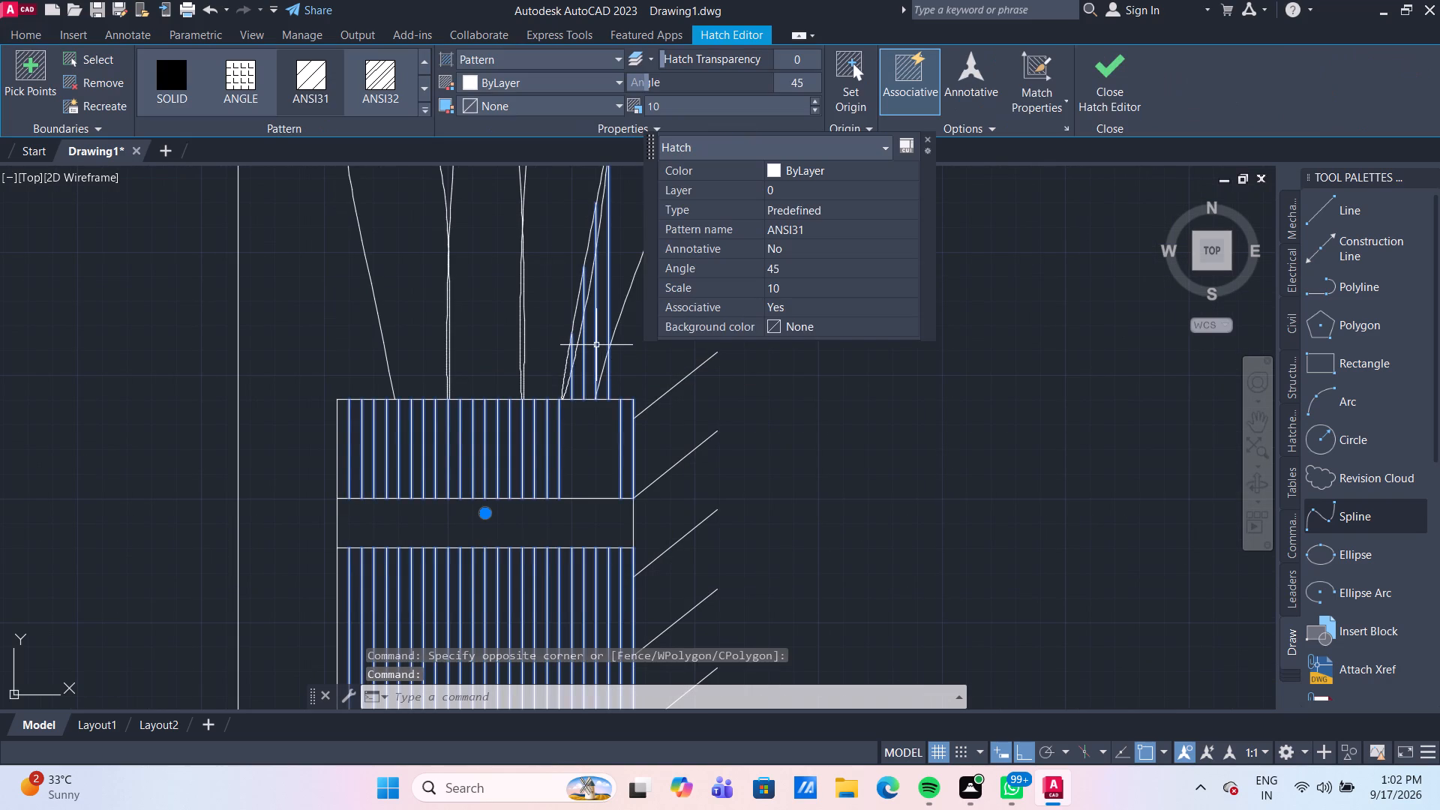
pyautogui.scroll(-1, 596, 345)
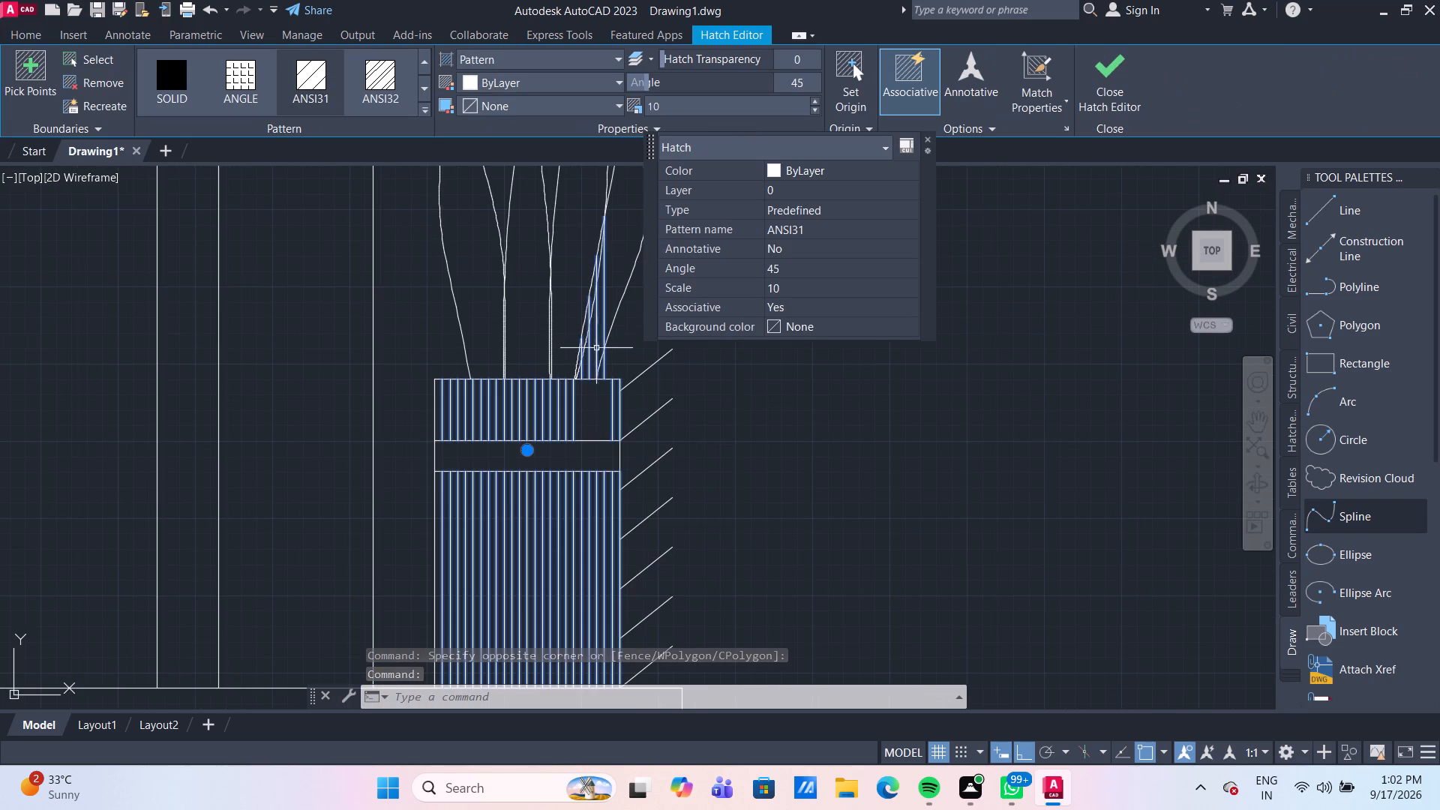
pyautogui.press('Escape')
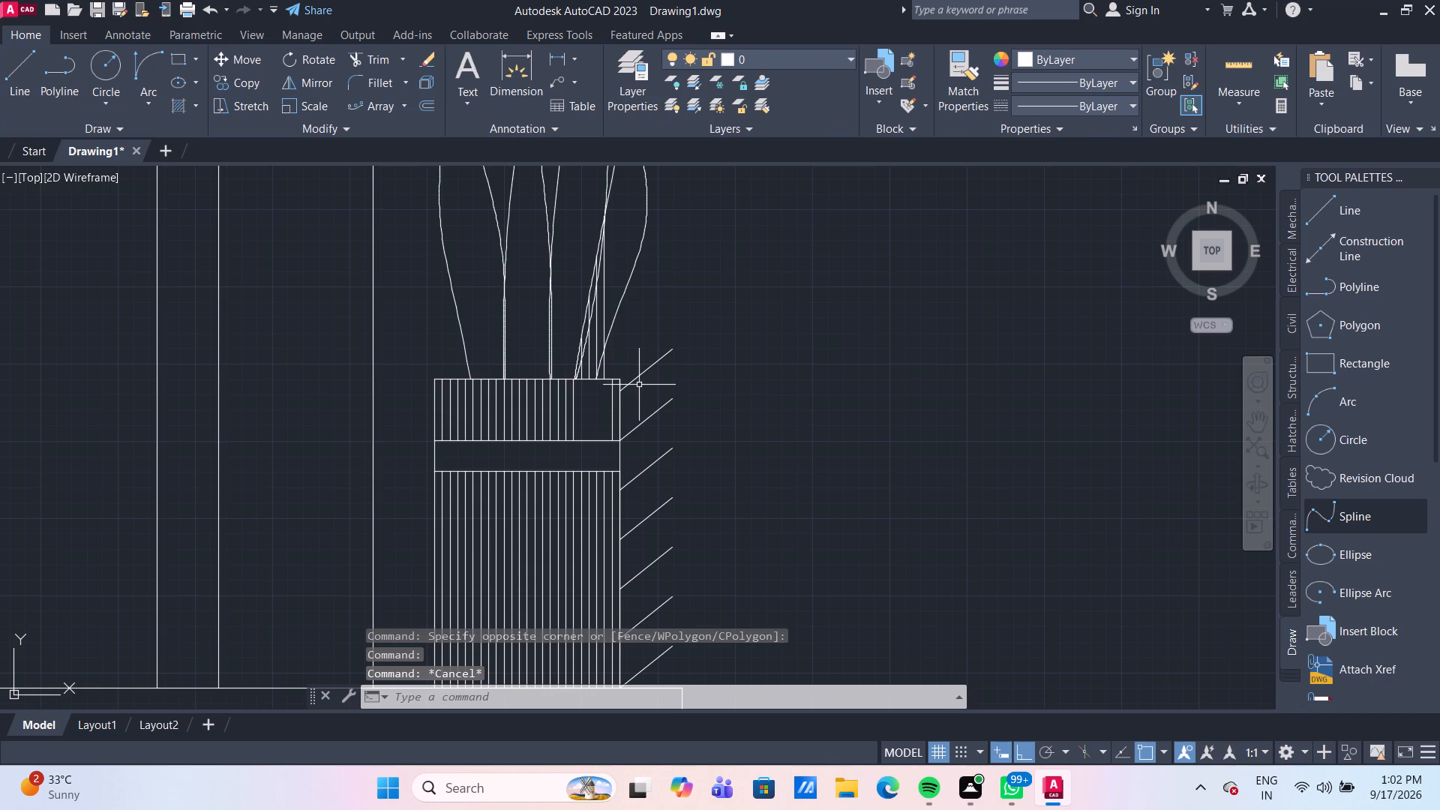
pyautogui.scroll(-2, 639, 385)
pyautogui.scroll(2, 691, 411)
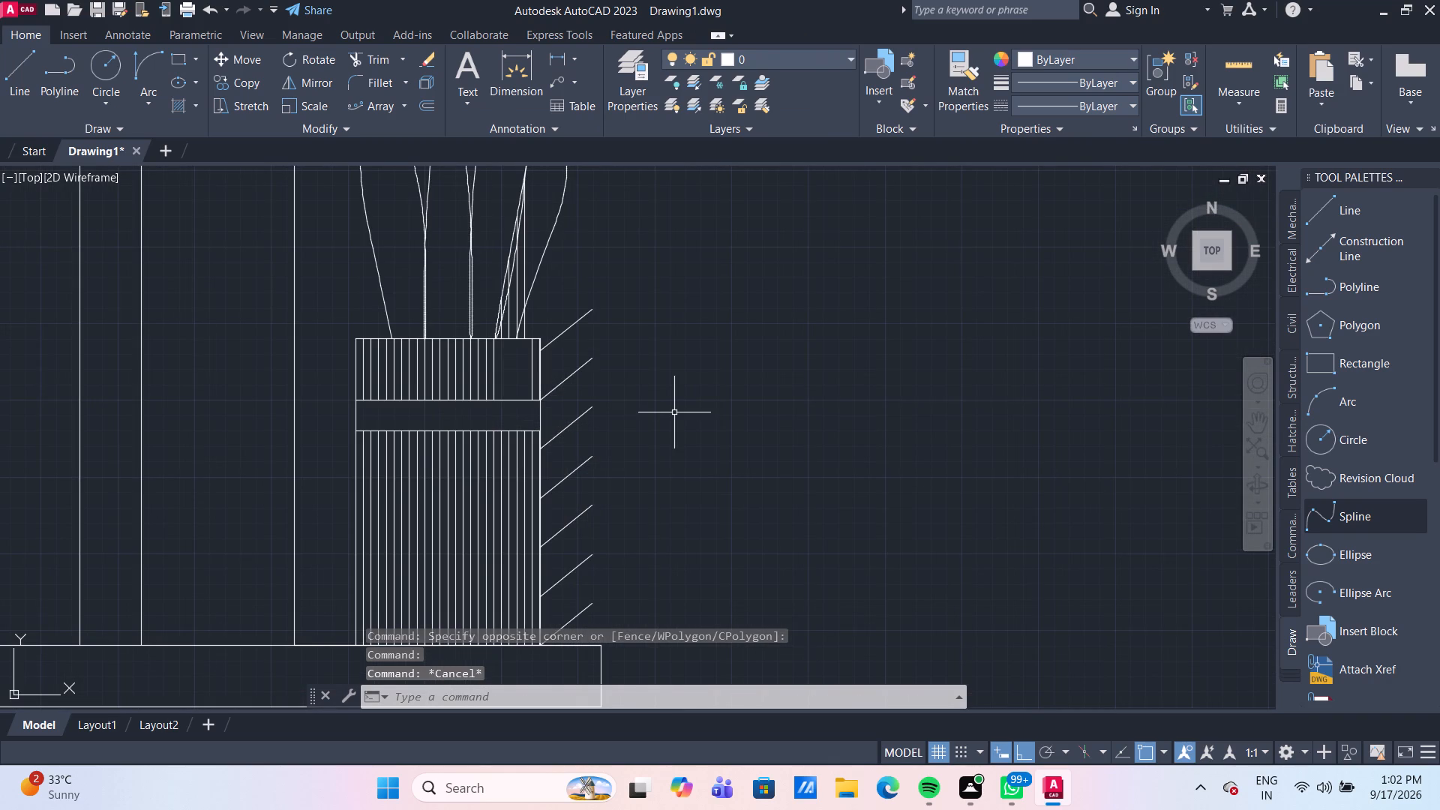
pyautogui.scroll(-1, 673, 413)
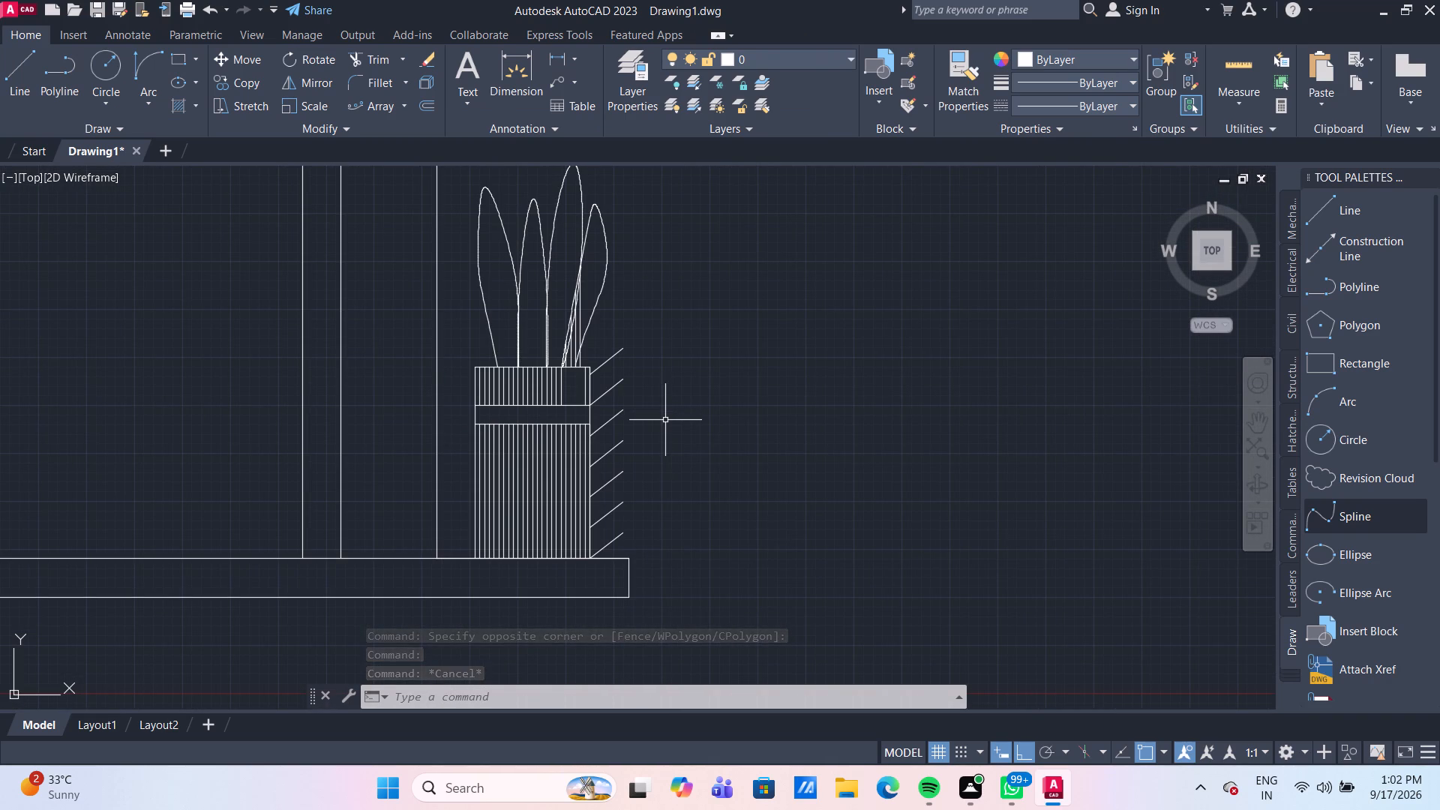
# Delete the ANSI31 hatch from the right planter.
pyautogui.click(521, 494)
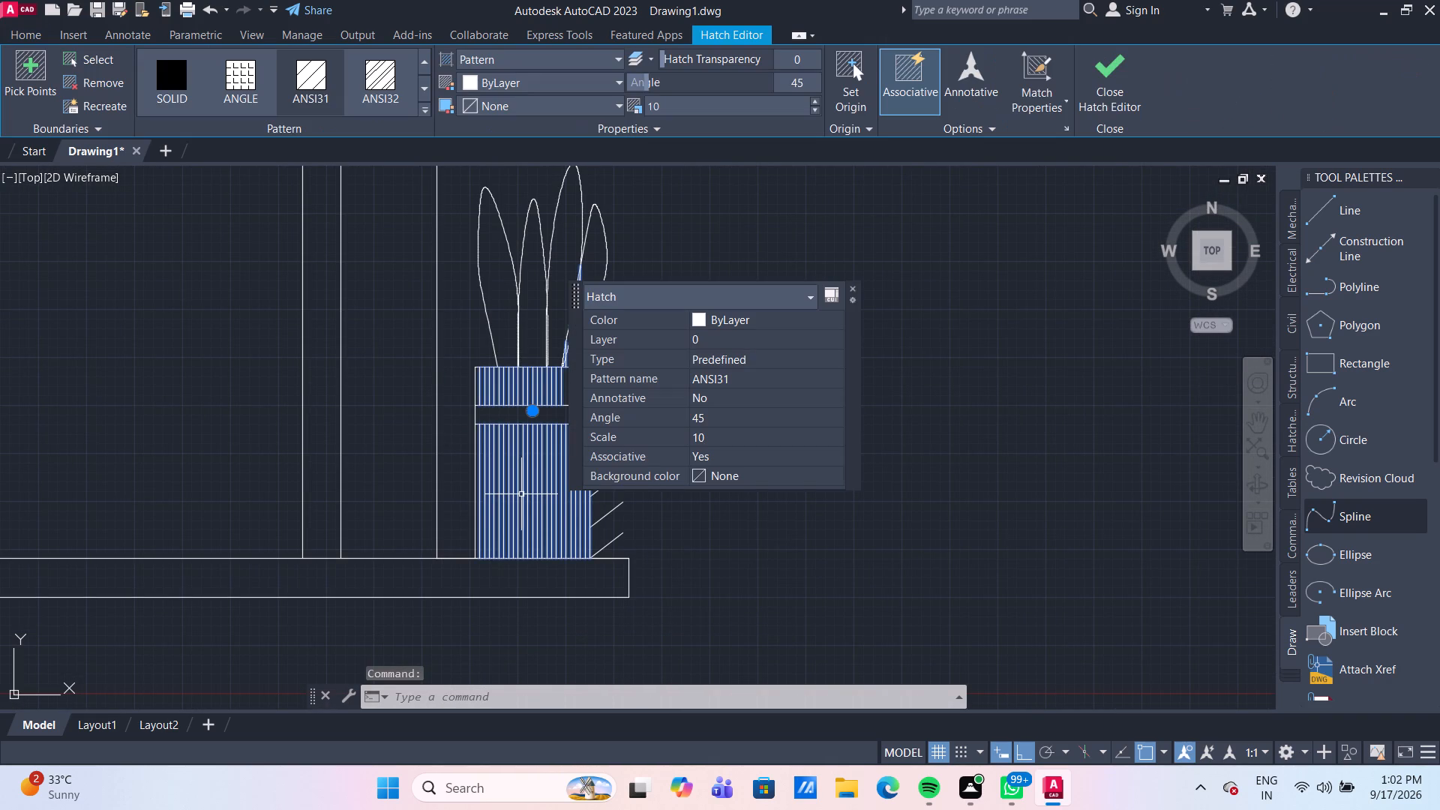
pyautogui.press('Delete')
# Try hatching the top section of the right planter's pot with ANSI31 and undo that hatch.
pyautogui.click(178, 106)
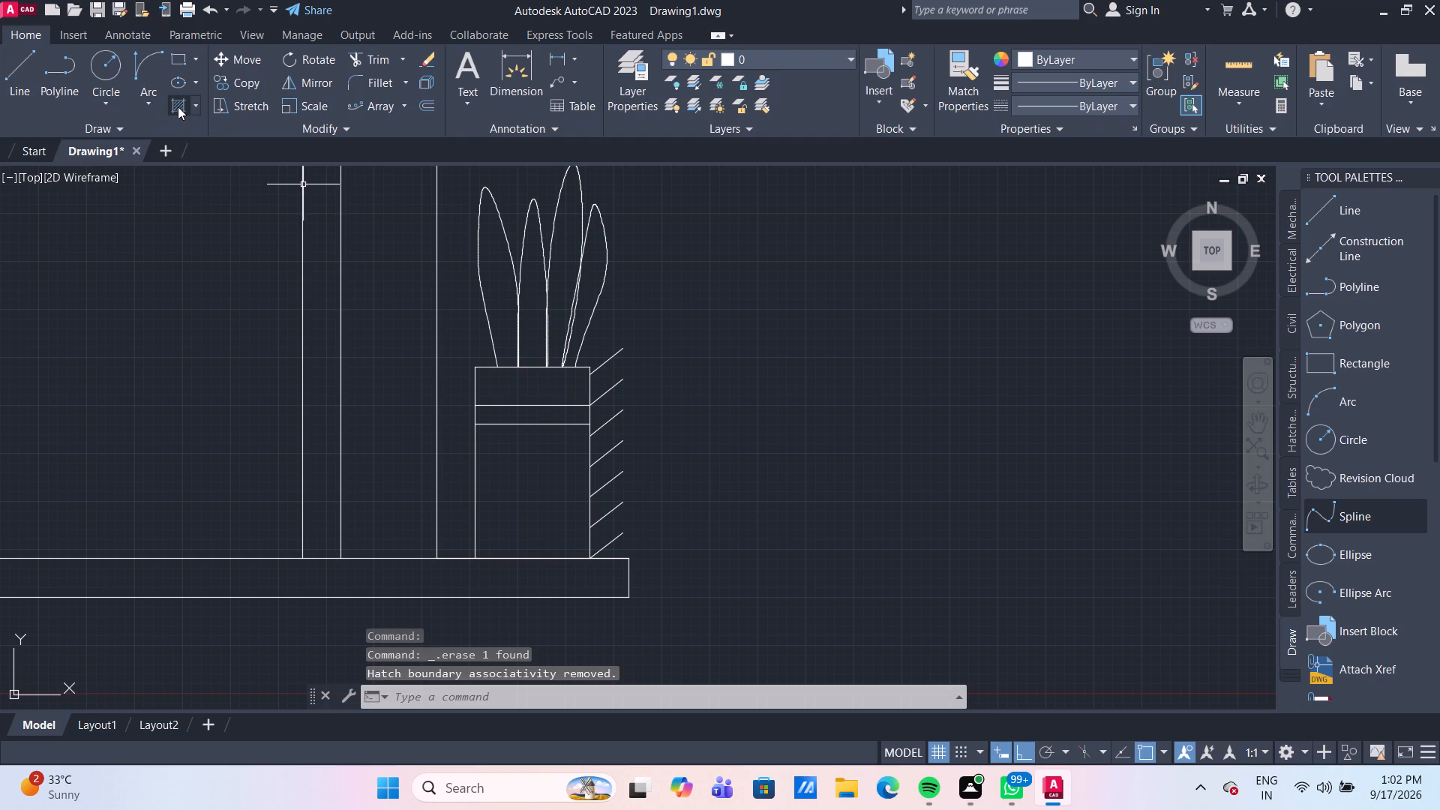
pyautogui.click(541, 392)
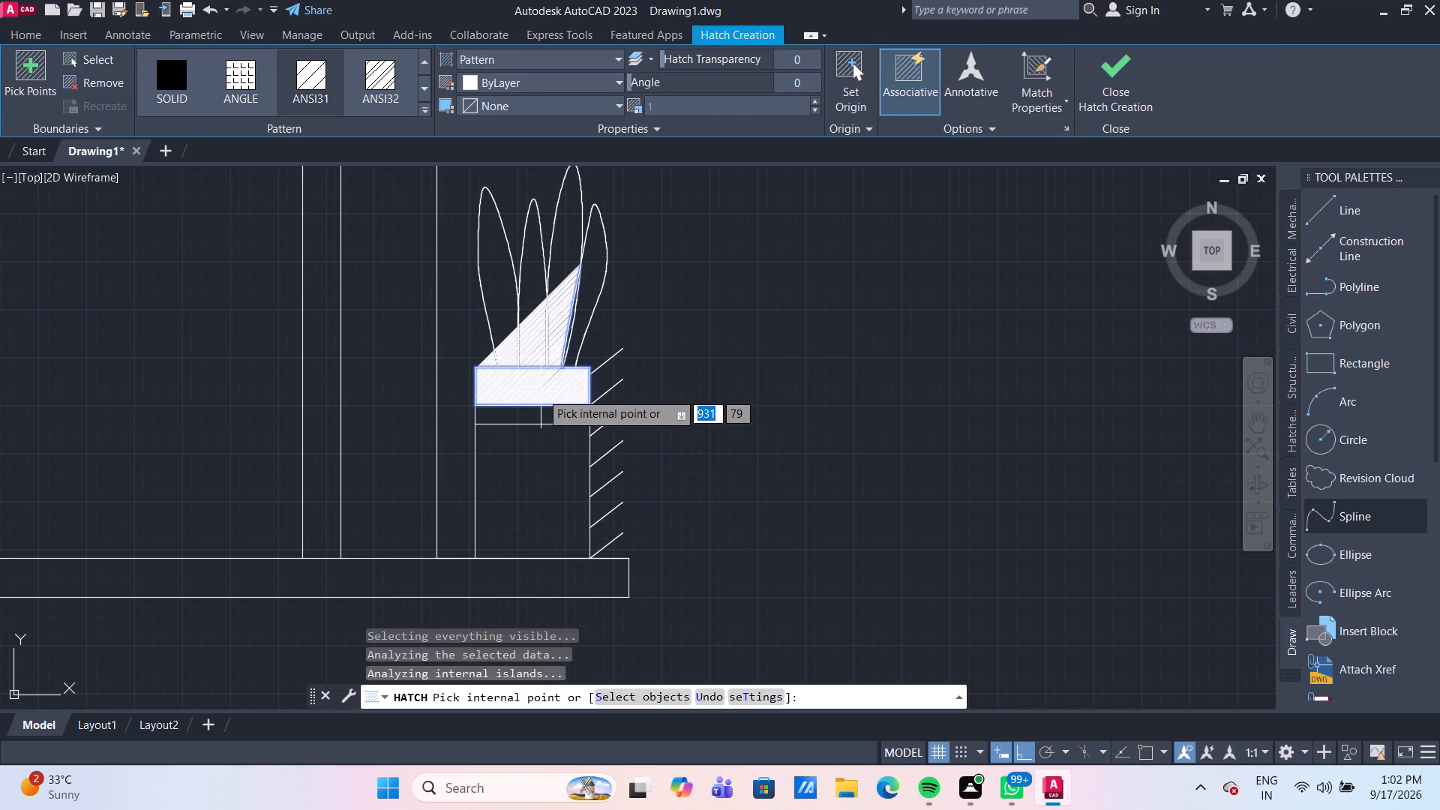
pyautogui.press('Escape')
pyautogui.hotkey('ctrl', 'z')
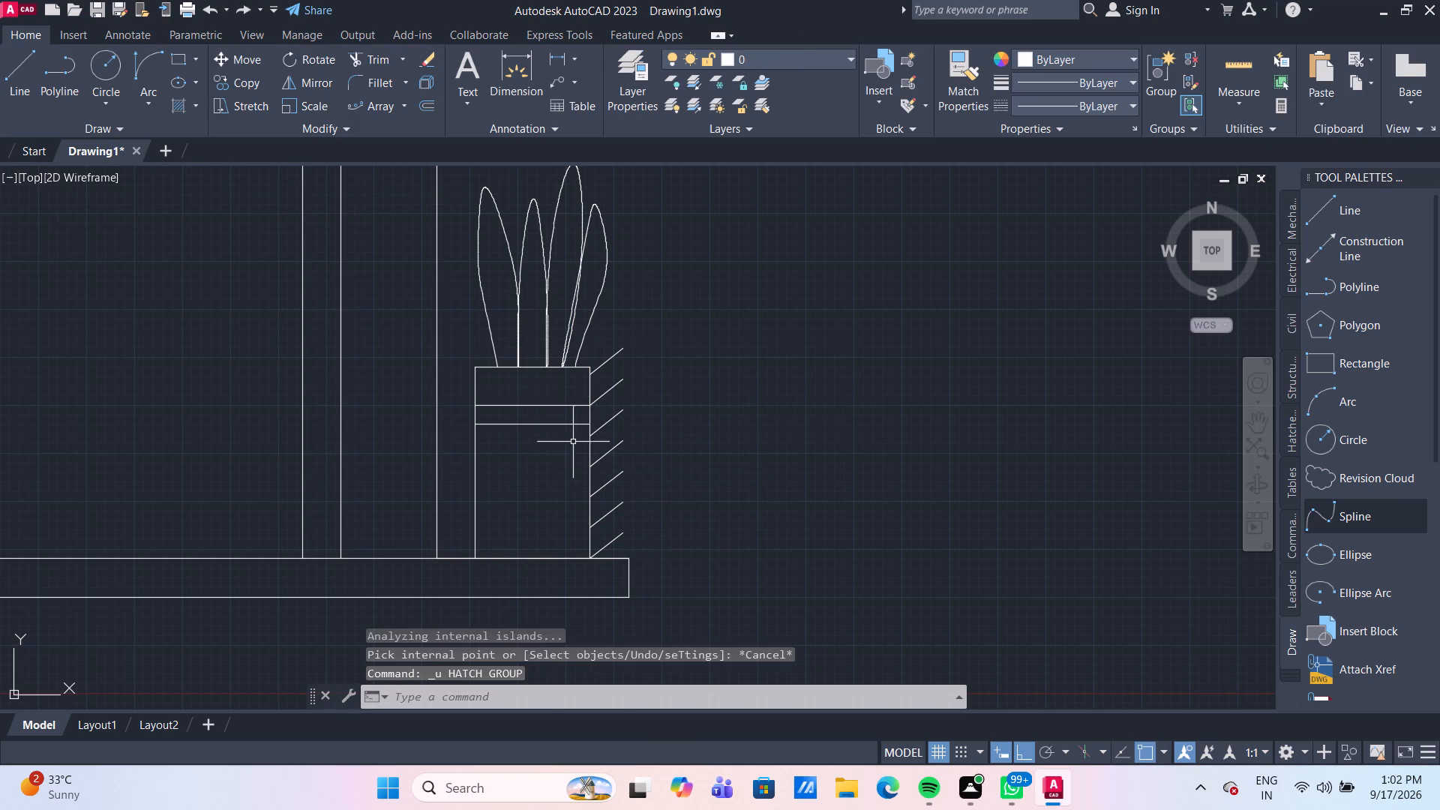
# Hatch the top section and the lower body of the right planter's pot with ANSI31, leaving the narrow band between them empty.
pyautogui.scroll(2, 566, 421)
pyautogui.scroll(1, 532, 346)
pyautogui.moveTo(532, 346); pyautogui.dragTo(552, 368, button='middle')
pyautogui.click(552, 368)
pyautogui.click(399, 348)
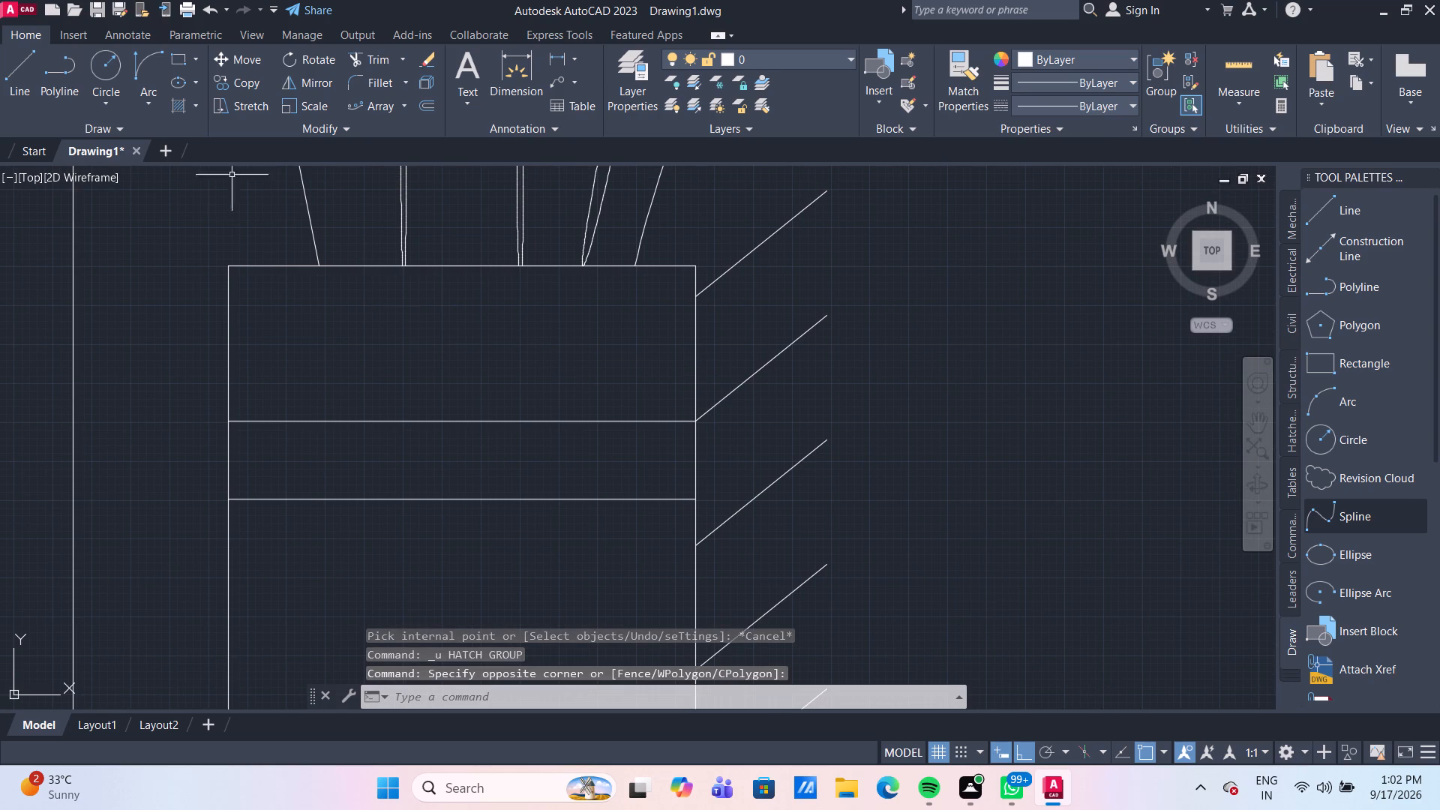
pyautogui.click(185, 98)
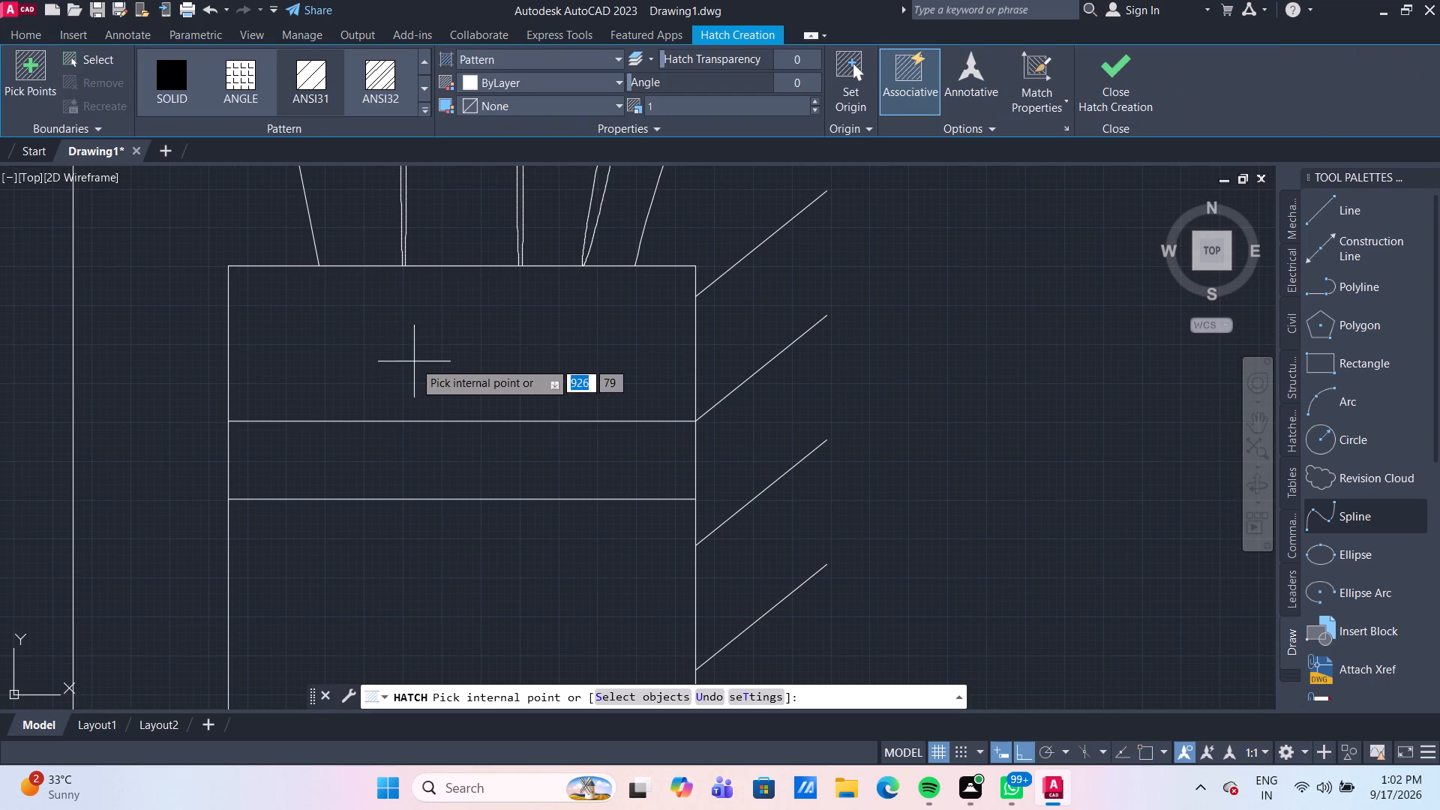
pyautogui.click(414, 361)
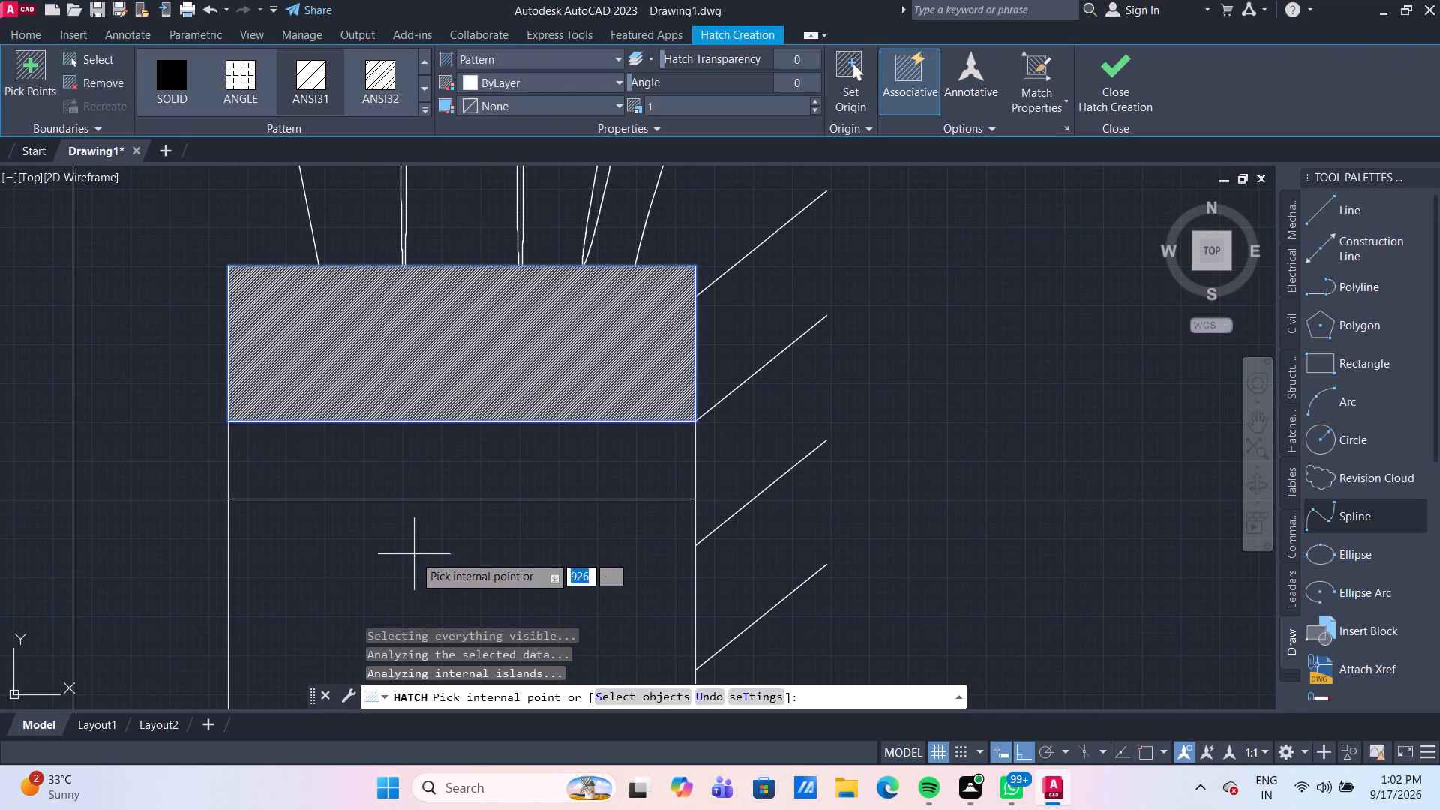
pyautogui.click(414, 556)
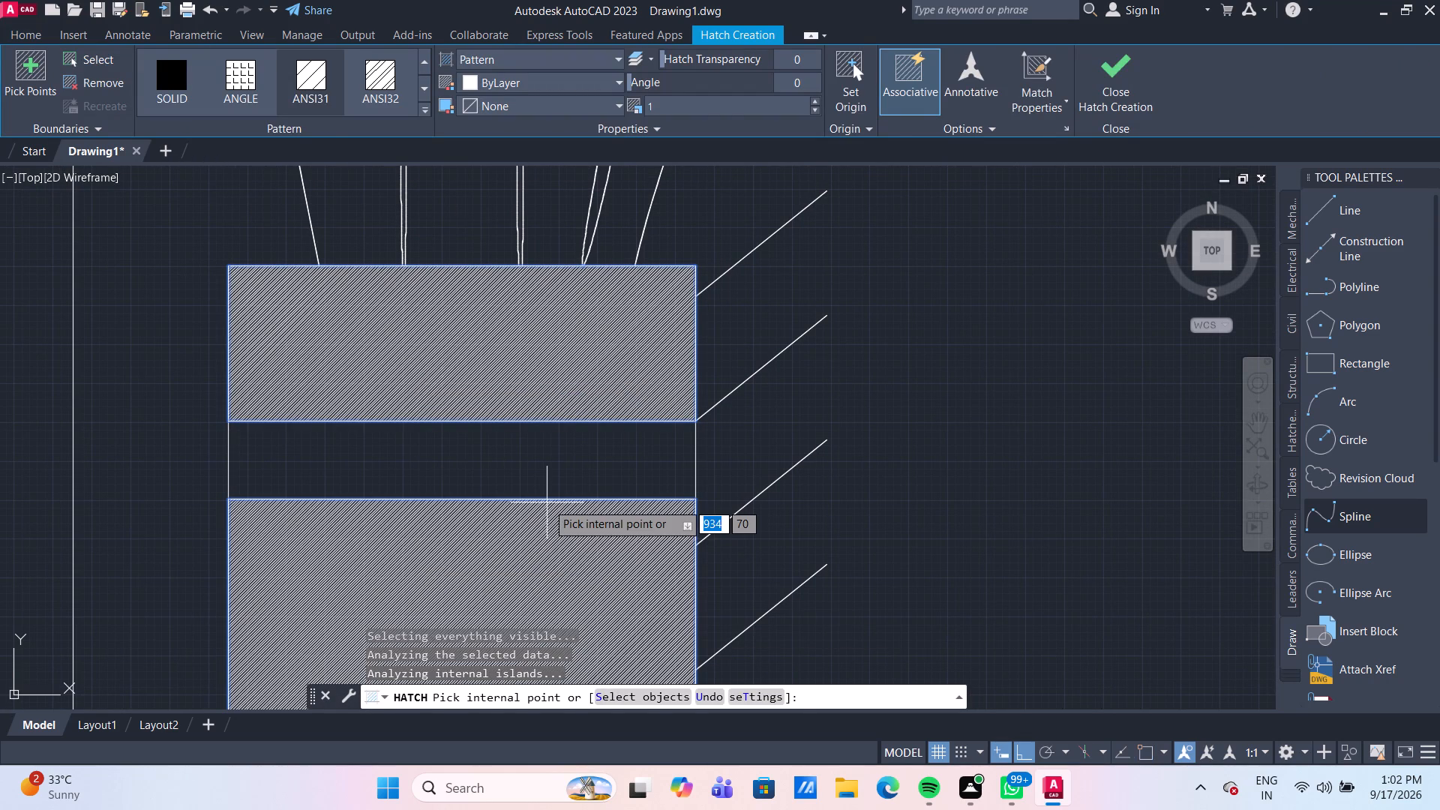
pyautogui.press('Escape')
# Edit the right pot's hatch to an angle of 45 and a scale of 10.
pyautogui.rightClick(462, 316)
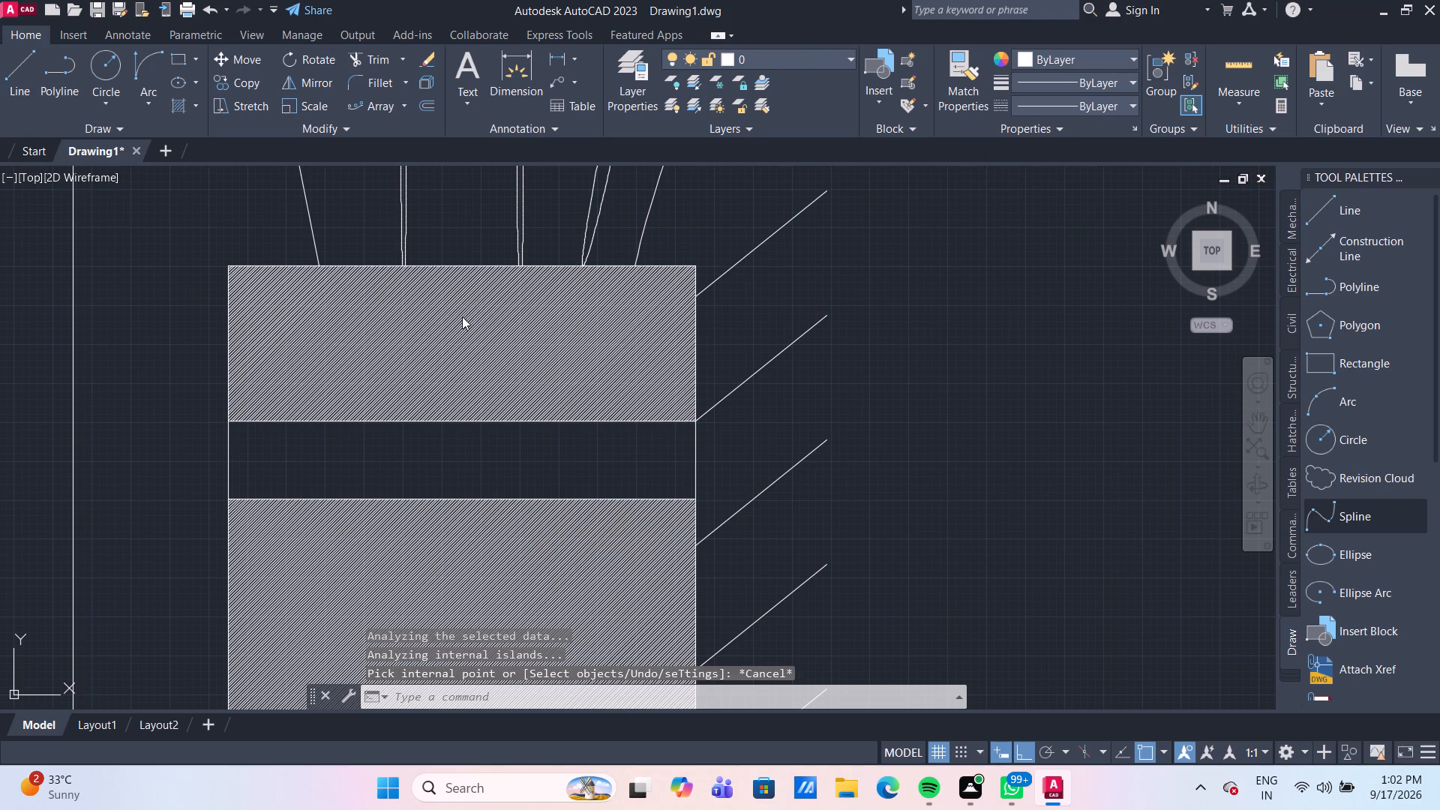
pyautogui.click(430, 323)
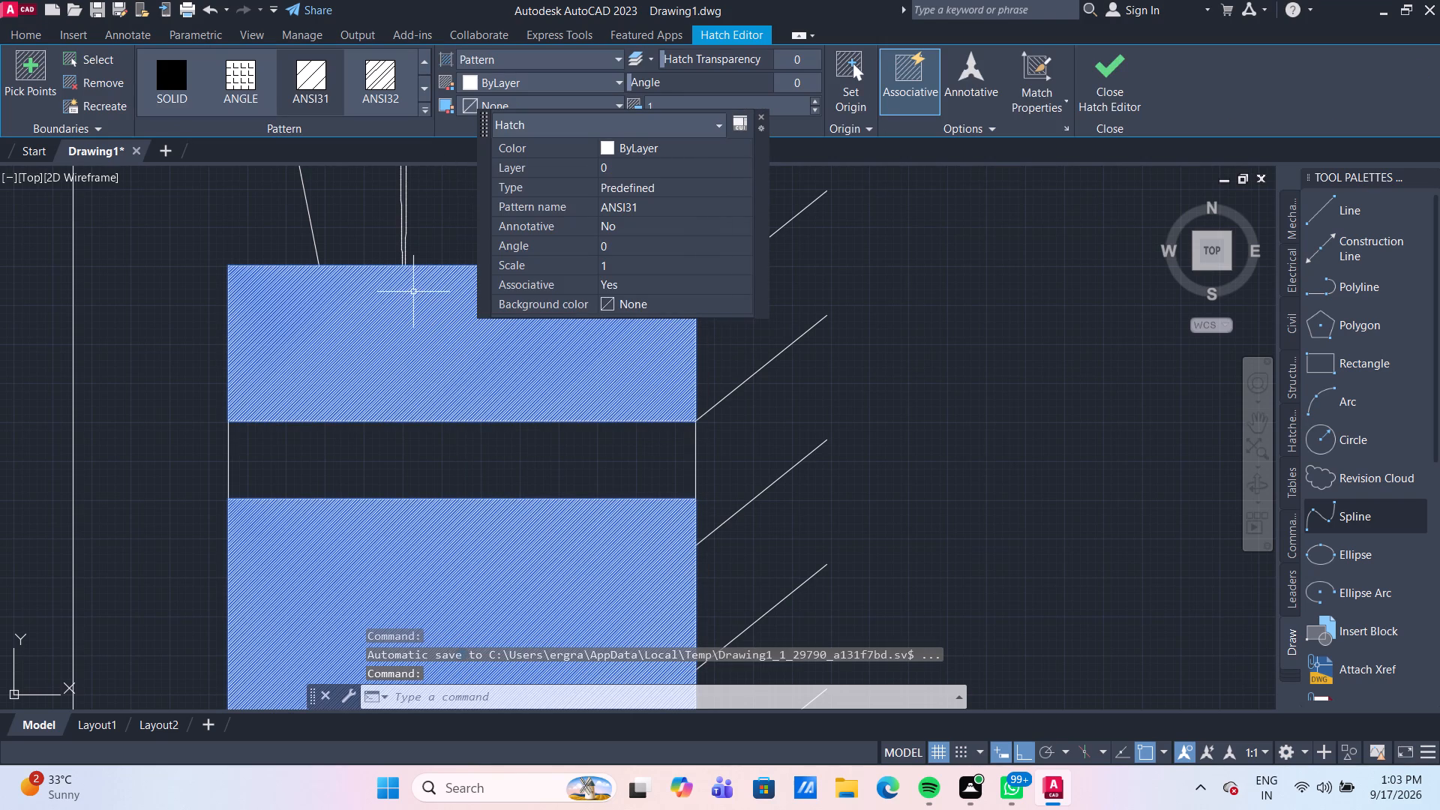
pyautogui.press('Escape')
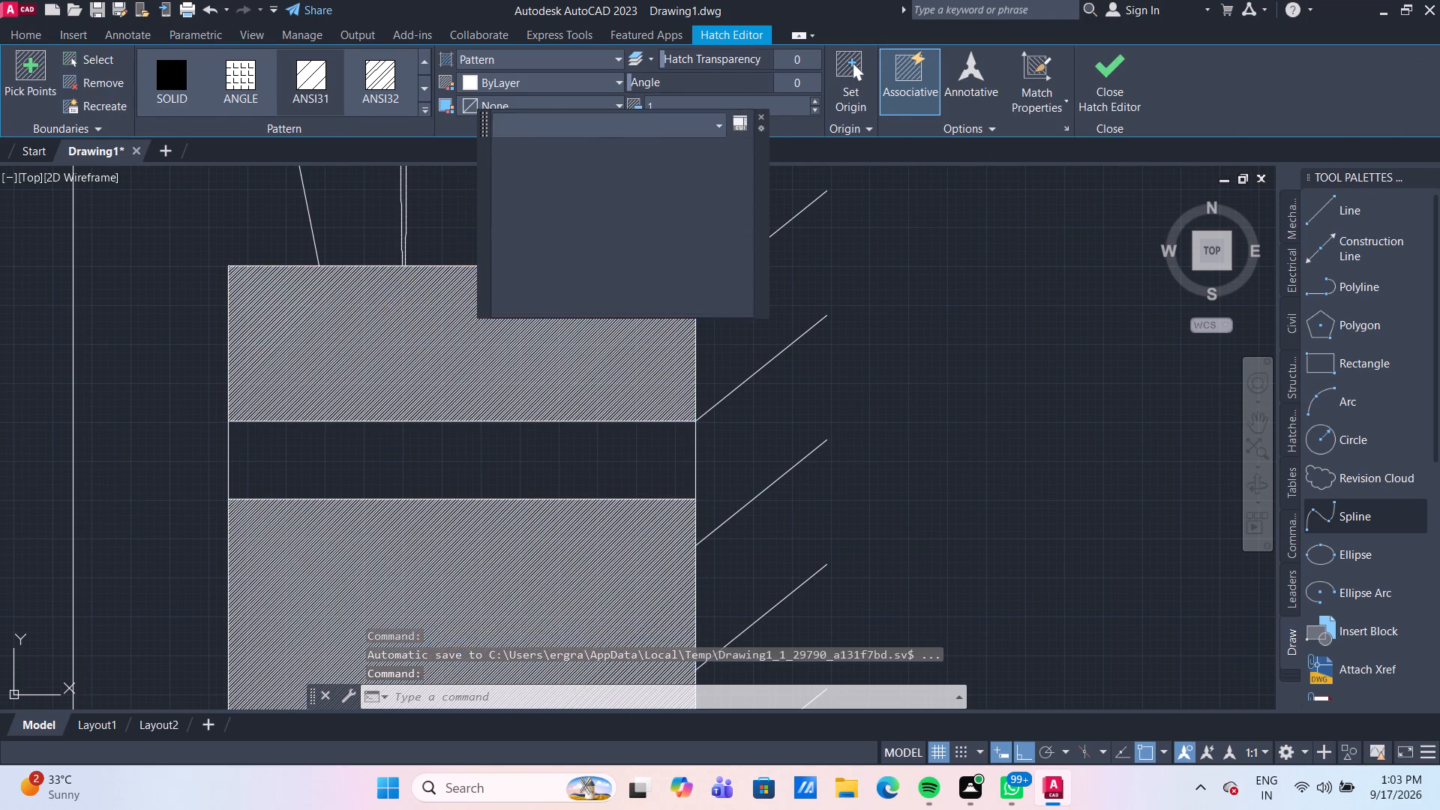
pyautogui.click(352, 125)
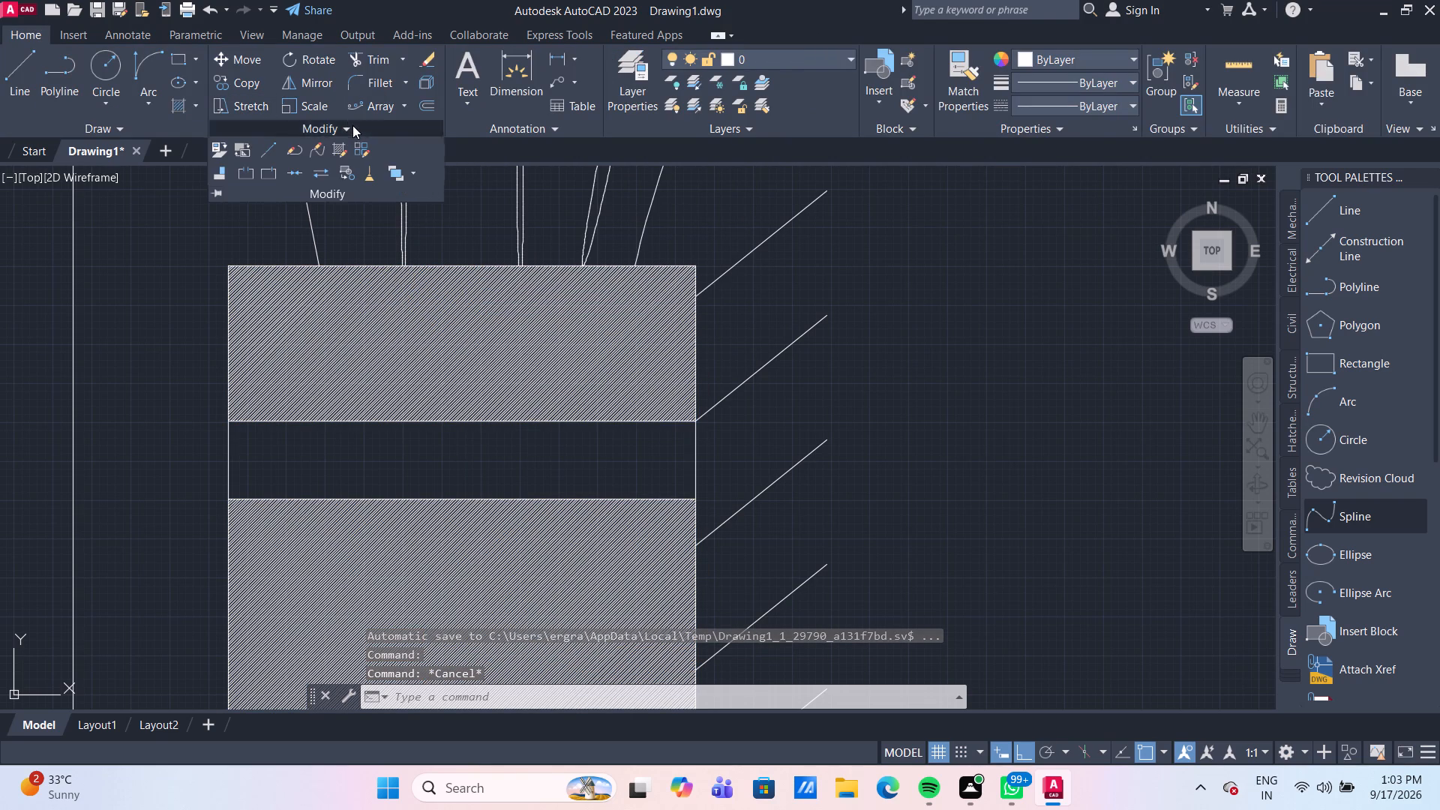
pyautogui.click(343, 146)
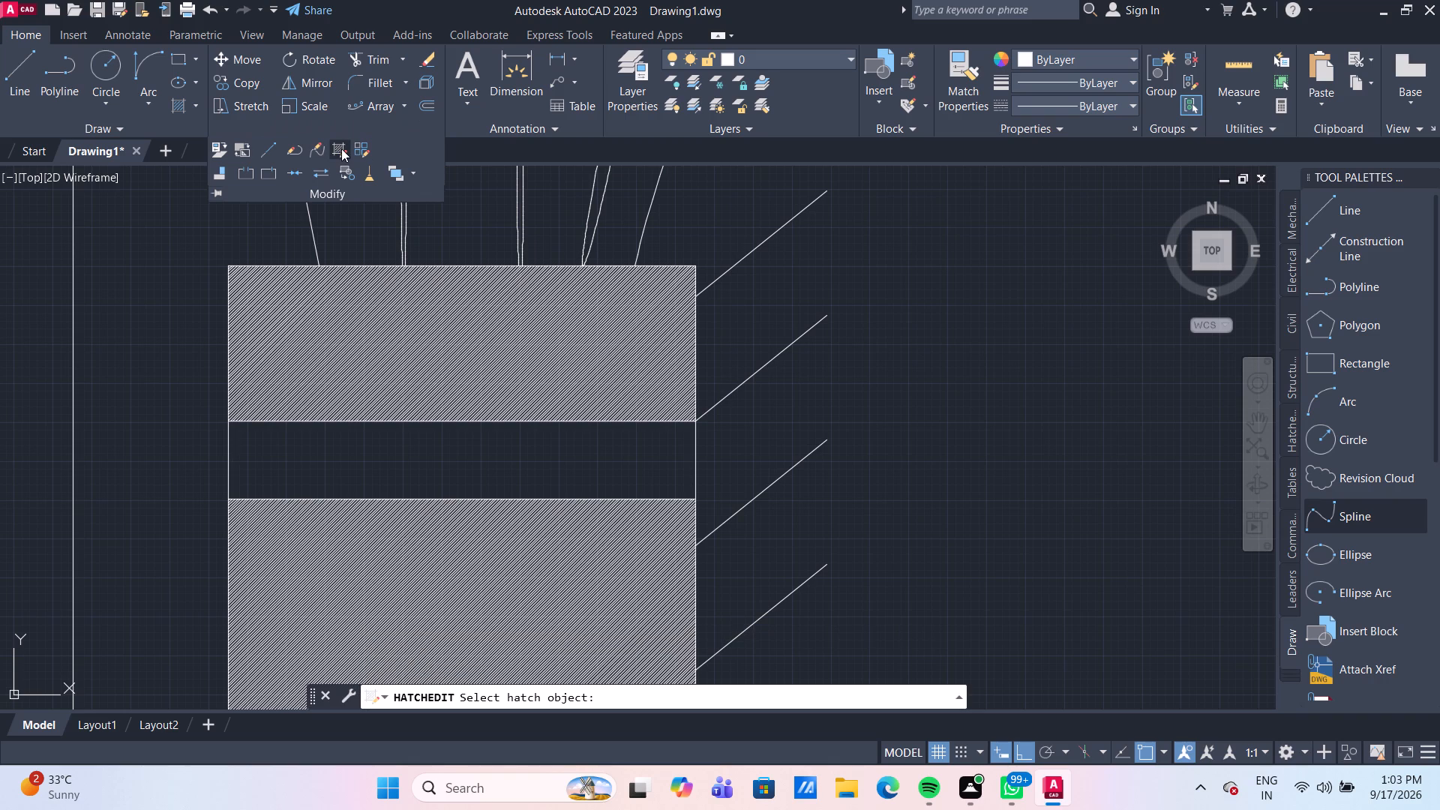
pyautogui.click(415, 331)
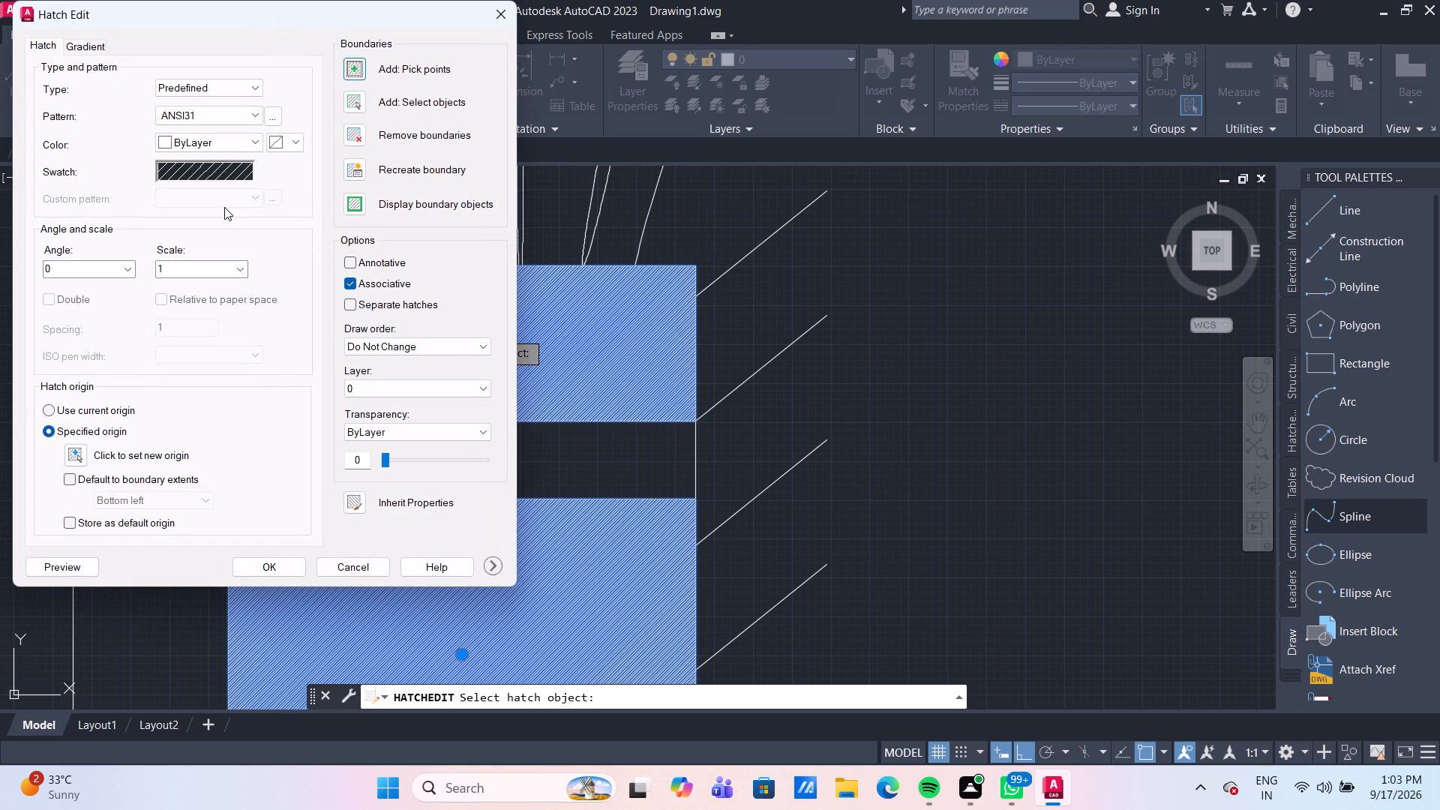
pyautogui.click(121, 271)
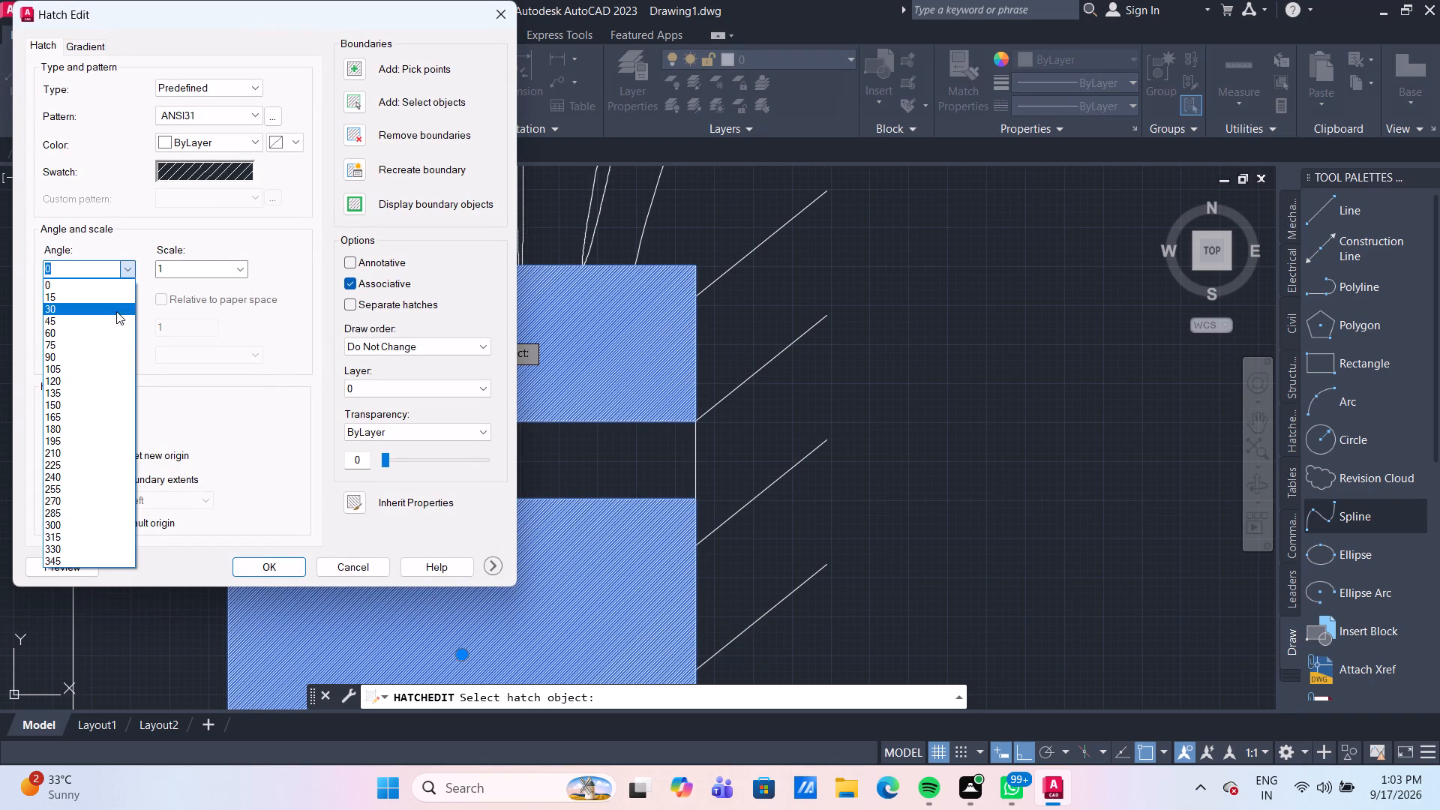
pyautogui.click(116, 320)
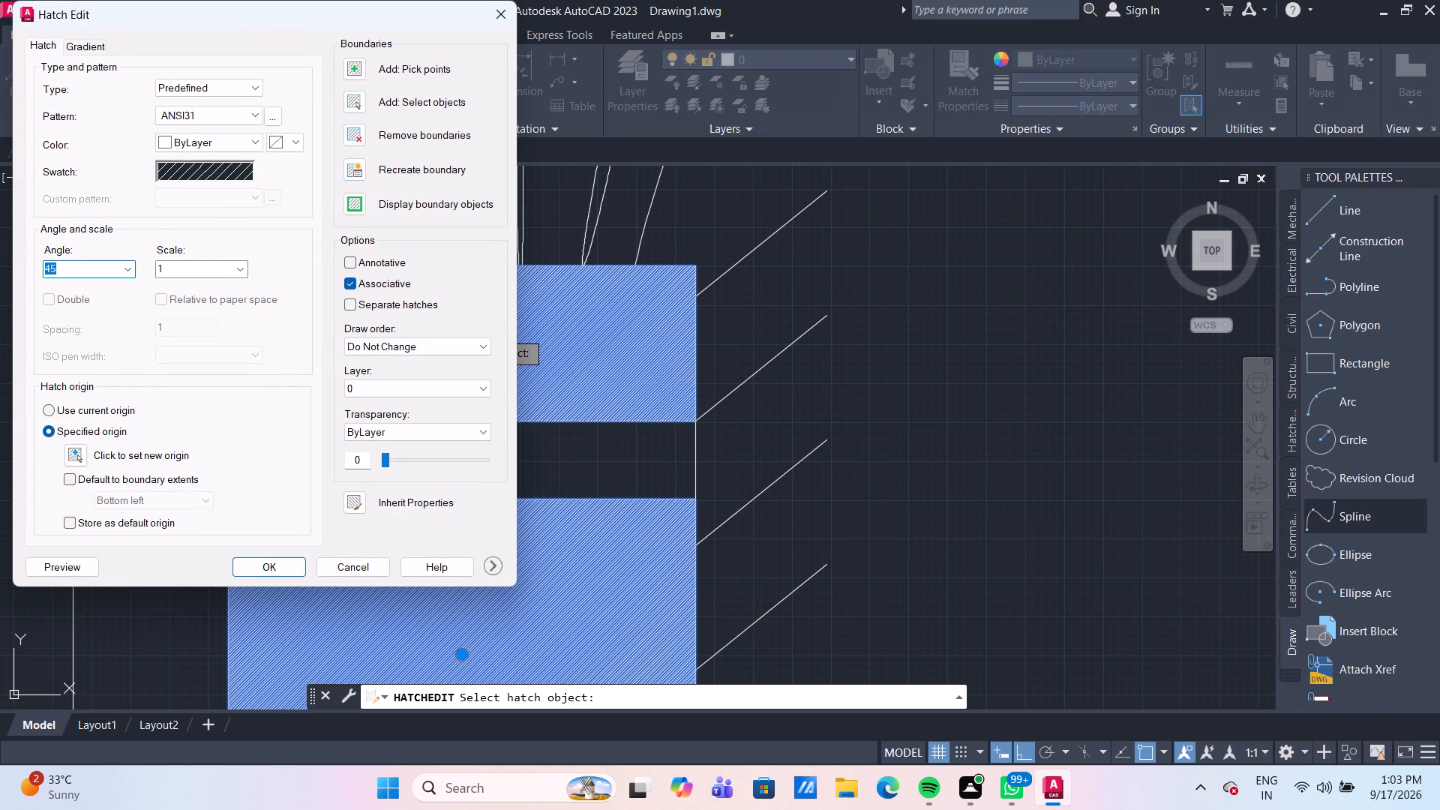
pyautogui.click(182, 273)
pyautogui.write('10')
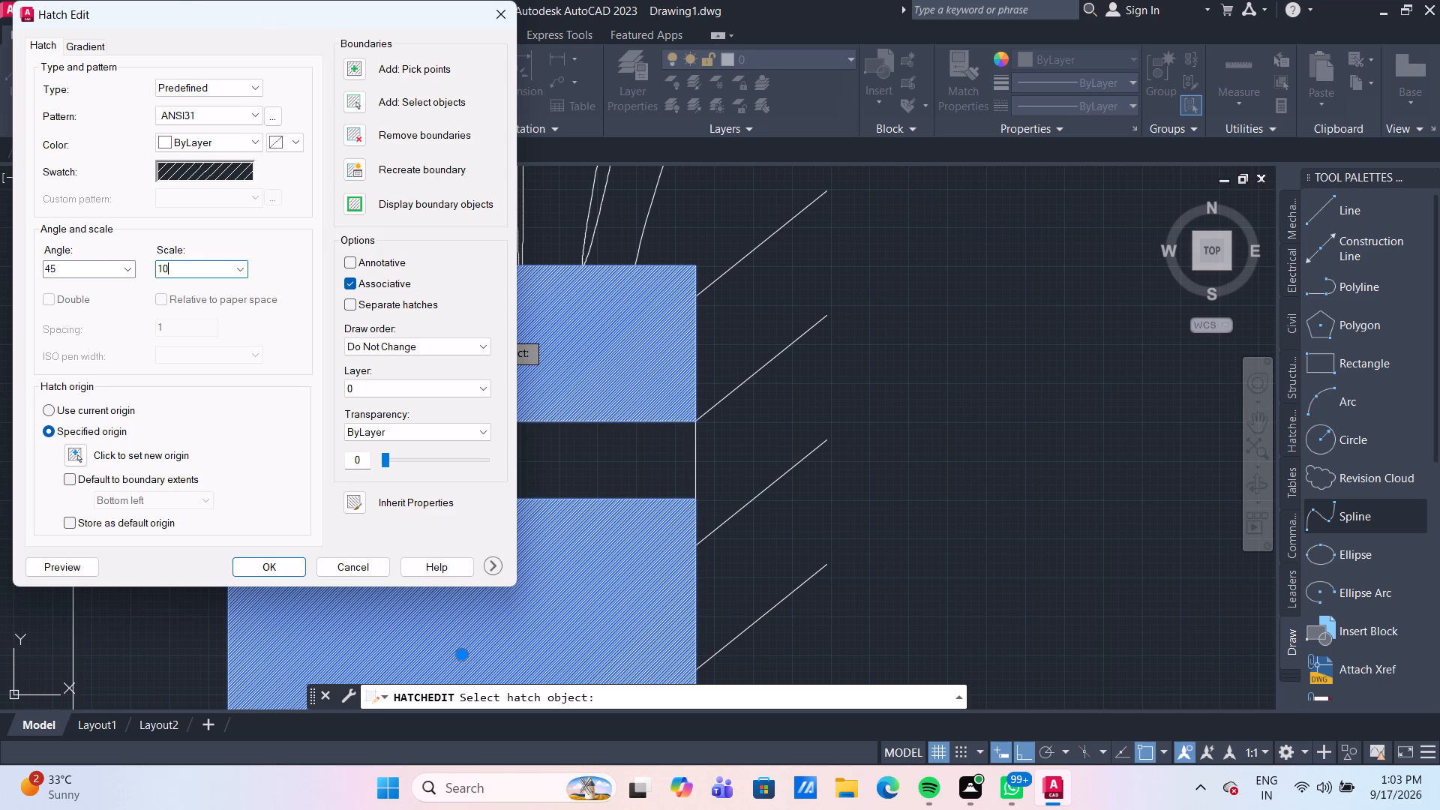
pyautogui.press('Return')
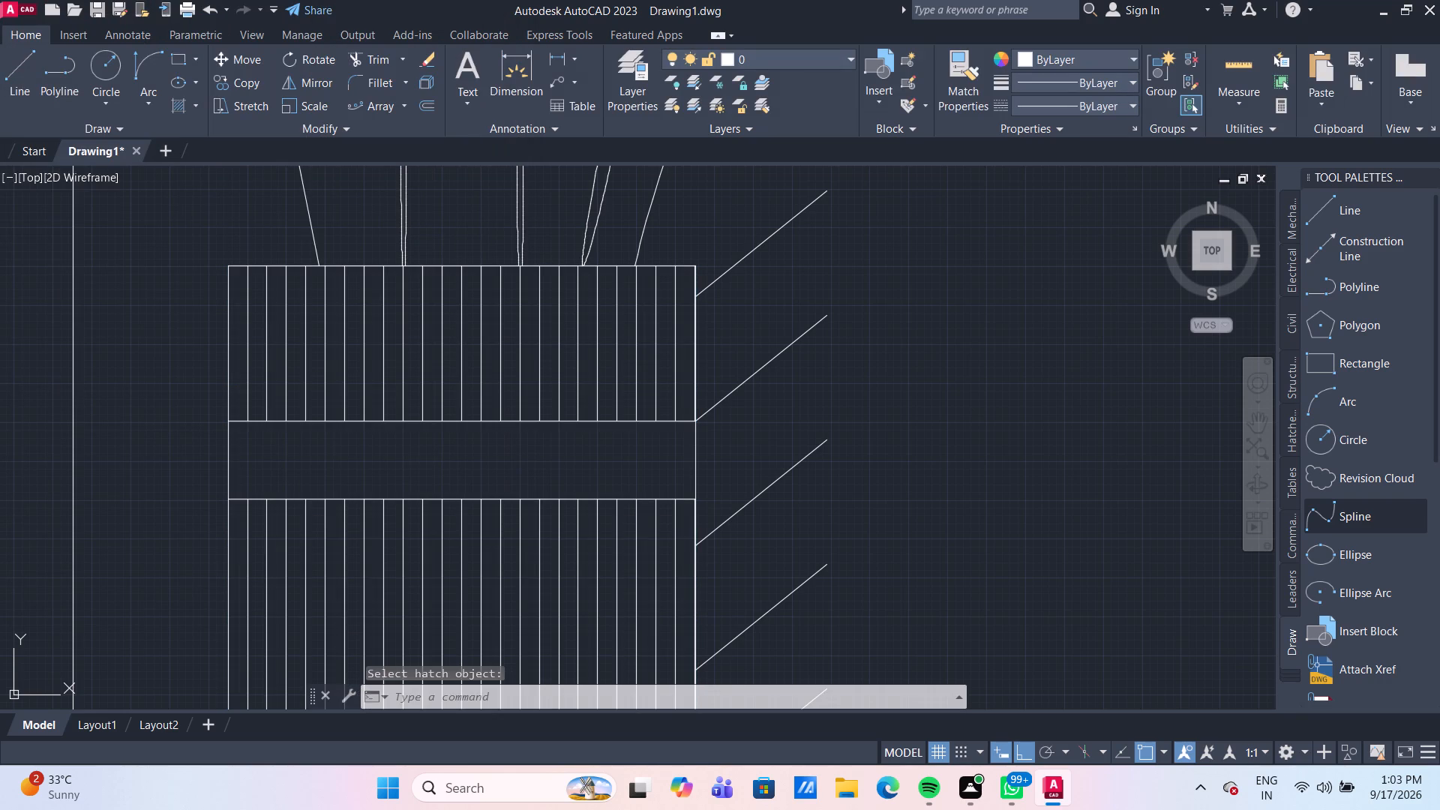
# Set the scale of the right pot's vertical line hatch to 15.
pyautogui.scroll(-2, 213, 312)
pyautogui.moveTo(281, 384); pyautogui.dragTo(429, 346, button='middle')
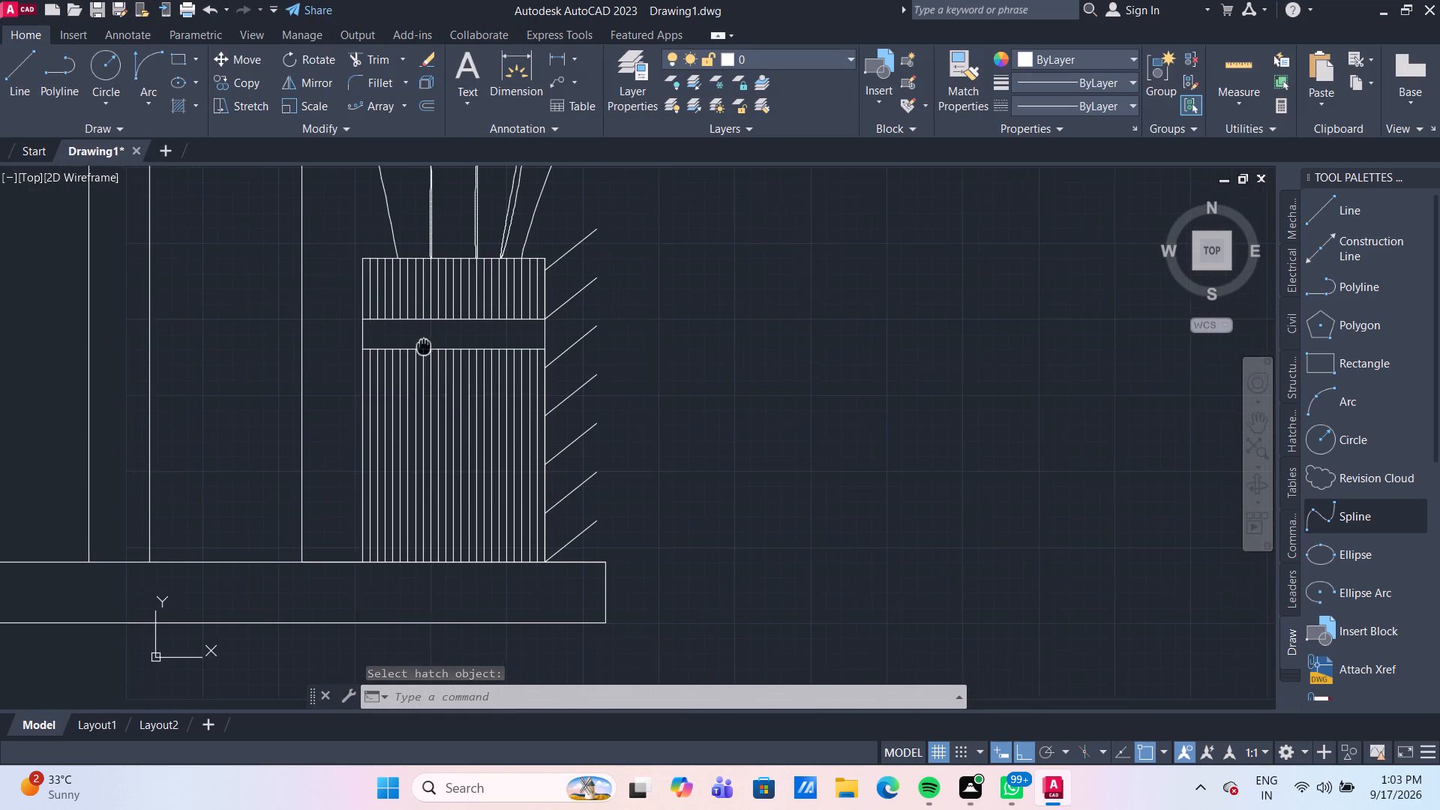
pyautogui.moveTo(429, 346); pyautogui.dragTo(435, 347, button='middle')
pyautogui.click(464, 416)
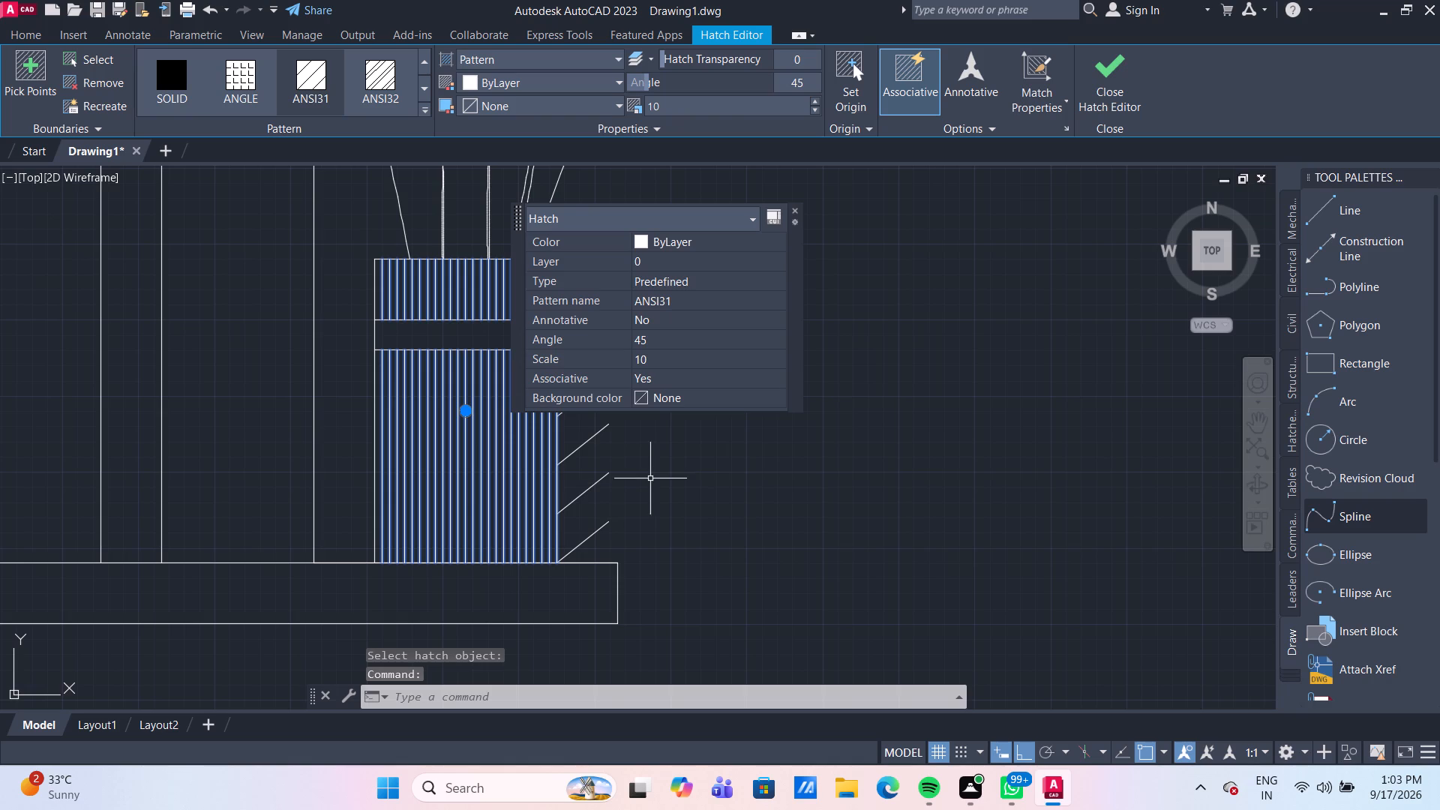
pyautogui.press('Escape')
pyautogui.scroll(-3, 698, 462)
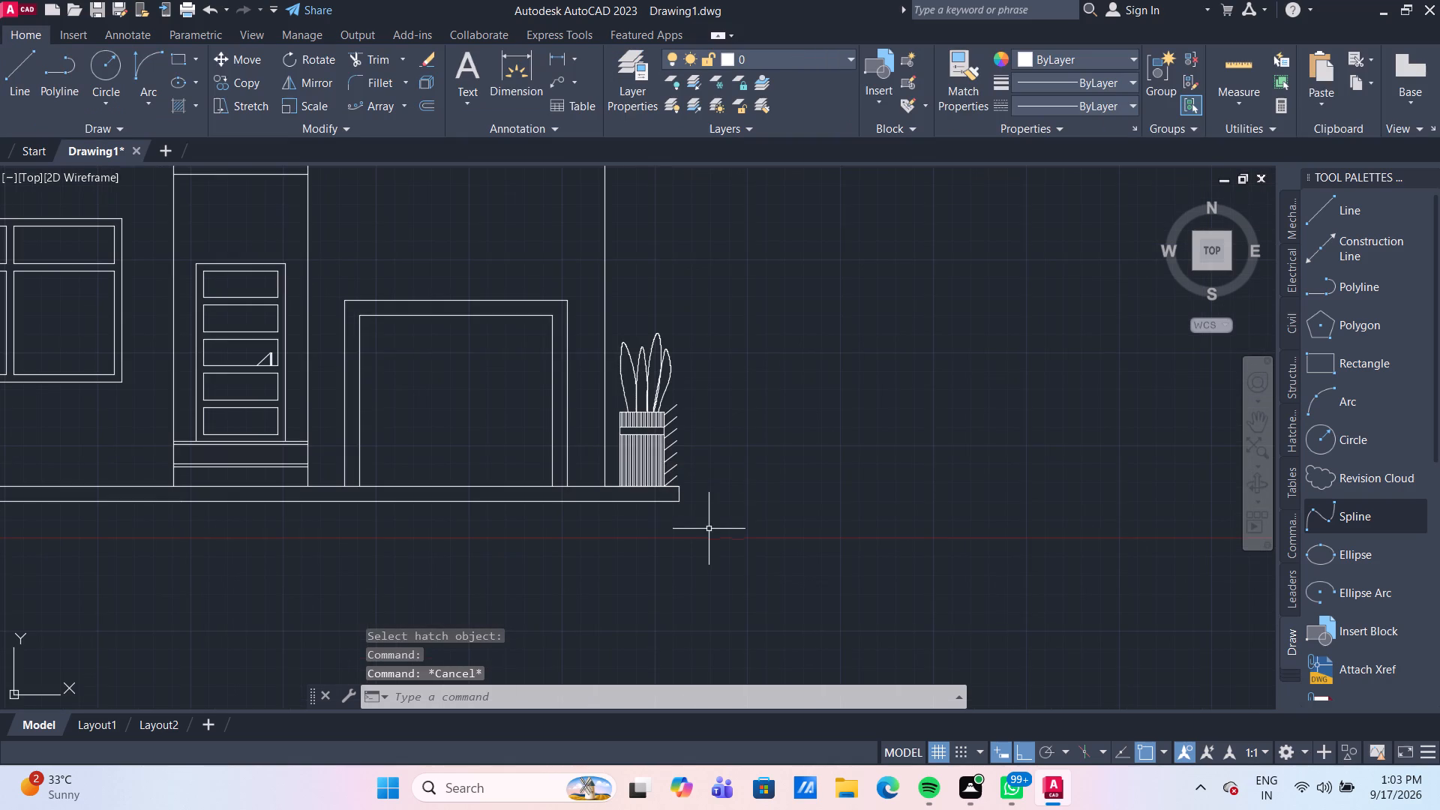
pyautogui.scroll(1, 704, 523)
pyautogui.scroll(-3, 703, 523)
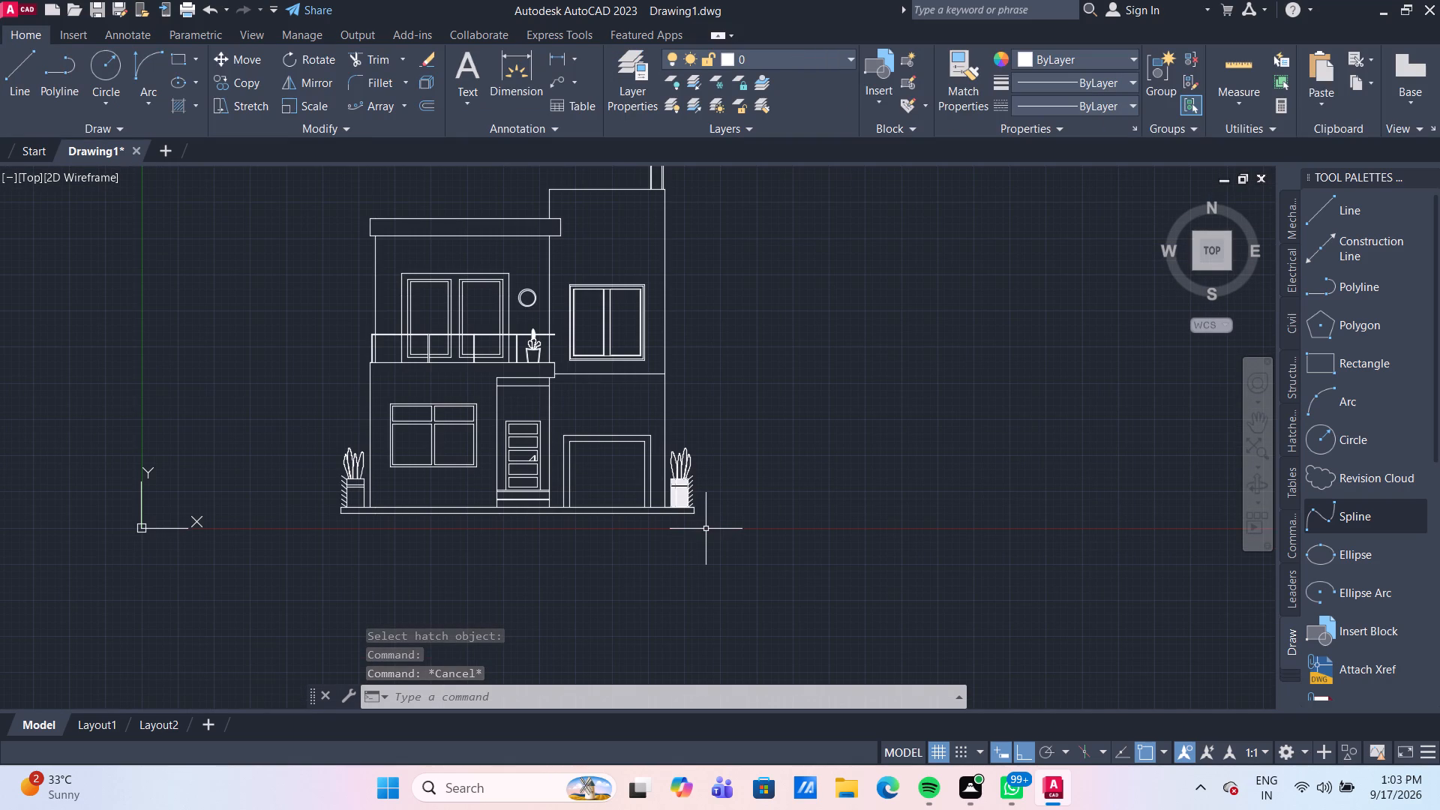
pyautogui.scroll(3, 676, 487)
pyautogui.click(689, 516)
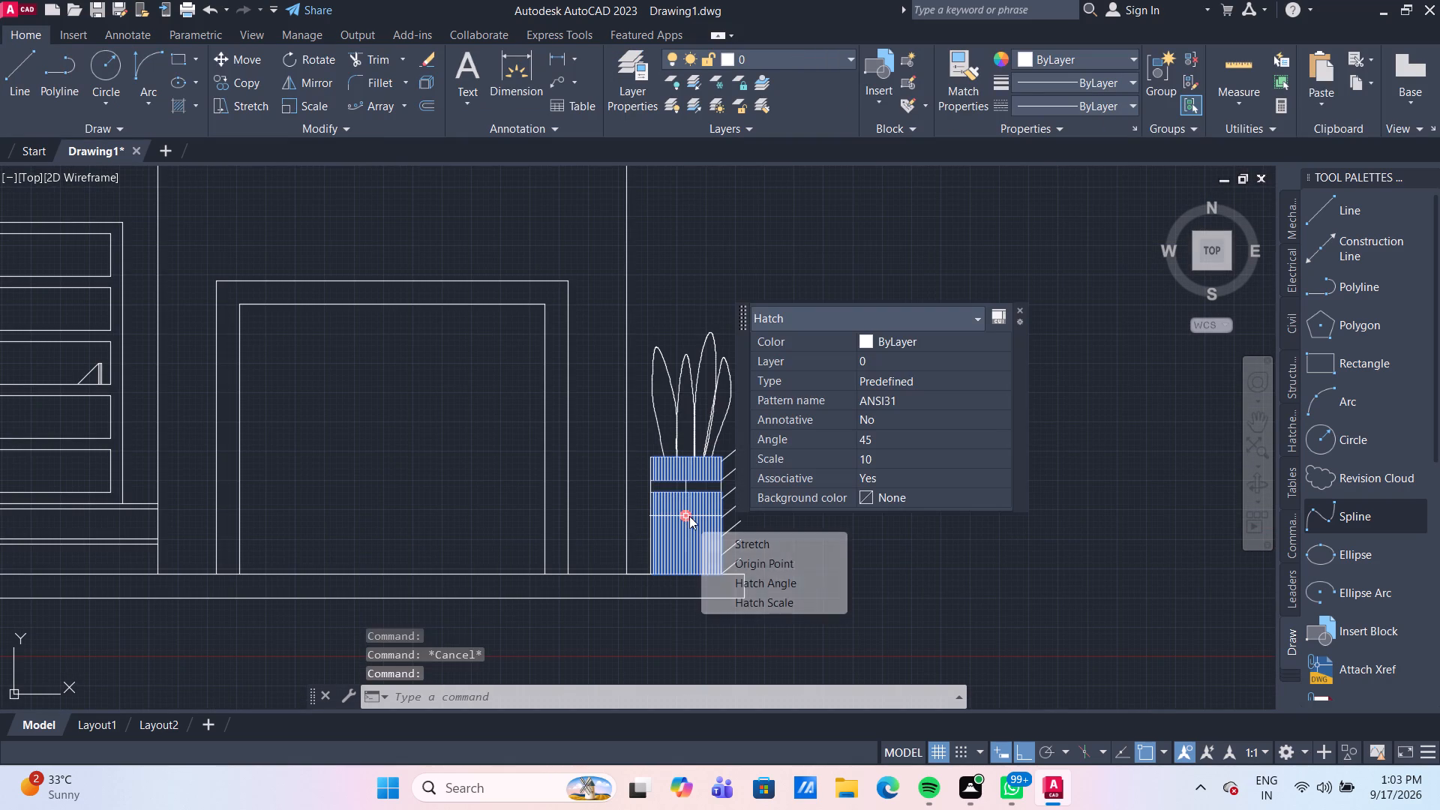
pyautogui.click(891, 452)
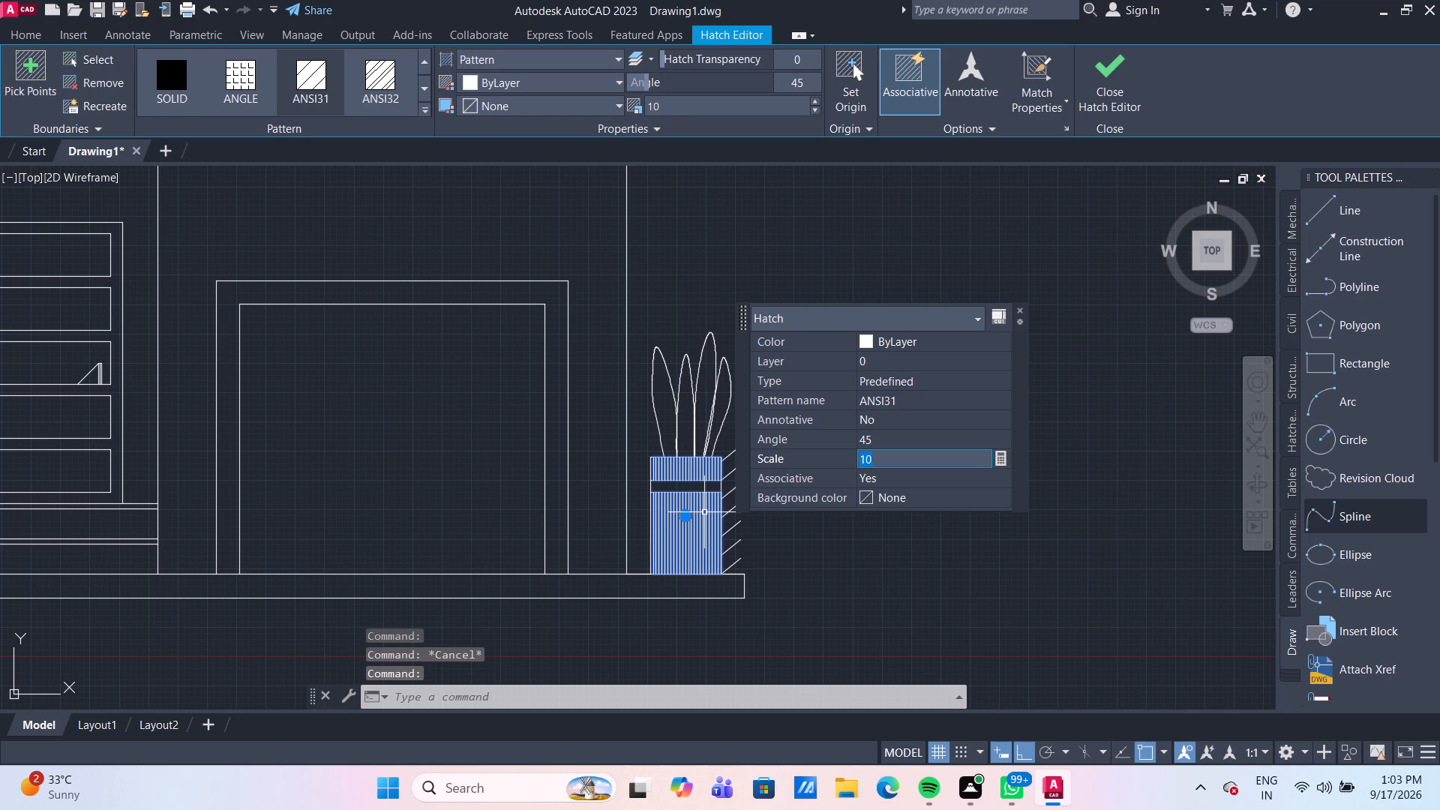
pyautogui.write('15')
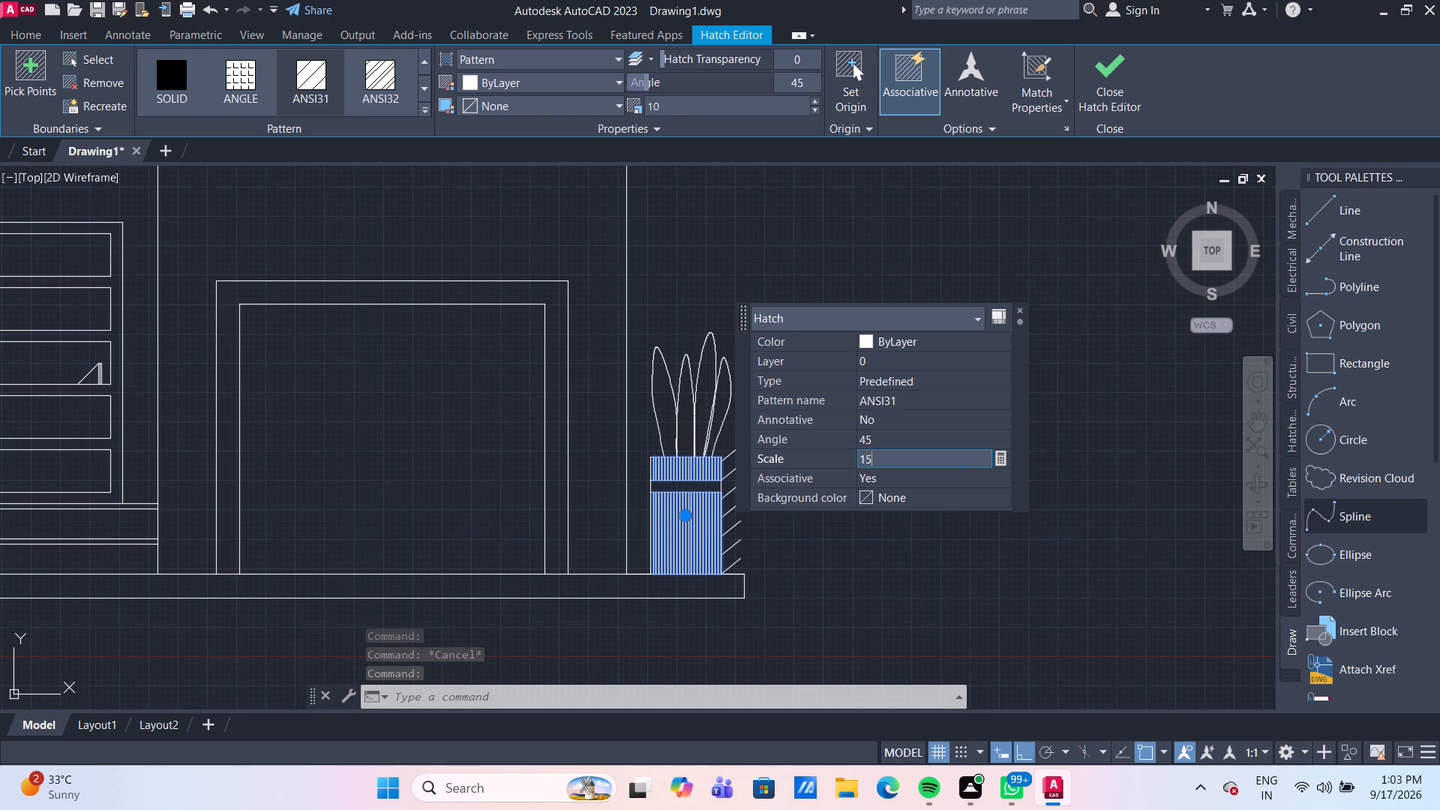
pyautogui.press('Return')
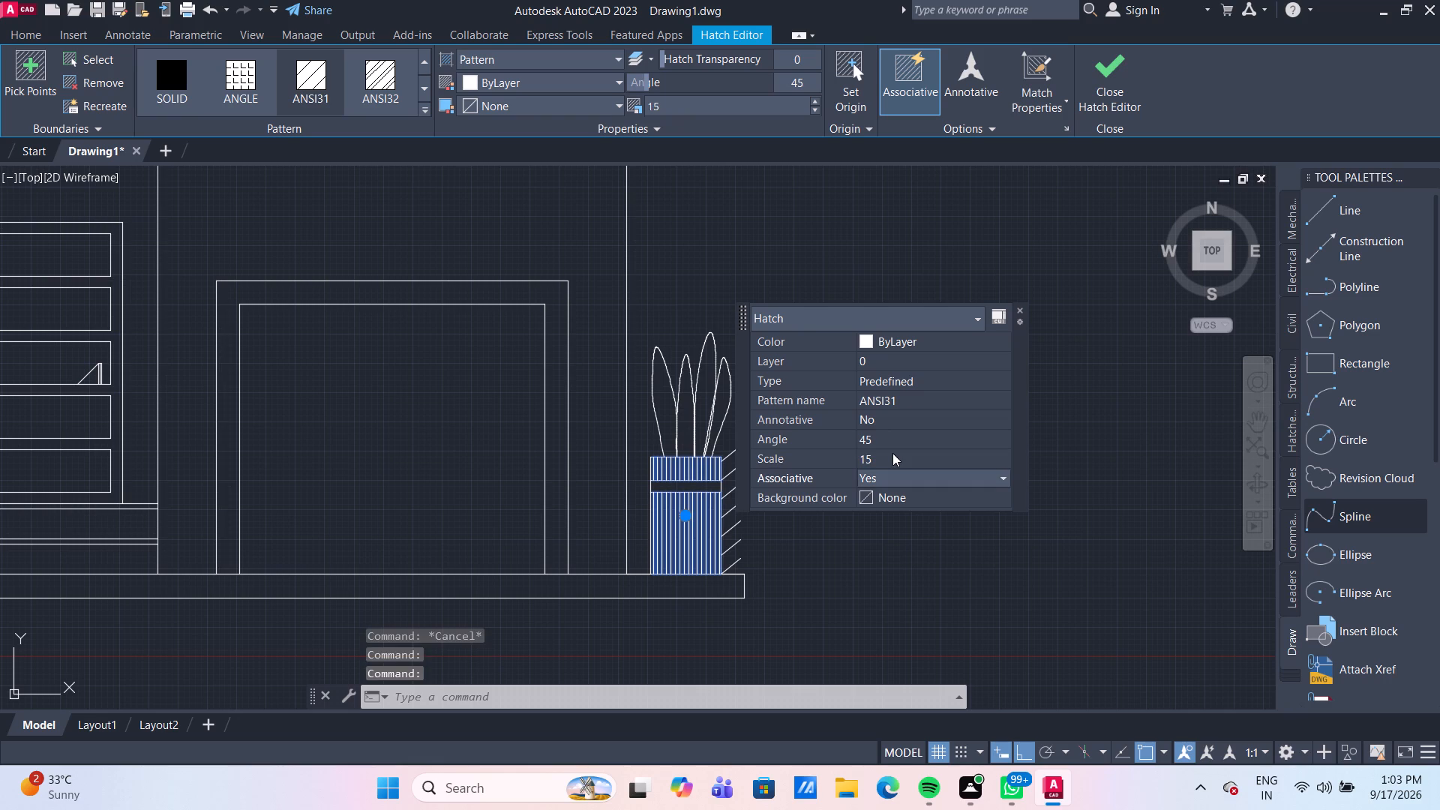
pyautogui.scroll(-3, 892, 453)
pyautogui.press('Escape')
# Examine the right pot's hatch spacing up close and against the whole house elevation.
pyautogui.scroll(-3, 936, 553)
pyautogui.scroll(1, 847, 552)
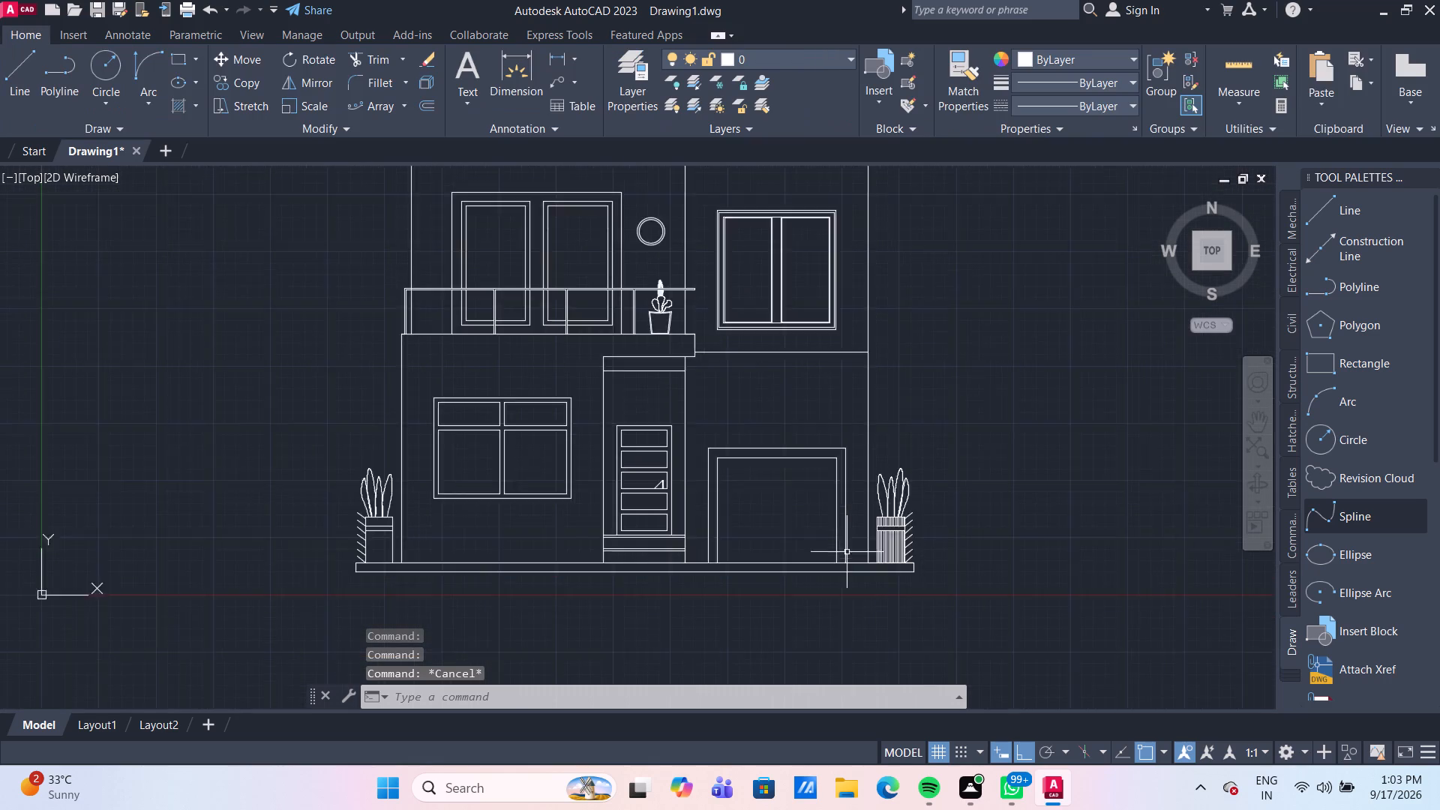
pyautogui.scroll(2, 847, 552)
pyautogui.scroll(-4, 961, 543)
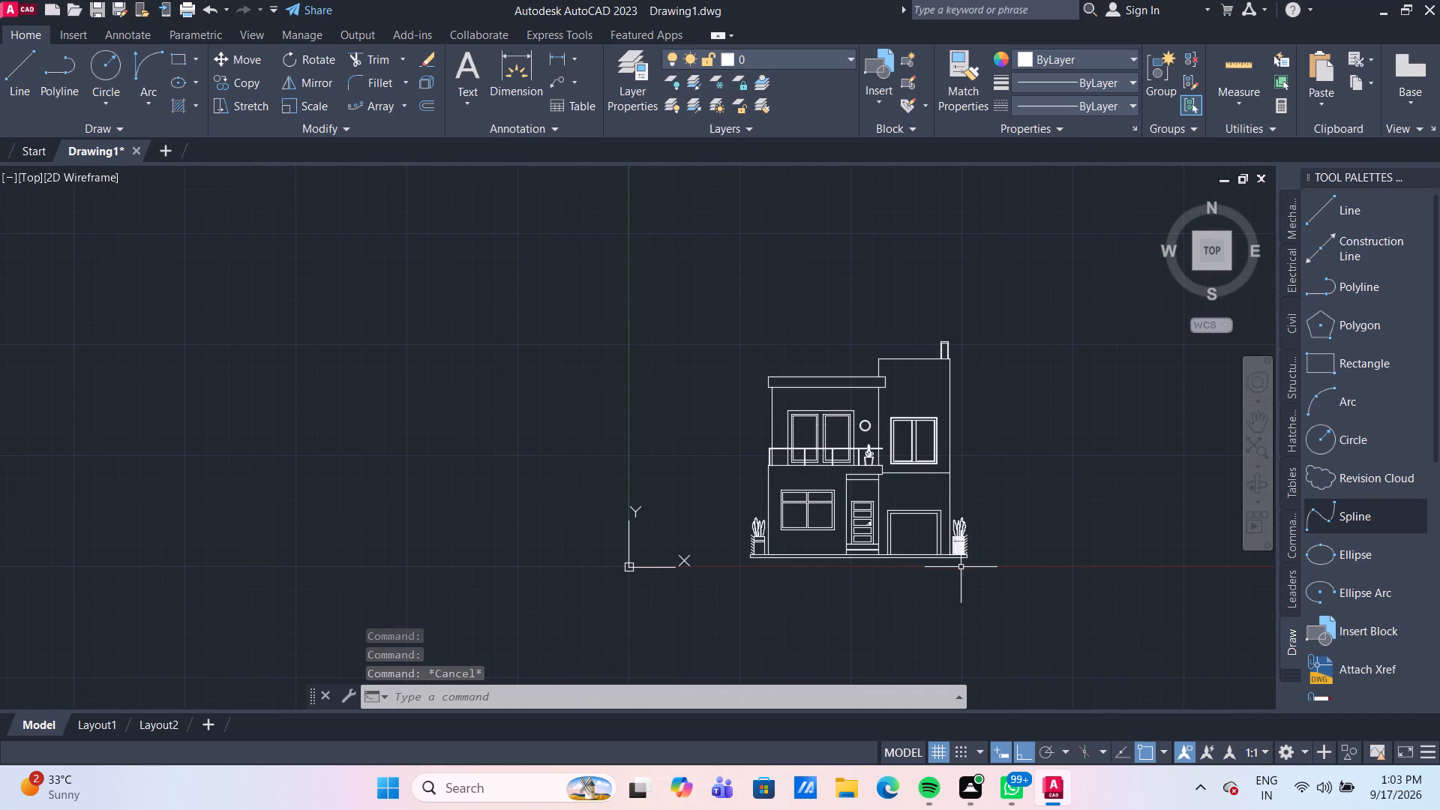
pyautogui.scroll(2, 904, 569)
pyautogui.moveTo(967, 559); pyautogui.dragTo(709, 559, button='middle')
pyautogui.scroll(1, 787, 535)
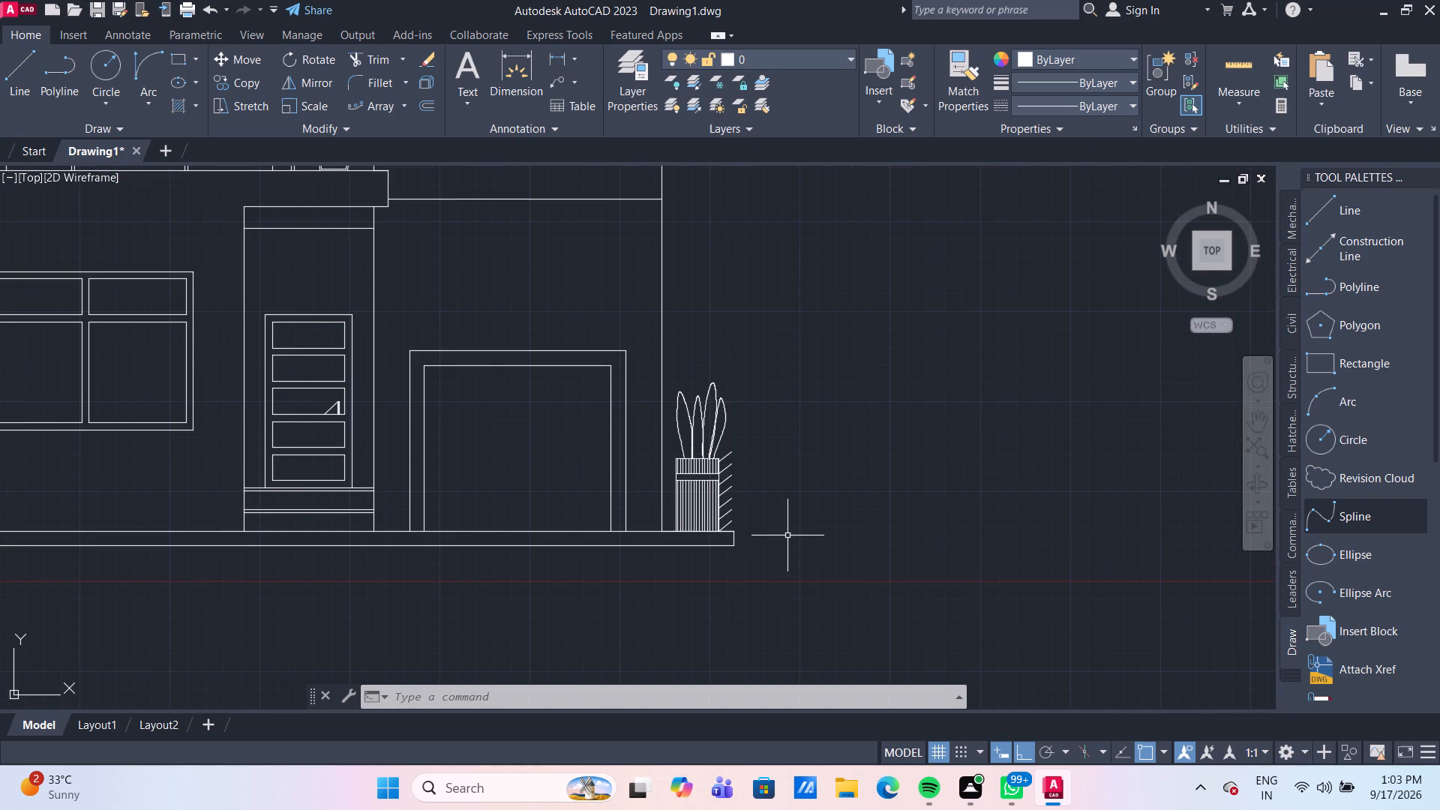
pyautogui.scroll(3, 766, 527)
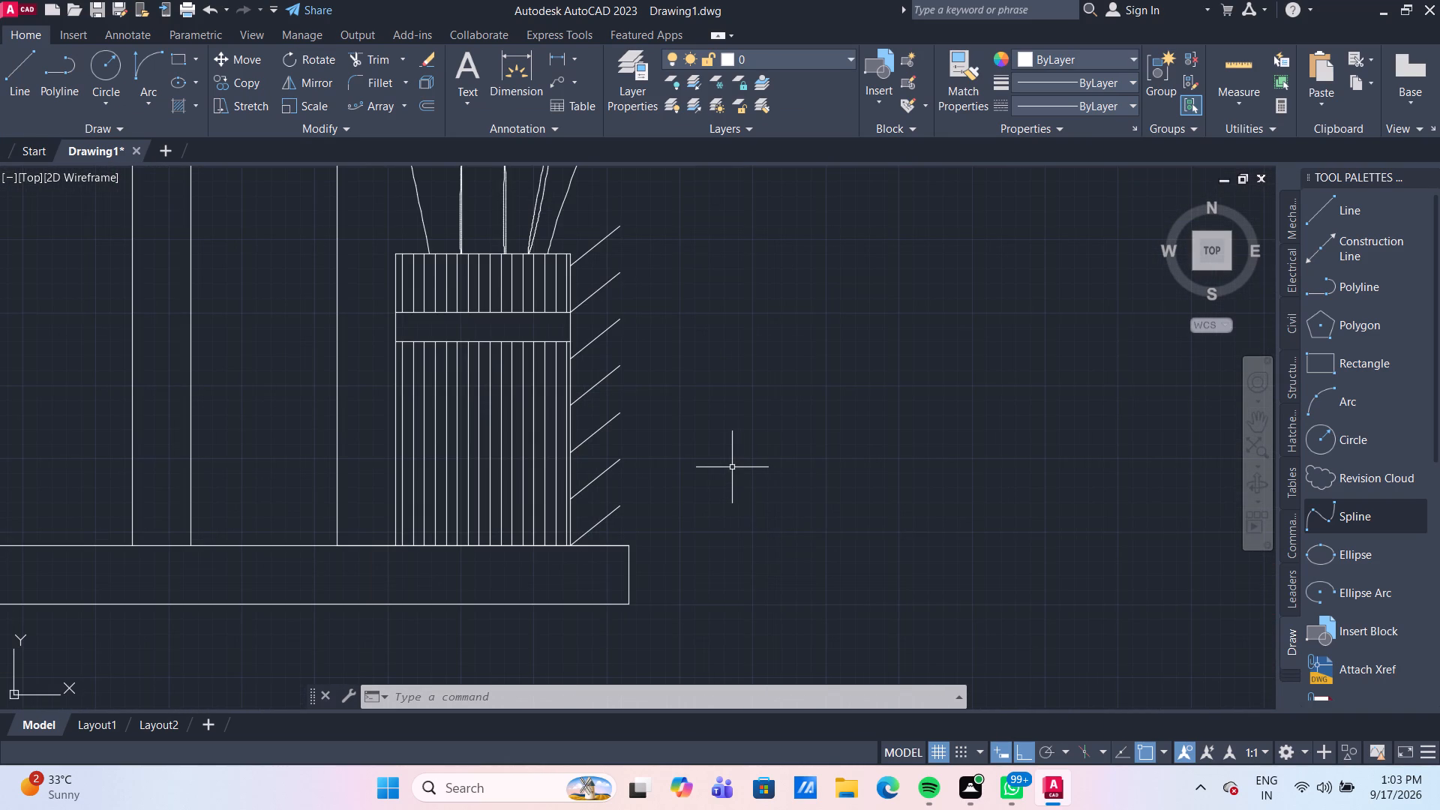
pyautogui.scroll(-3, 731, 466)
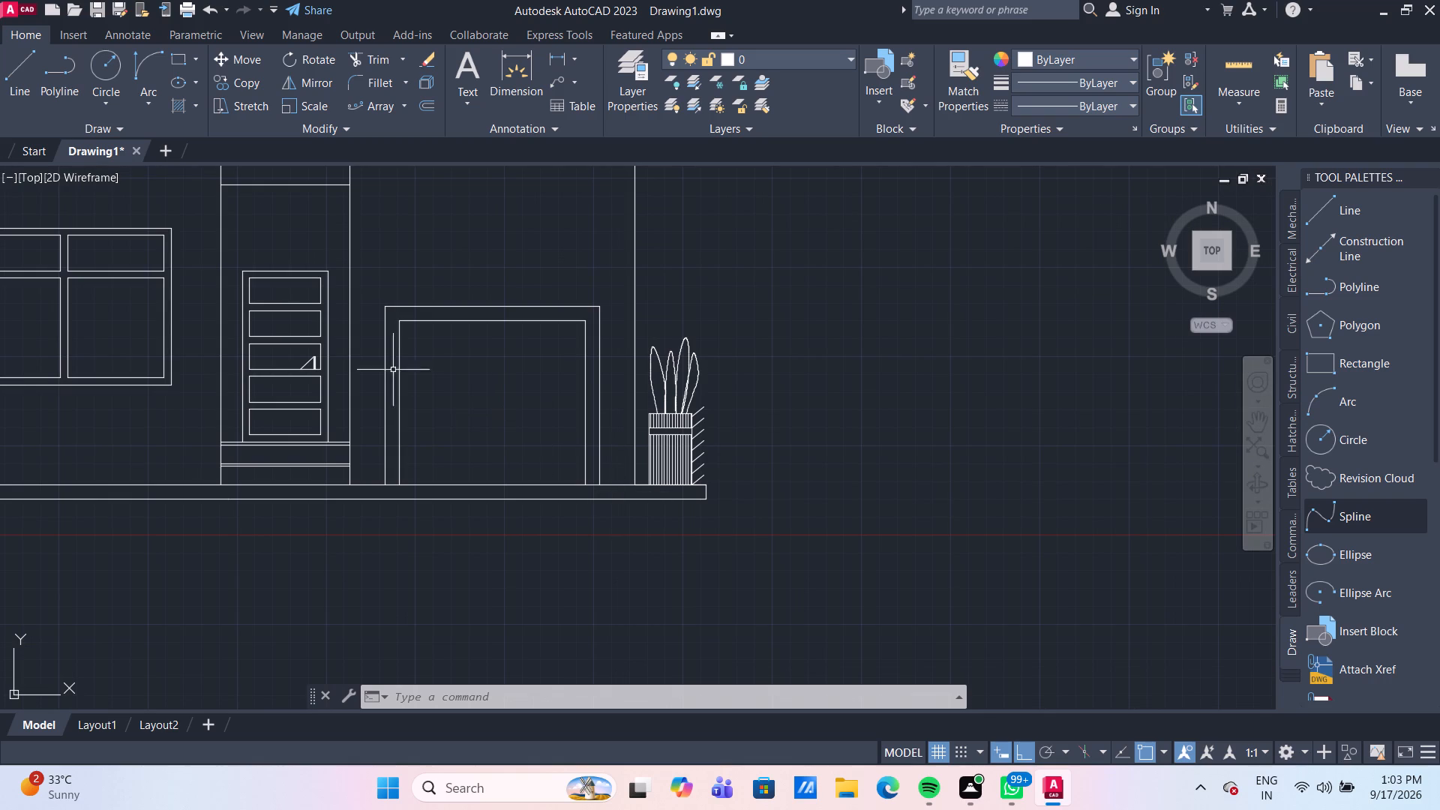
# Hatch the narrow band between the right pot's top section and lower body with ANSI31.
pyautogui.click(175, 108)
pyautogui.scroll(3, 628, 406)
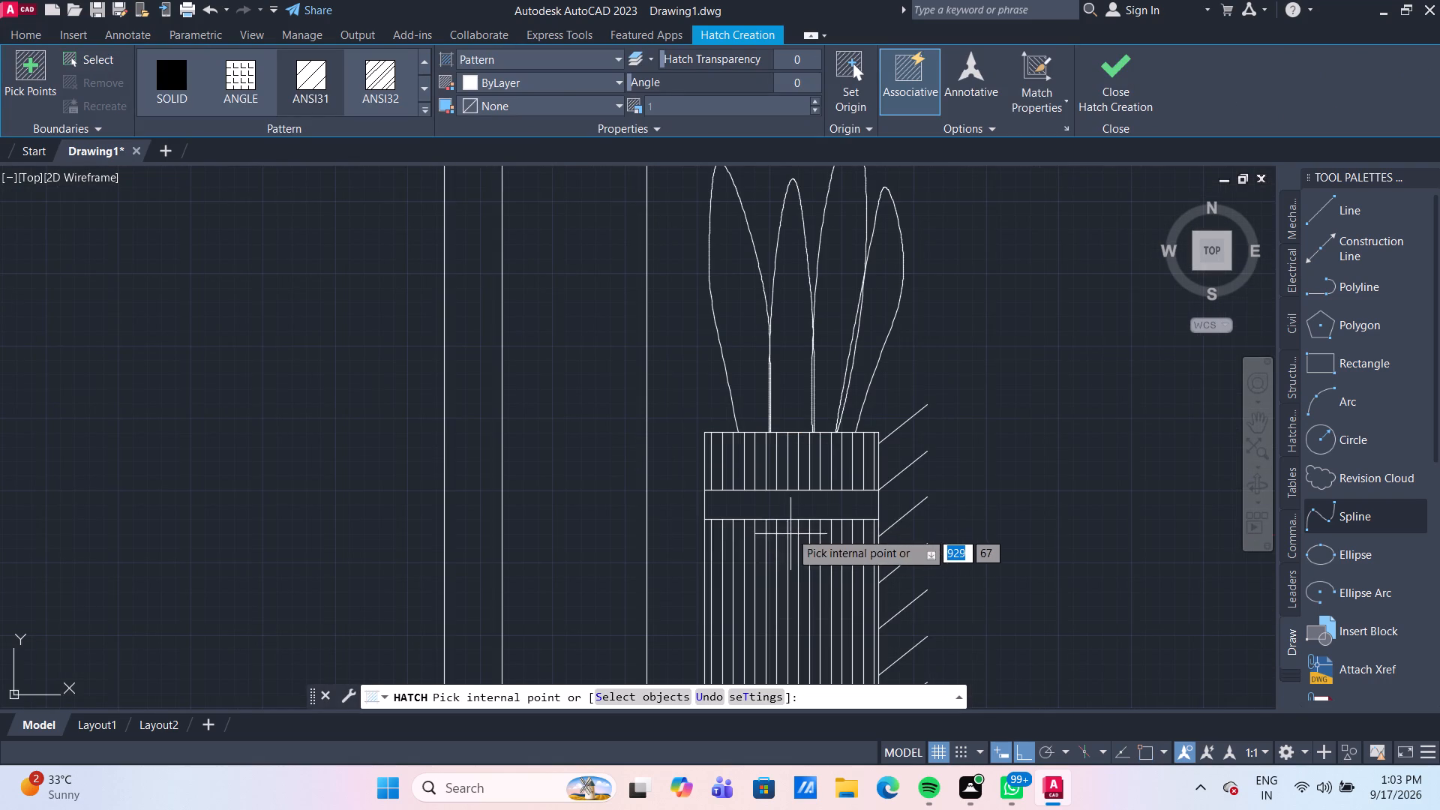
pyautogui.scroll(1, 786, 524)
pyautogui.click(794, 491)
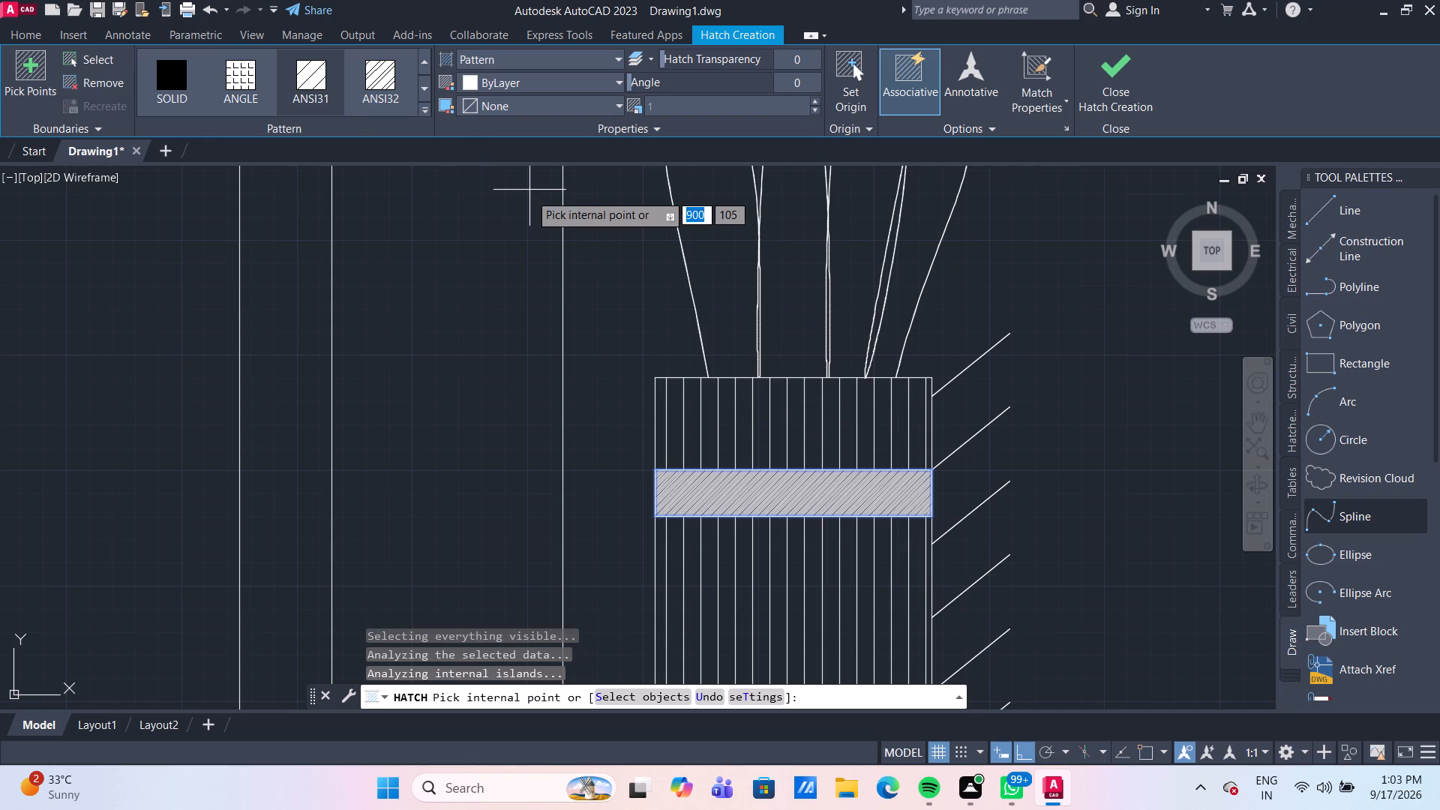
pyautogui.press('Escape')
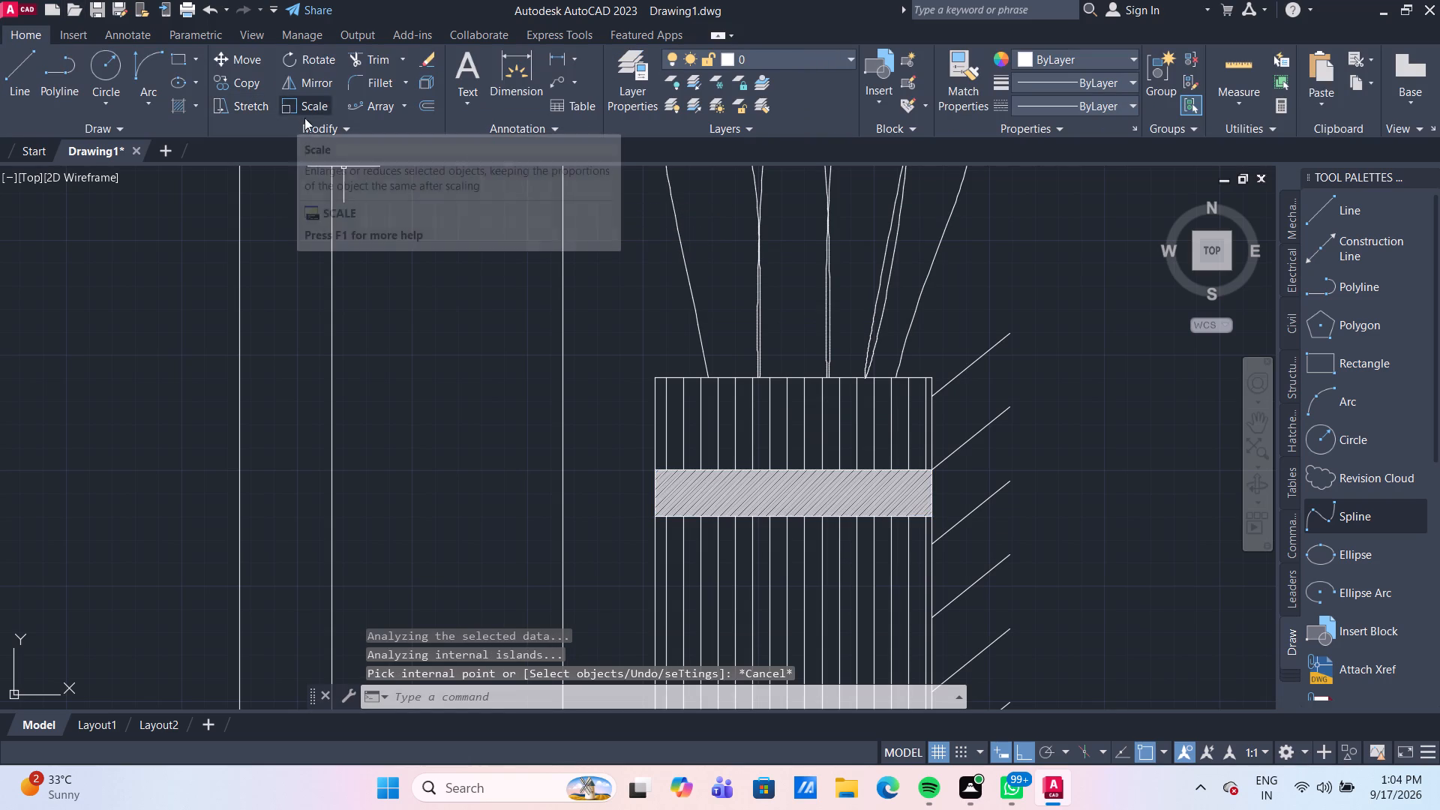
# Edit the right pot's band hatch to an angle of 180 and a scale of 15.
pyautogui.click(353, 133)
pyautogui.click(340, 152)
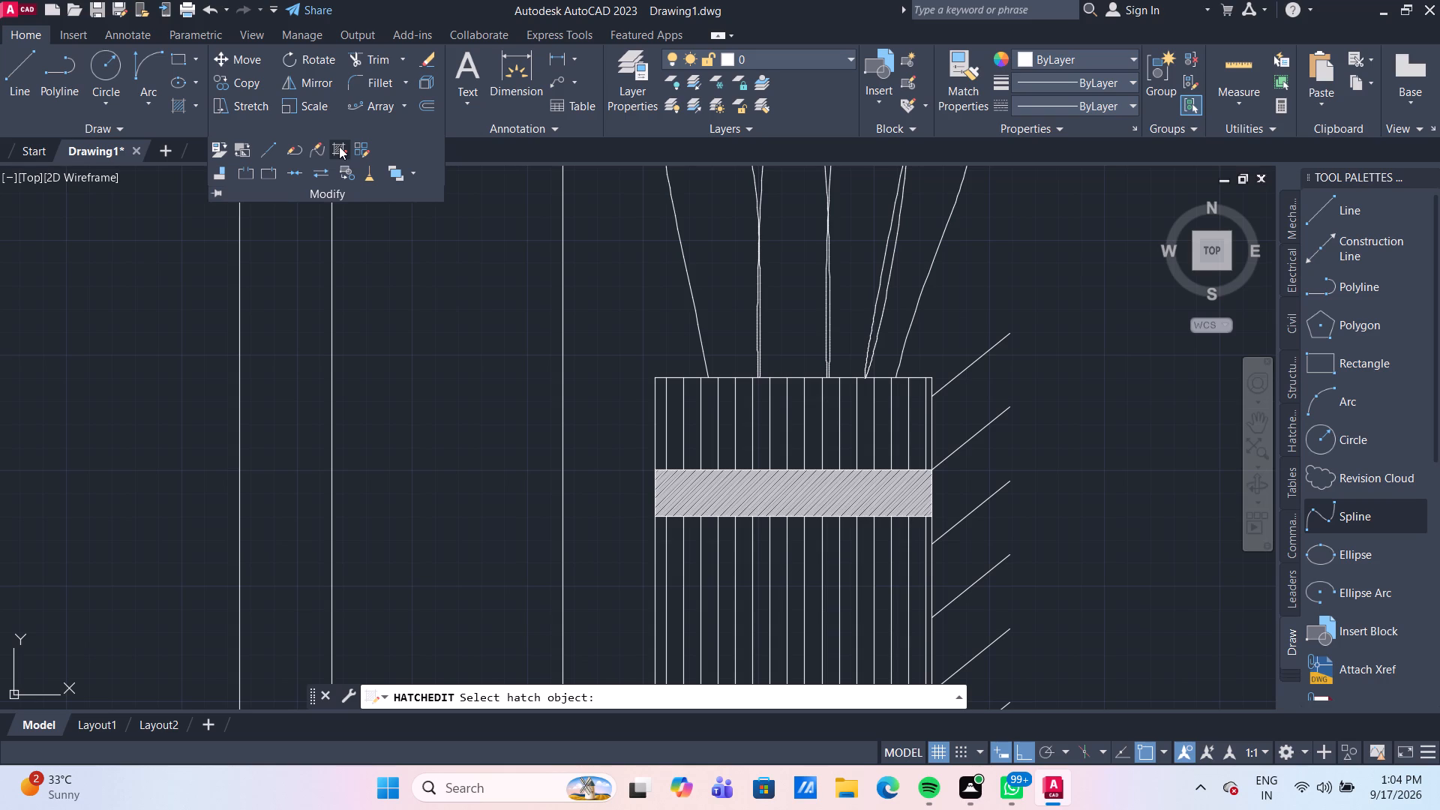
pyautogui.click(339, 146)
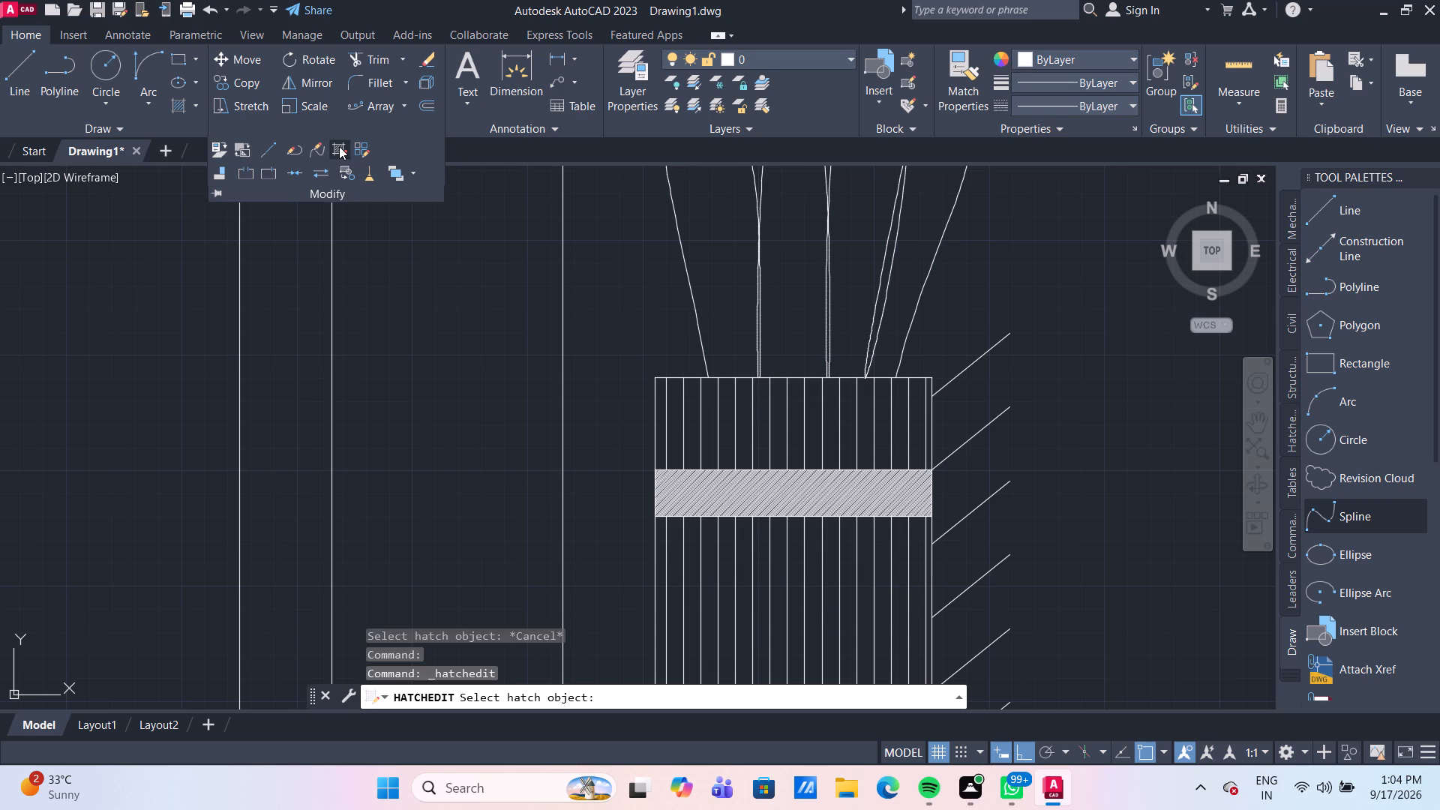
pyautogui.click(751, 484)
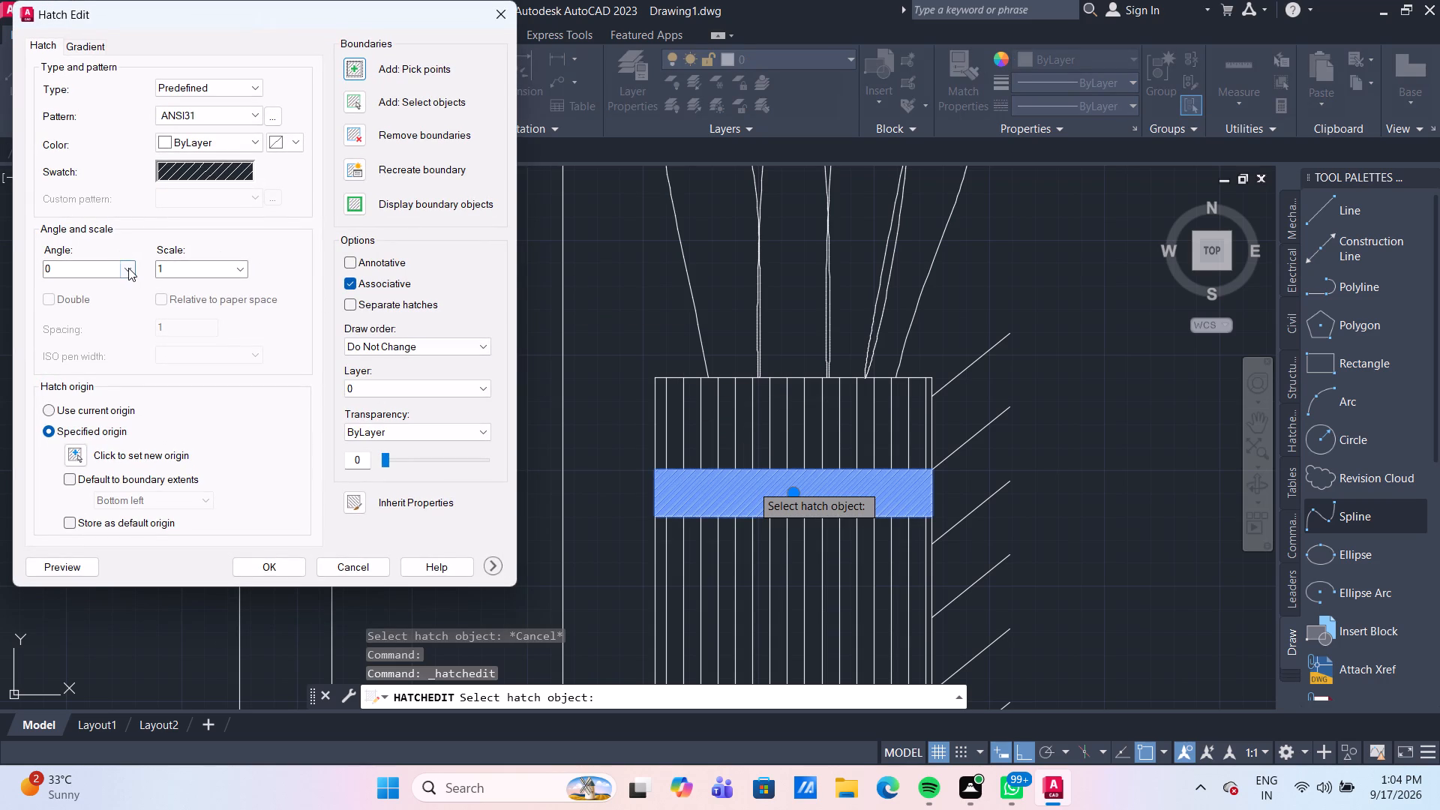
pyautogui.click(128, 268)
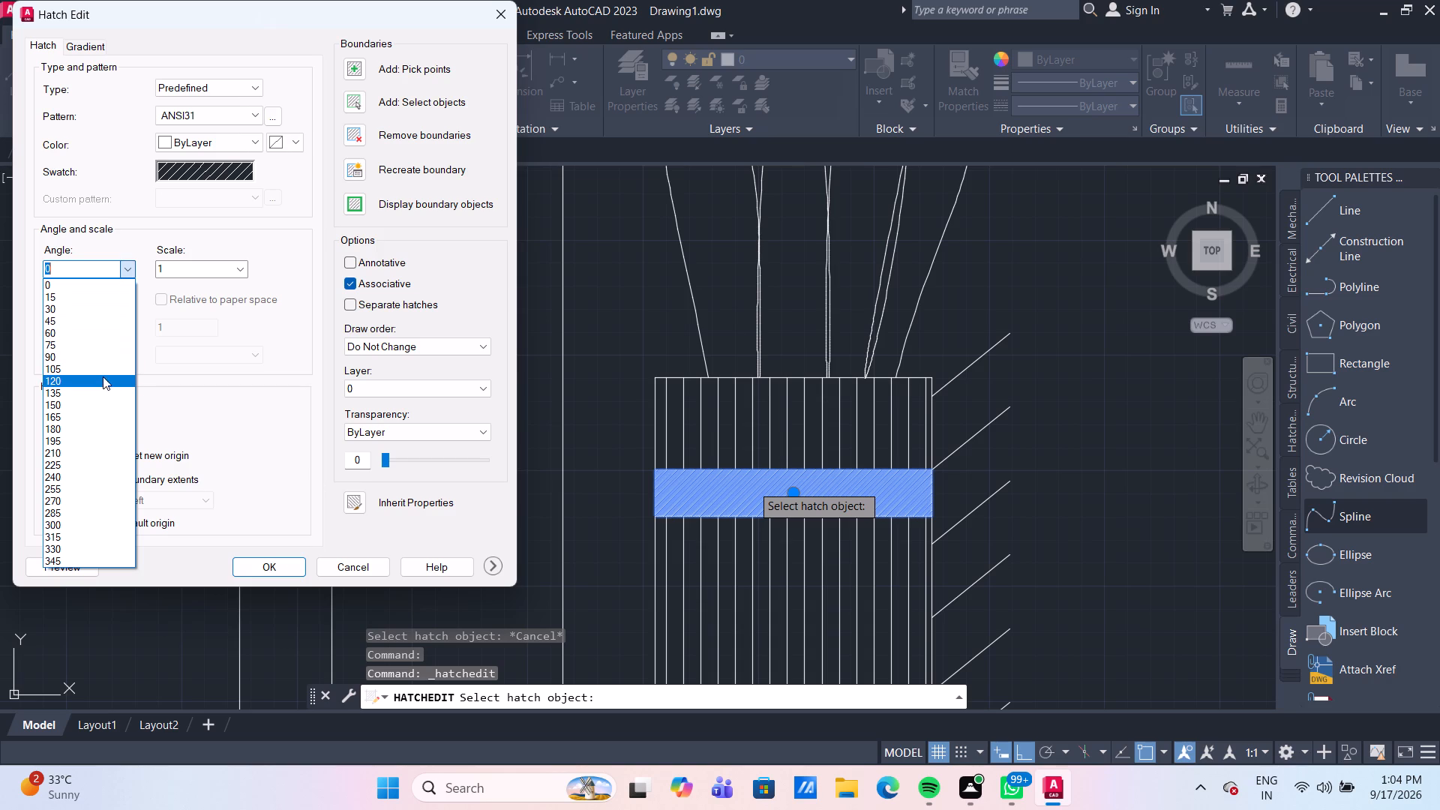
pyautogui.click(94, 426)
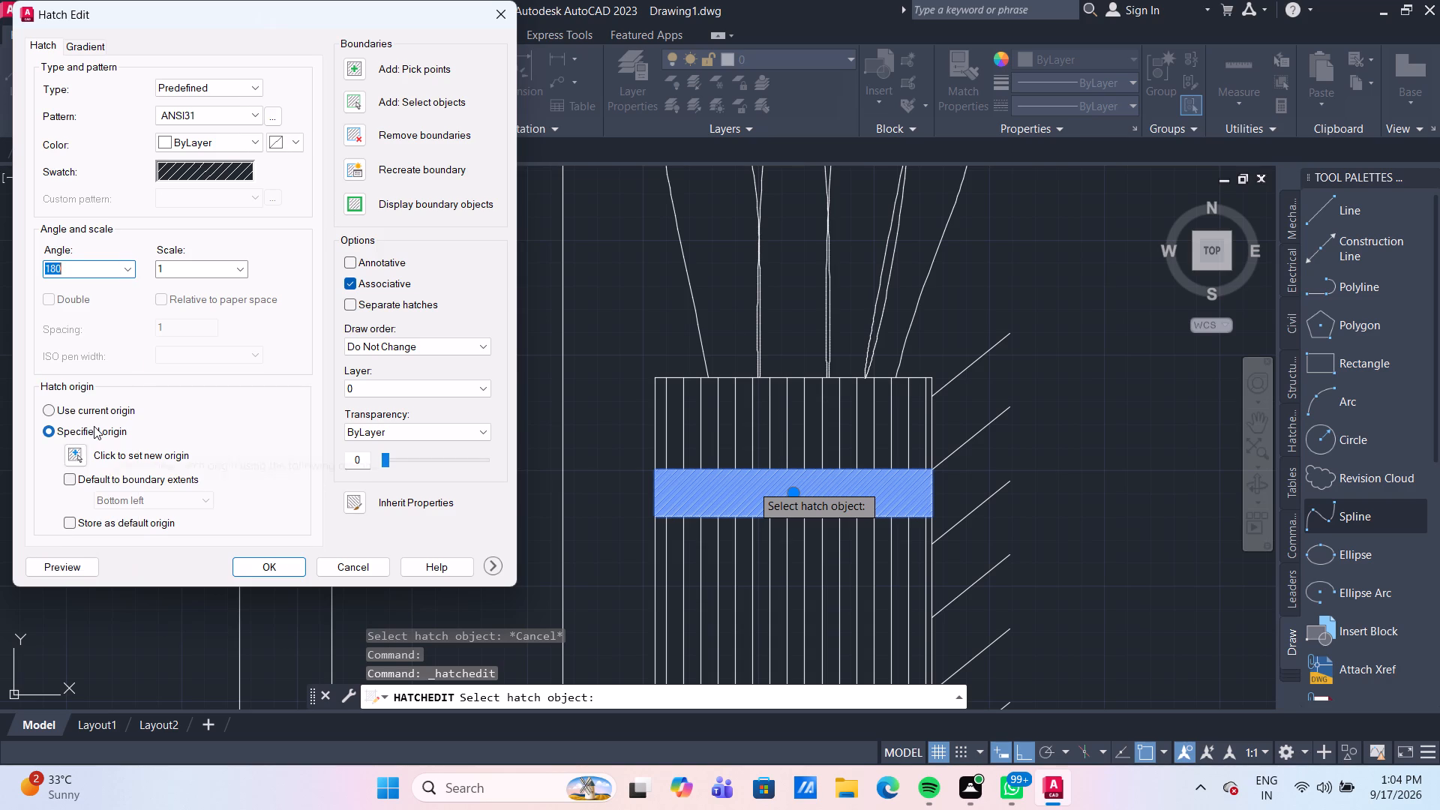
pyautogui.click(182, 265)
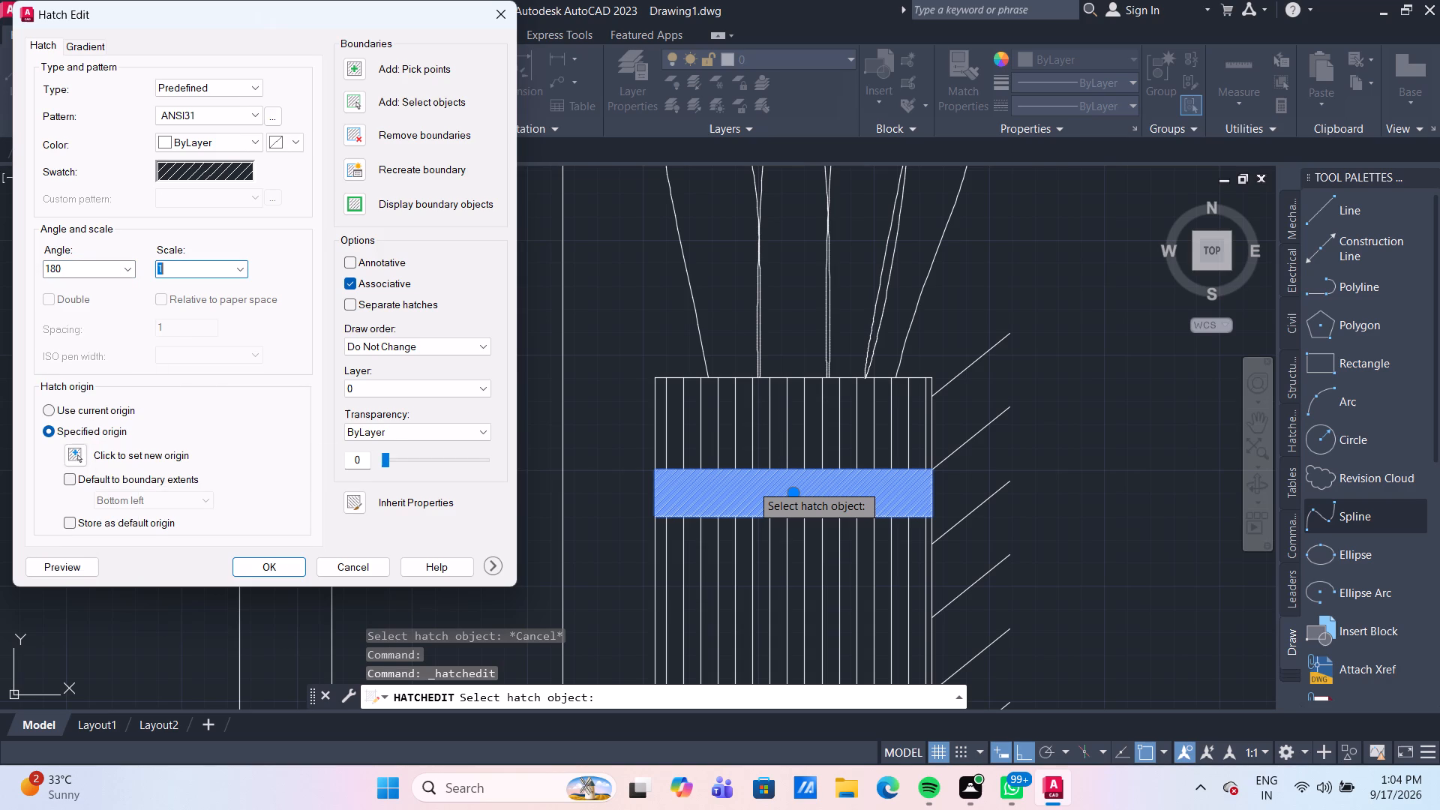
pyautogui.write('15')
pyautogui.press('Return')
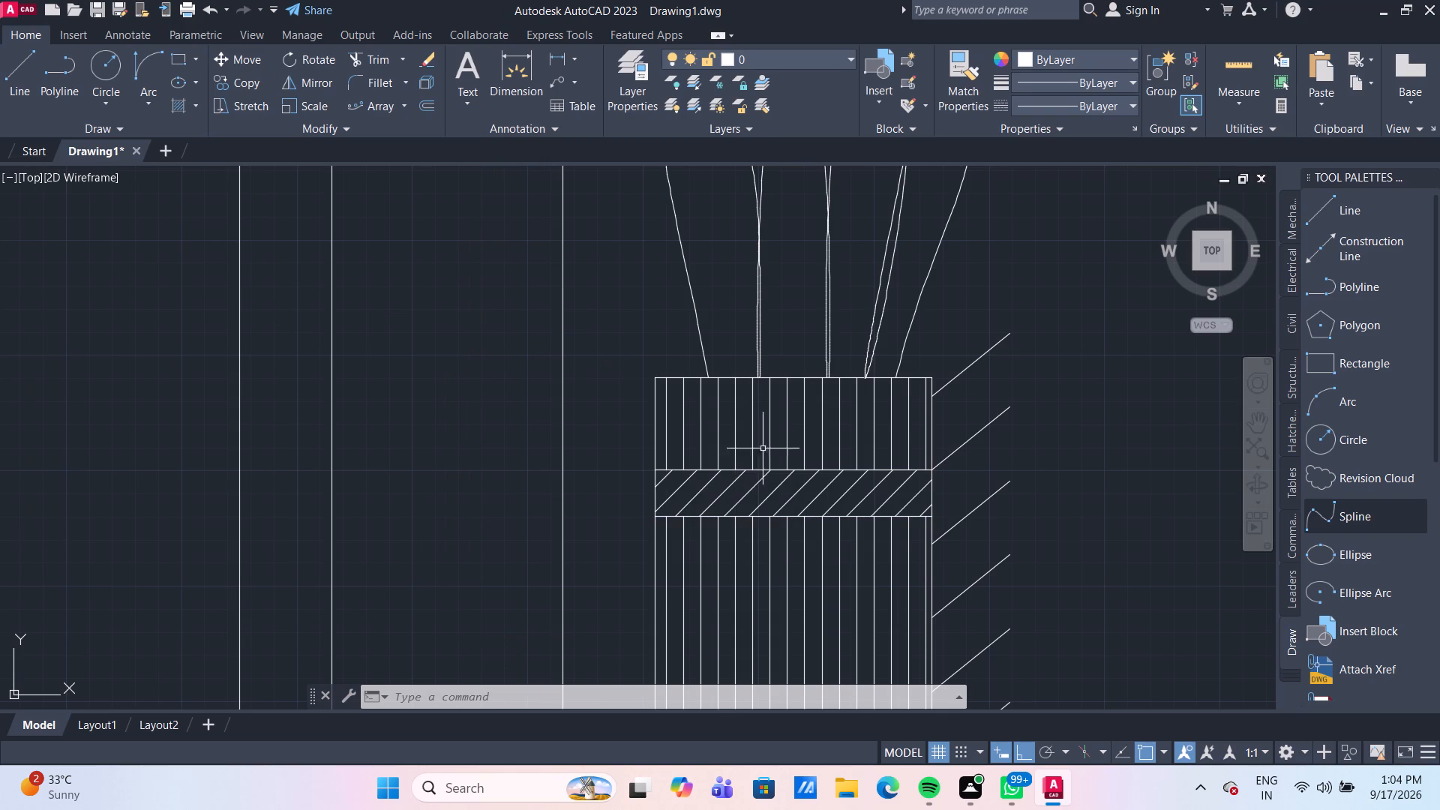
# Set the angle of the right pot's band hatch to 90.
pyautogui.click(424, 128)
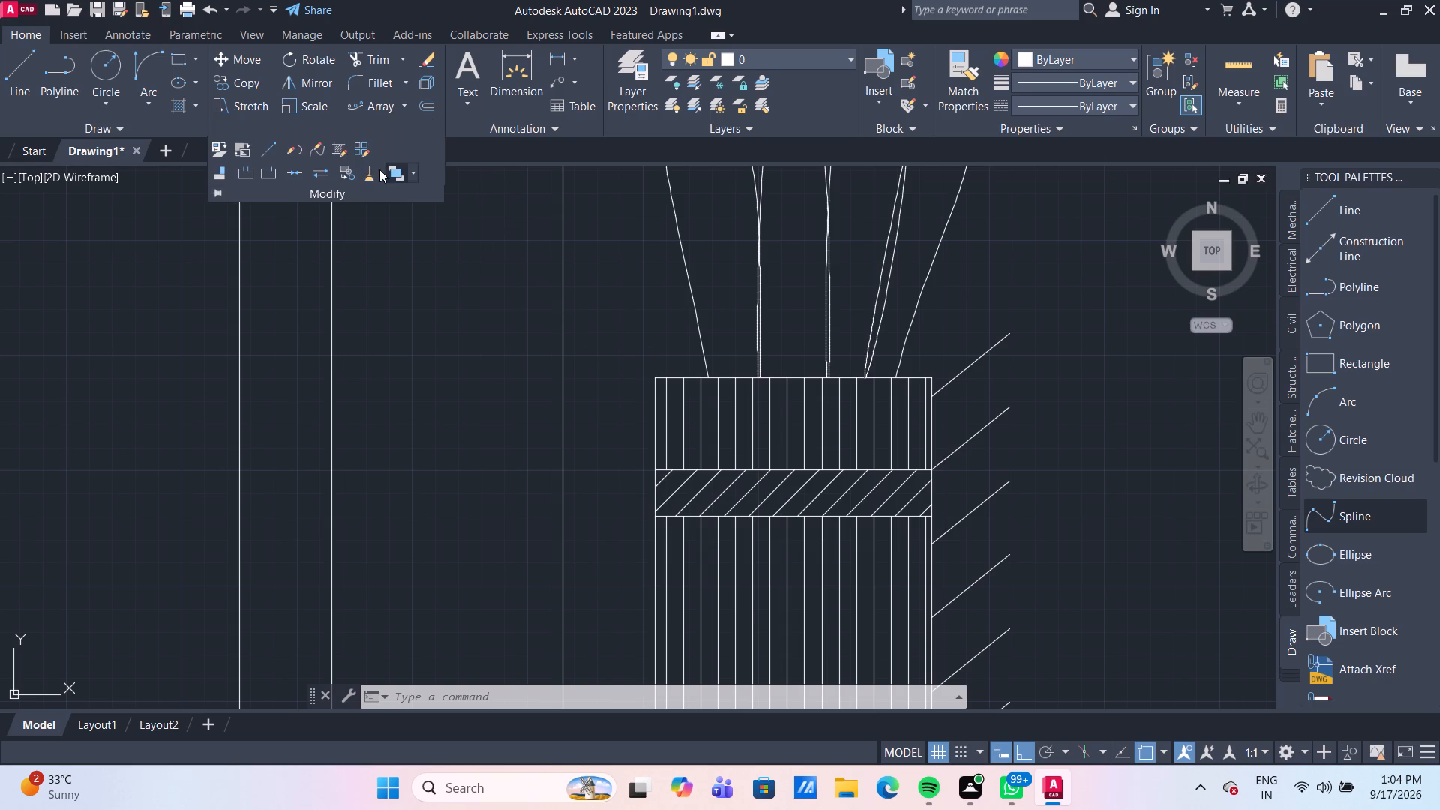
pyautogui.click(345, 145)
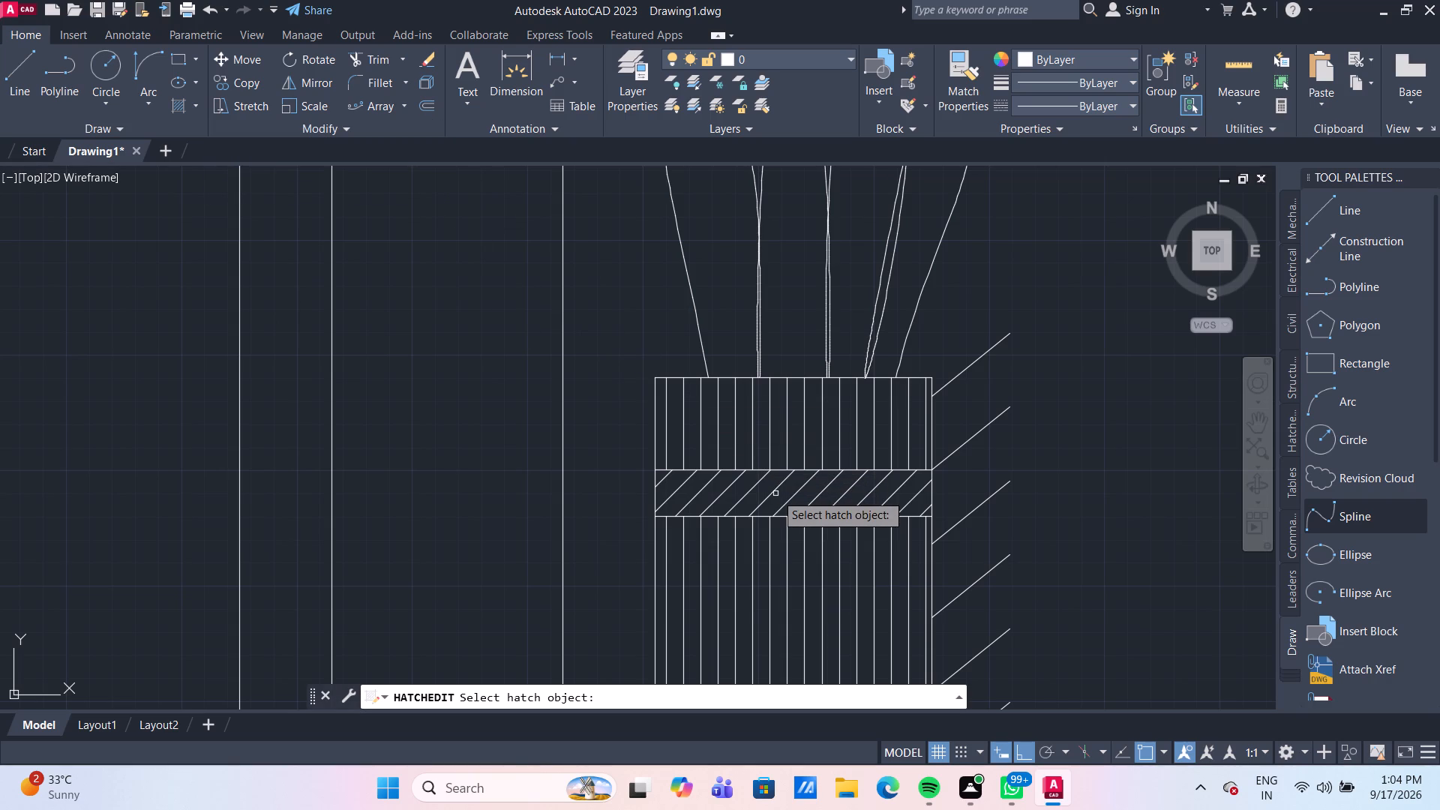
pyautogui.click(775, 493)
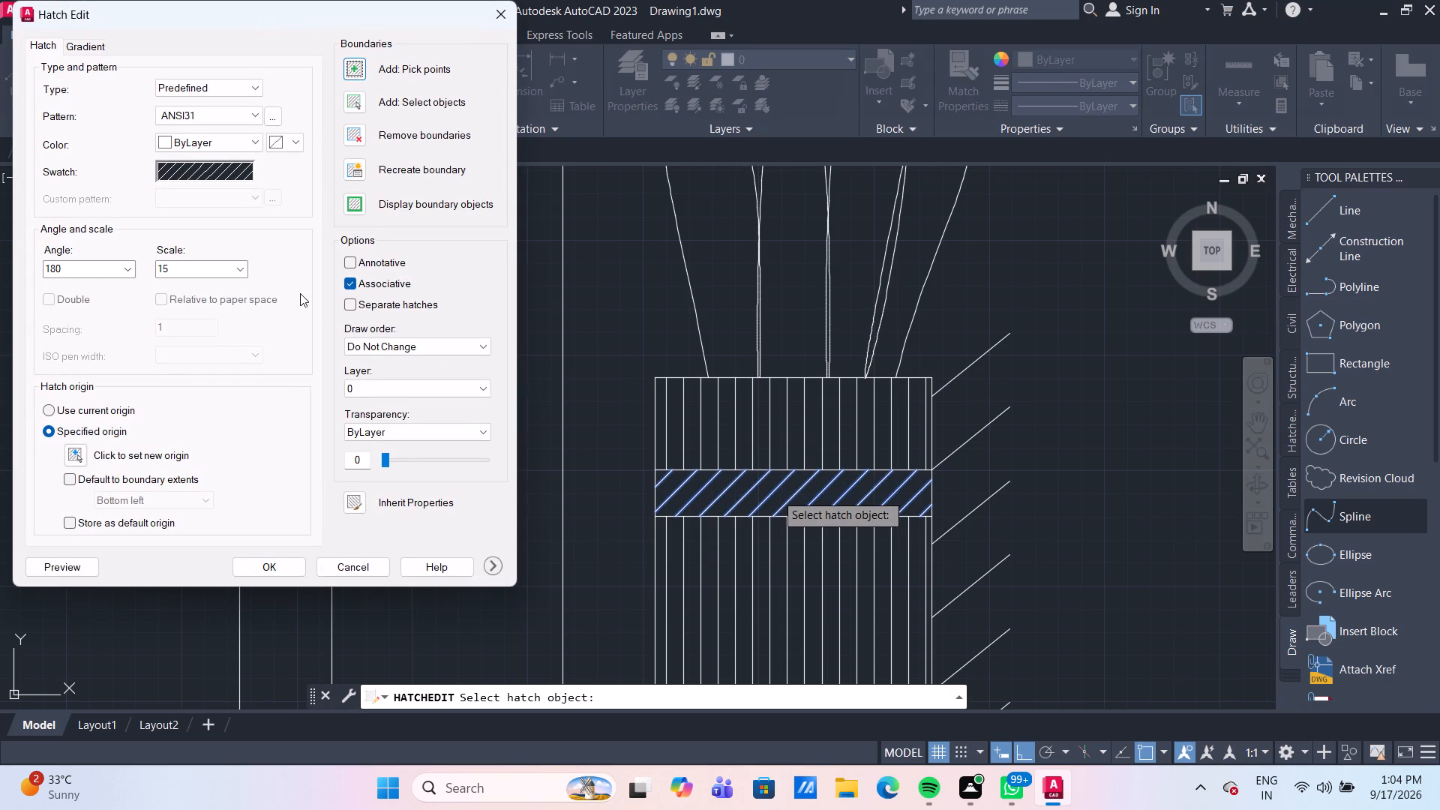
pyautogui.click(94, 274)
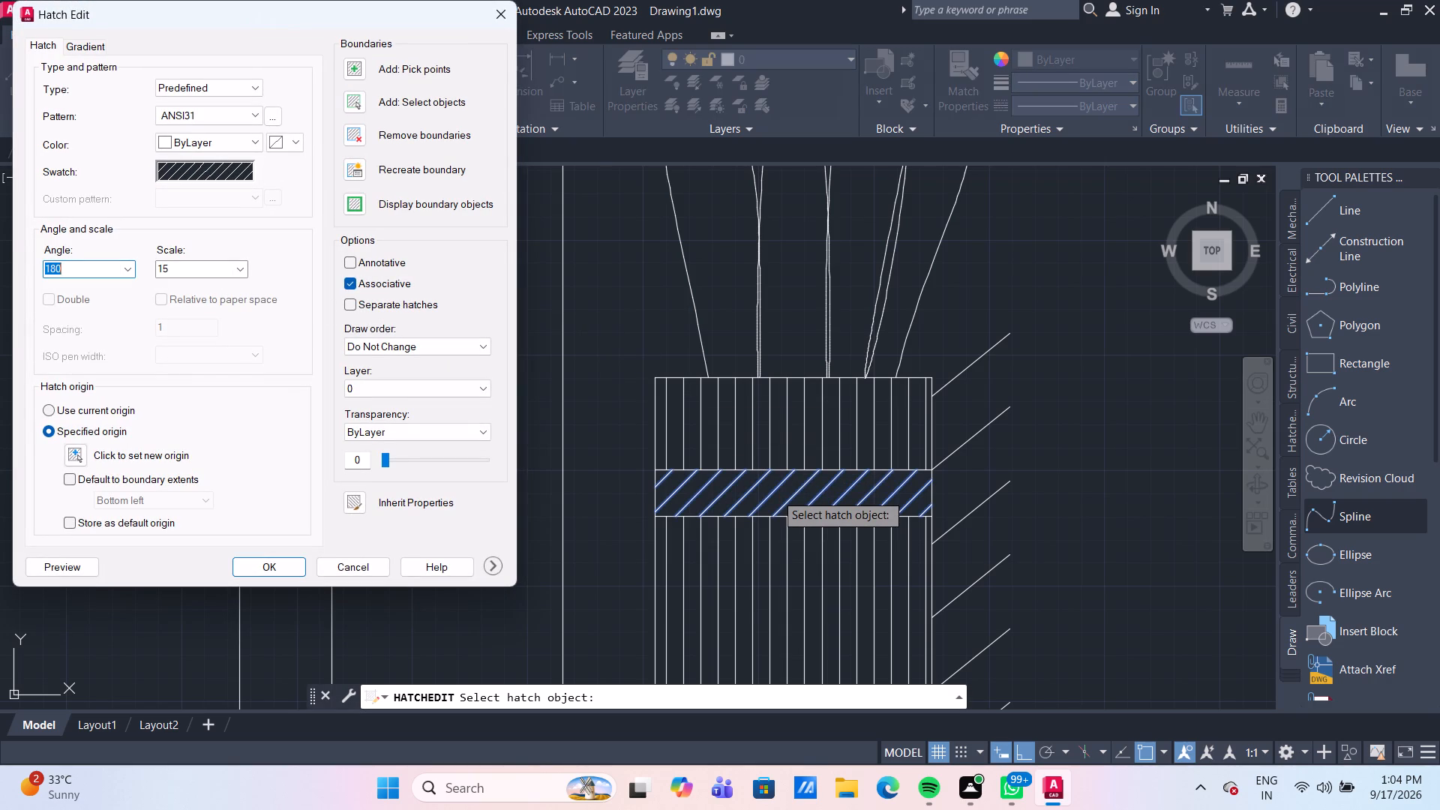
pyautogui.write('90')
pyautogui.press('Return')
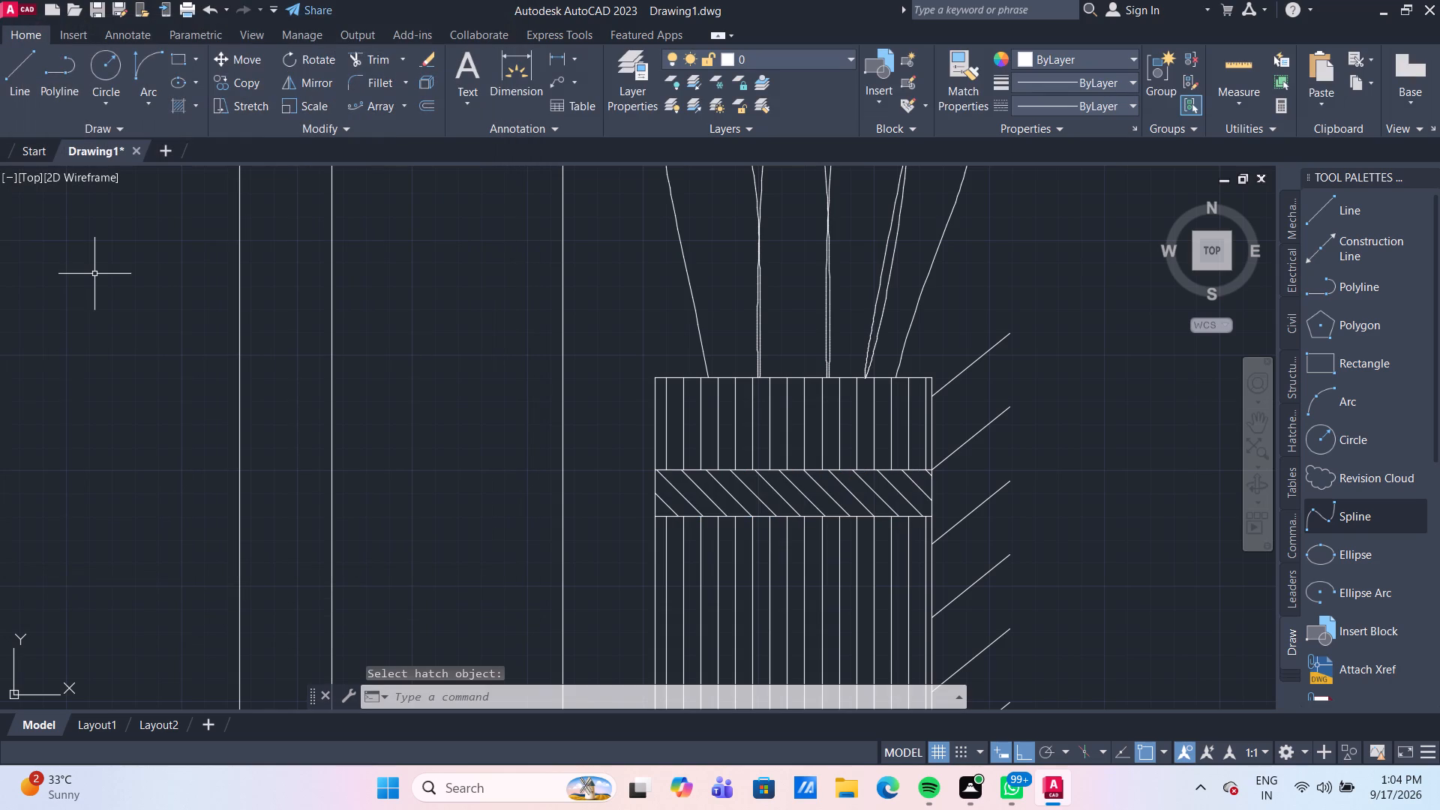
# Set the angle of the right pot's band hatch to 135.
pyautogui.click(764, 490)
pyautogui.click(737, 472)
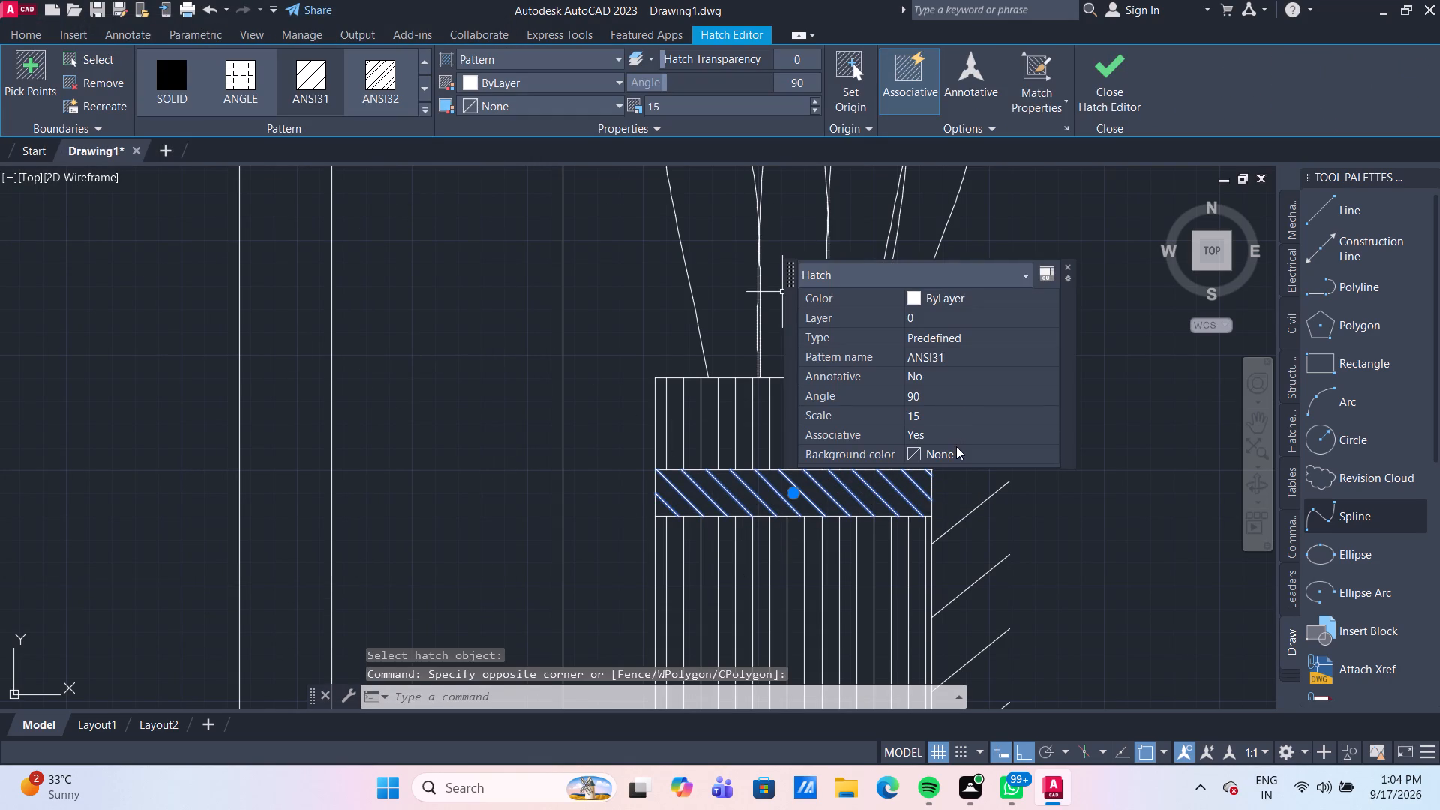
pyautogui.click(952, 396)
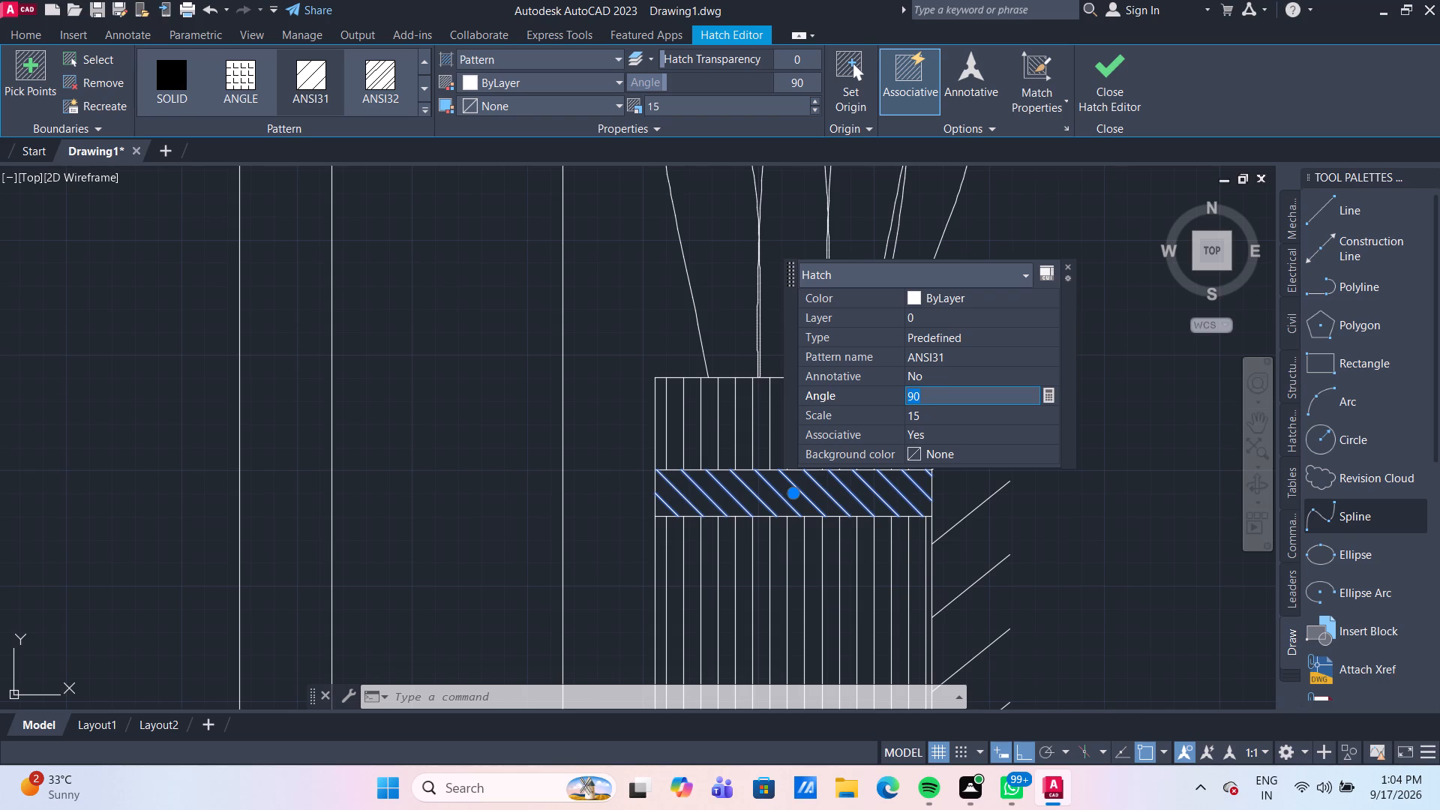
pyautogui.write('135')
pyautogui.press('Return')
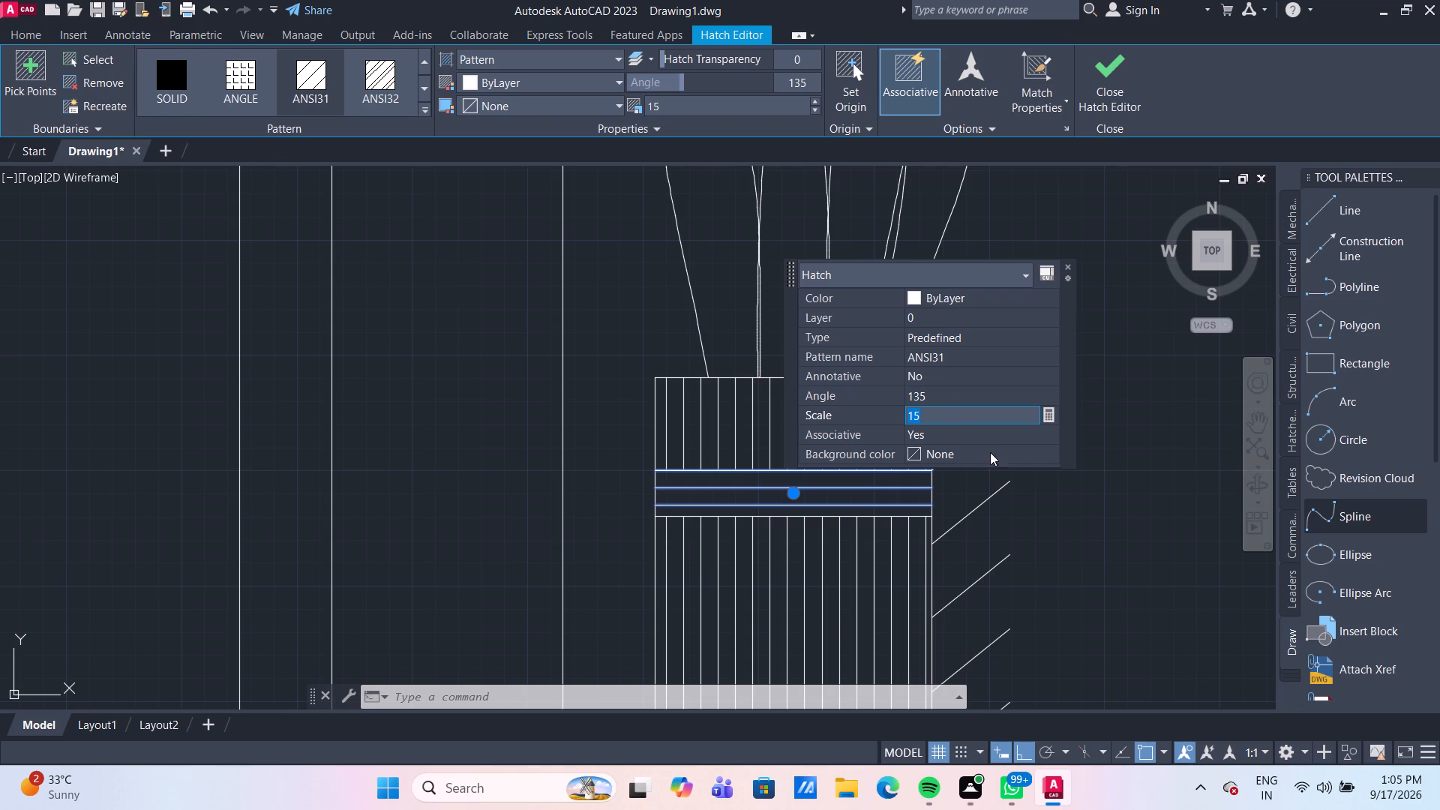
pyautogui.press('Escape')
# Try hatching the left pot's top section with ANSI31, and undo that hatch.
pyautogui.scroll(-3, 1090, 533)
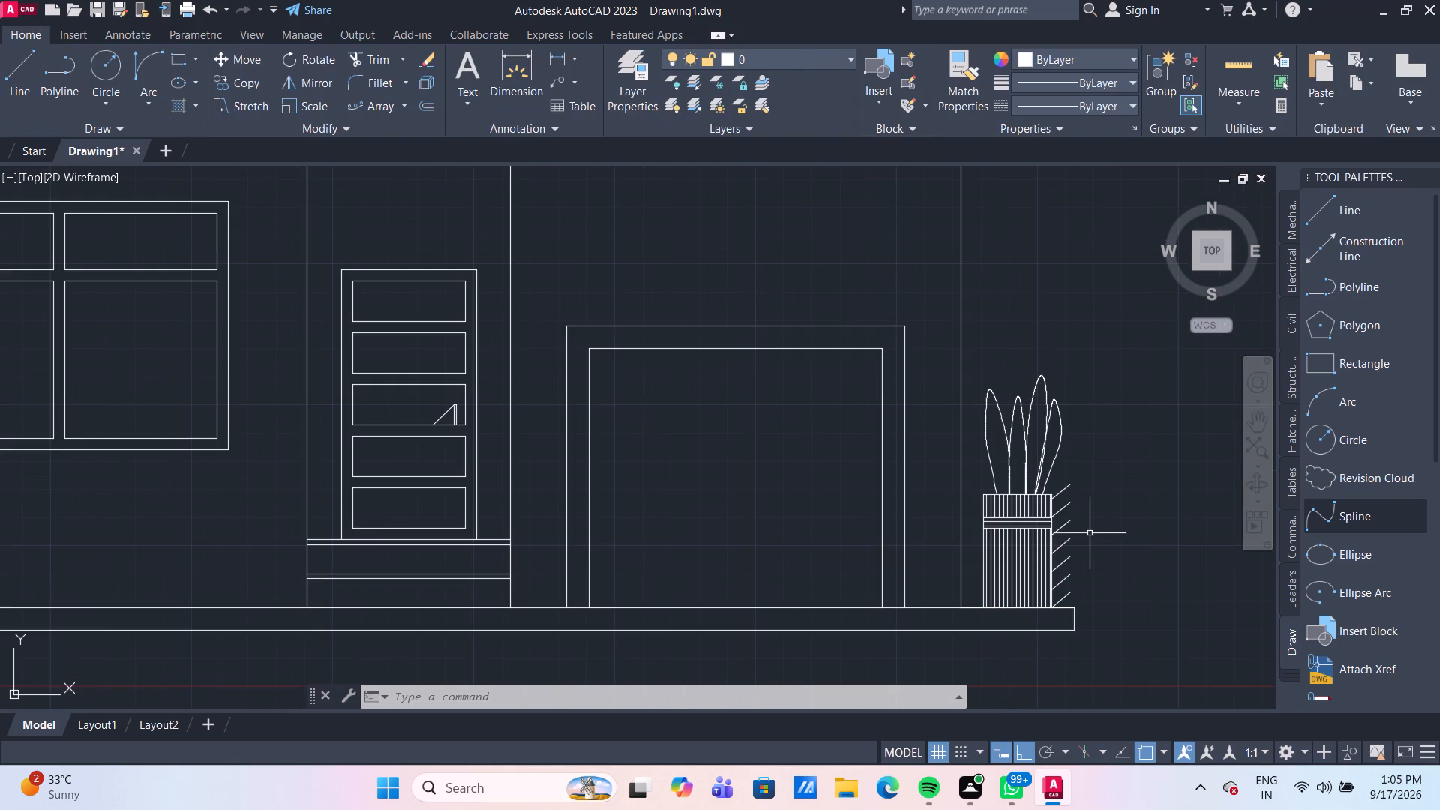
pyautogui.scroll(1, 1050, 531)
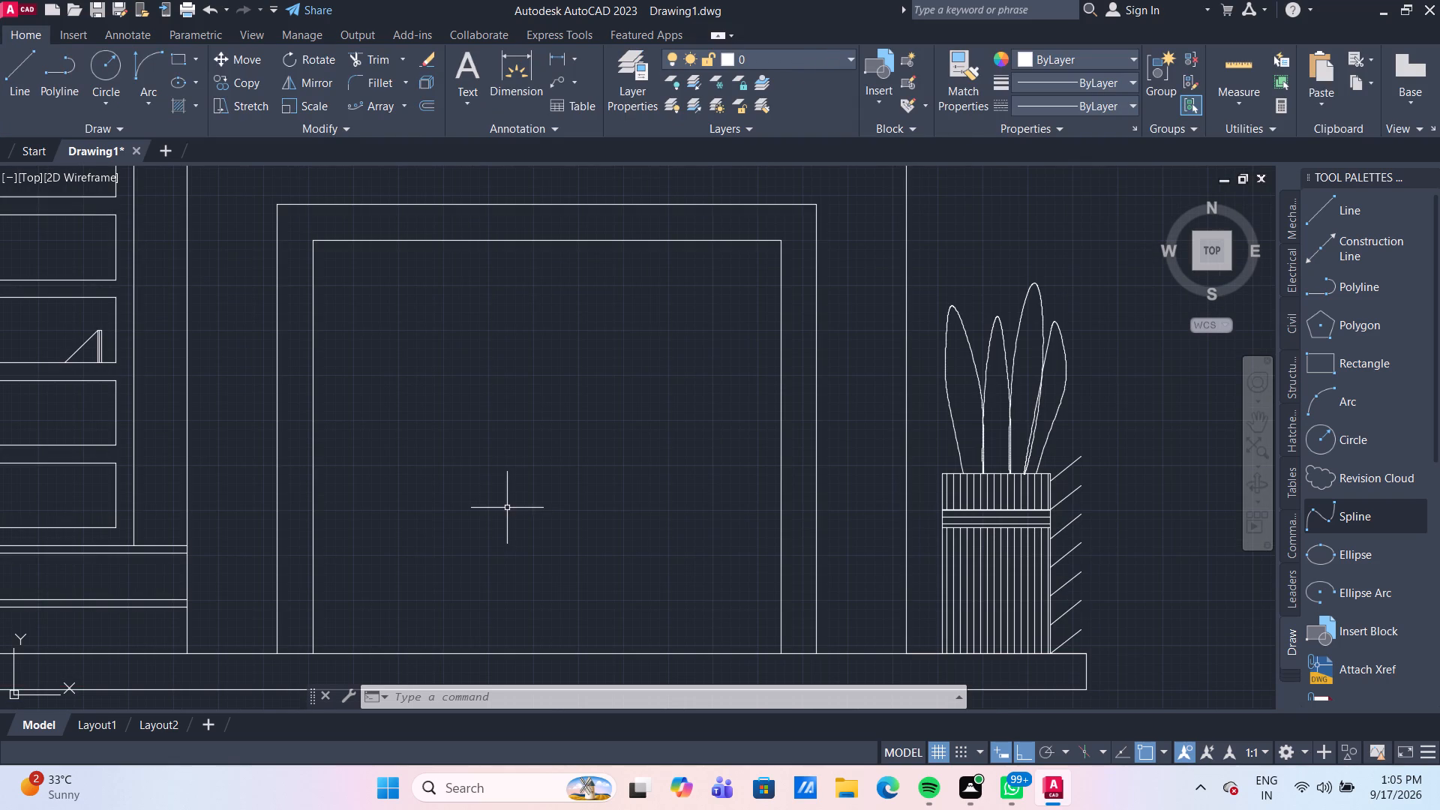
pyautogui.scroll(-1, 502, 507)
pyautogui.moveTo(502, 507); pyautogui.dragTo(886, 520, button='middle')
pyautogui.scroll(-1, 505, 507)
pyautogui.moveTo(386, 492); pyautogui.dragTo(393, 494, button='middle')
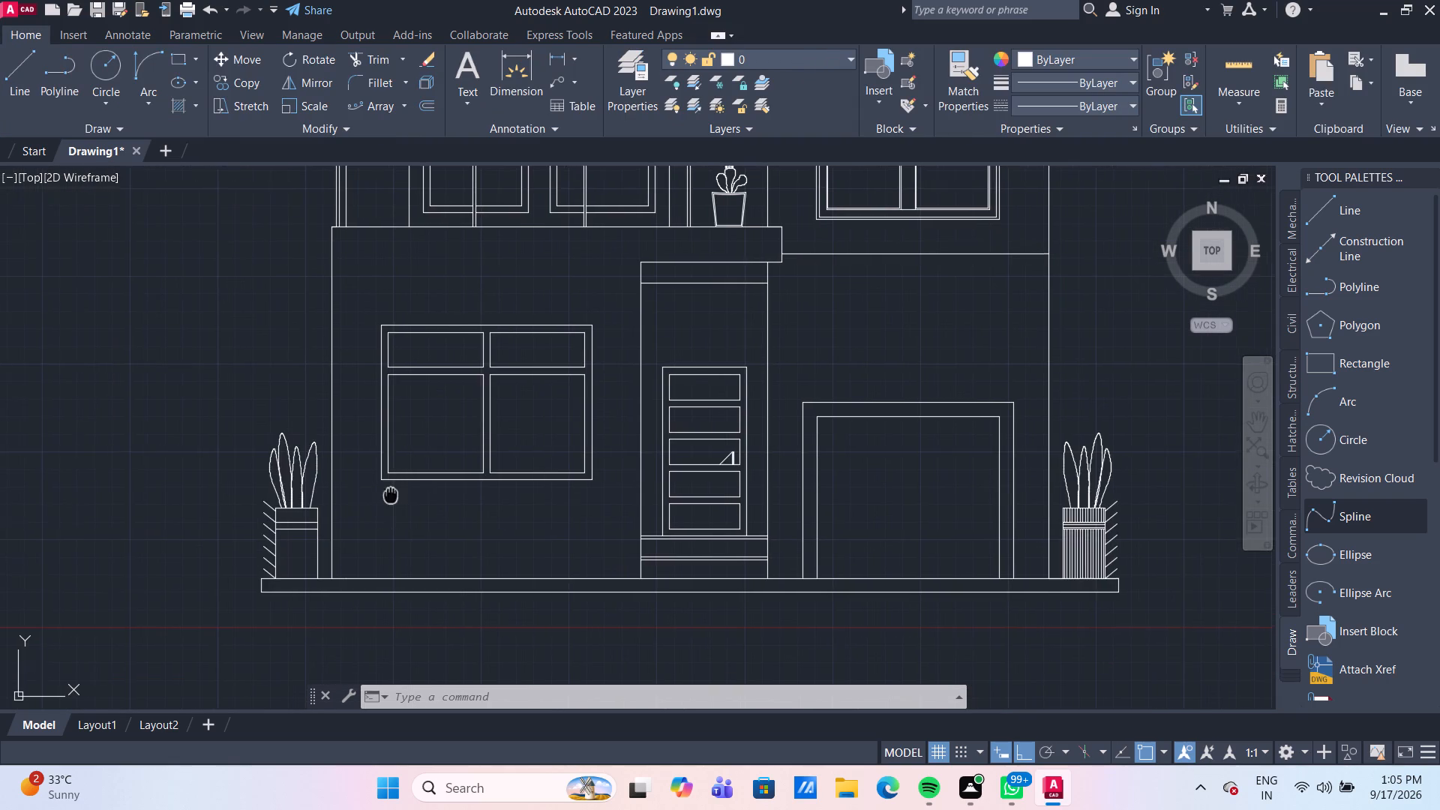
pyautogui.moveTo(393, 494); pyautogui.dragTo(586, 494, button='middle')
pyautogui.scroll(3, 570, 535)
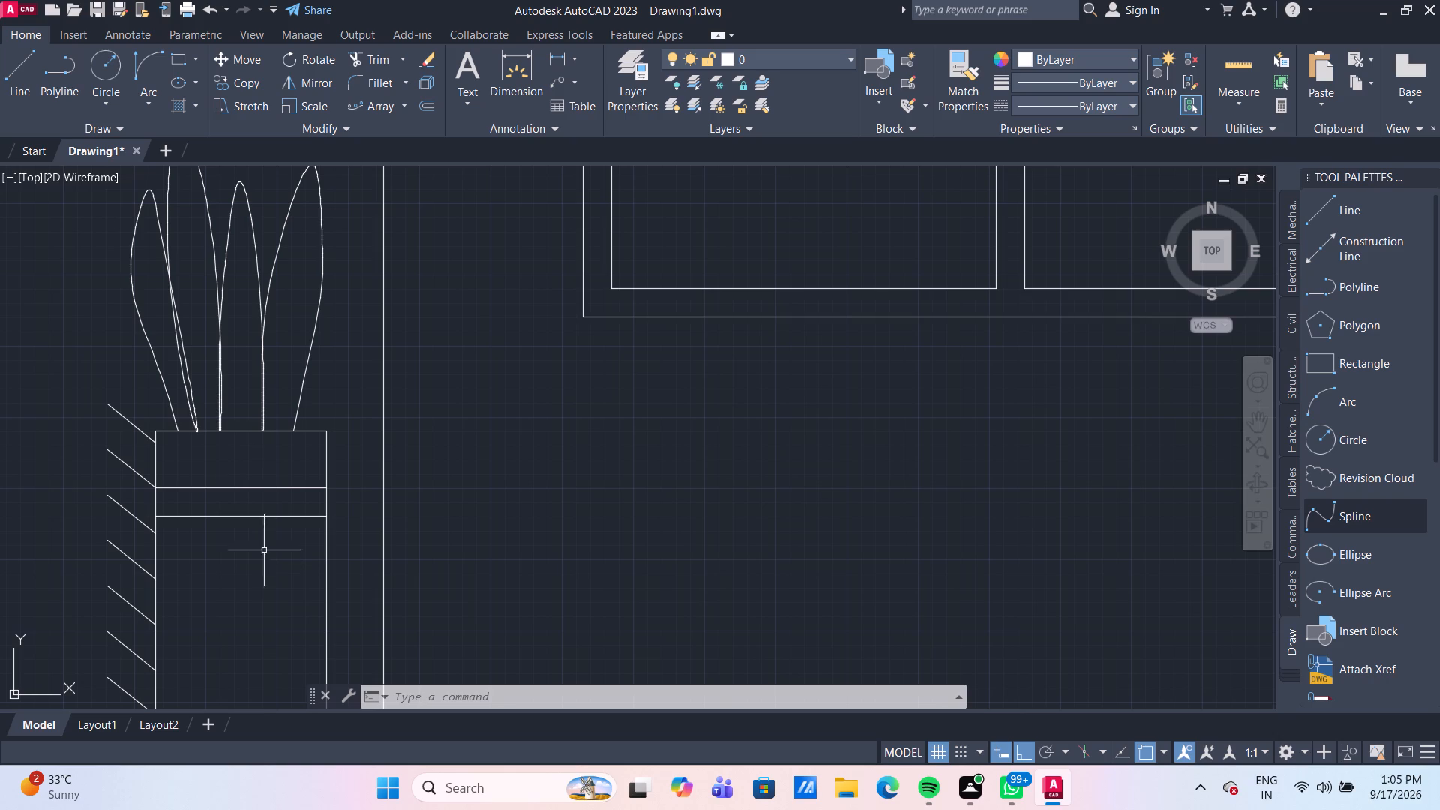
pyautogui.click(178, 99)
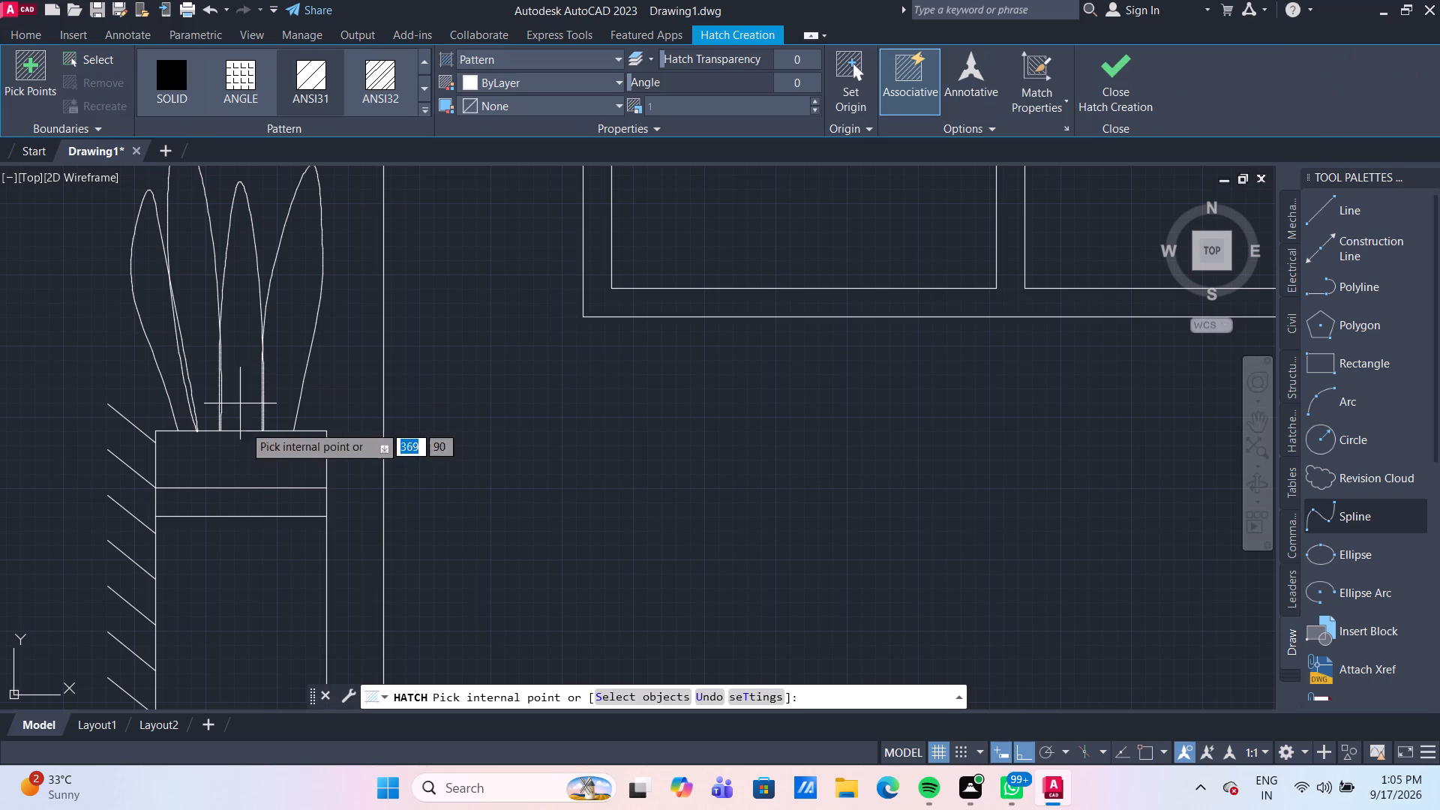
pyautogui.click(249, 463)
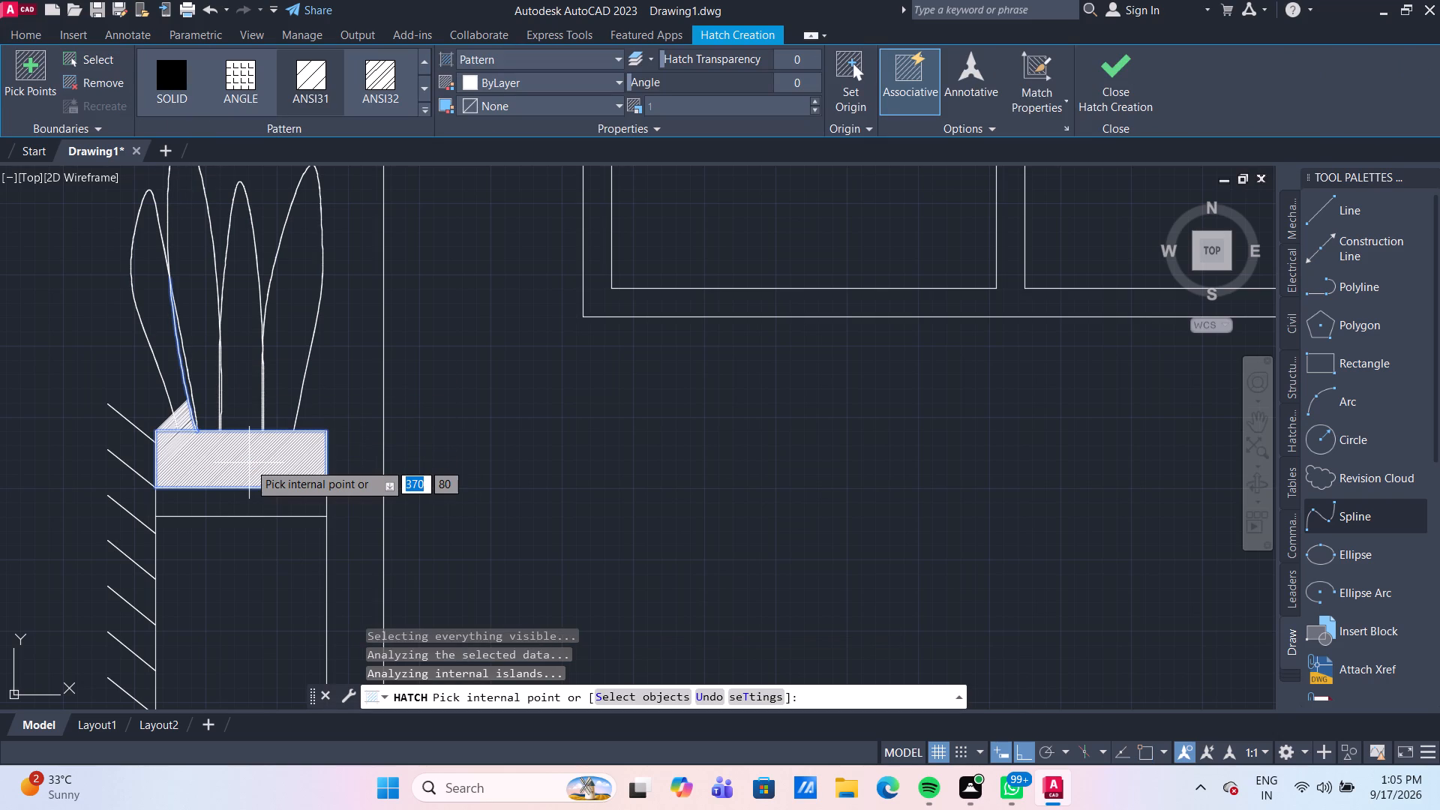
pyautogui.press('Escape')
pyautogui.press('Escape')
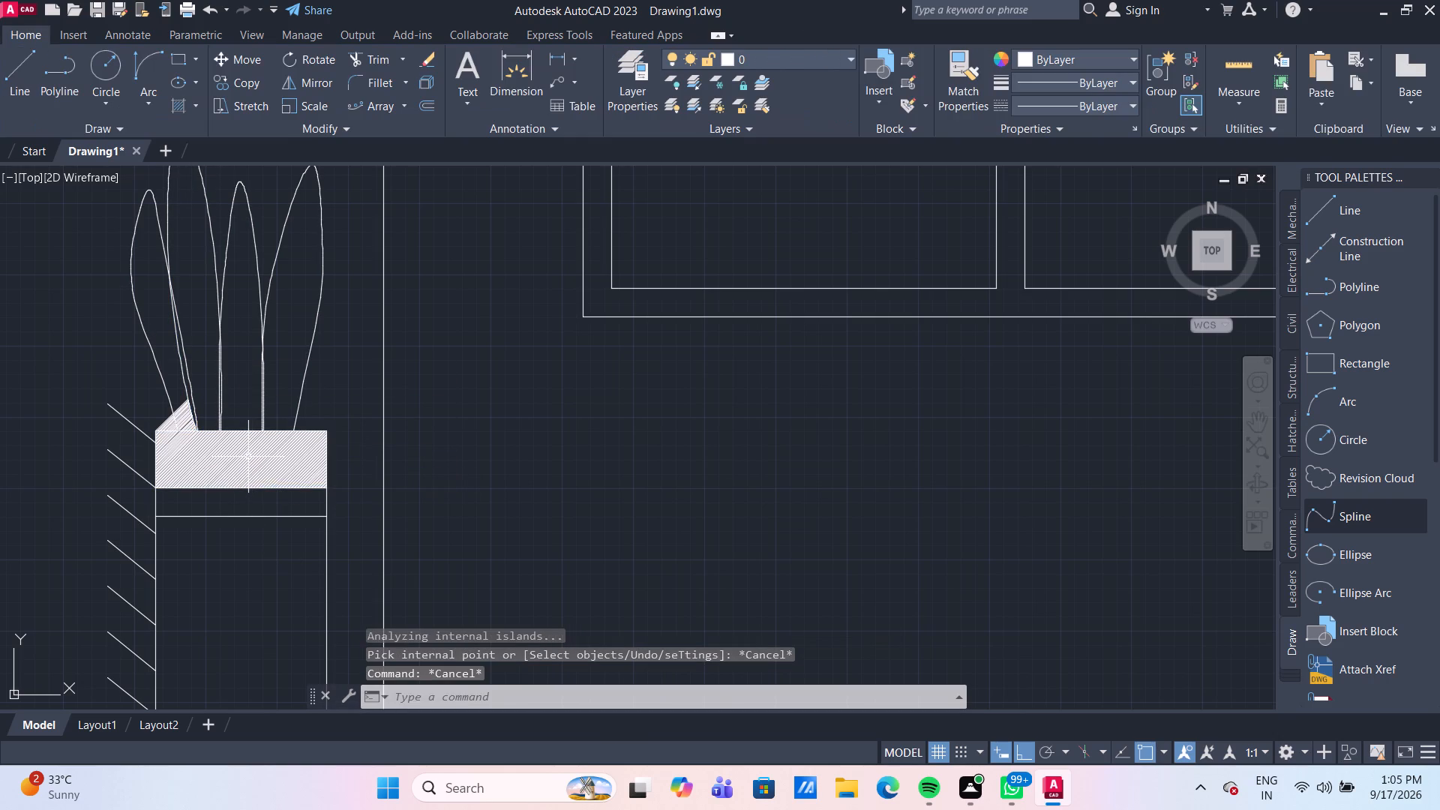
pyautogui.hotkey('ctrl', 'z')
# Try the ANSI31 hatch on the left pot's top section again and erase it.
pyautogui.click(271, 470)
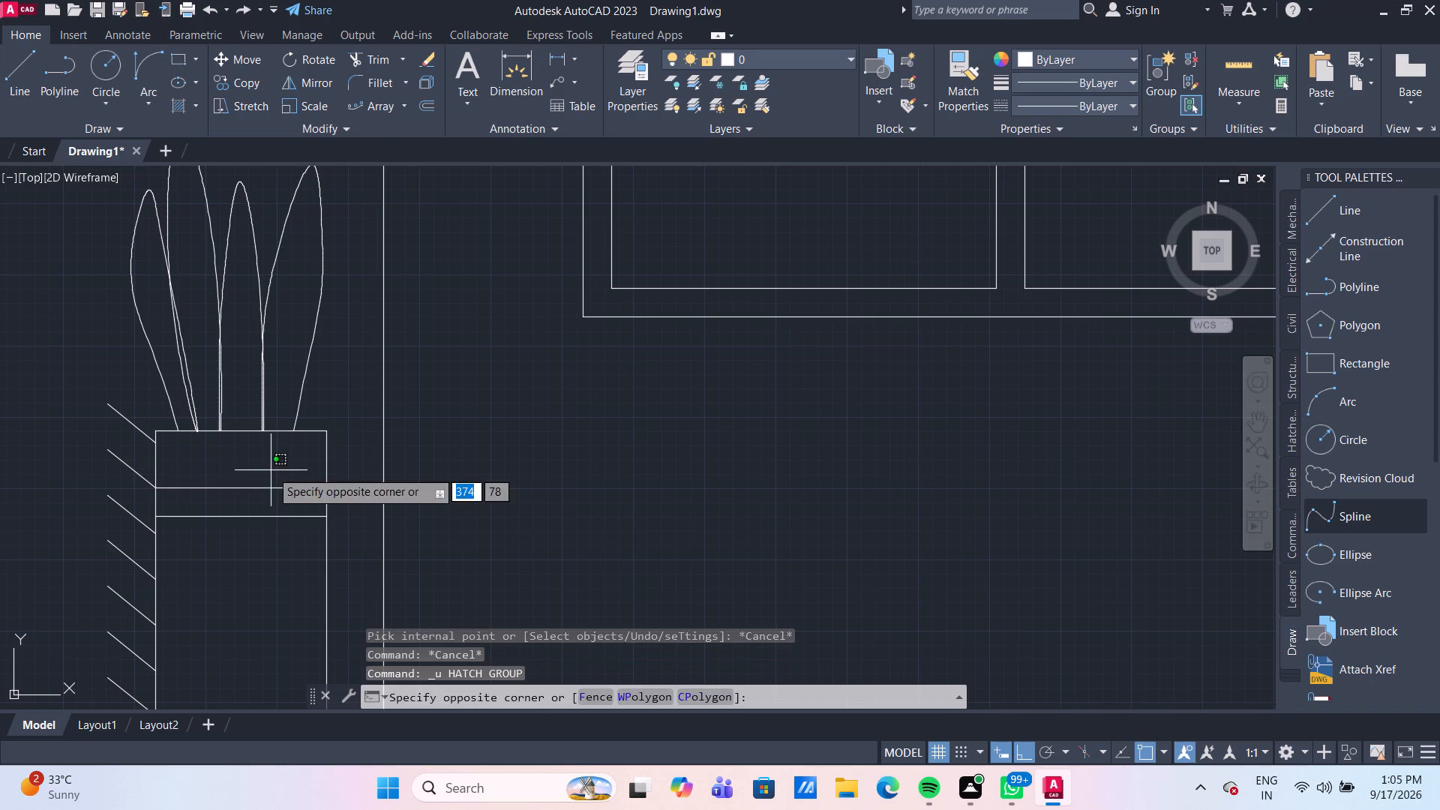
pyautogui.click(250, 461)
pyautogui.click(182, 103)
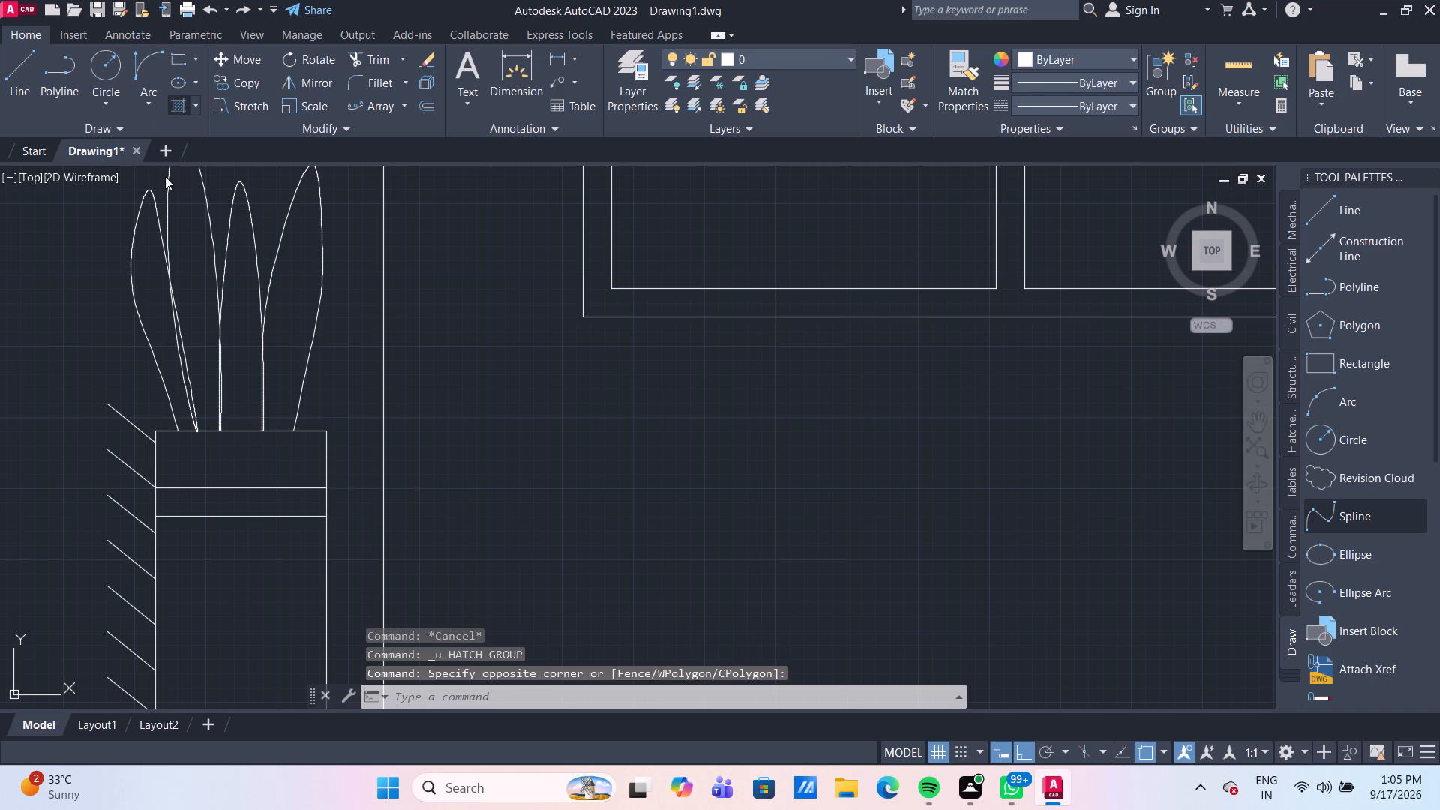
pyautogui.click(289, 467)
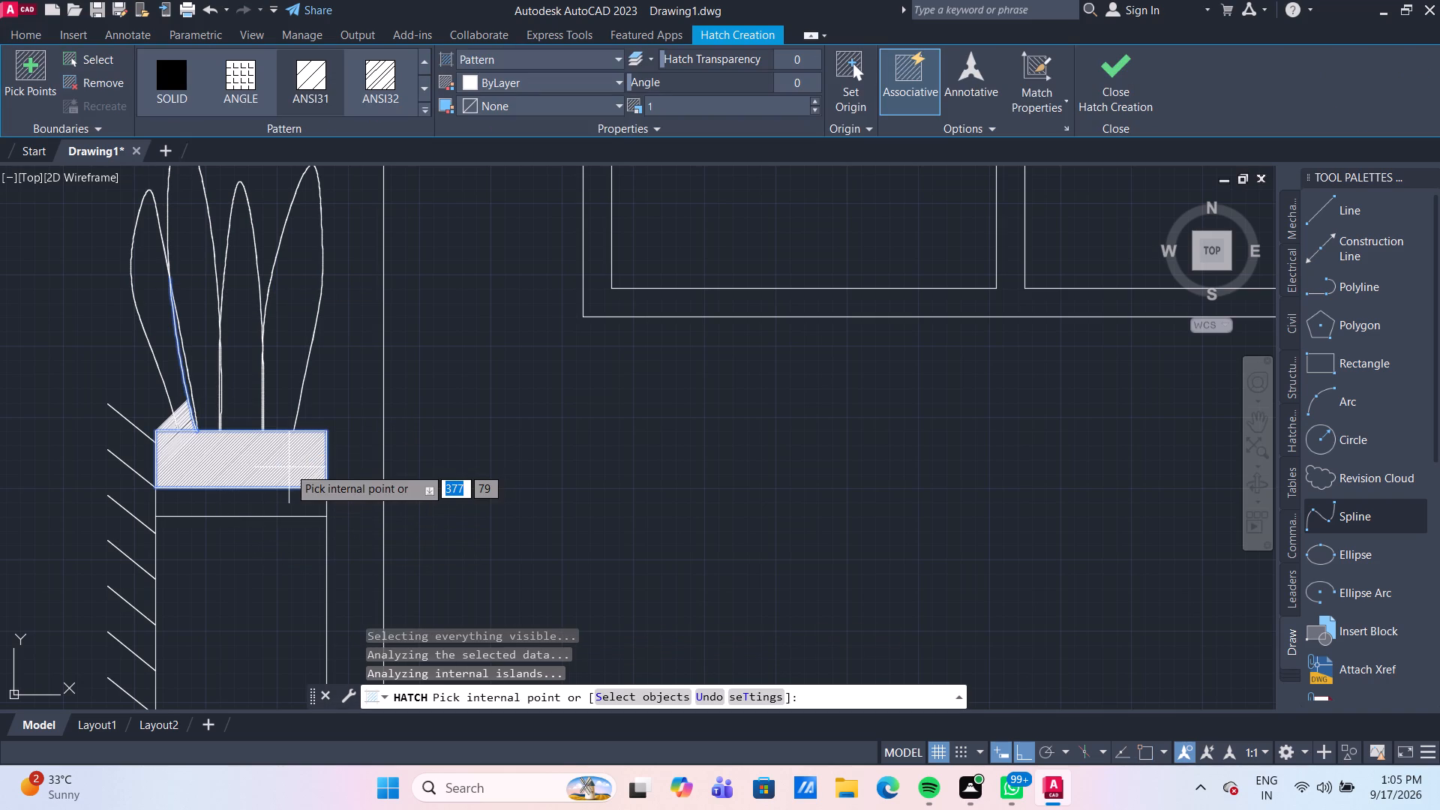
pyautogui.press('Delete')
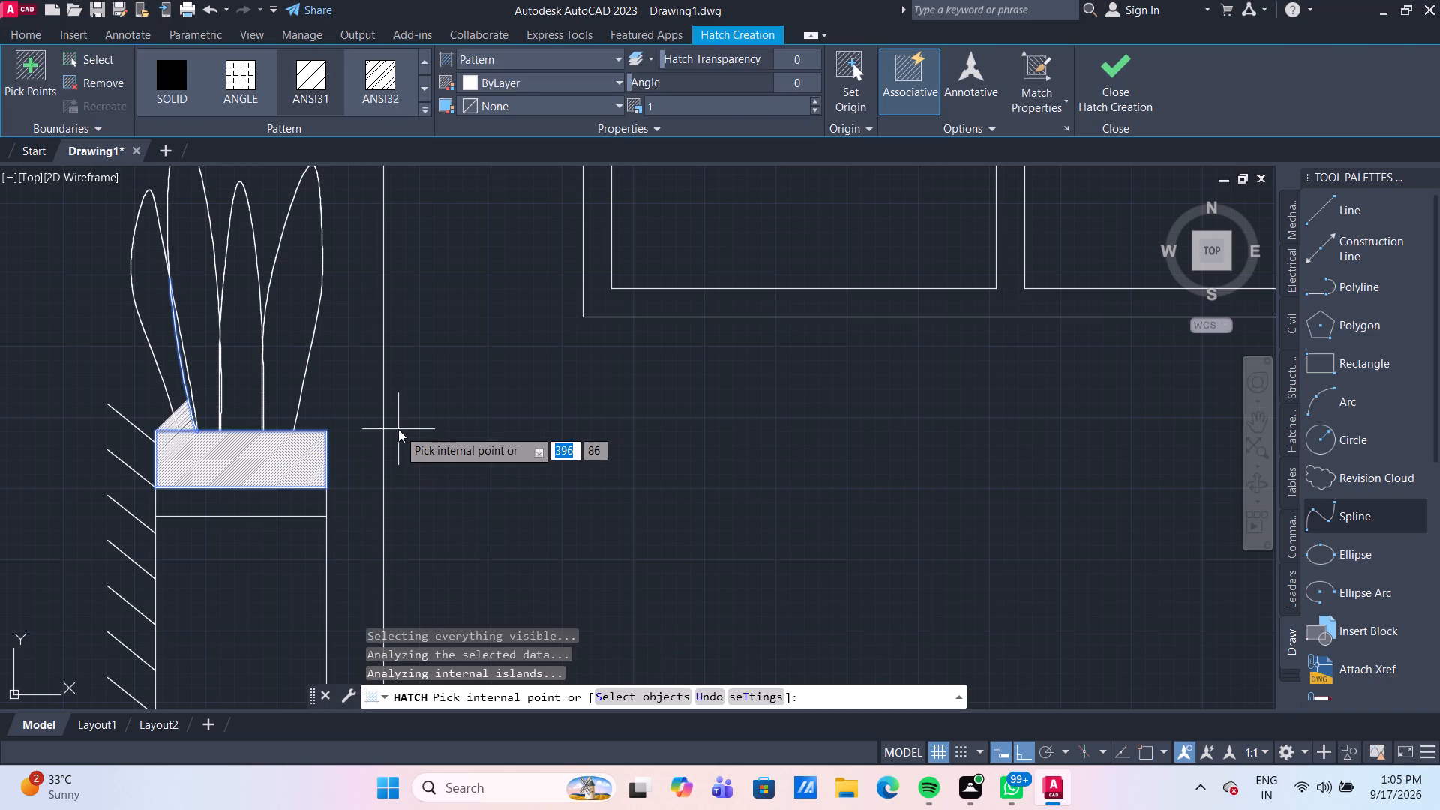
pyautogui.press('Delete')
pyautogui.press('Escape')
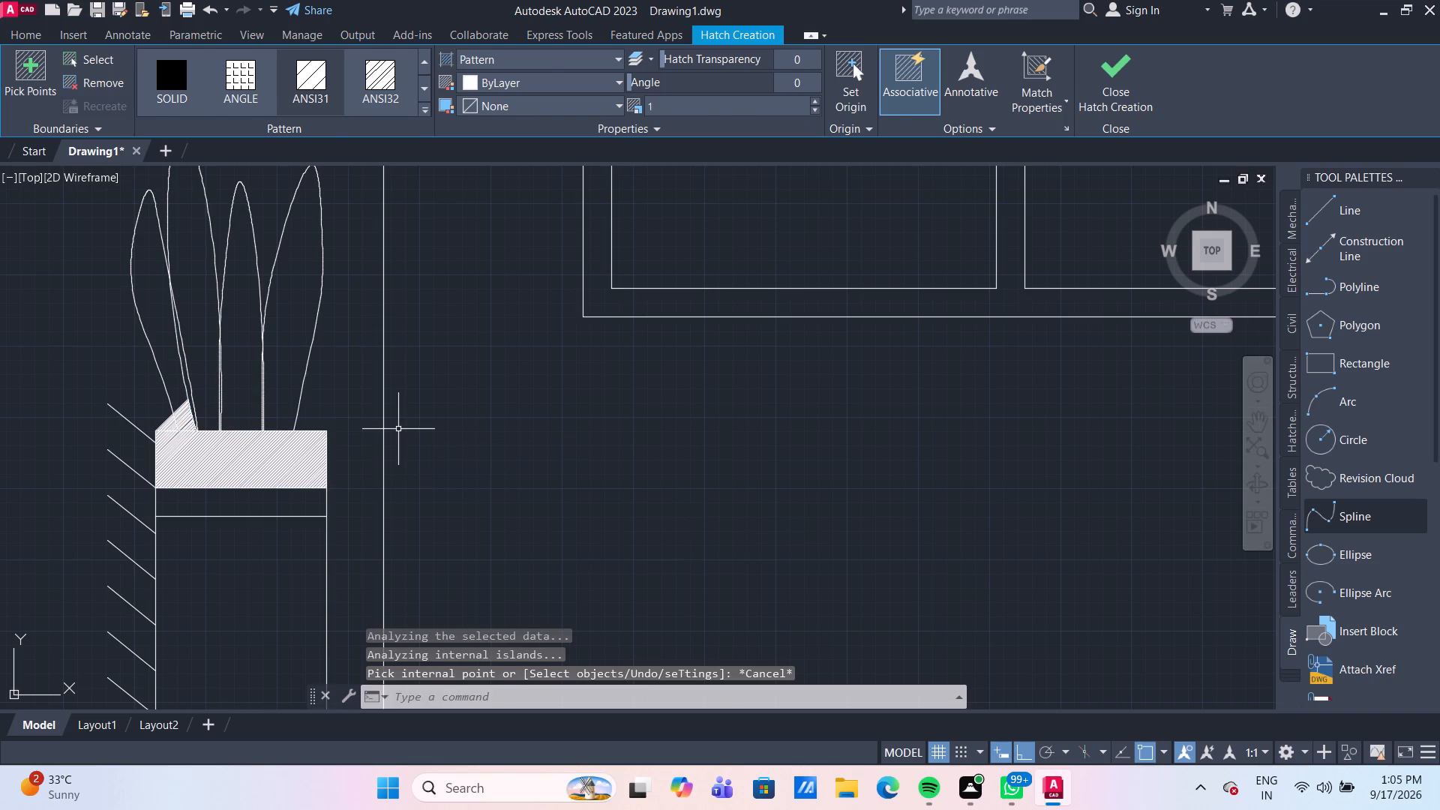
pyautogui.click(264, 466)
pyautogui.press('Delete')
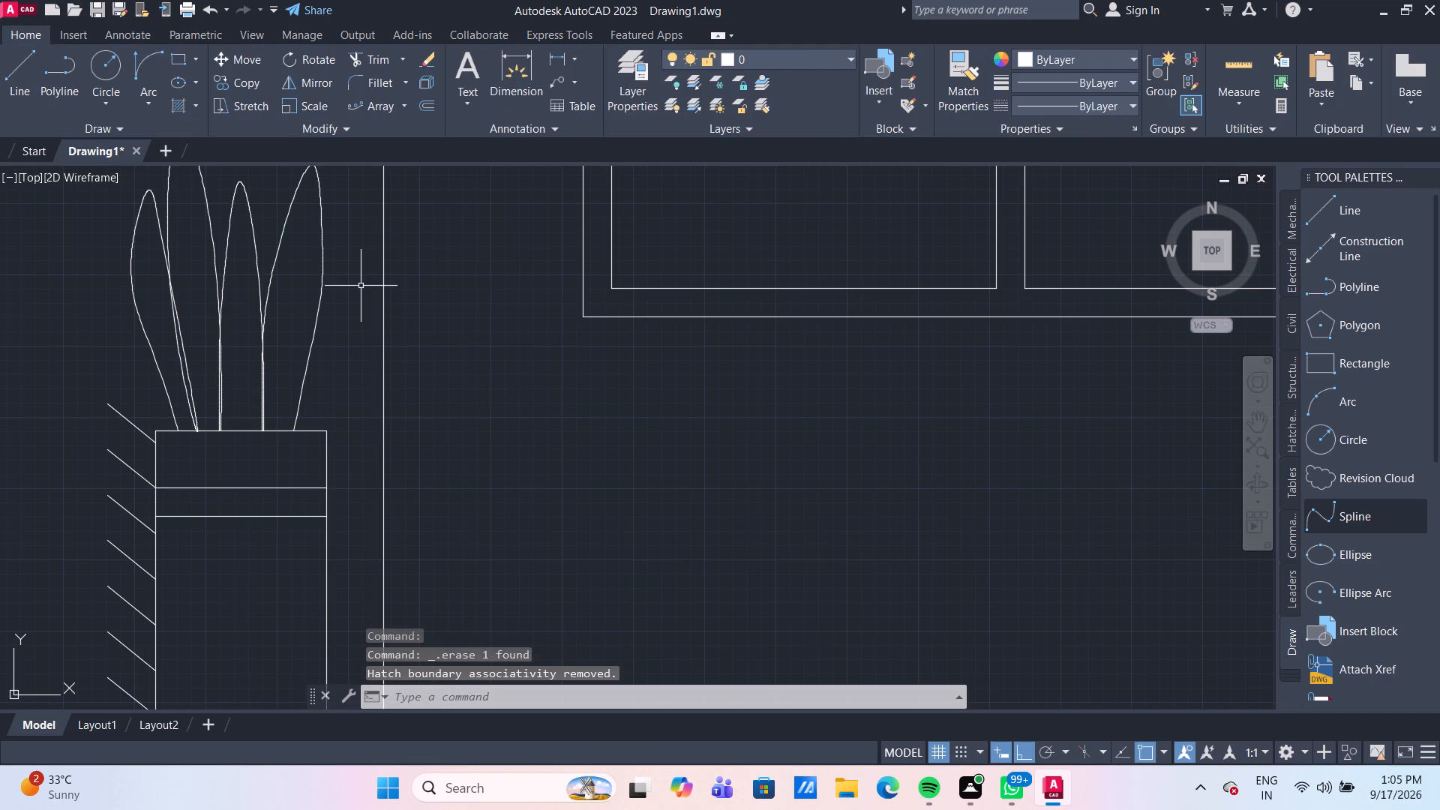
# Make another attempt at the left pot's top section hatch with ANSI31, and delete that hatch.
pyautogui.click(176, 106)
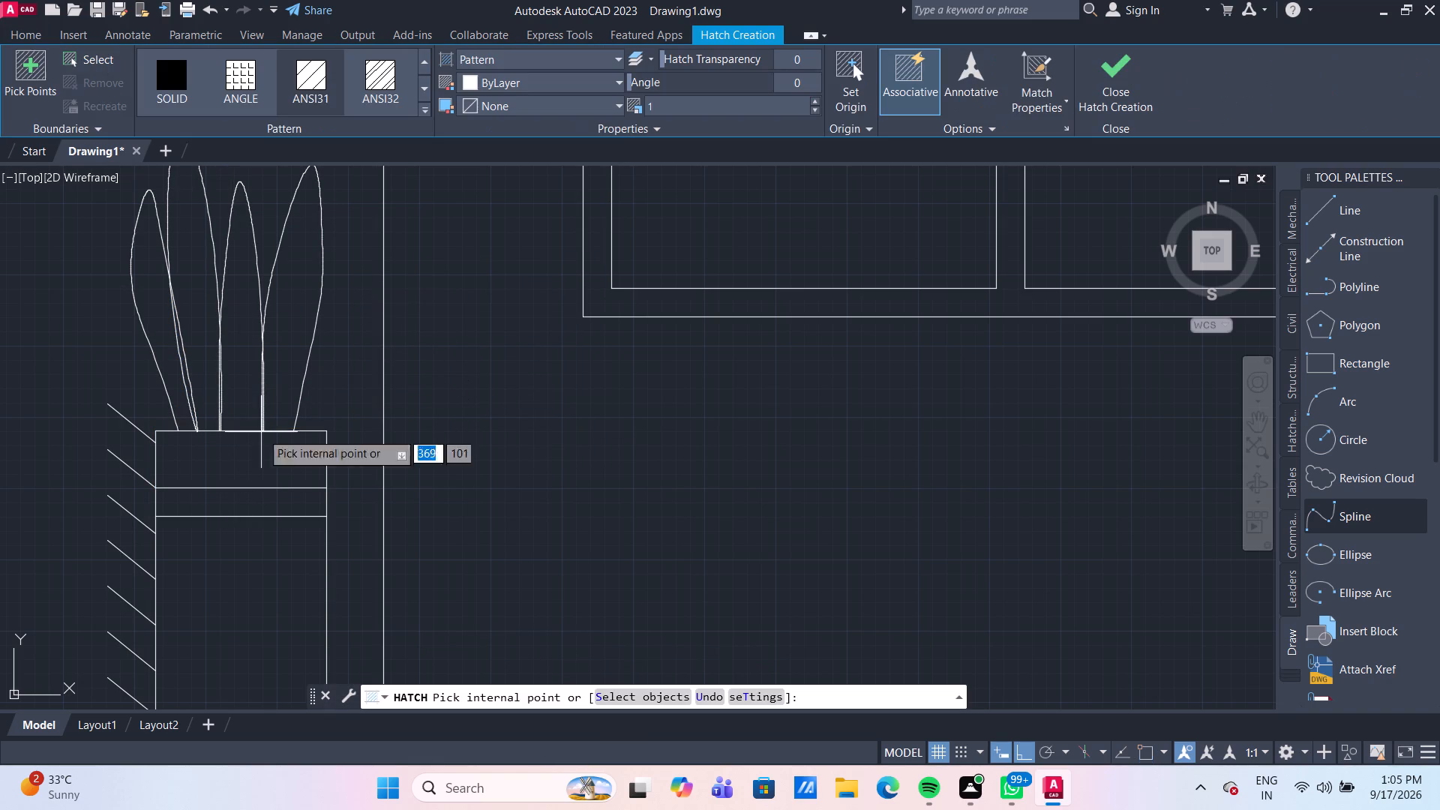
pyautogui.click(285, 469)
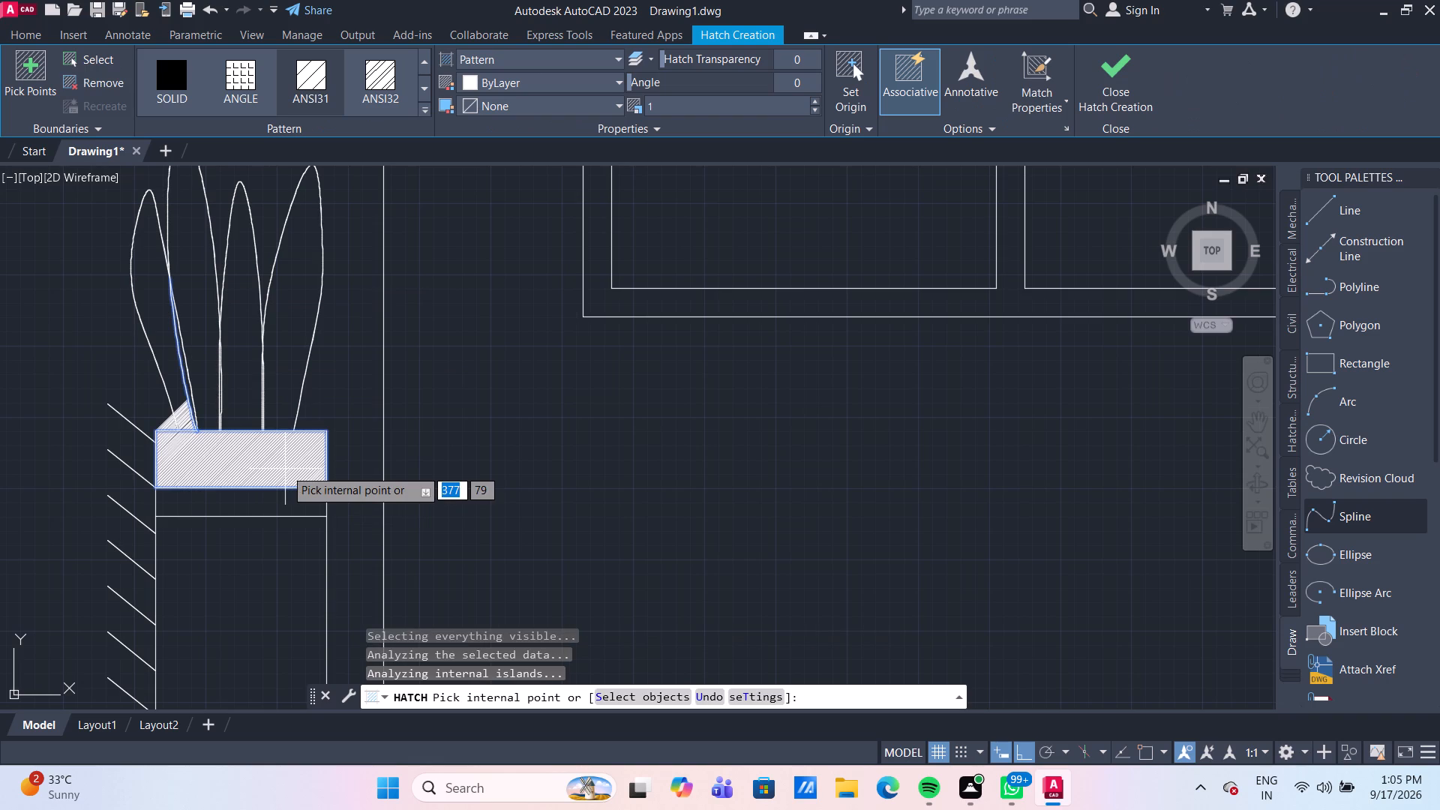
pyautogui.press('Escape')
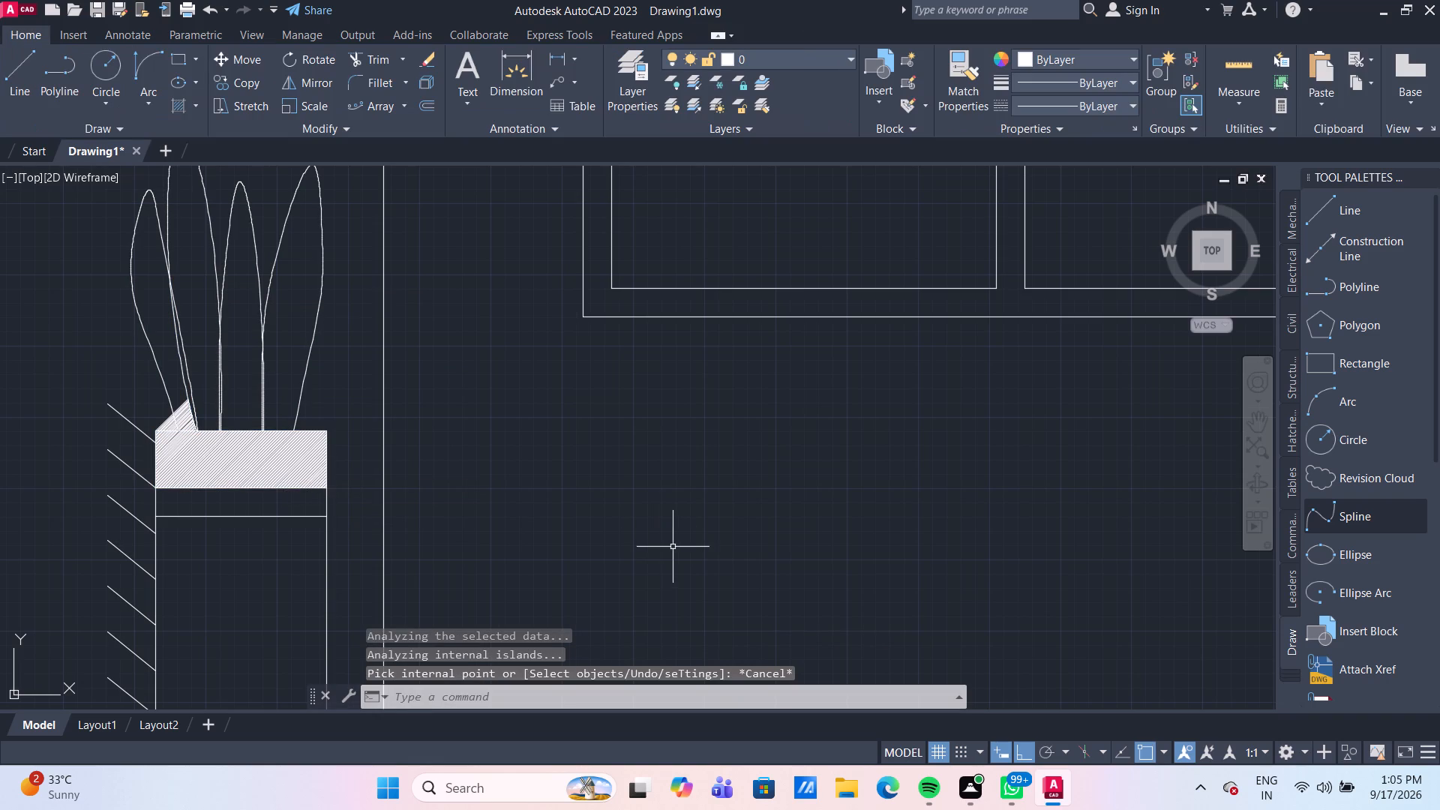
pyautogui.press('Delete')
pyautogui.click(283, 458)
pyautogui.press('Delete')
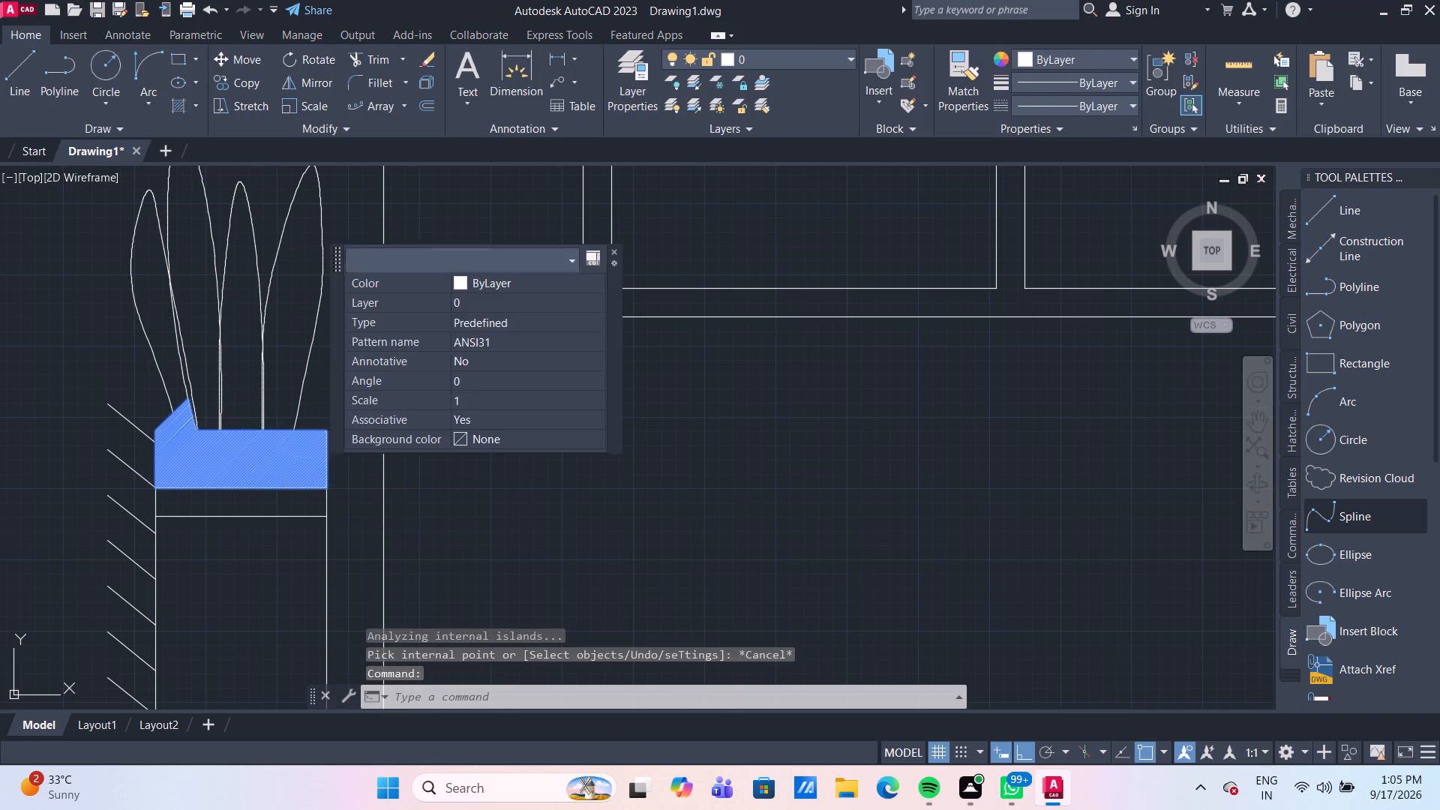
# Copy the right pot's vertical-line hatch and band hatch onto the left pot, aligning them by the upper right corner of the band.
pyautogui.scroll(-2, 319, 478)
pyautogui.scroll(-1, 718, 558)
pyautogui.moveTo(692, 541); pyautogui.dragTo(468, 469, button='middle')
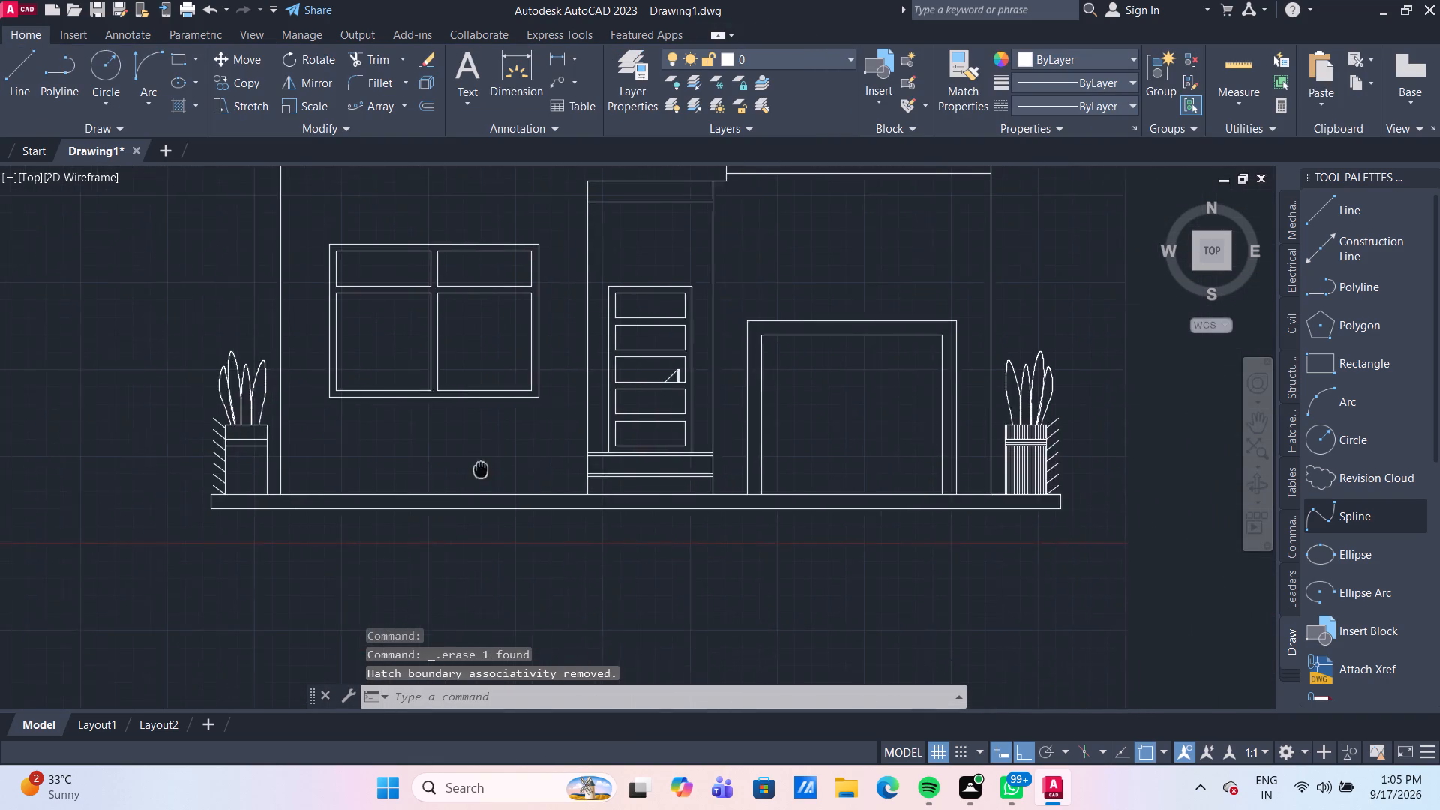
pyautogui.scroll(2, 892, 482)
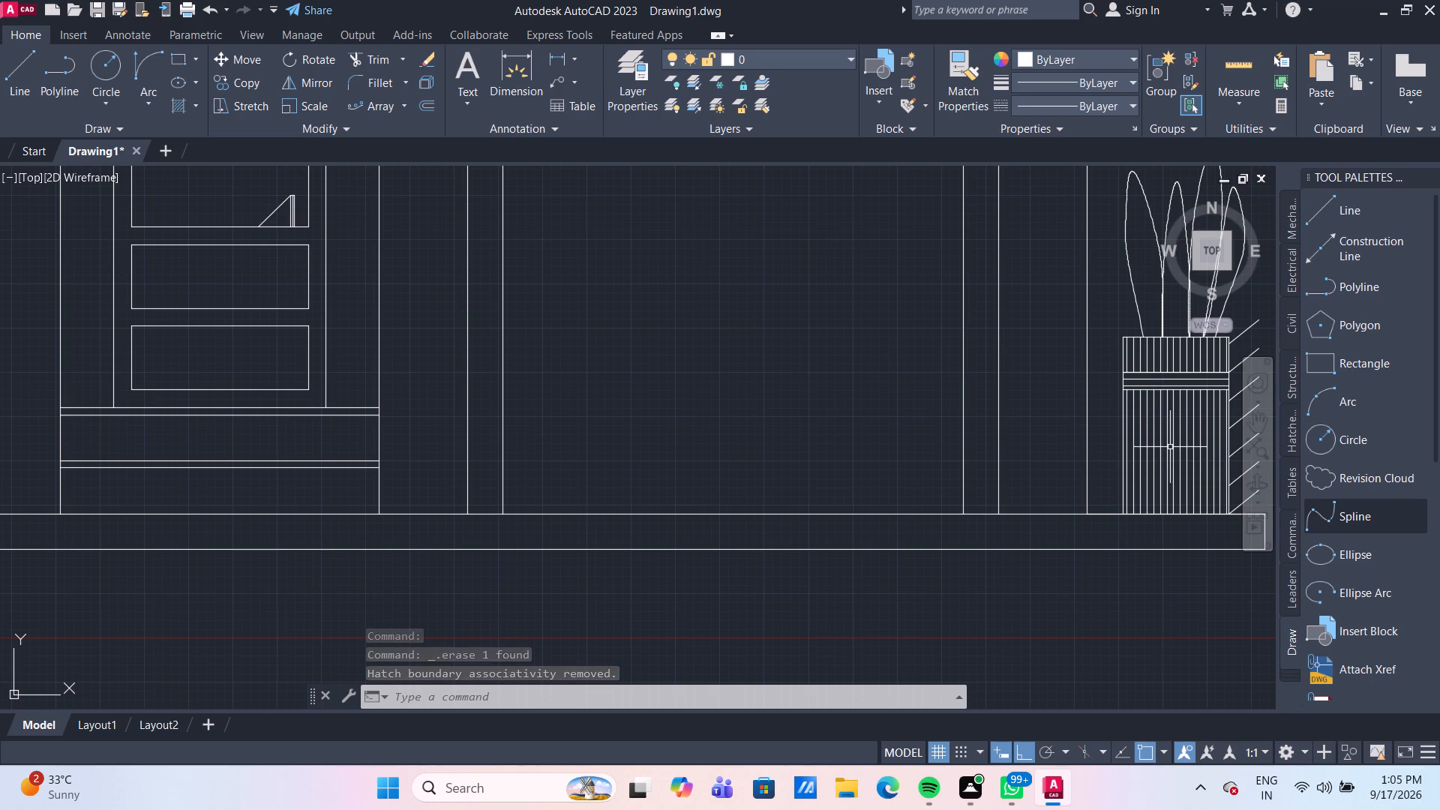
pyautogui.click(1170, 447)
pyautogui.click(1174, 422)
pyautogui.click(1198, 430)
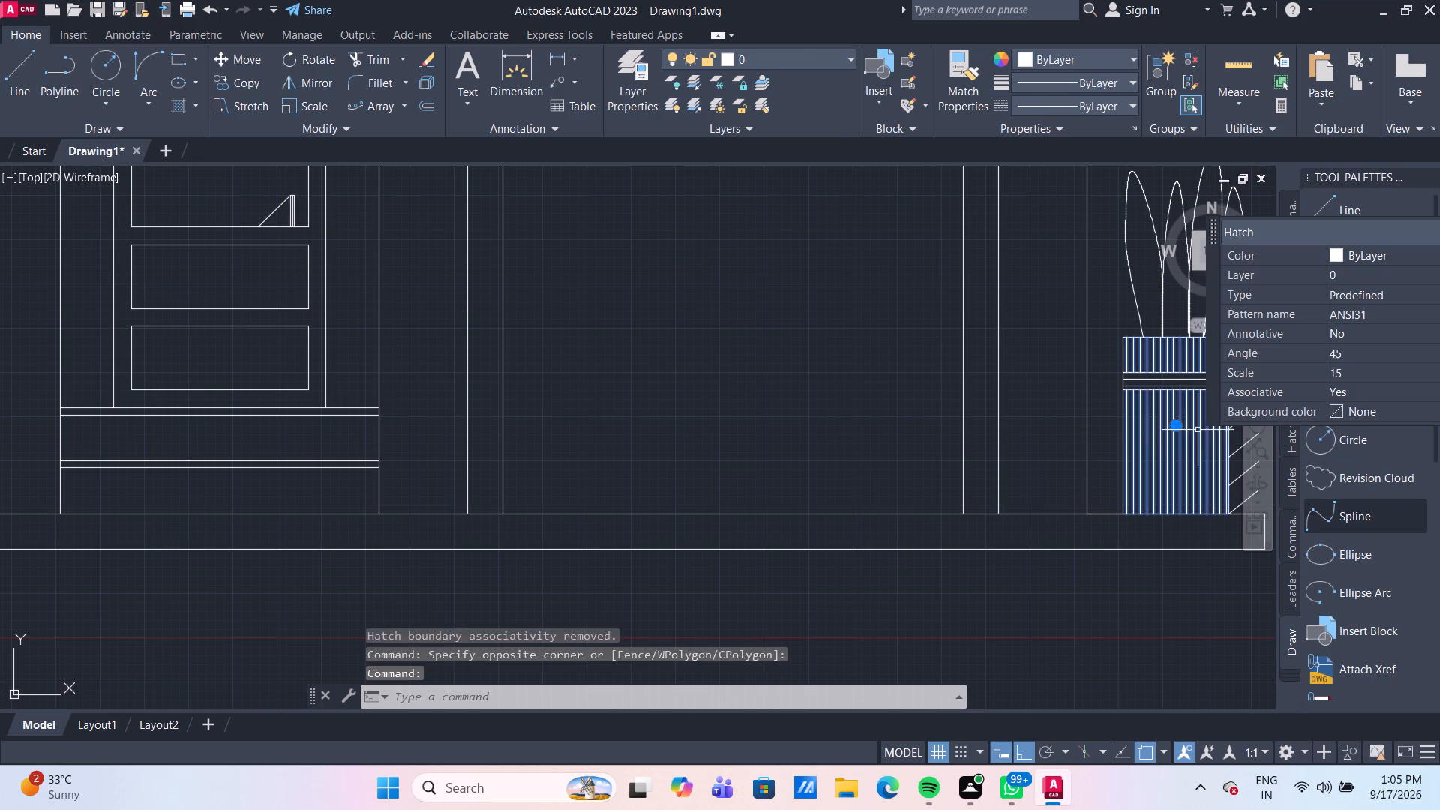
pyautogui.click(1171, 383)
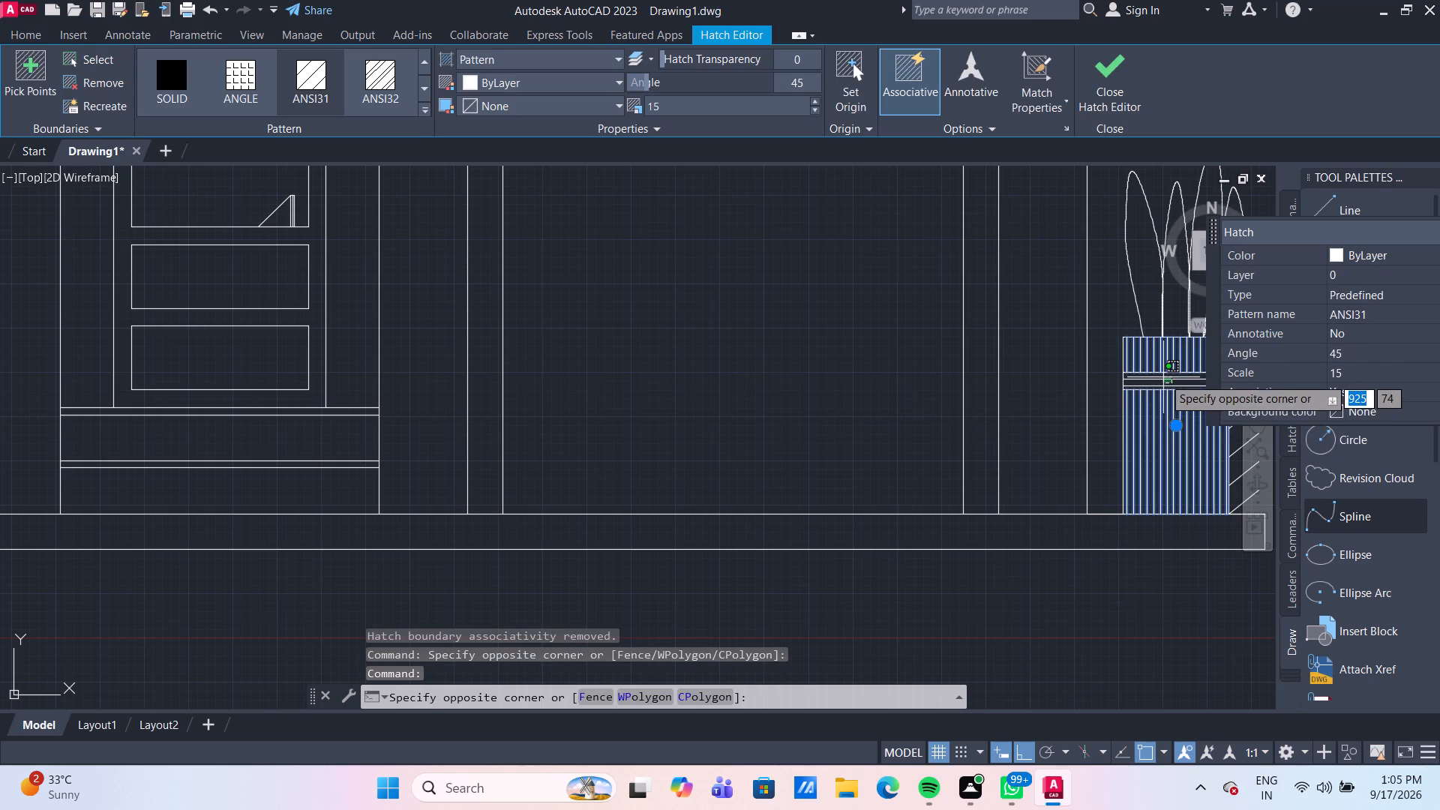
pyautogui.click(1163, 377)
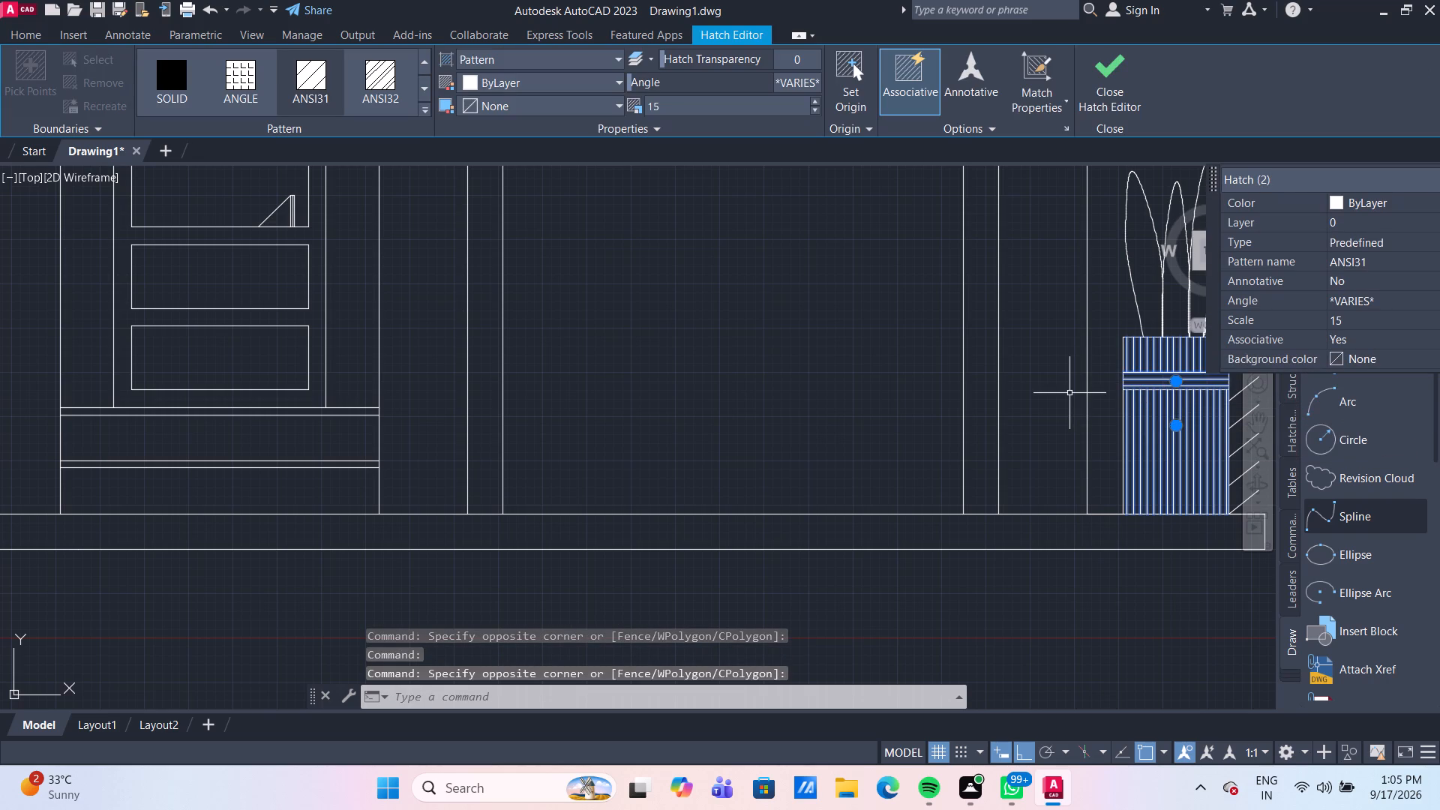
pyautogui.write('CO')
pyautogui.press('Return')
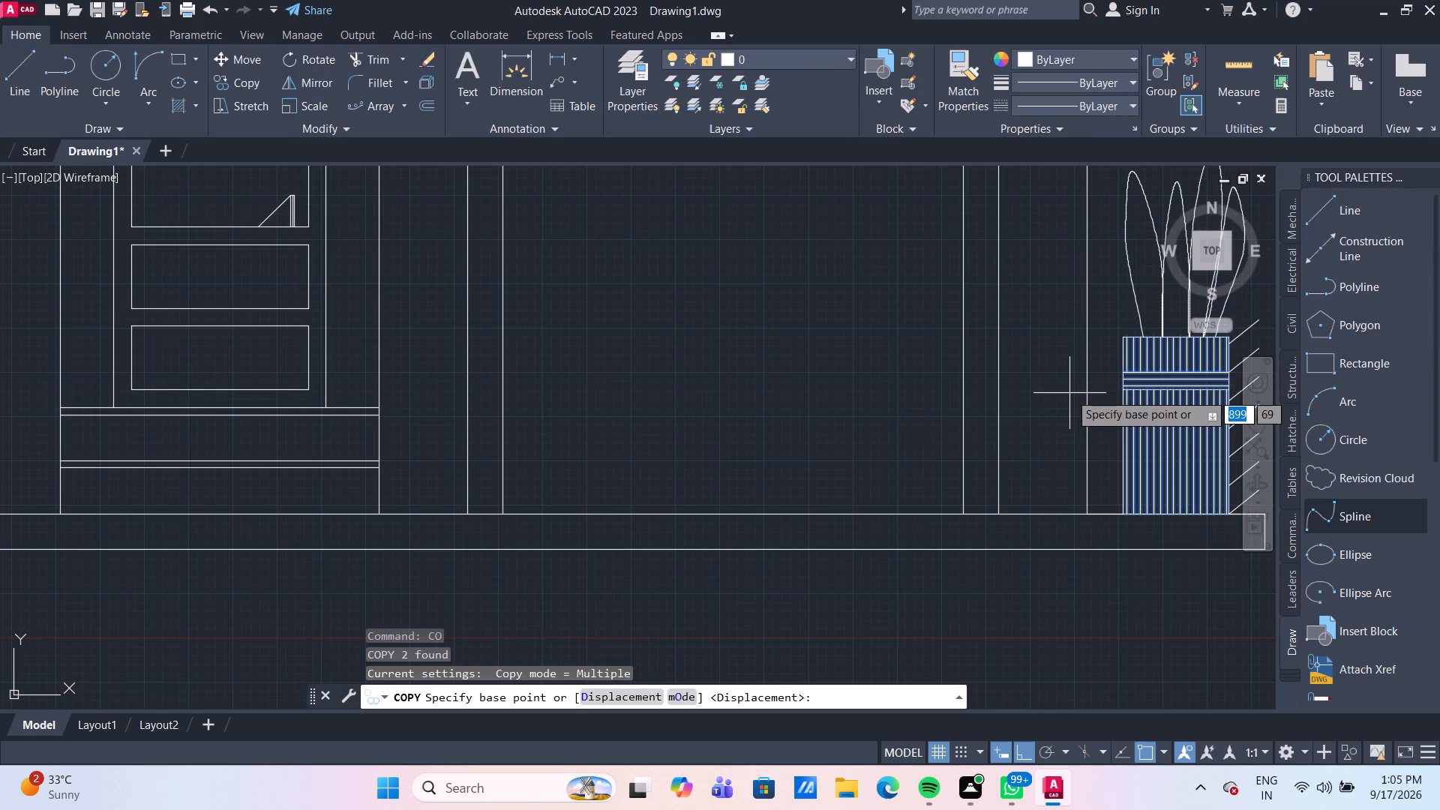
pyautogui.scroll(2, 1144, 484)
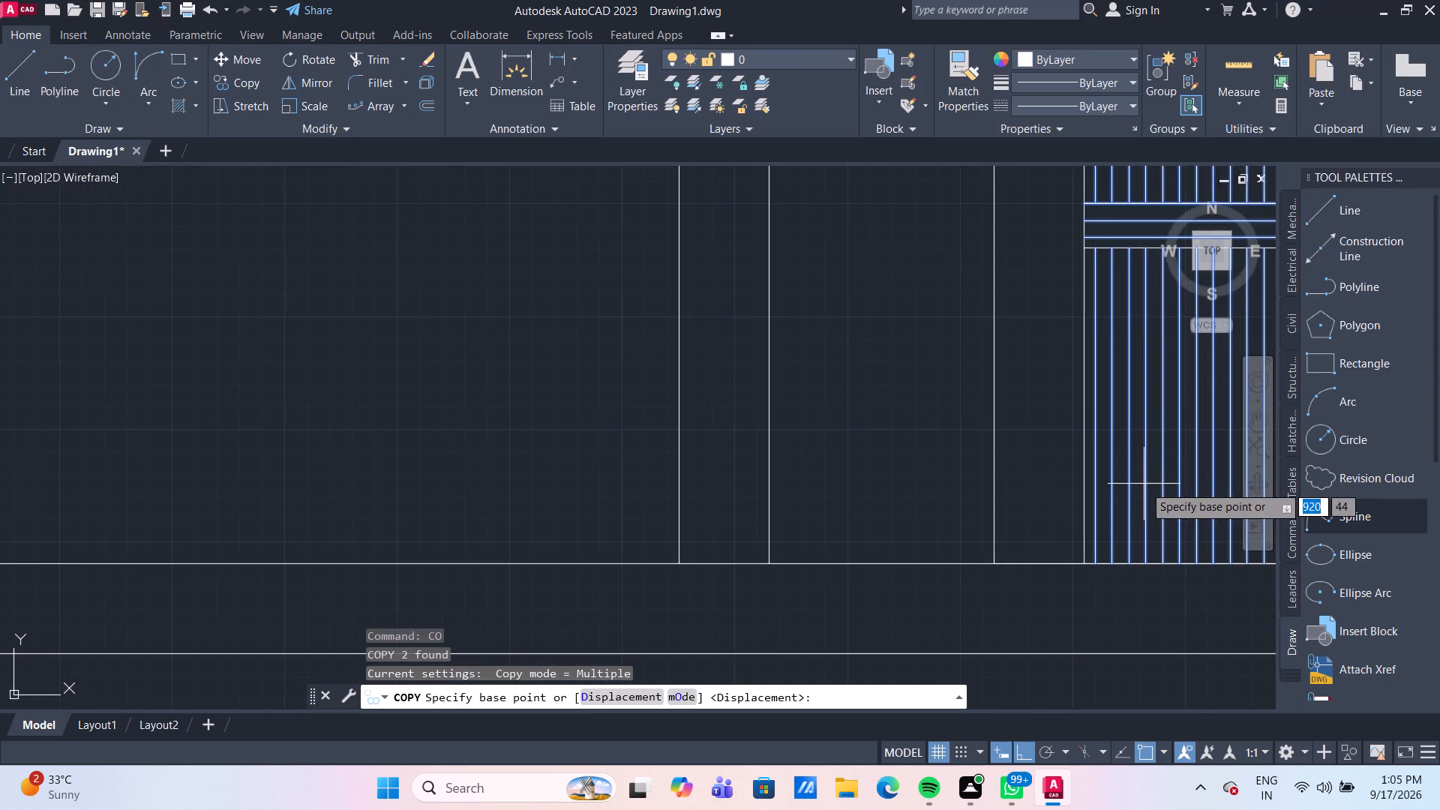
pyautogui.moveTo(1147, 491); pyautogui.dragTo(807, 514, button='middle')
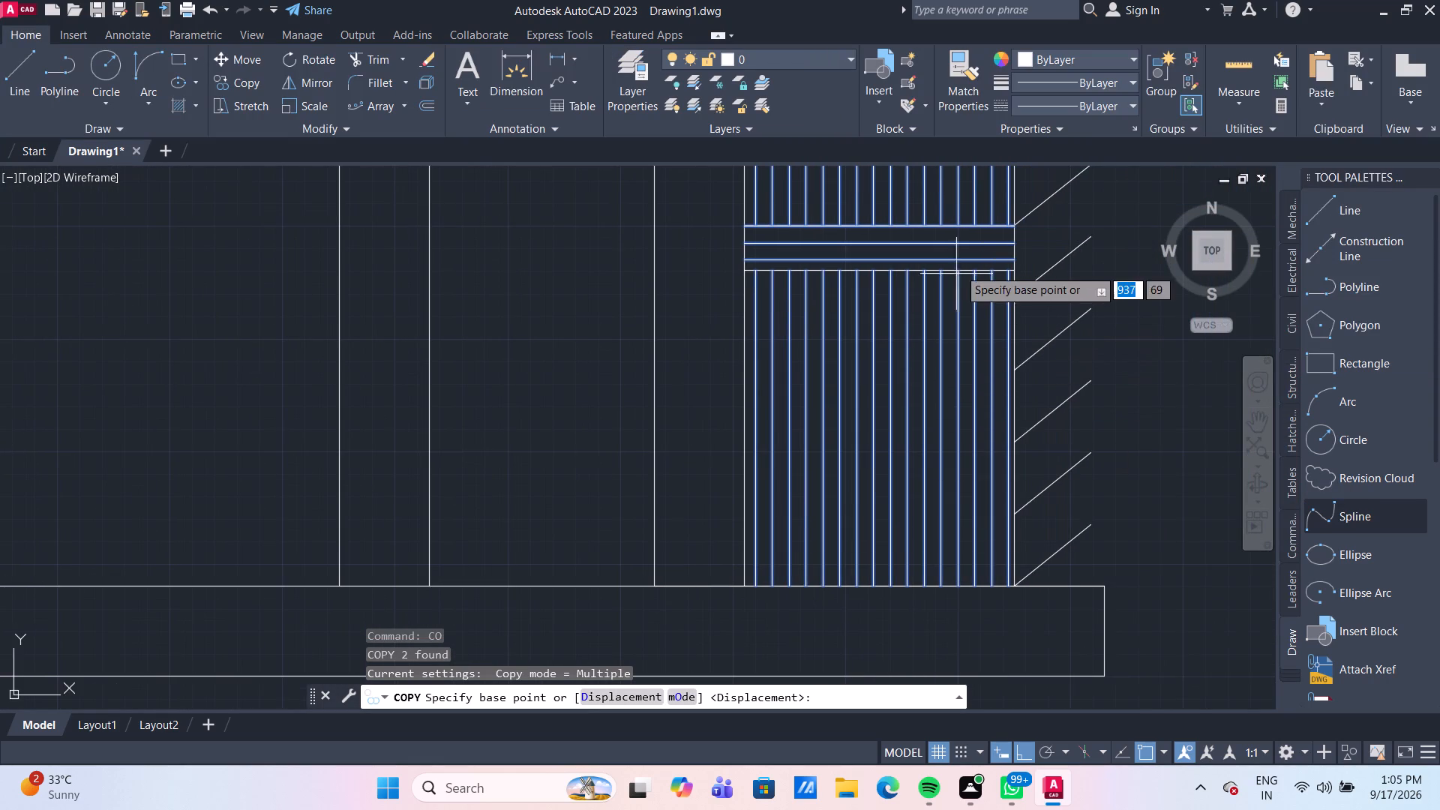
pyautogui.scroll(1, 972, 238)
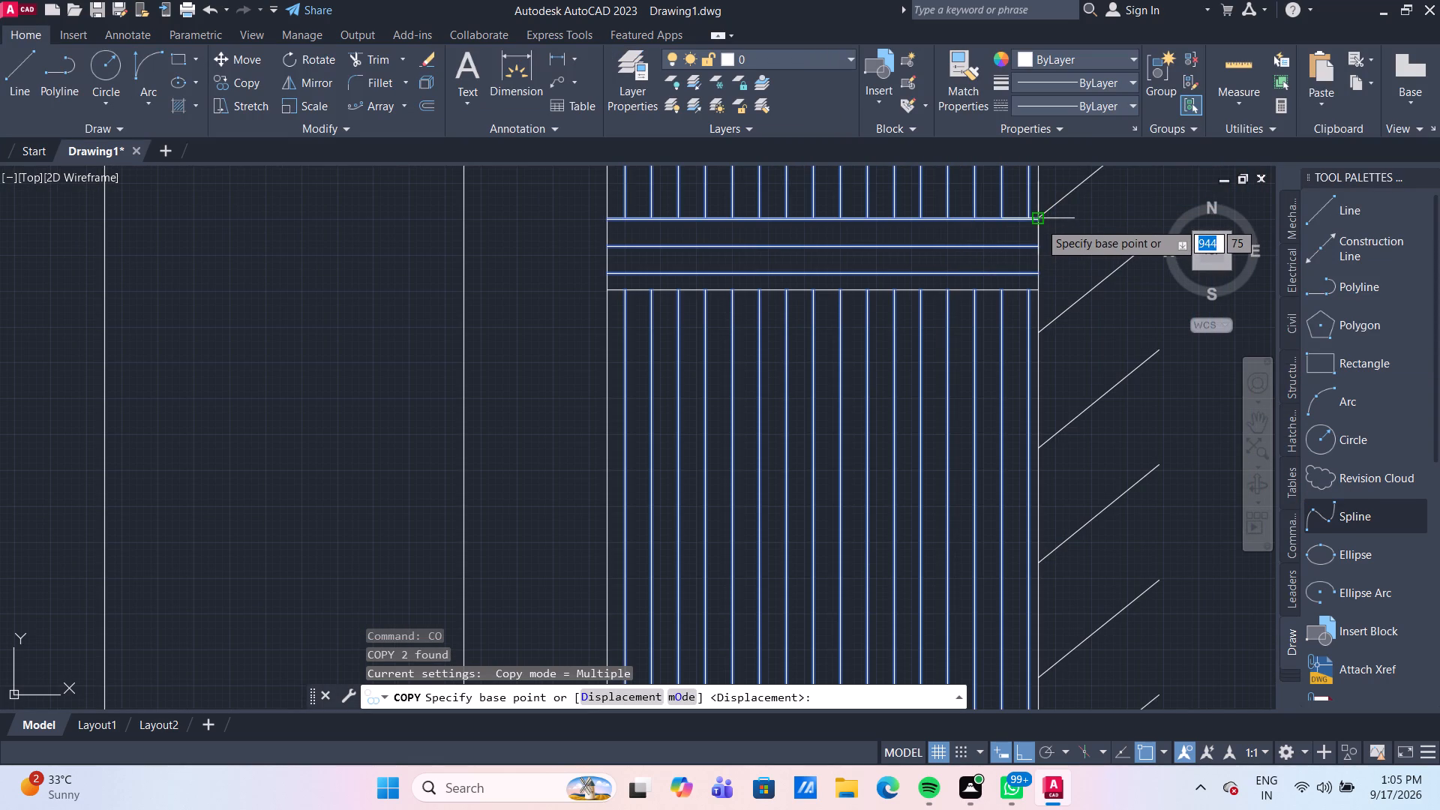
pyautogui.scroll(2, 1040, 223)
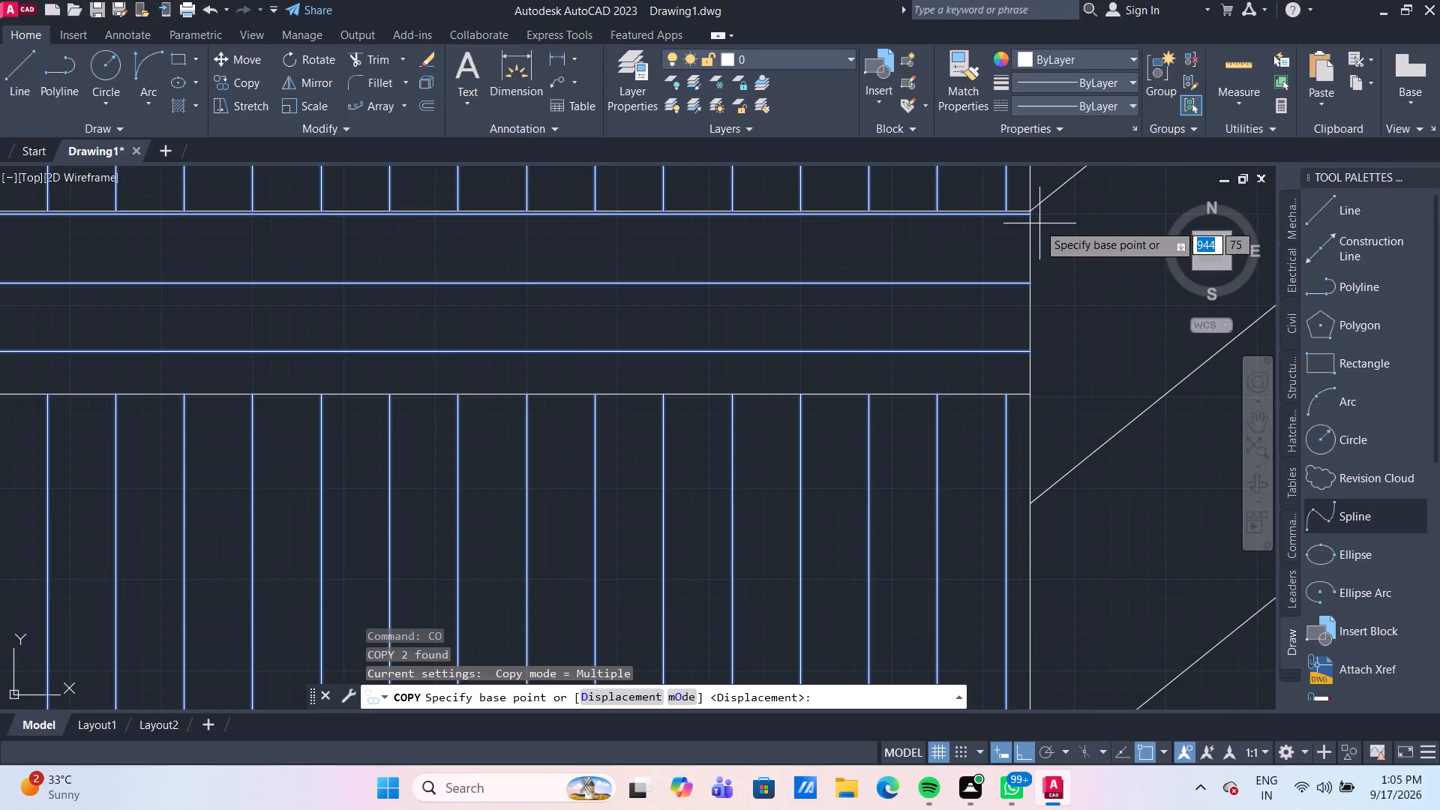
pyautogui.click(1028, 215)
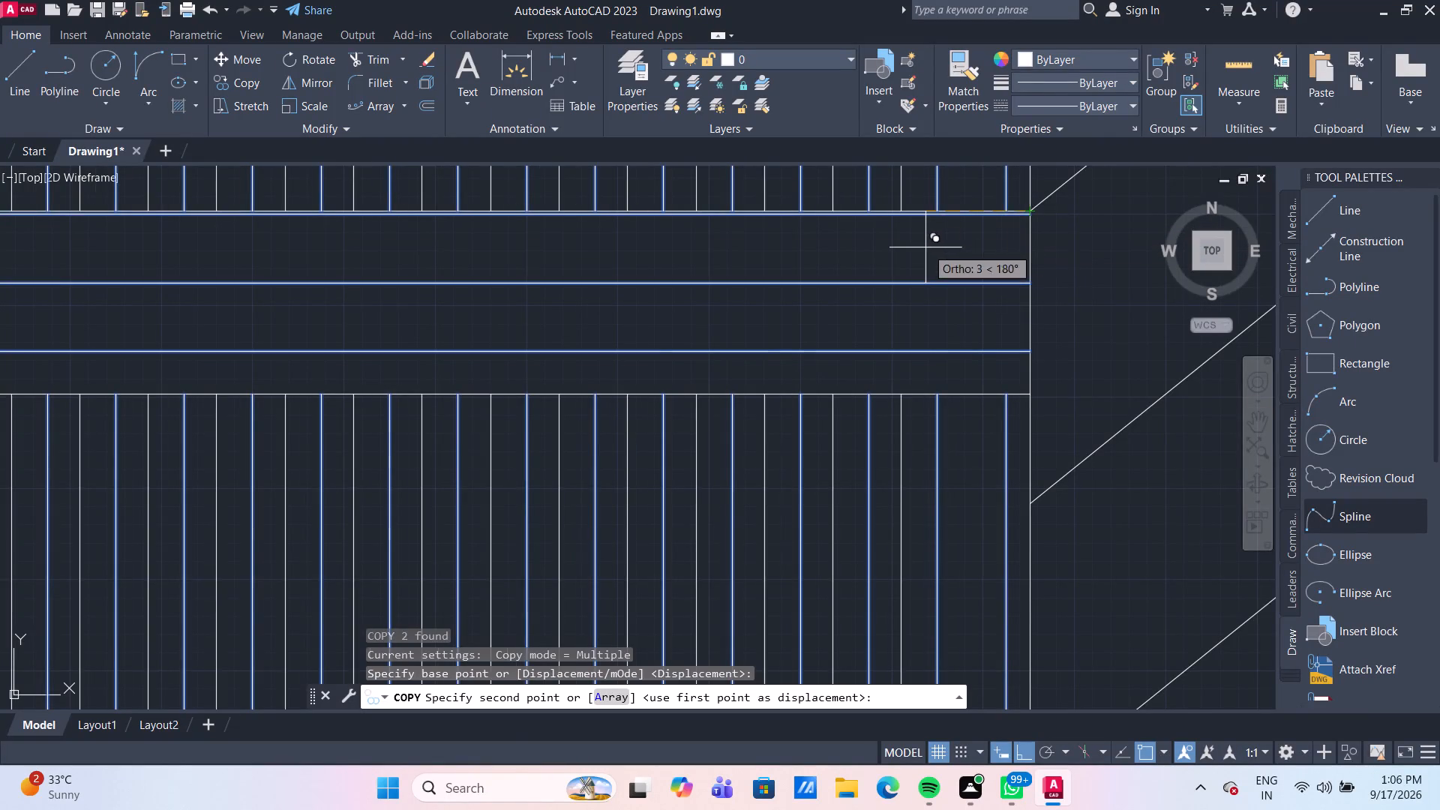
pyautogui.scroll(-3, 912, 259)
pyautogui.moveTo(858, 298); pyautogui.dragTo(988, 277, button='middle')
pyautogui.moveTo(589, 277); pyautogui.dragTo(614, 277, button='middle')
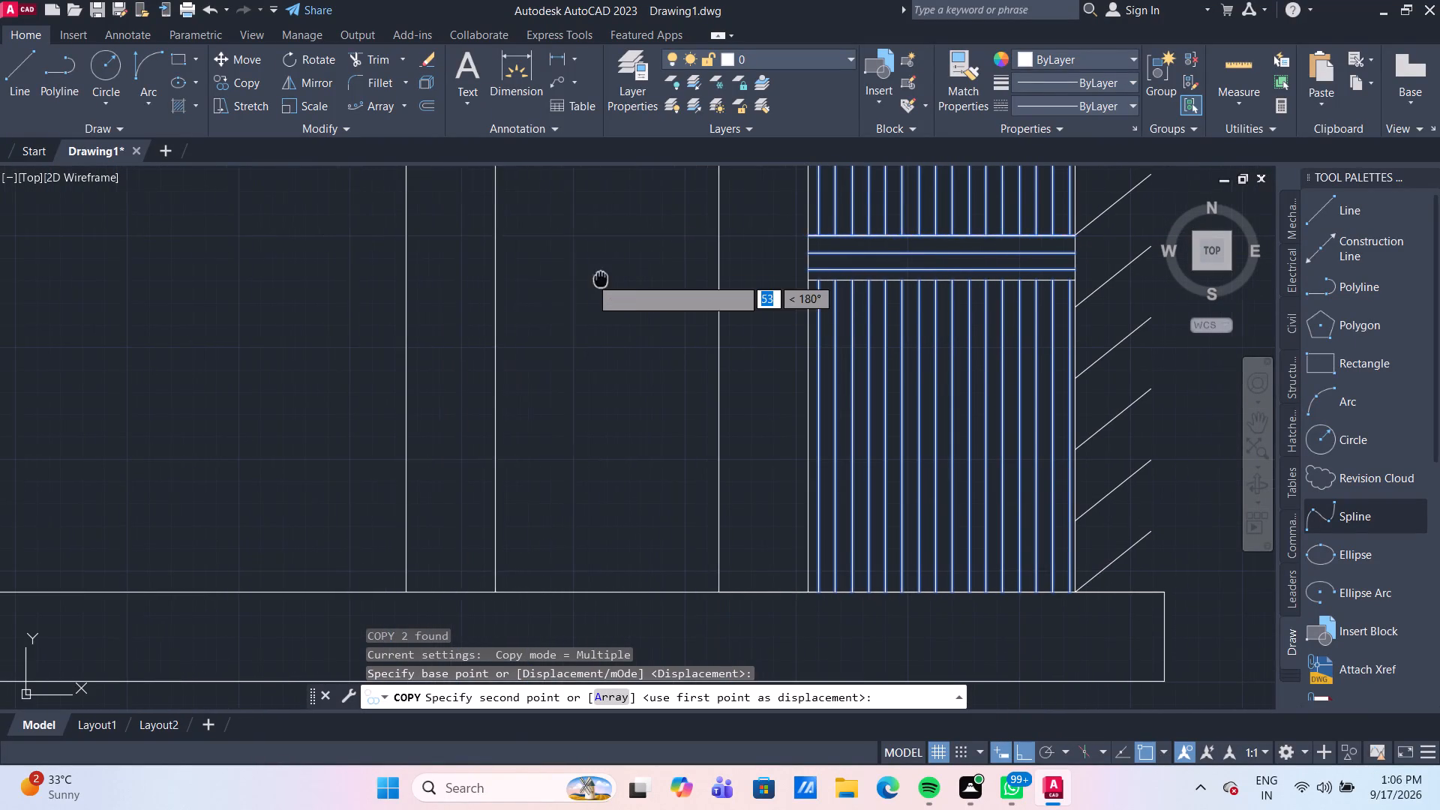
pyautogui.moveTo(614, 277); pyautogui.dragTo(936, 277, button='middle')
pyautogui.scroll(-3, 935, 283)
pyautogui.moveTo(486, 321); pyautogui.dragTo(757, 323, button='middle')
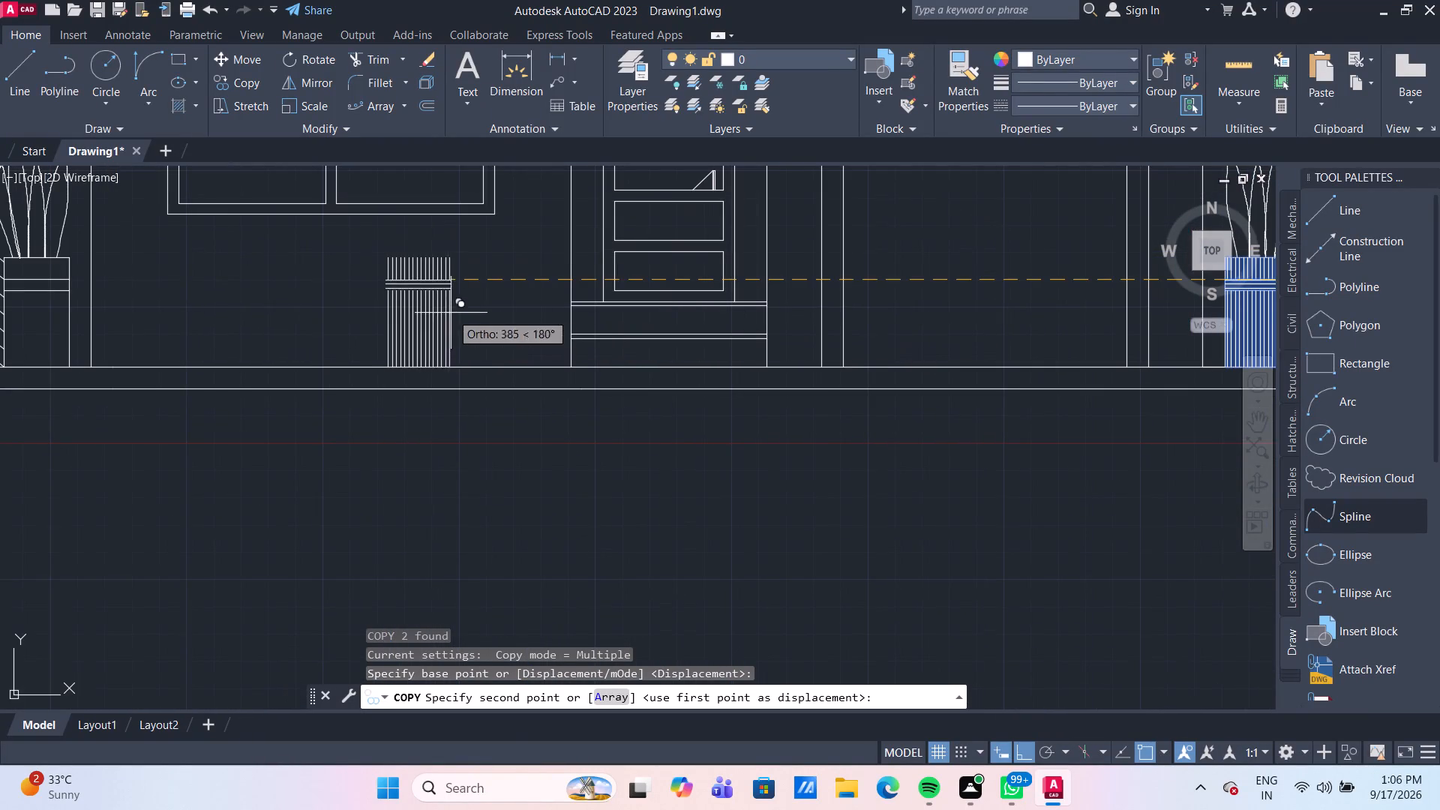
pyautogui.moveTo(160, 306); pyautogui.dragTo(391, 363, button='middle')
pyautogui.scroll(3, 364, 360)
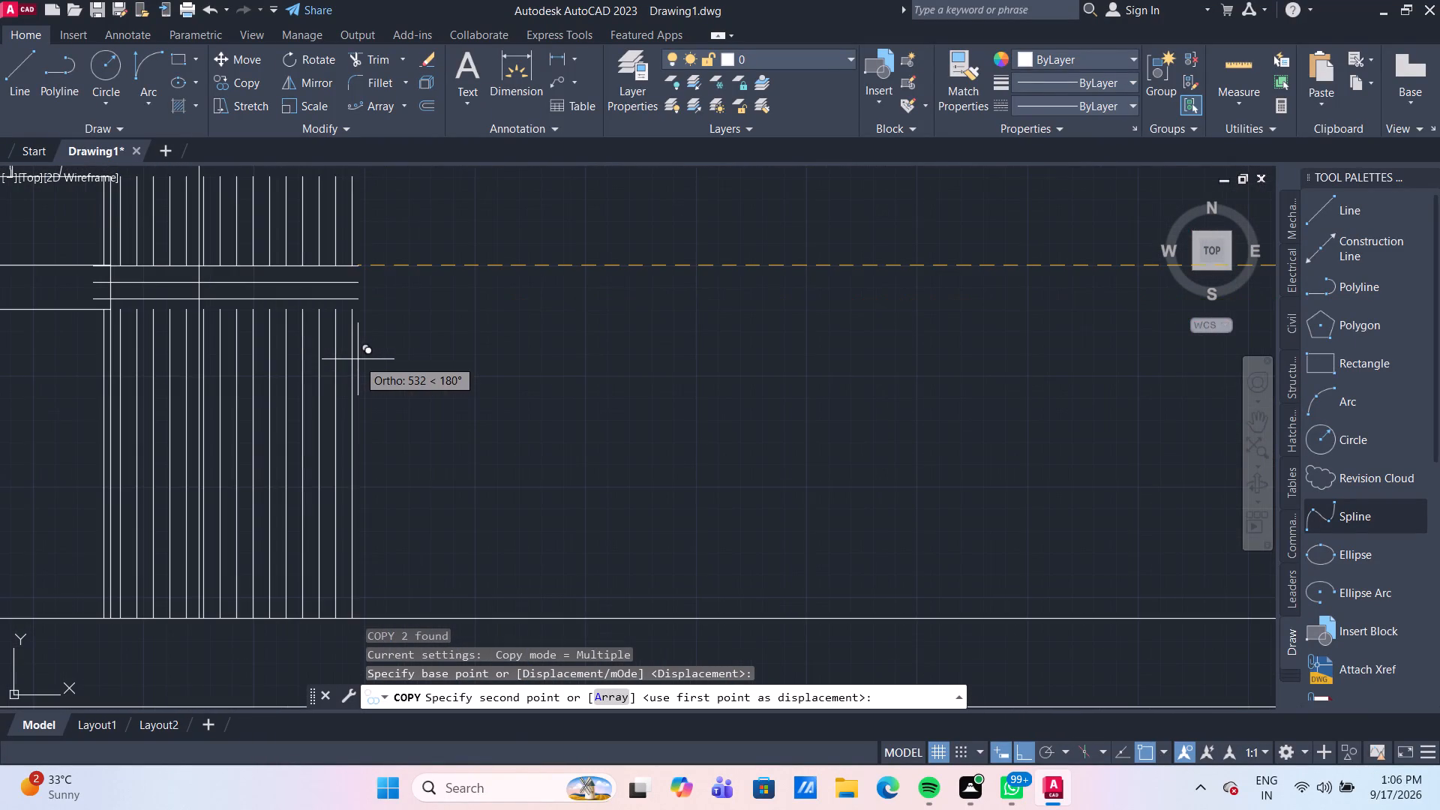
pyautogui.moveTo(321, 340); pyautogui.dragTo(408, 352, button='middle')
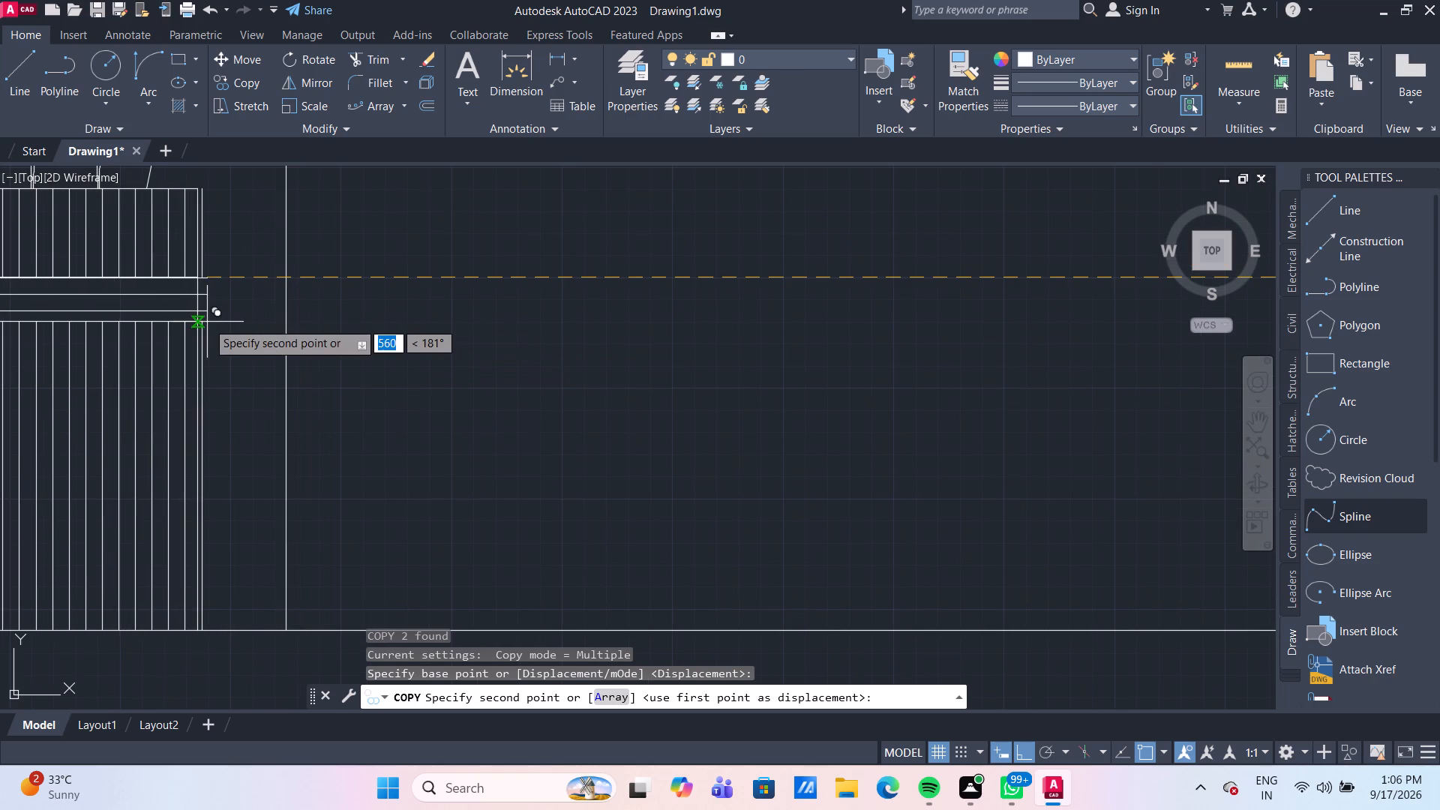
pyautogui.click(193, 319)
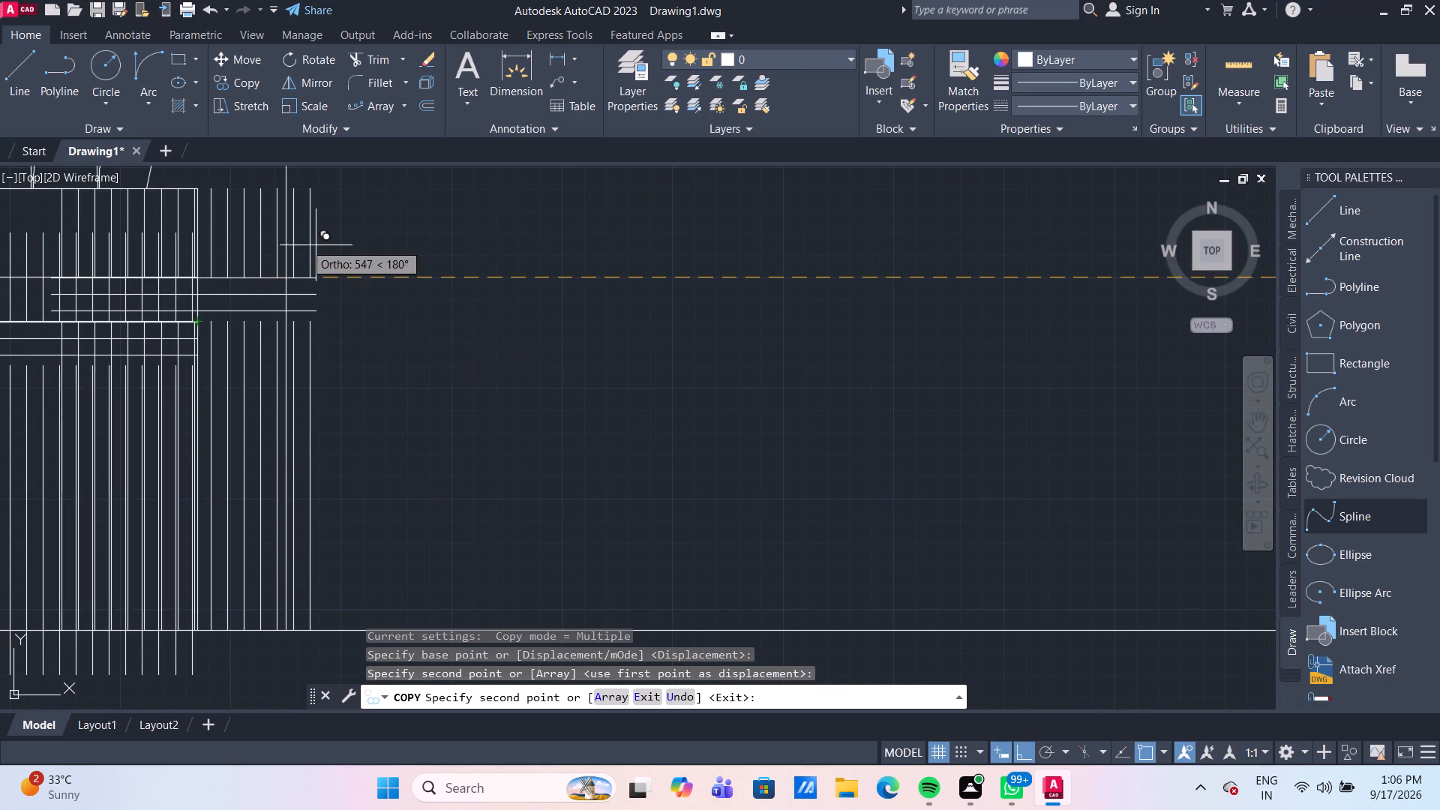
pyautogui.click(198, 274)
pyautogui.press('Escape')
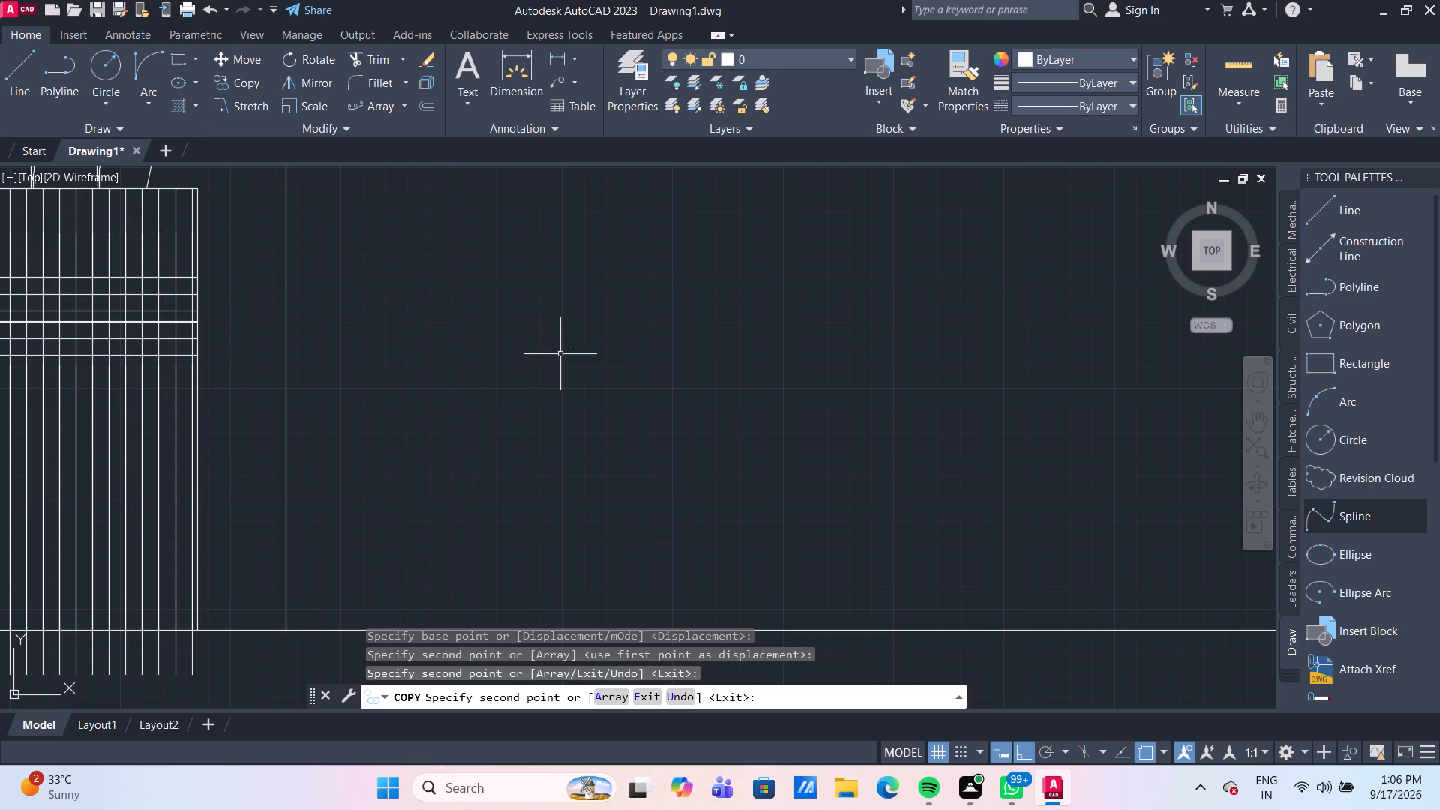
# Erase the misplaced lower copies of the vertical-line hatch and the band hatch on the left pot.
pyautogui.moveTo(415, 441); pyautogui.dragTo(475, 356, button='middle')
pyautogui.scroll(-1, 312, 476)
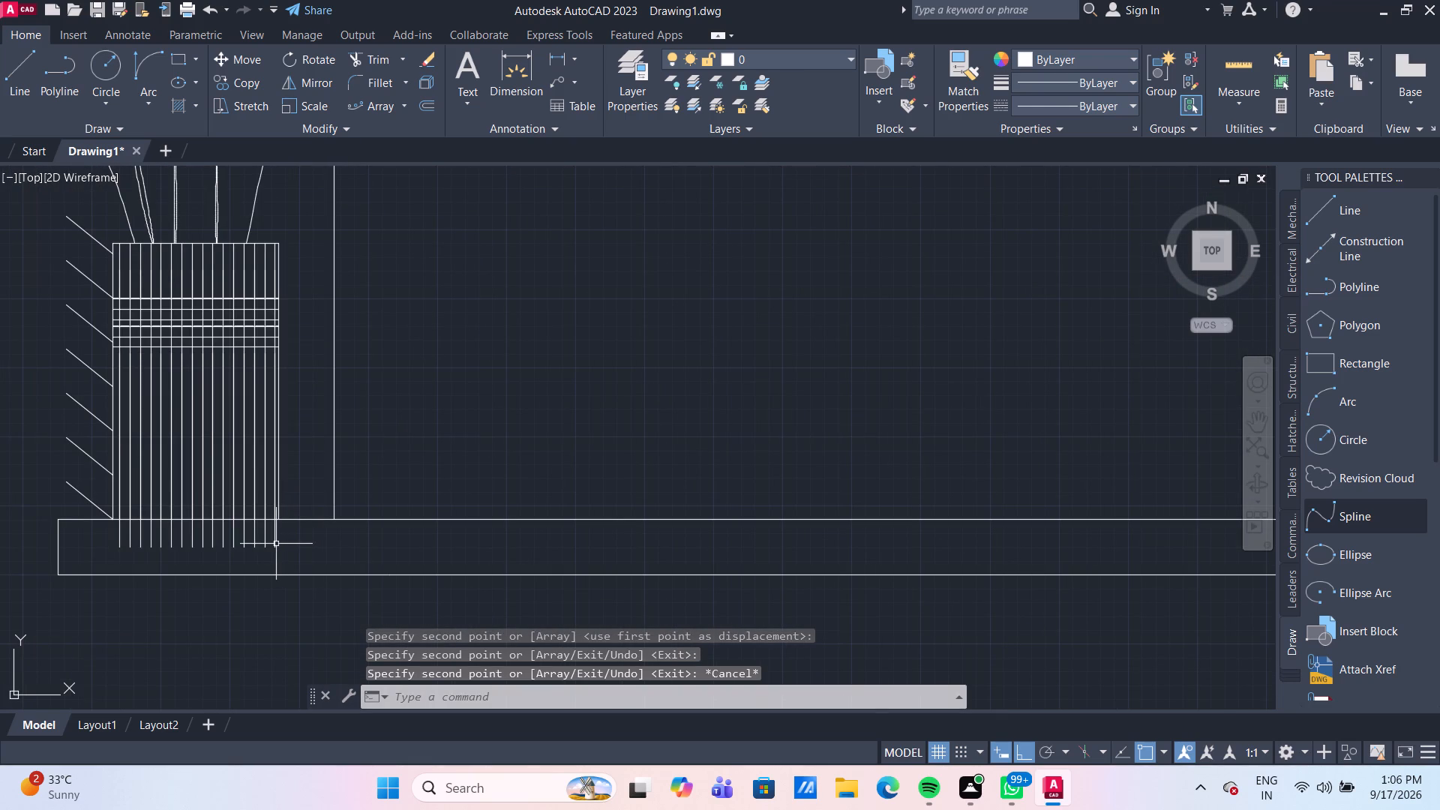
pyautogui.click(276, 544)
pyautogui.press('Delete')
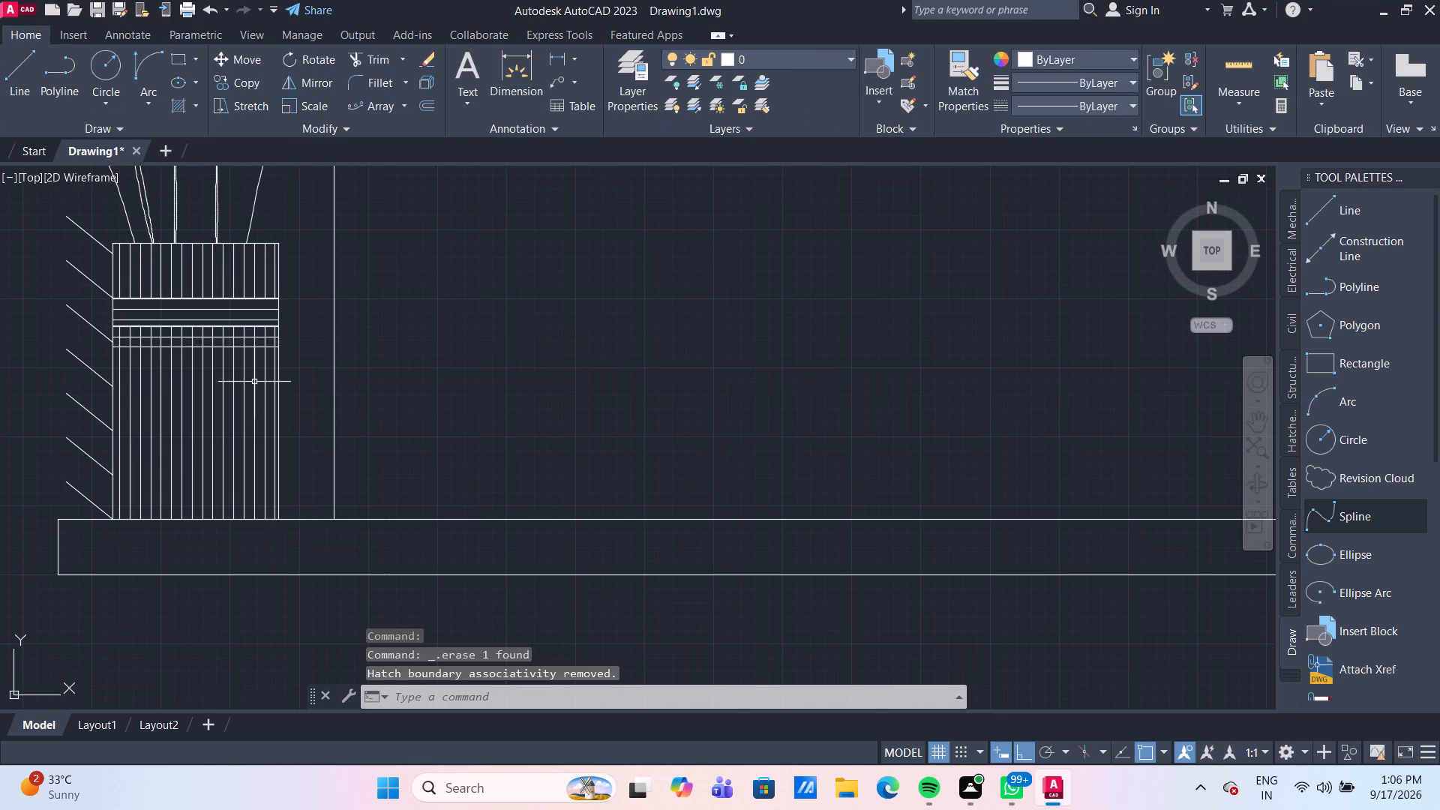
pyautogui.scroll(1, 301, 331)
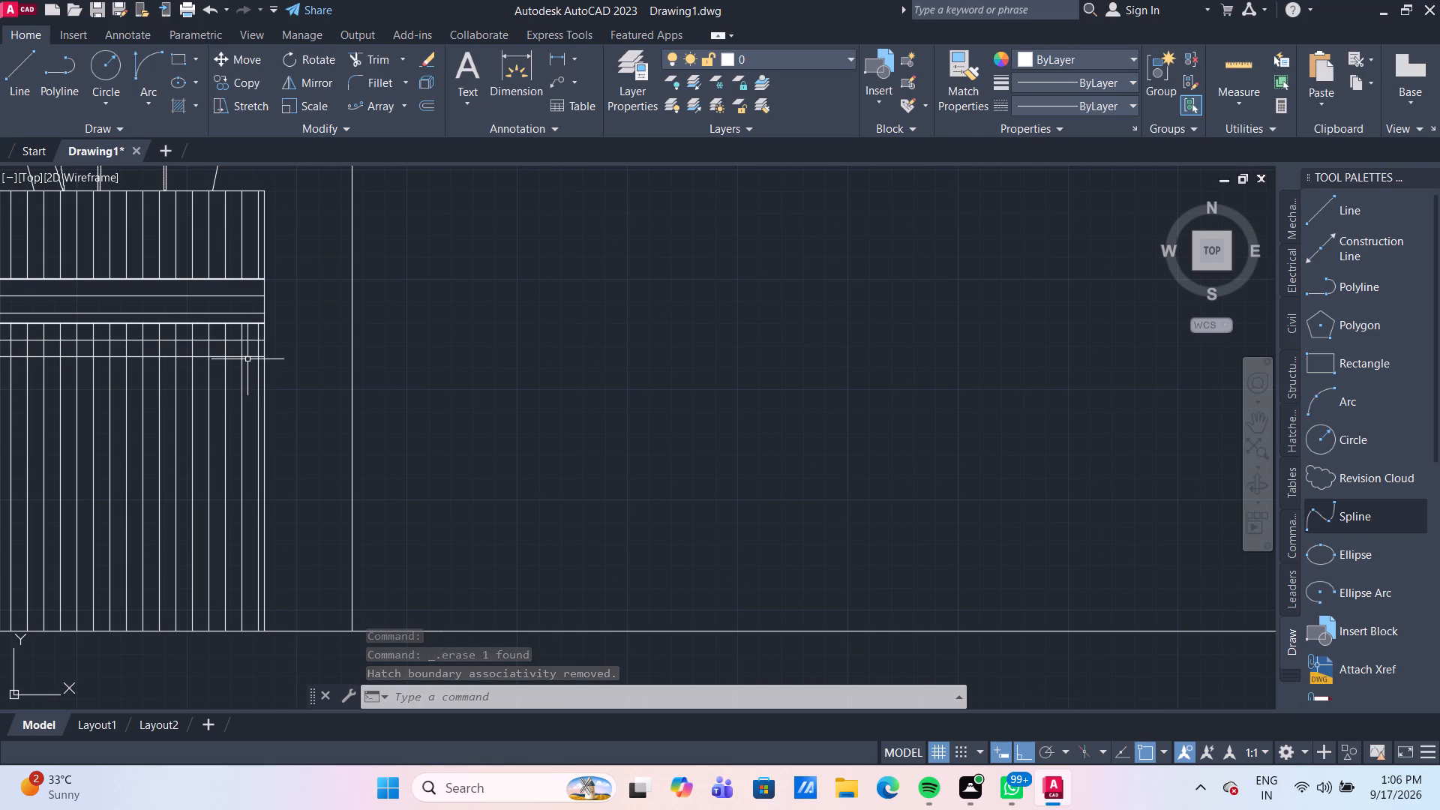
pyautogui.click(250, 358)
pyautogui.press('Delete')
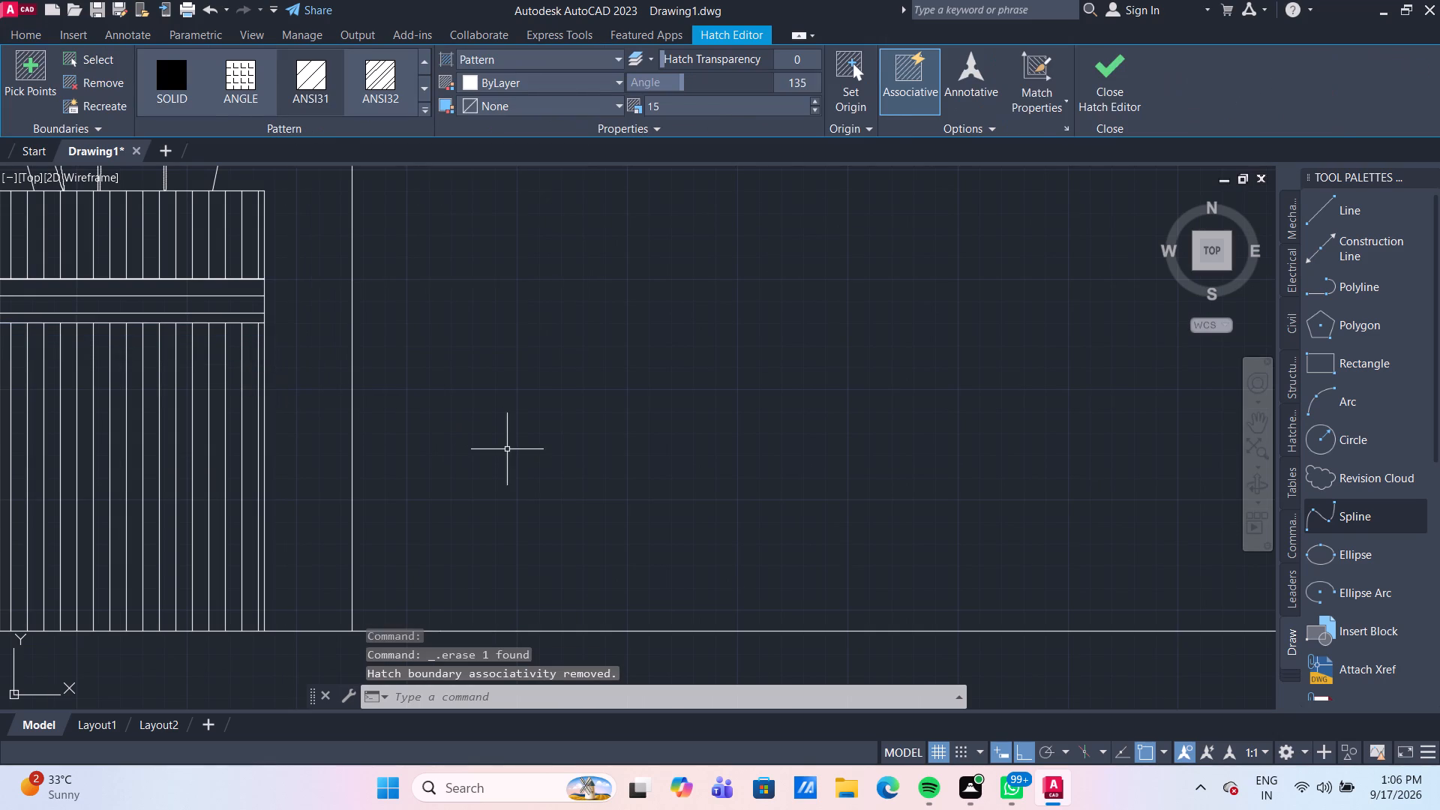
# Set the colour of the vertical-line and band hatches on both pots to index colour 253.
pyautogui.scroll(-4, 509, 451)
pyautogui.moveTo(630, 441); pyautogui.dragTo(421, 394, button='middle')
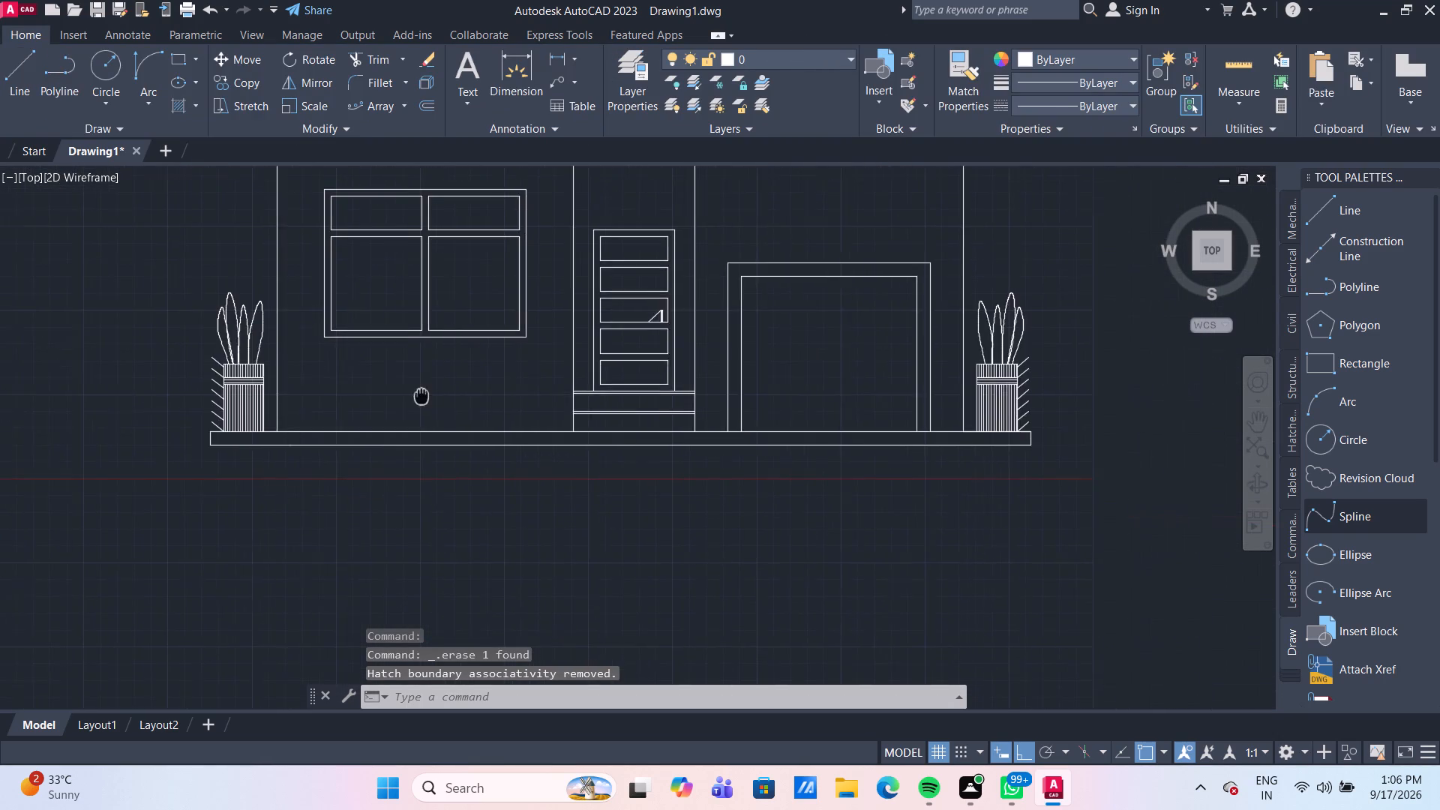
pyautogui.moveTo(421, 394); pyautogui.dragTo(362, 418, button='middle')
pyautogui.moveTo(510, 521); pyautogui.dragTo(512, 538, button='middle')
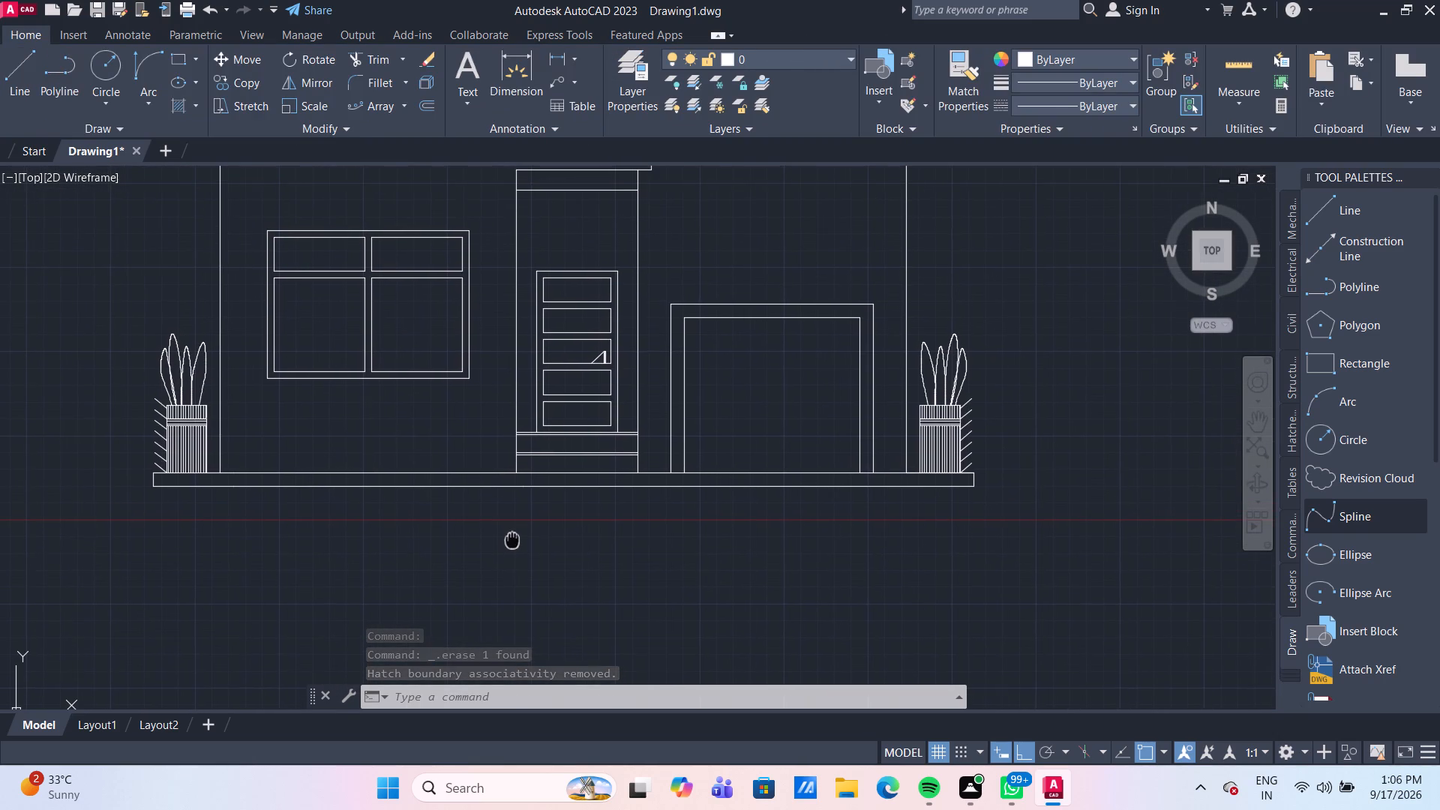
pyautogui.moveTo(512, 538); pyautogui.dragTo(510, 538, button='middle')
pyautogui.click(930, 450)
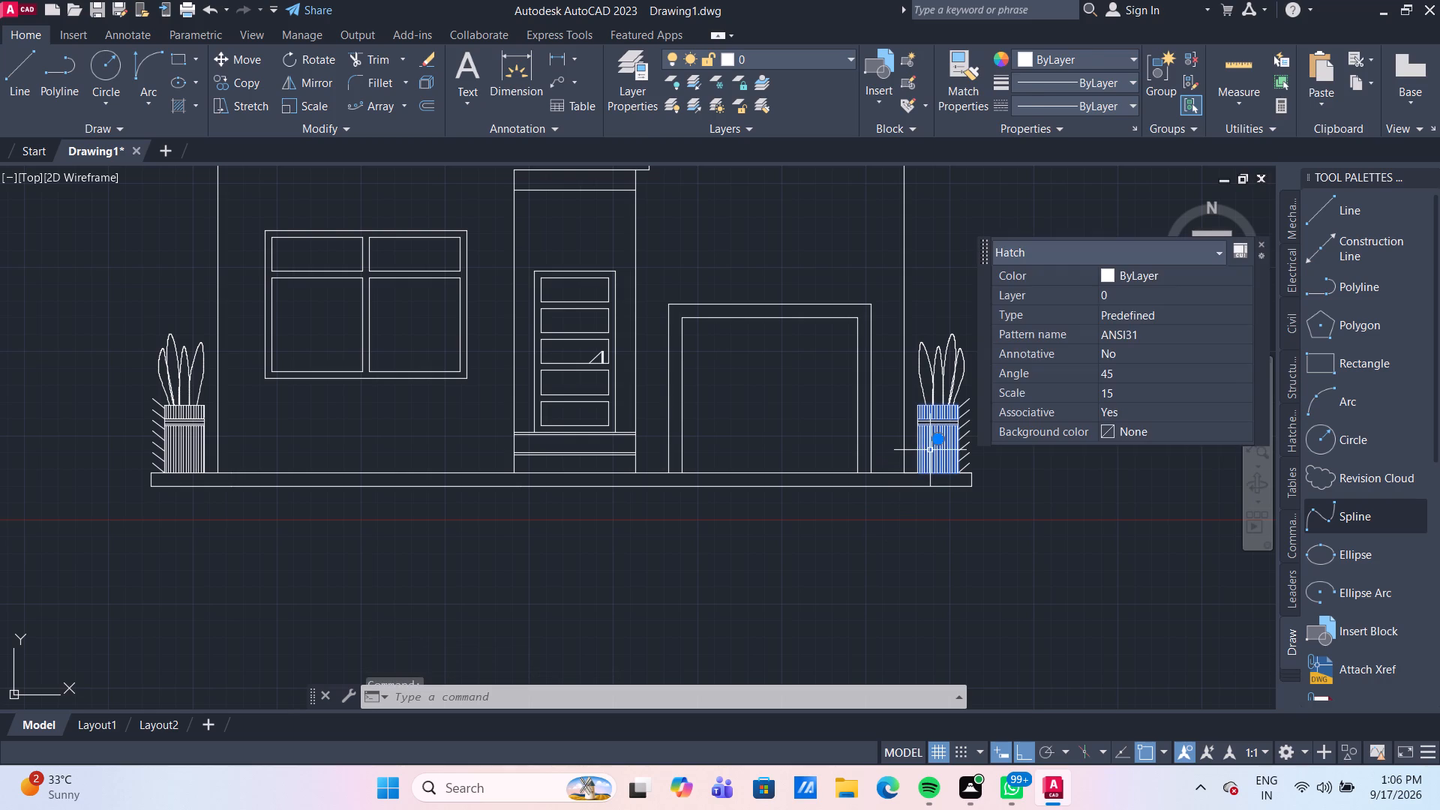
pyautogui.click(190, 443)
pyautogui.scroll(2, 93, 416)
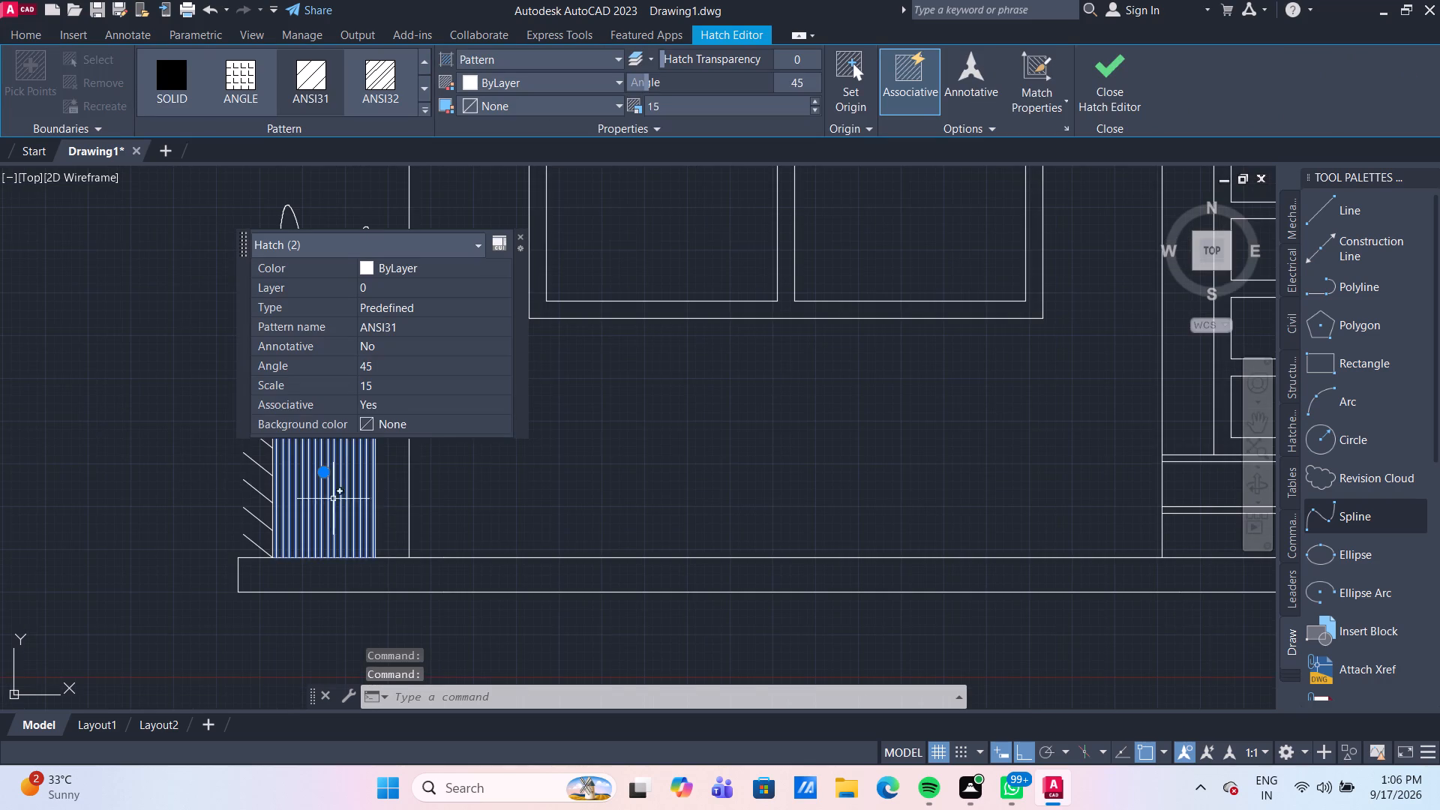
pyautogui.moveTo(404, 499); pyautogui.dragTo(259, 583, button='middle')
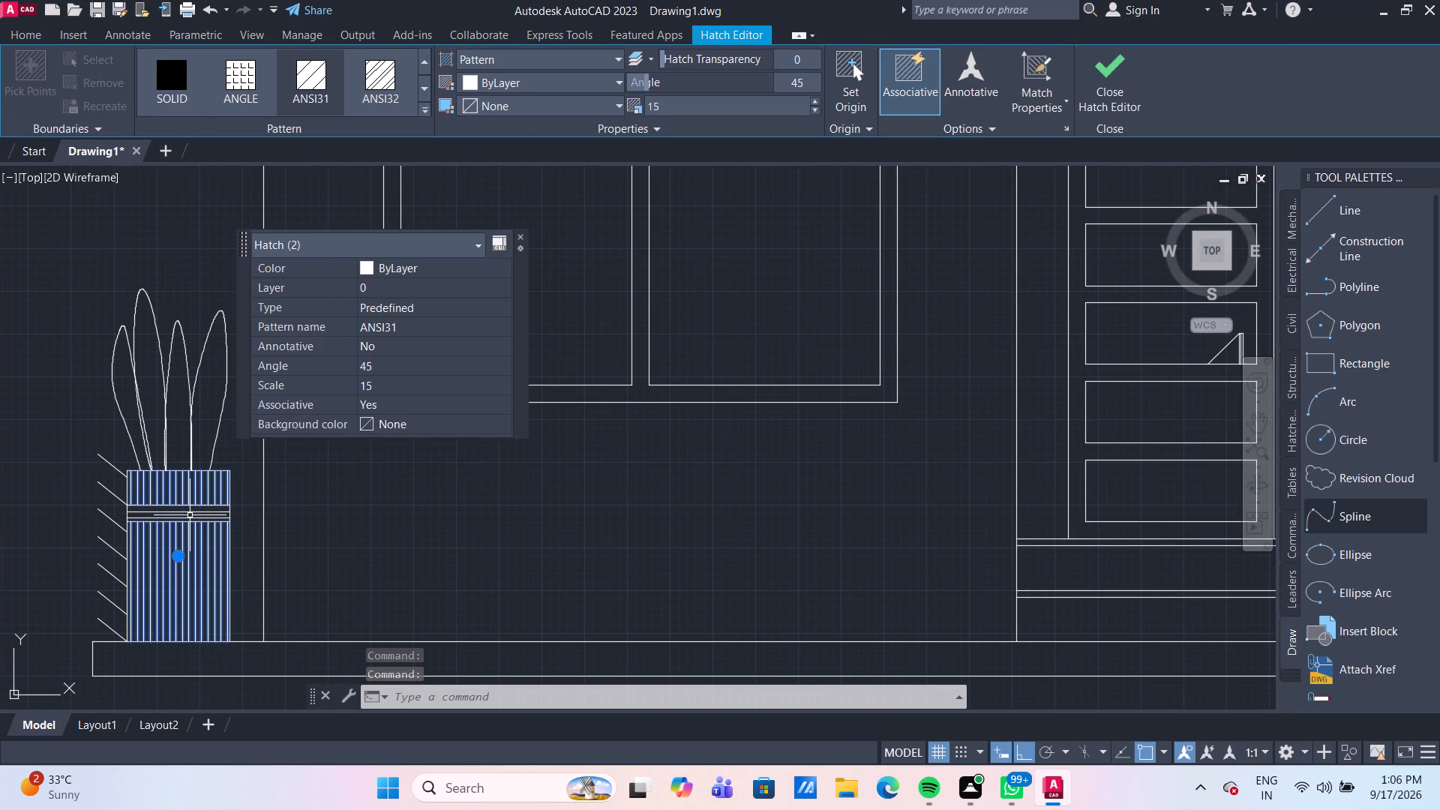
pyautogui.click(190, 515)
pyautogui.click(191, 508)
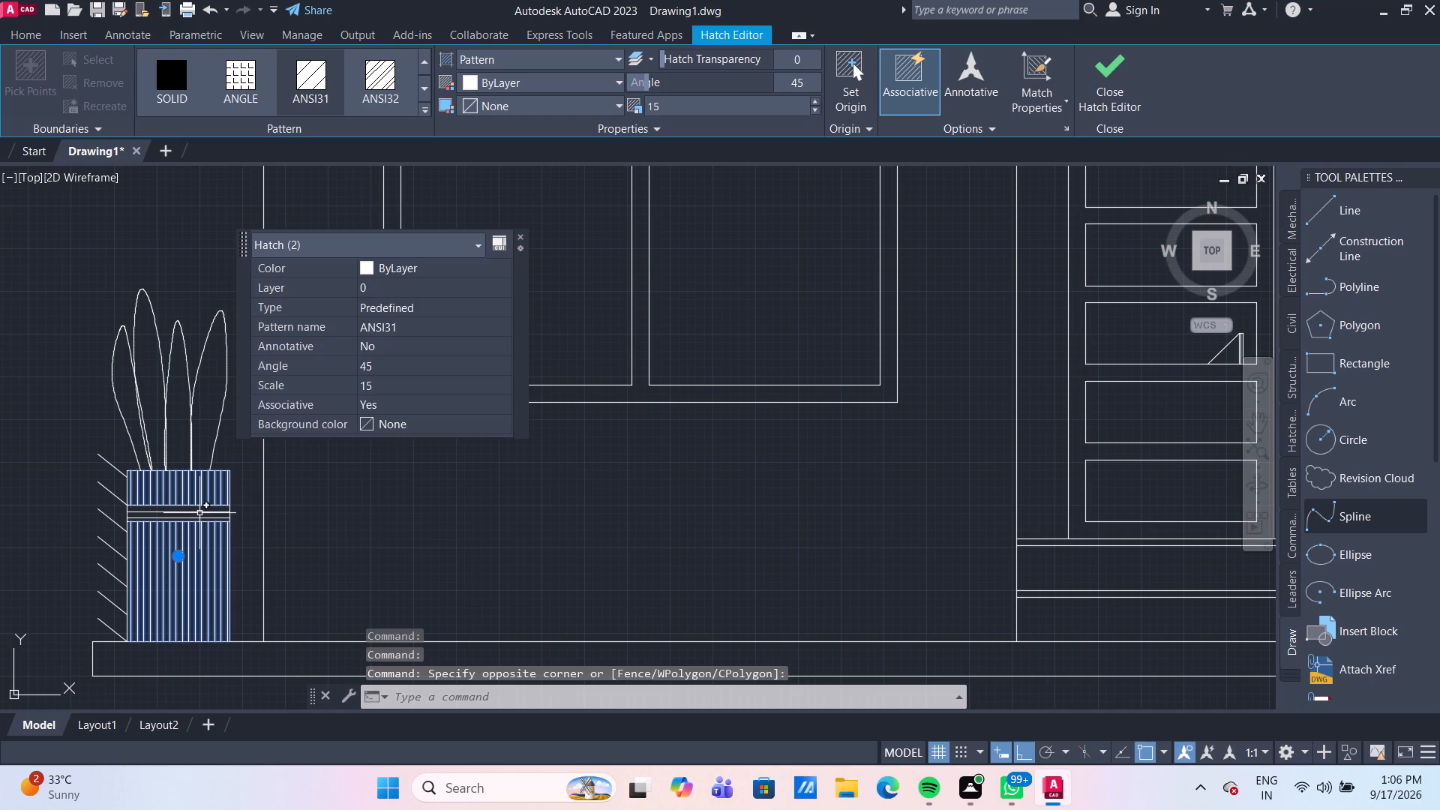
pyautogui.click(200, 513)
pyautogui.moveTo(780, 520); pyautogui.dragTo(509, 472, button='middle')
pyautogui.scroll(-1, 565, 472)
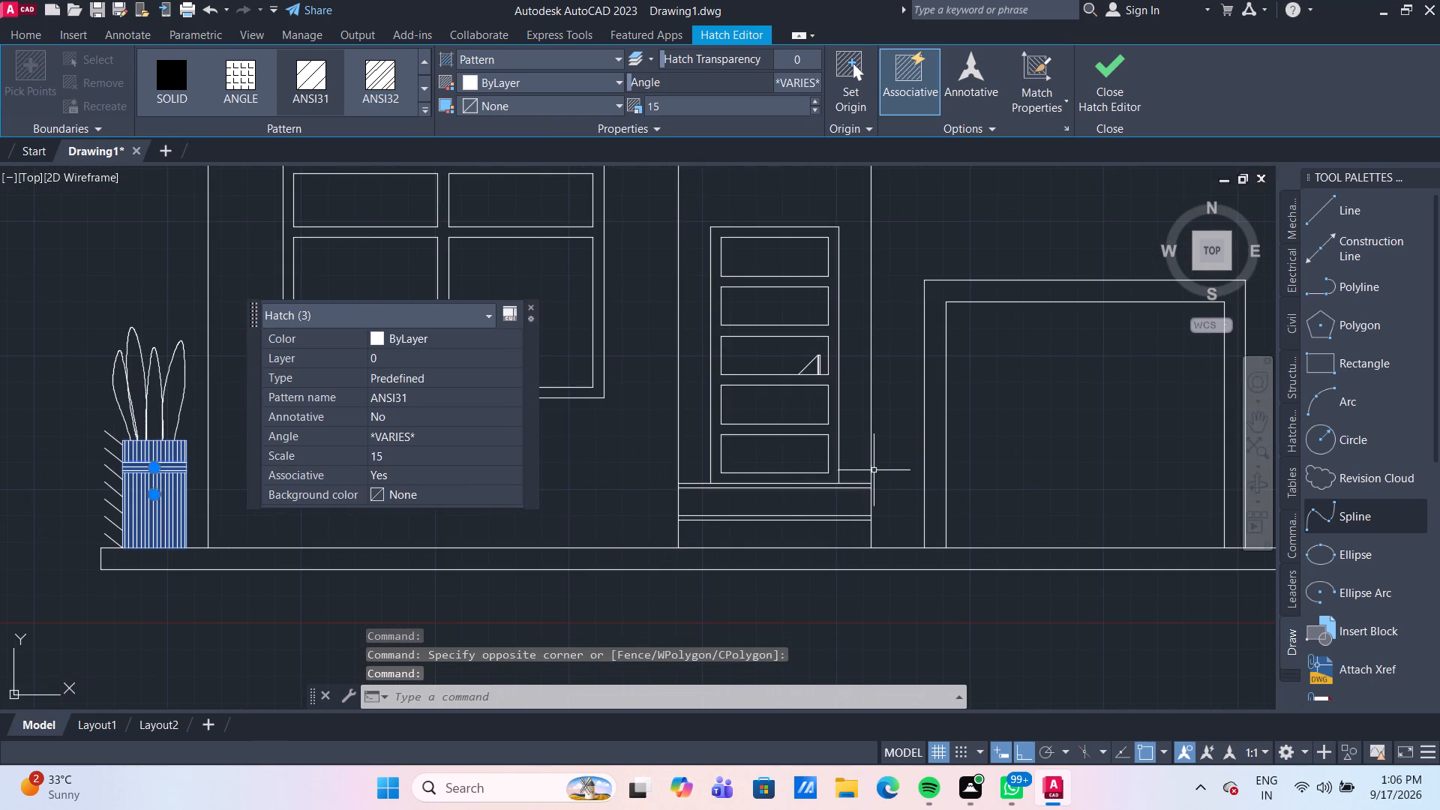
pyautogui.scroll(-2, 1024, 451)
pyautogui.moveTo(1060, 456); pyautogui.dragTo(821, 447, button='middle')
pyautogui.scroll(1, 823, 448)
pyautogui.scroll(3, 978, 460)
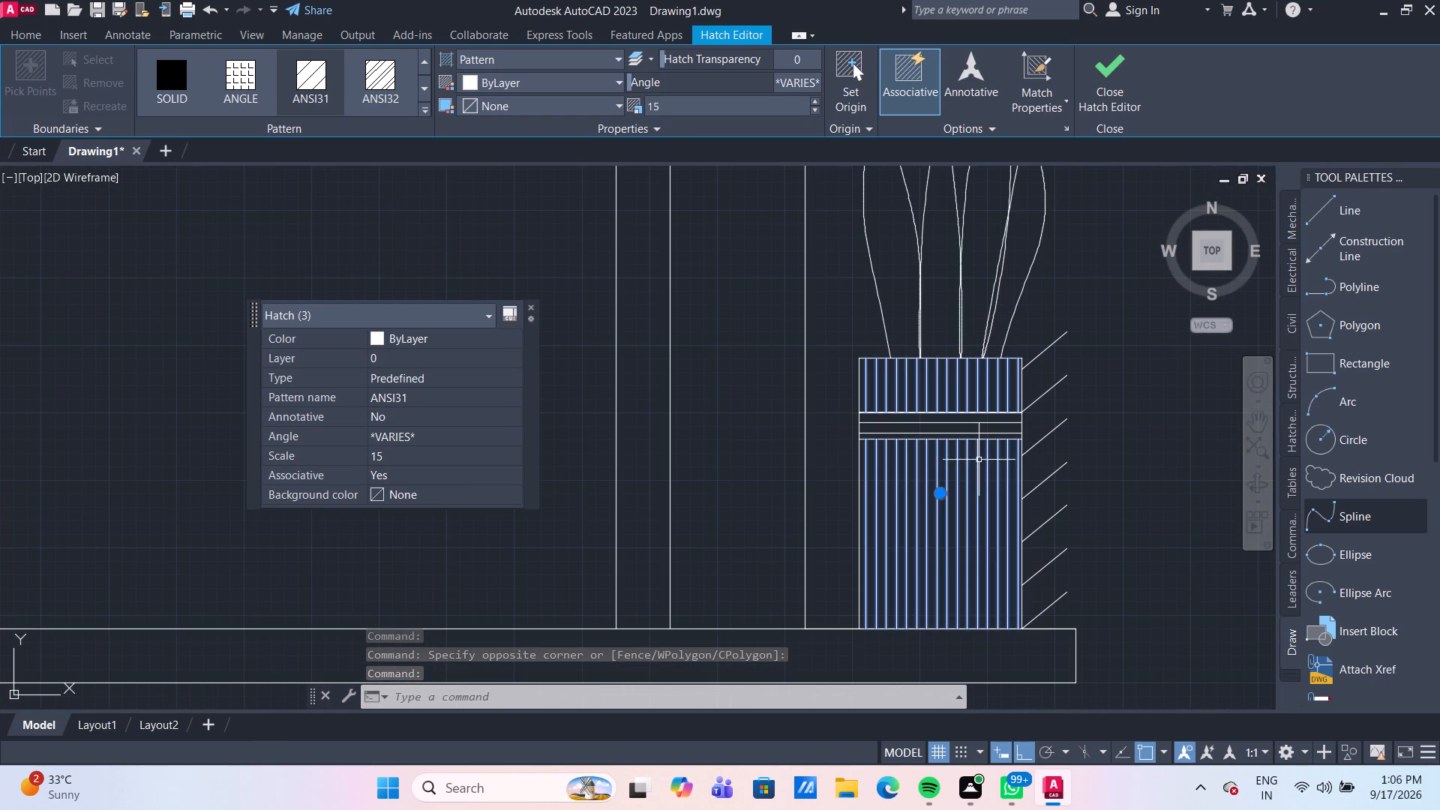
pyautogui.click(964, 424)
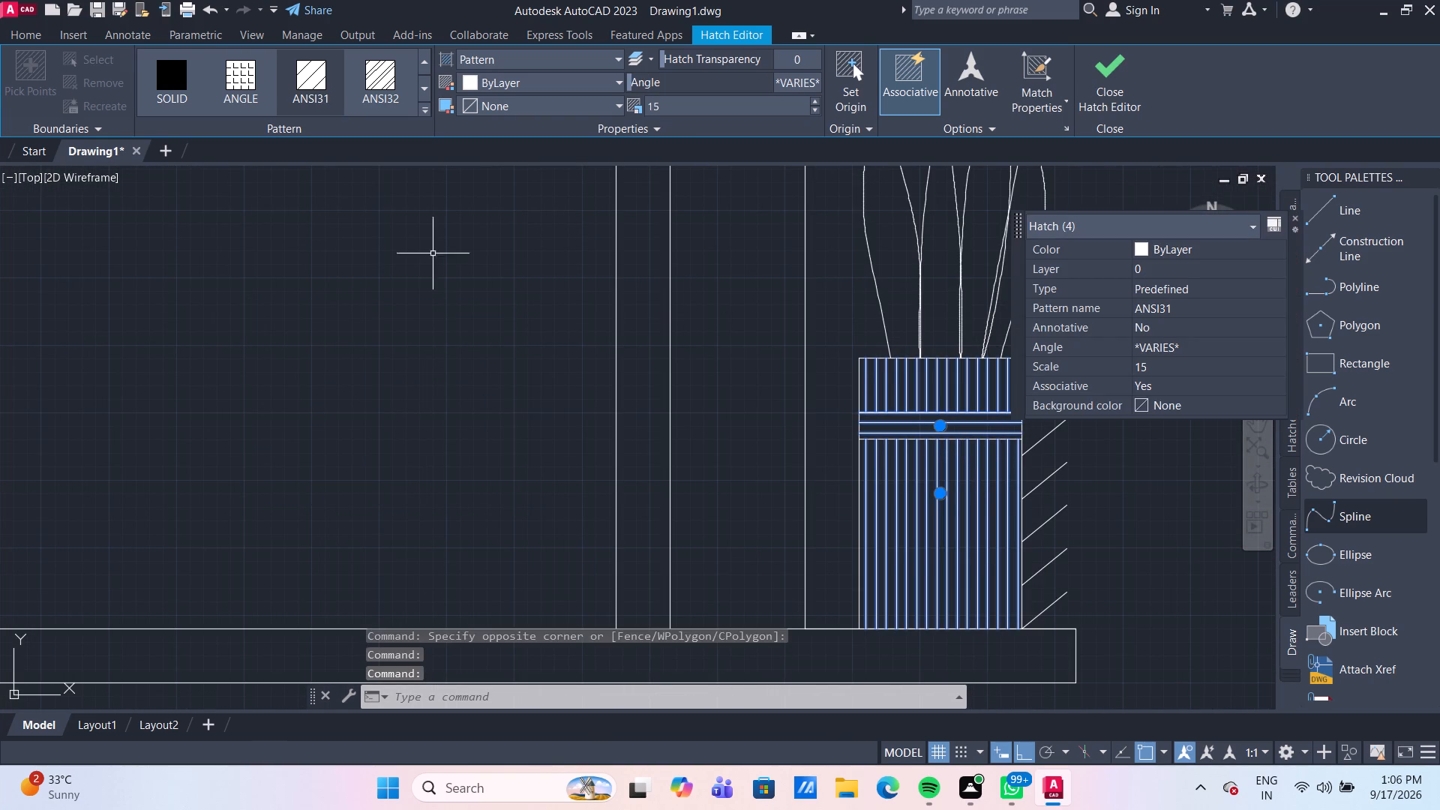
pyautogui.click(571, 86)
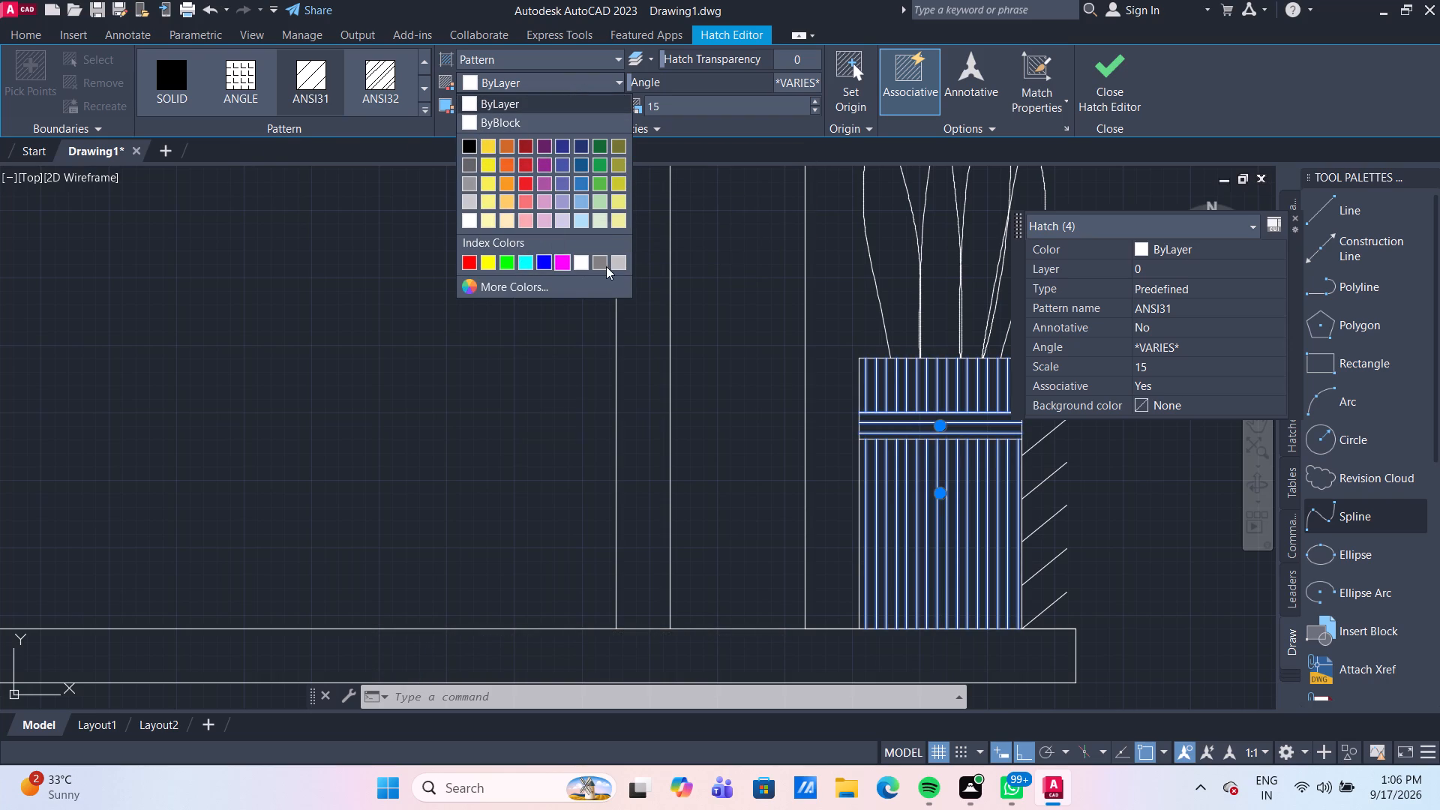
pyautogui.click(568, 287)
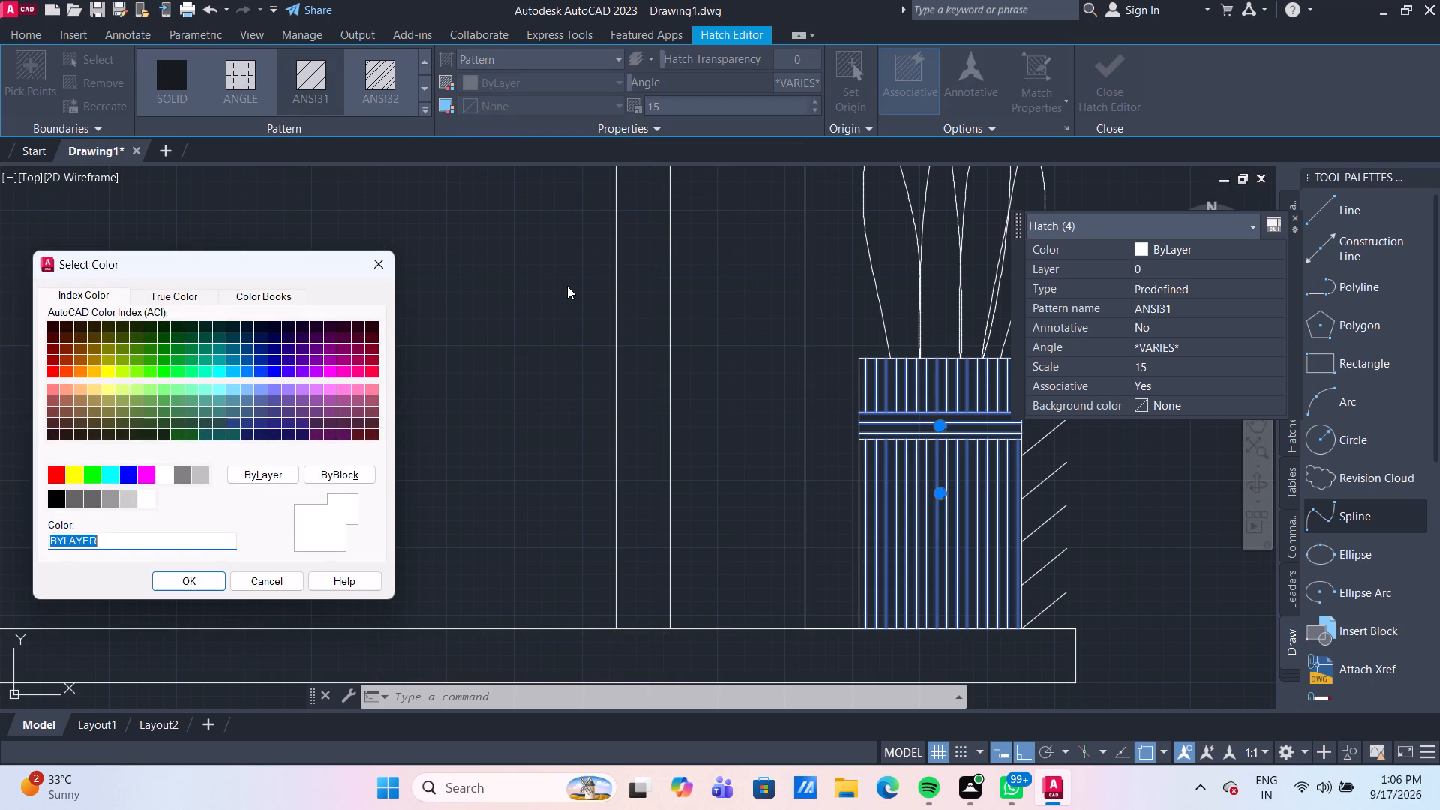
pyautogui.click(70, 502)
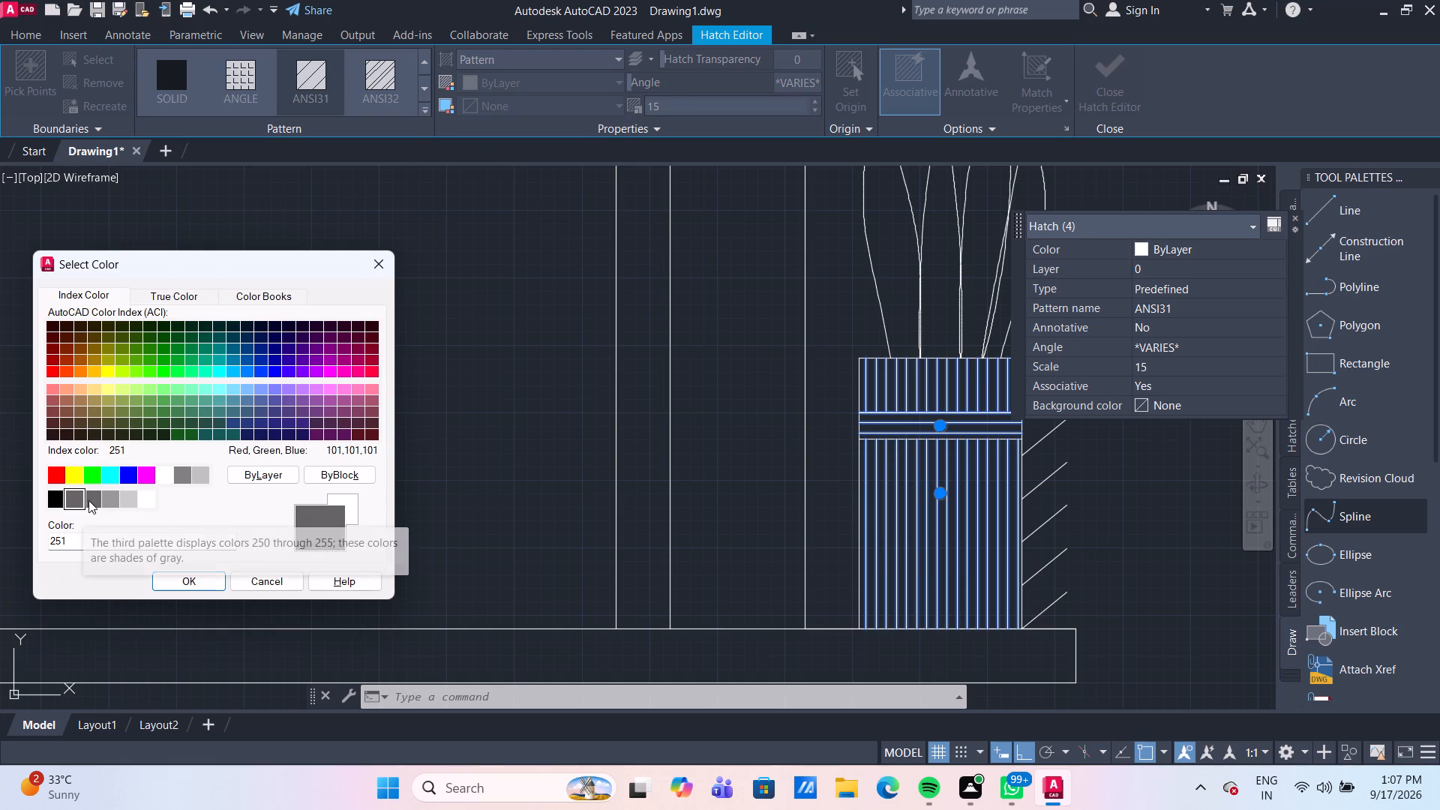
pyautogui.click(91, 498)
pyautogui.click(113, 498)
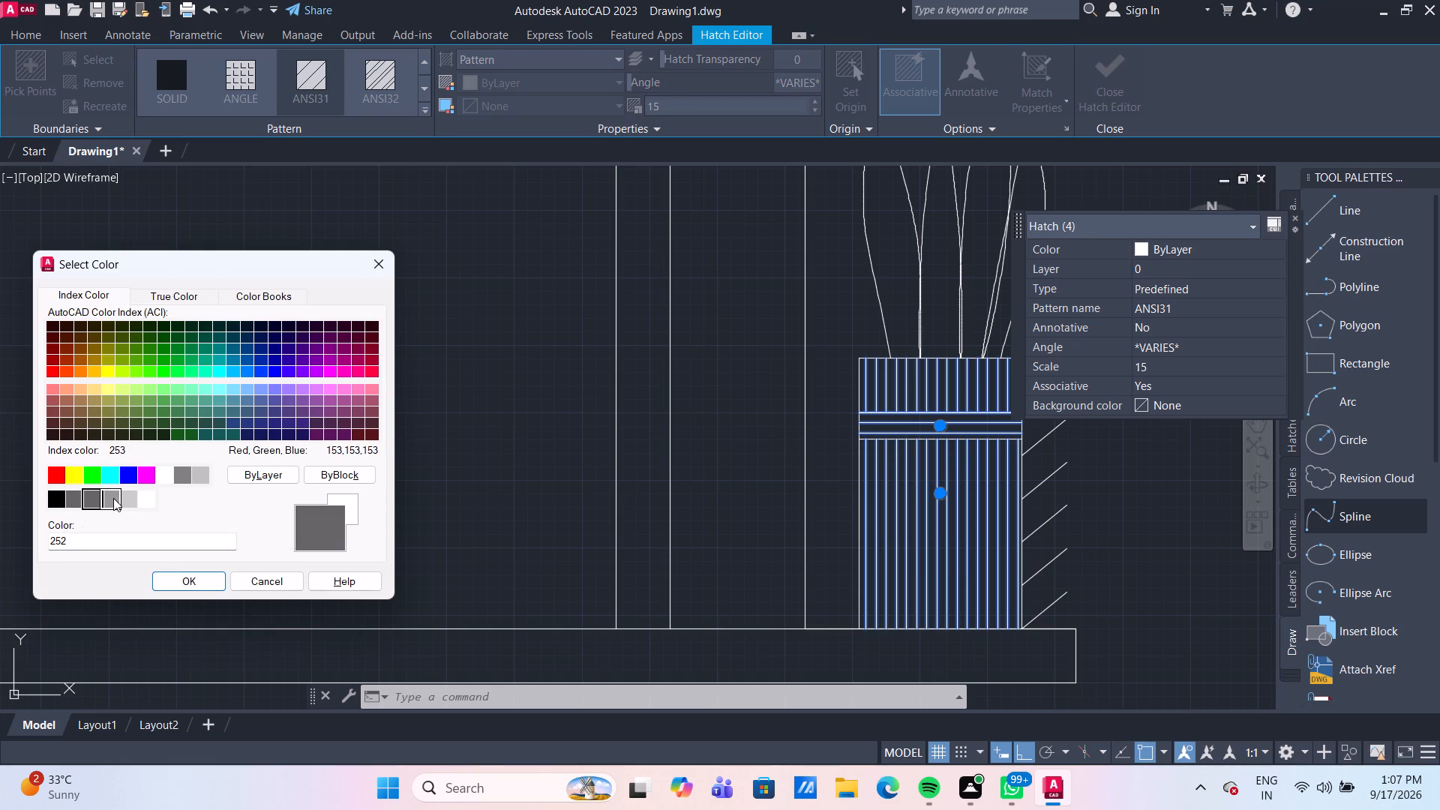
pyautogui.click(198, 586)
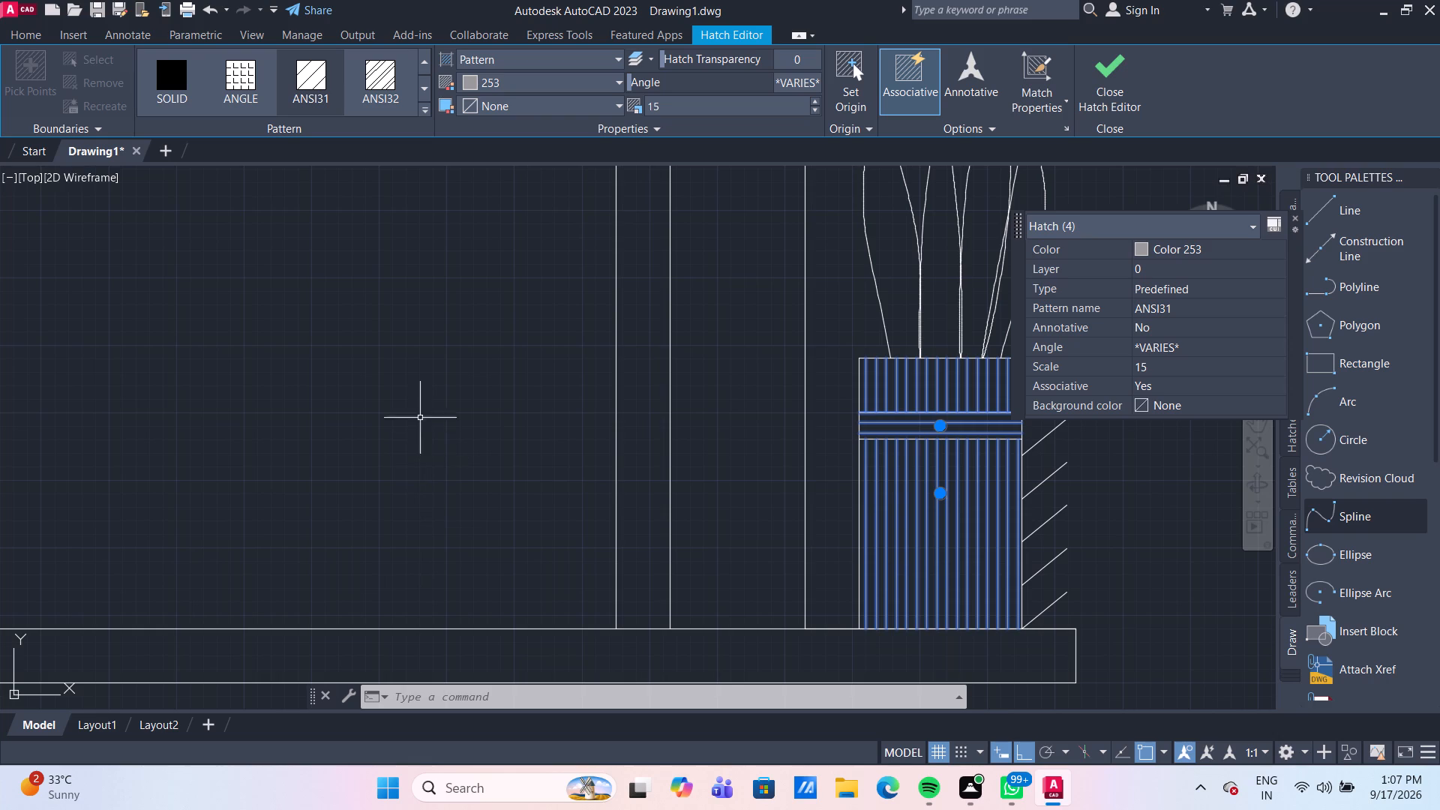
pyautogui.click(408, 402)
pyautogui.press('Return')
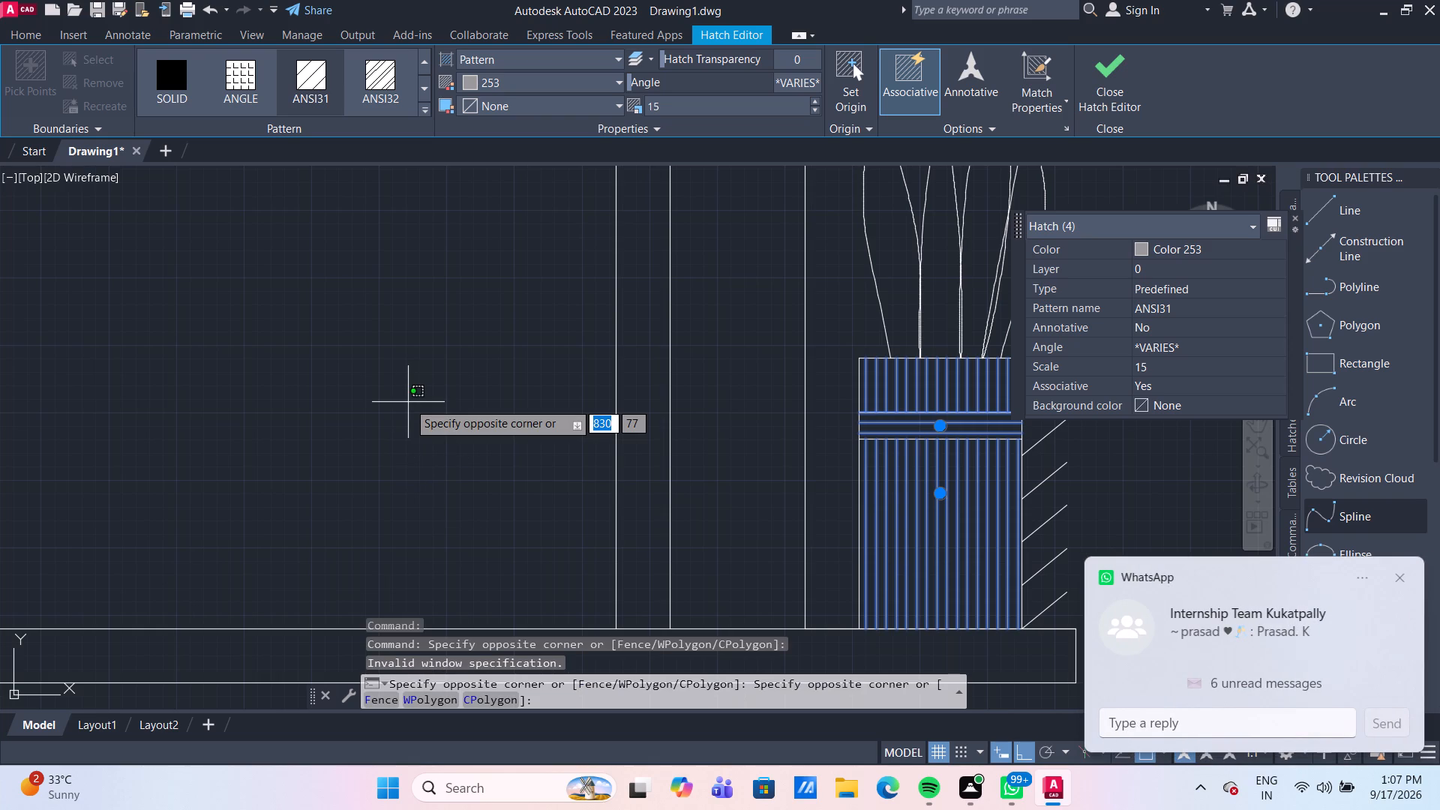
pyautogui.press('Escape')
pyautogui.press('Escape')
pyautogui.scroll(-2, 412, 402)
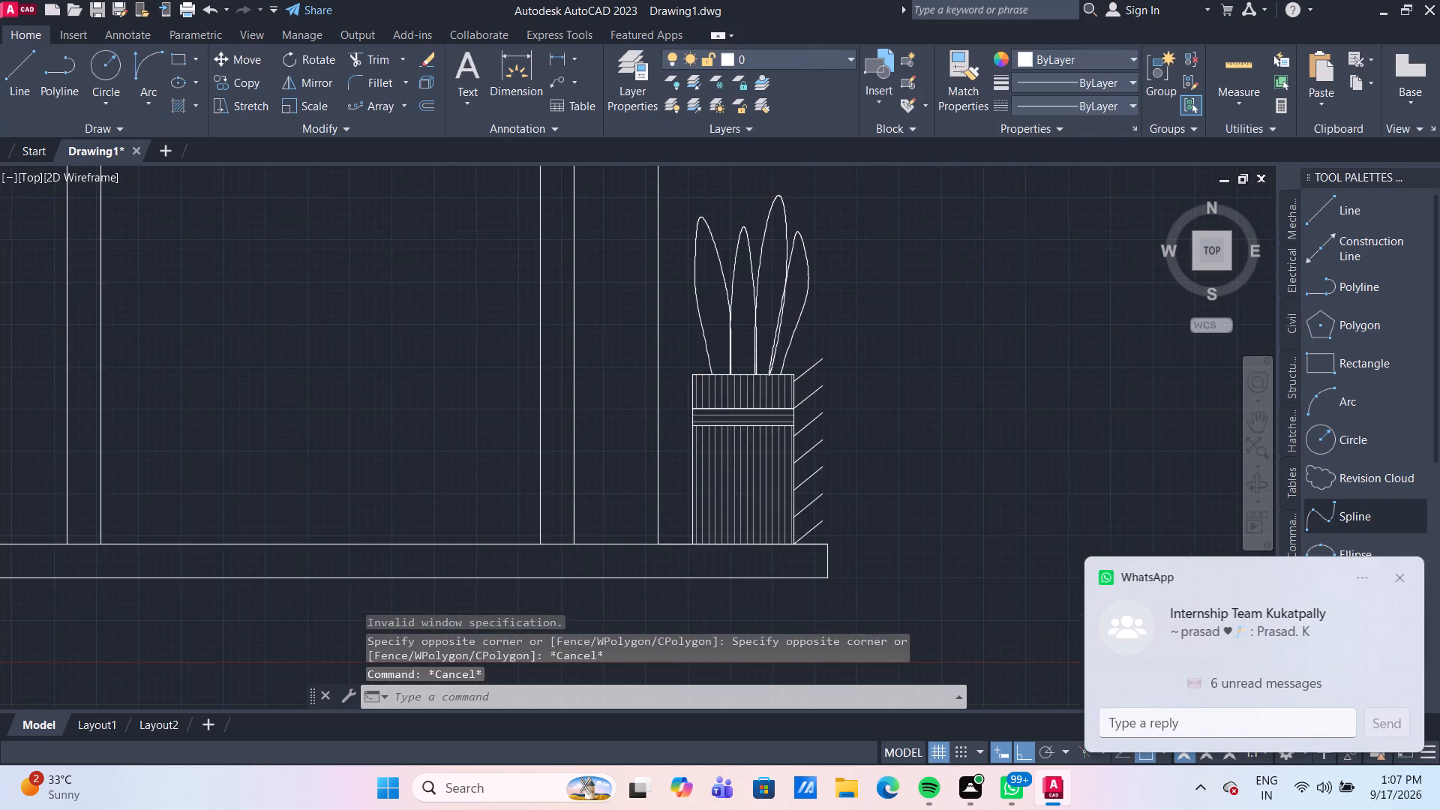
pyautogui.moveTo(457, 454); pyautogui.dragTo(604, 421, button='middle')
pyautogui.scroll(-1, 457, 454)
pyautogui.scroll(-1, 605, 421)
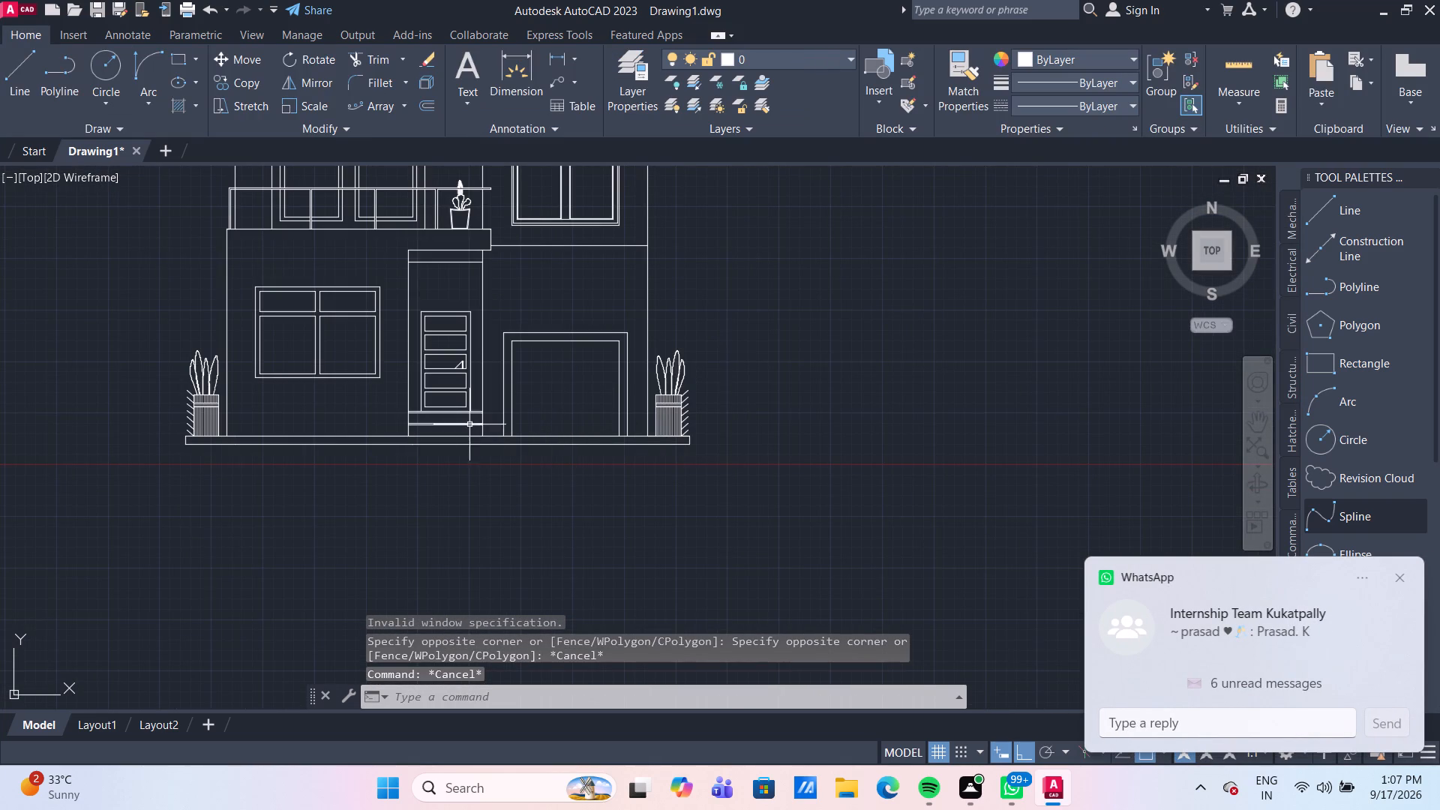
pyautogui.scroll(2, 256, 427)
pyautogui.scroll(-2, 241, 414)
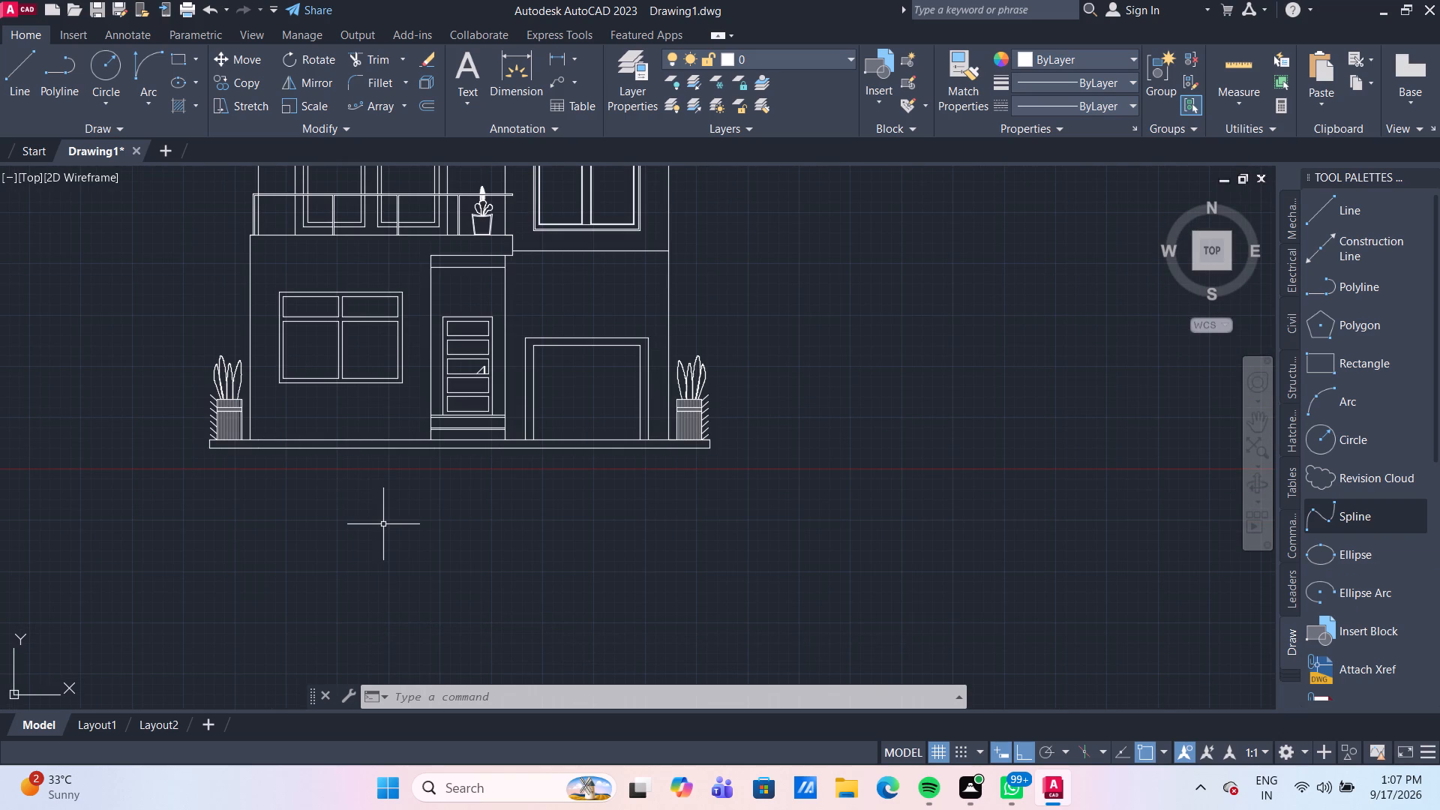
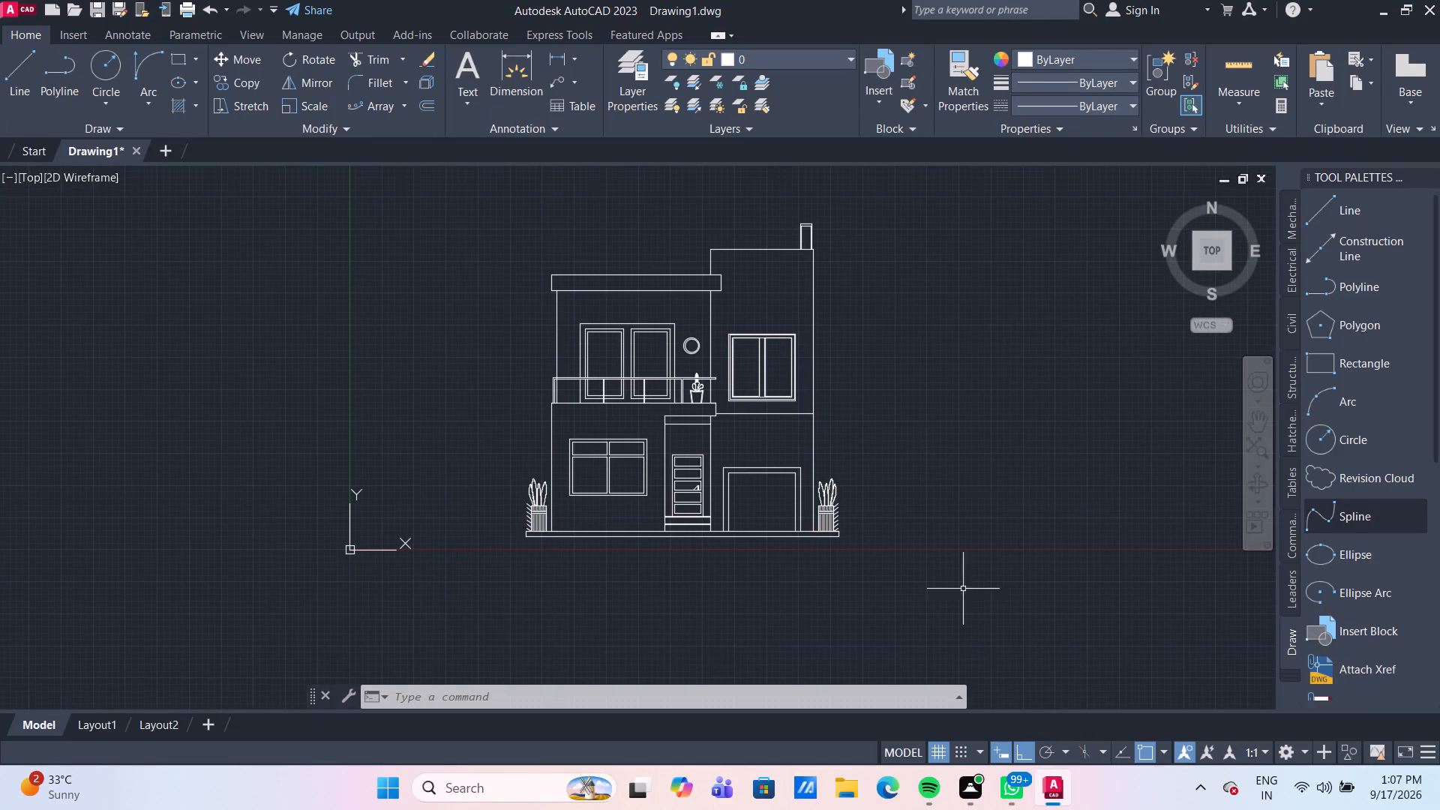
# Hatch the upper wall of the taller block, around its window, with the ANSI31 pattern at scale 20.
pyautogui.scroll(2, 751, 323)
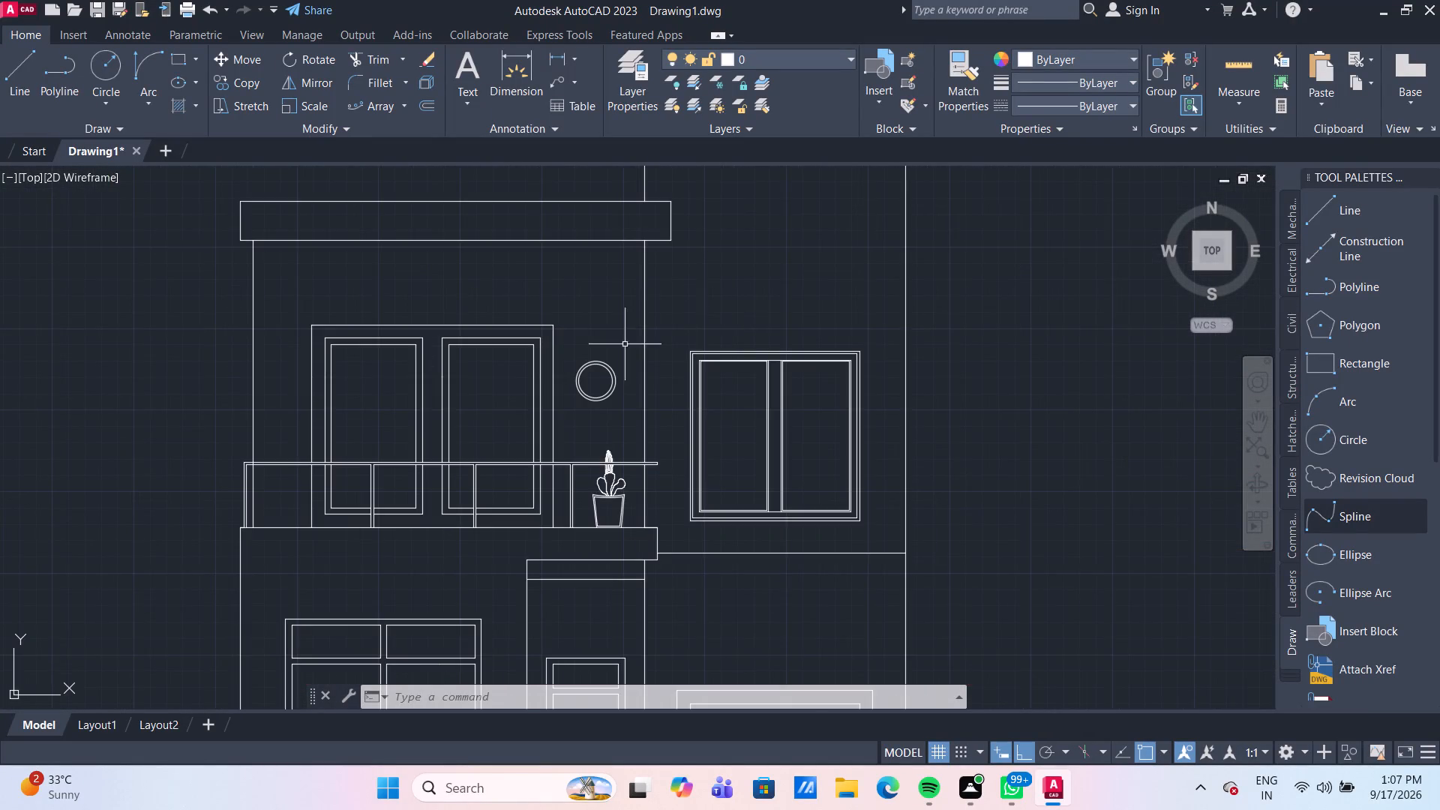
pyautogui.scroll(3, 615, 357)
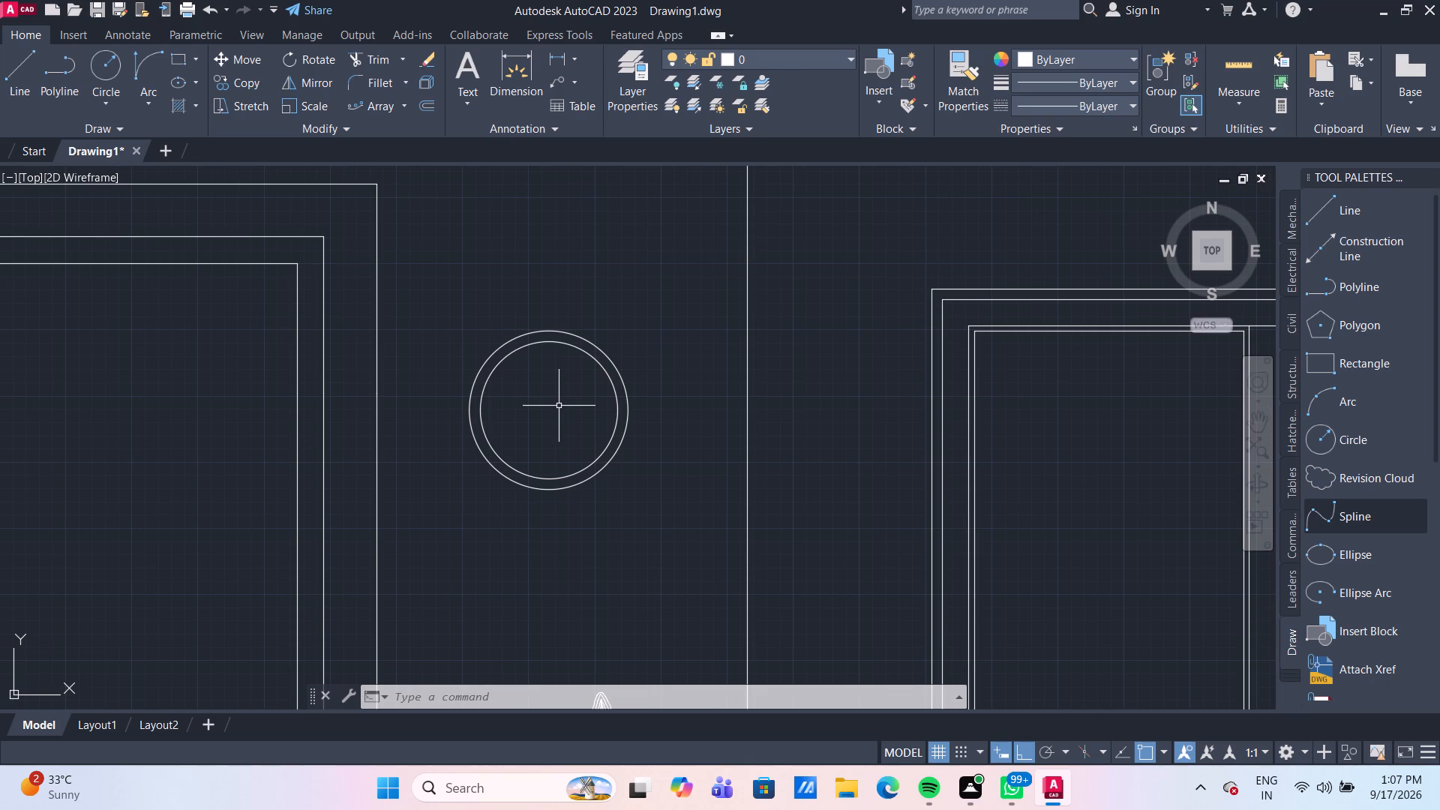
pyautogui.scroll(-5, 559, 406)
pyautogui.scroll(2, 639, 345)
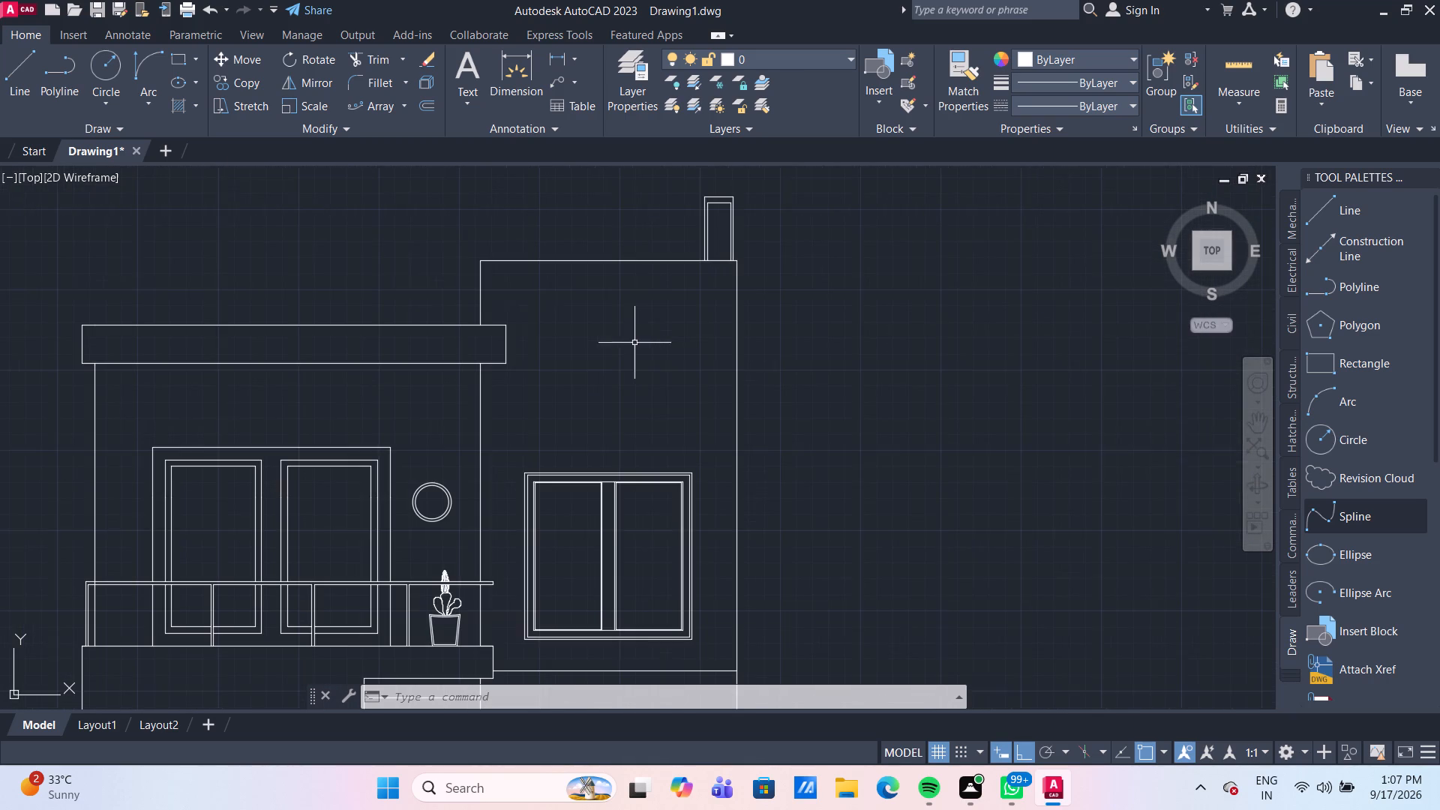
pyautogui.click(175, 105)
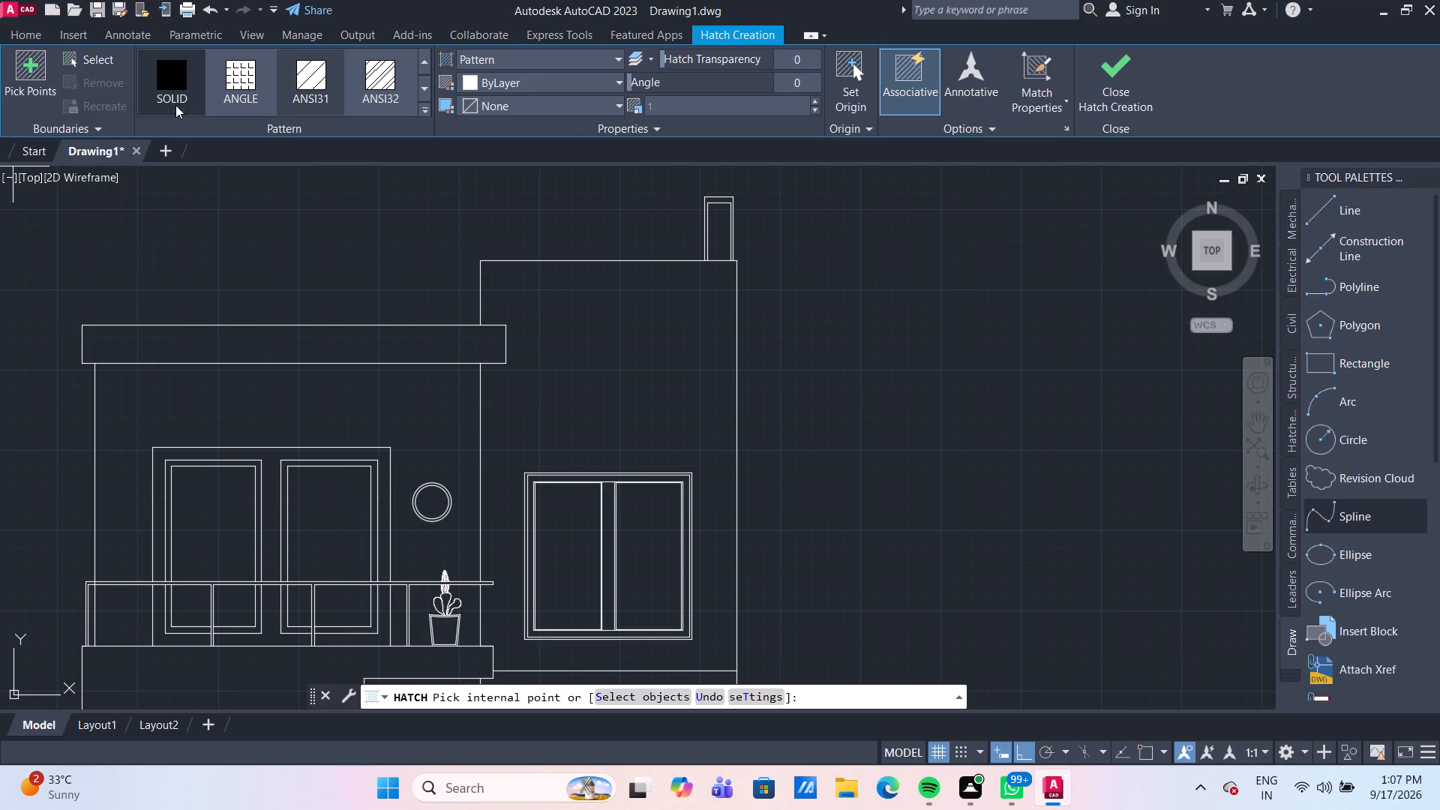
pyautogui.click(422, 93)
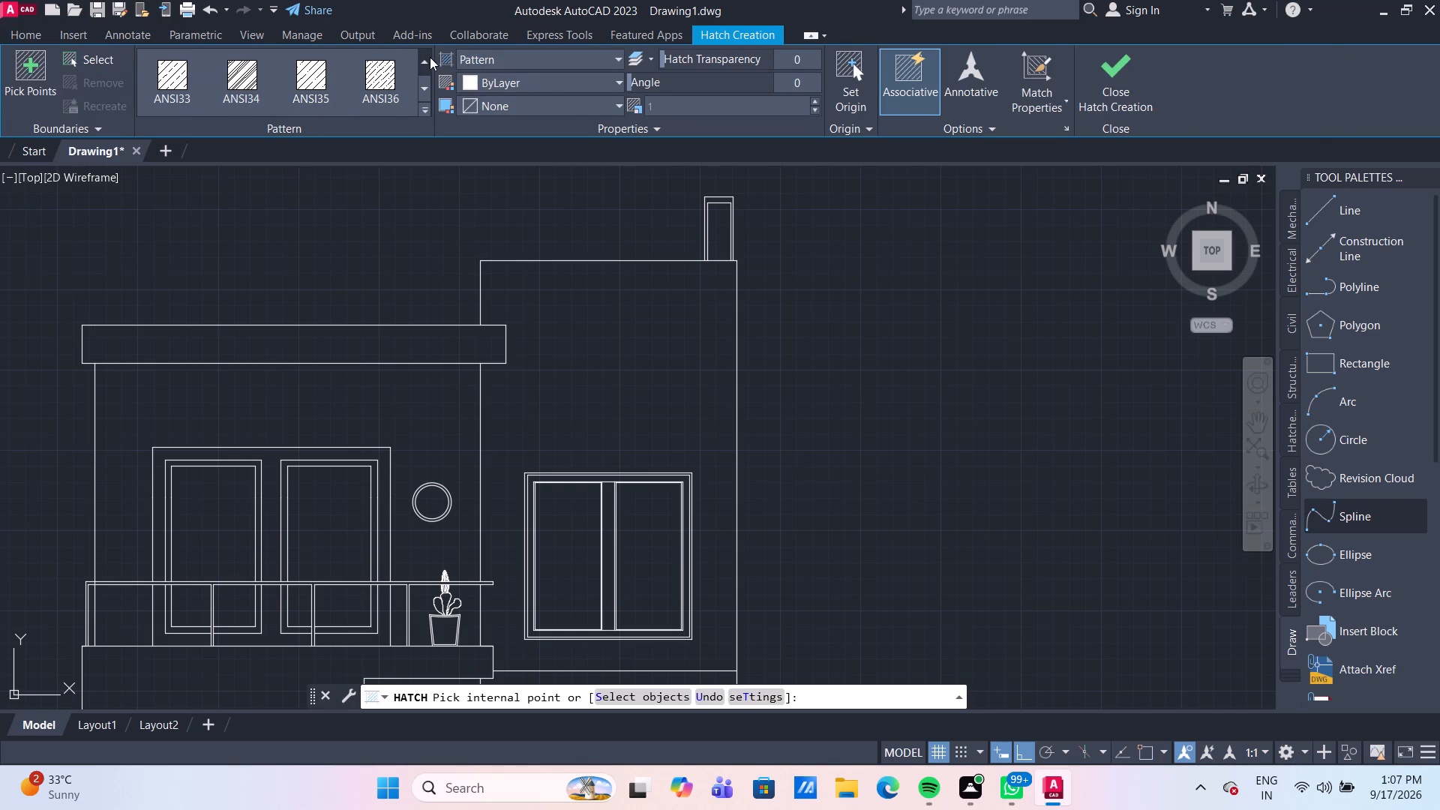
pyautogui.click(429, 57)
pyautogui.click(309, 84)
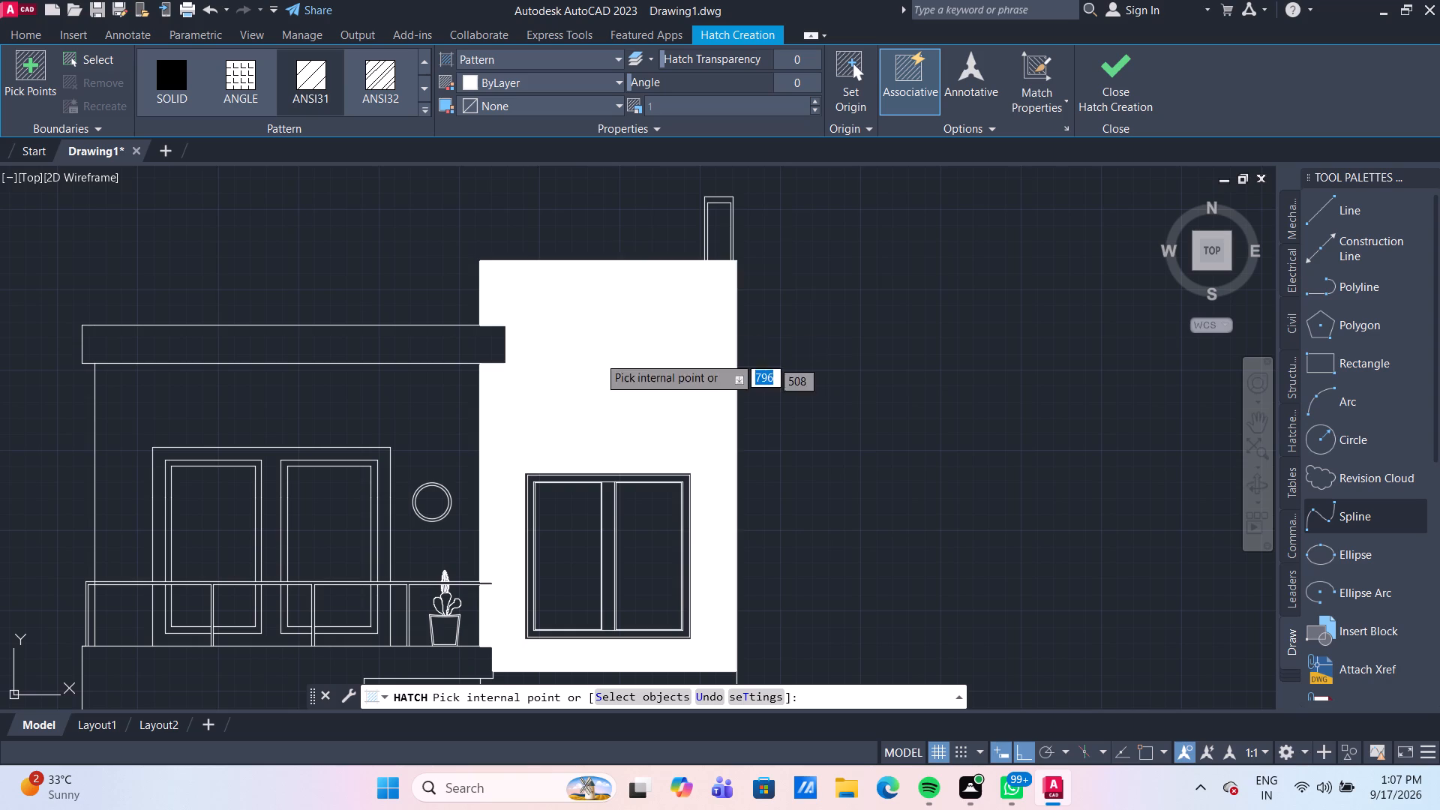
pyautogui.click(674, 105)
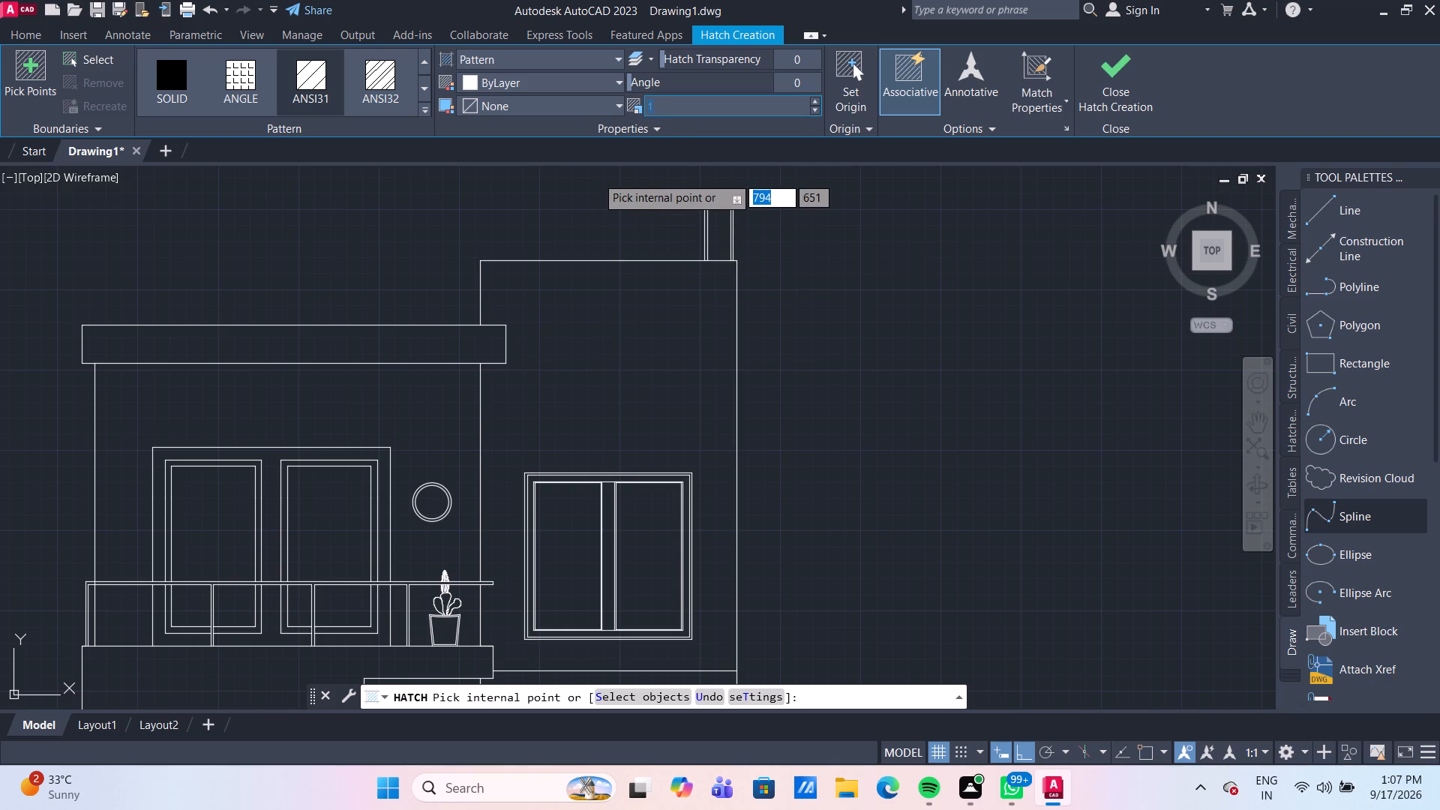
pyautogui.write('20')
pyautogui.press('Return')
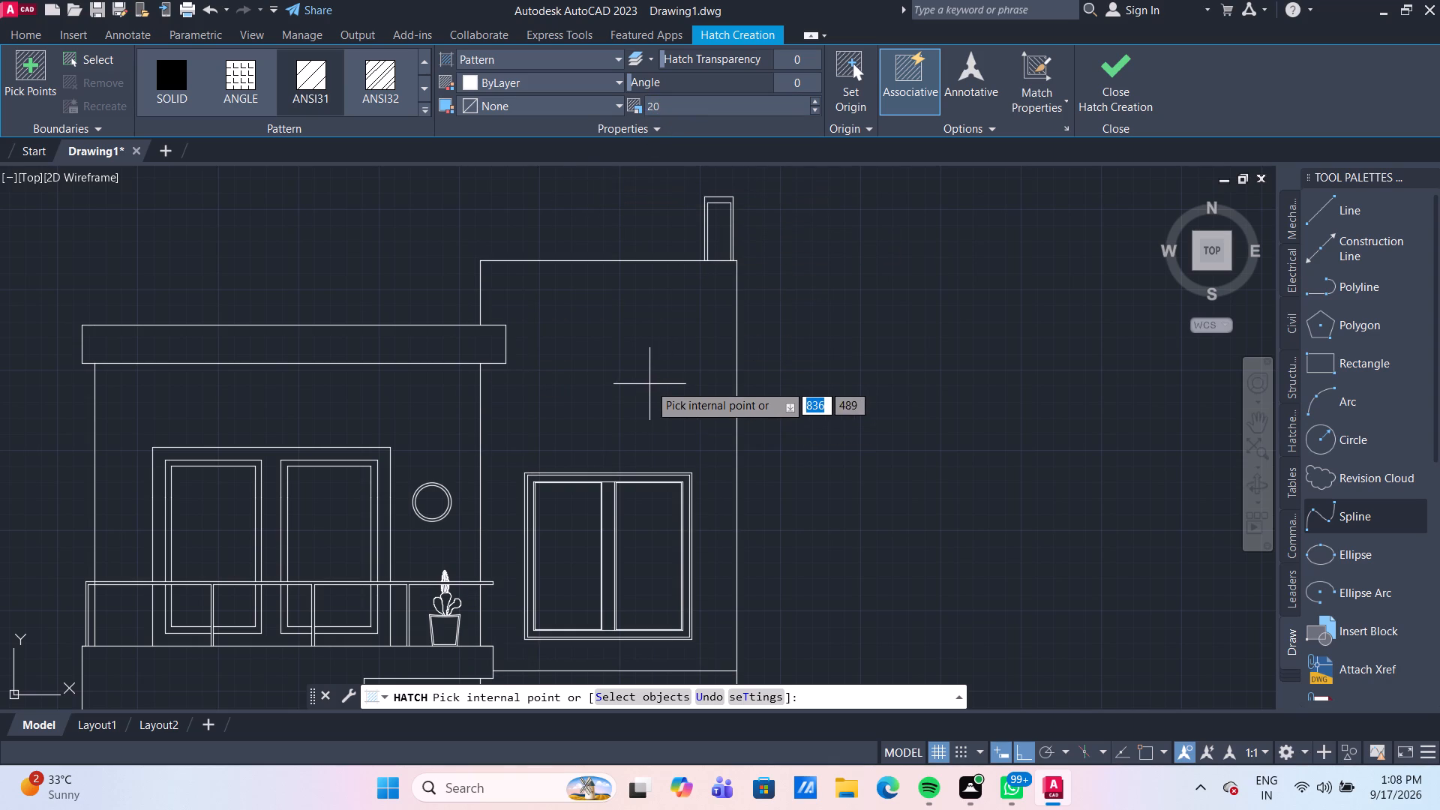
pyautogui.click(649, 384)
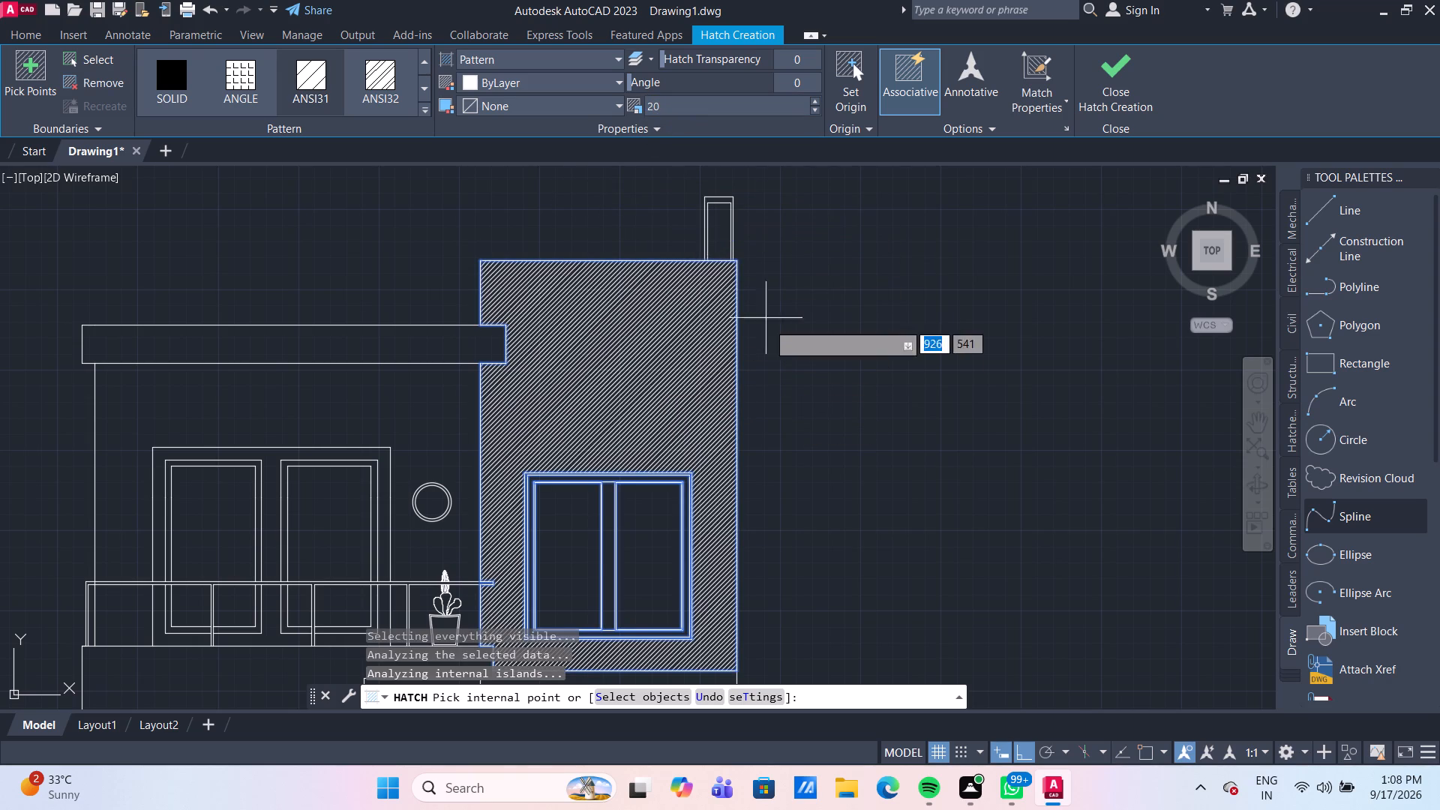
pyautogui.scroll(-1, 796, 418)
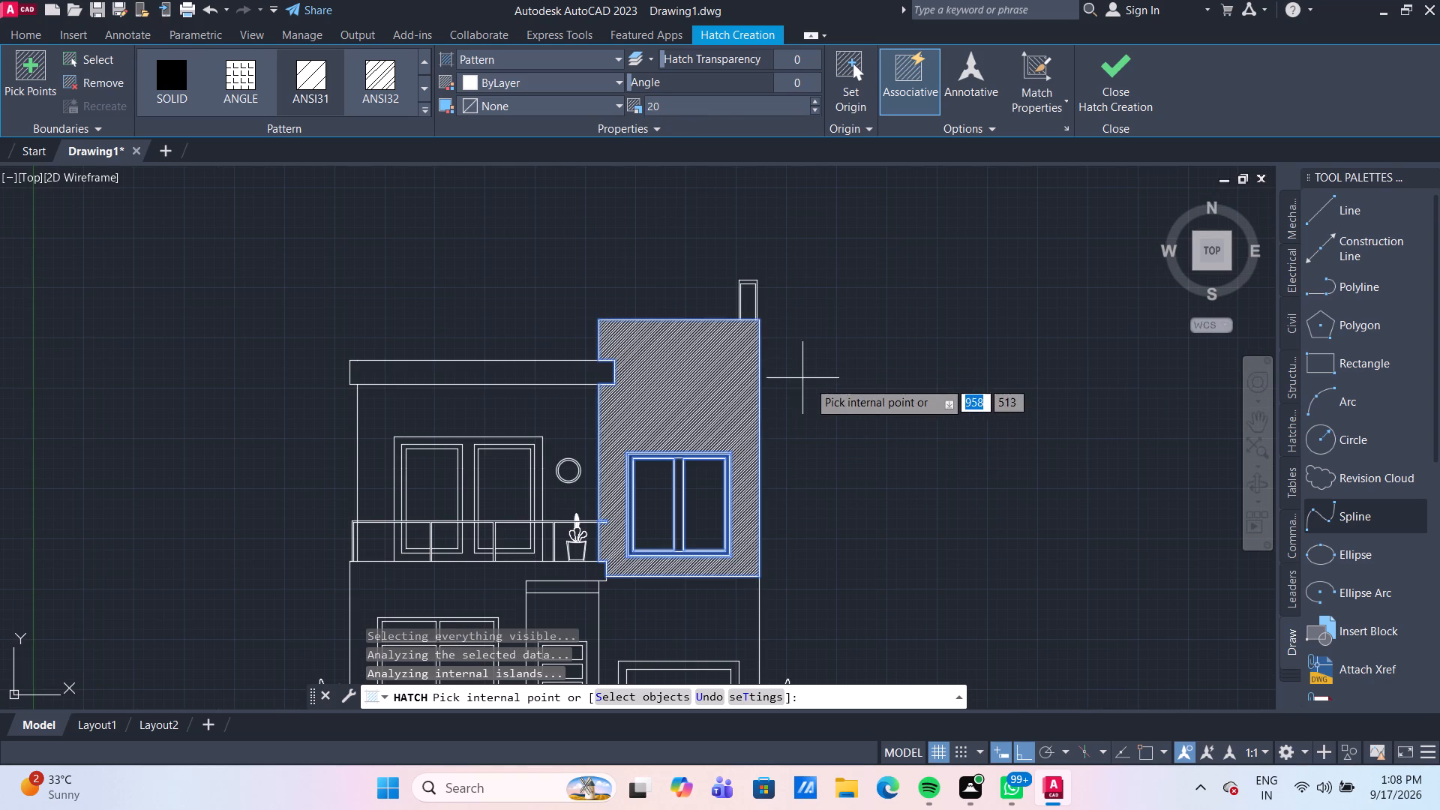
pyautogui.press('Escape')
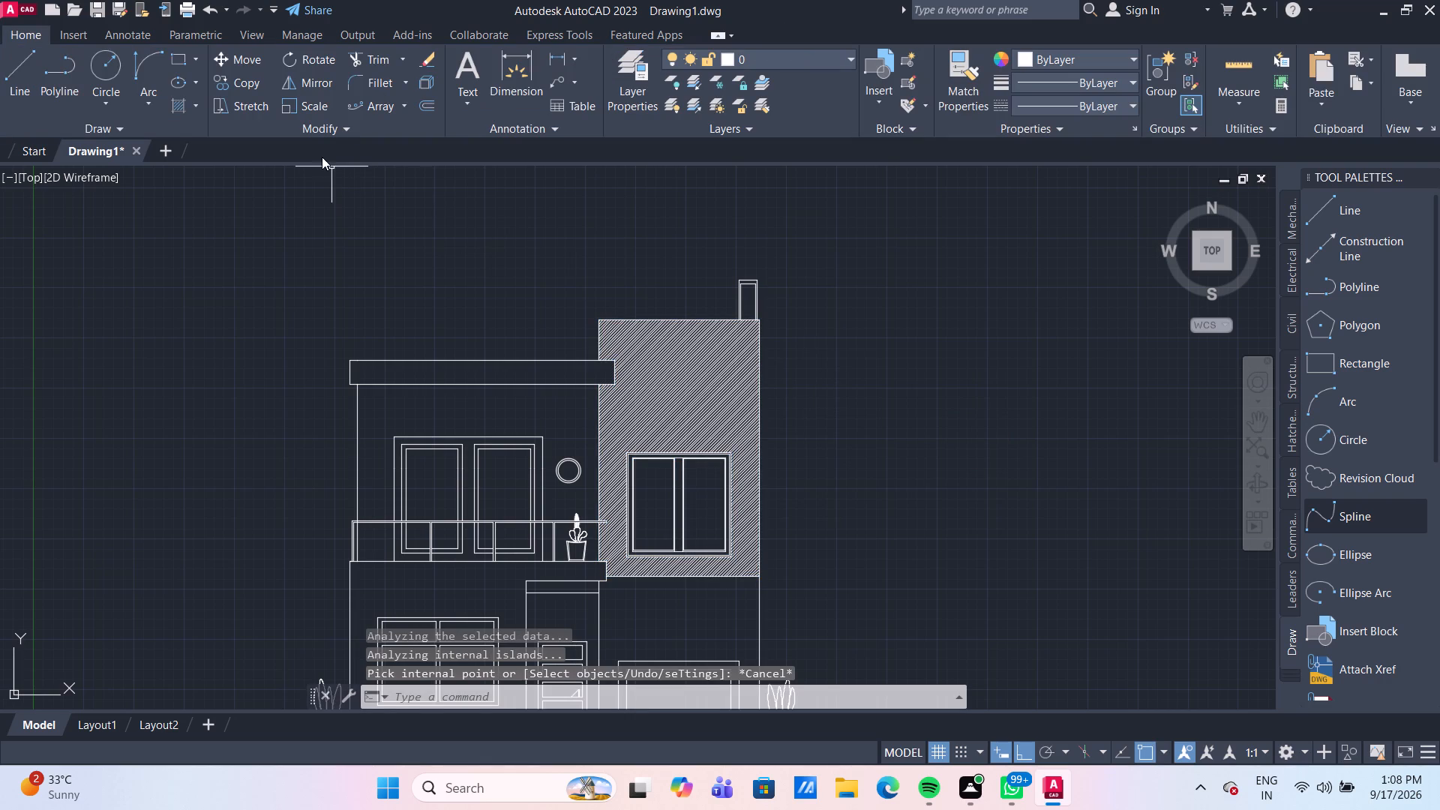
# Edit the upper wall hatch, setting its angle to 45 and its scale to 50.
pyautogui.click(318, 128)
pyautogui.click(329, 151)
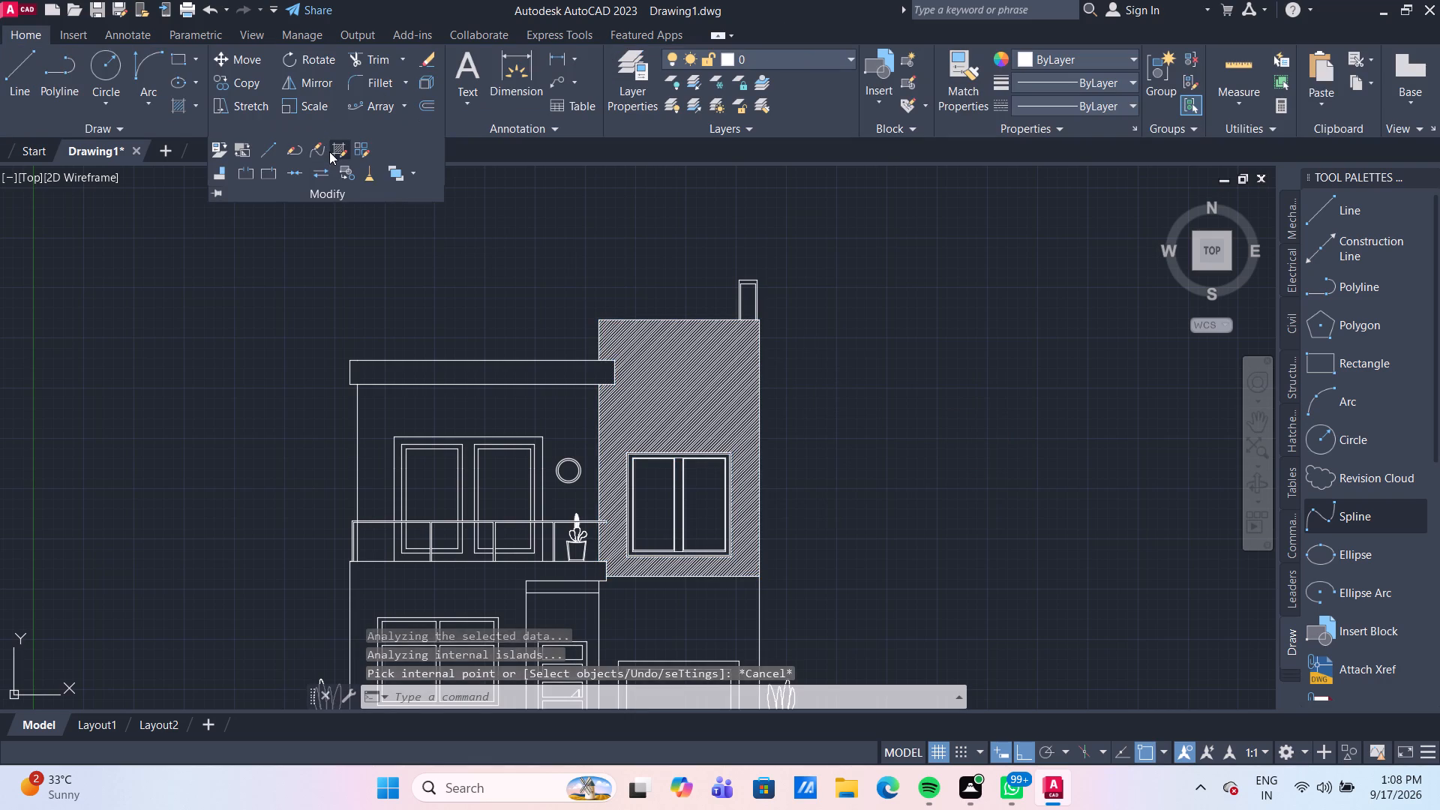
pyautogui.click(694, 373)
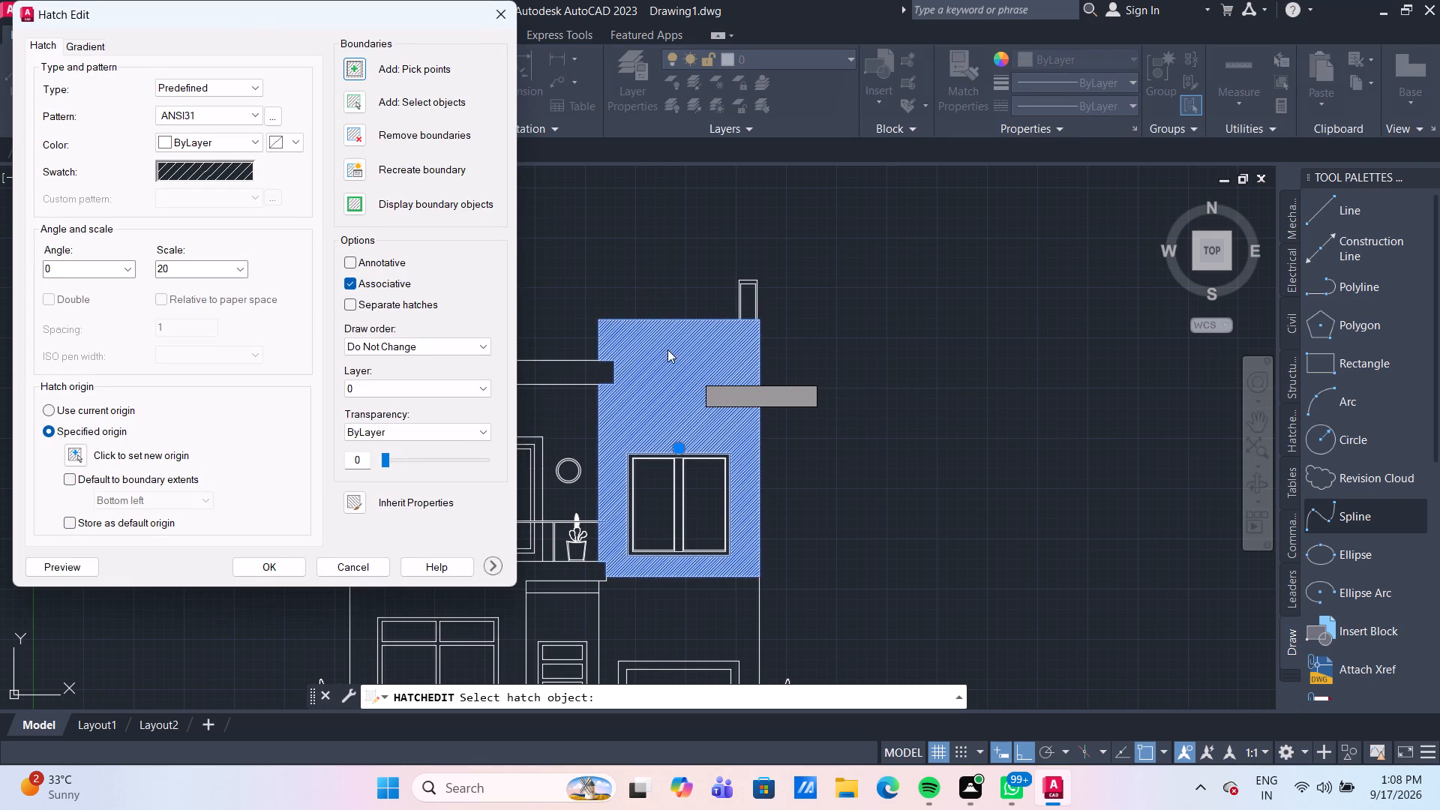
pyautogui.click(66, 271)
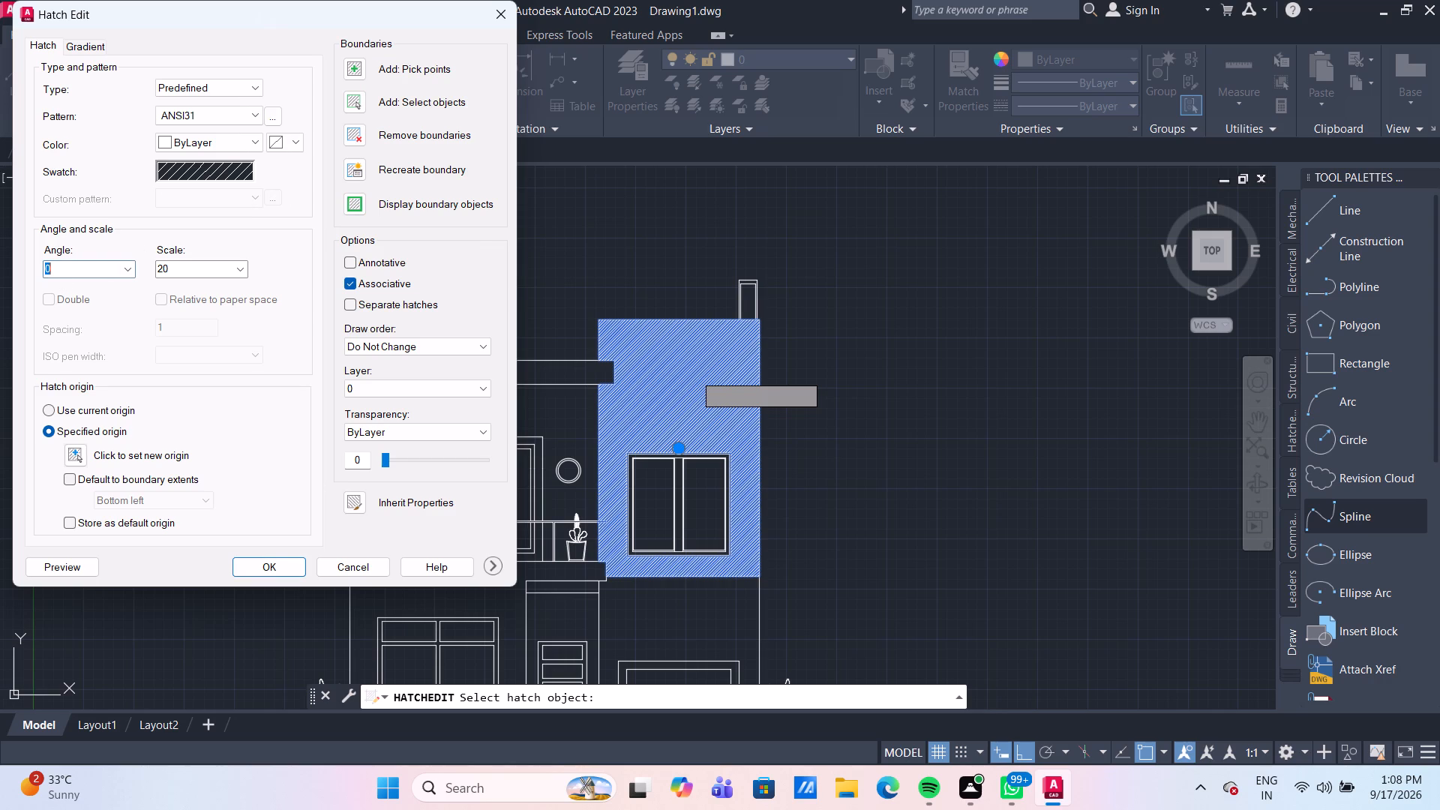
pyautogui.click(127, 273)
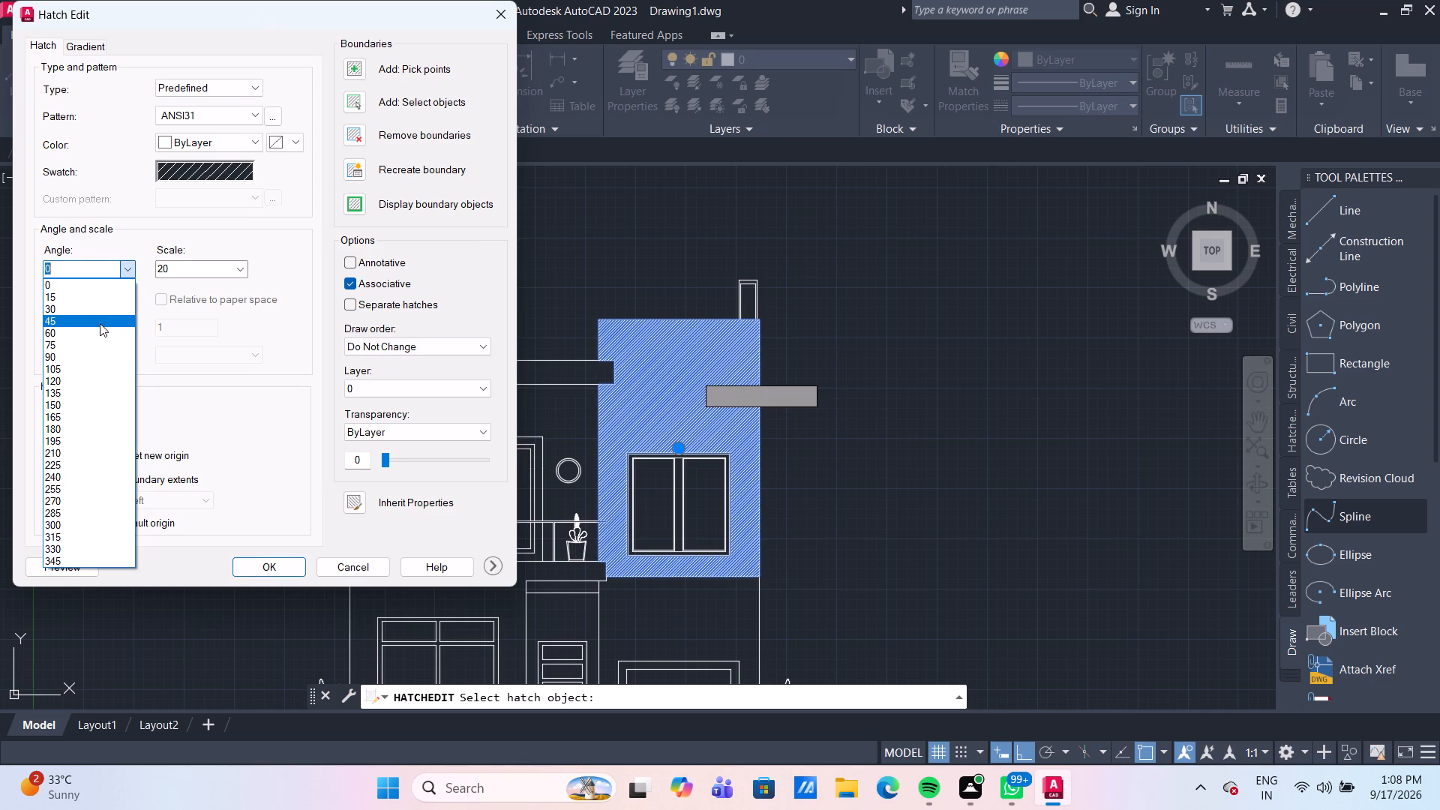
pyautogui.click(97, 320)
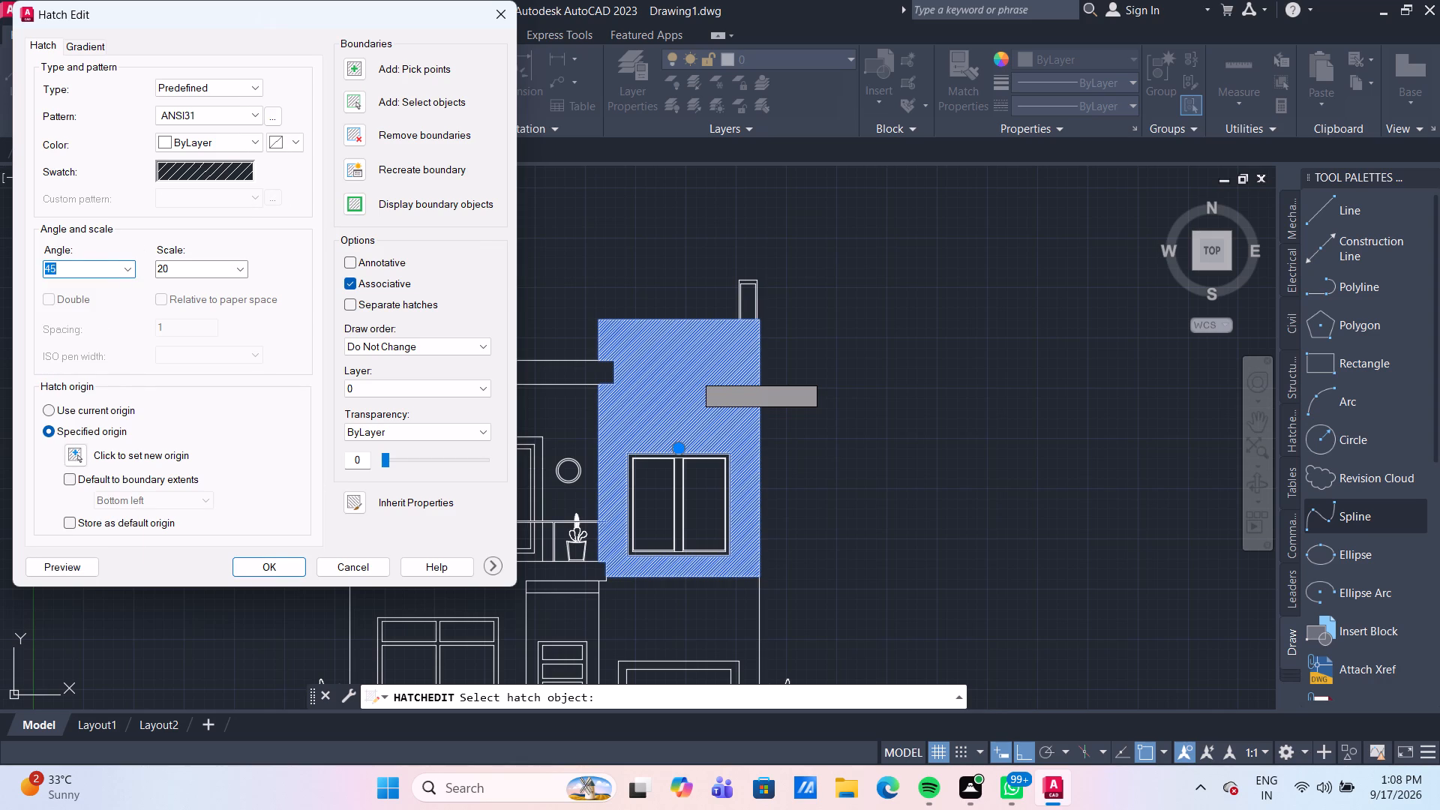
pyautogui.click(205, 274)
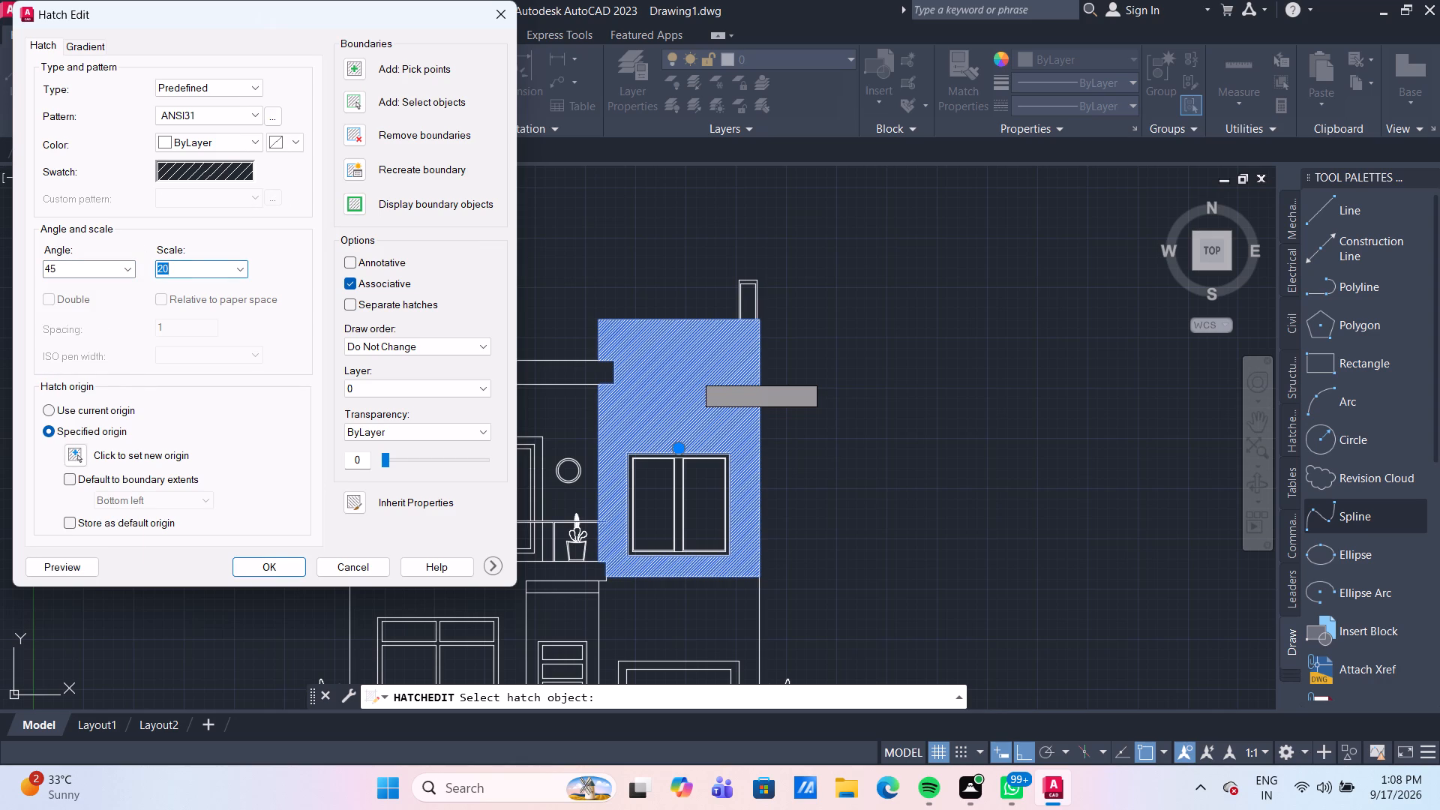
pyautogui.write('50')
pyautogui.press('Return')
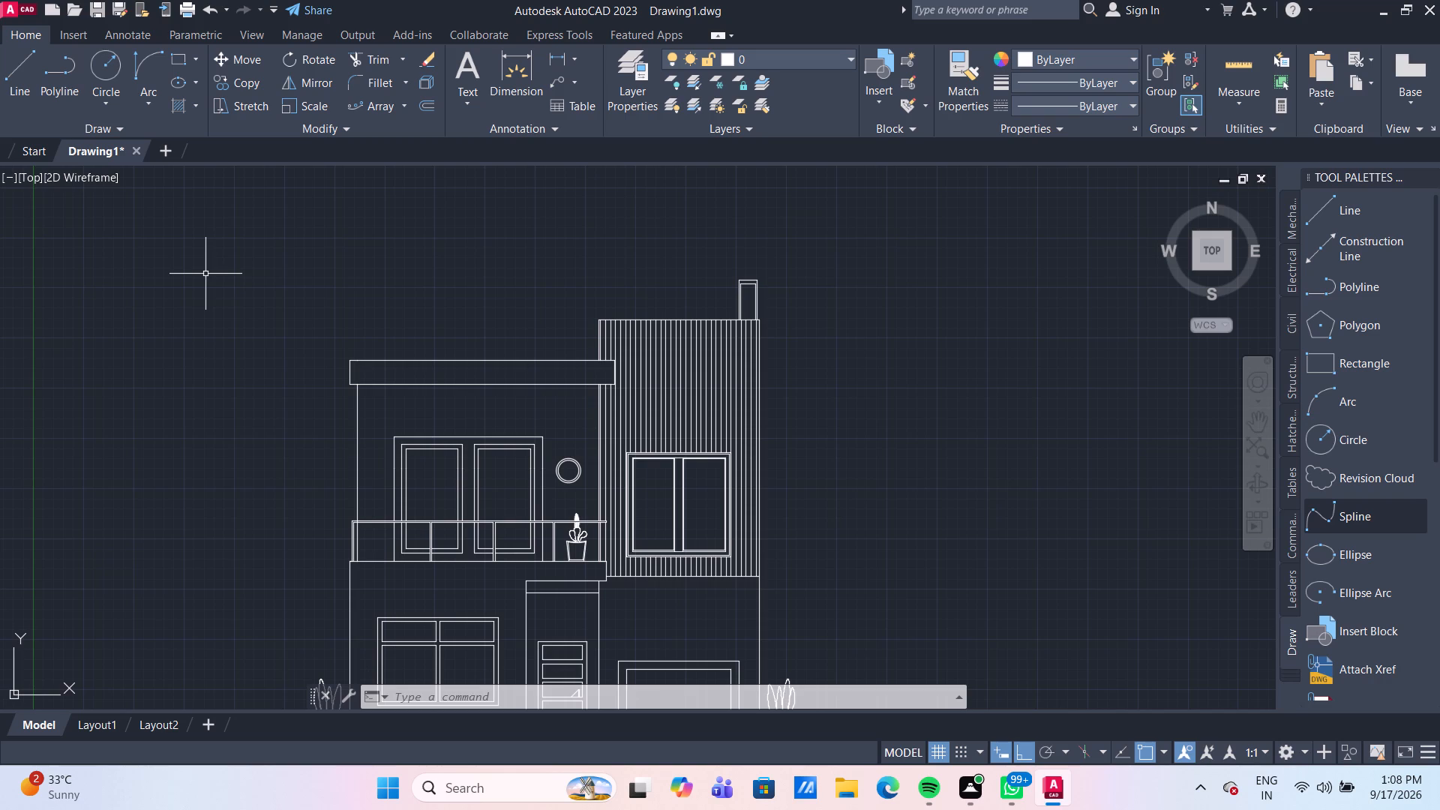
# Set the upper wall hatch's angle to 135 and its scale to 100.
pyautogui.click(700, 376)
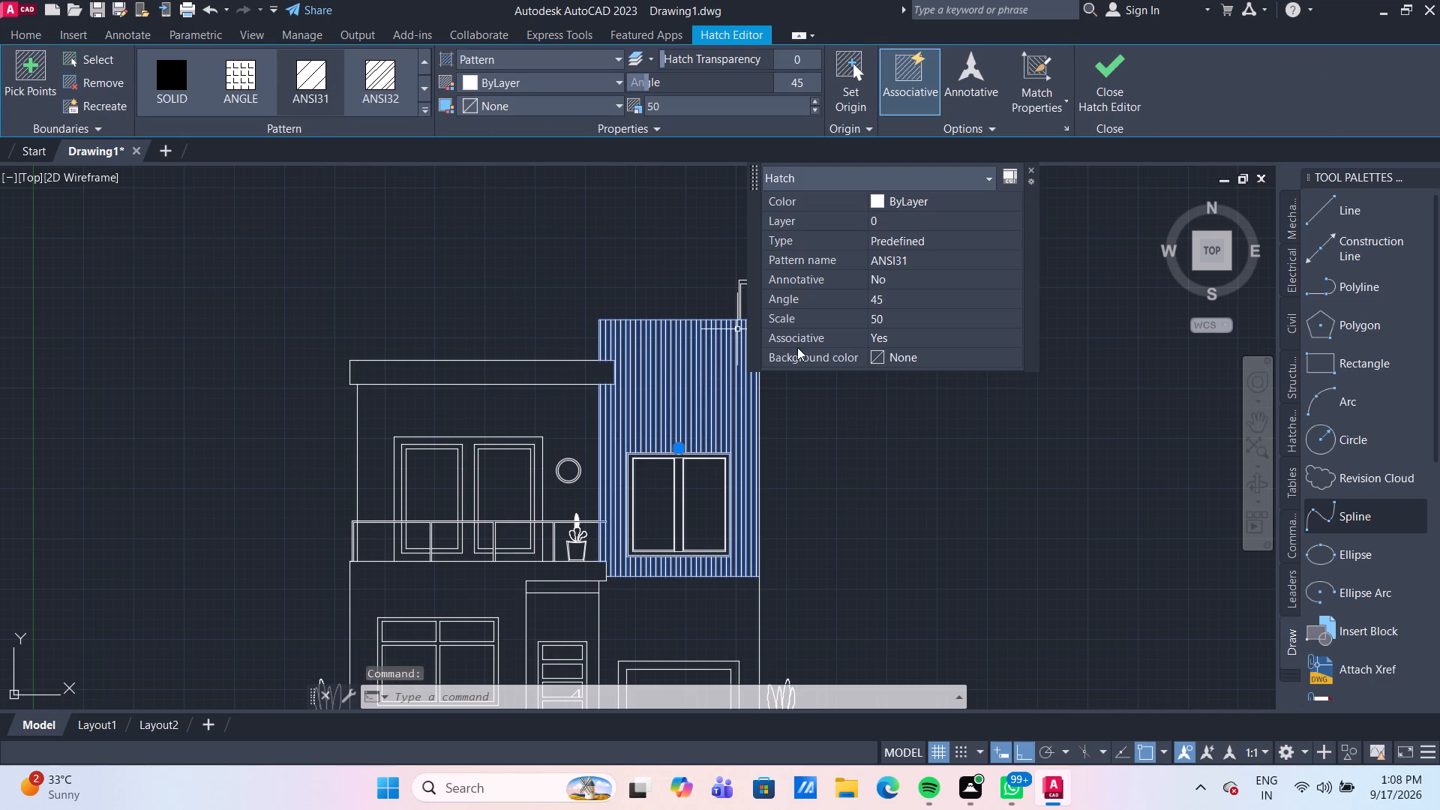
pyautogui.click(907, 297)
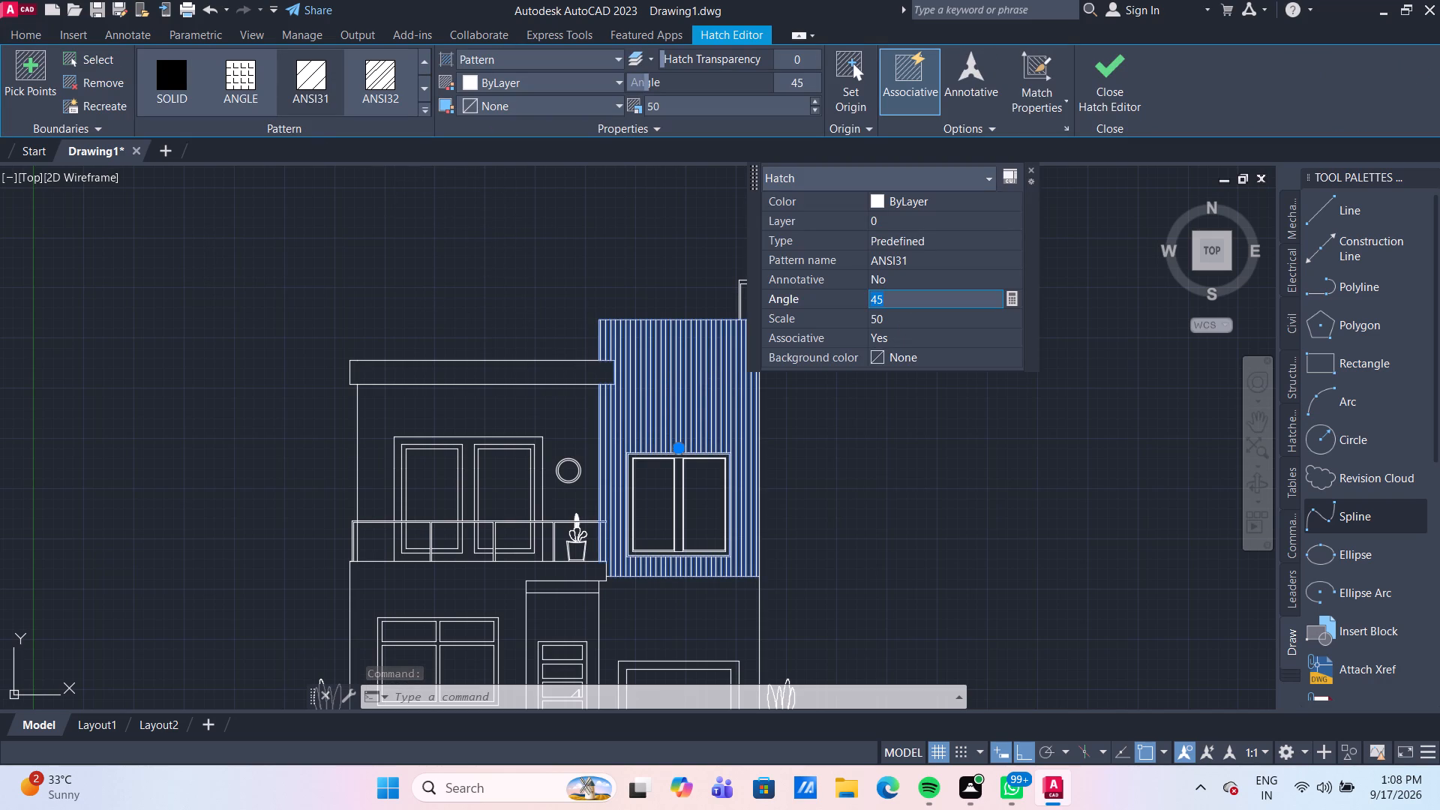
pyautogui.write('135')
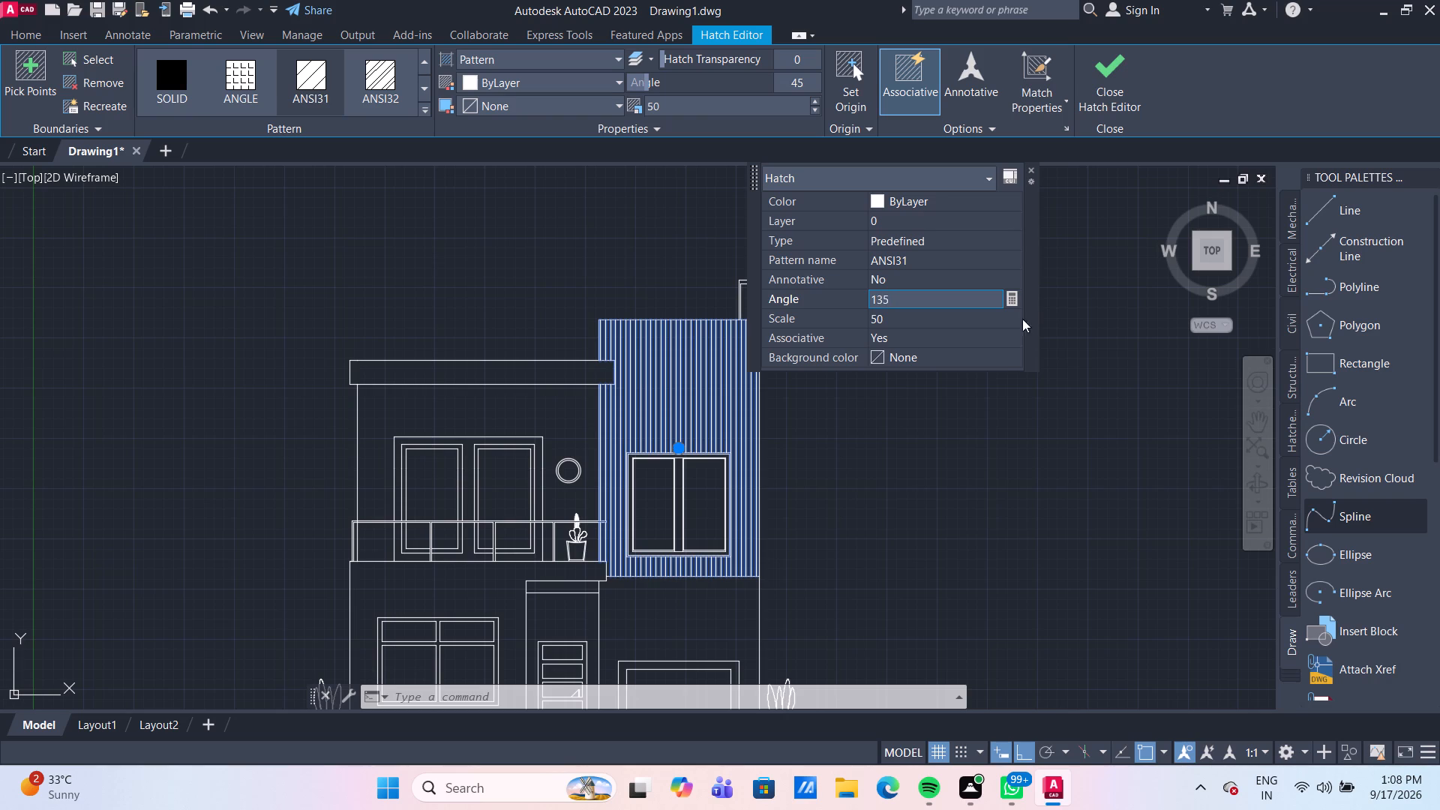
pyautogui.click(929, 323)
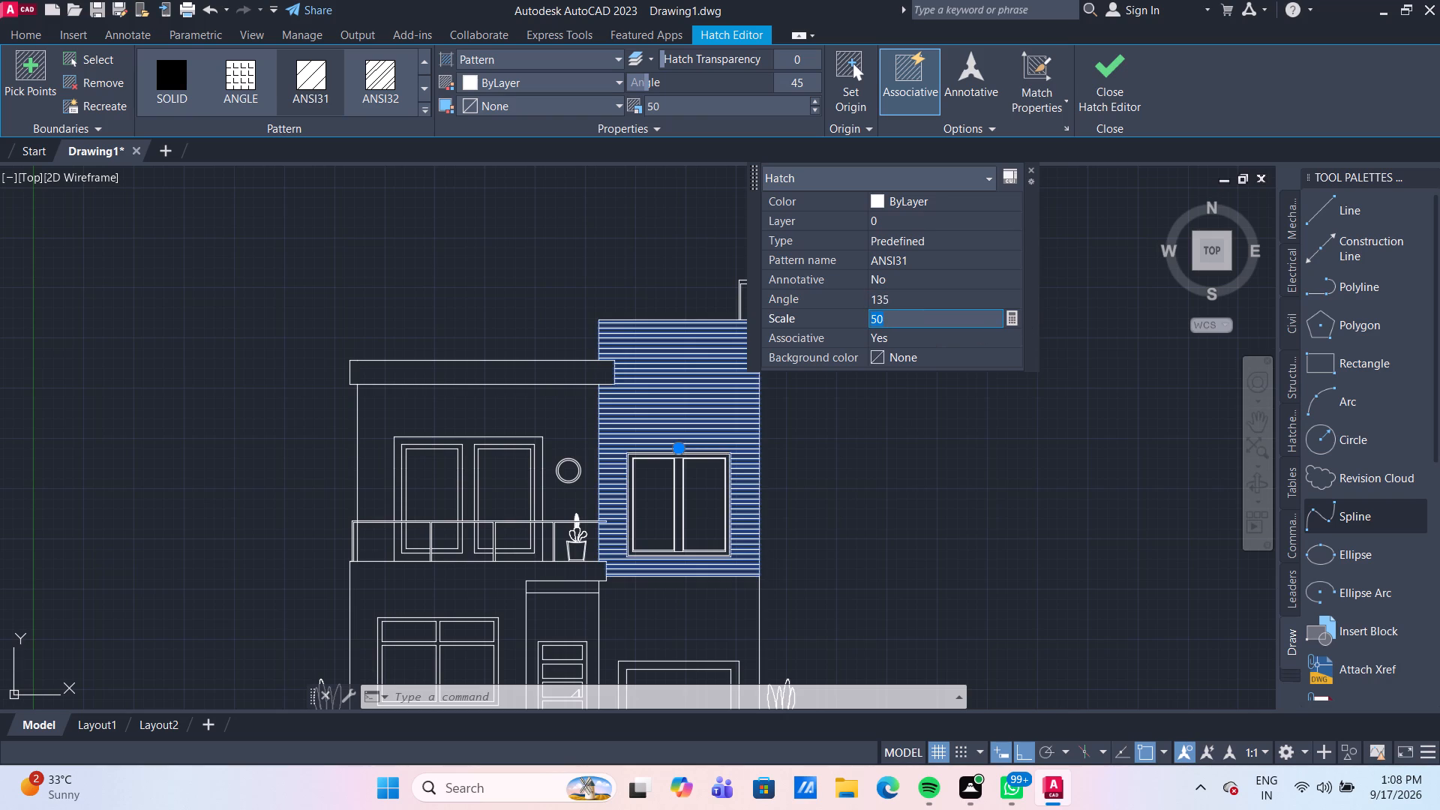
pyautogui.write('100')
pyautogui.press('Return')
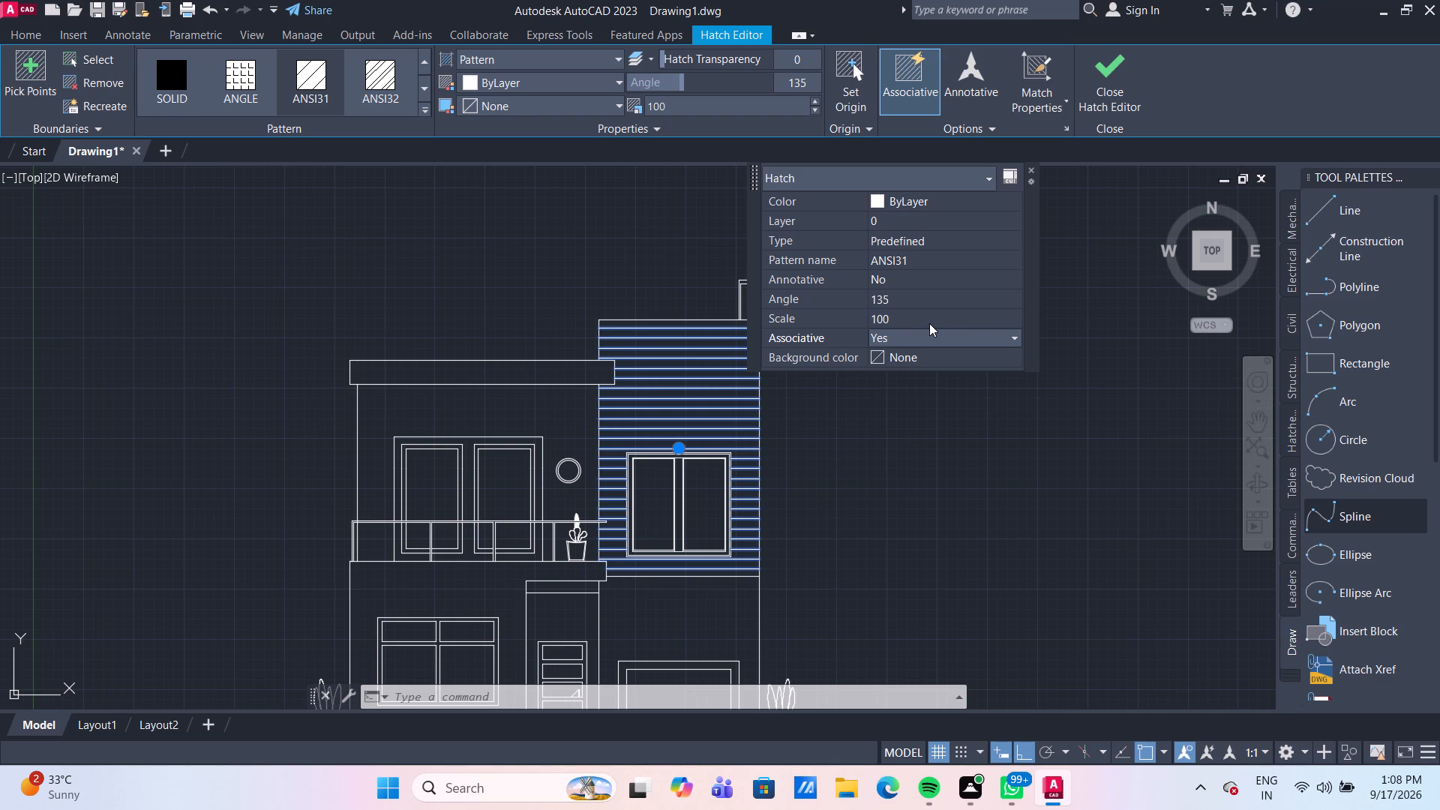
pyautogui.click(887, 445)
pyautogui.press('Escape')
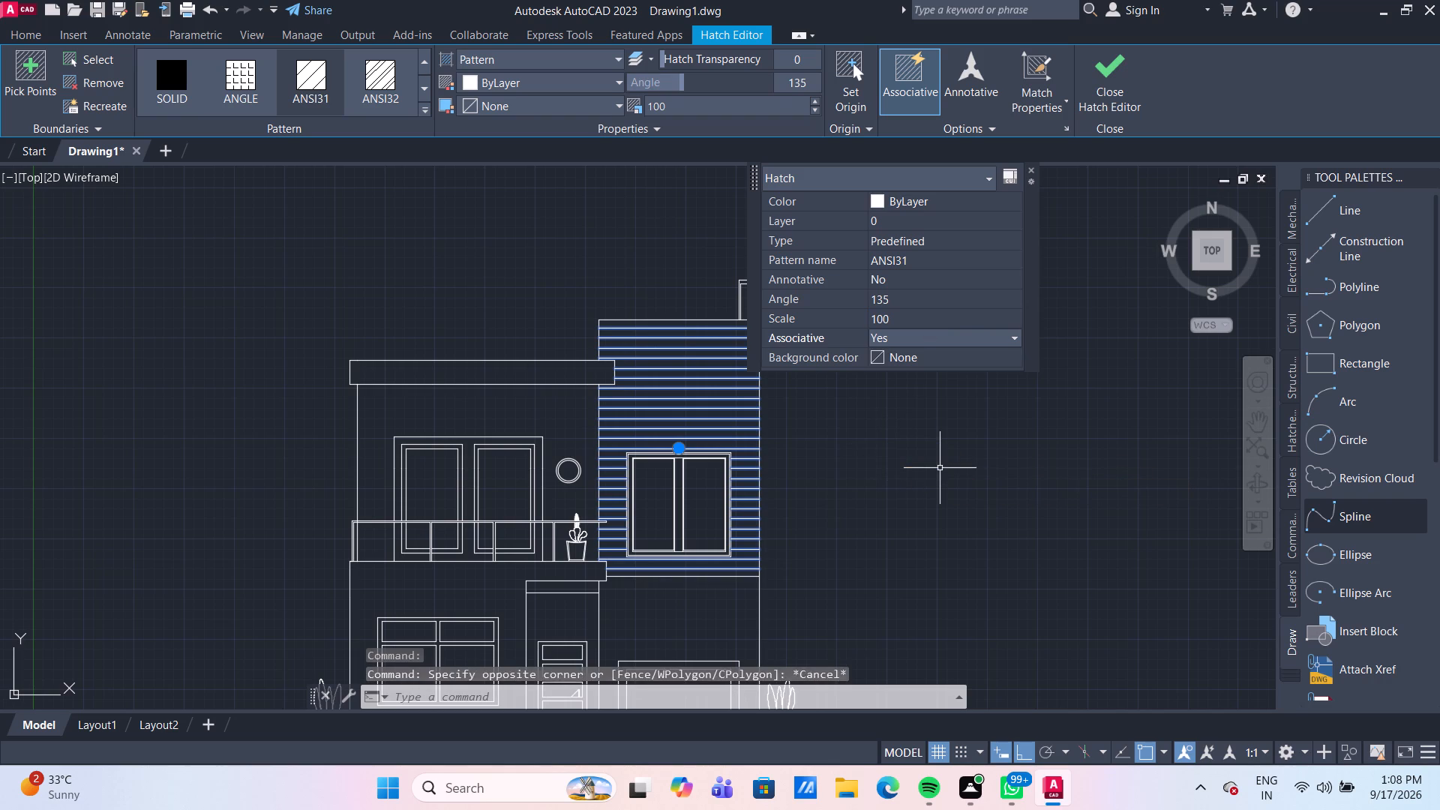
pyautogui.press('Escape')
# Hatch the inside of the garage door frame with the ANSI31 pattern at scale 20.
pyautogui.scroll(-2, 951, 466)
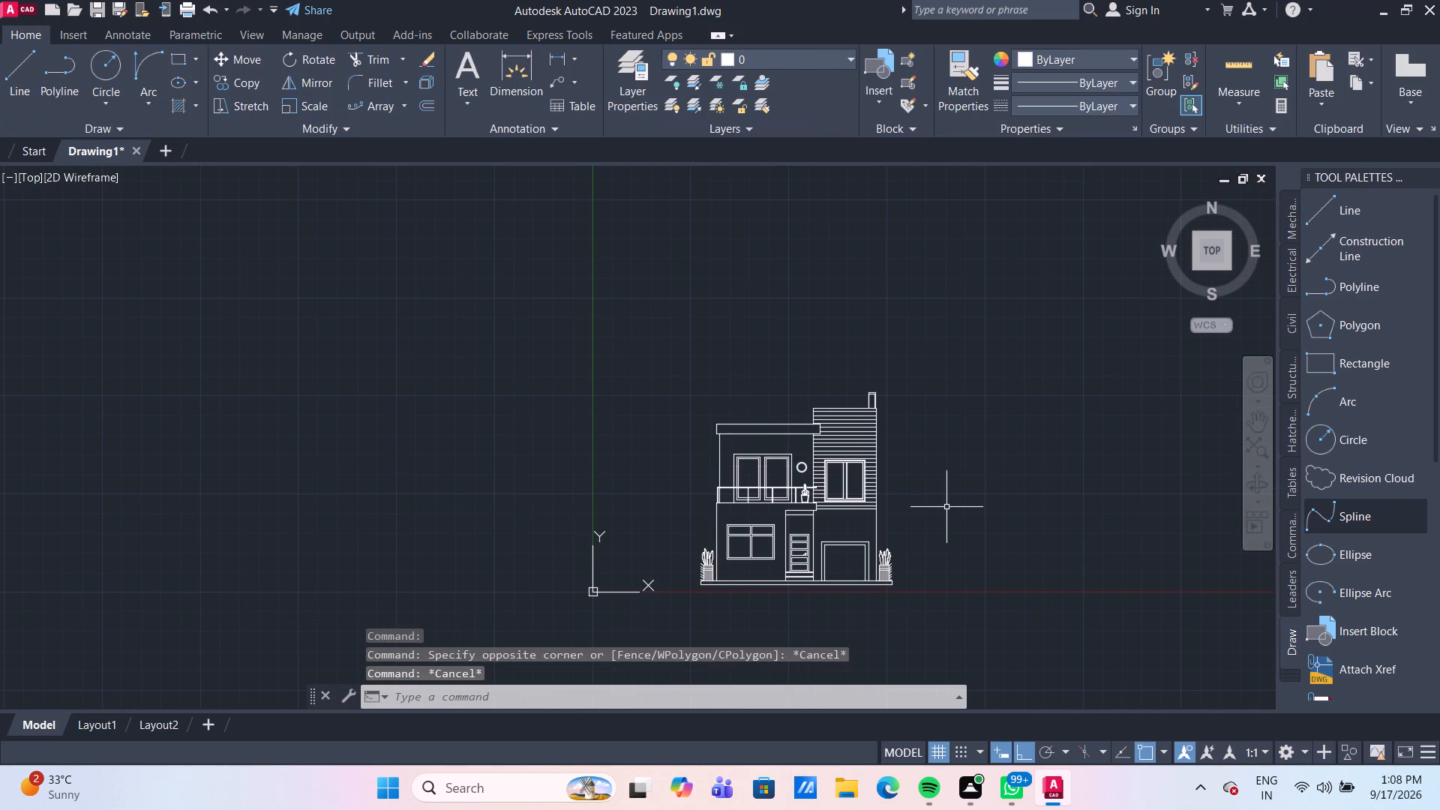
pyautogui.scroll(2, 916, 575)
pyautogui.moveTo(897, 493); pyautogui.dragTo(886, 464, button='middle')
pyautogui.scroll(1, 754, 508)
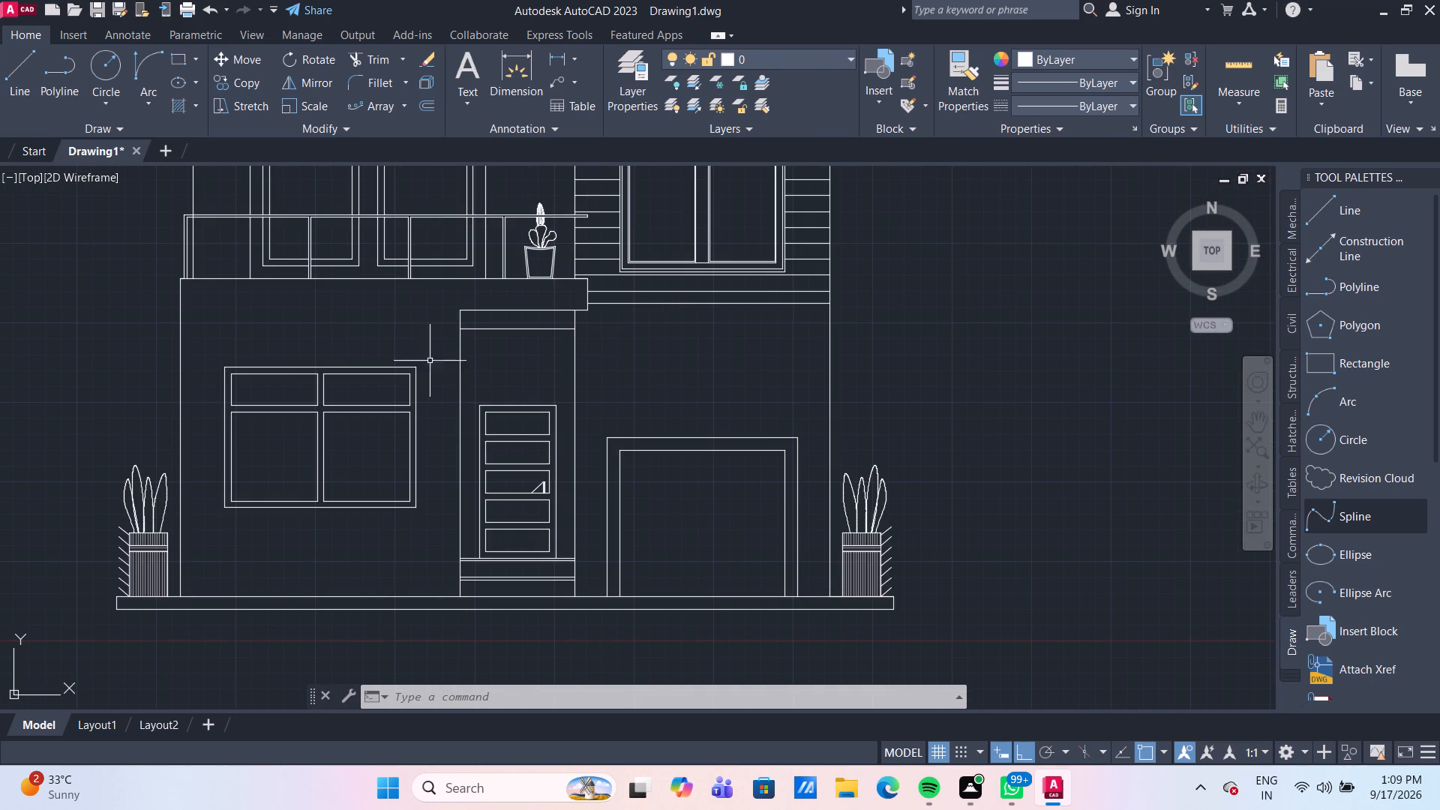
pyautogui.click(176, 111)
pyautogui.click(685, 535)
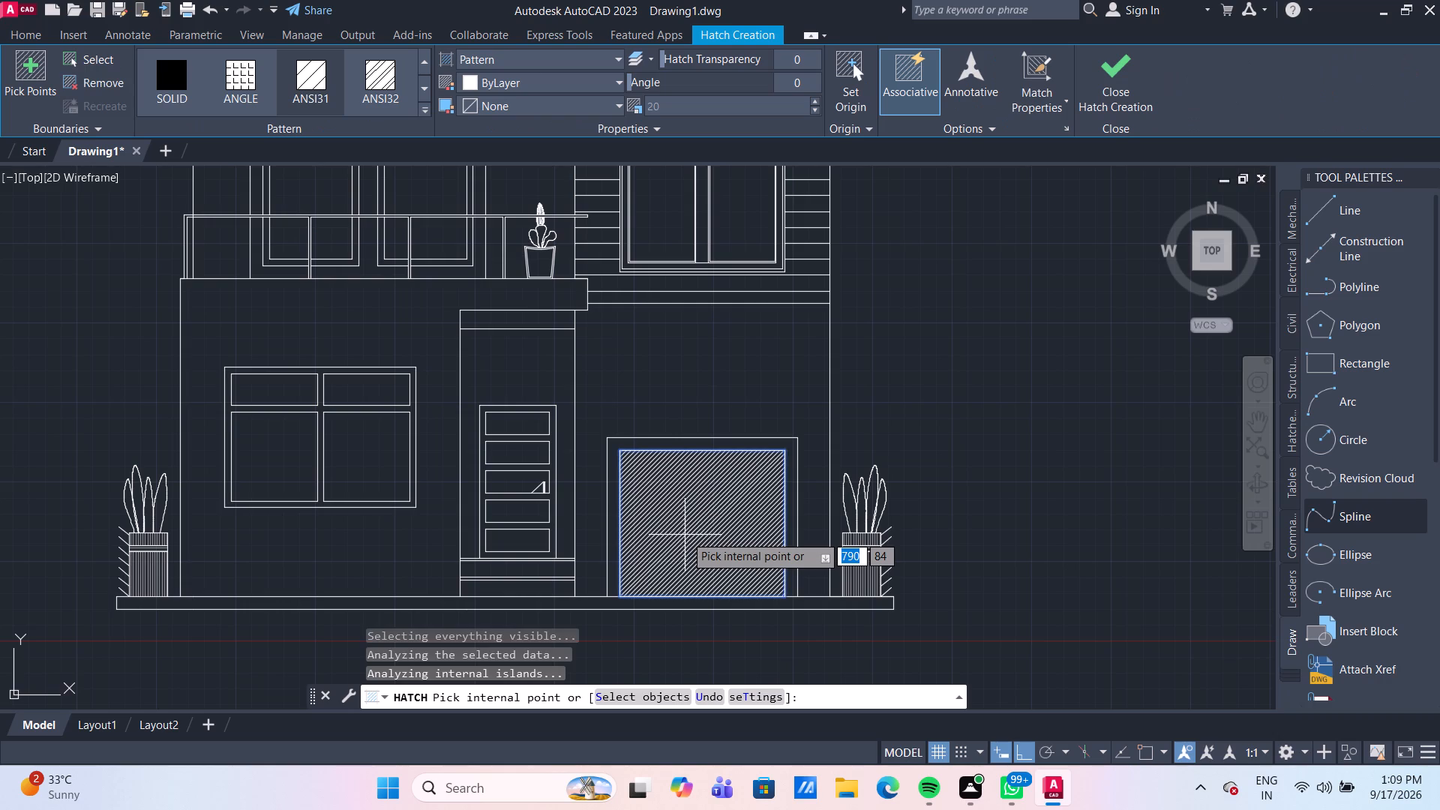
pyautogui.press('Escape')
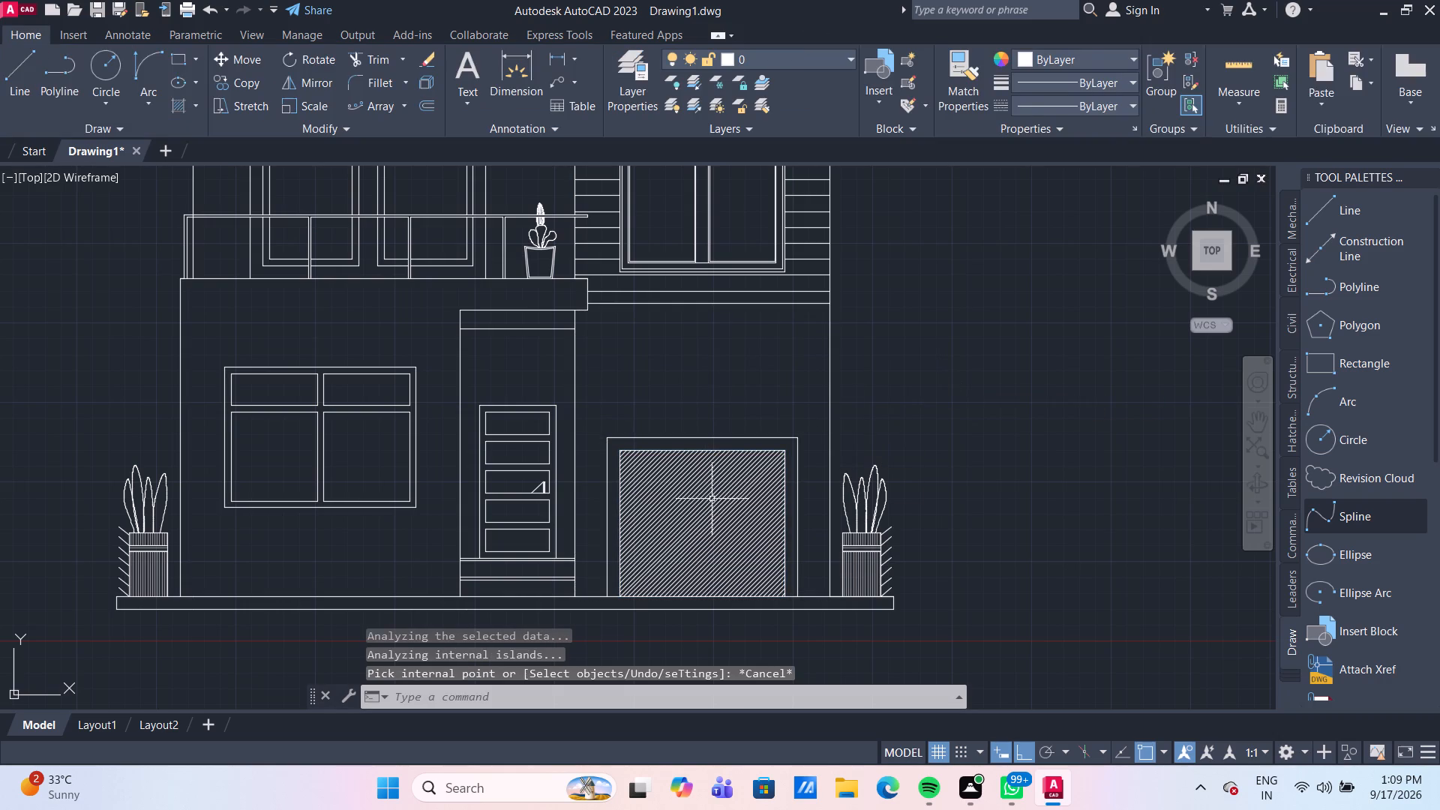
# Set the garage door hatch's angle to 135 and its scale to 75.
pyautogui.click(700, 514)
pyautogui.click(909, 436)
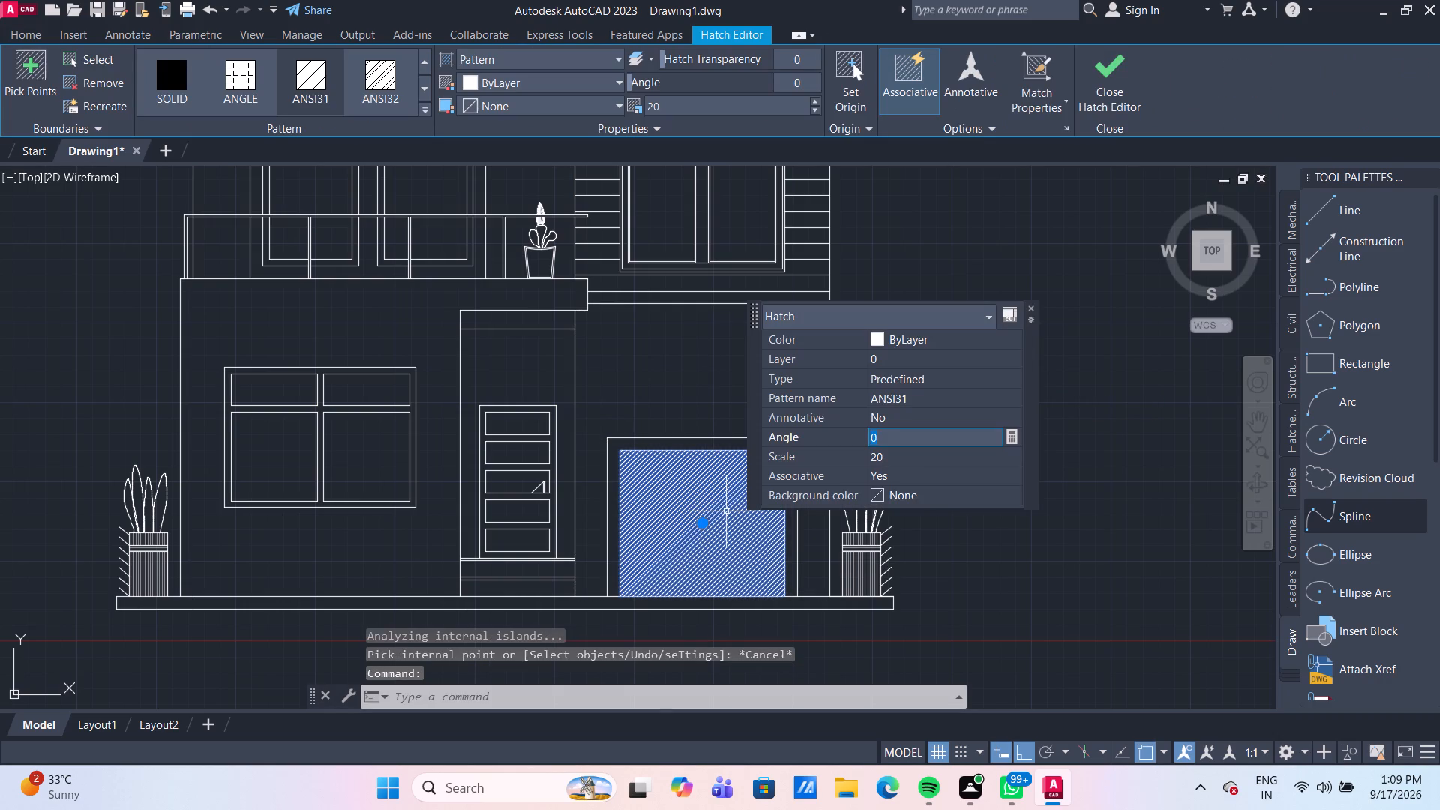
pyautogui.write('135')
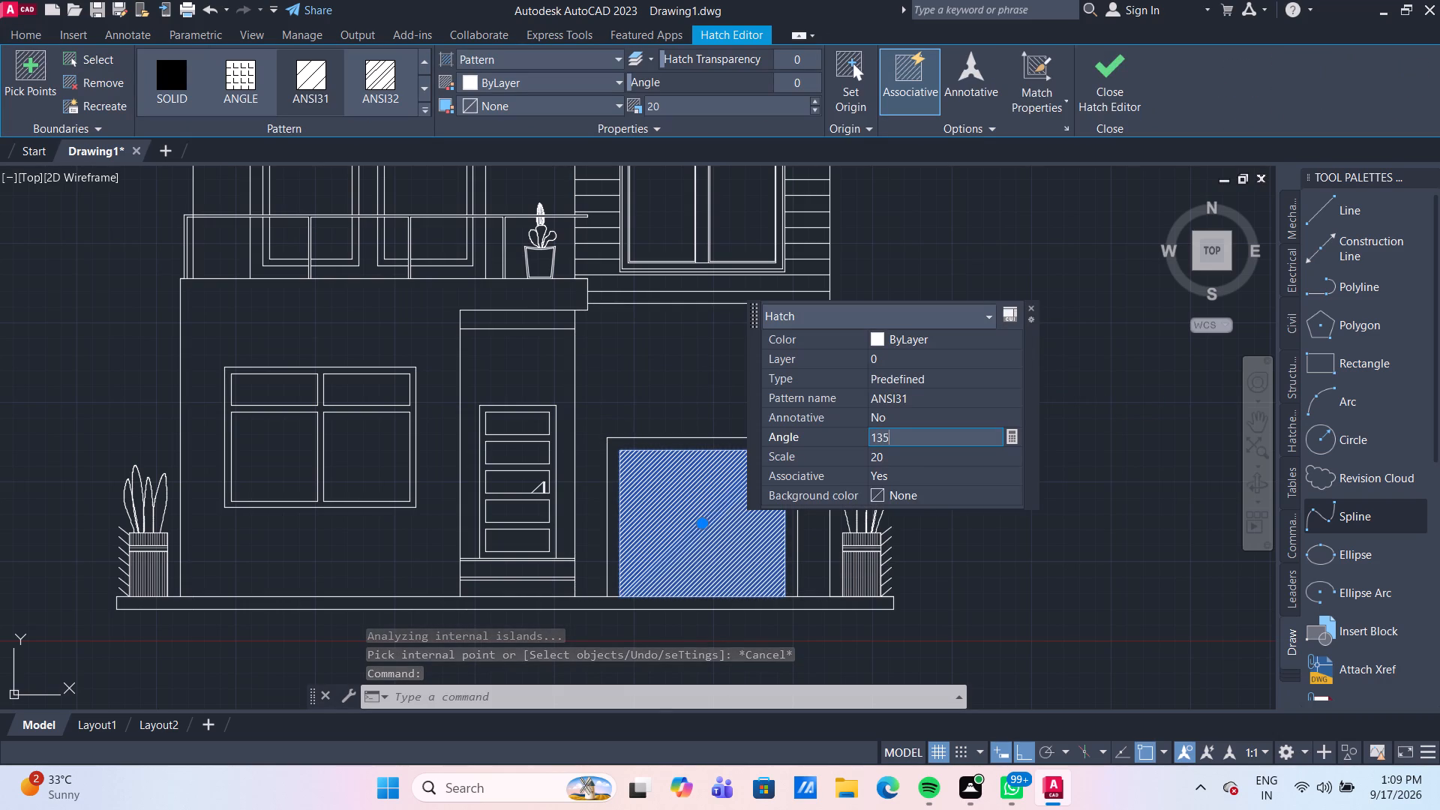
pyautogui.press('Return')
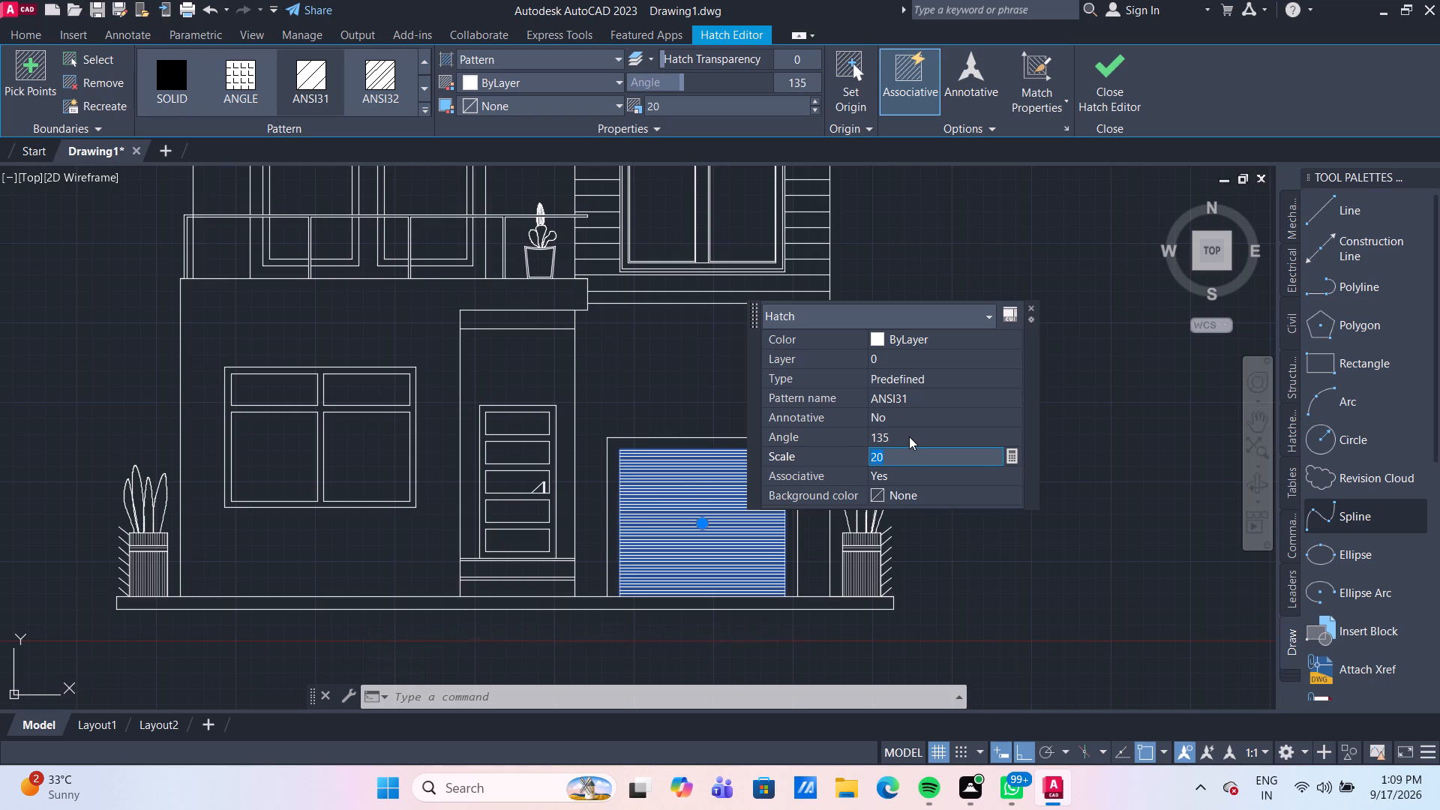
pyautogui.write('75')
pyautogui.press('Return')
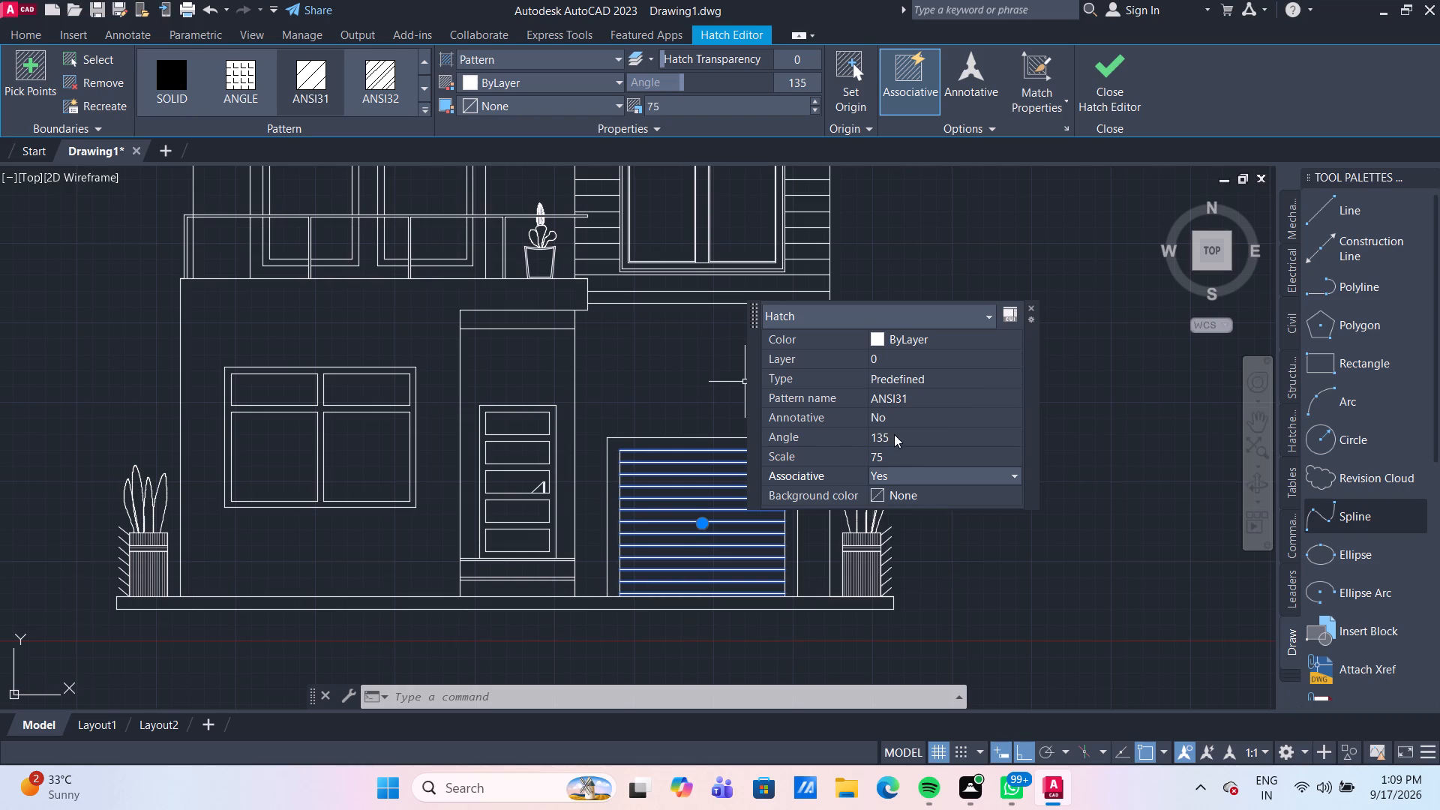
# Set the garage door hatch's scale to 50 and deselect the hatch.
pyautogui.click(903, 454)
pyautogui.write('50')
pyautogui.press('Return')
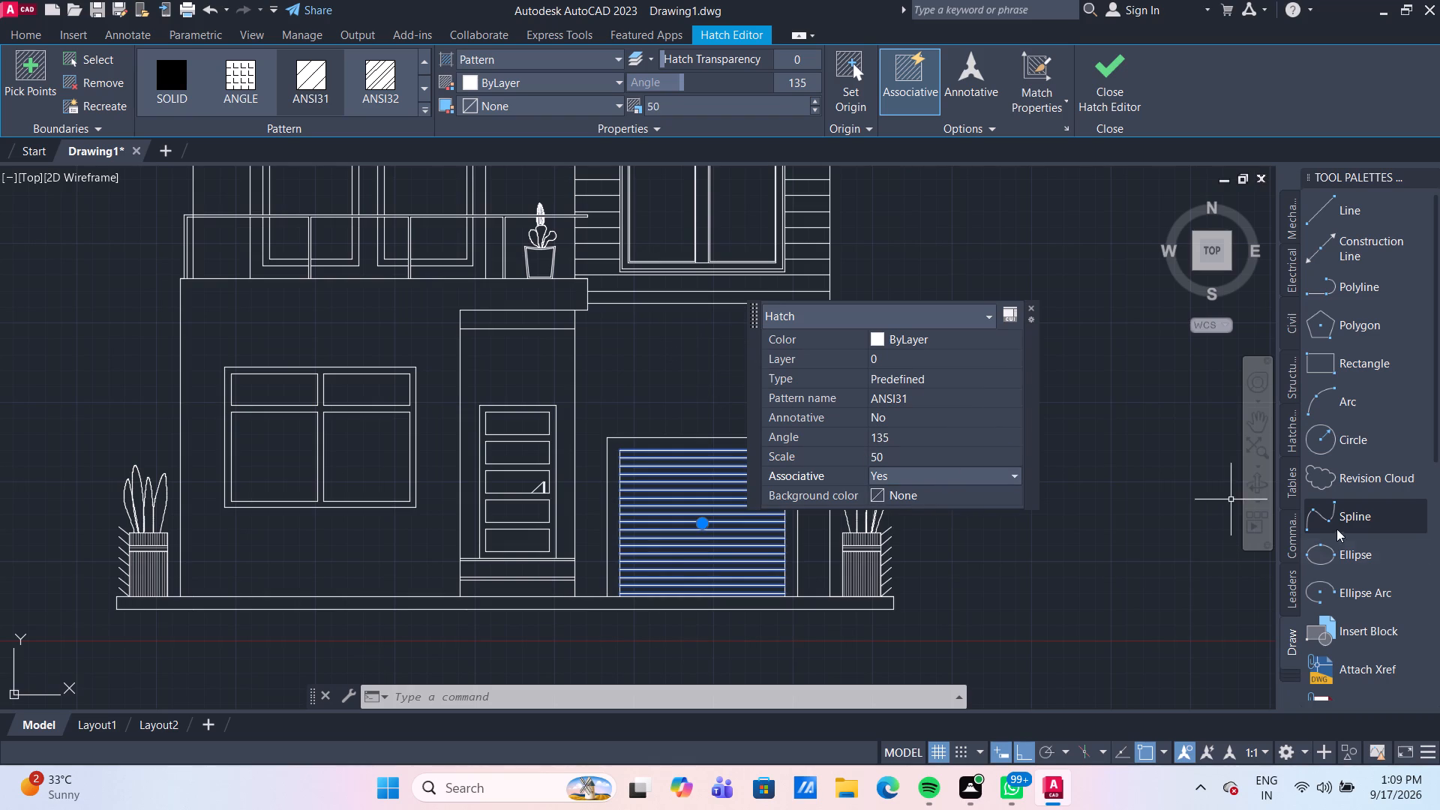
pyautogui.press('Escape')
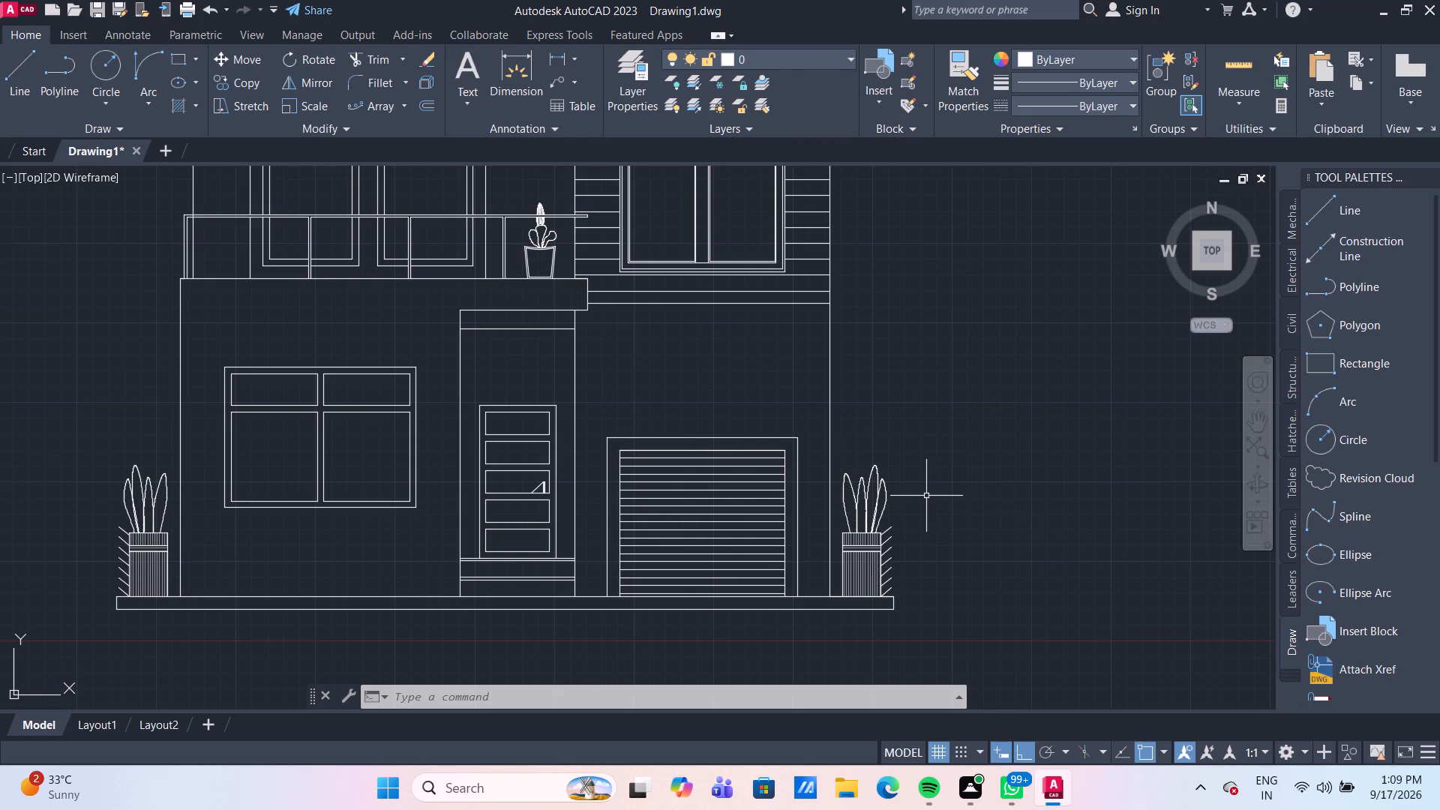
# Hatch the border between the garage door's outer frame and its slatted panel with the ANSI36 pattern at scale 20.
pyautogui.click(666, 442)
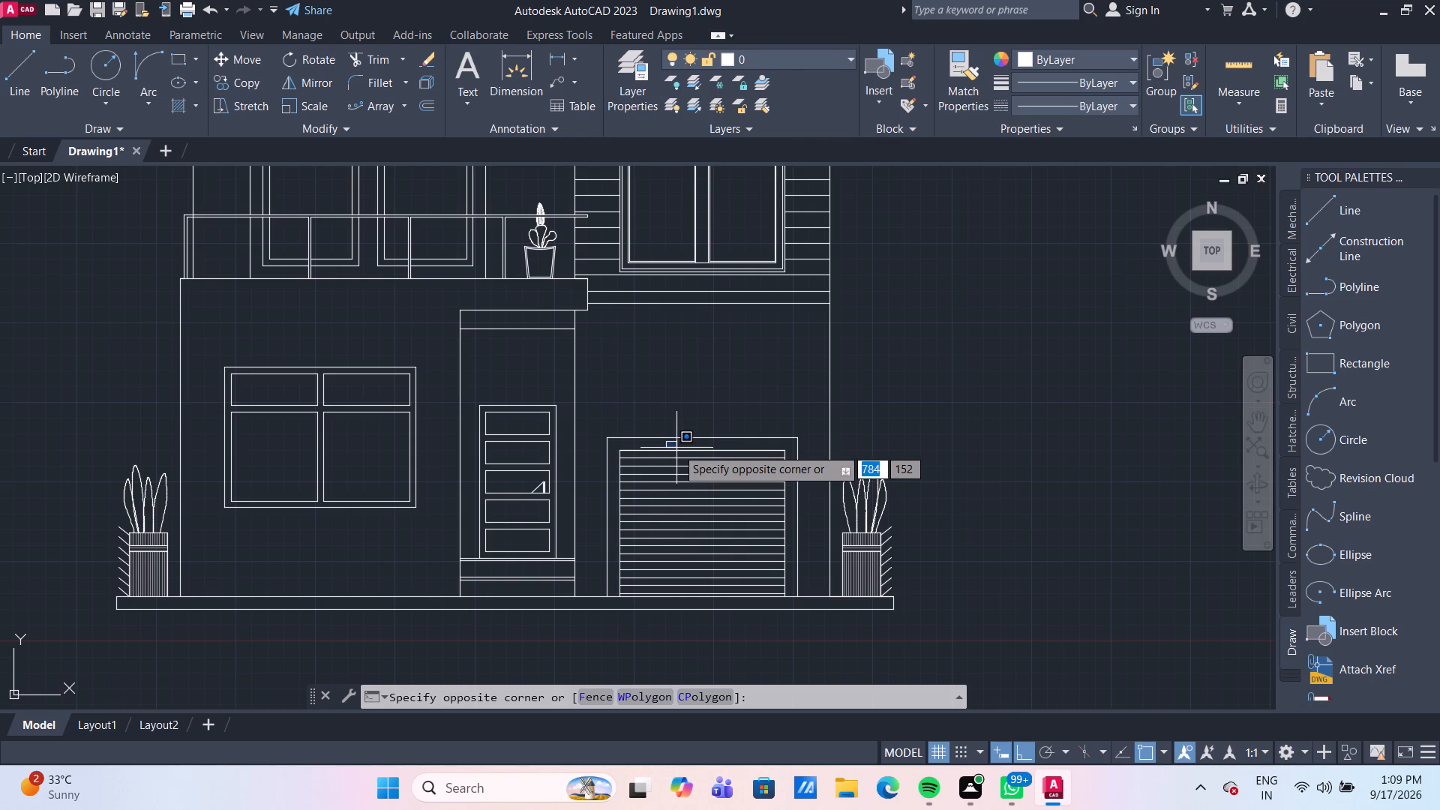
pyautogui.press('Escape')
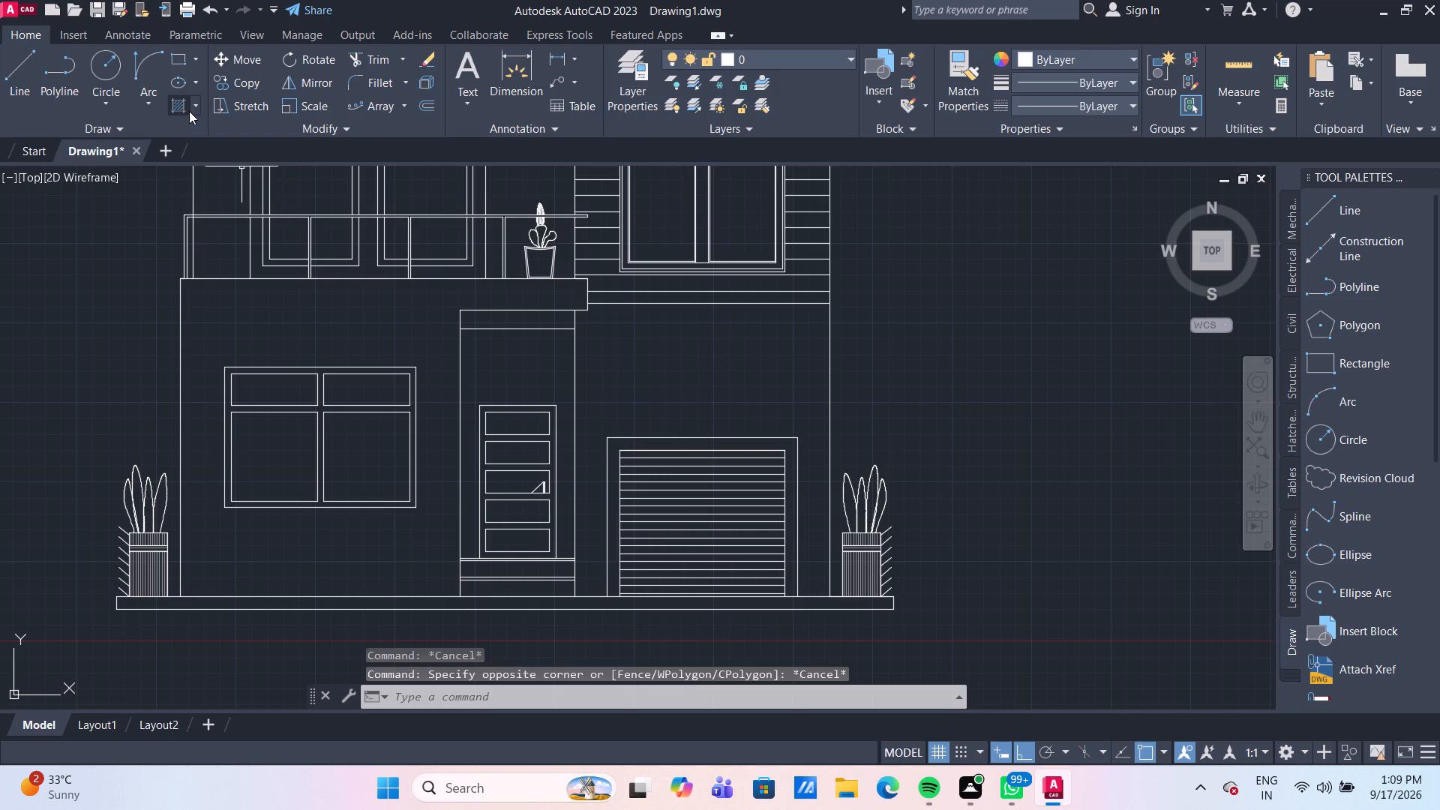
pyautogui.click(189, 111)
pyautogui.scroll(-1, 312, 115)
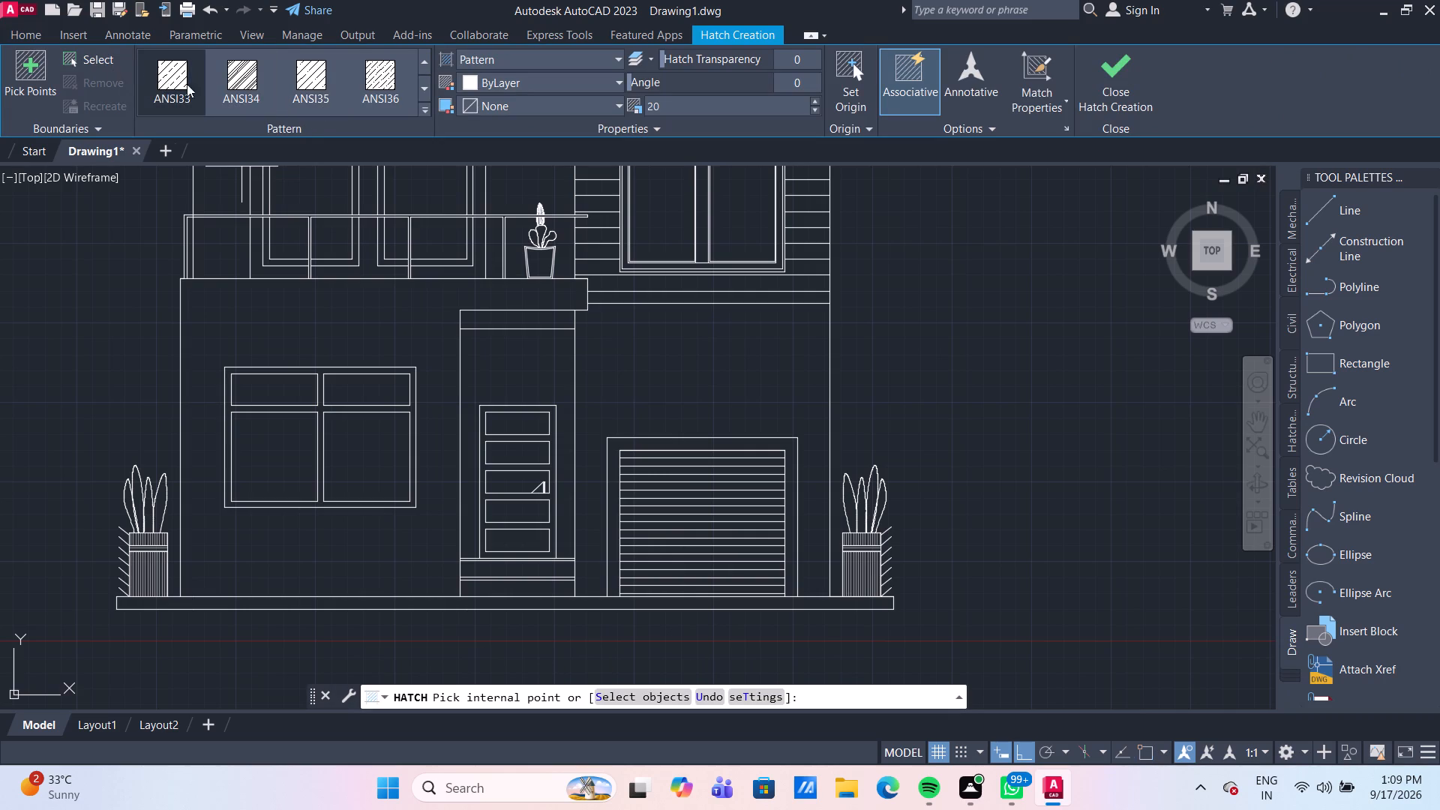
pyautogui.click(378, 83)
pyautogui.scroll(1, 620, 436)
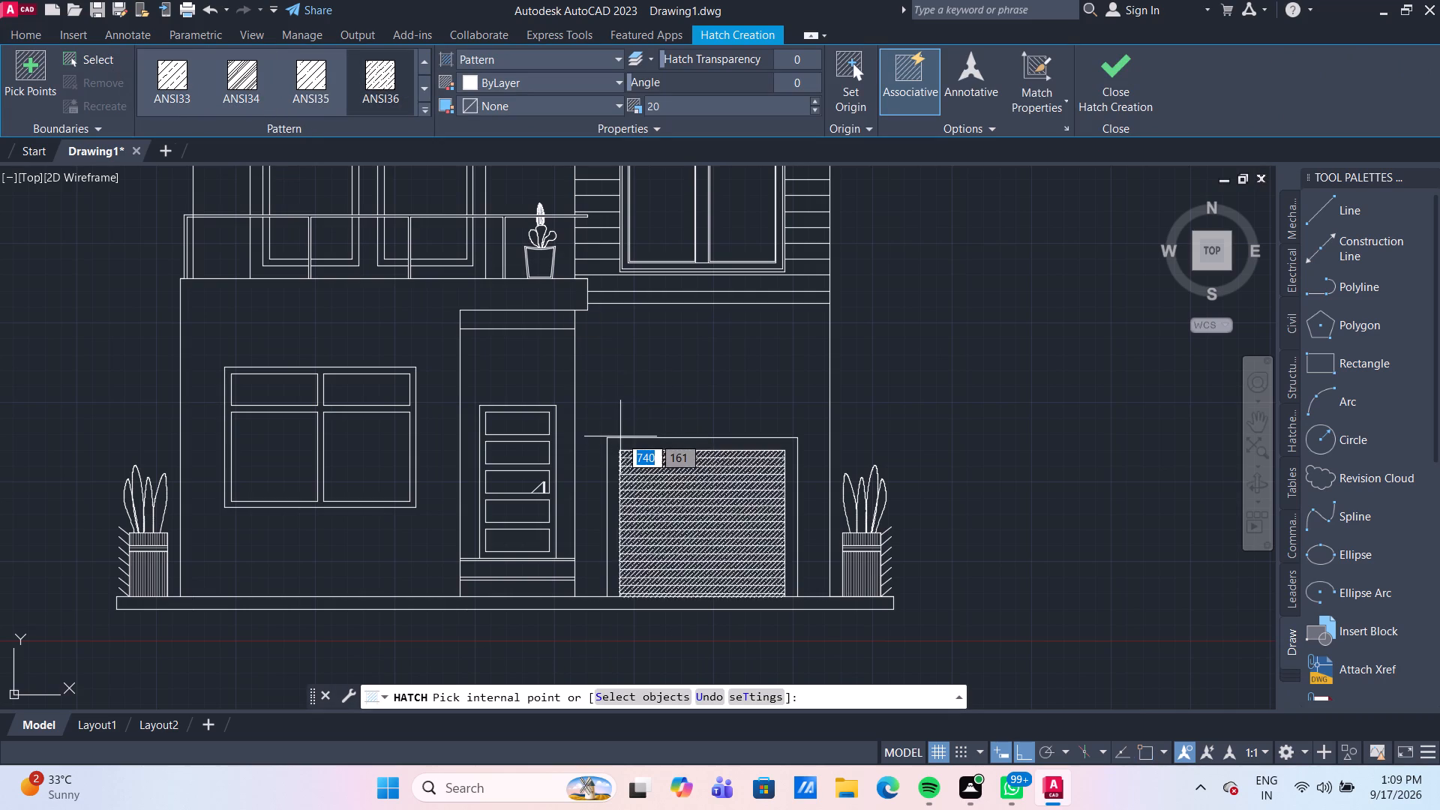
pyautogui.scroll(2, 620, 436)
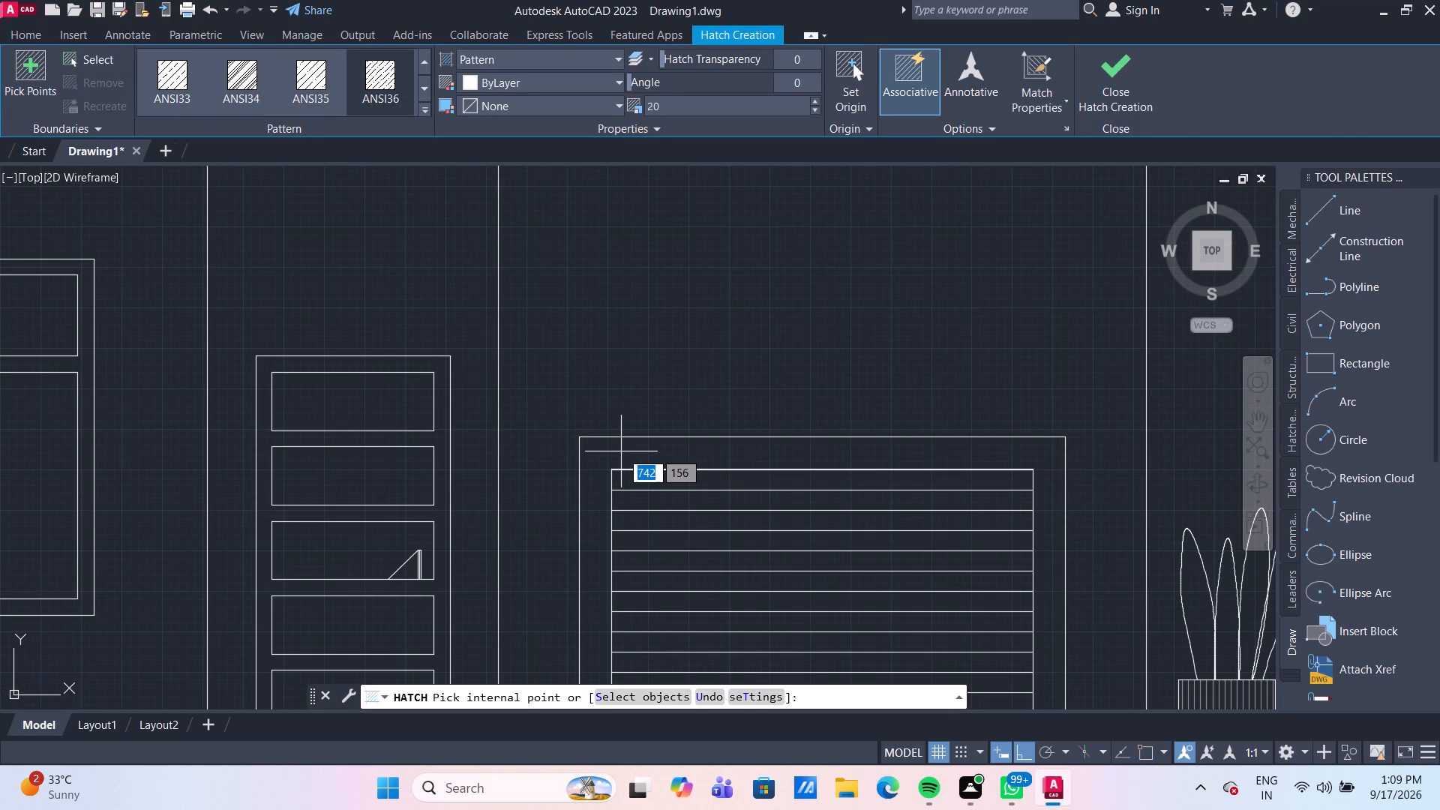
pyautogui.click(602, 461)
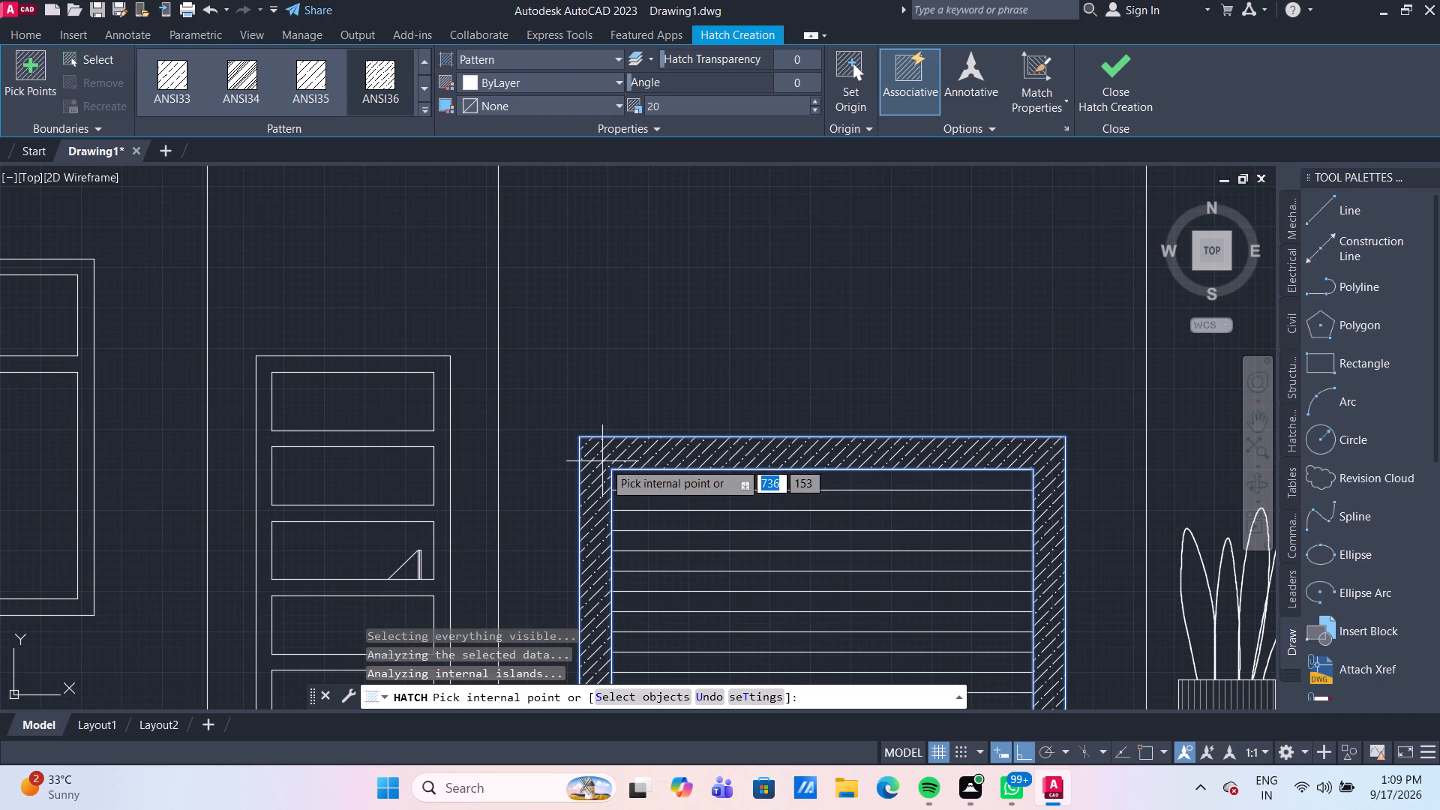
pyautogui.press('Escape')
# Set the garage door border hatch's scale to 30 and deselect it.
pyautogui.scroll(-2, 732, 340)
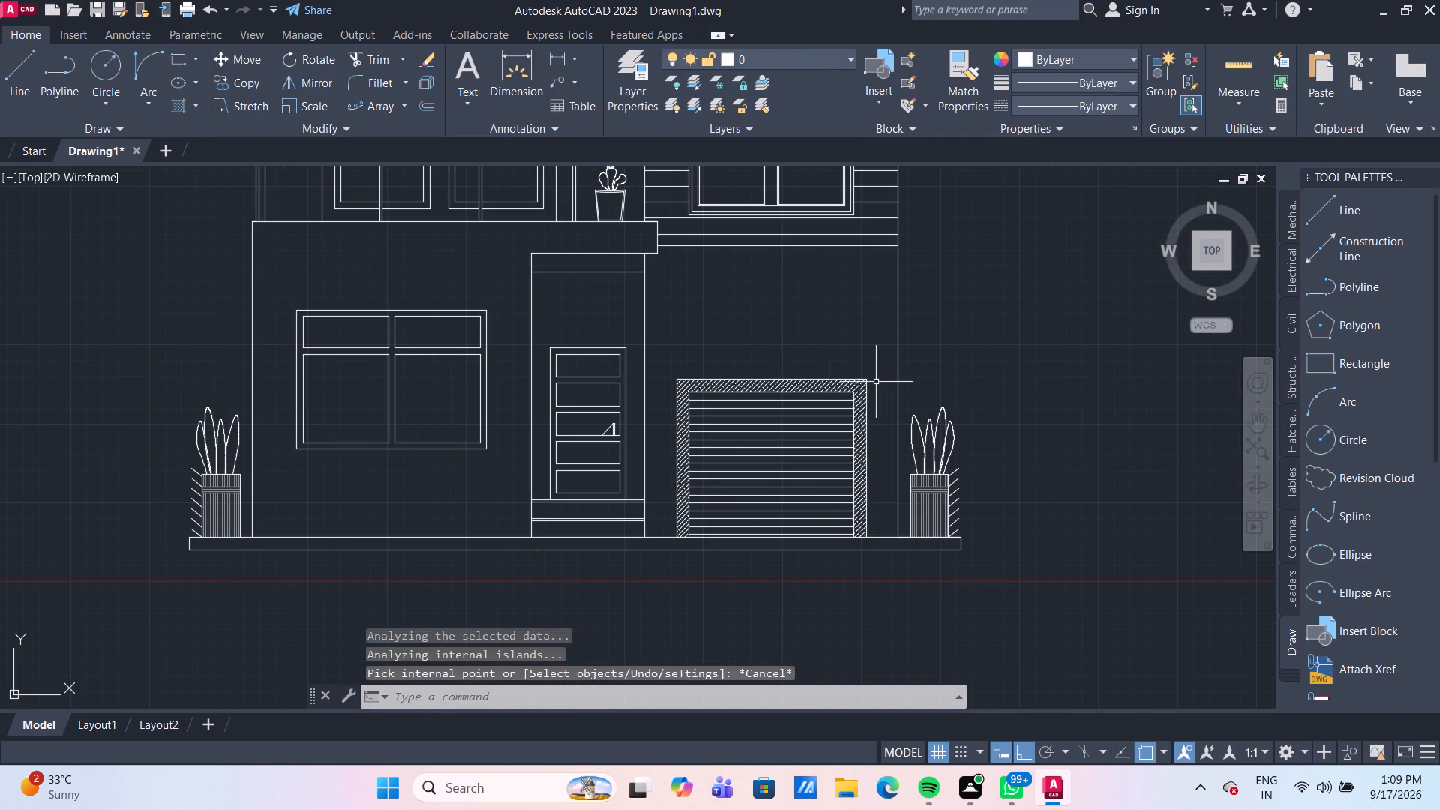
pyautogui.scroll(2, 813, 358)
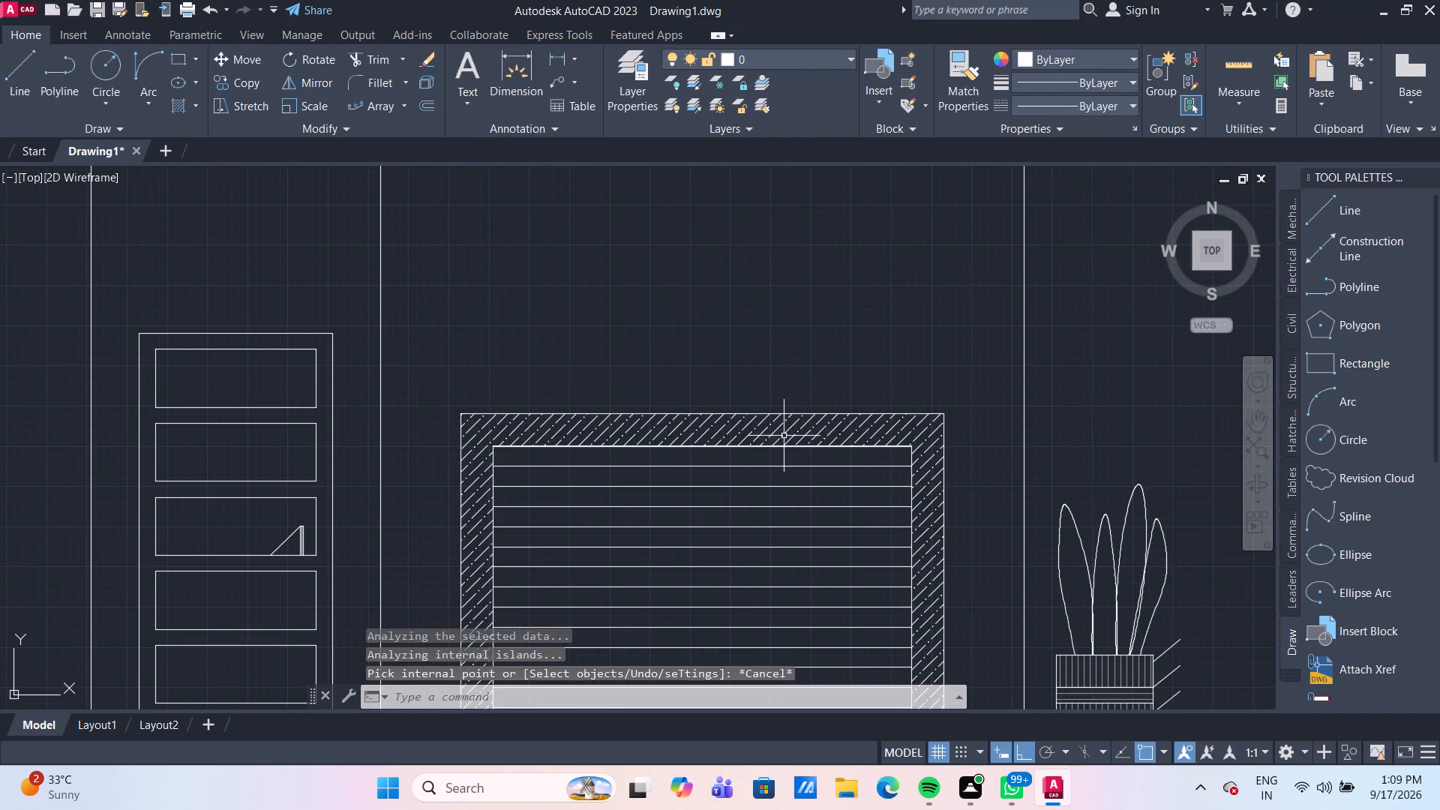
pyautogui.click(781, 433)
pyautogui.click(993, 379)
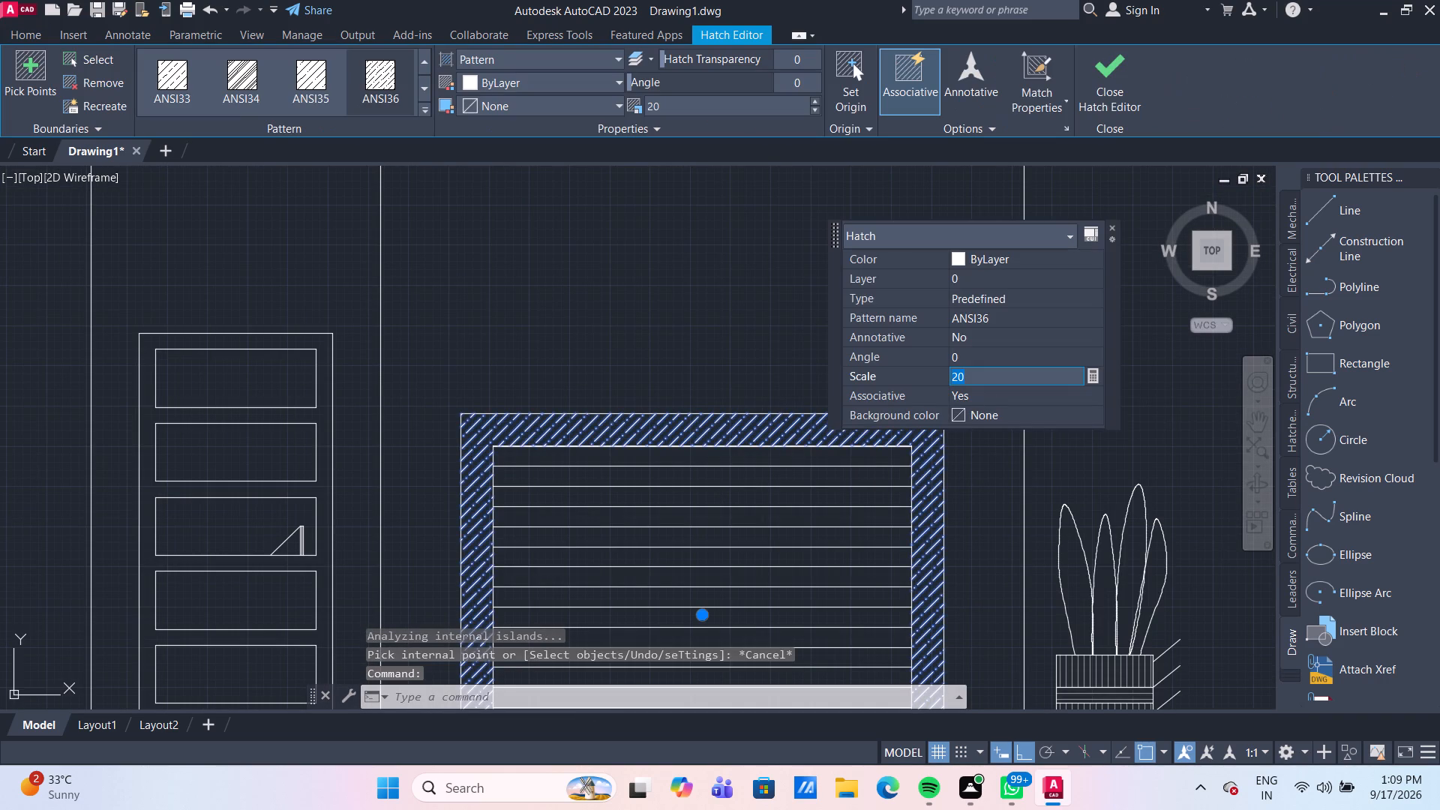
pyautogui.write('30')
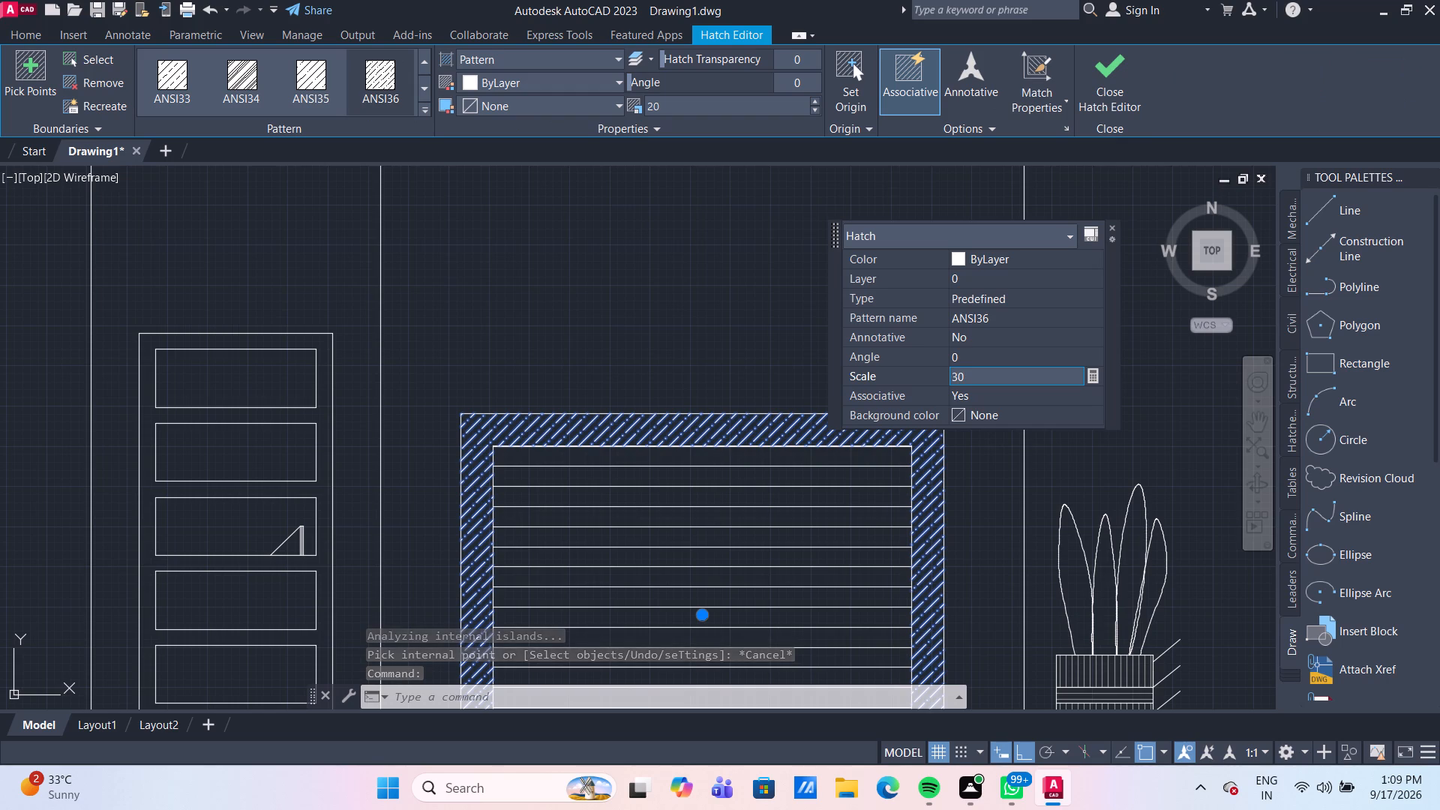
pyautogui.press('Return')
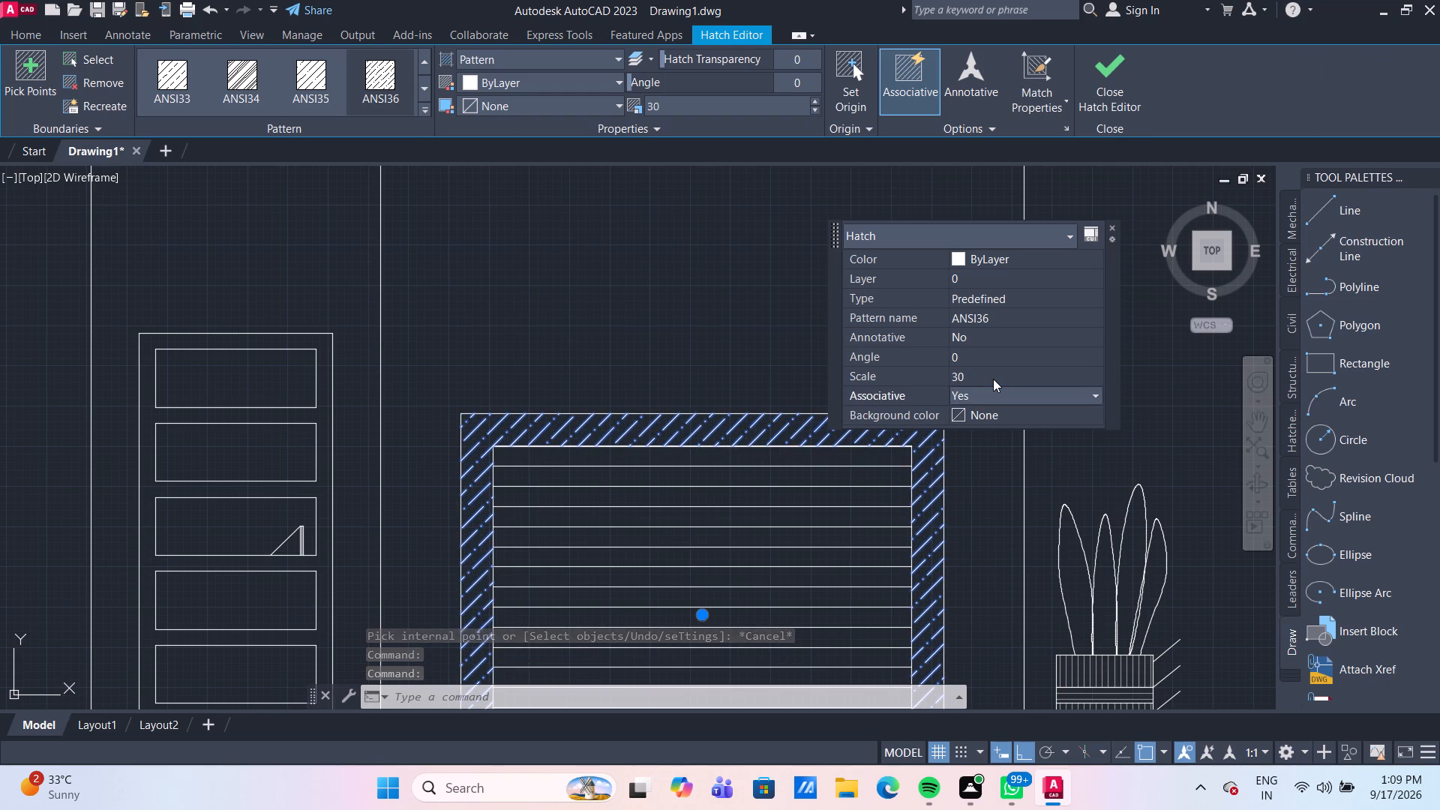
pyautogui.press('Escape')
# Set the scale of the ANSI36 hatch around the garage door to 40 and deselect it.
pyautogui.scroll(-4, 723, 313)
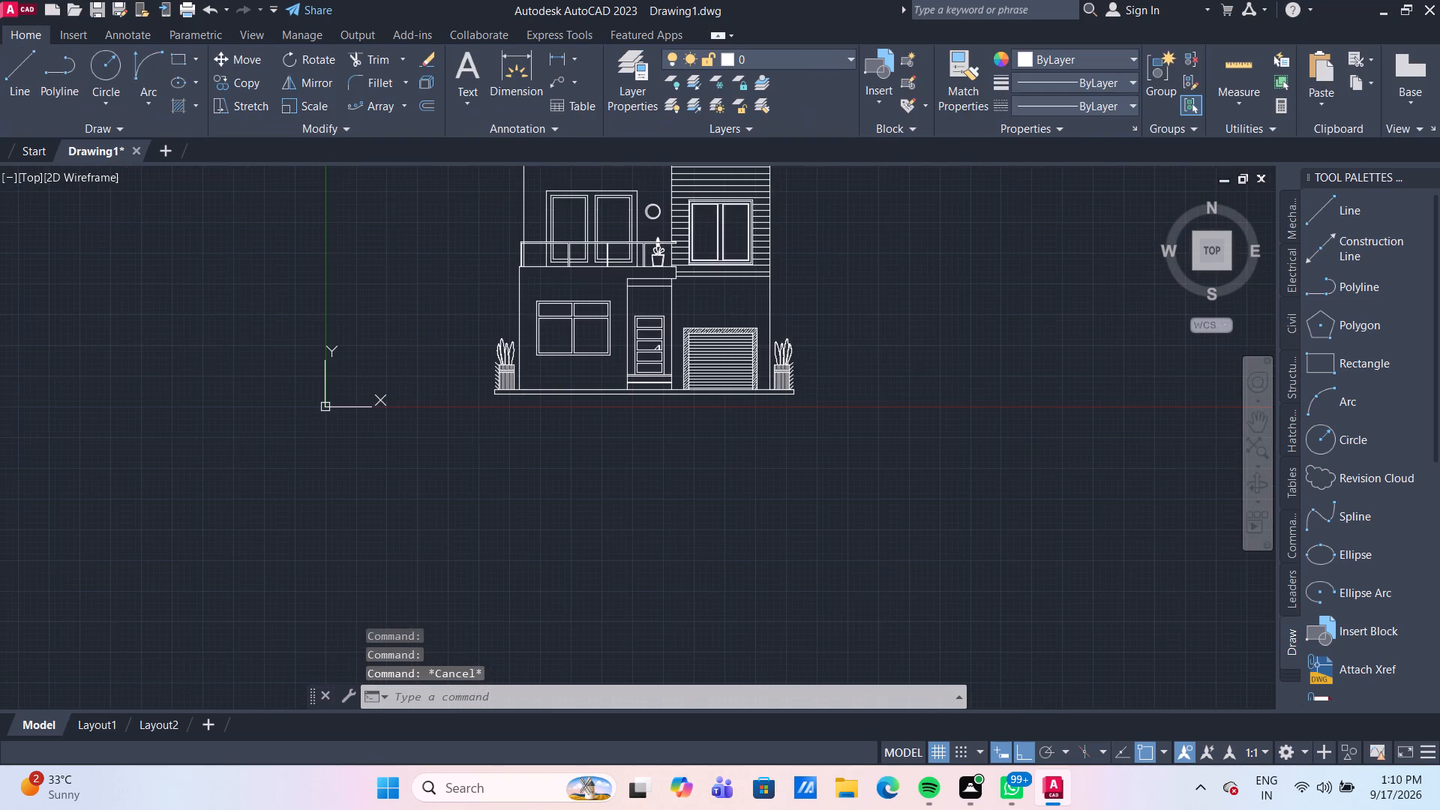
pyautogui.scroll(4, 712, 336)
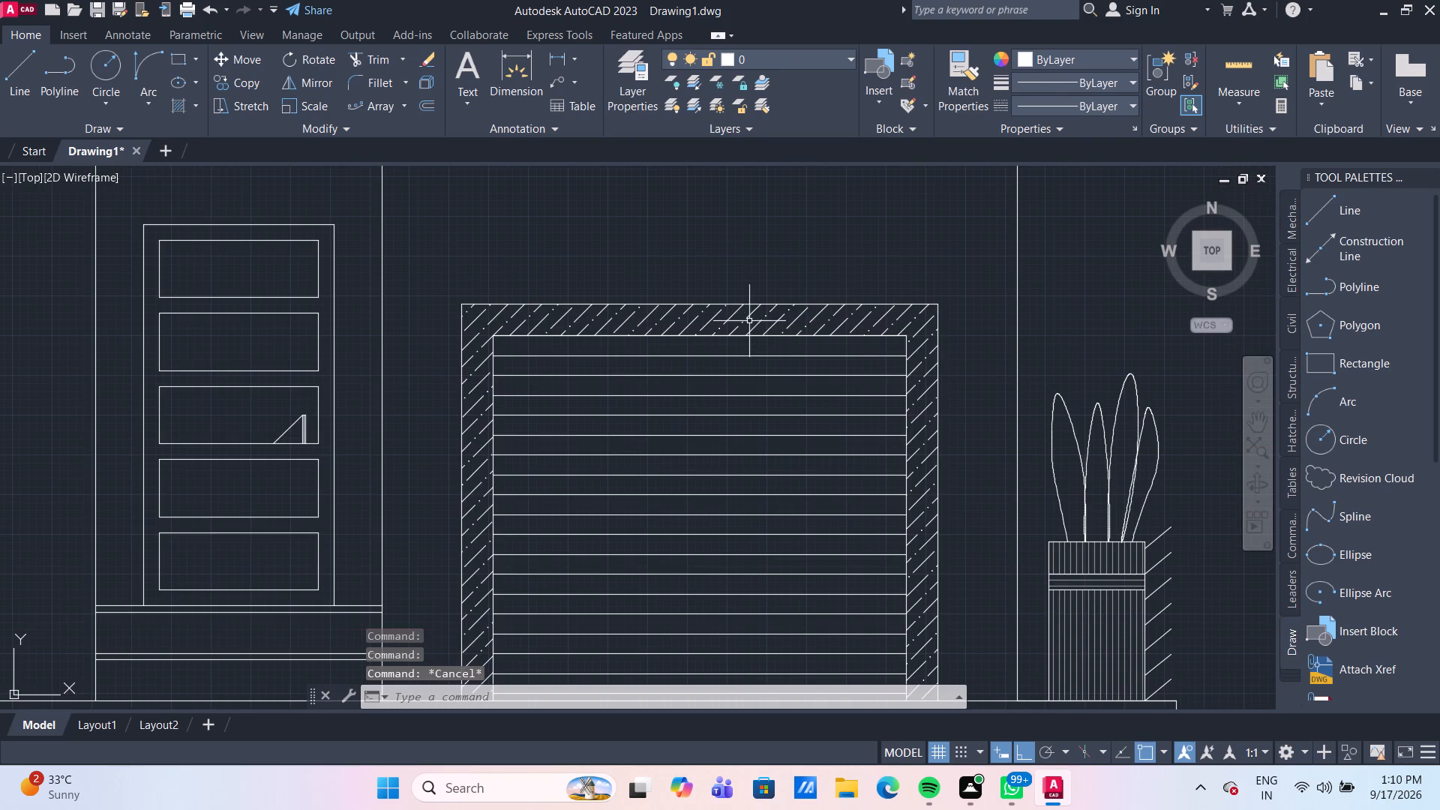
pyautogui.click(749, 321)
pyautogui.click(745, 318)
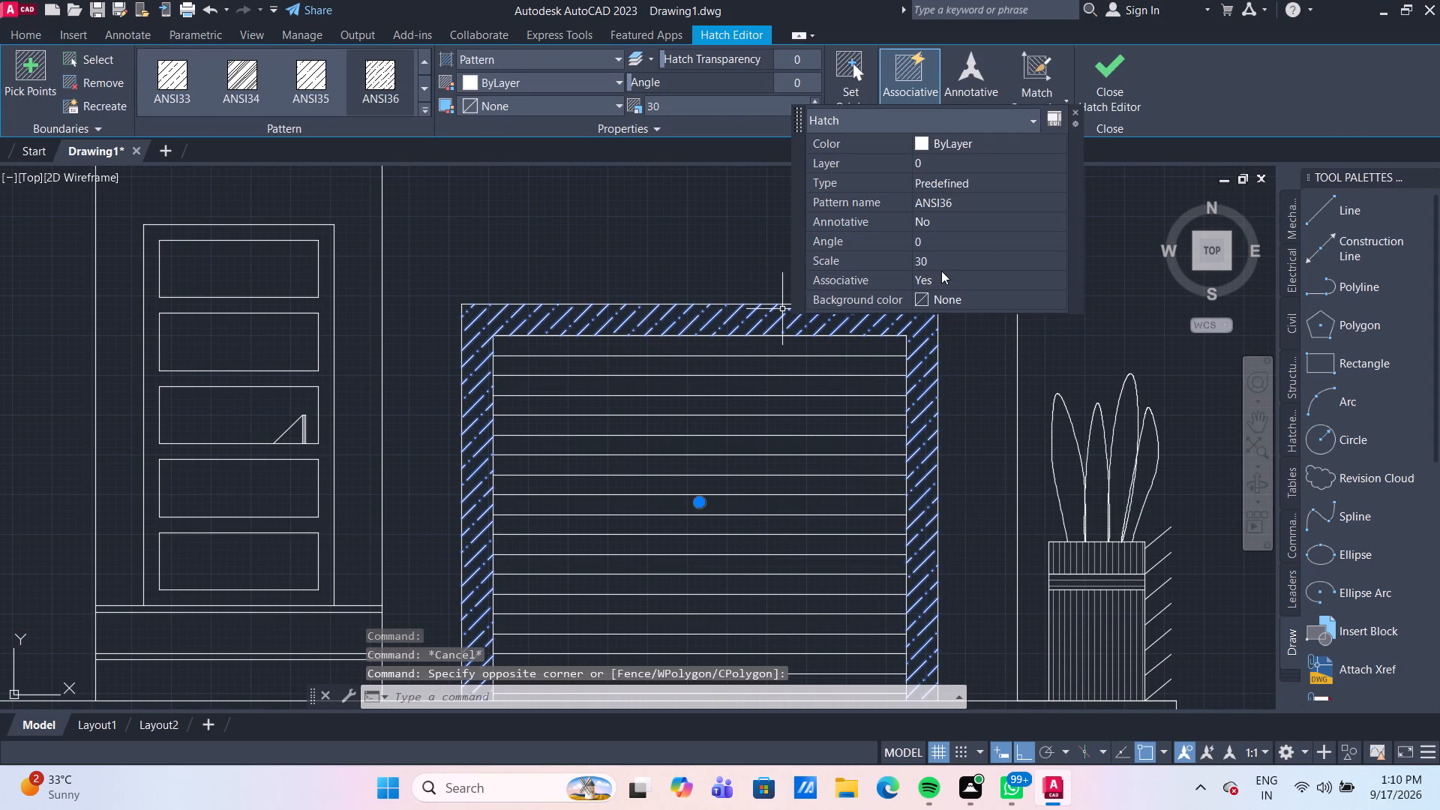
pyautogui.click(950, 259)
pyautogui.write('40')
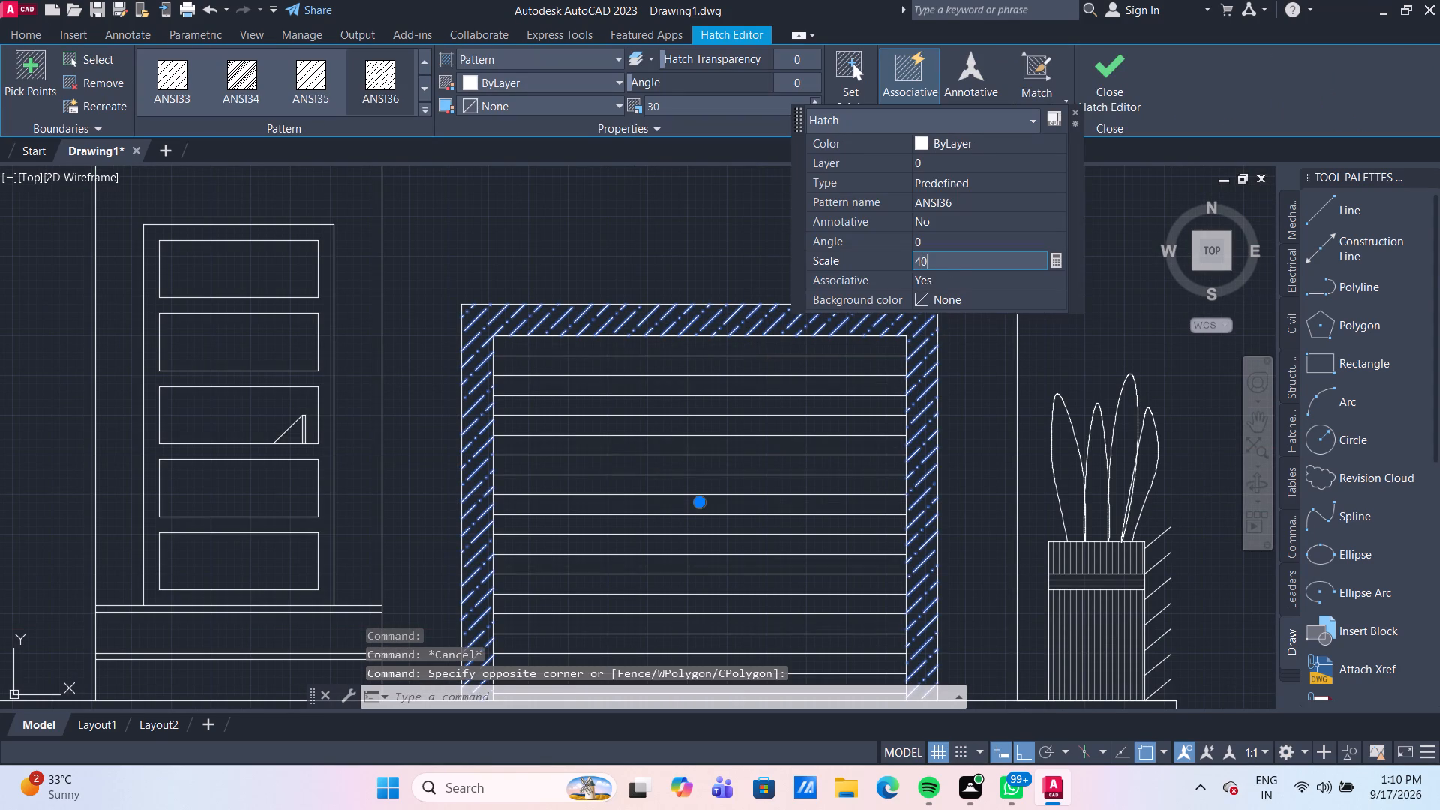
pyautogui.press('Return')
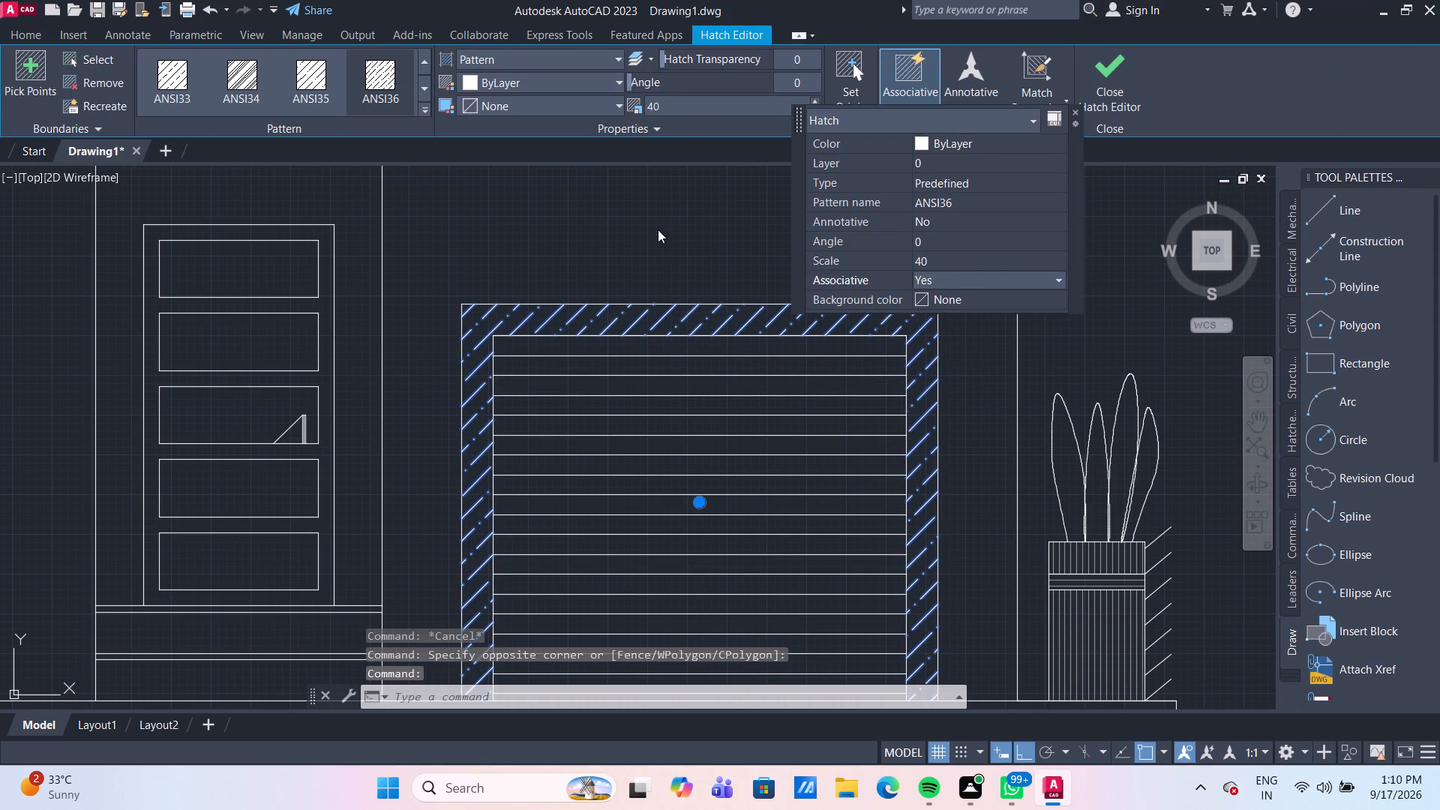
pyautogui.press('Escape')
# Start a new hatch for the upper-floor balcony door panels and choose the FLEX pattern from the available patterns.
pyautogui.scroll(-3, 658, 229)
pyautogui.scroll(2, 703, 248)
pyautogui.moveTo(700, 236); pyautogui.dragTo(714, 301, button='middle')
pyautogui.scroll(-2, 712, 299)
pyautogui.moveTo(703, 261); pyautogui.dragTo(691, 377, button='middle')
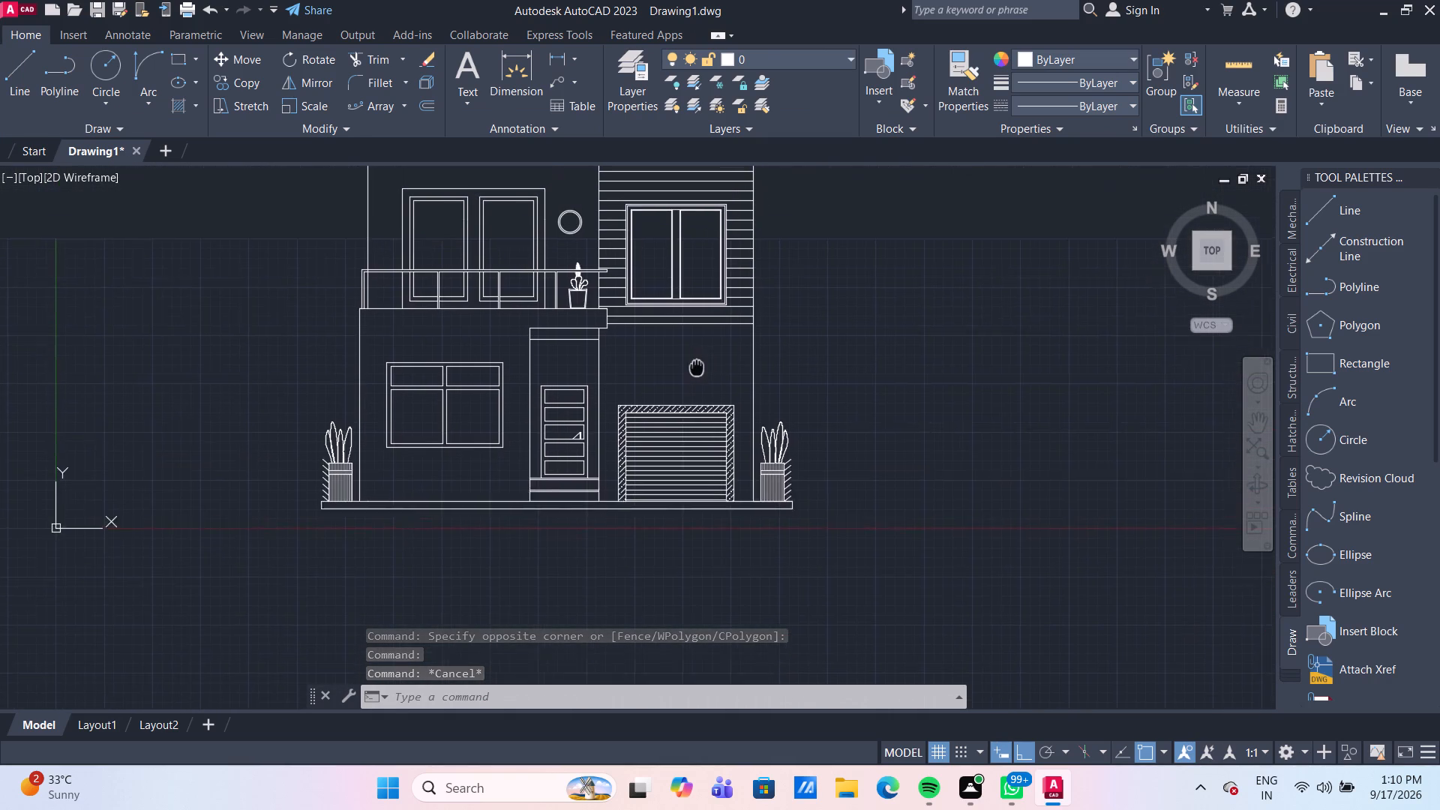
pyautogui.moveTo(691, 377); pyautogui.dragTo(690, 379, button='middle')
pyautogui.scroll(1, 690, 379)
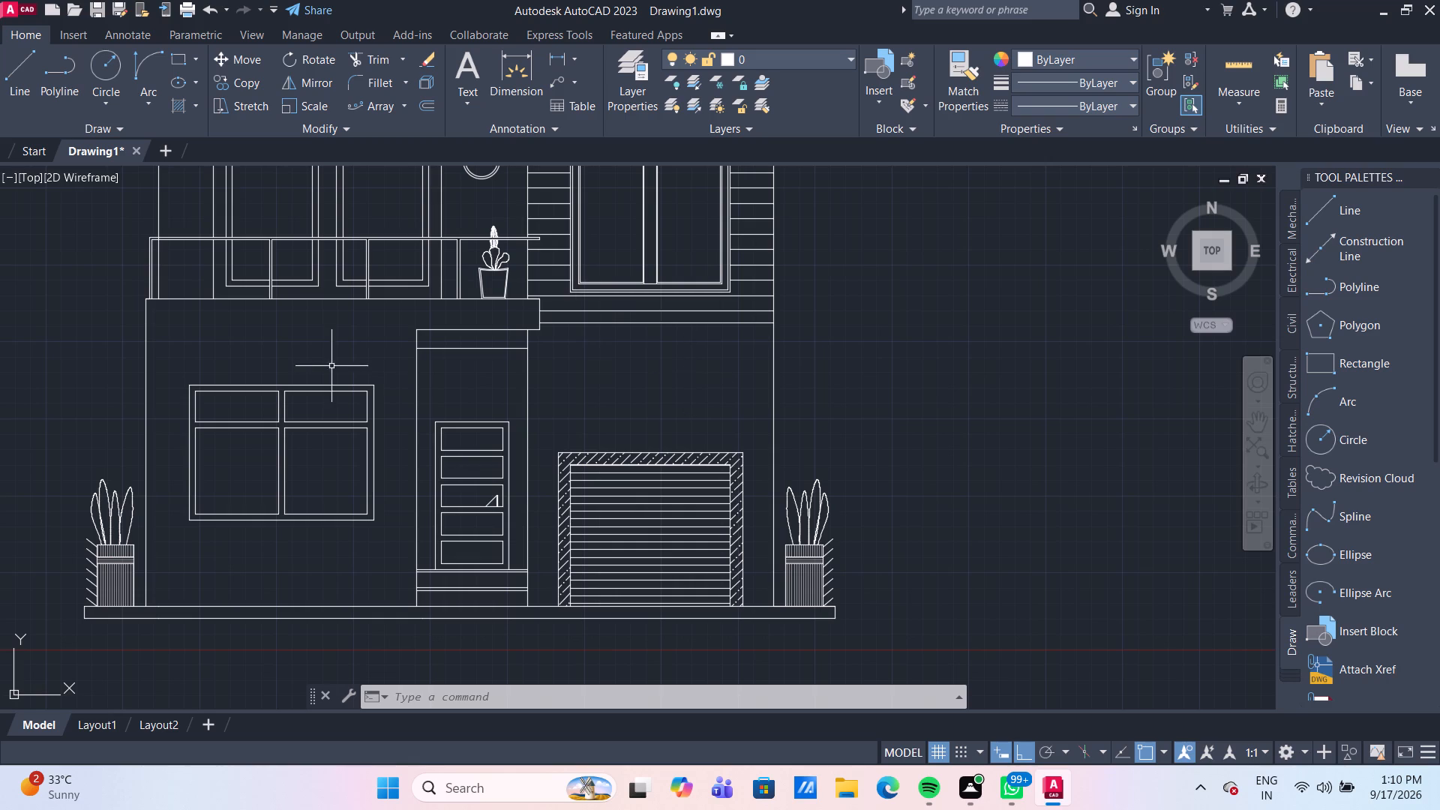
pyautogui.moveTo(328, 335); pyautogui.dragTo(367, 570, button='middle')
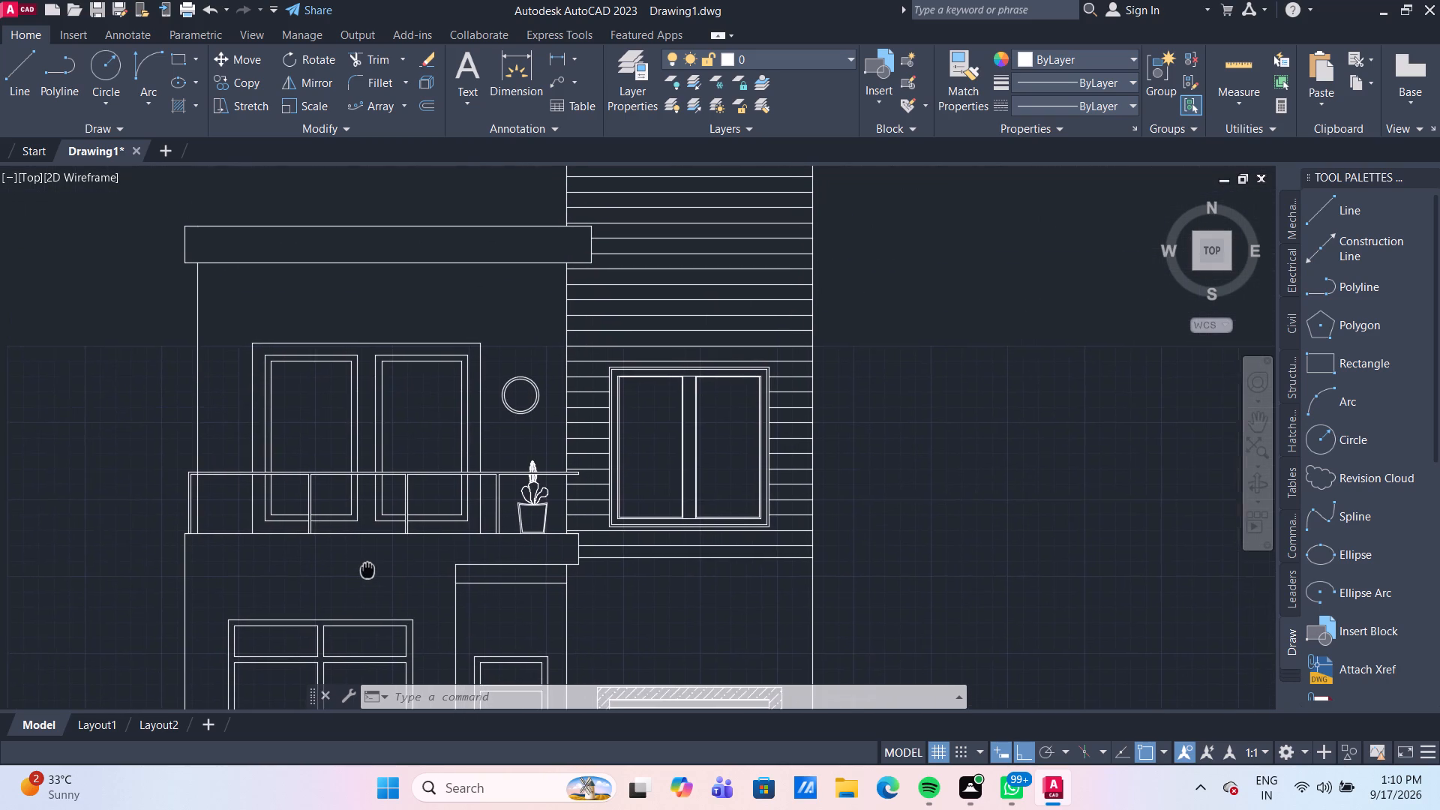
pyautogui.moveTo(367, 570); pyautogui.dragTo(370, 508, button='middle')
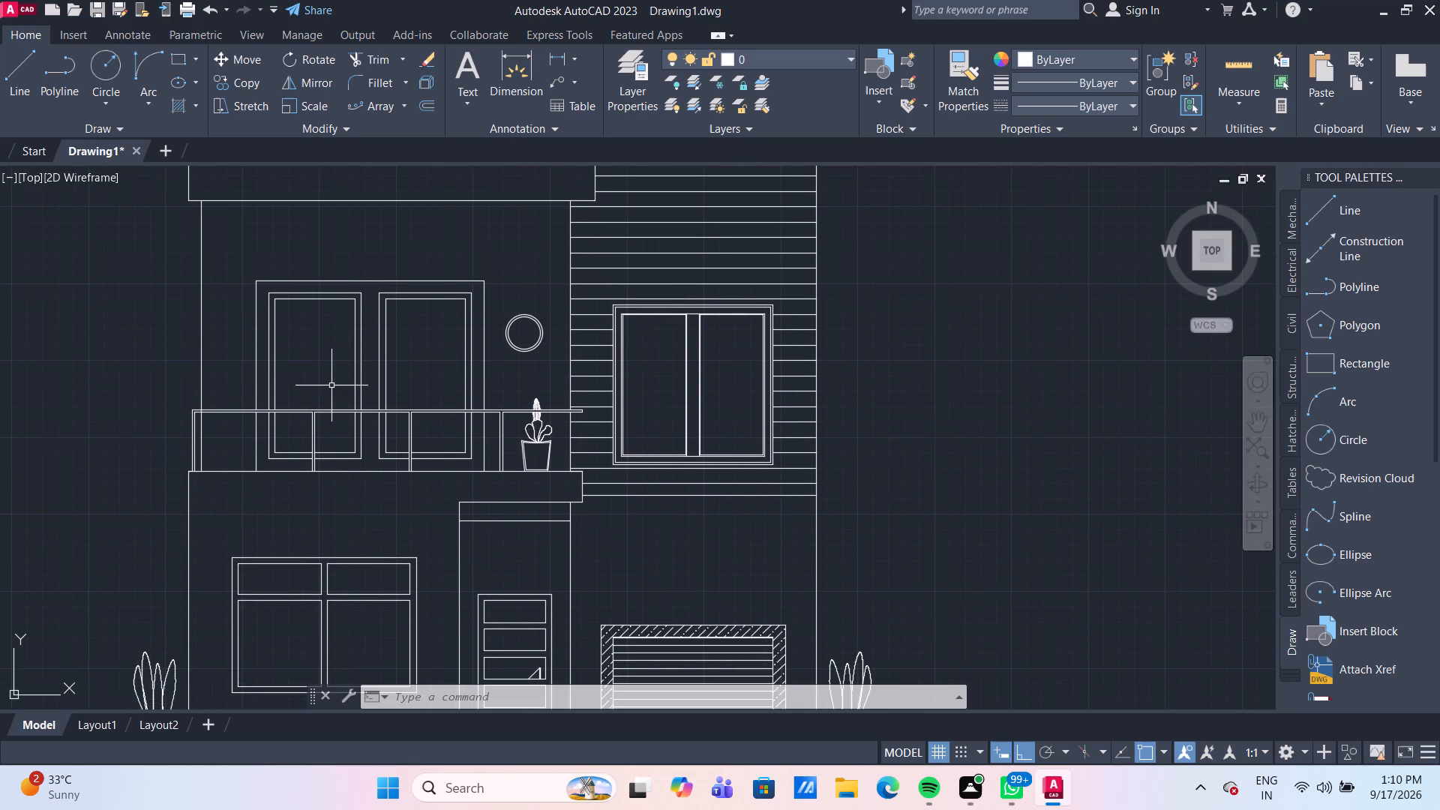
pyautogui.scroll(1, 330, 385)
pyautogui.moveTo(330, 385); pyautogui.dragTo(323, 327, button='middle')
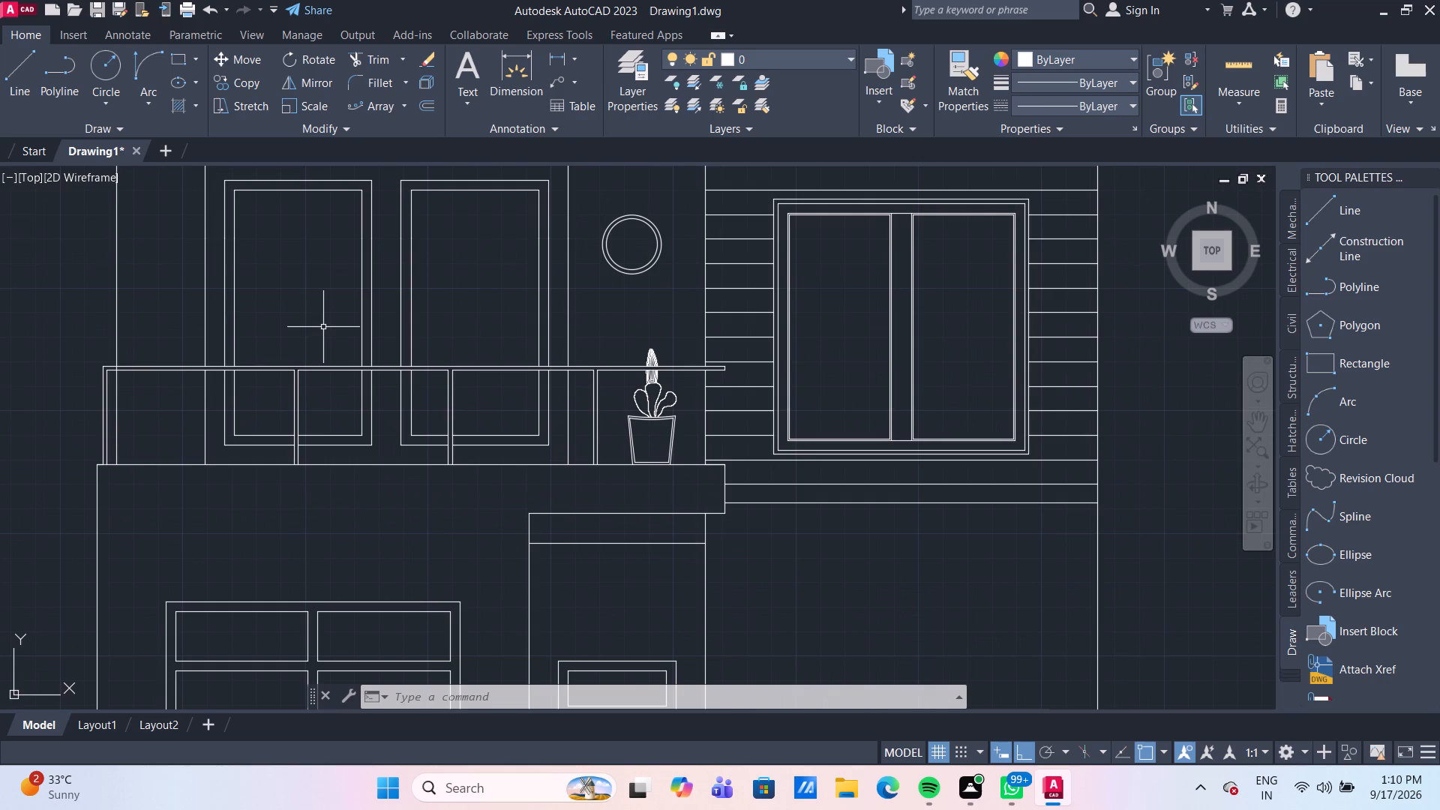
pyautogui.click(184, 100)
pyautogui.click(426, 93)
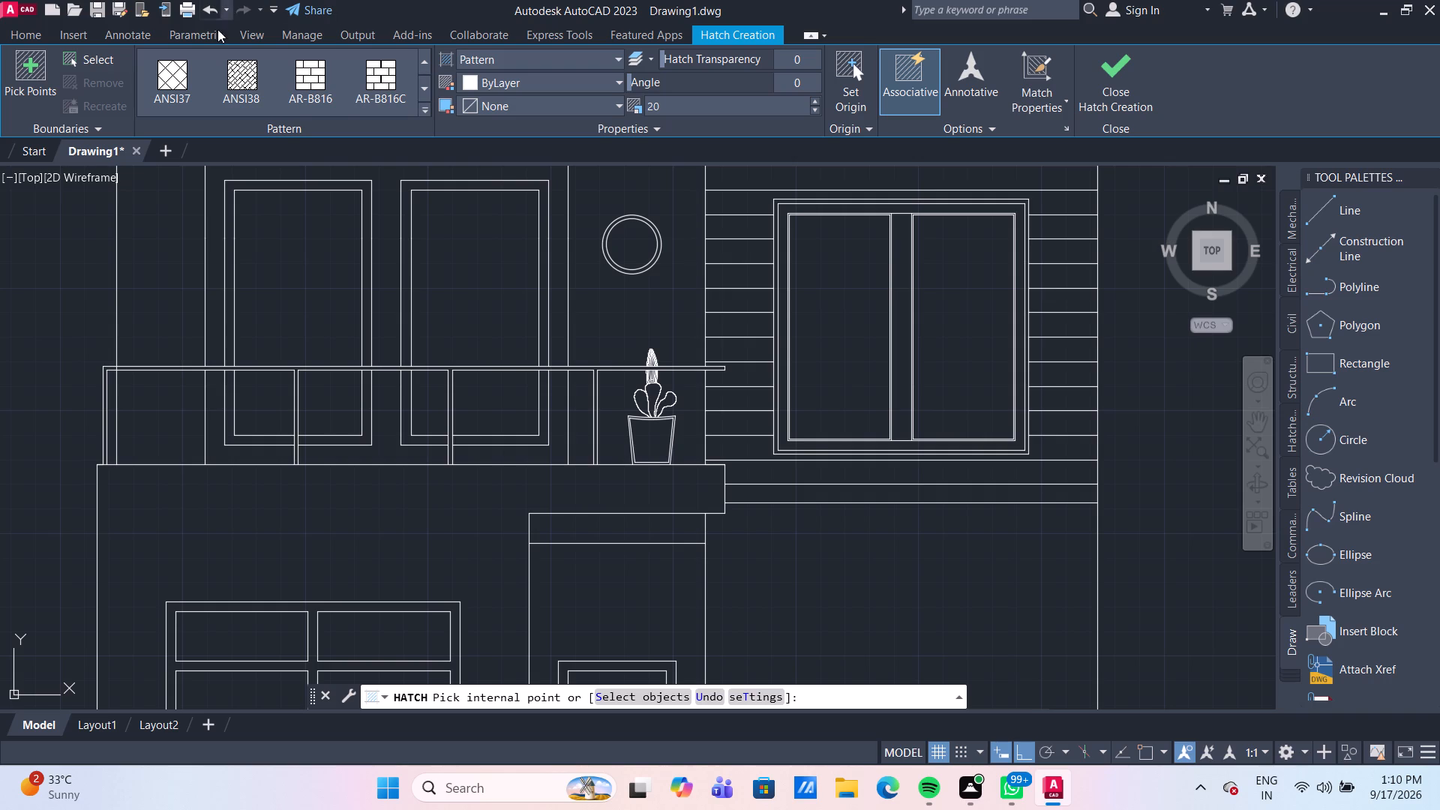
pyautogui.click(425, 88)
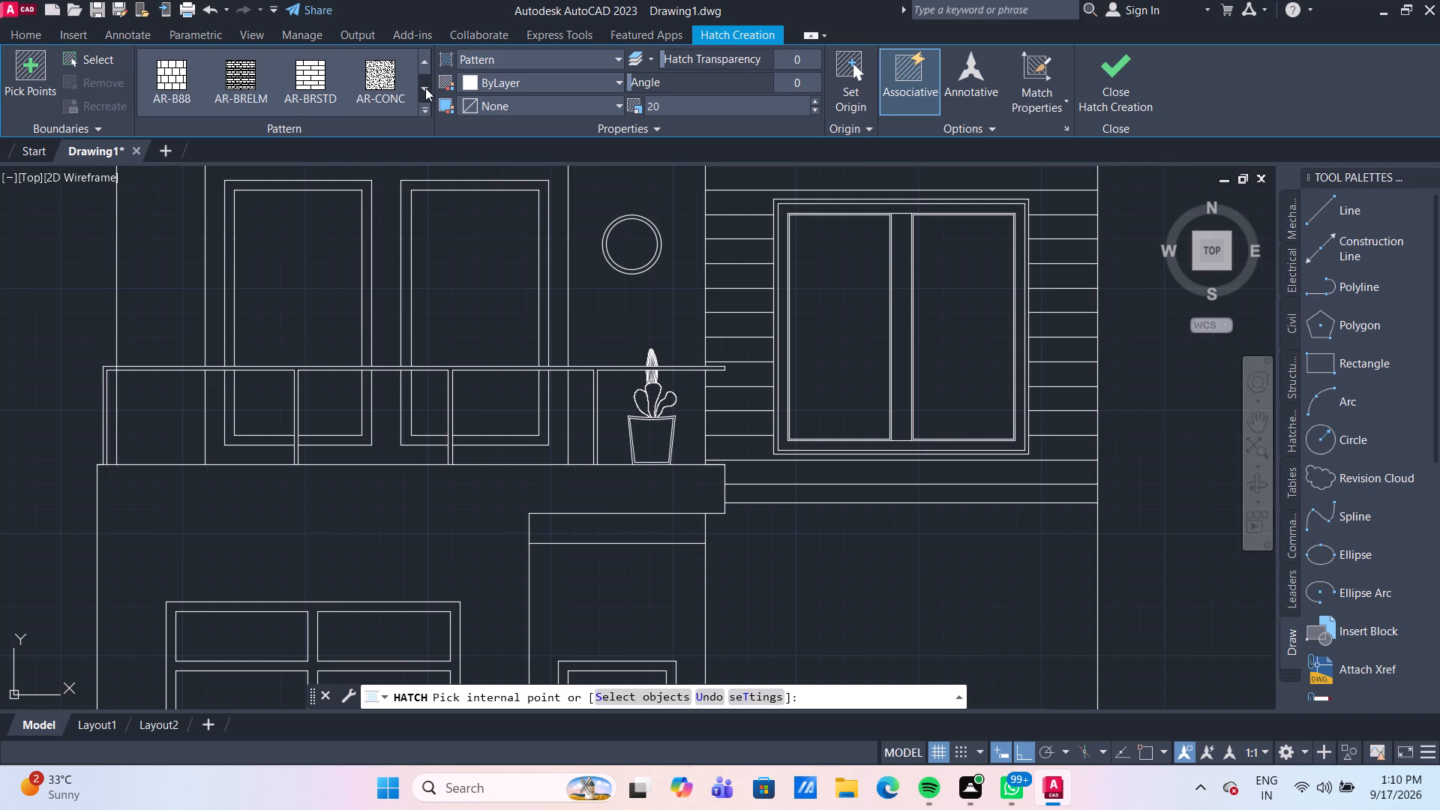
pyautogui.click(425, 88)
pyautogui.click(425, 88)
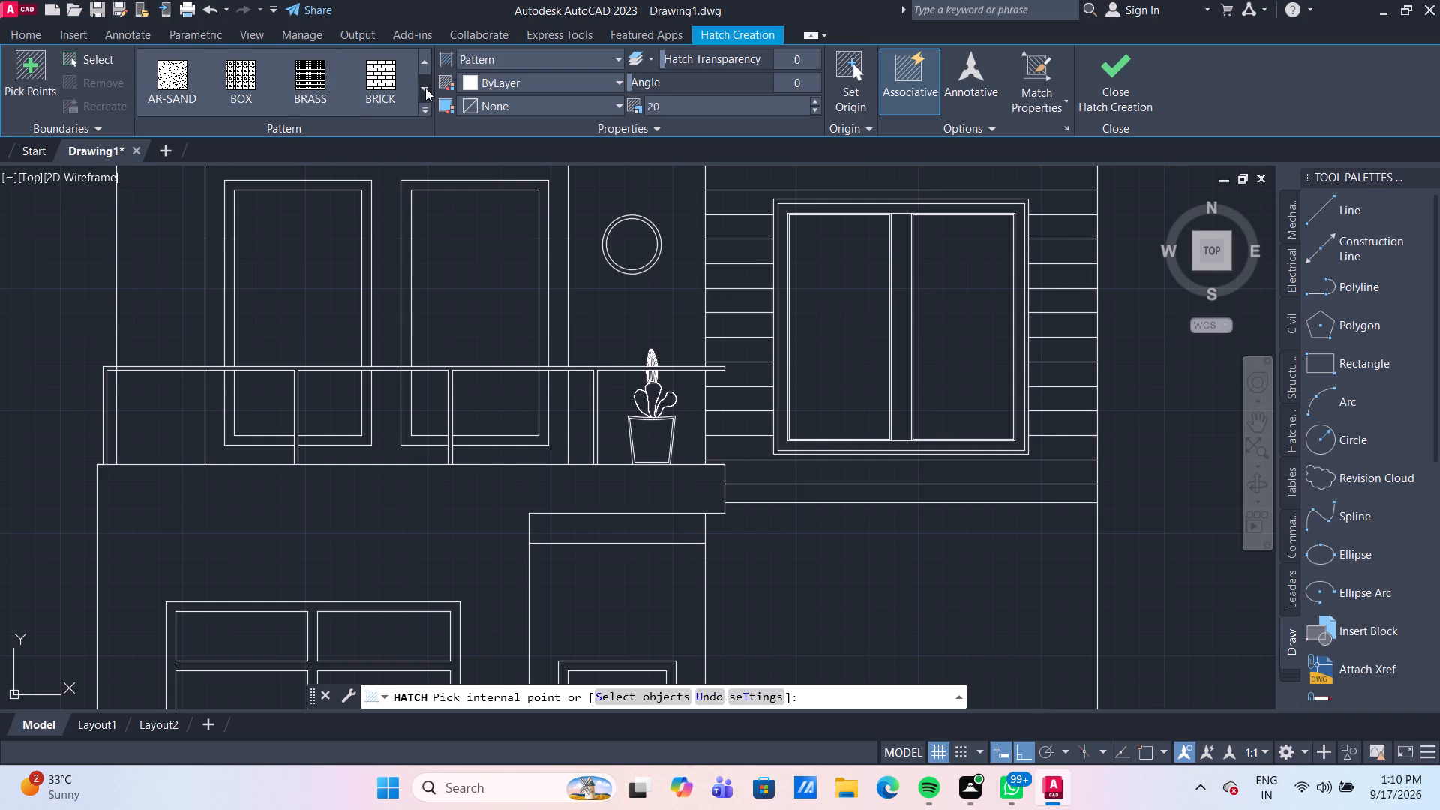
pyautogui.click(425, 88)
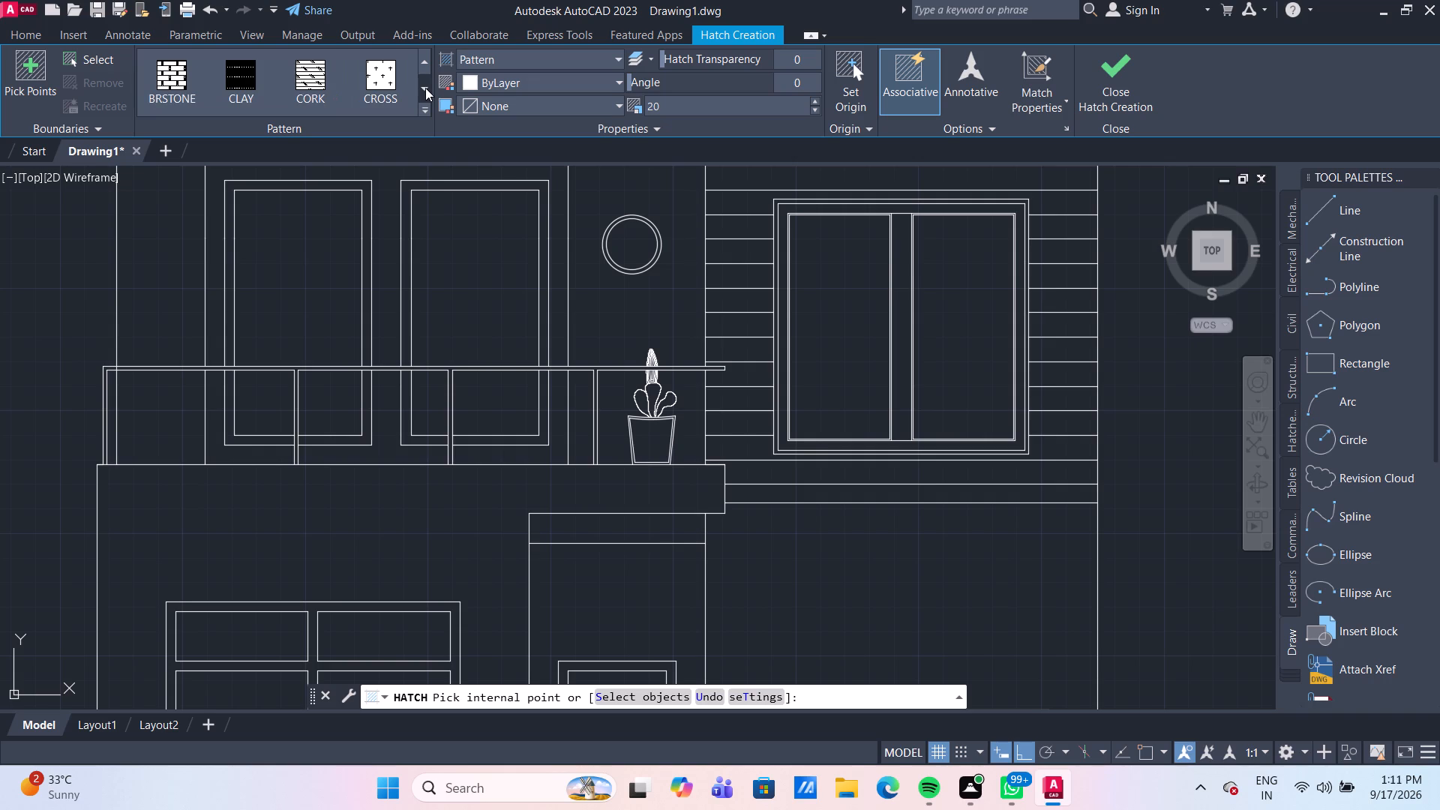
pyautogui.click(425, 88)
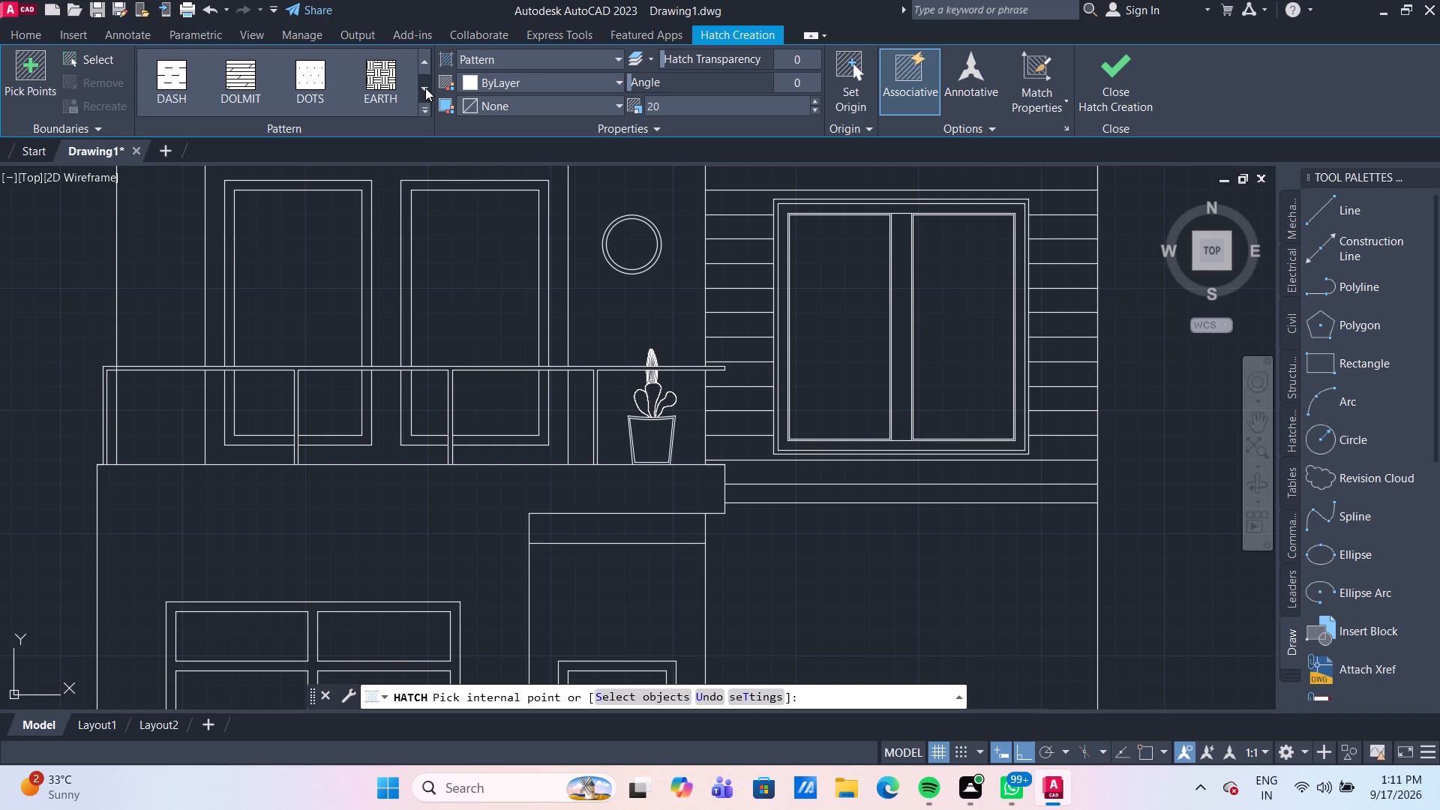
pyautogui.click(425, 88)
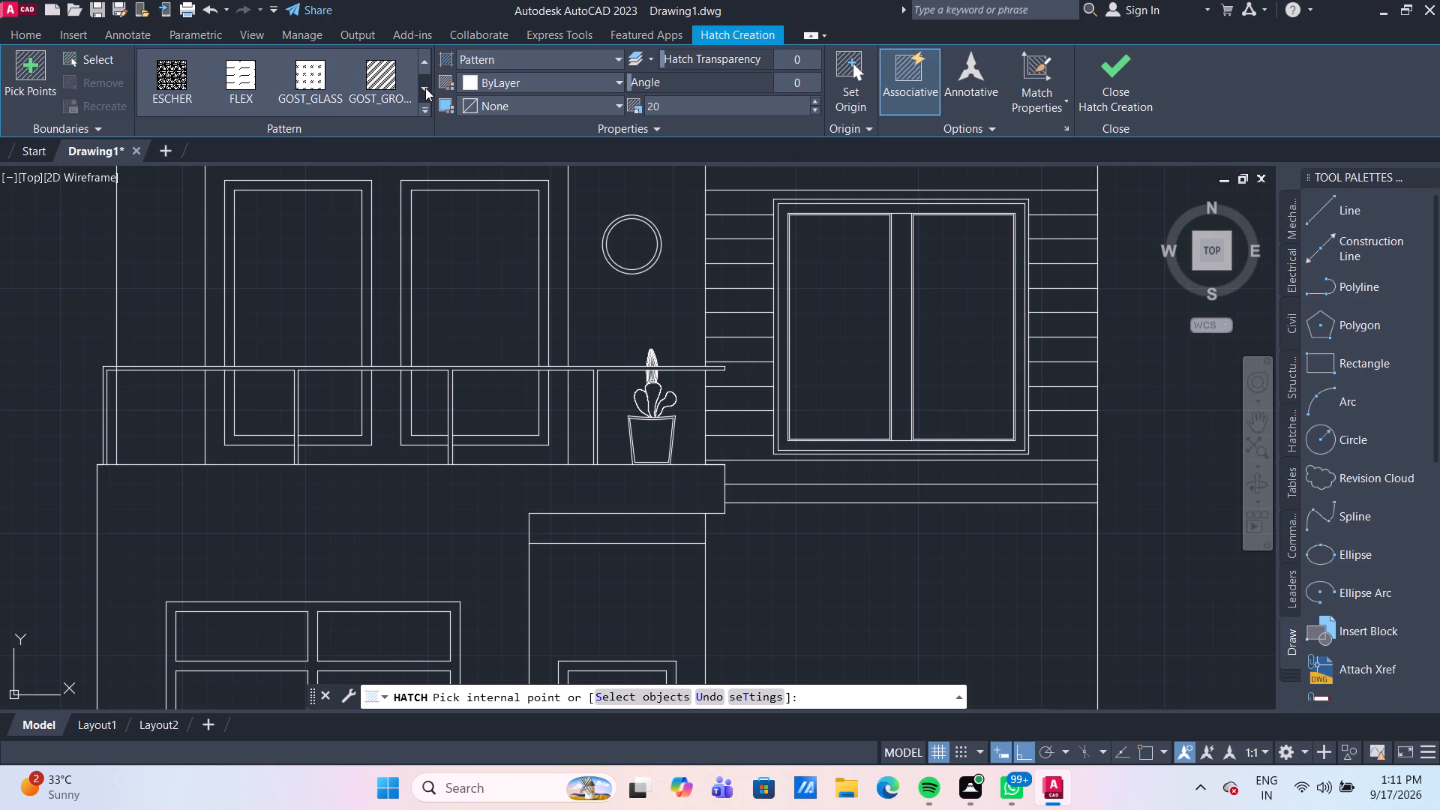
pyautogui.click(425, 88)
pyautogui.click(425, 88)
pyautogui.doubleClick(425, 88)
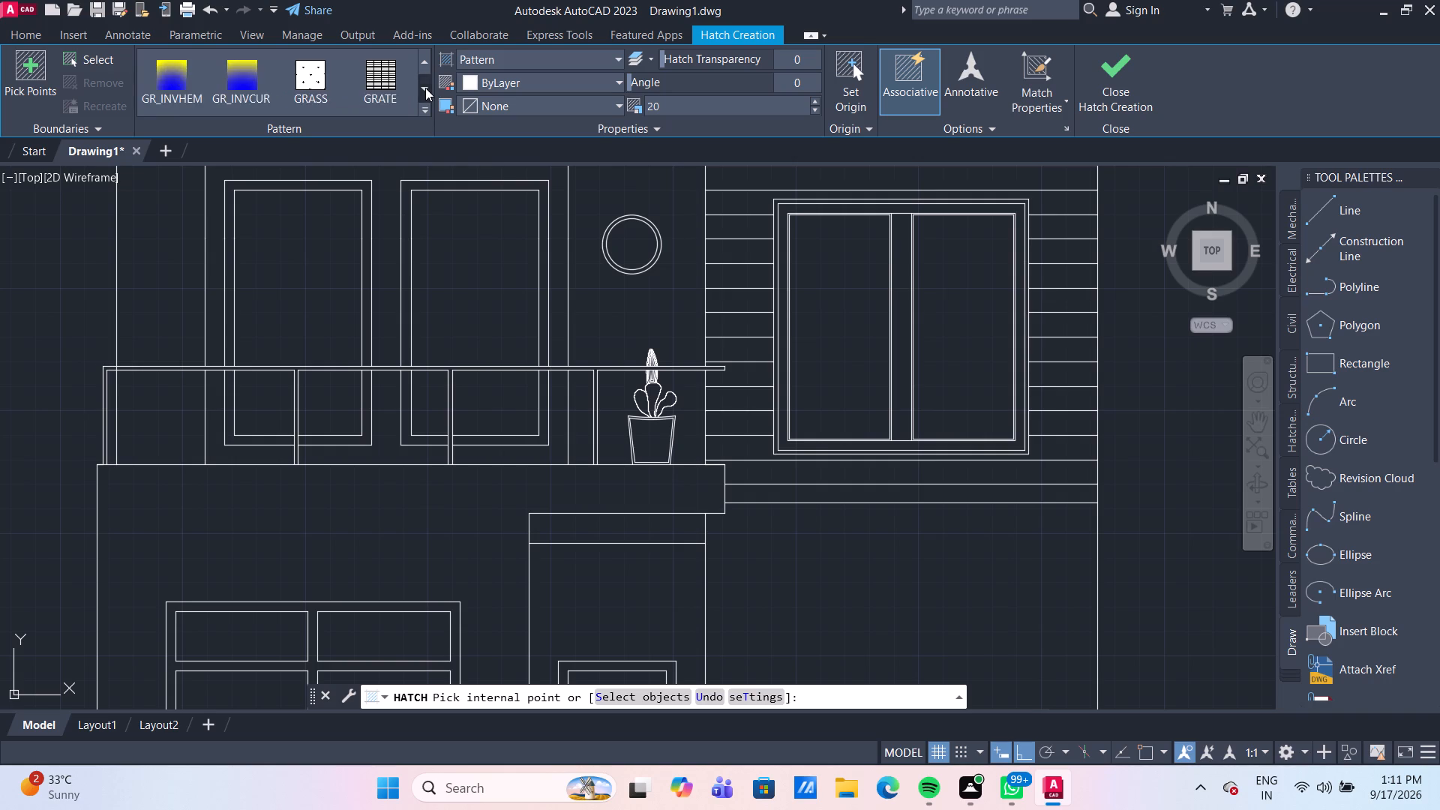
pyautogui.click(425, 88)
pyautogui.click(425, 88)
pyautogui.tripleClick(425, 88)
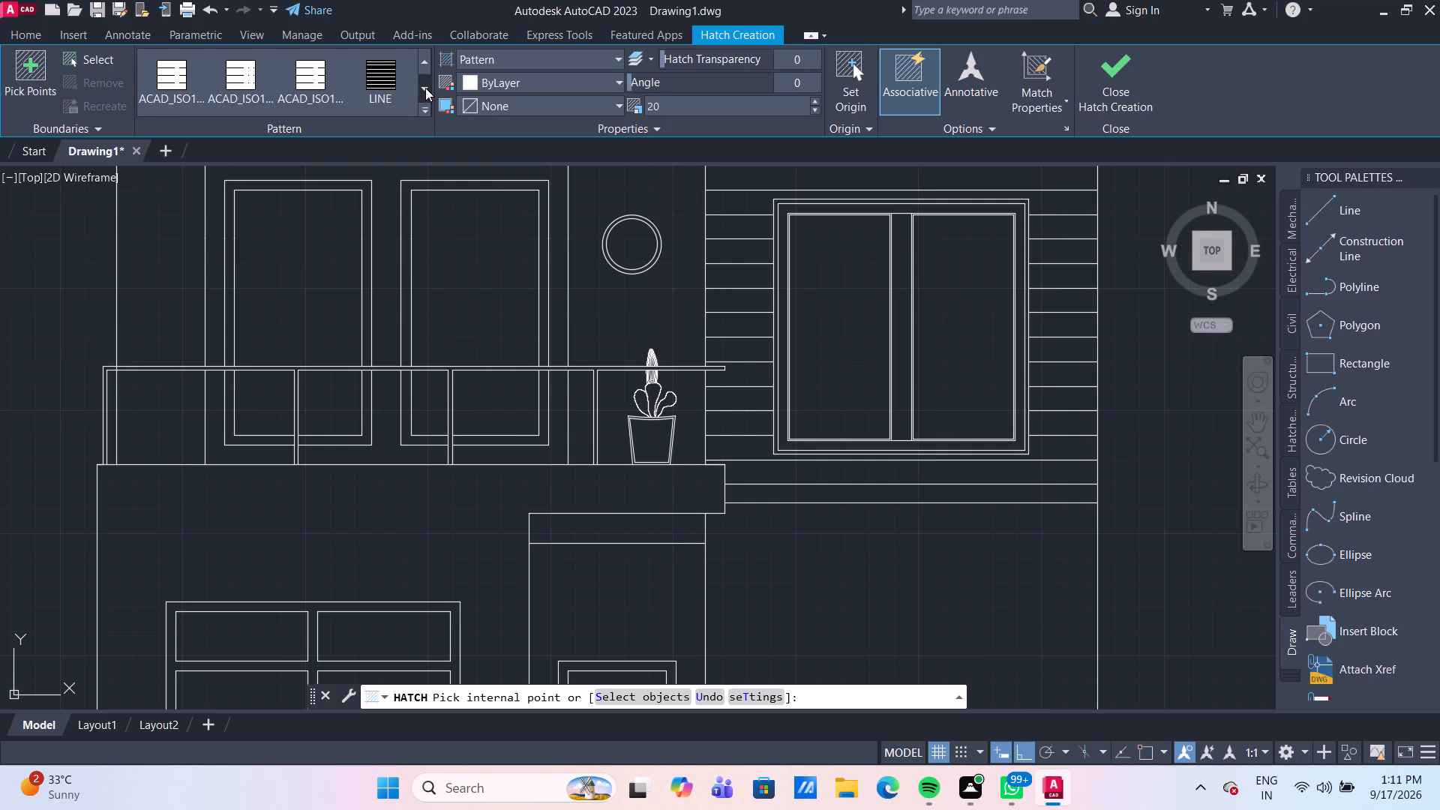
pyautogui.click(425, 88)
pyautogui.click(425, 88)
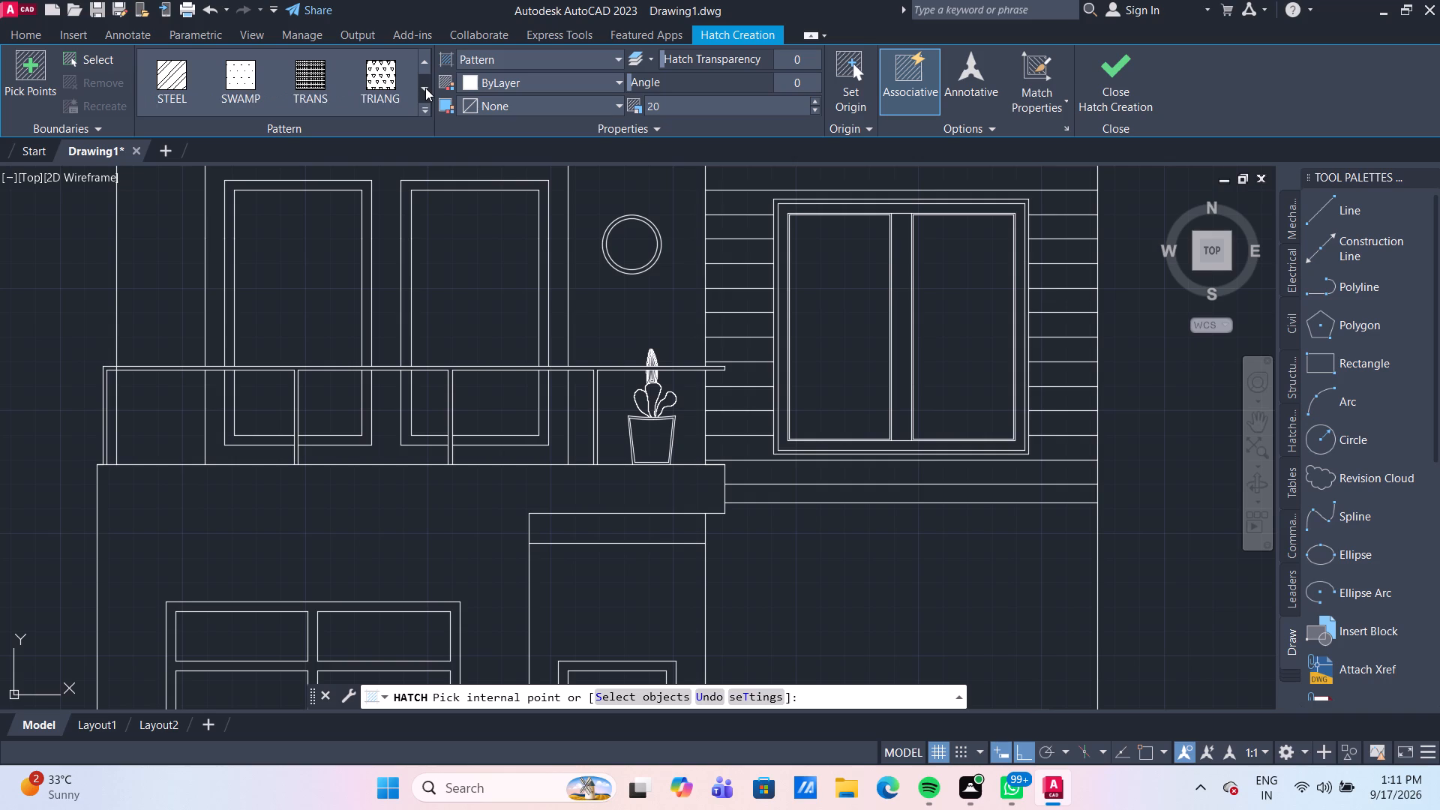
pyautogui.click(425, 88)
pyautogui.click(423, 59)
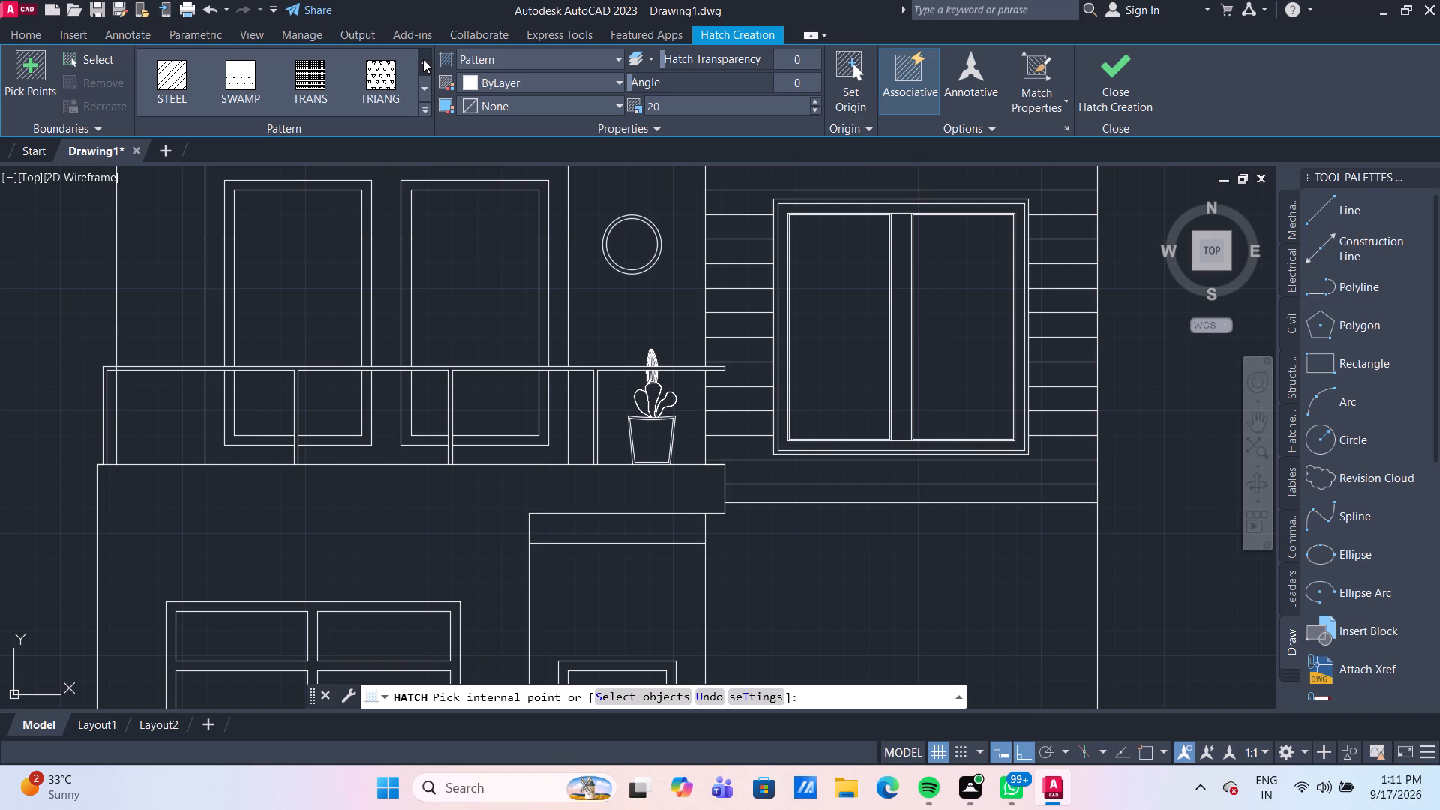
pyautogui.tripleClick(423, 59)
pyautogui.tripleClick(423, 59)
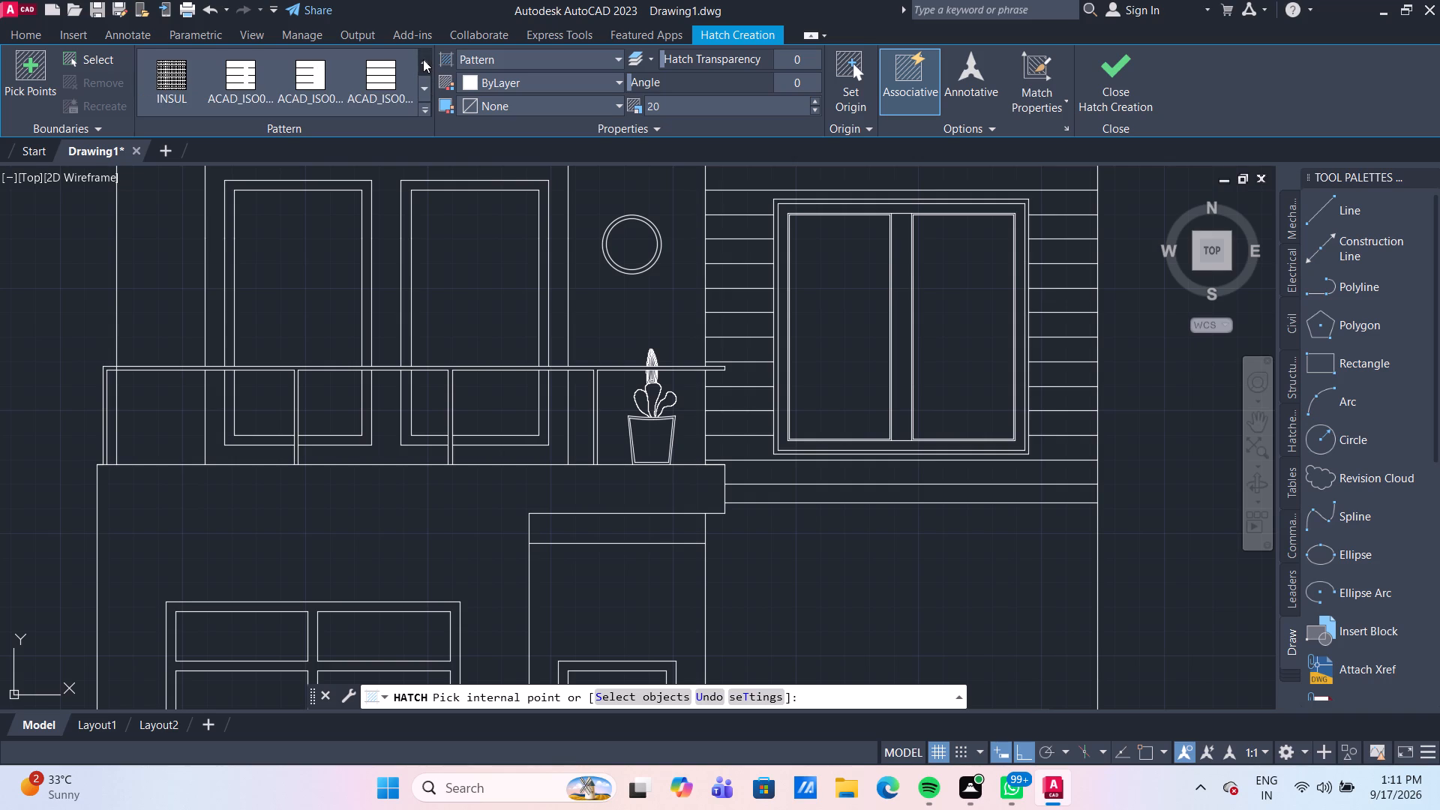
pyautogui.click(423, 59)
pyautogui.click(423, 59)
pyautogui.click(423, 59)
pyautogui.click(423, 59)
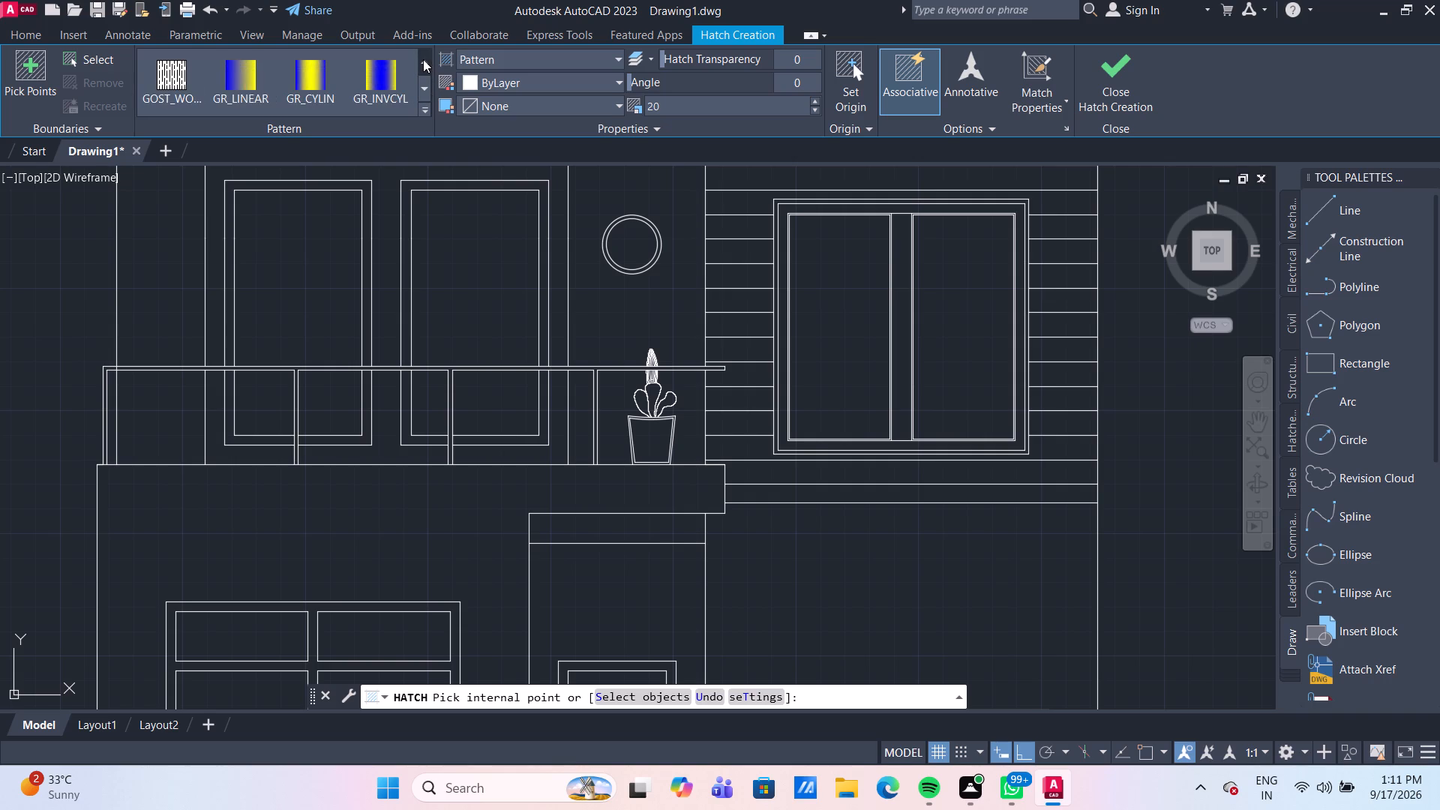
pyautogui.click(423, 59)
pyautogui.click(241, 76)
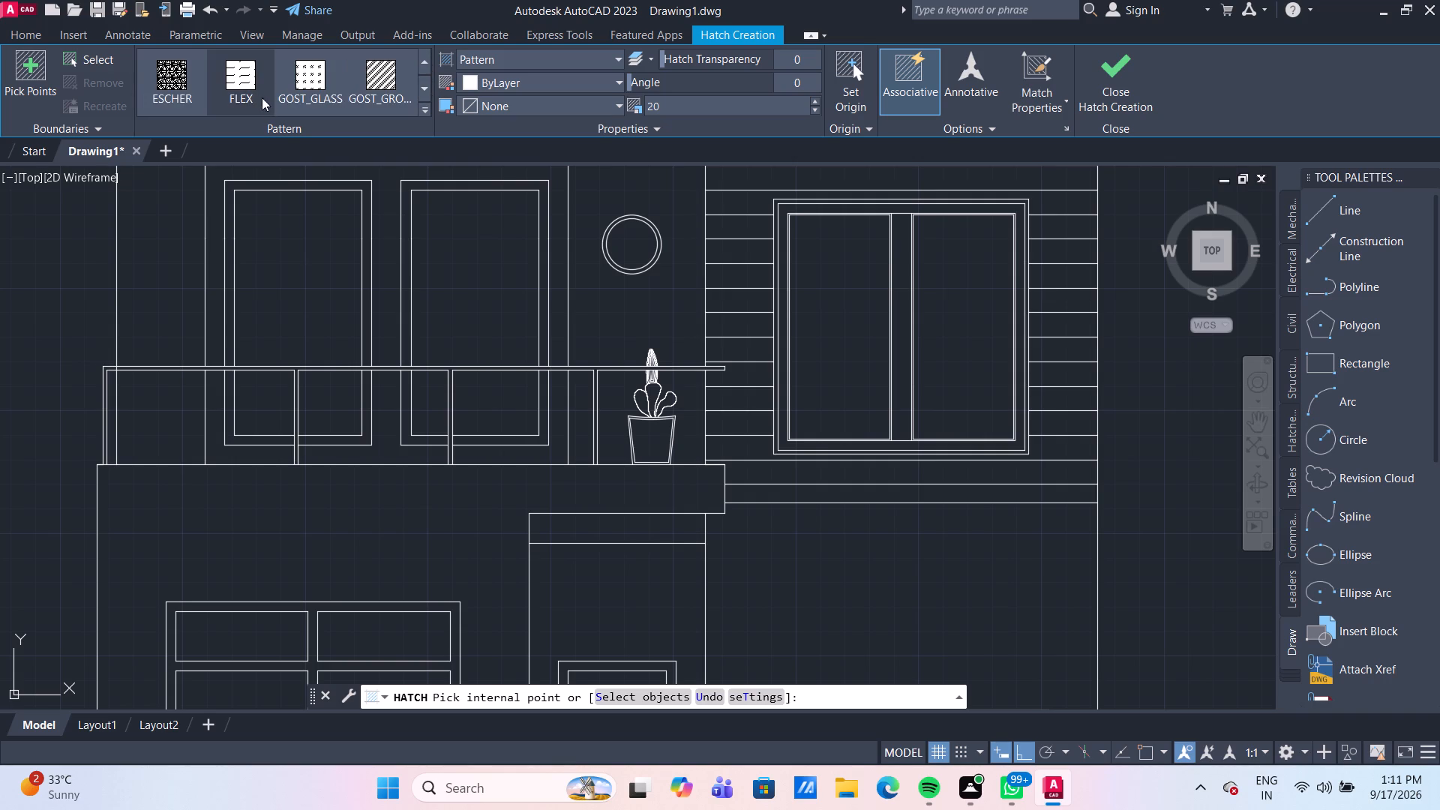
# Apply the FLEX hatch at scale 20 to the left balcony door panel above the railing and finish the hatch.
pyautogui.click(296, 238)
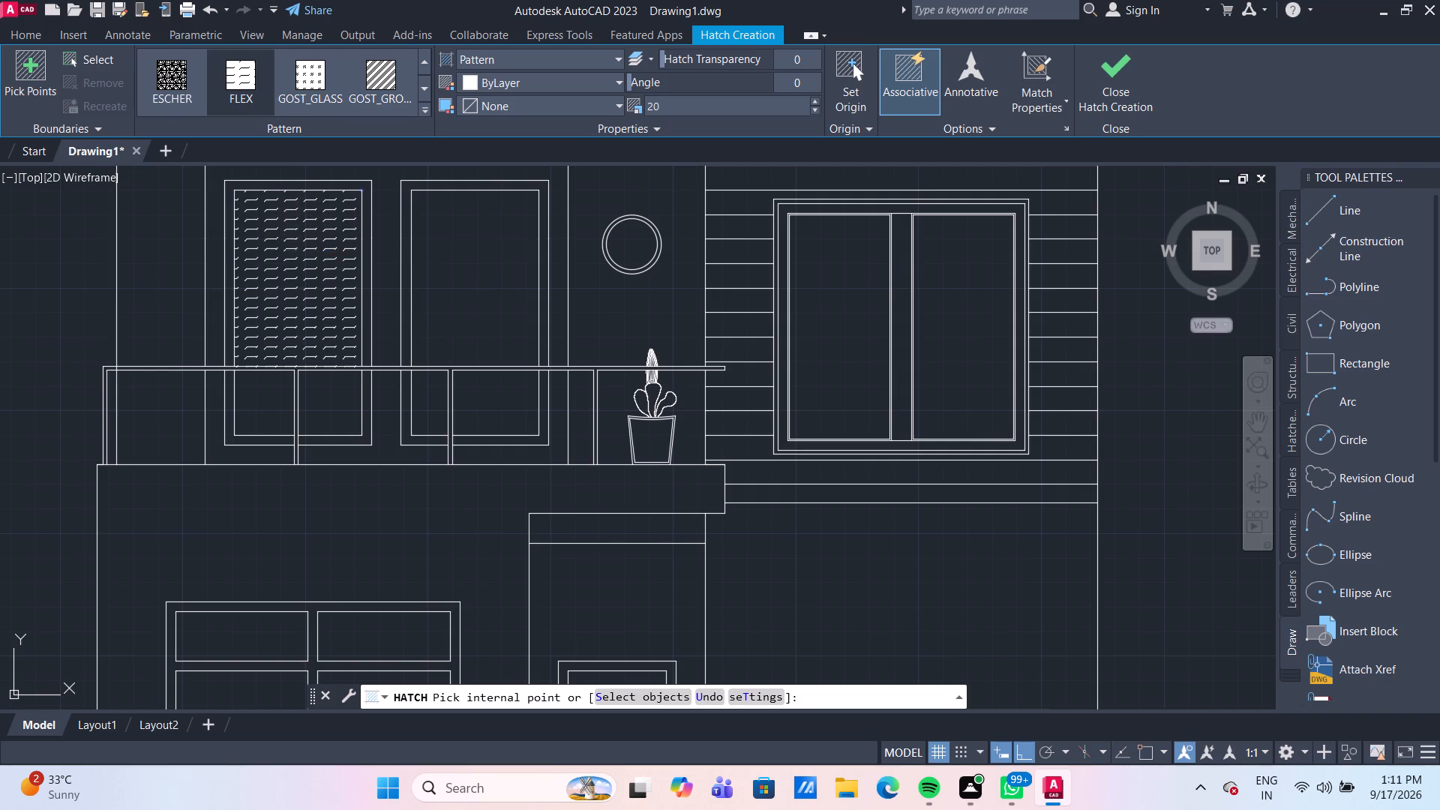
pyautogui.press('Escape')
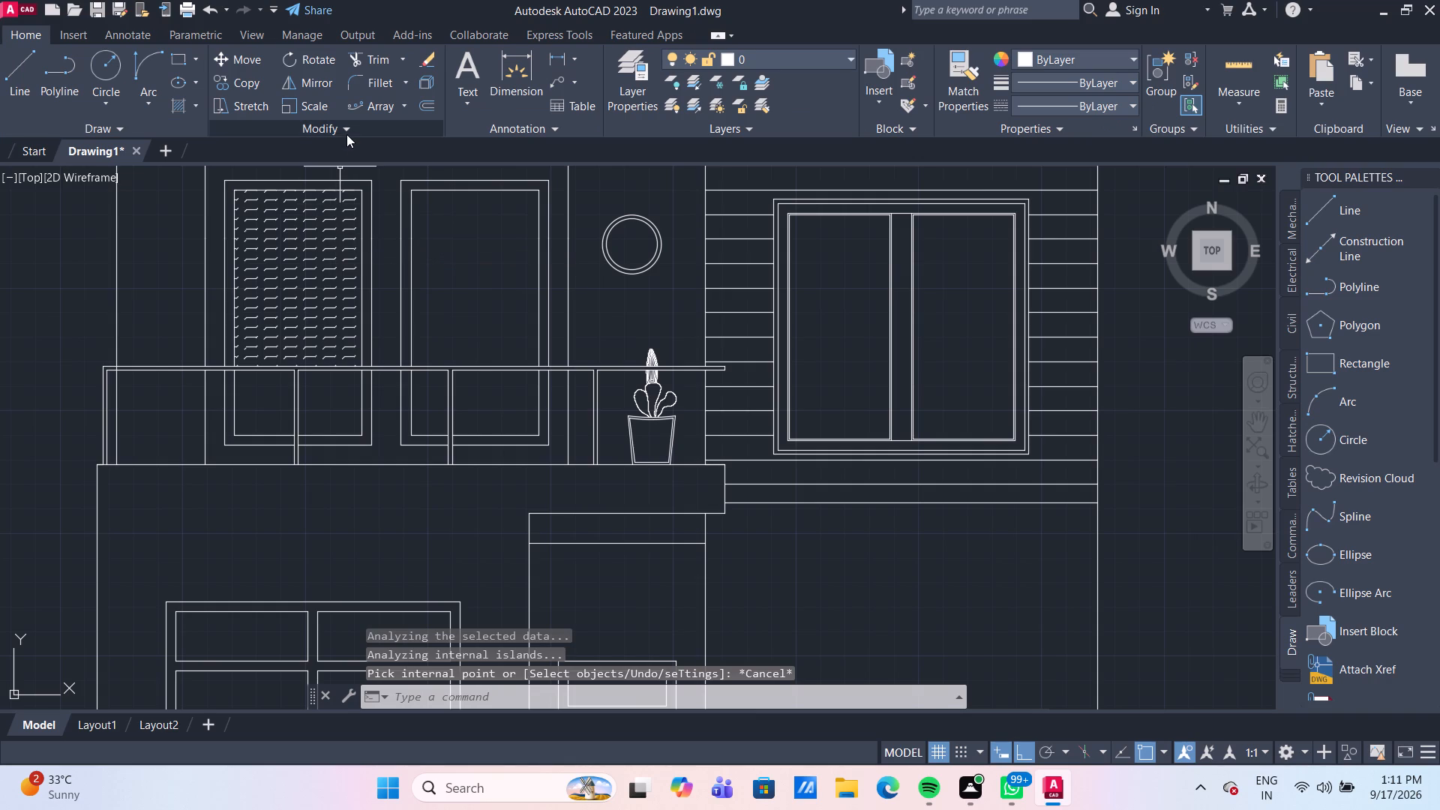
# Edit the left balcony door panel's FLEX hatch to an angle of 45 and a scale of 50.
pyautogui.click(346, 121)
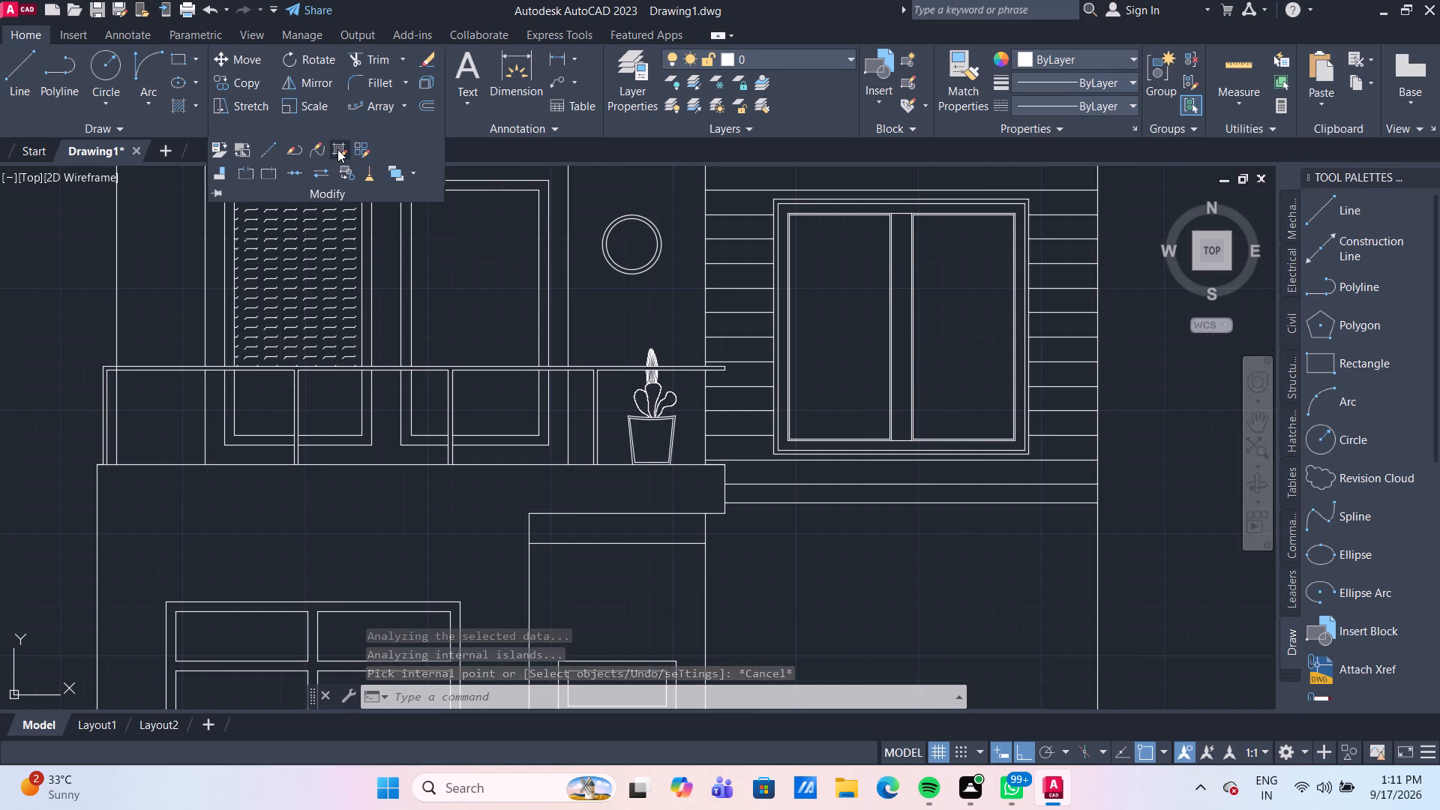
pyautogui.click(337, 149)
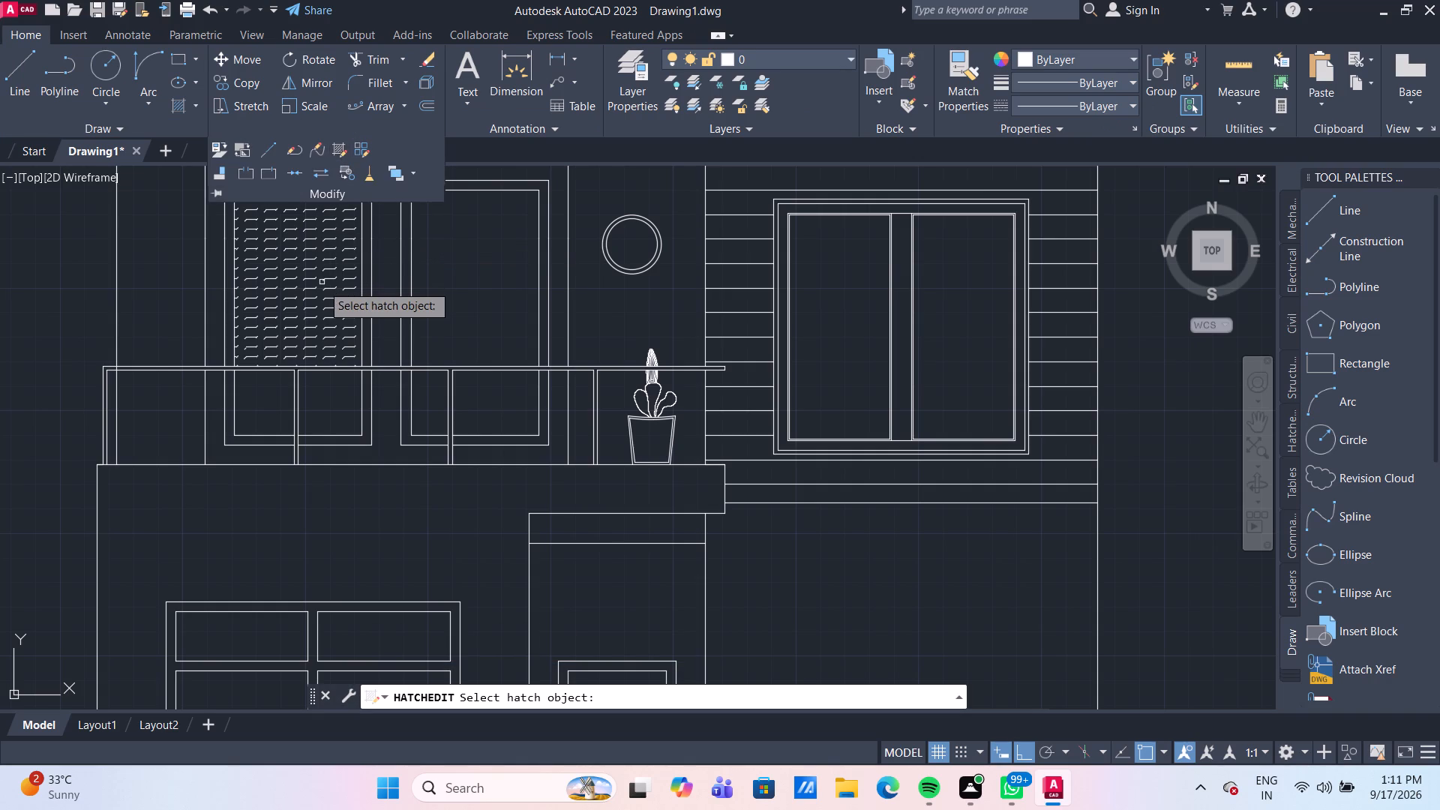
pyautogui.click(322, 284)
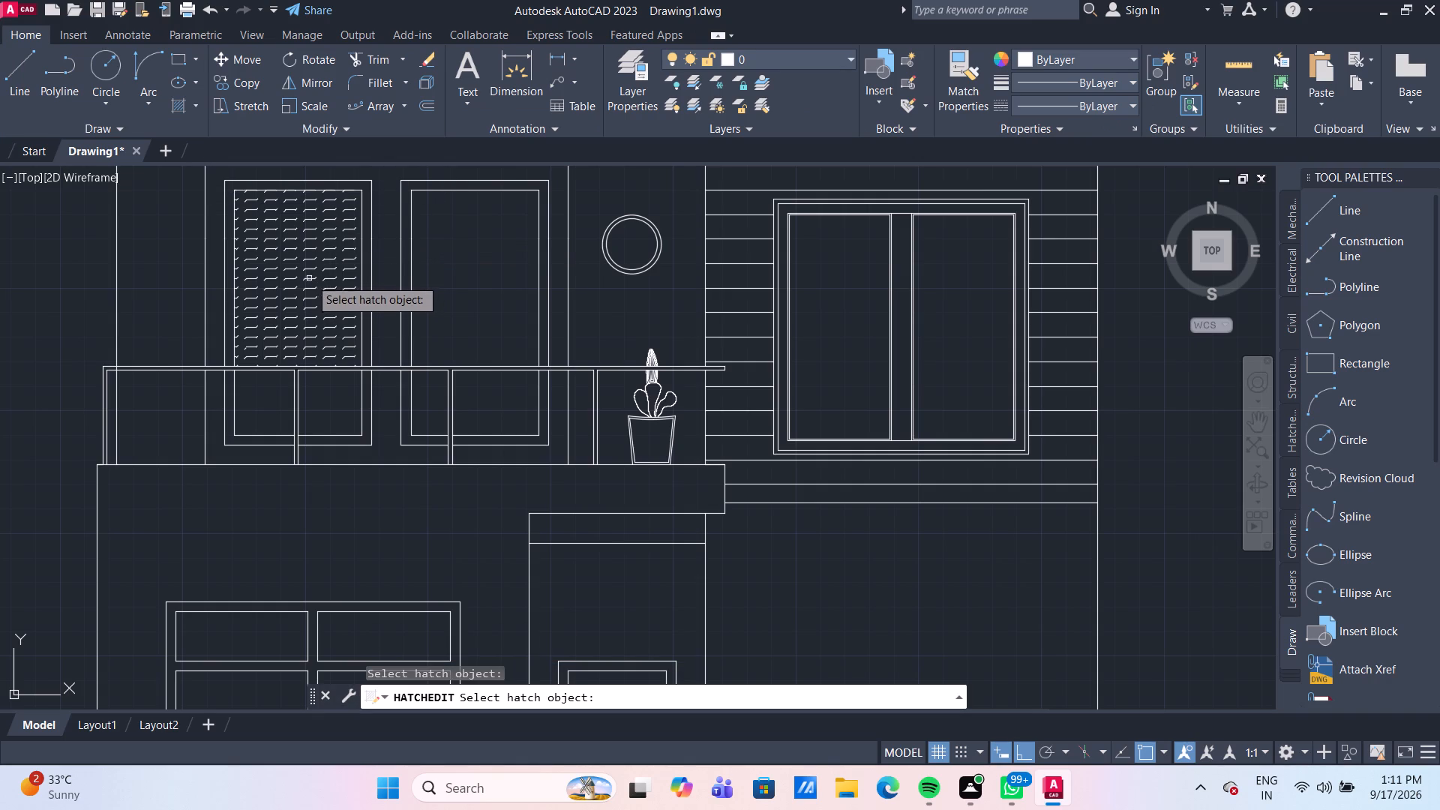
pyautogui.click(310, 279)
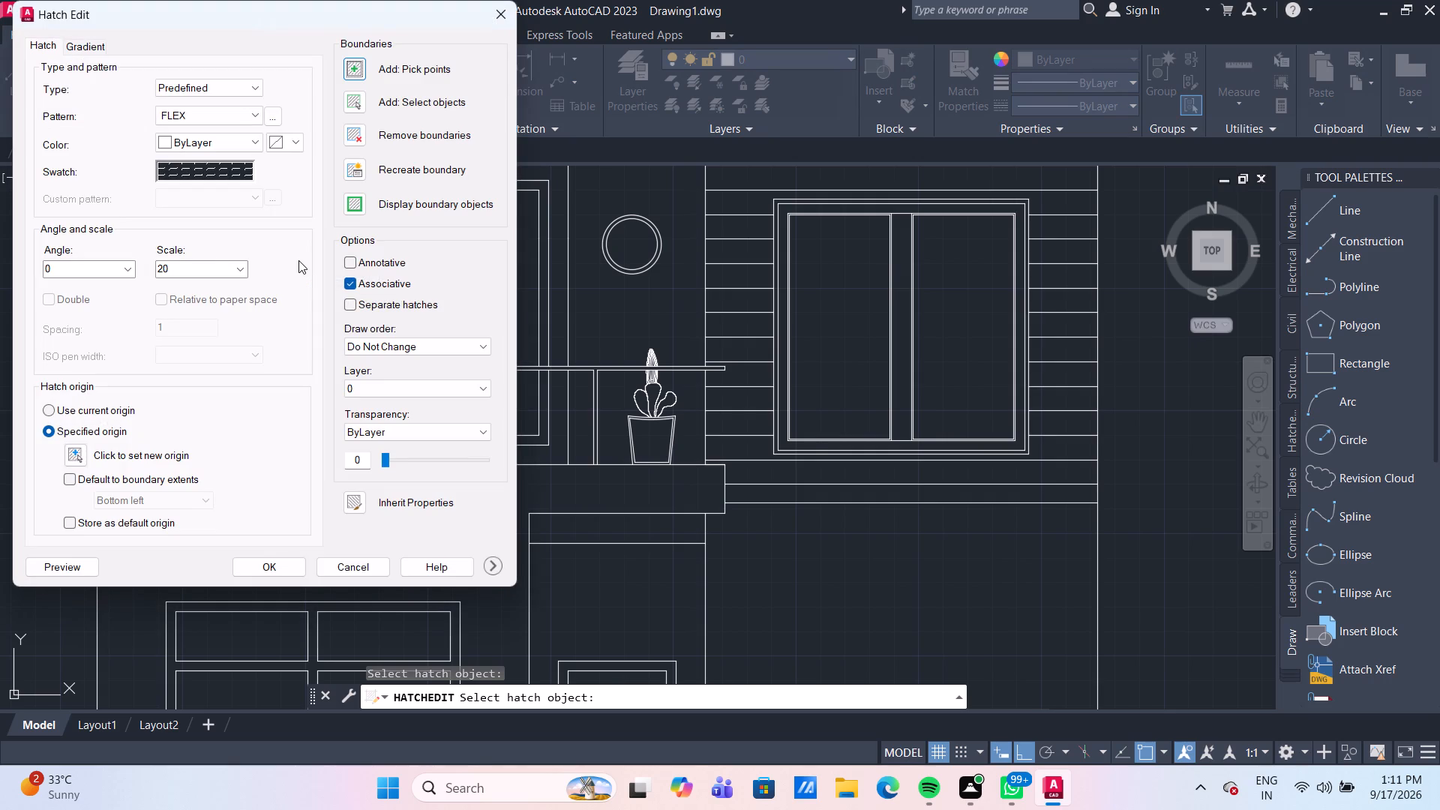
pyautogui.click(124, 273)
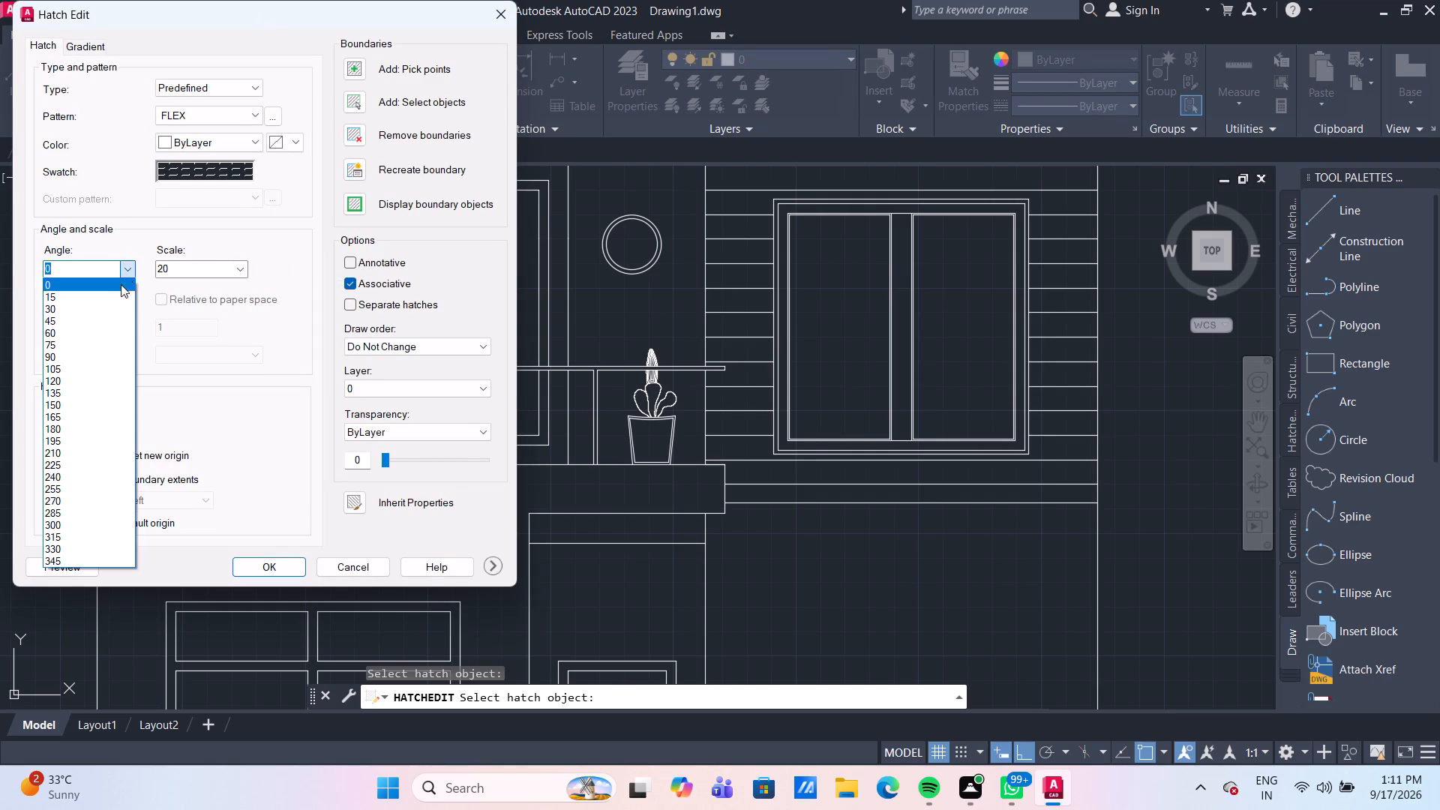
pyautogui.click(106, 325)
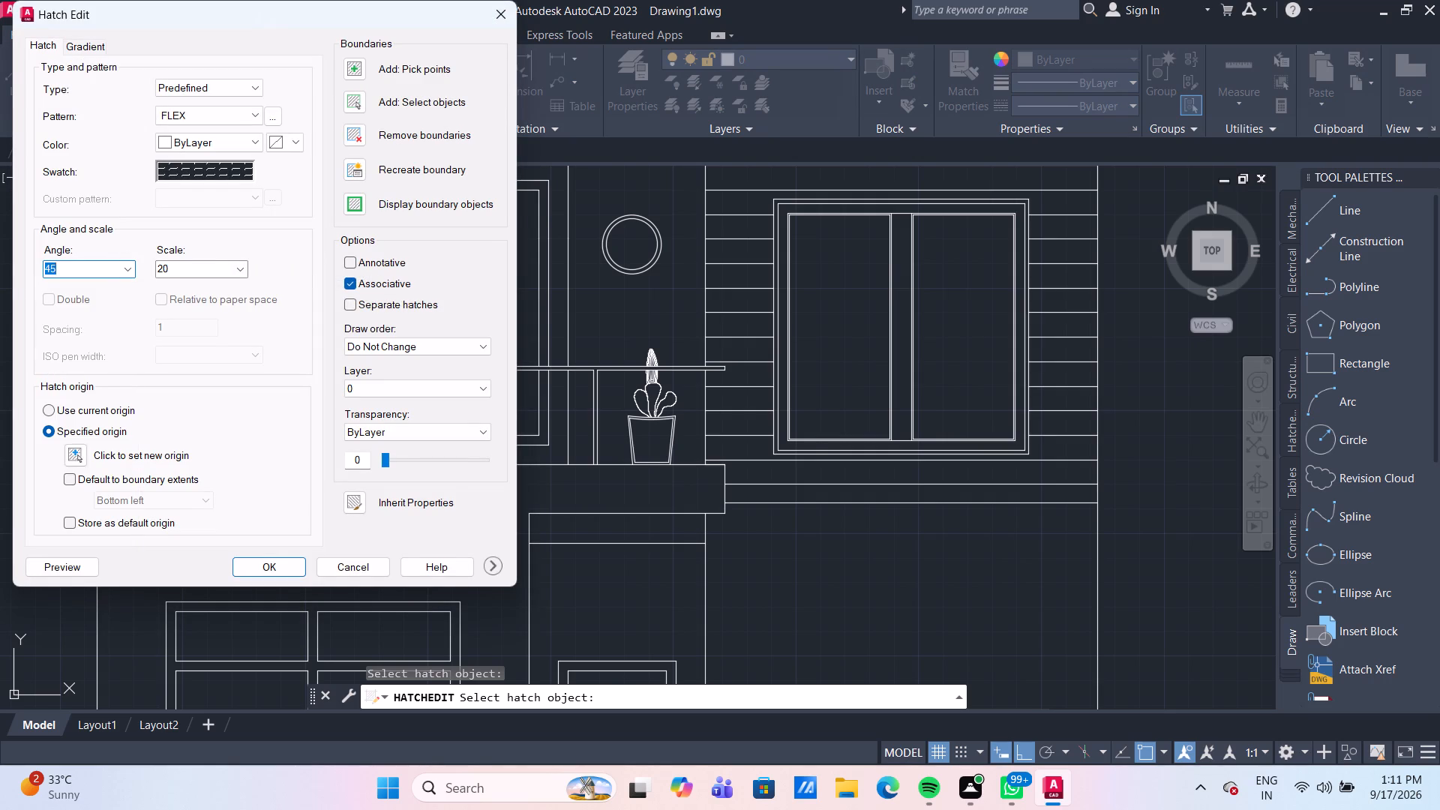
pyautogui.click(210, 266)
pyautogui.write('50')
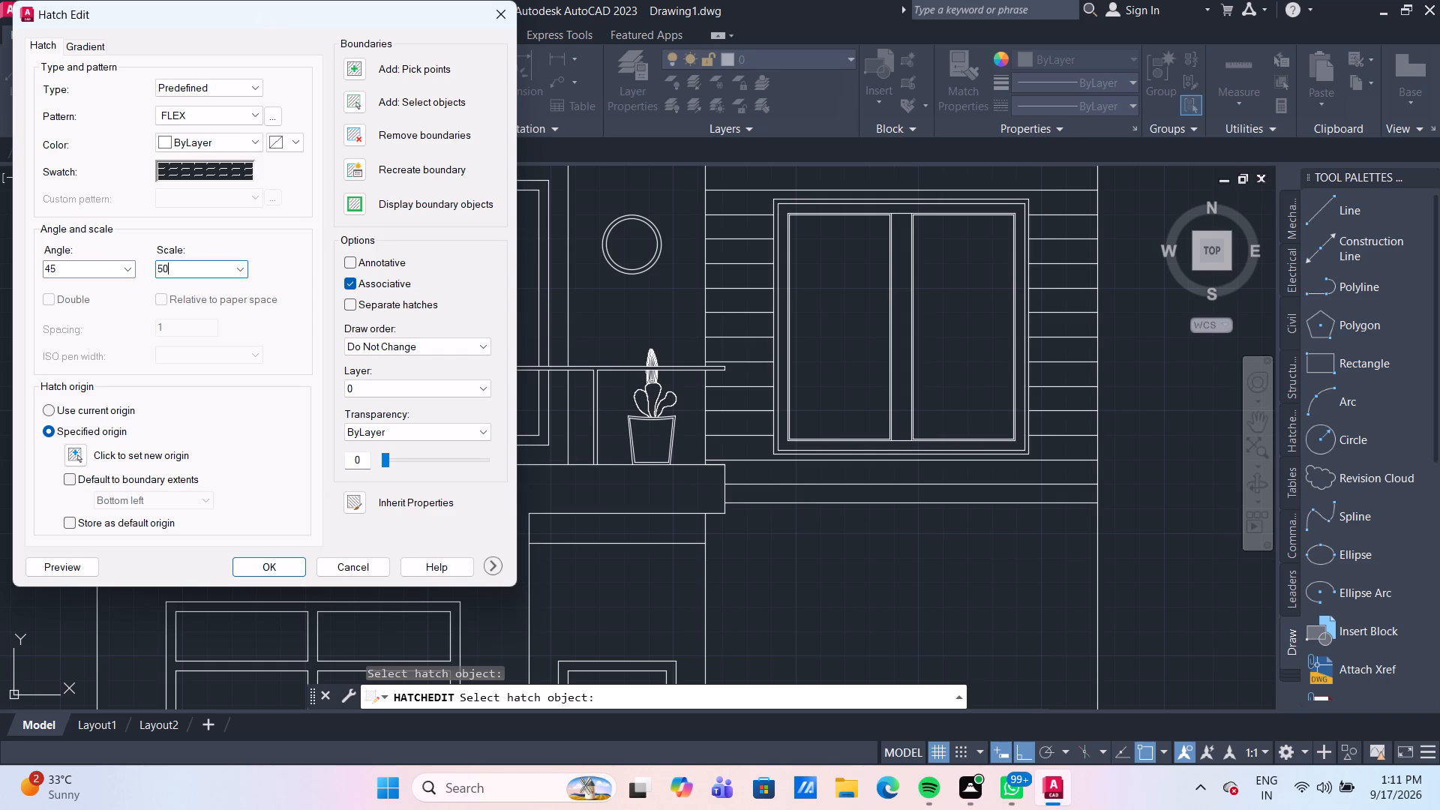
pyautogui.press('Return')
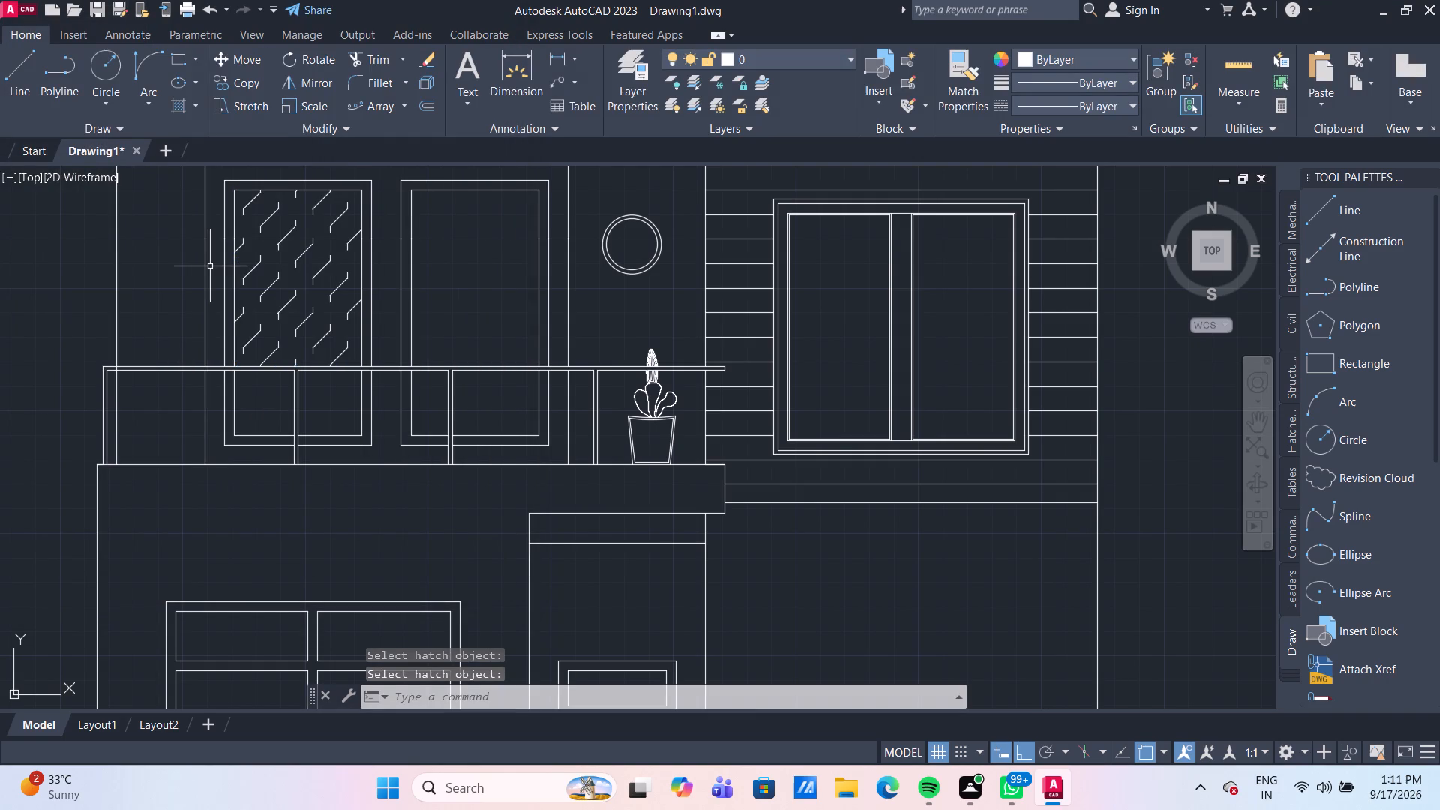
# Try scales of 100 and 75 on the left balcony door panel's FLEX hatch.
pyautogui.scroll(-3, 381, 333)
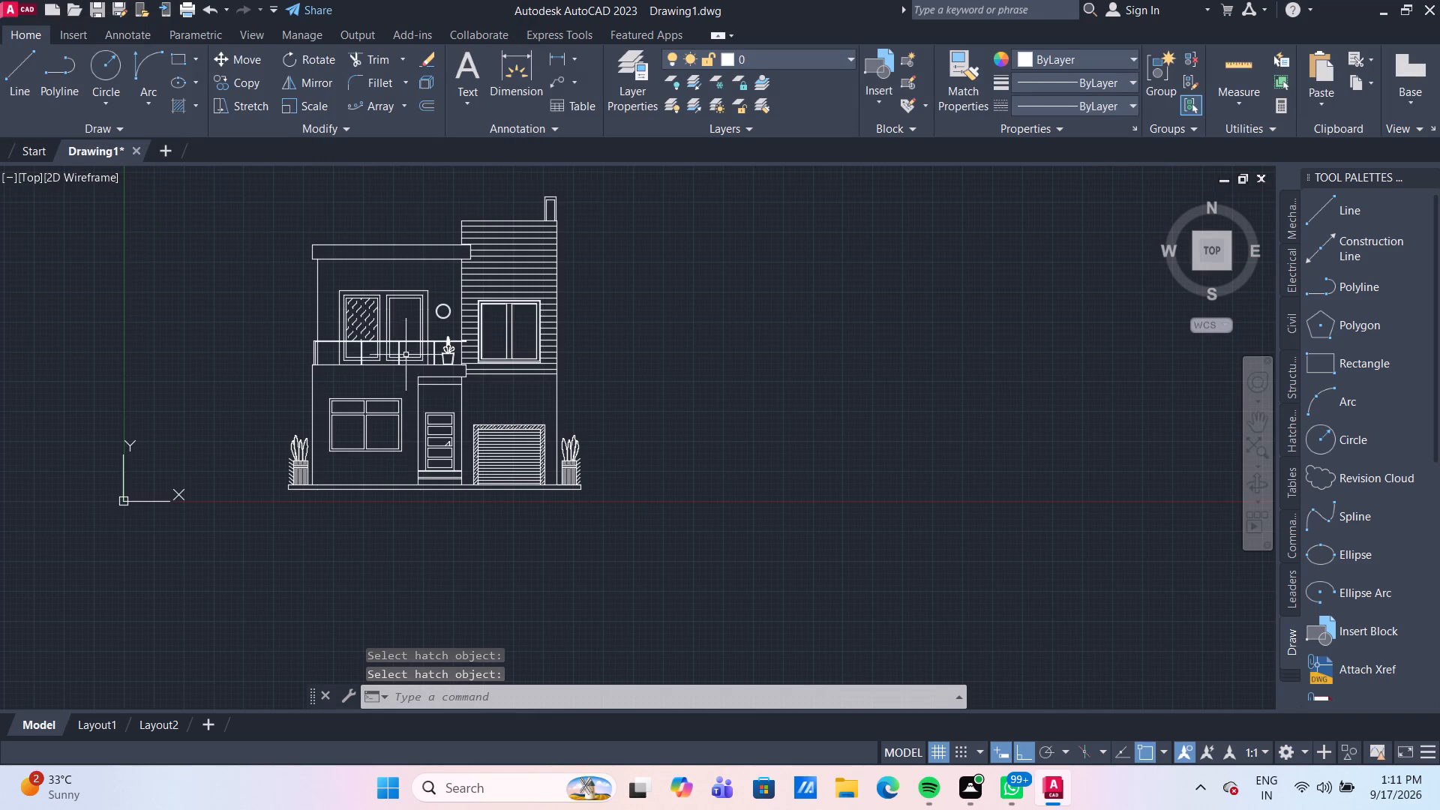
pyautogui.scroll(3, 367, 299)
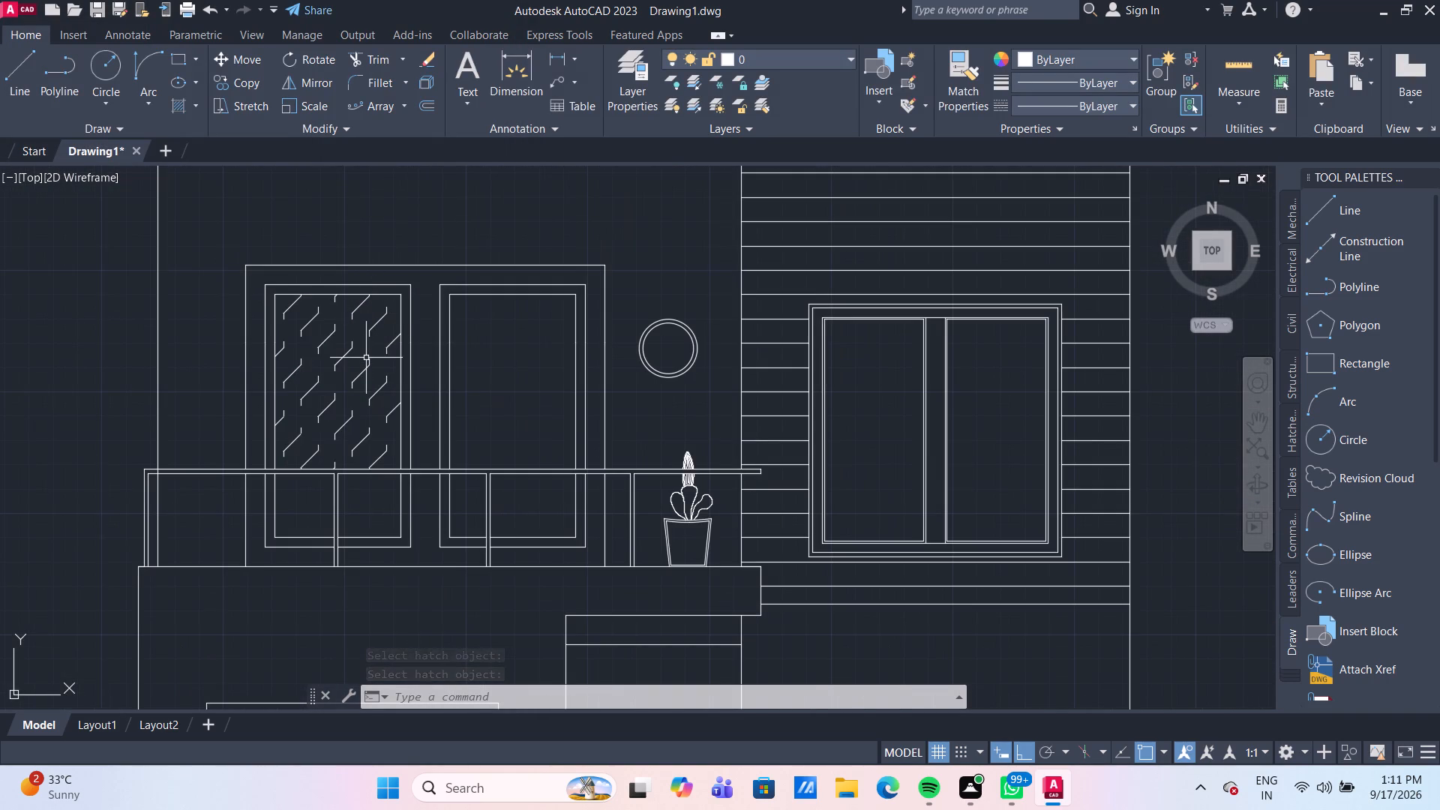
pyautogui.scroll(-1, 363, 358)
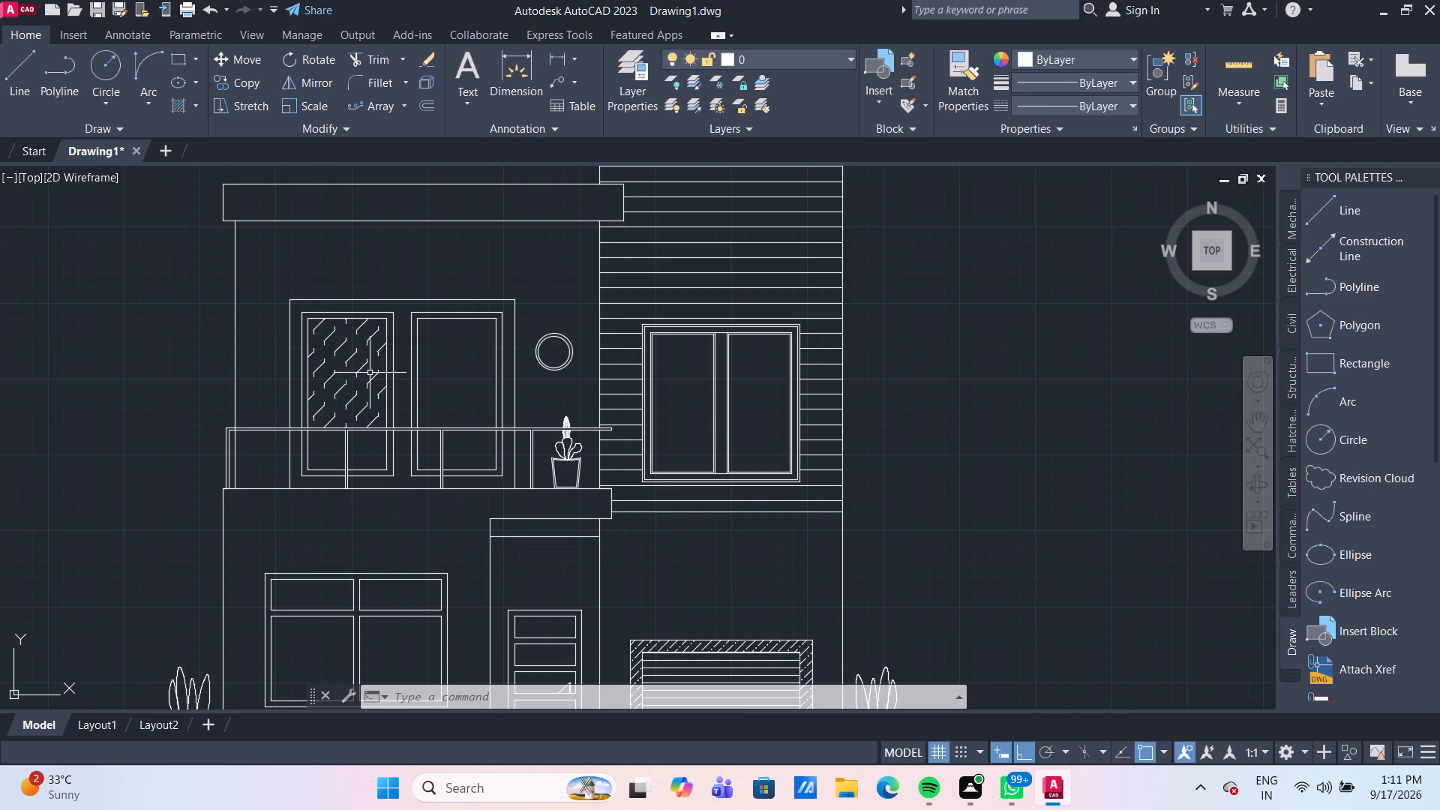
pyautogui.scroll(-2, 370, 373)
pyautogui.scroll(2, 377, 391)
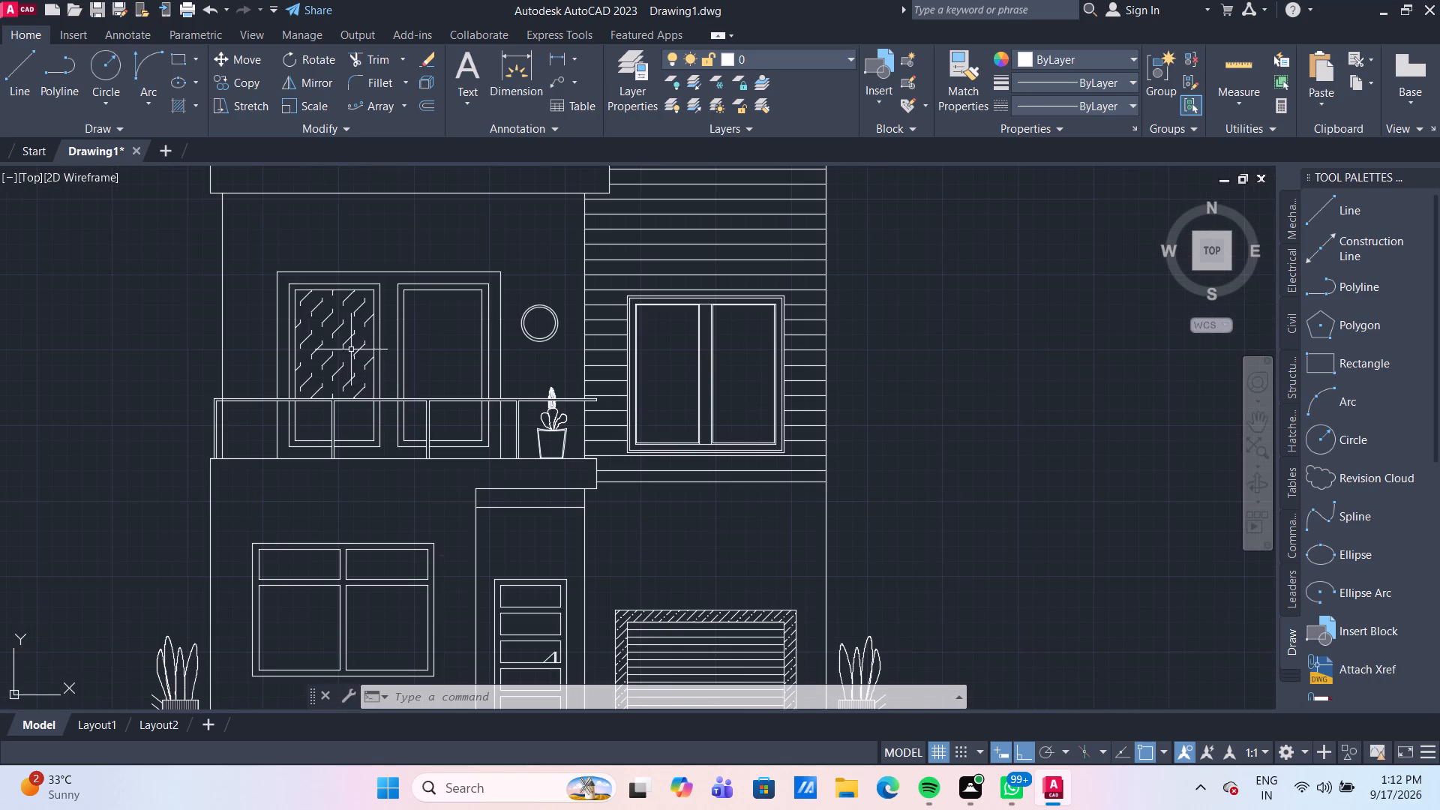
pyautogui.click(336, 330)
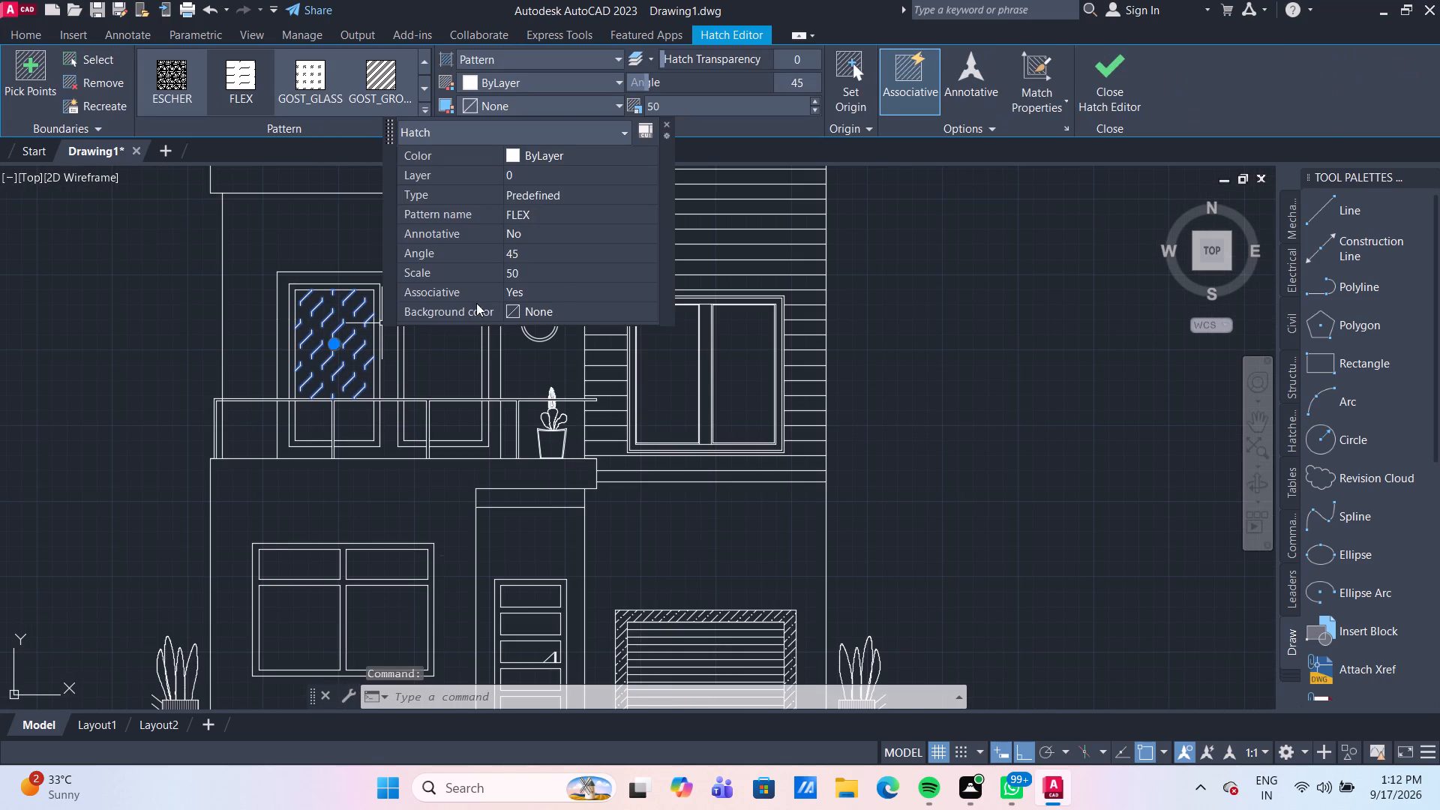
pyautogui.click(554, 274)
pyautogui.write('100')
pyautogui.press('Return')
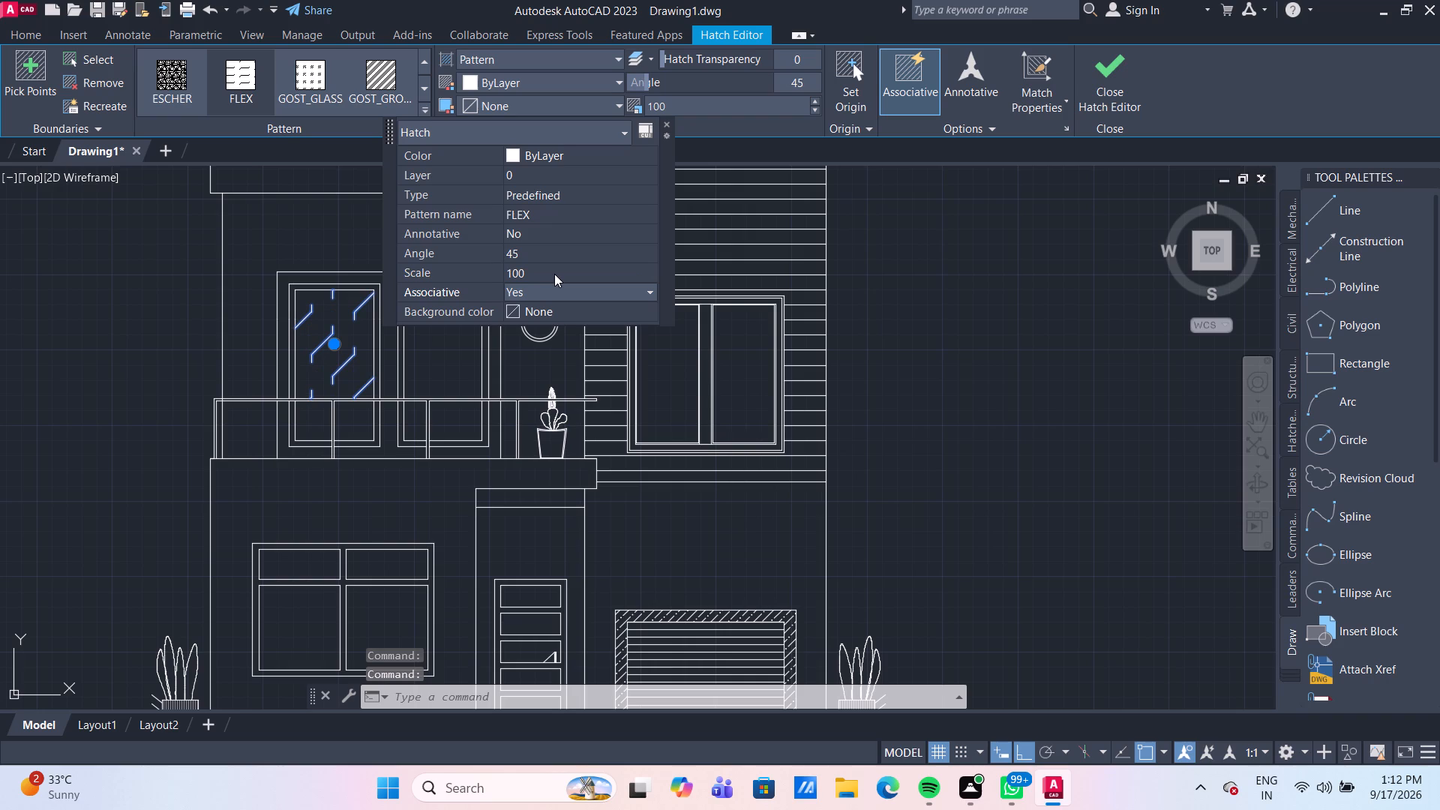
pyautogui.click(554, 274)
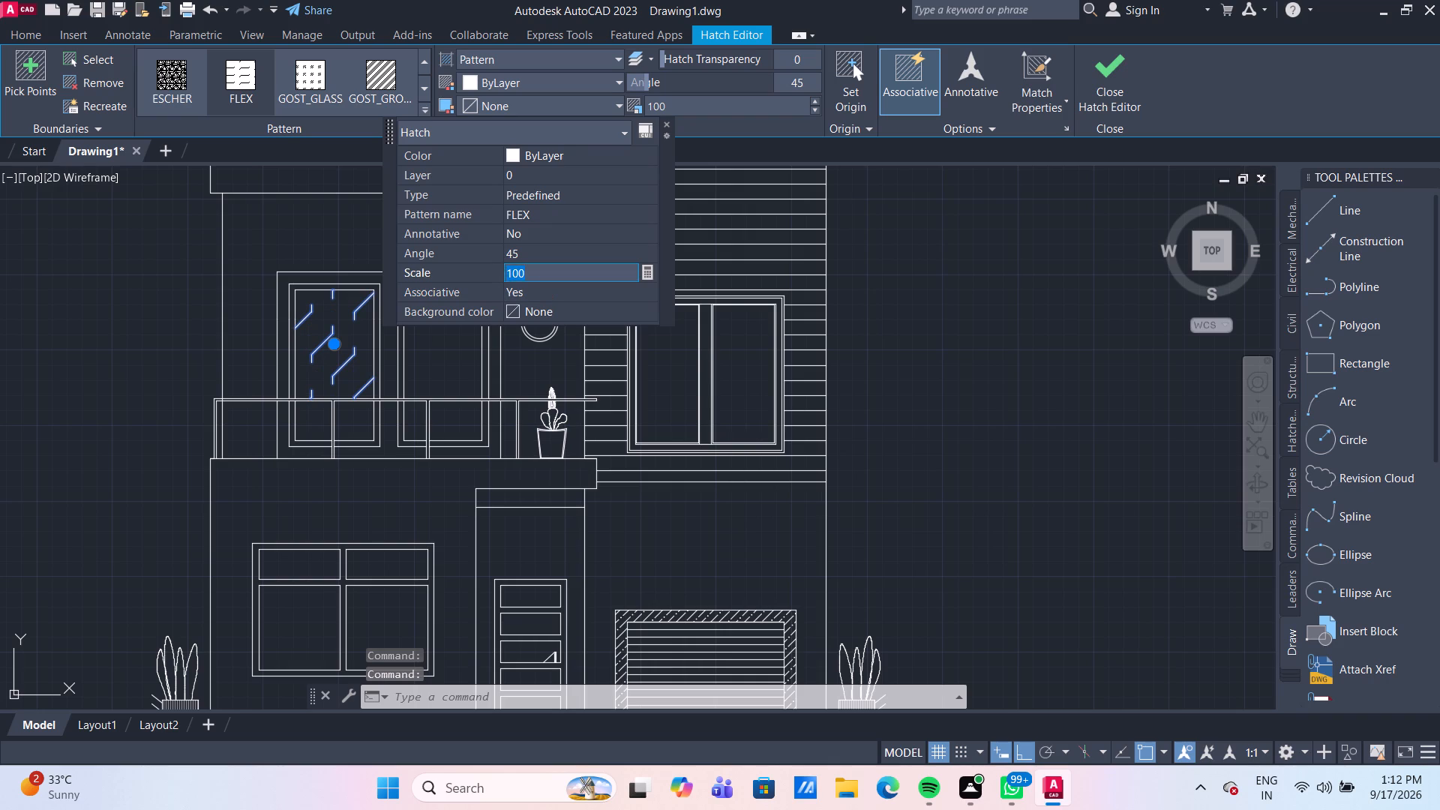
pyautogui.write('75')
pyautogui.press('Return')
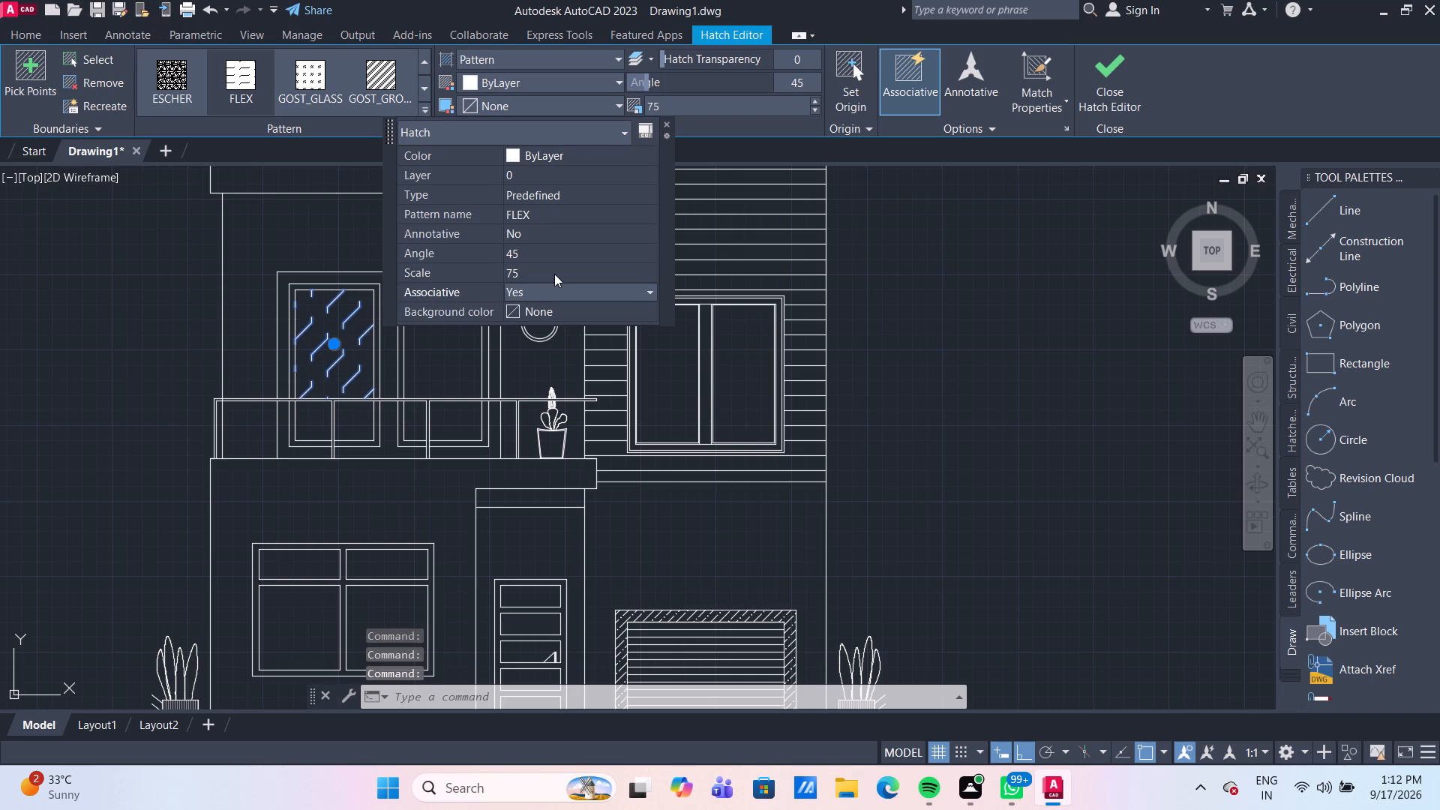
# Set the scale of the left balcony door panel's FLEX hatch to 60 and deselect it.
pyautogui.click(554, 274)
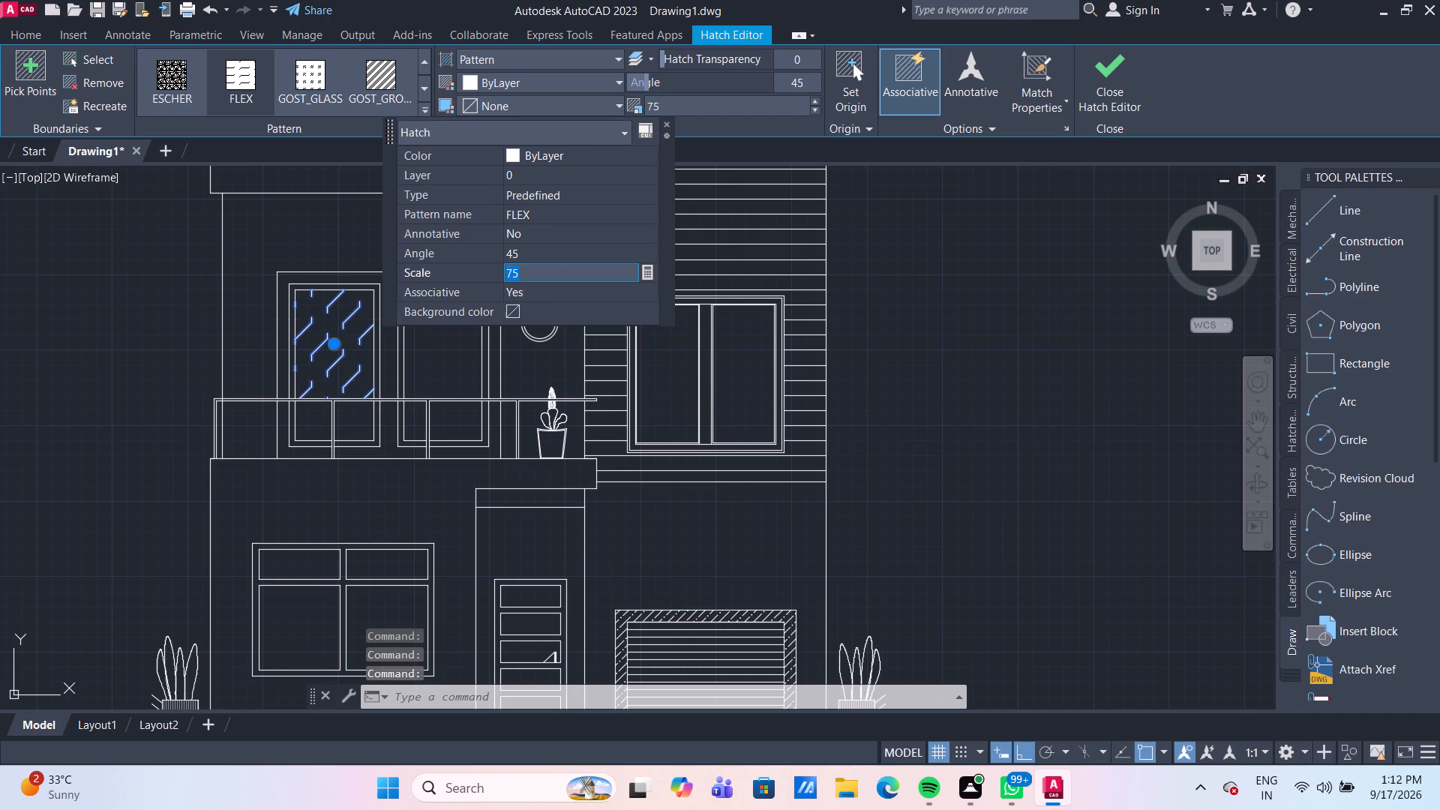
pyautogui.write('60')
pyautogui.press('Return')
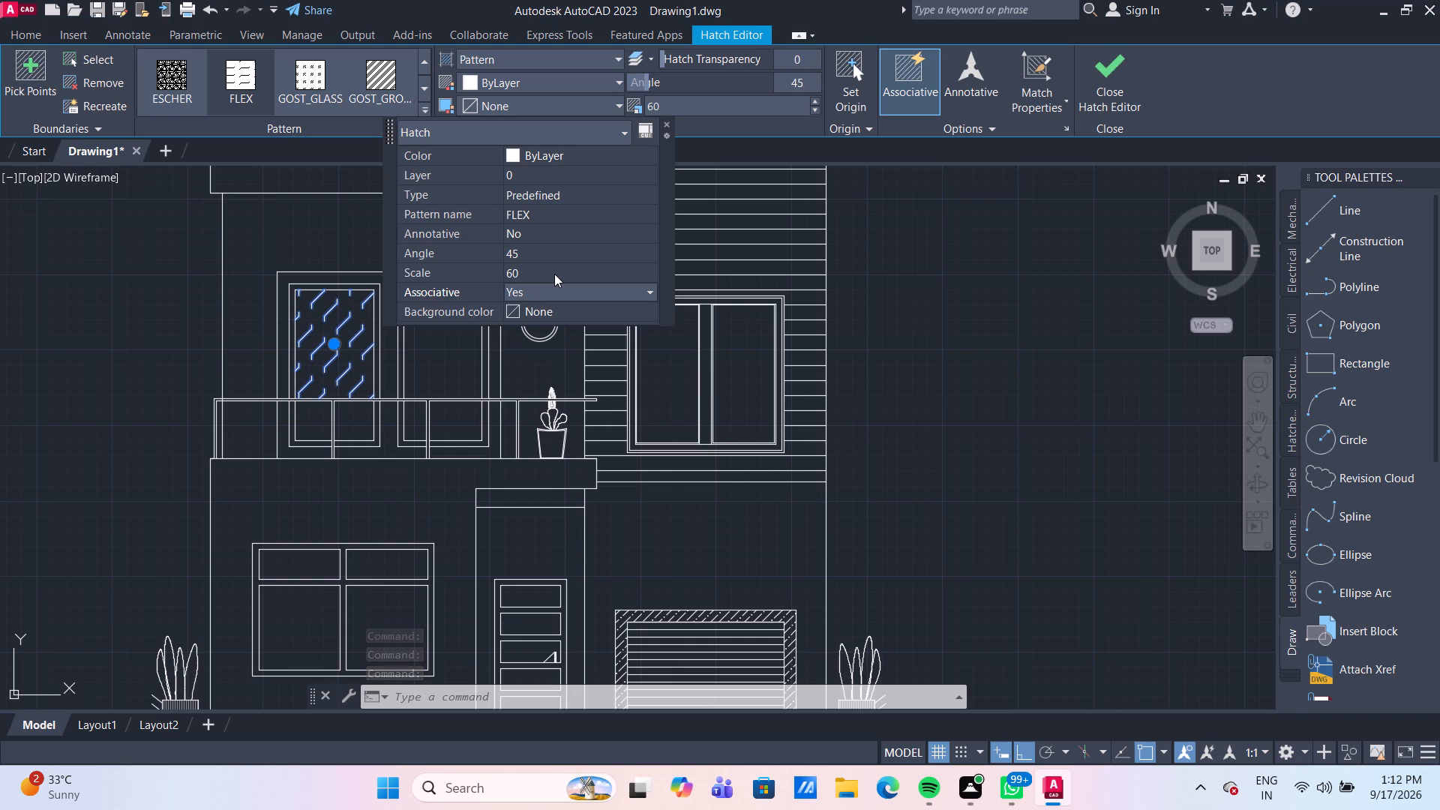
pyautogui.press('Escape')
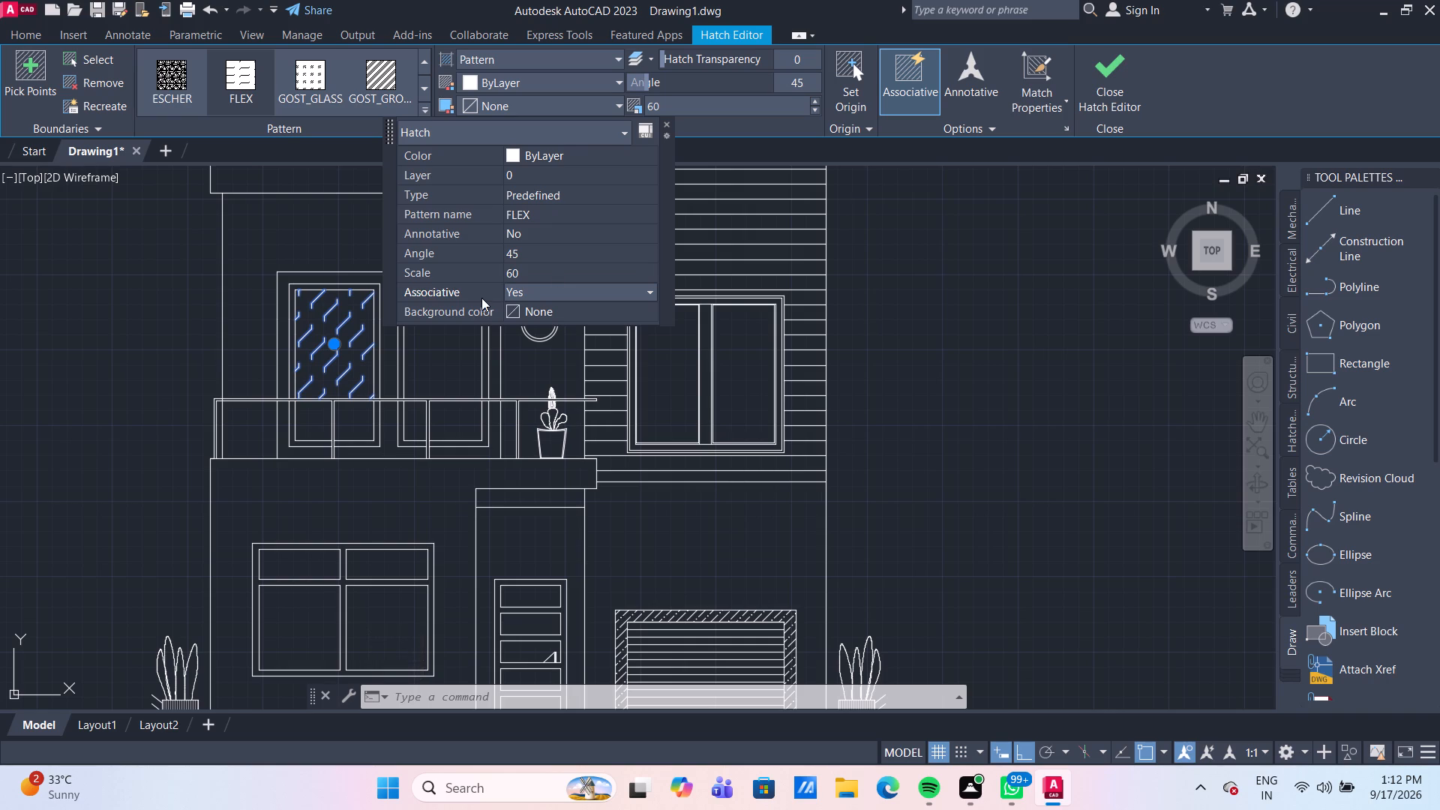
pyautogui.click(312, 244)
pyautogui.press('Escape')
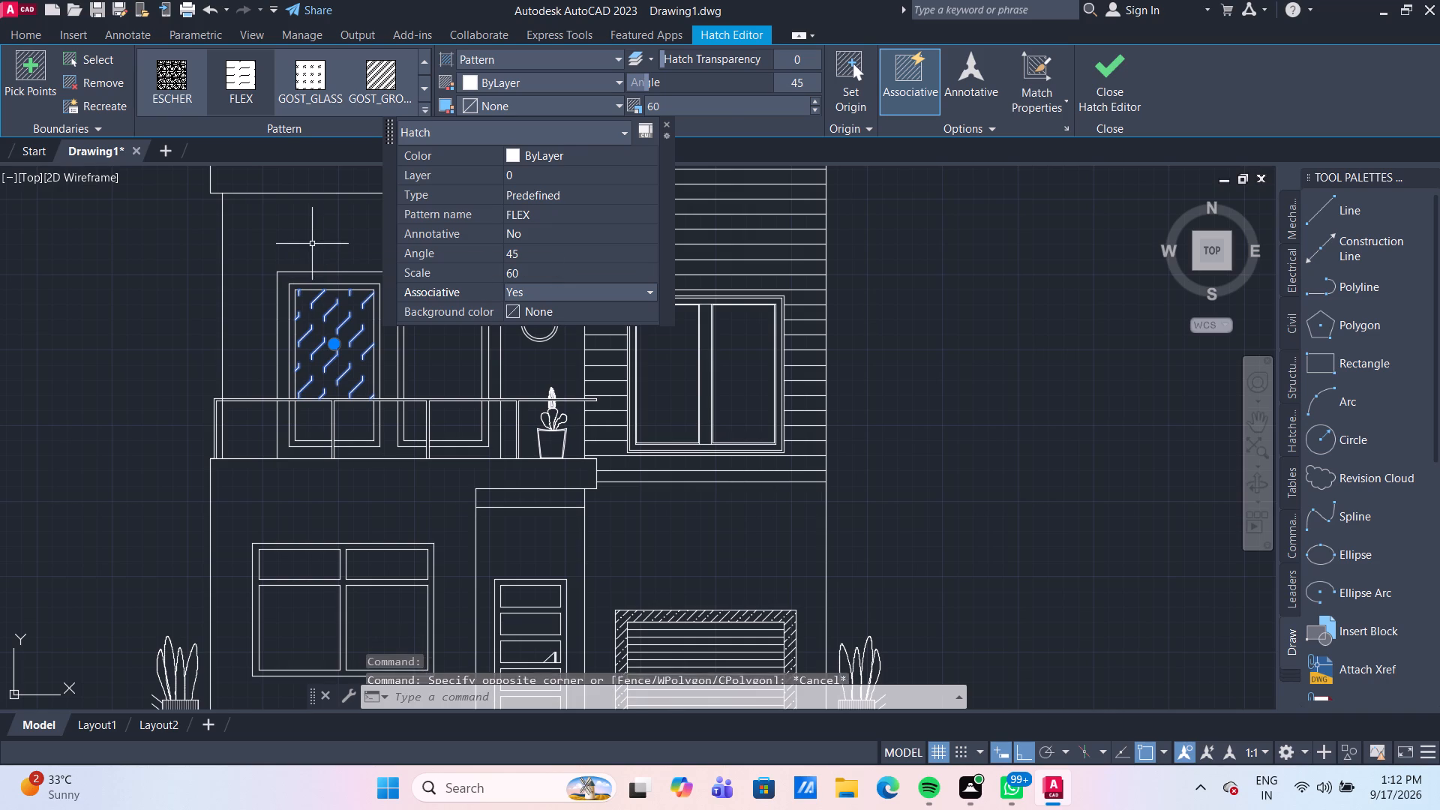
pyautogui.press('Escape')
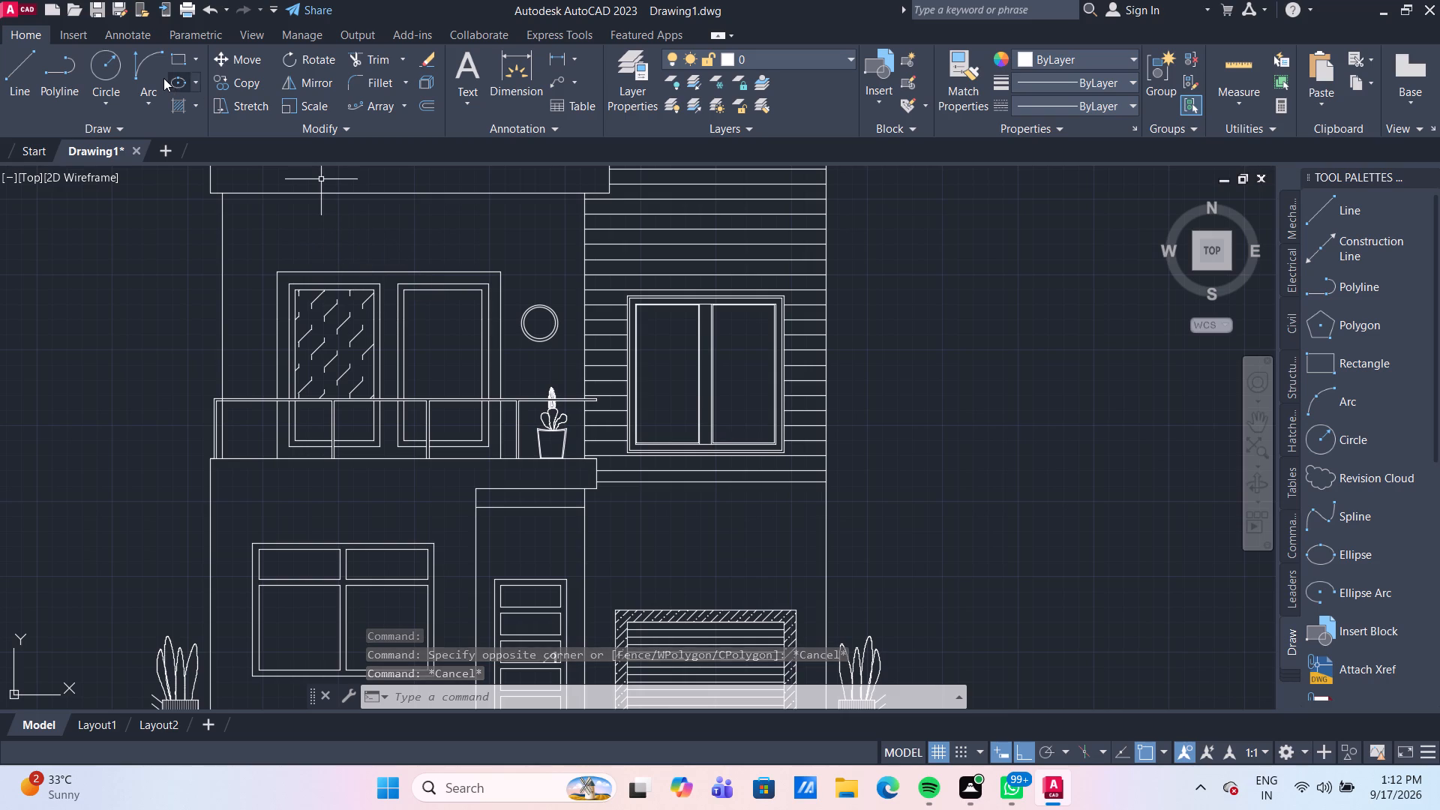
# Hatch the right balcony door panel above the railing with the ANSI34 pattern at angle 0 and scale 20.
pyautogui.click(194, 106)
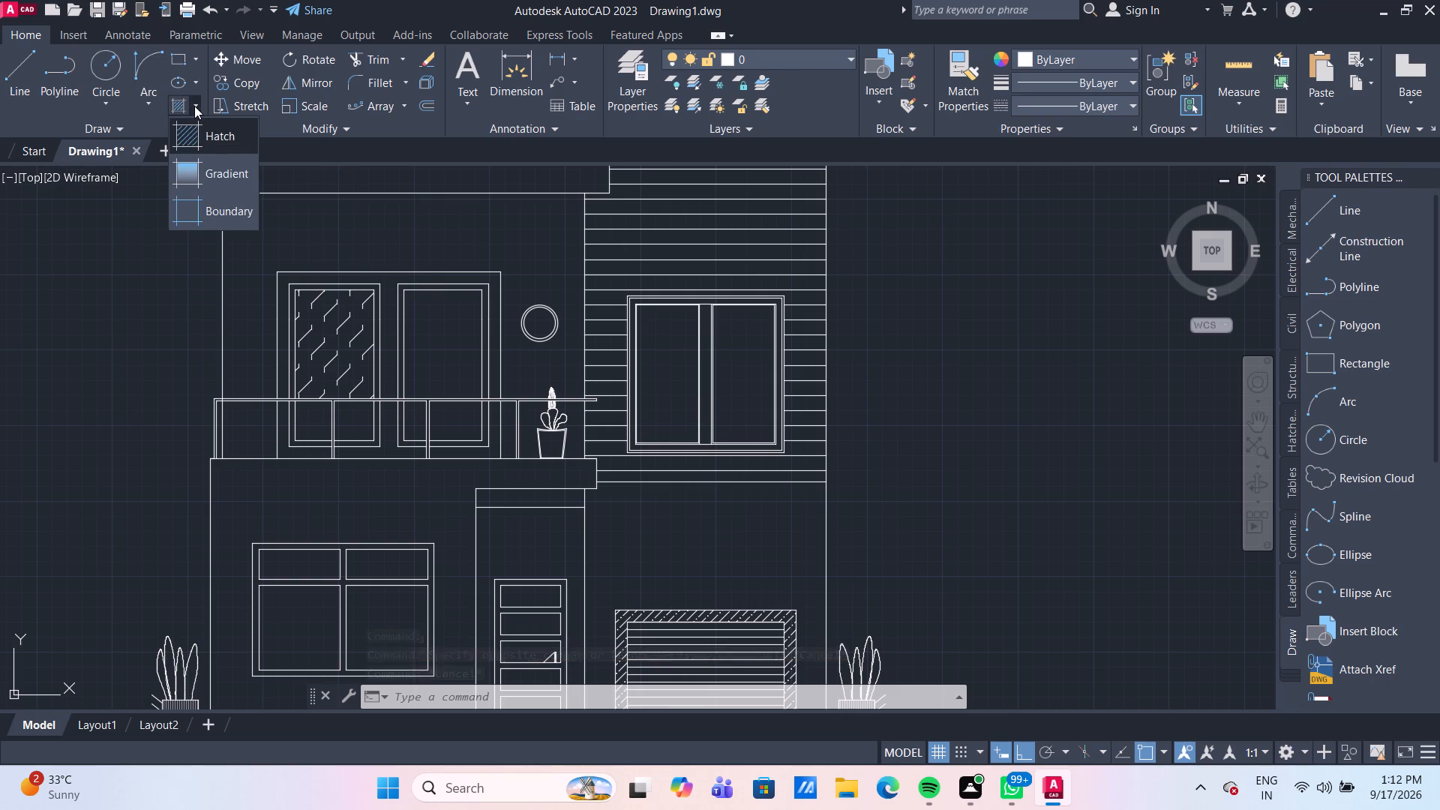
pyautogui.click(214, 138)
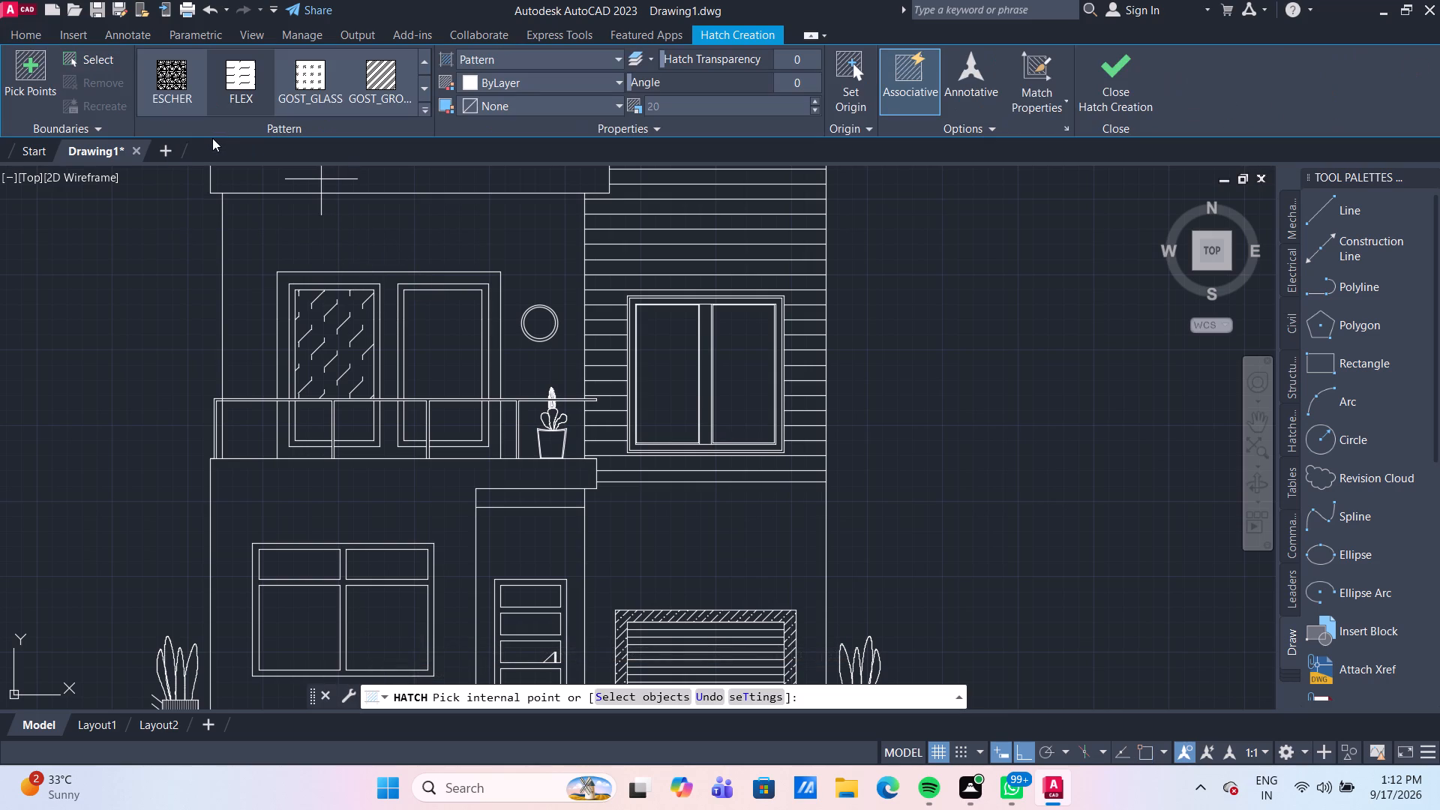
pyautogui.moveTo(421, 92); pyautogui.dragTo(427, 101)
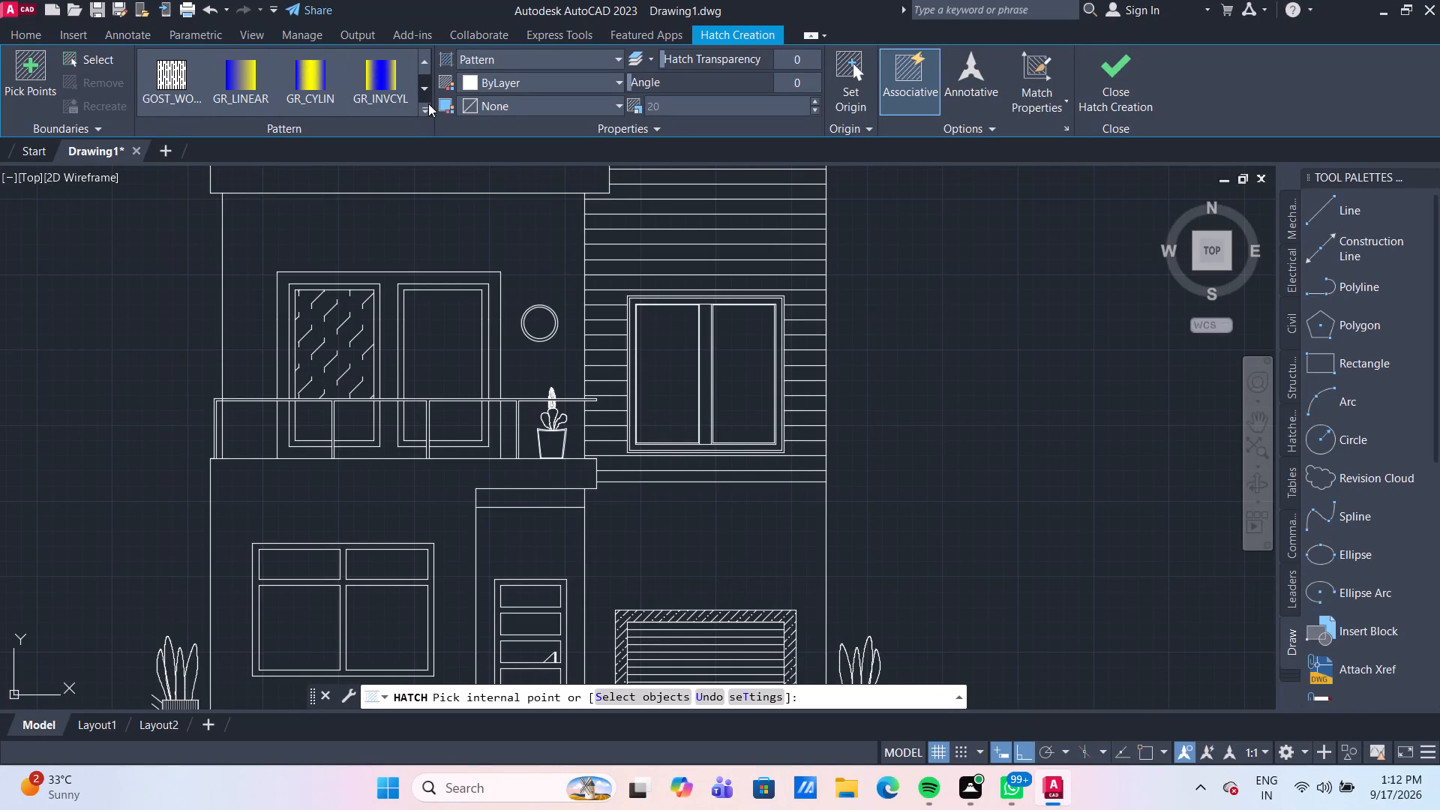
pyautogui.click(430, 109)
pyautogui.scroll(-1, 392, 174)
pyautogui.scroll(7, 392, 174)
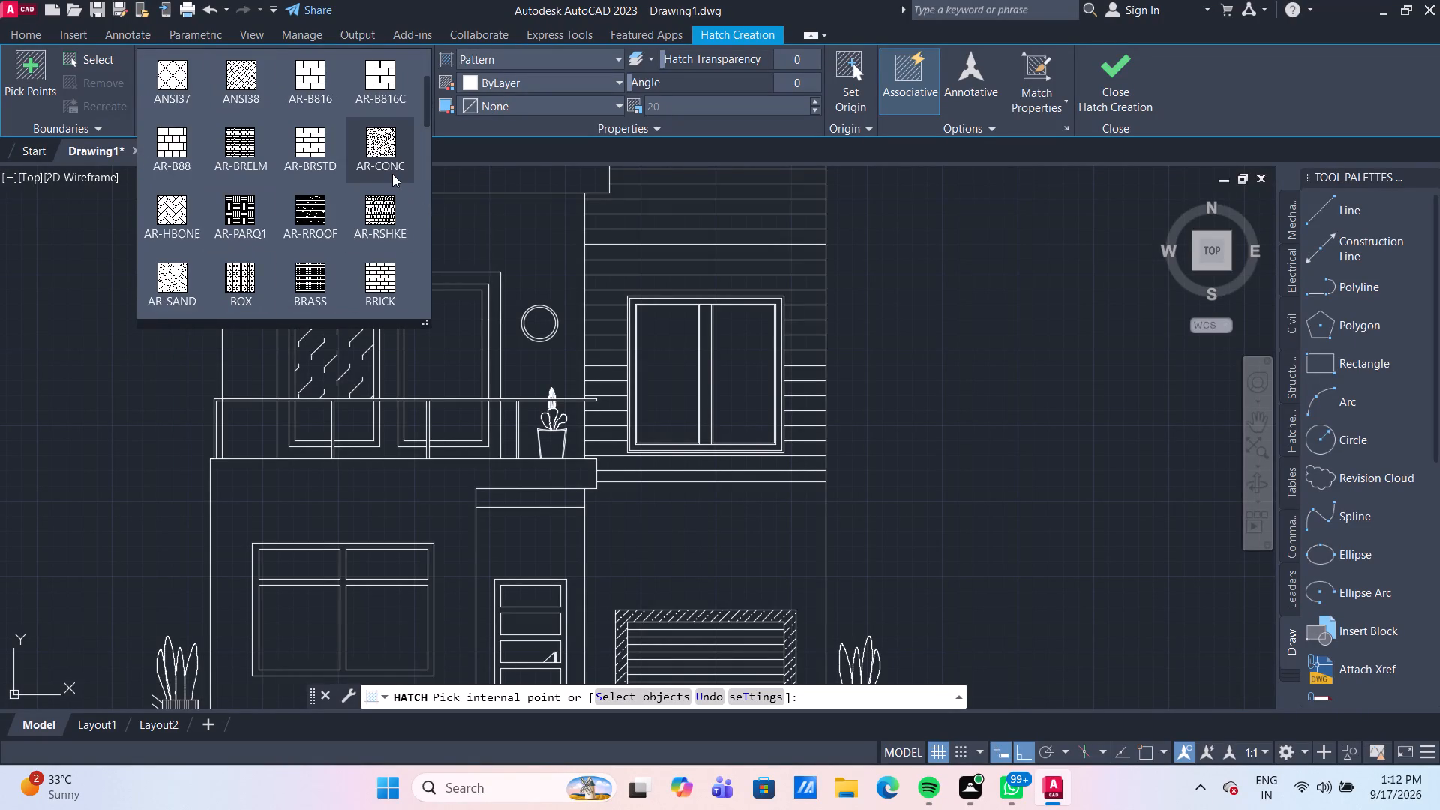
pyautogui.scroll(7, 392, 174)
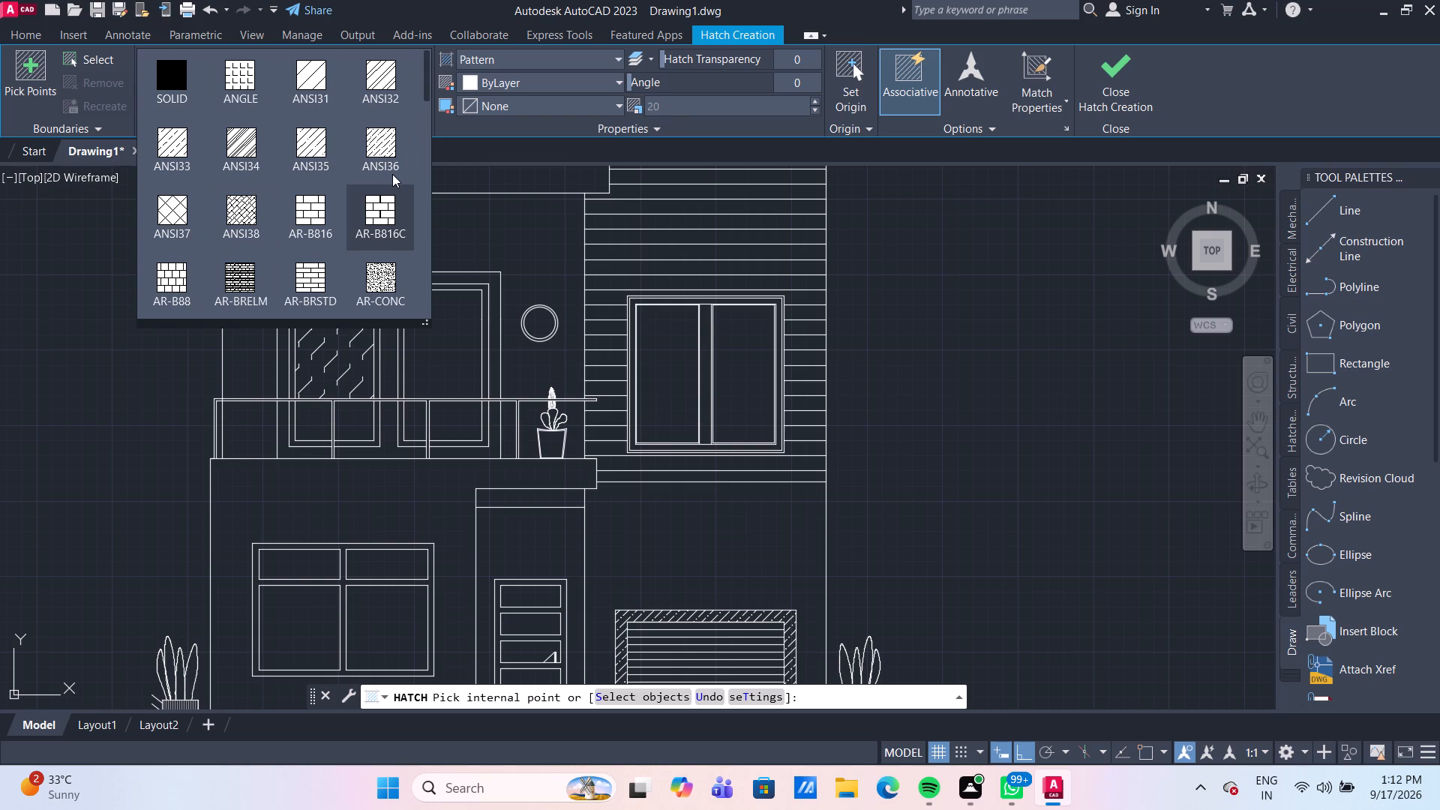
pyautogui.scroll(-1, 392, 174)
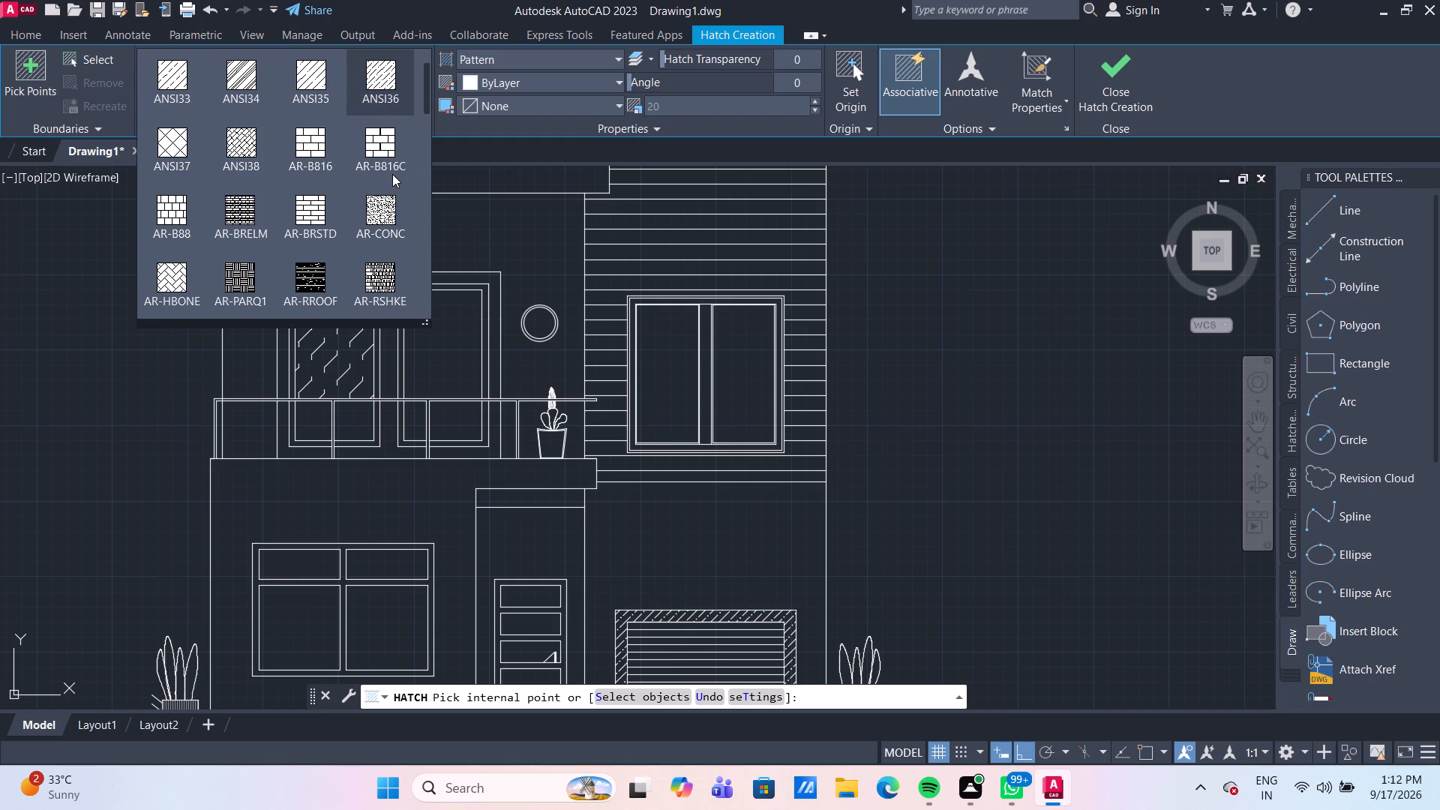
pyautogui.scroll(-1, 392, 174)
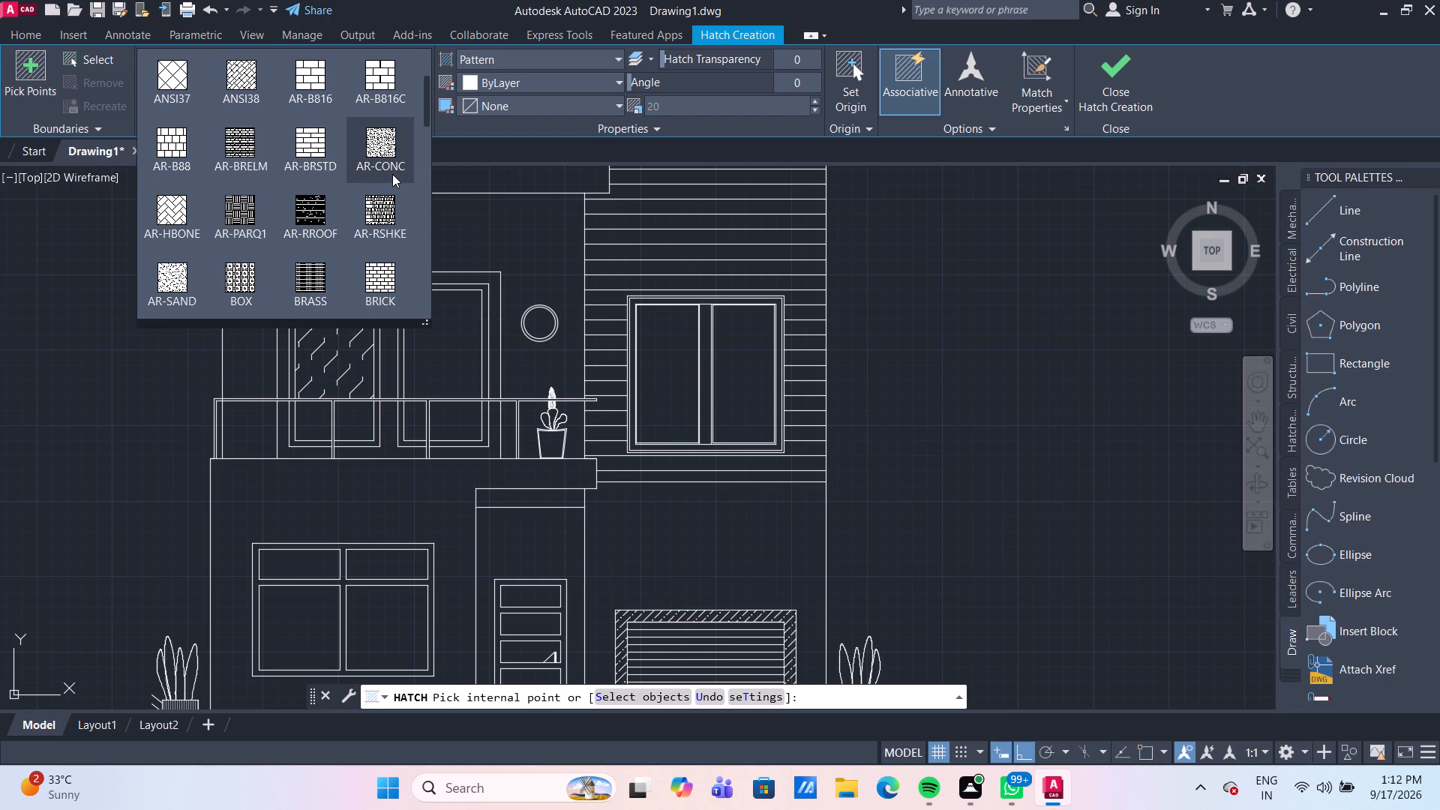
pyautogui.scroll(-1, 392, 174)
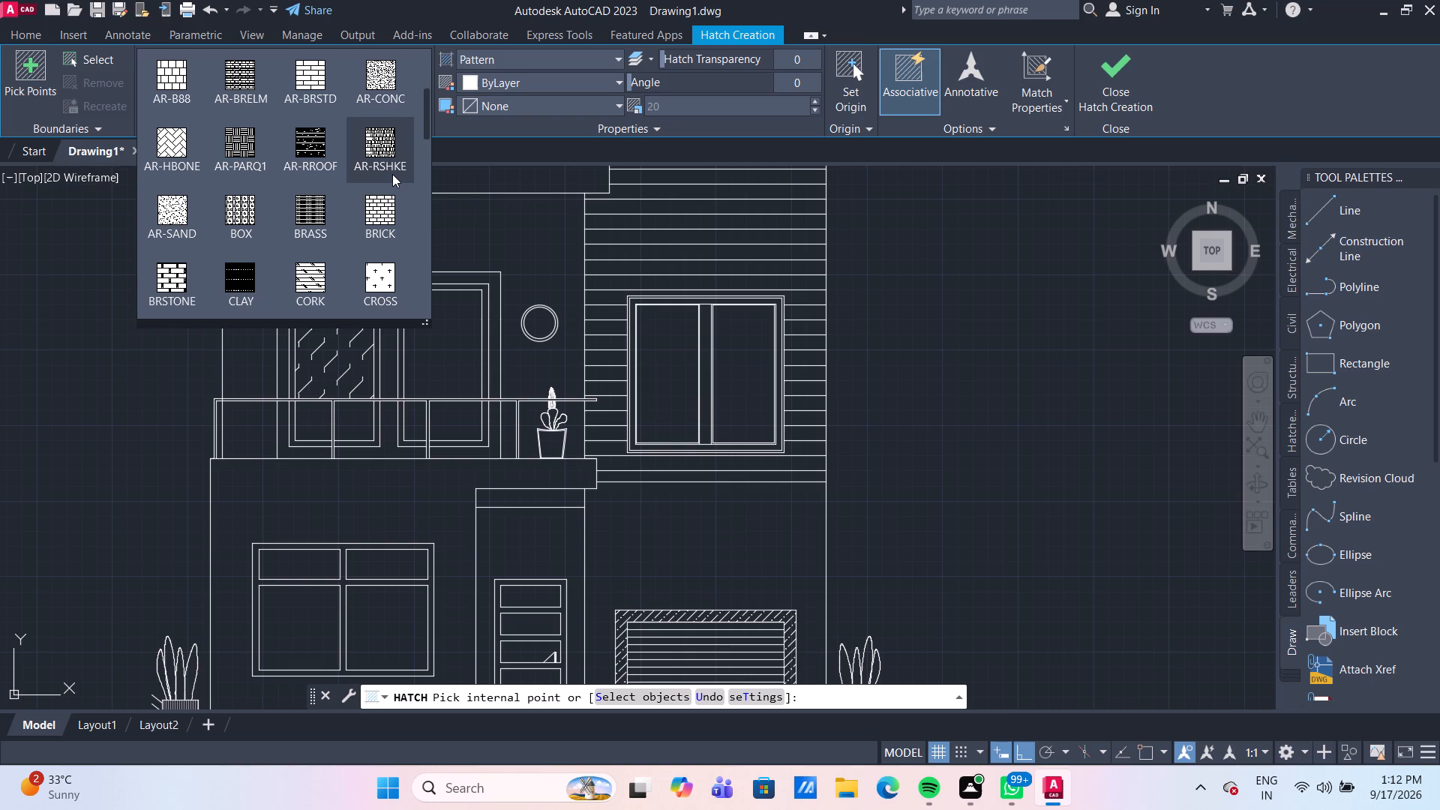
pyautogui.scroll(-2, 392, 174)
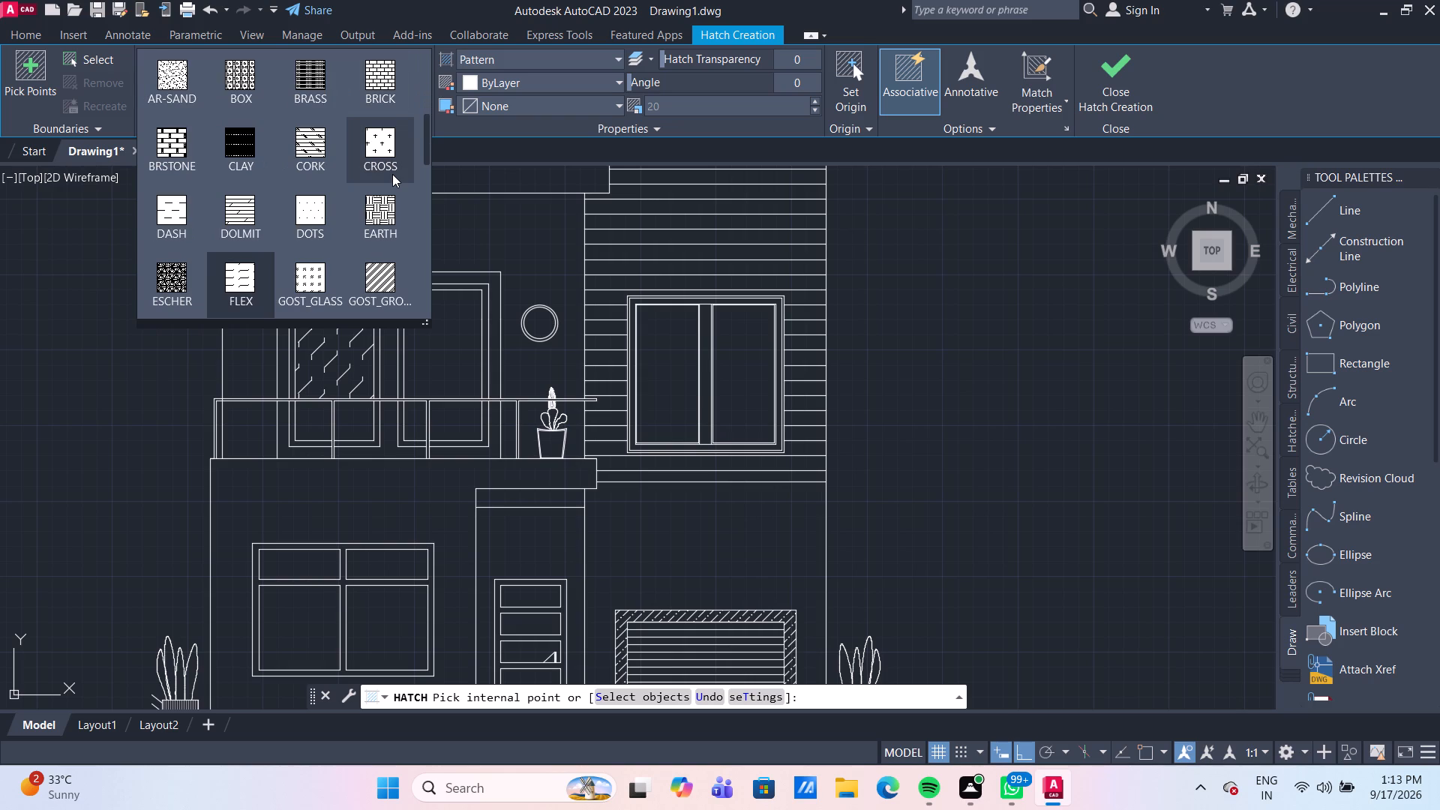
pyautogui.scroll(-1, 392, 174)
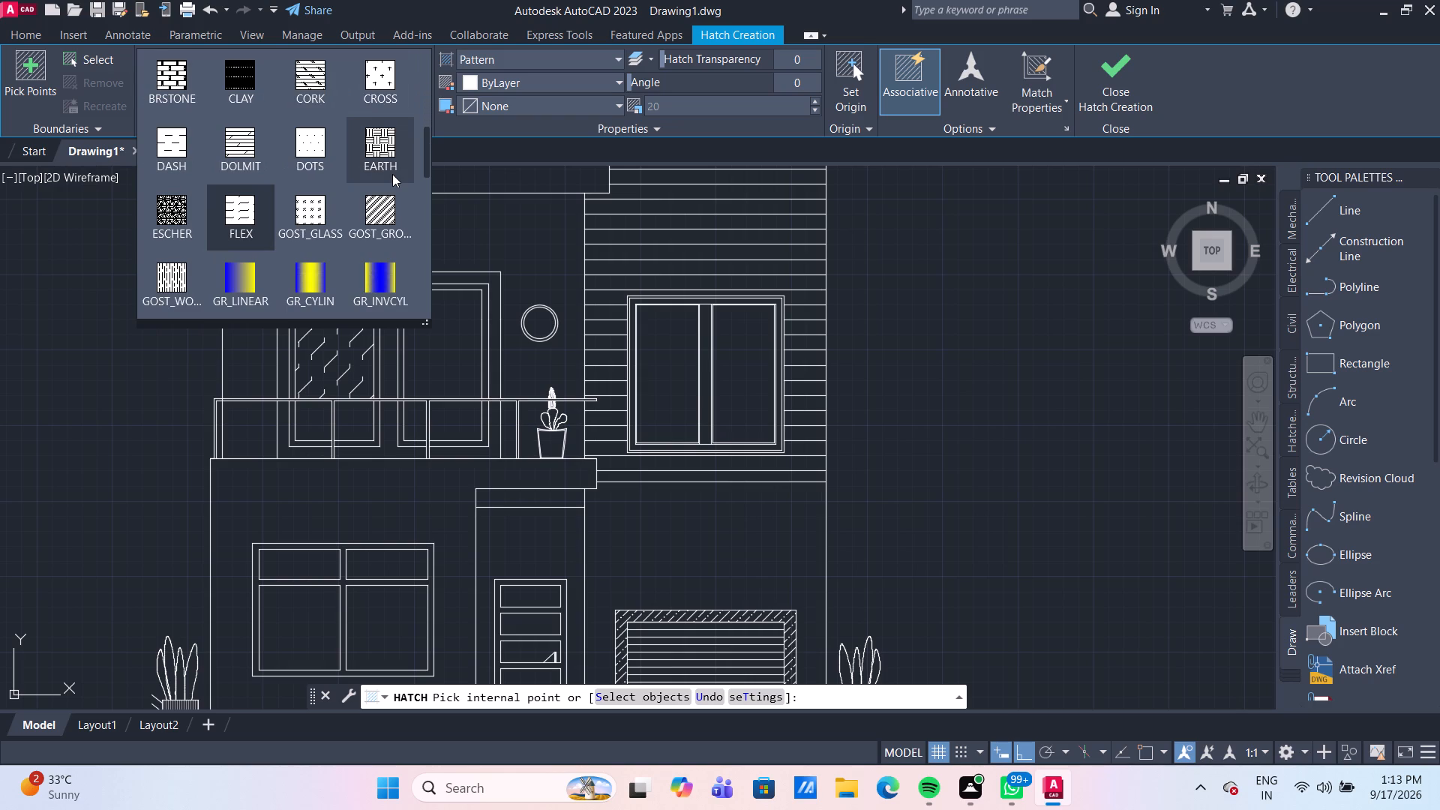
pyautogui.scroll(-1, 392, 174)
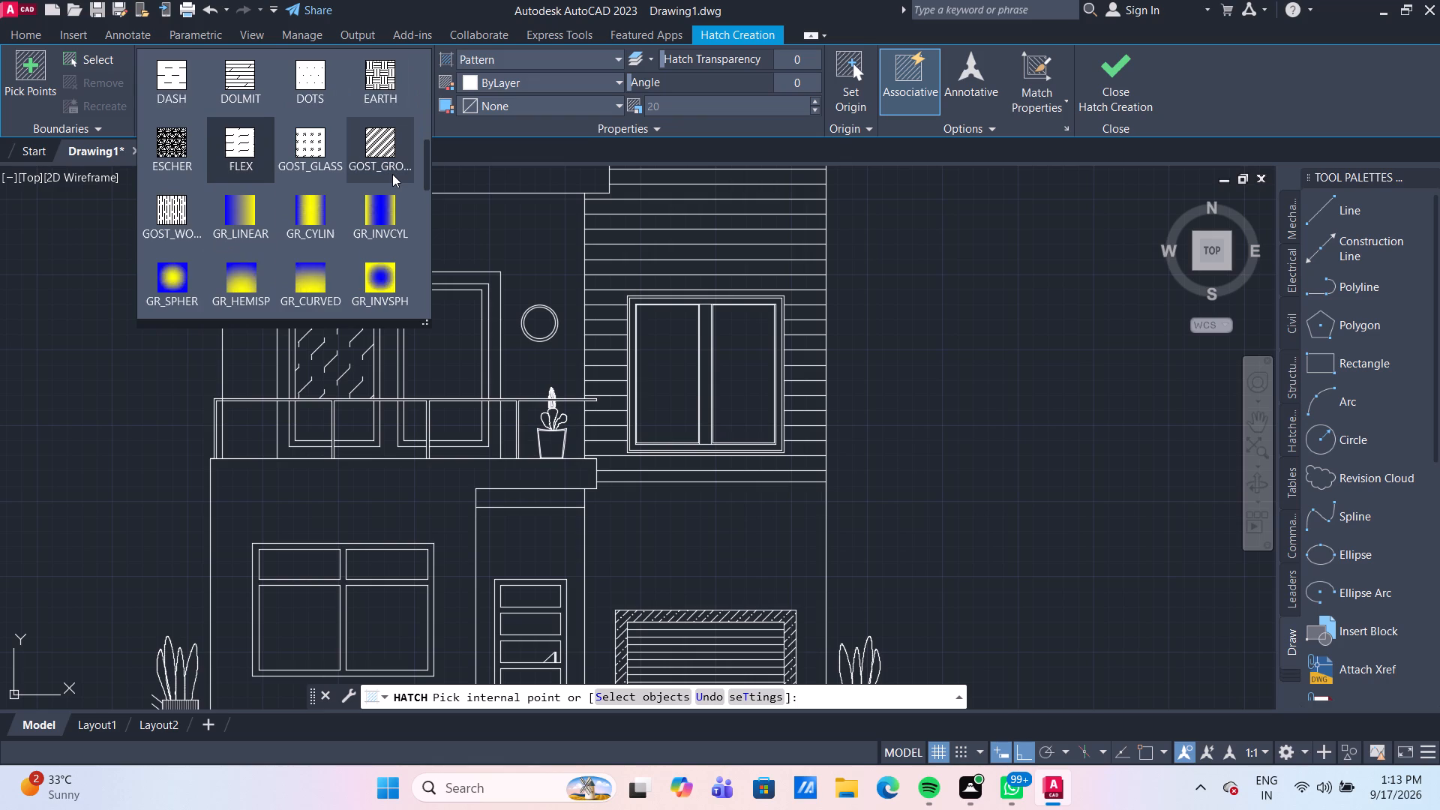
pyautogui.scroll(-2, 392, 174)
pyautogui.scroll(1, 392, 174)
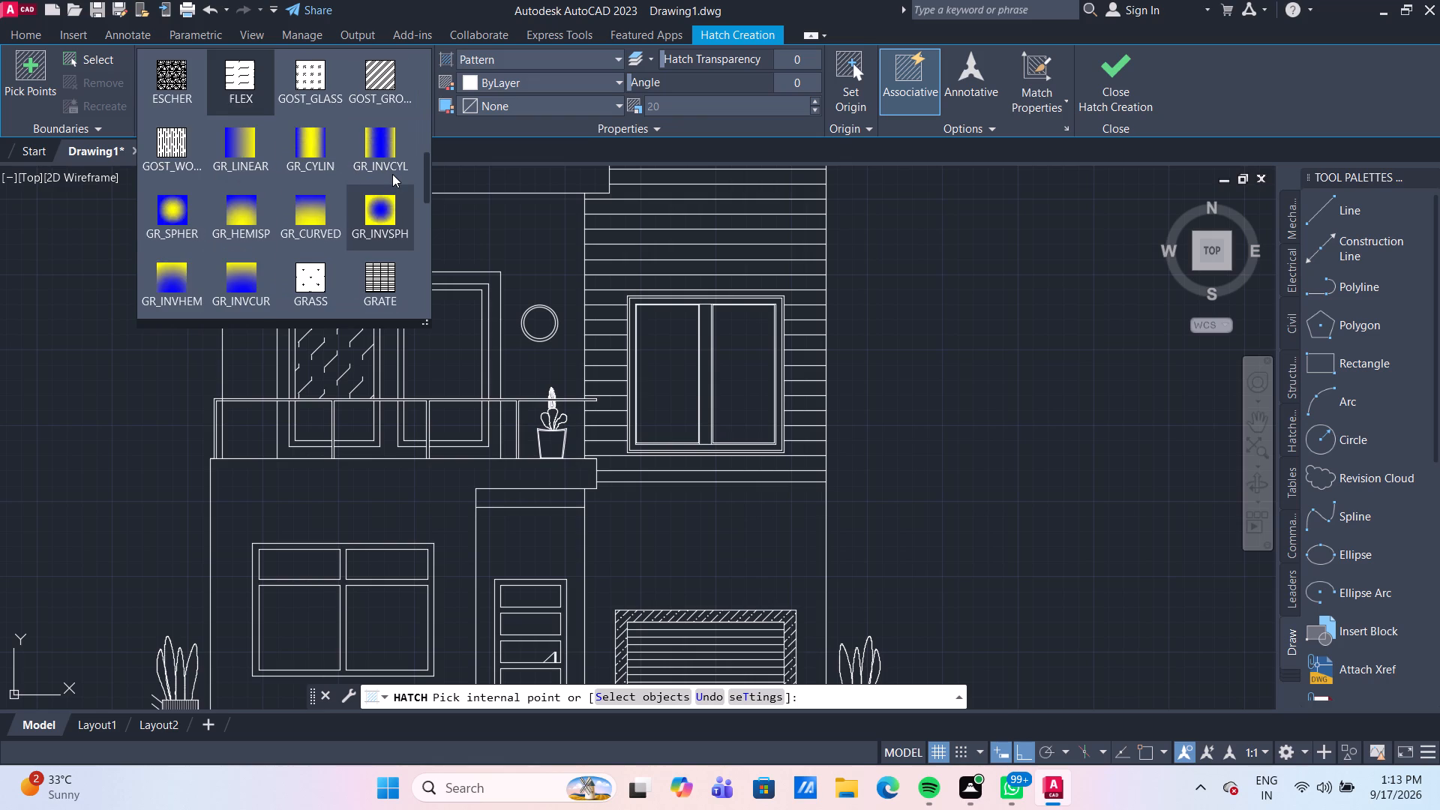
pyautogui.scroll(-3, 392, 174)
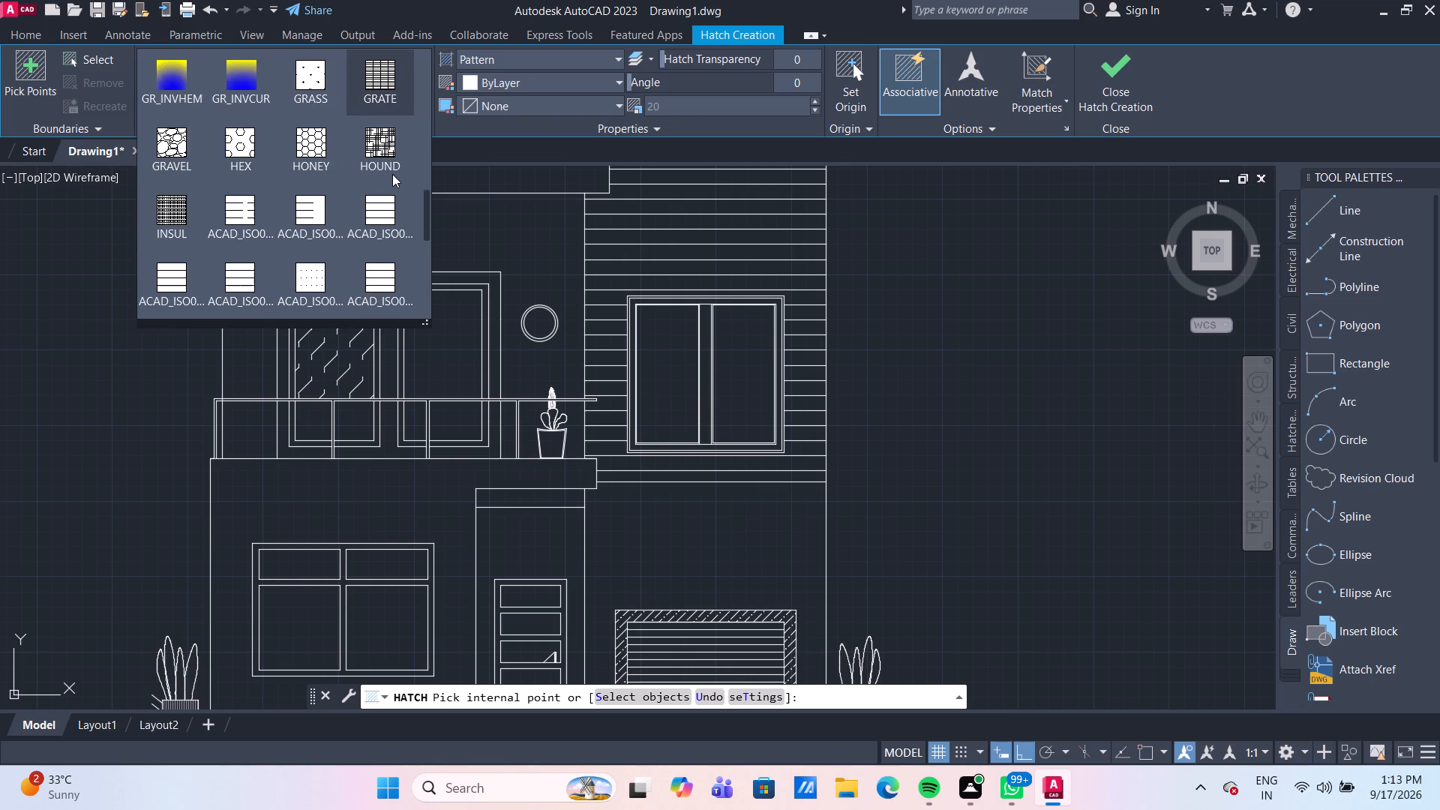
pyautogui.scroll(12, 392, 174)
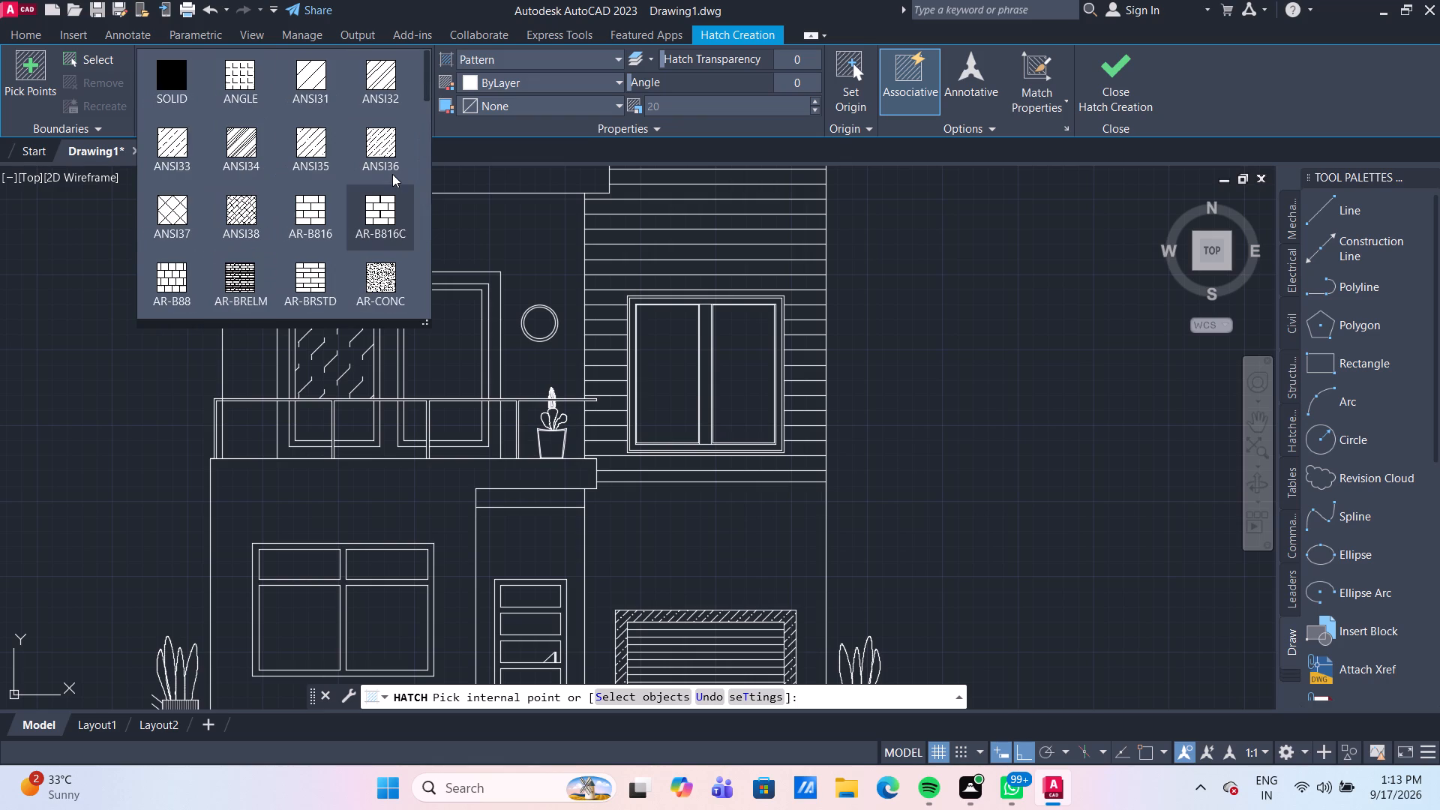
pyautogui.click(252, 139)
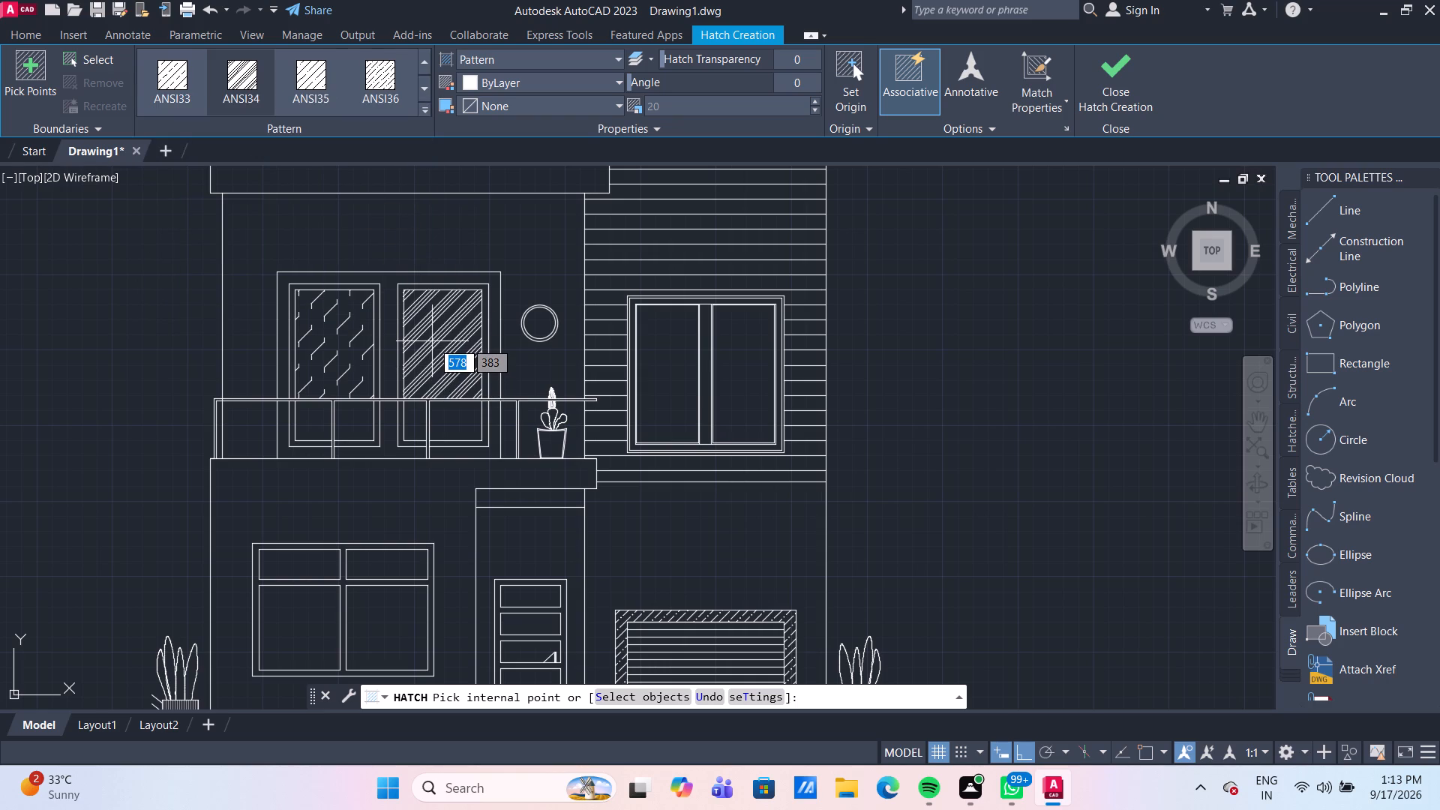
pyautogui.click(432, 341)
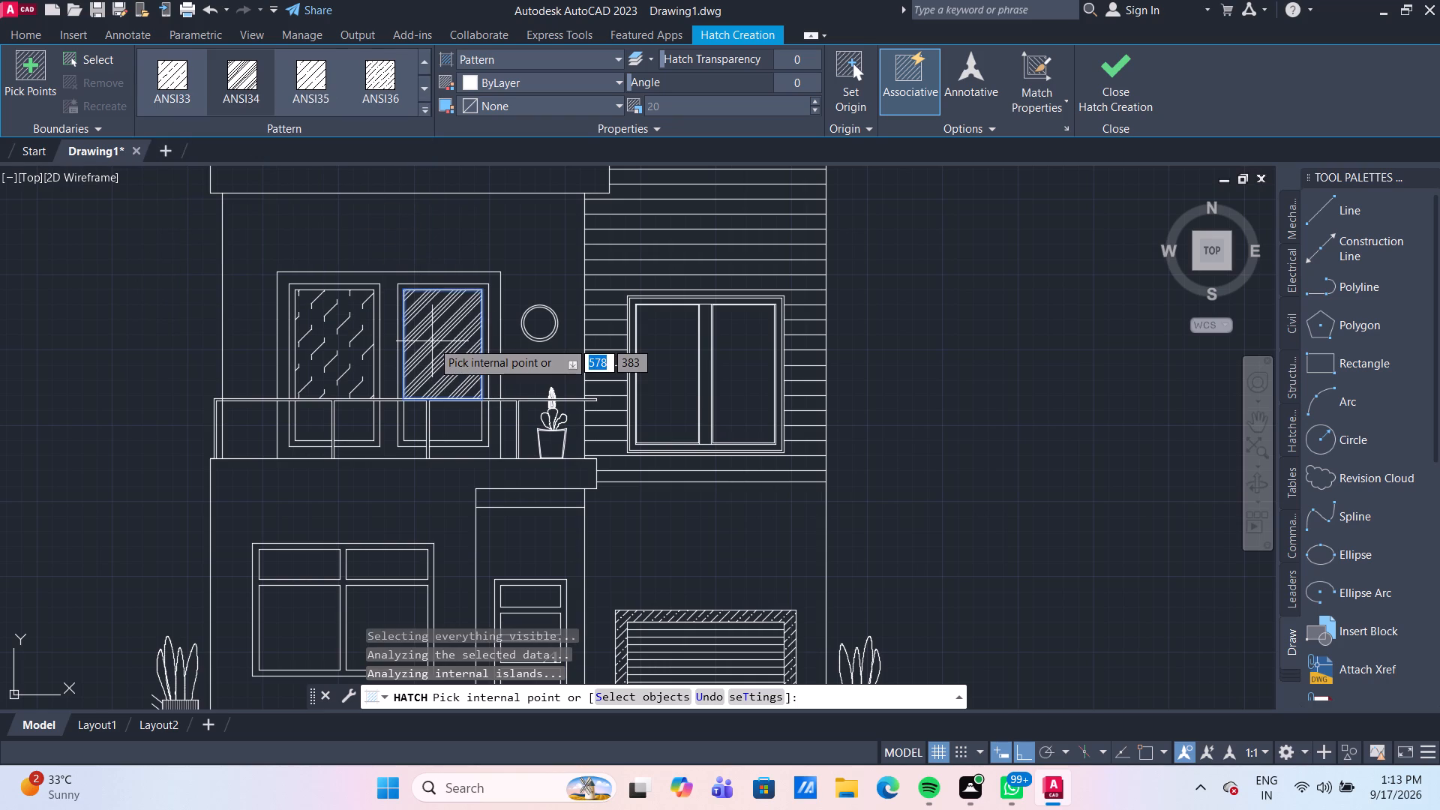
pyautogui.press('Escape')
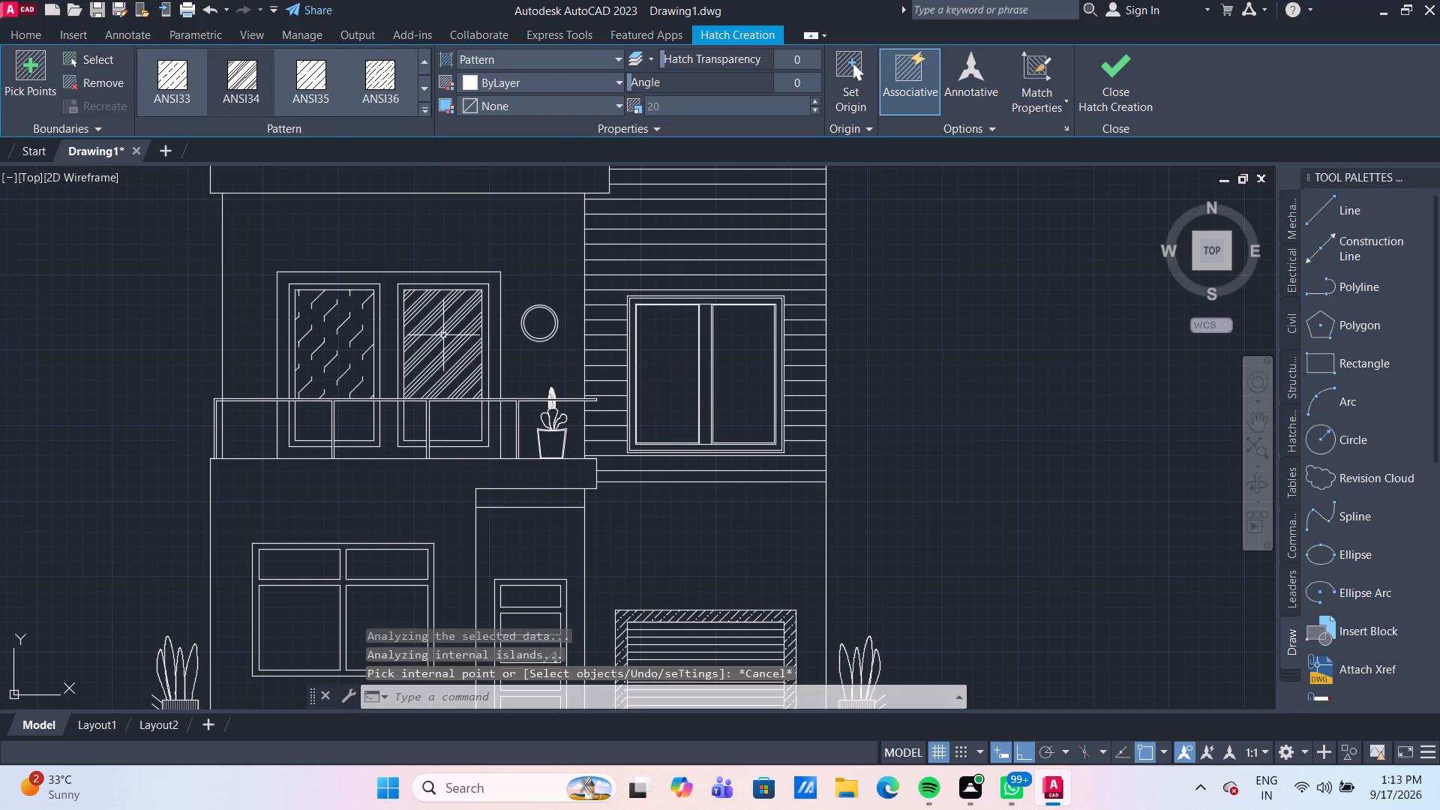
# Delete the FLEX hatch from the left balcony door panel.
pyautogui.click(325, 343)
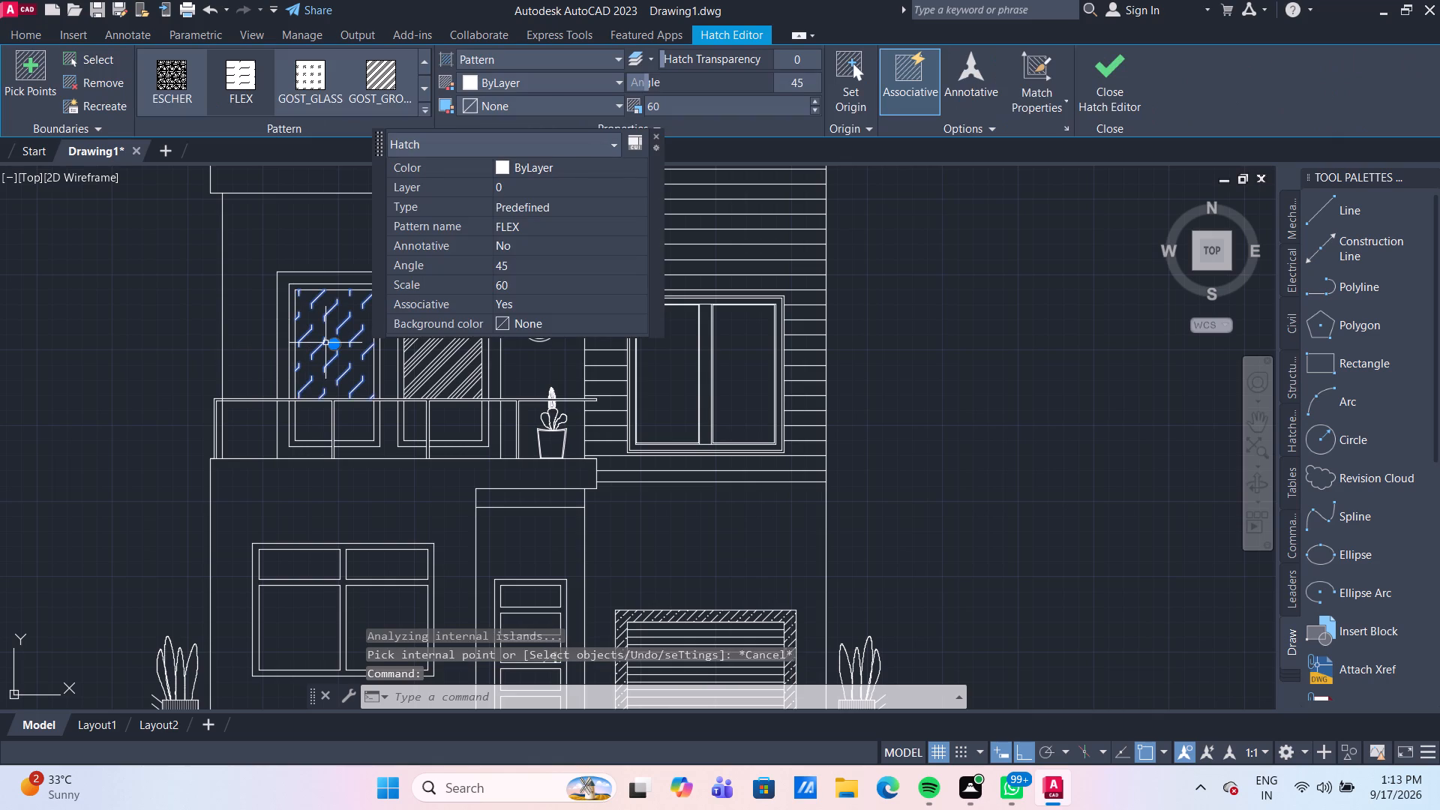
pyautogui.press('Delete')
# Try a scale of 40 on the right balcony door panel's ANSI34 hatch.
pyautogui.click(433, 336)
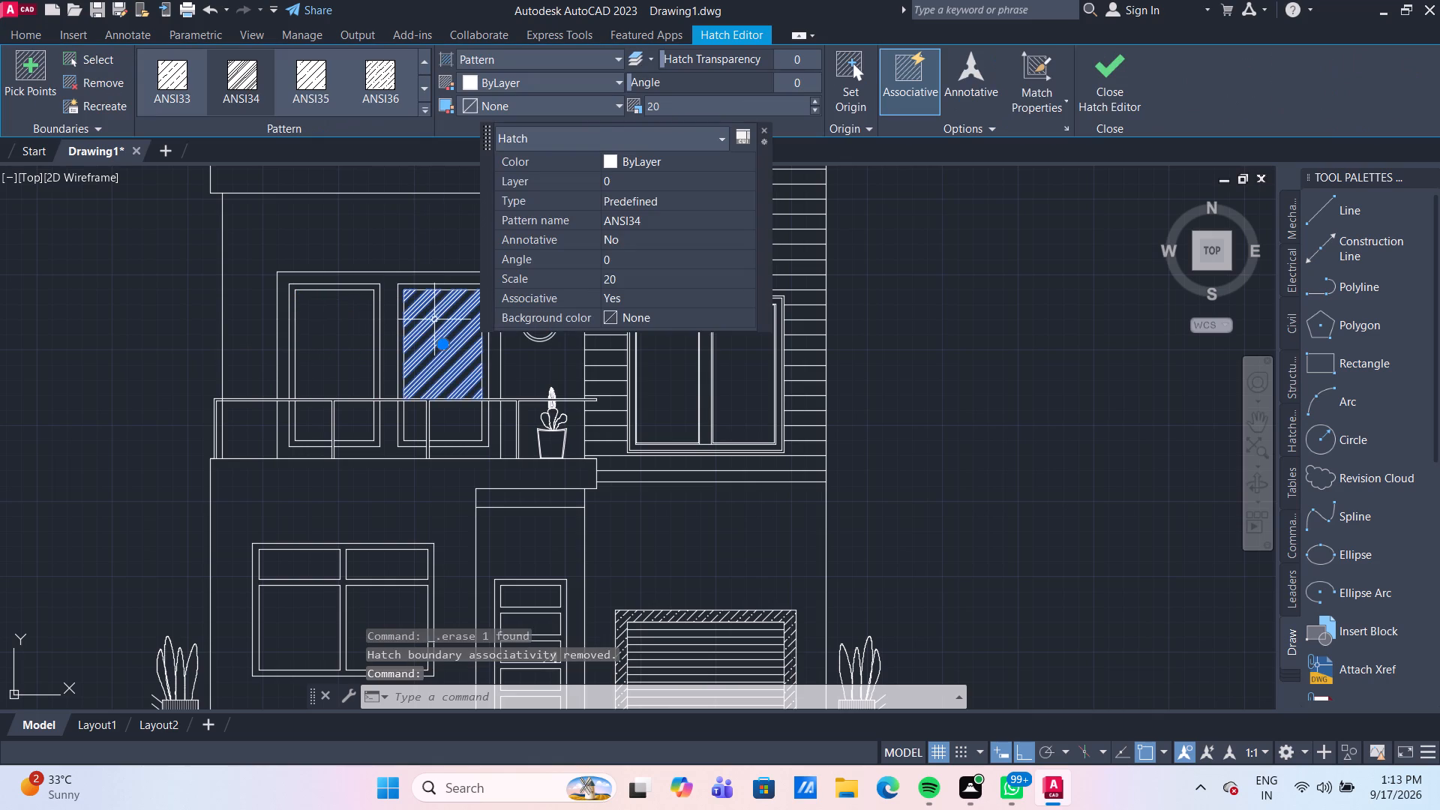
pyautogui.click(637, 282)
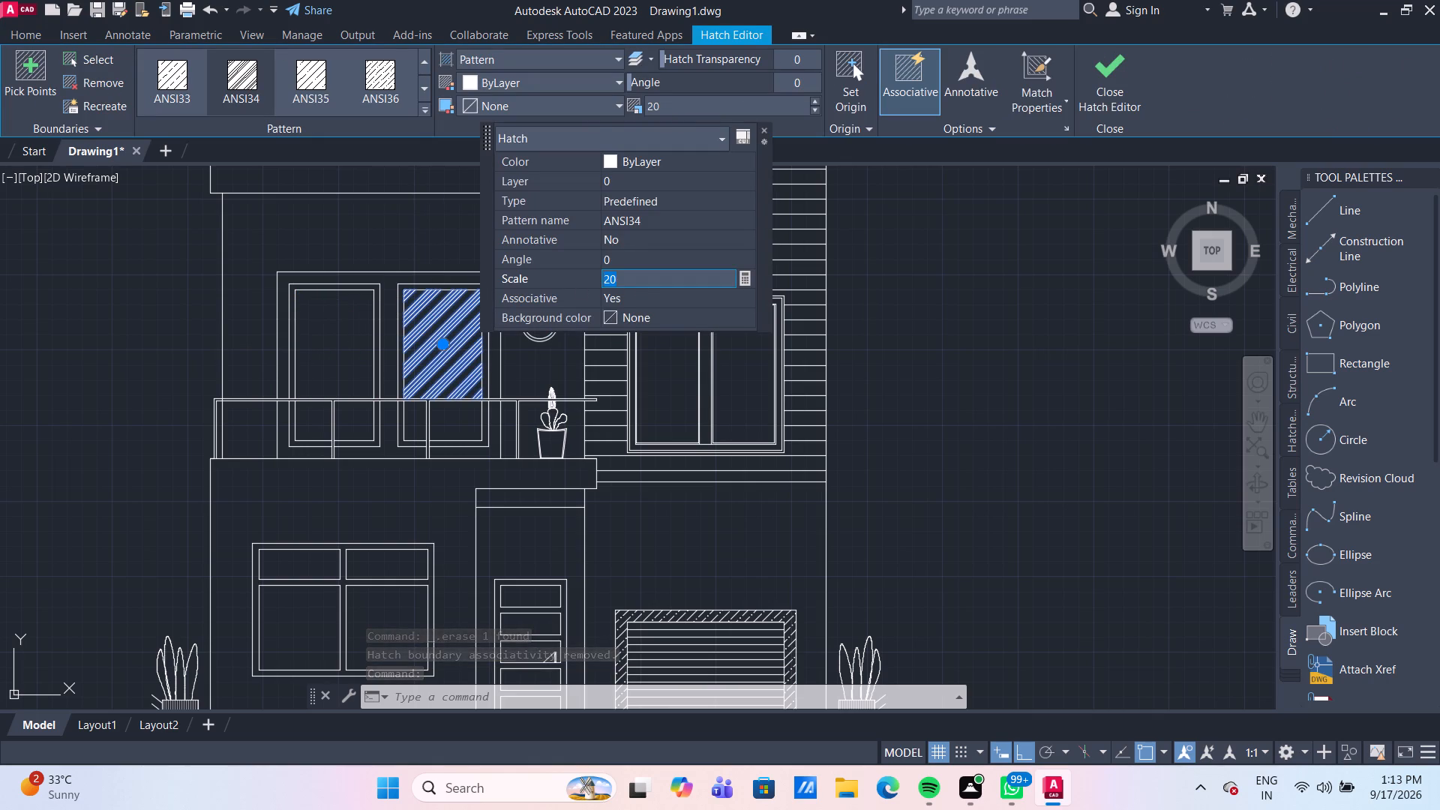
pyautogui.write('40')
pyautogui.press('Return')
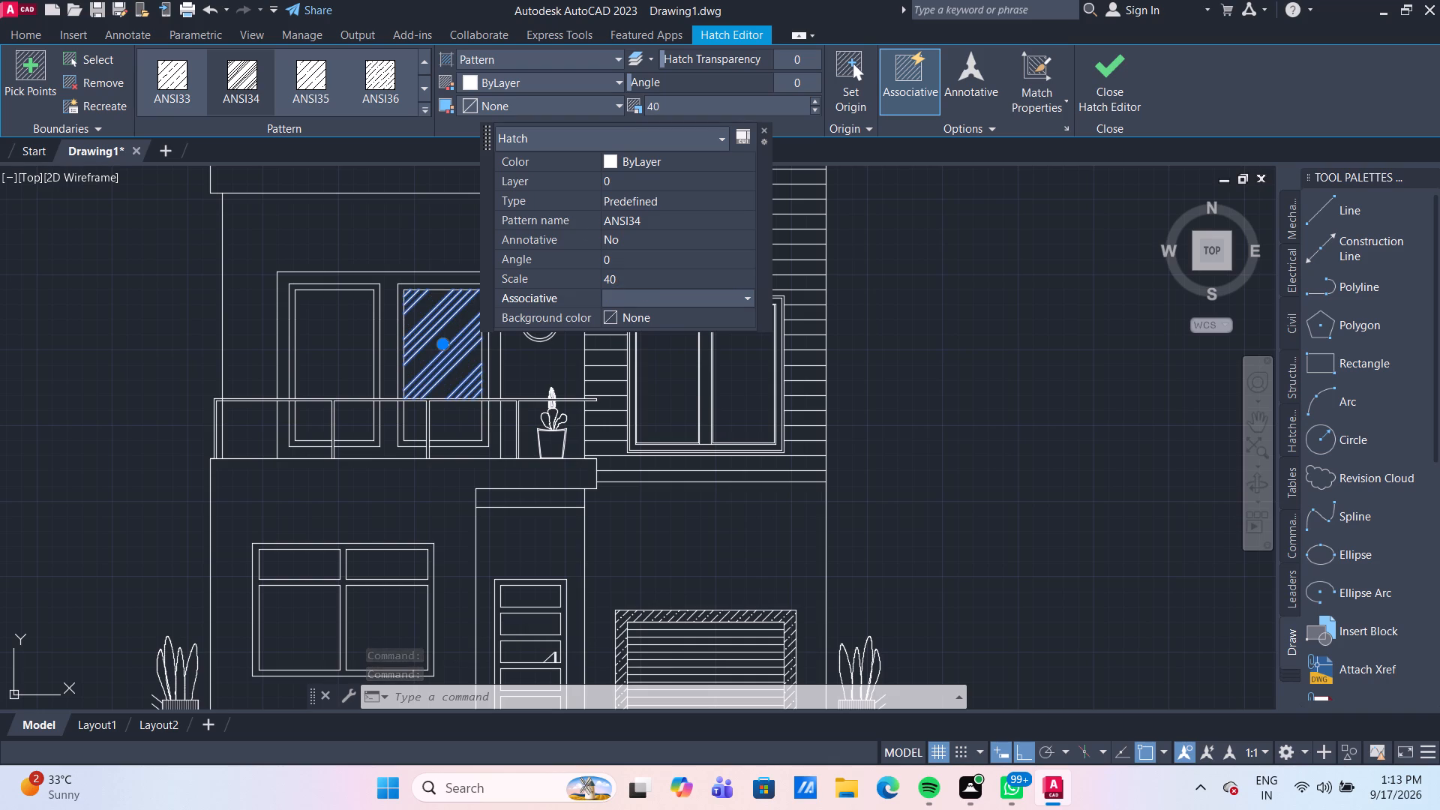
# Set the scale of the right balcony door panel's ANSI34 hatch to 30 and deselect it.
pyautogui.click(654, 274)
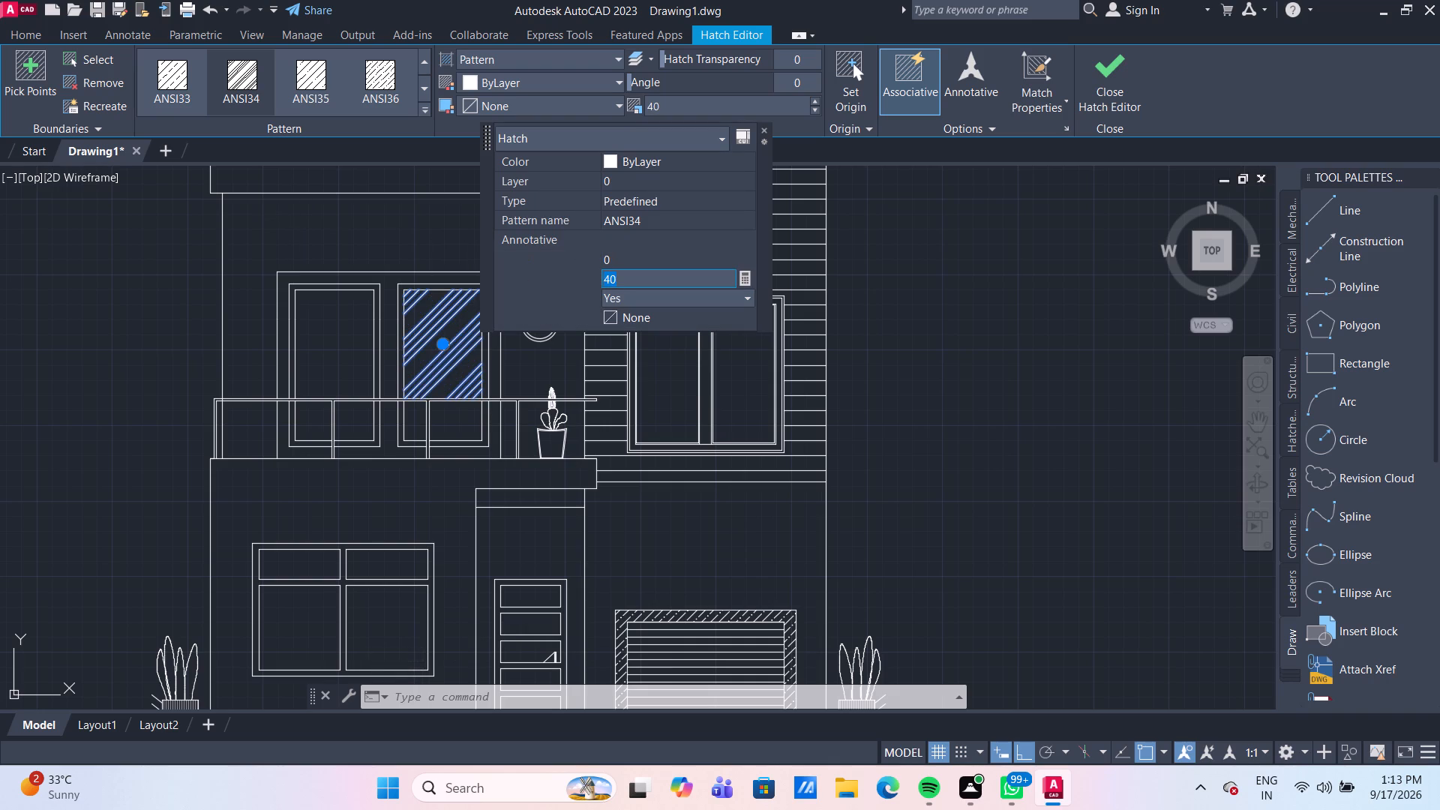
pyautogui.write('30')
pyautogui.press('Return')
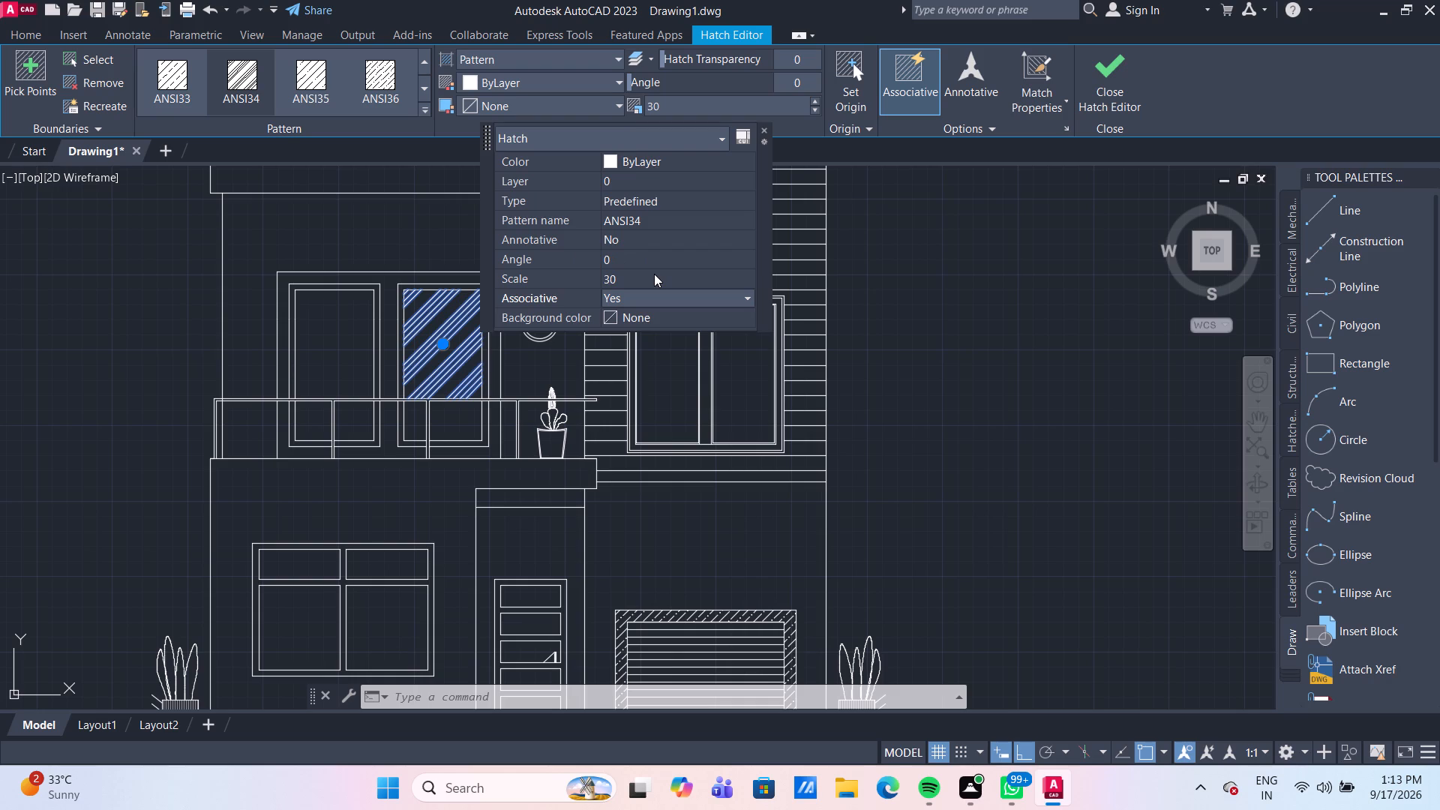
pyautogui.press('Escape')
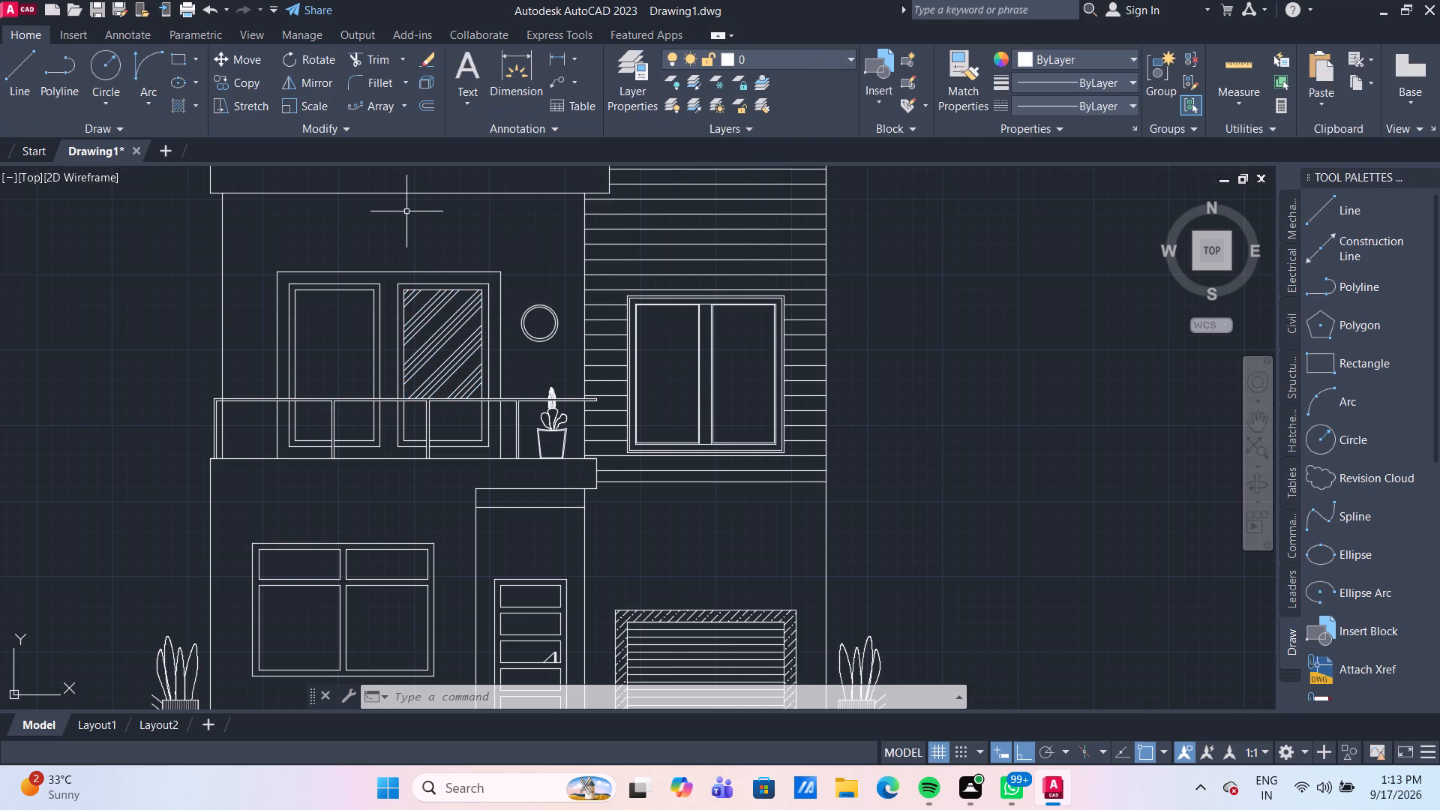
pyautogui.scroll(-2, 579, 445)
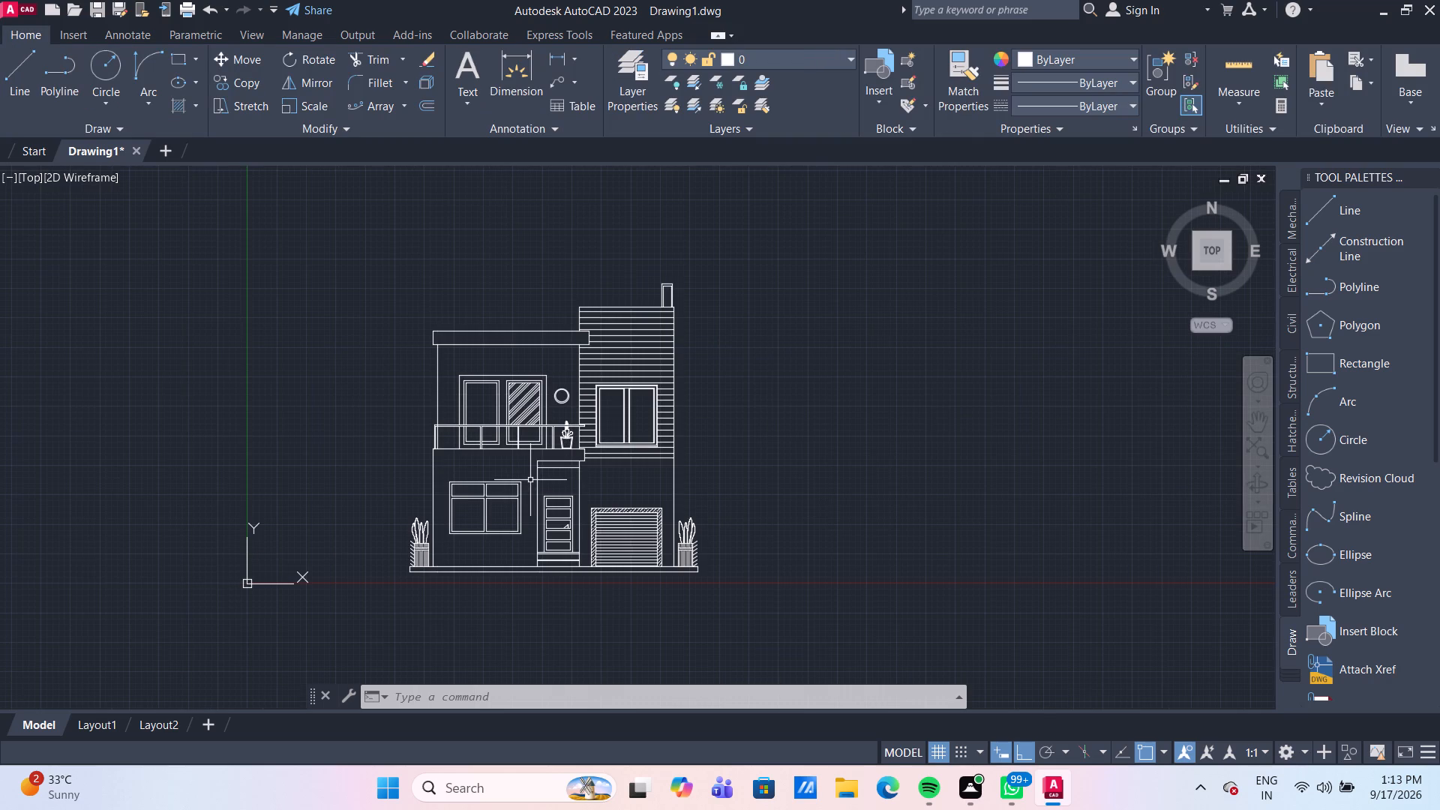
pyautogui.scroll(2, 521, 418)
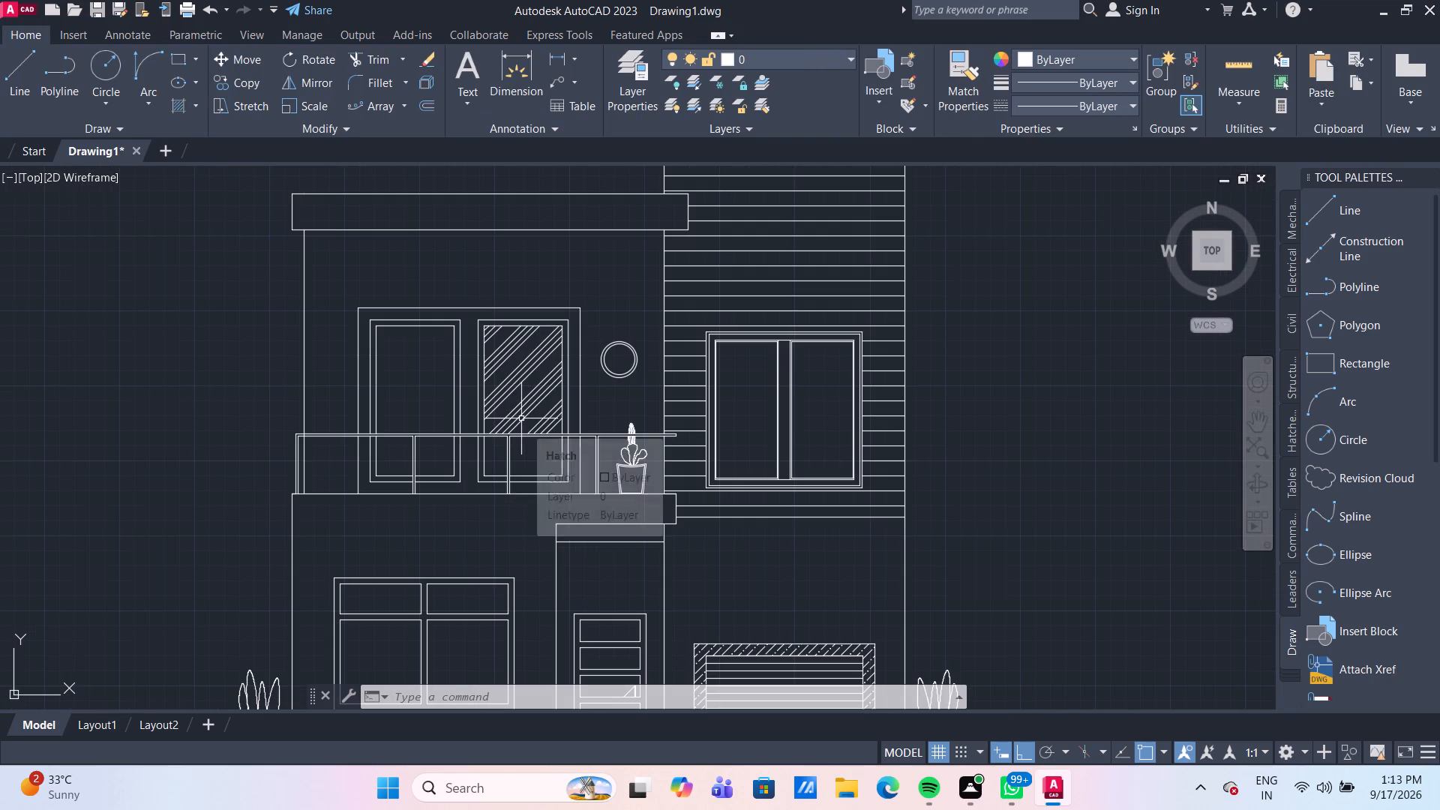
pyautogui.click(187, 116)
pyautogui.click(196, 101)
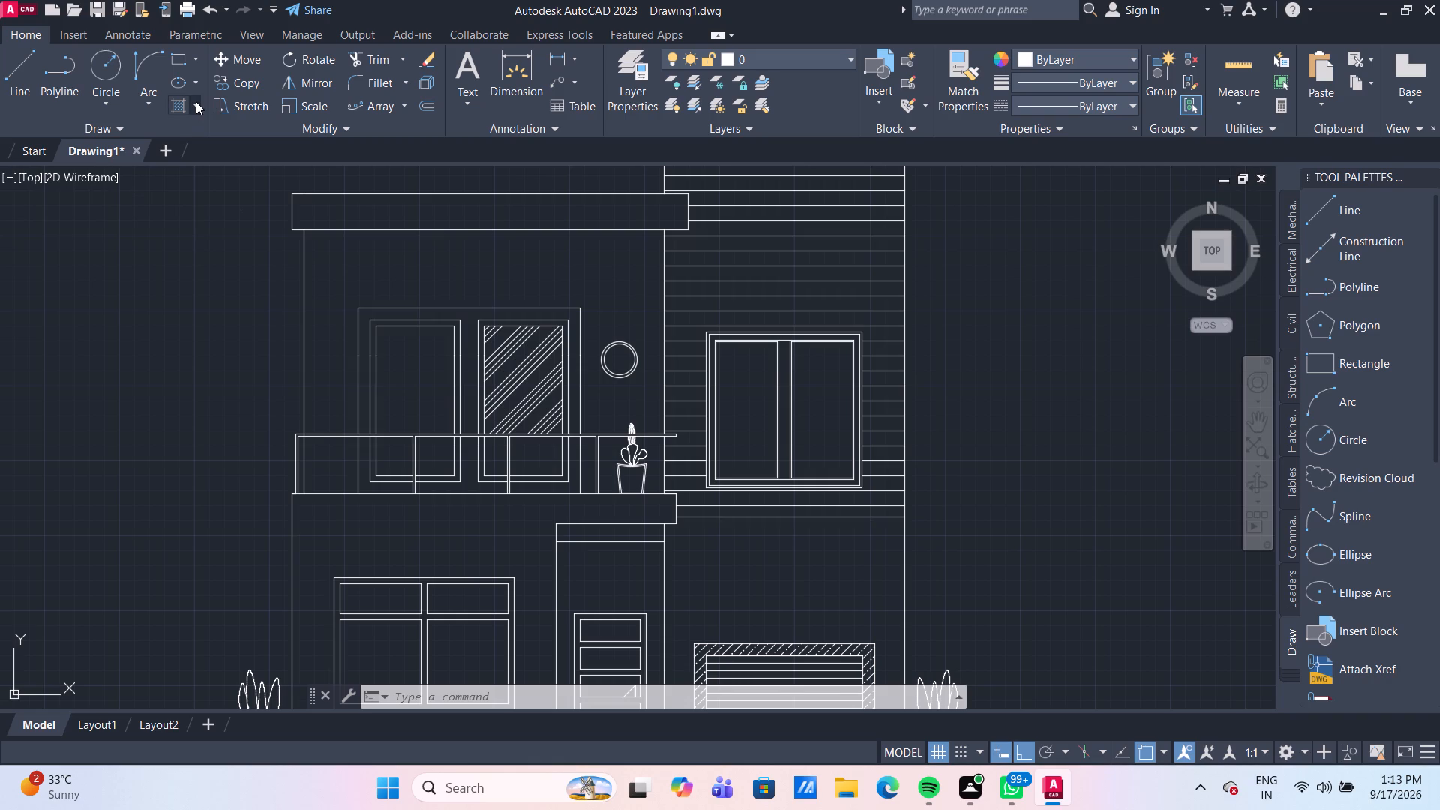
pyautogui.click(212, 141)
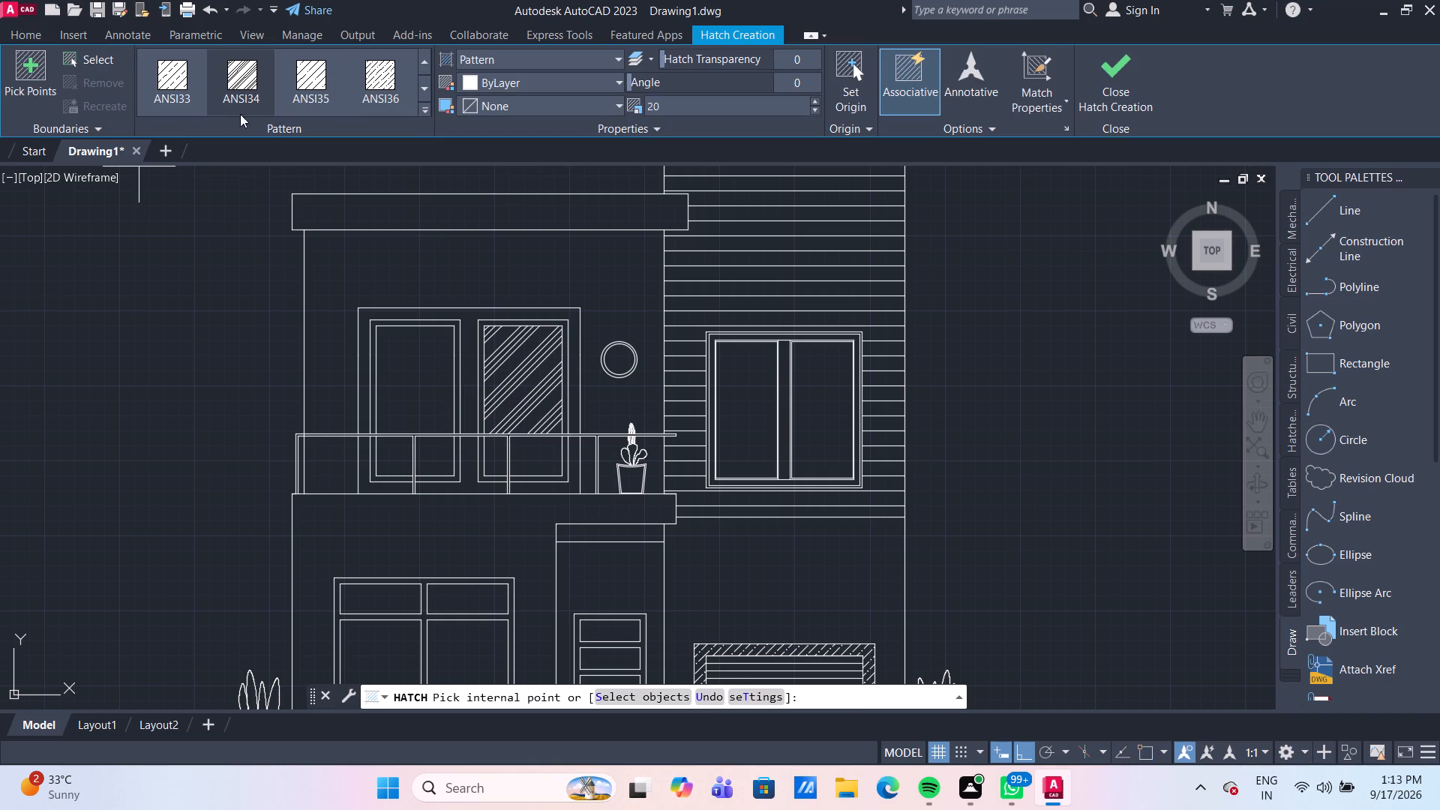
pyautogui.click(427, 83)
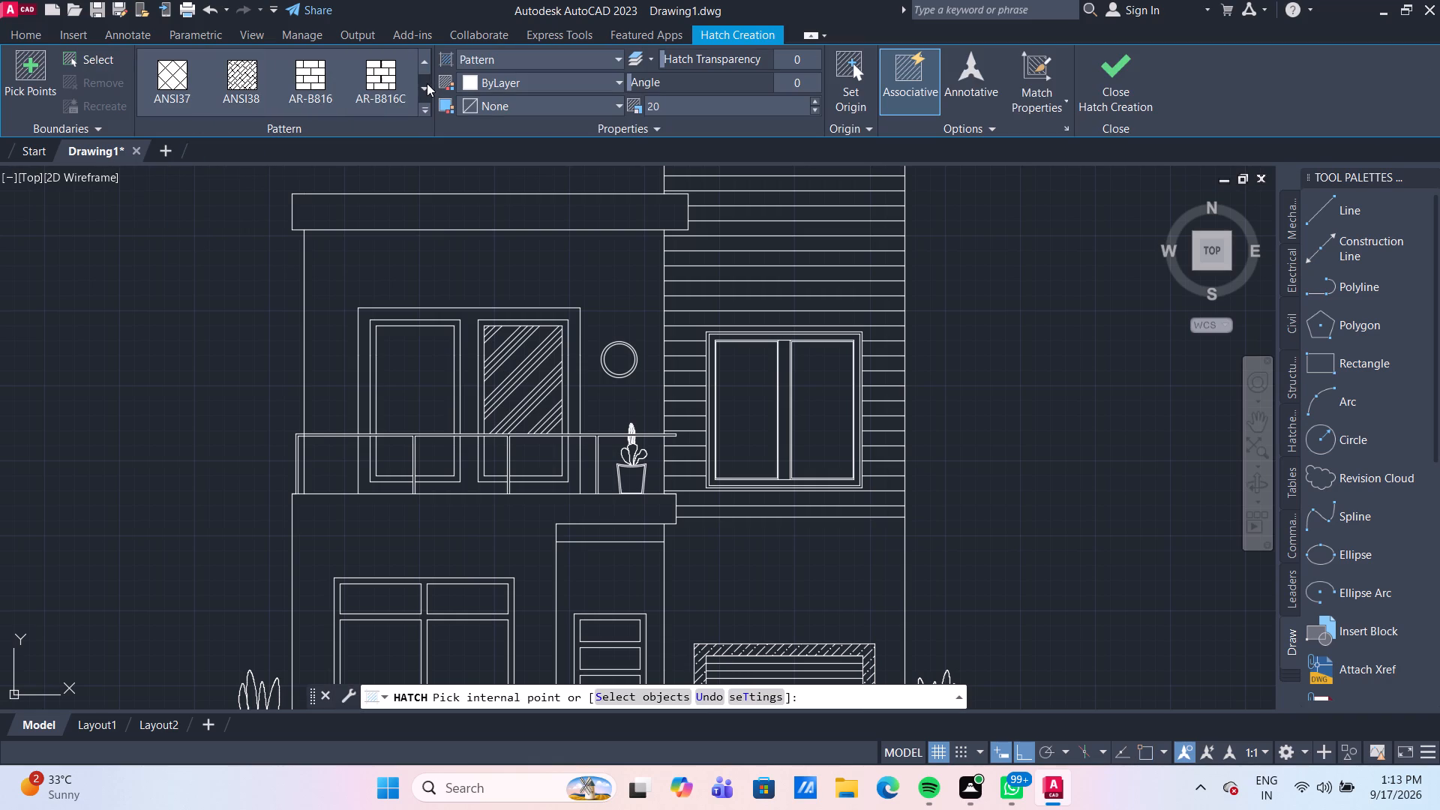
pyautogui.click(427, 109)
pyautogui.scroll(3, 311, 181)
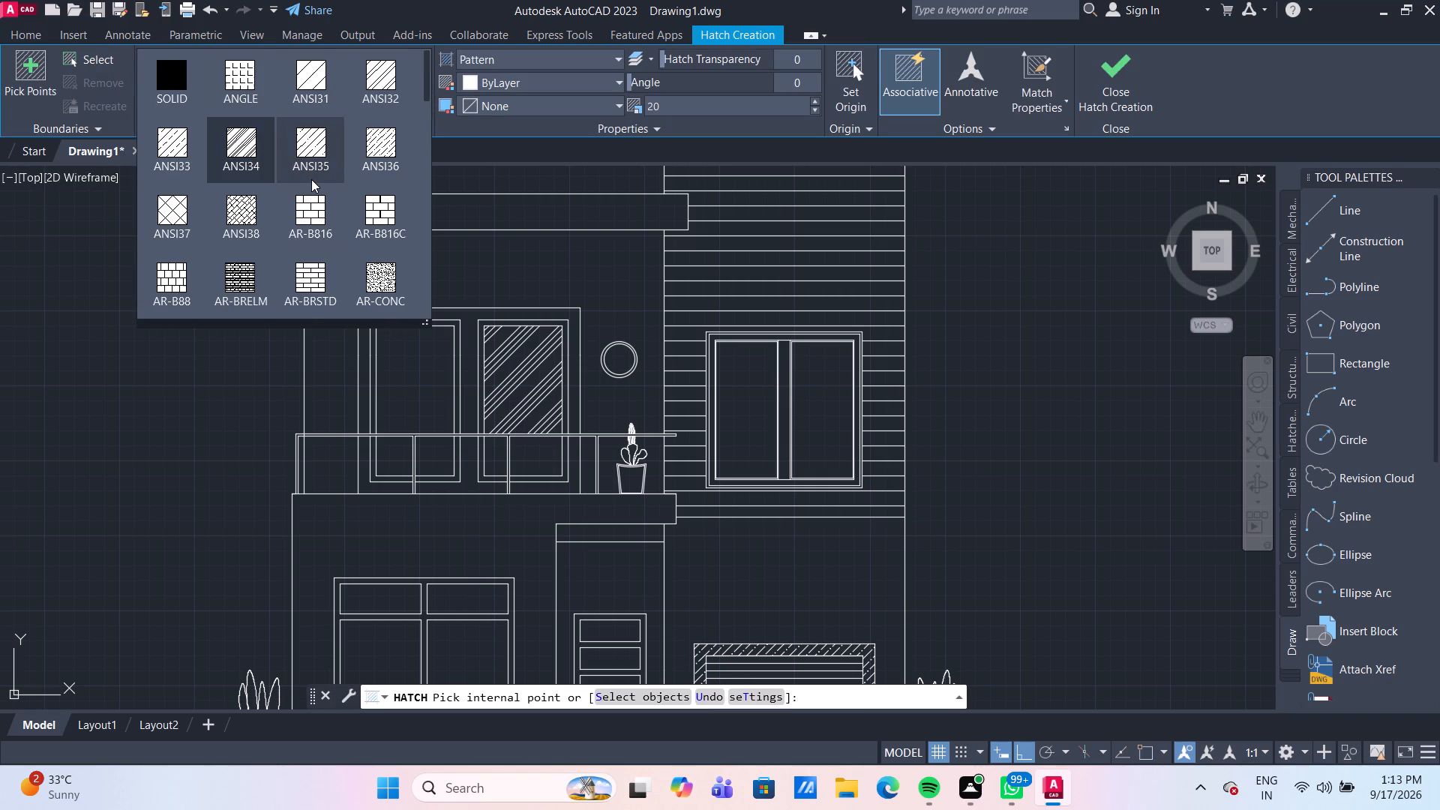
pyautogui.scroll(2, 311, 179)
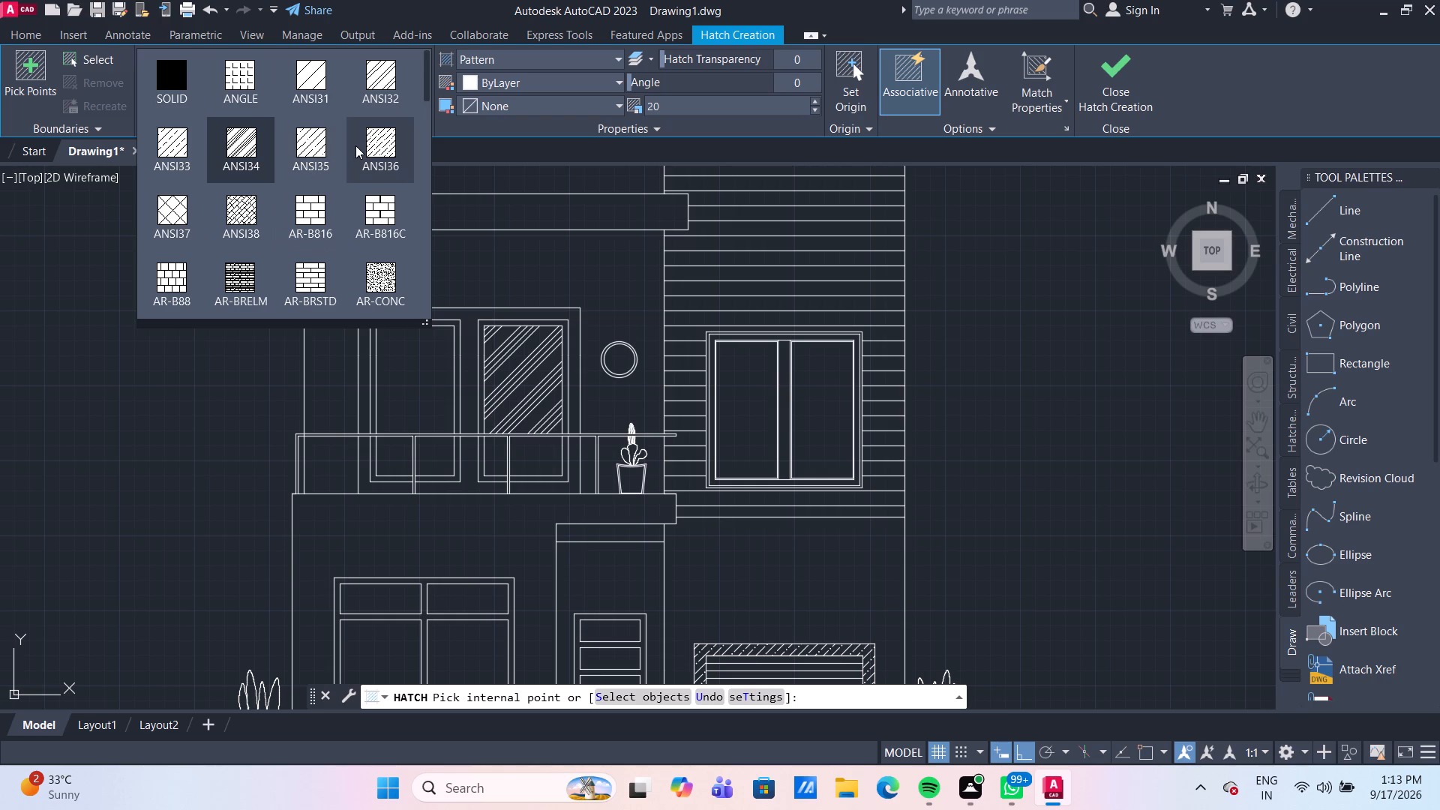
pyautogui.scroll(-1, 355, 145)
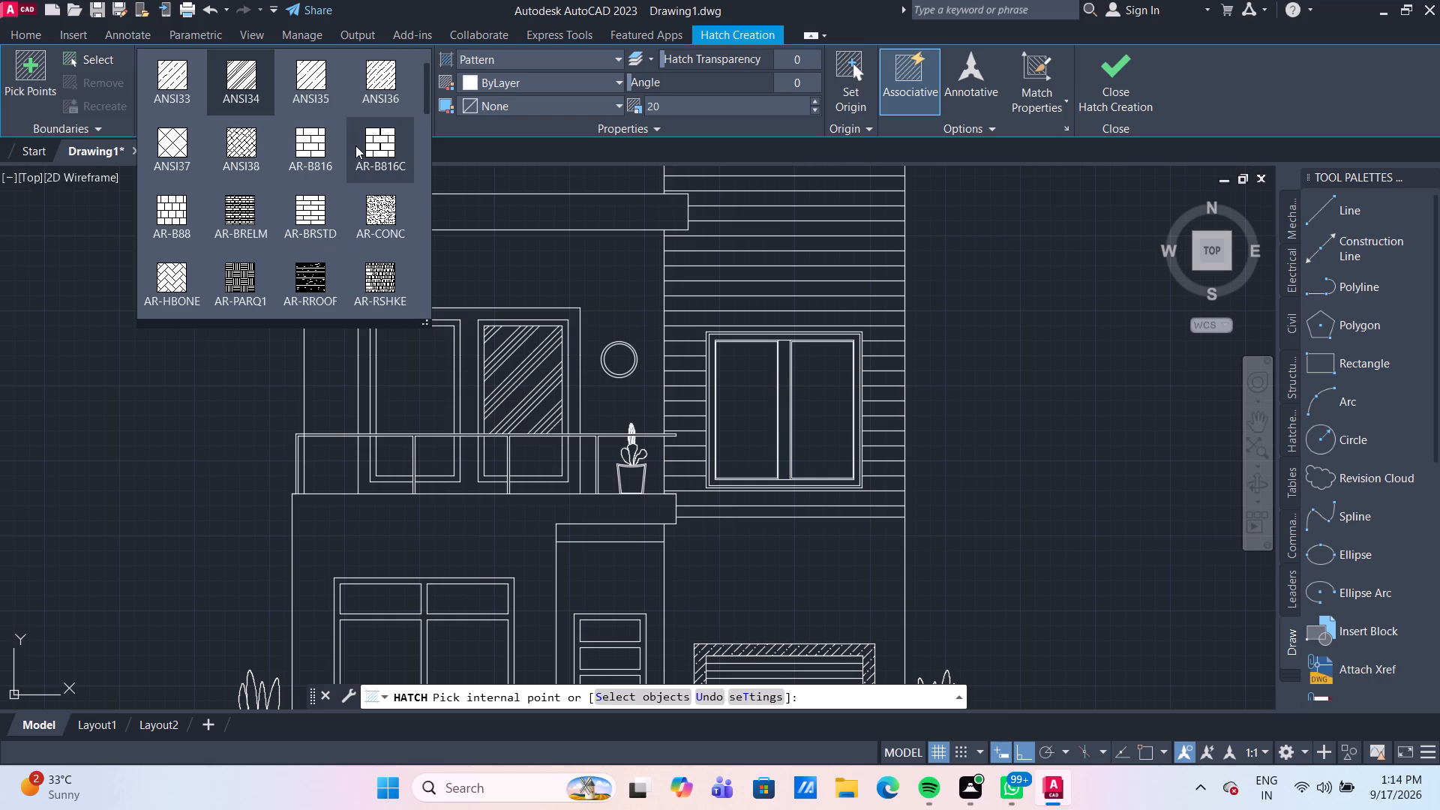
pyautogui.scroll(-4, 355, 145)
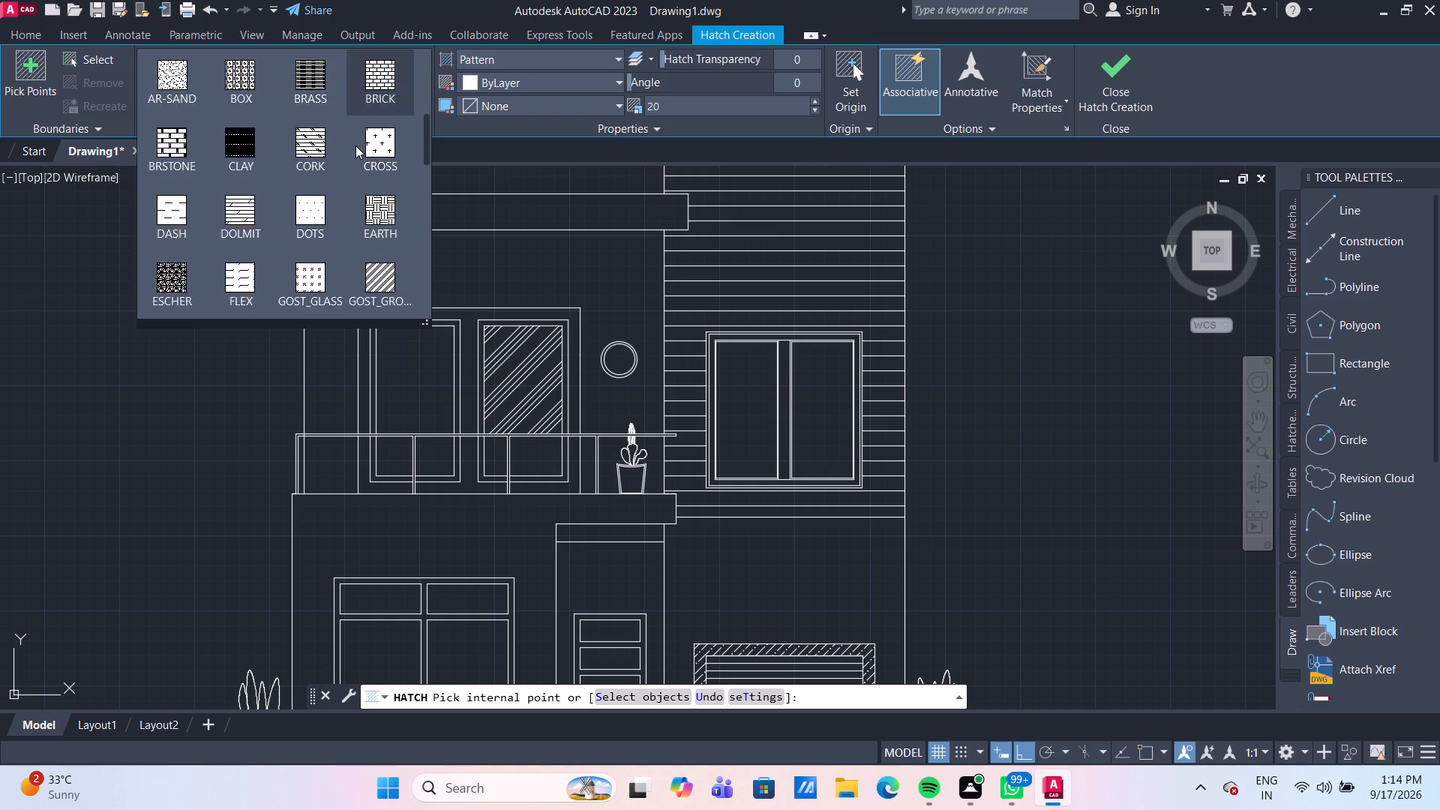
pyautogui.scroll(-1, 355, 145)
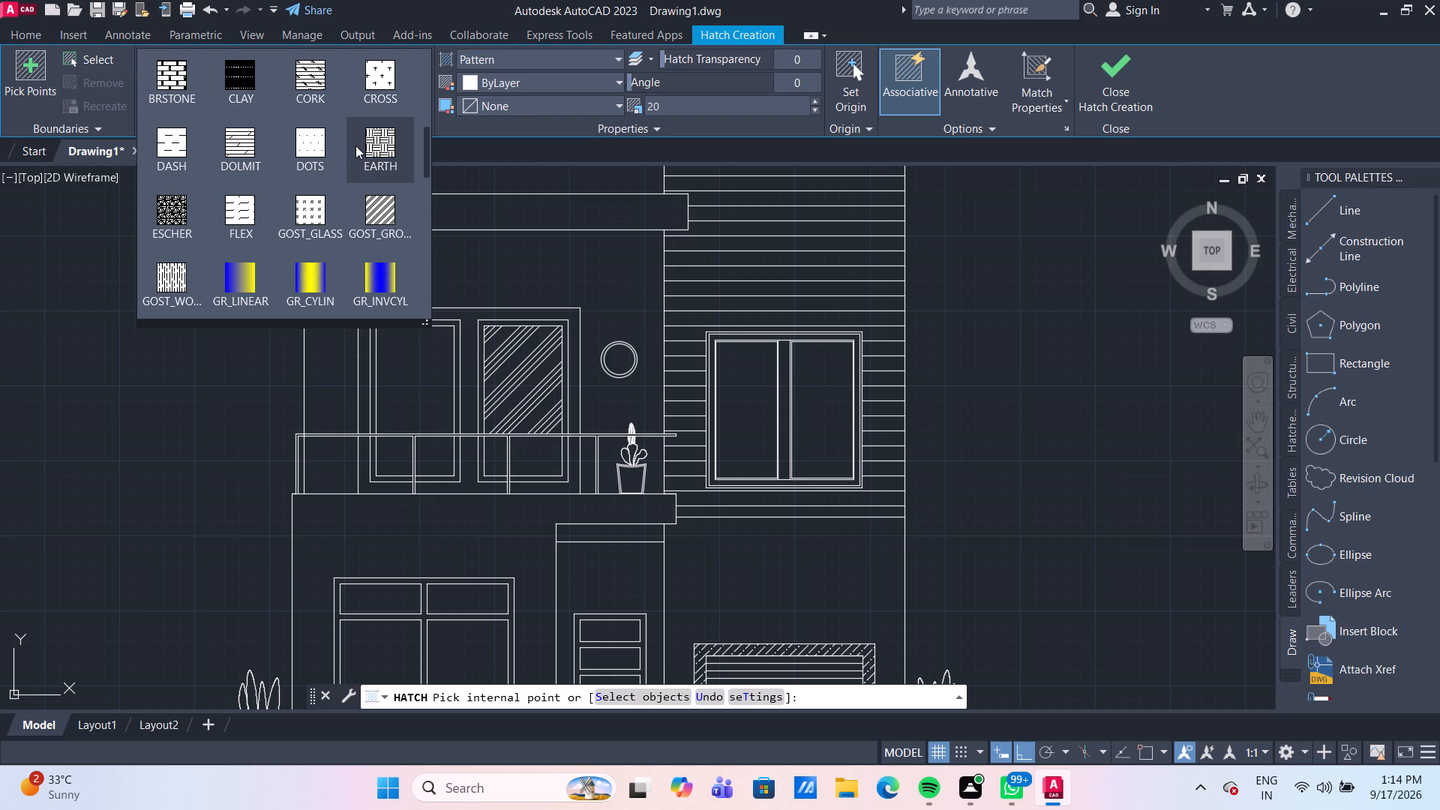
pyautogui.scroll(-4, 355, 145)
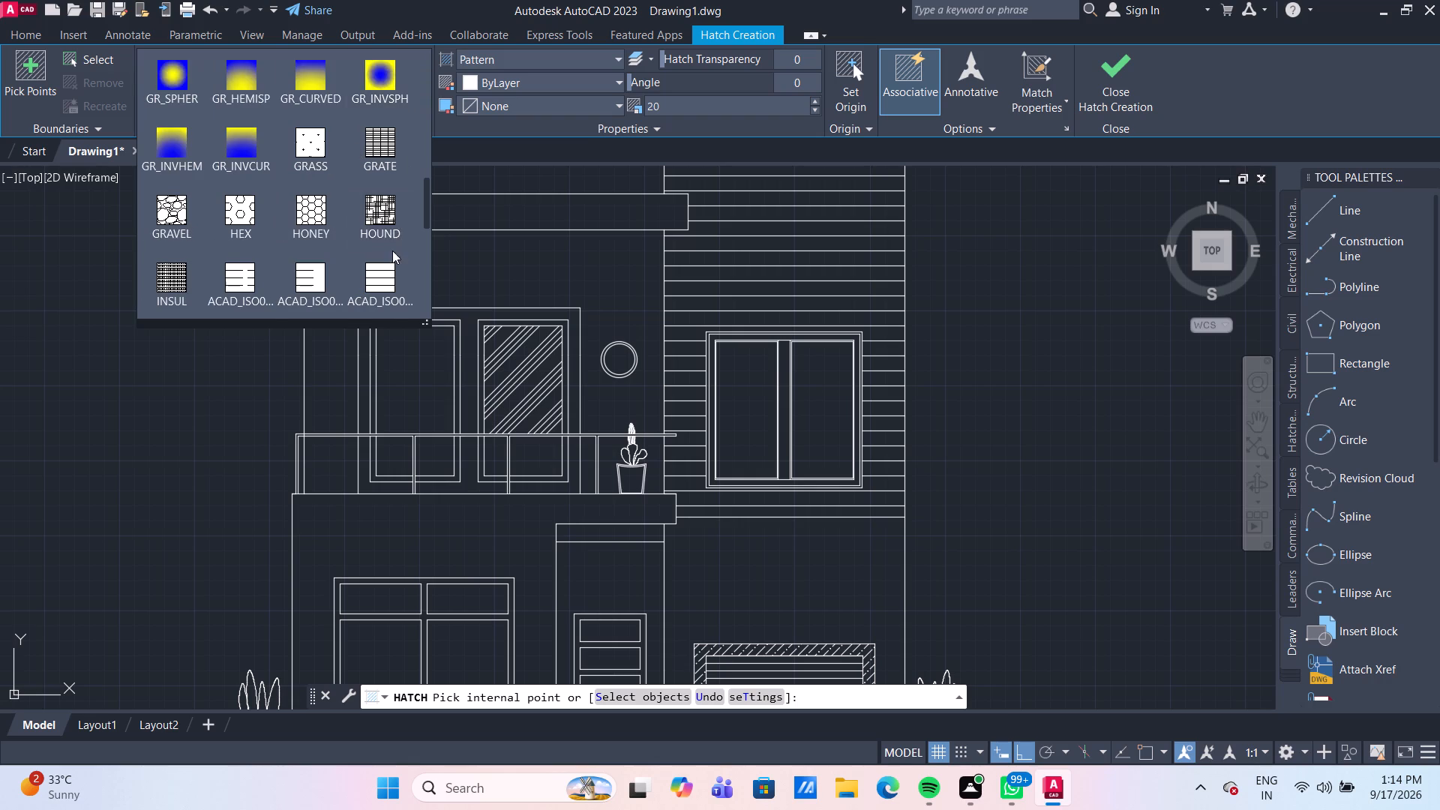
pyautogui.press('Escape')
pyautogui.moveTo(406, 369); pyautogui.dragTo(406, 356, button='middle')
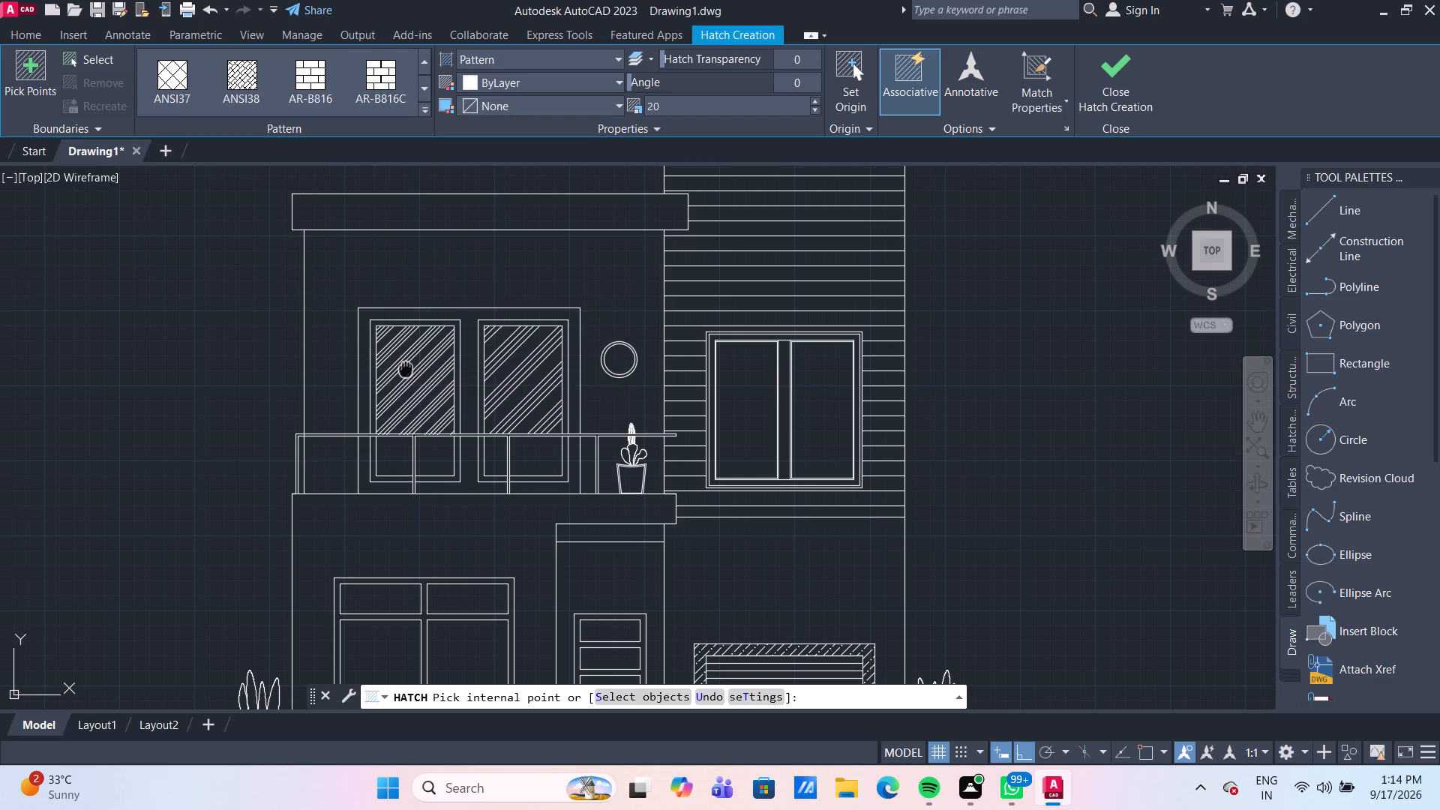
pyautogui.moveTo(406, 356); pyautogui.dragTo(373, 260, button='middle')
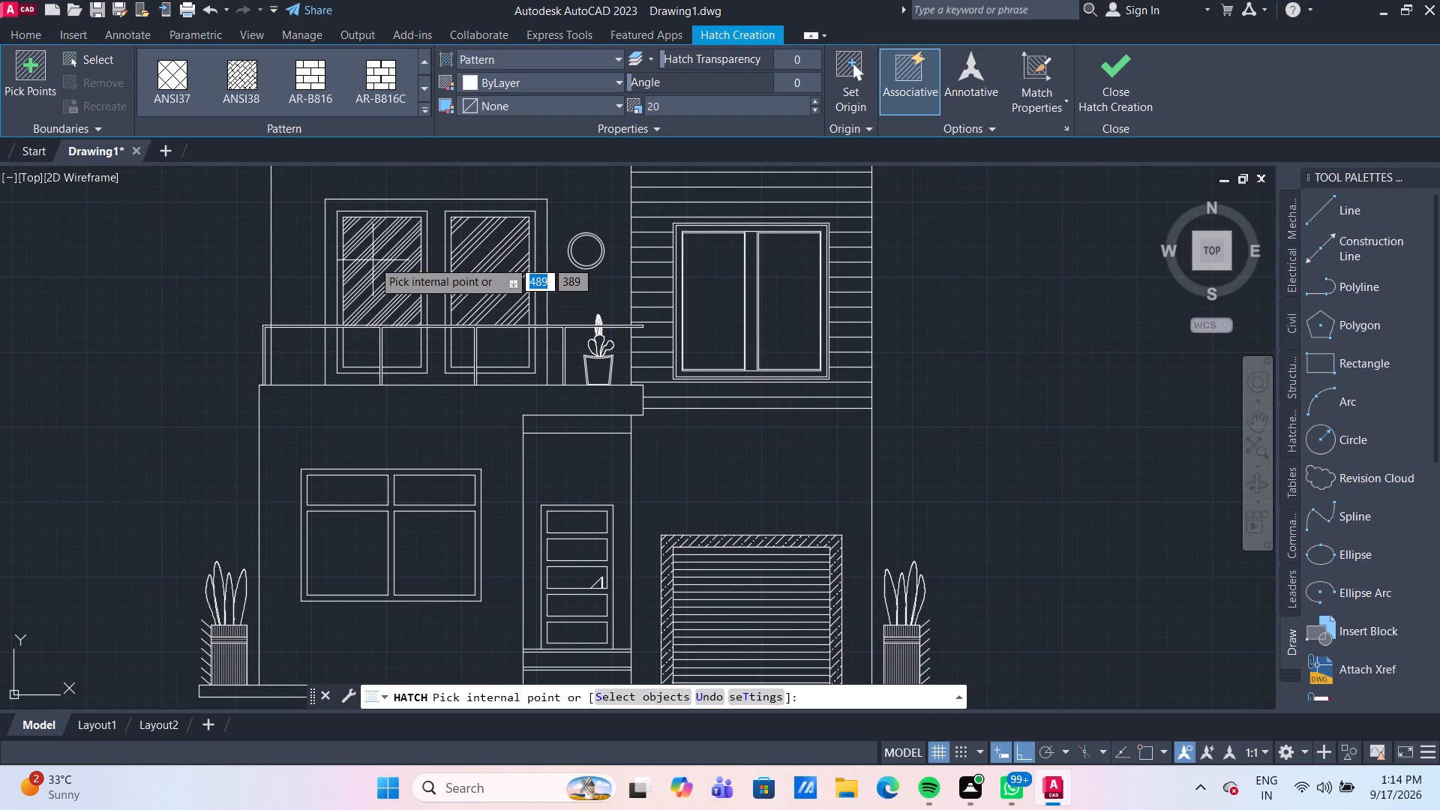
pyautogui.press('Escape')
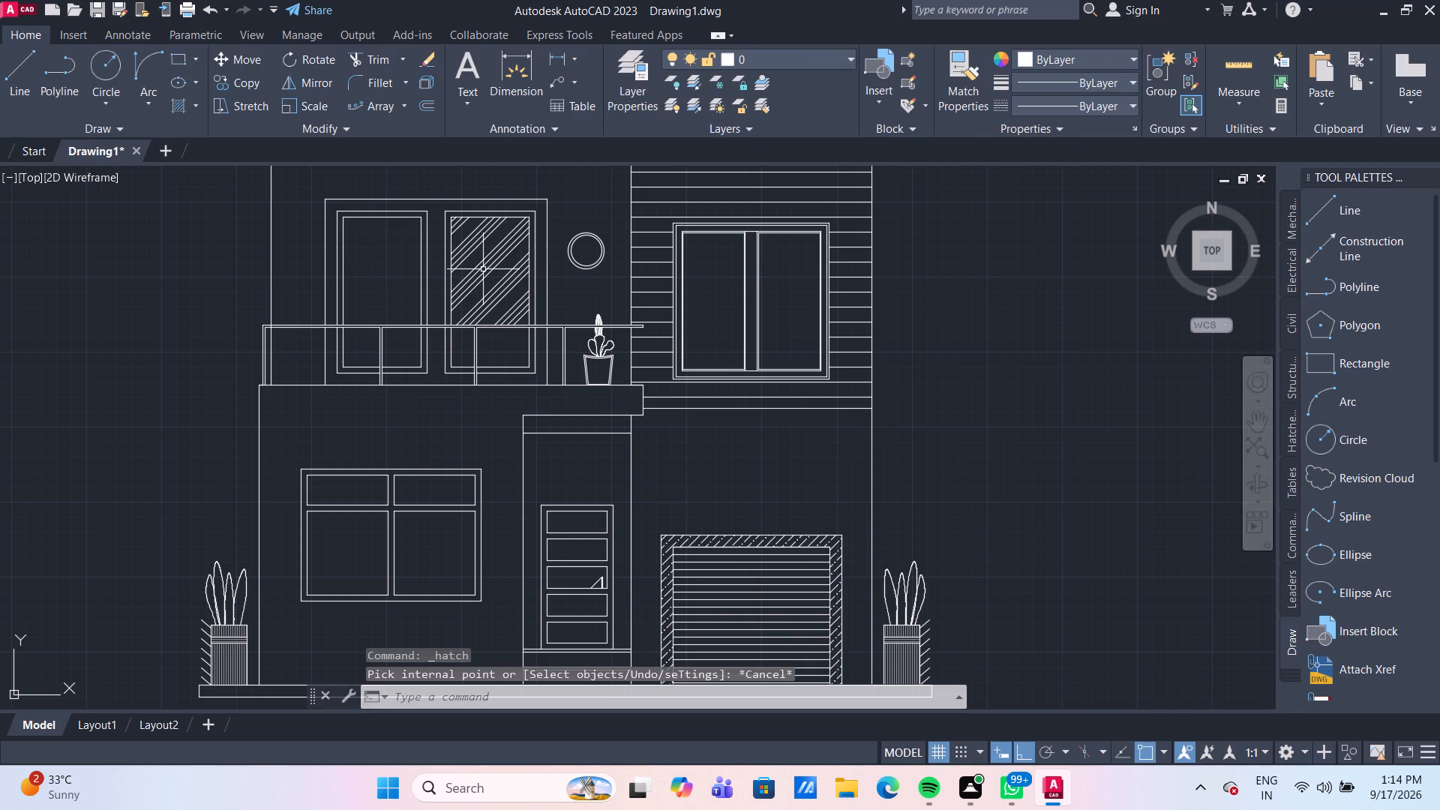
# Delete the ANSI34 hatch from the right balcony door panel.
pyautogui.click(483, 269)
pyautogui.press('Delete')
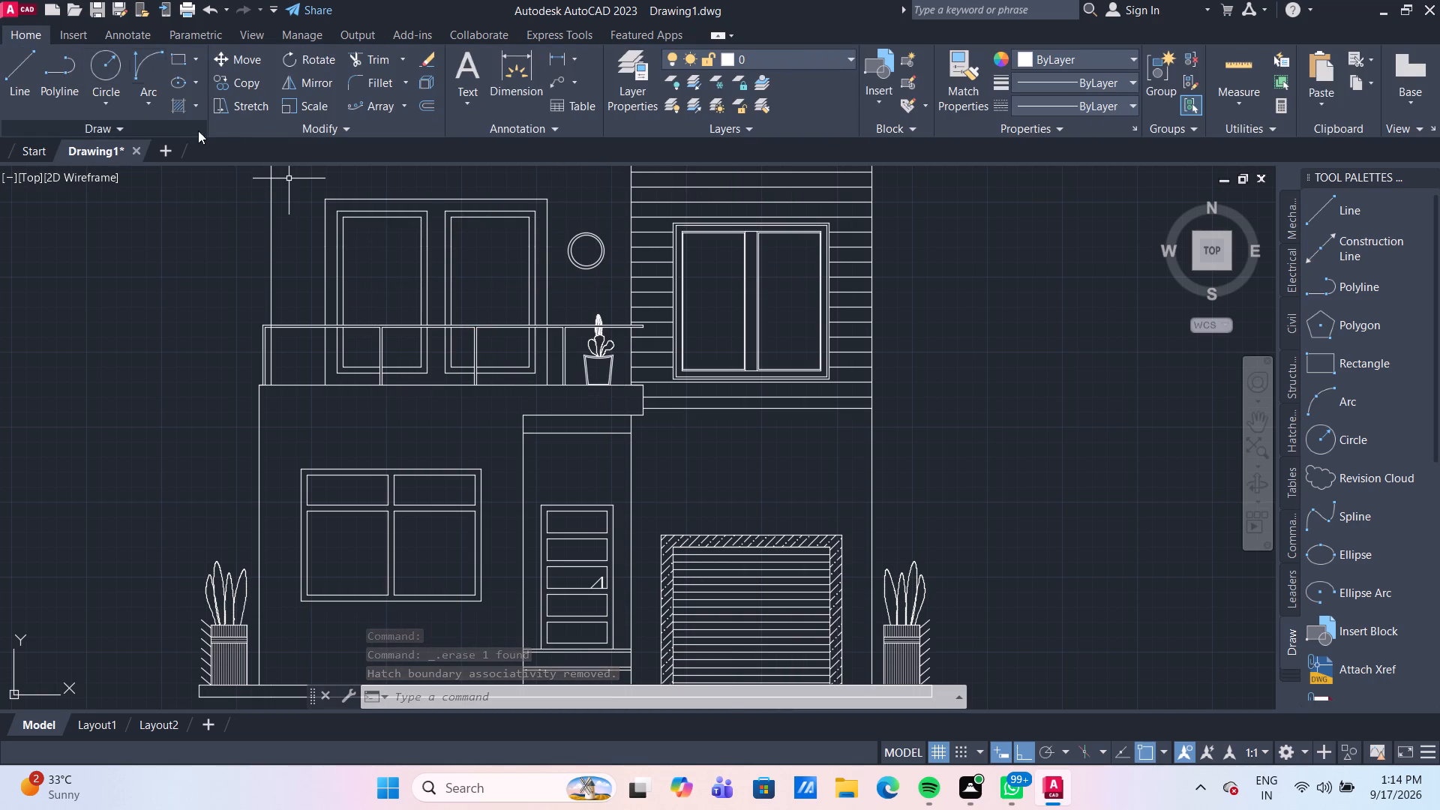
# Hatch both balcony door panels, above and below the railing, with the ANSI34 pattern at angle 0 and scale 30.
pyautogui.click(175, 107)
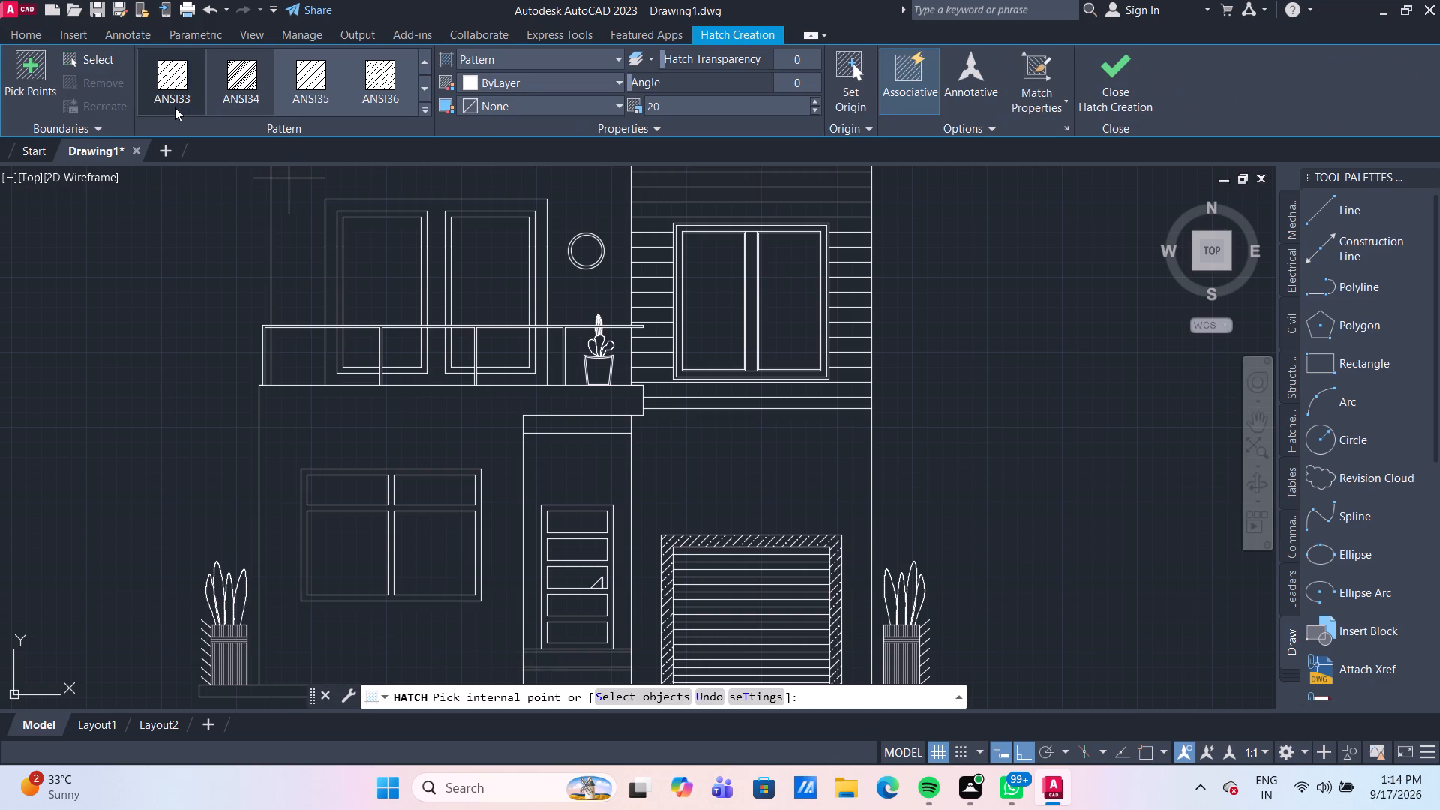
pyautogui.click(676, 105)
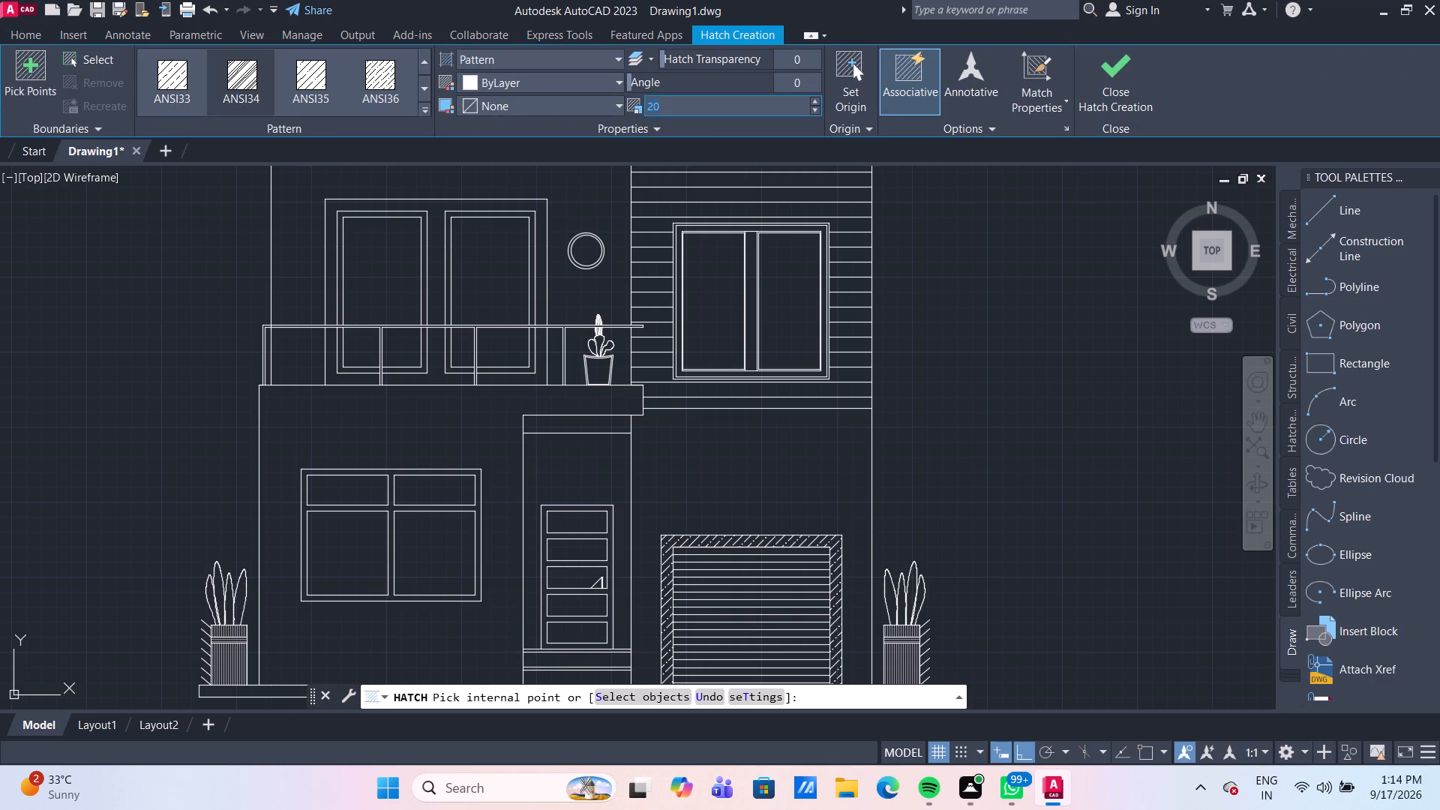
pyautogui.write('30')
pyautogui.press('Return')
pyautogui.click(376, 274)
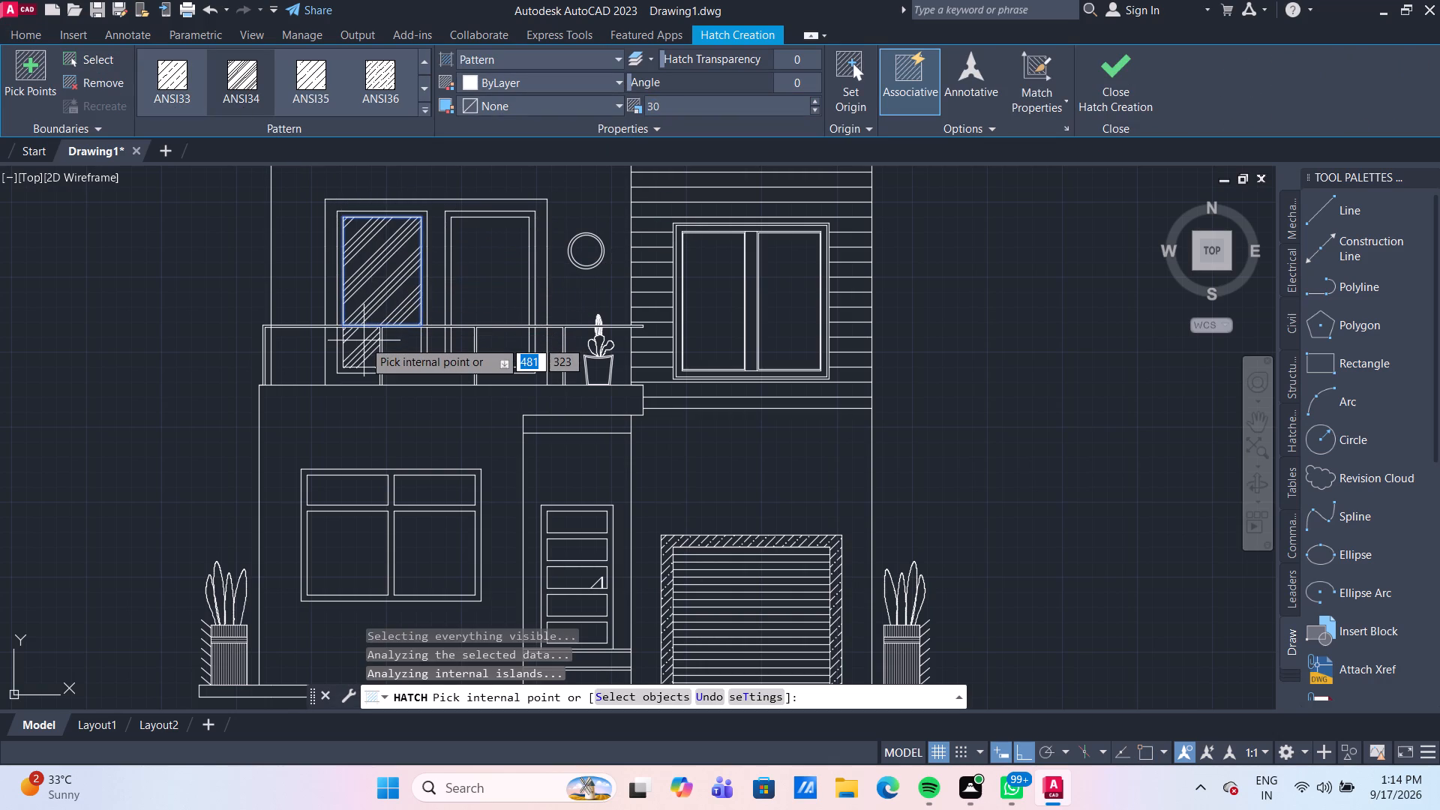
pyautogui.click(364, 340)
pyautogui.click(403, 346)
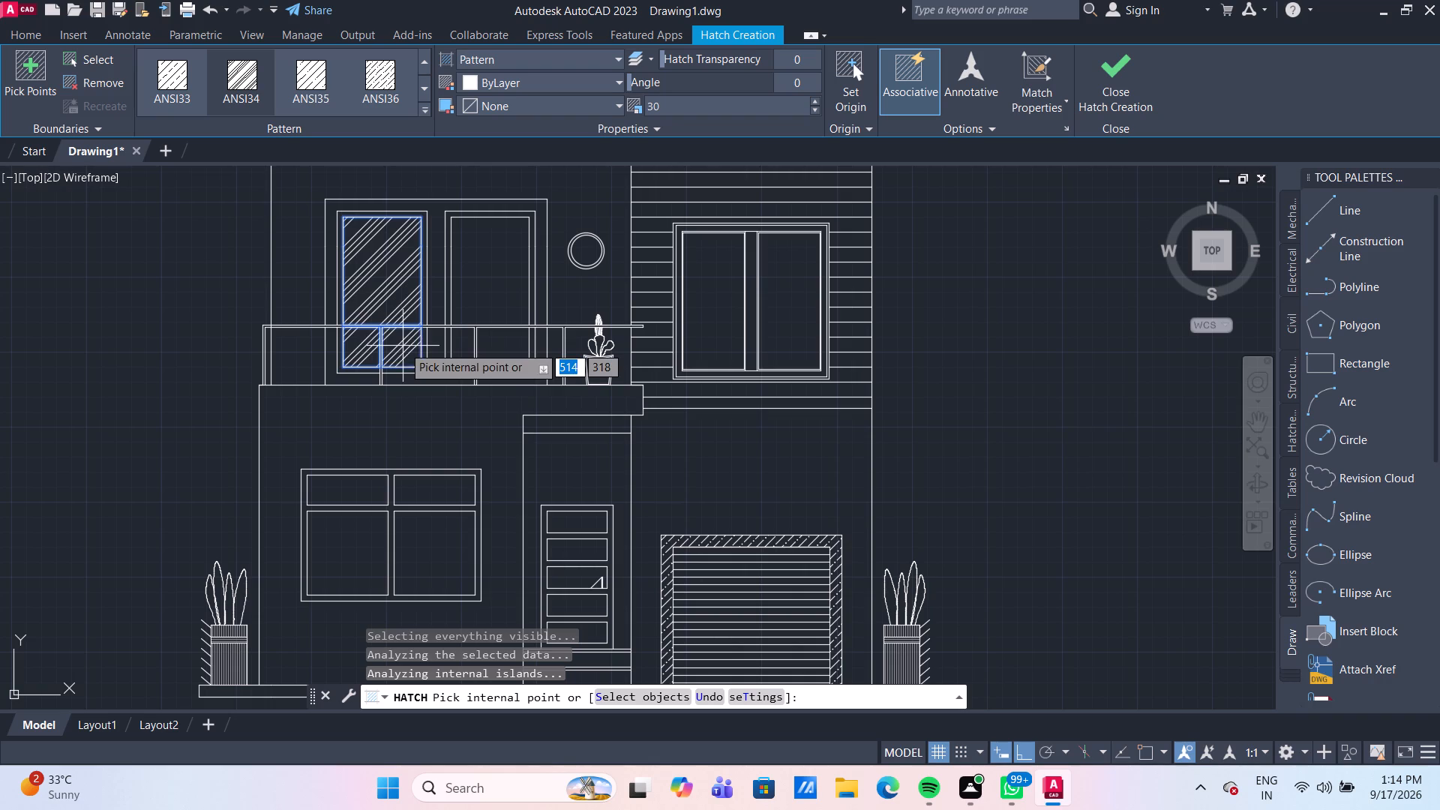
pyautogui.click(488, 285)
pyautogui.click(499, 340)
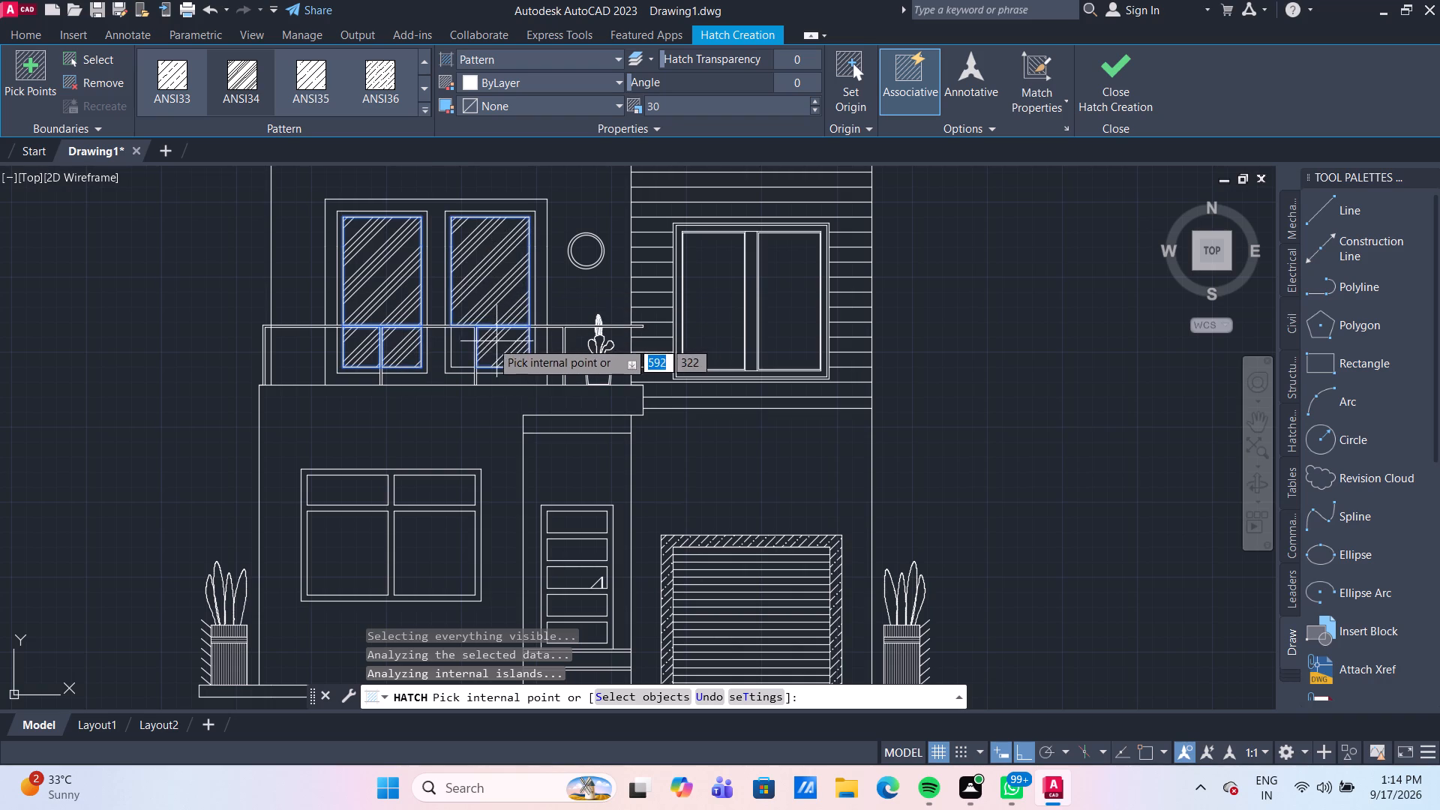
pyautogui.click(463, 340)
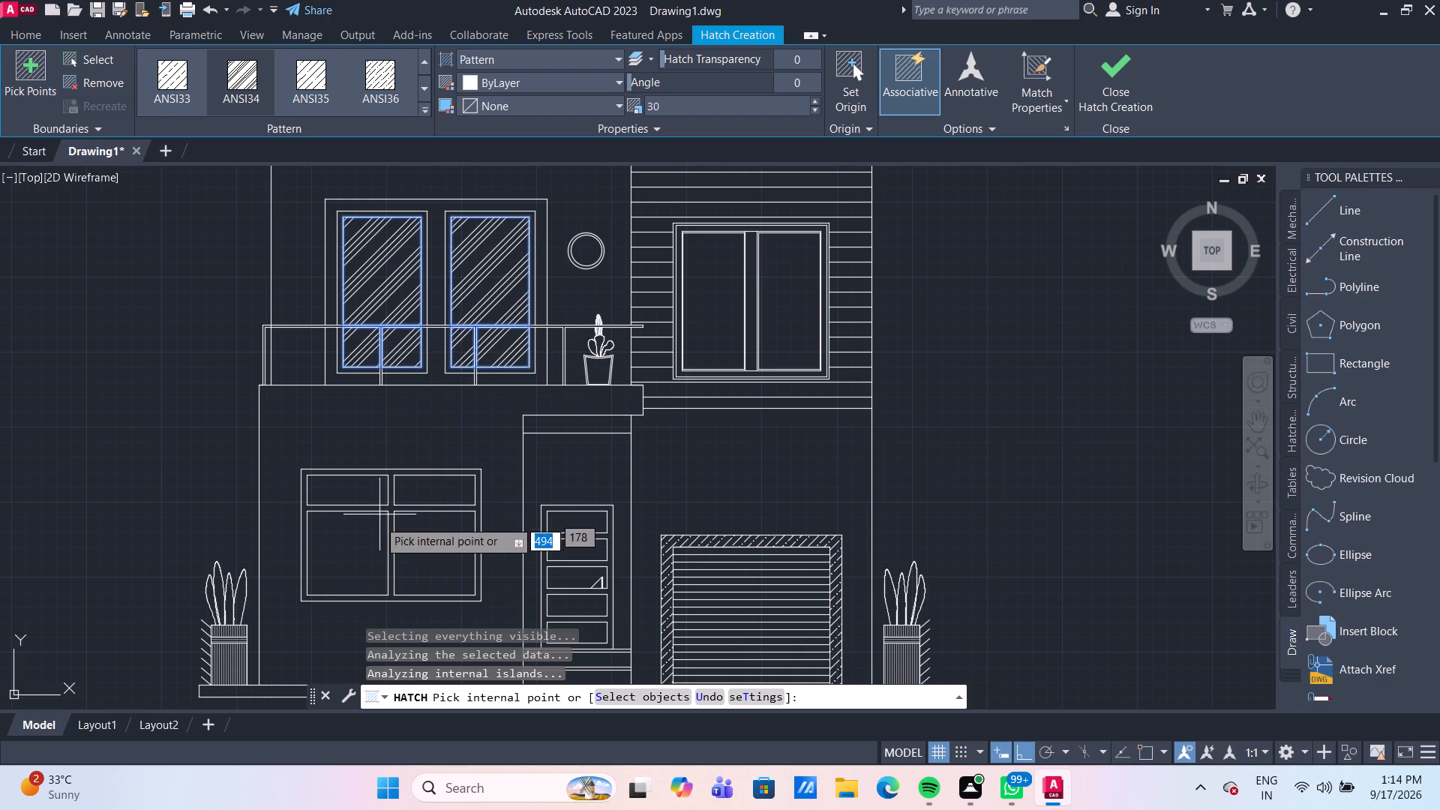
# Add the four ground-floor window panes and both upper-floor window panes in the cladding to the same ANSI34 hatch.
pyautogui.click(358, 538)
pyautogui.click(430, 546)
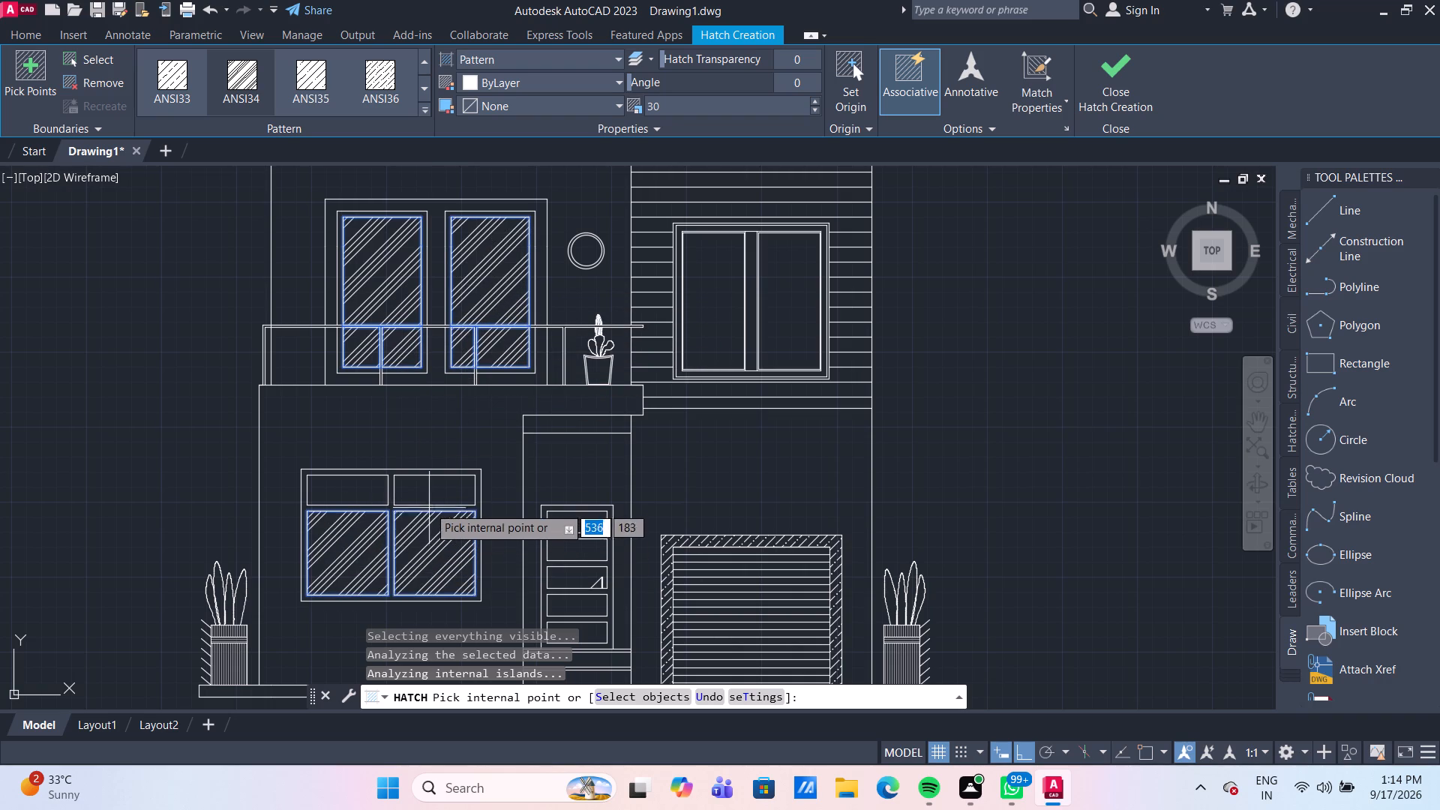
pyautogui.click(424, 487)
pyautogui.click(364, 491)
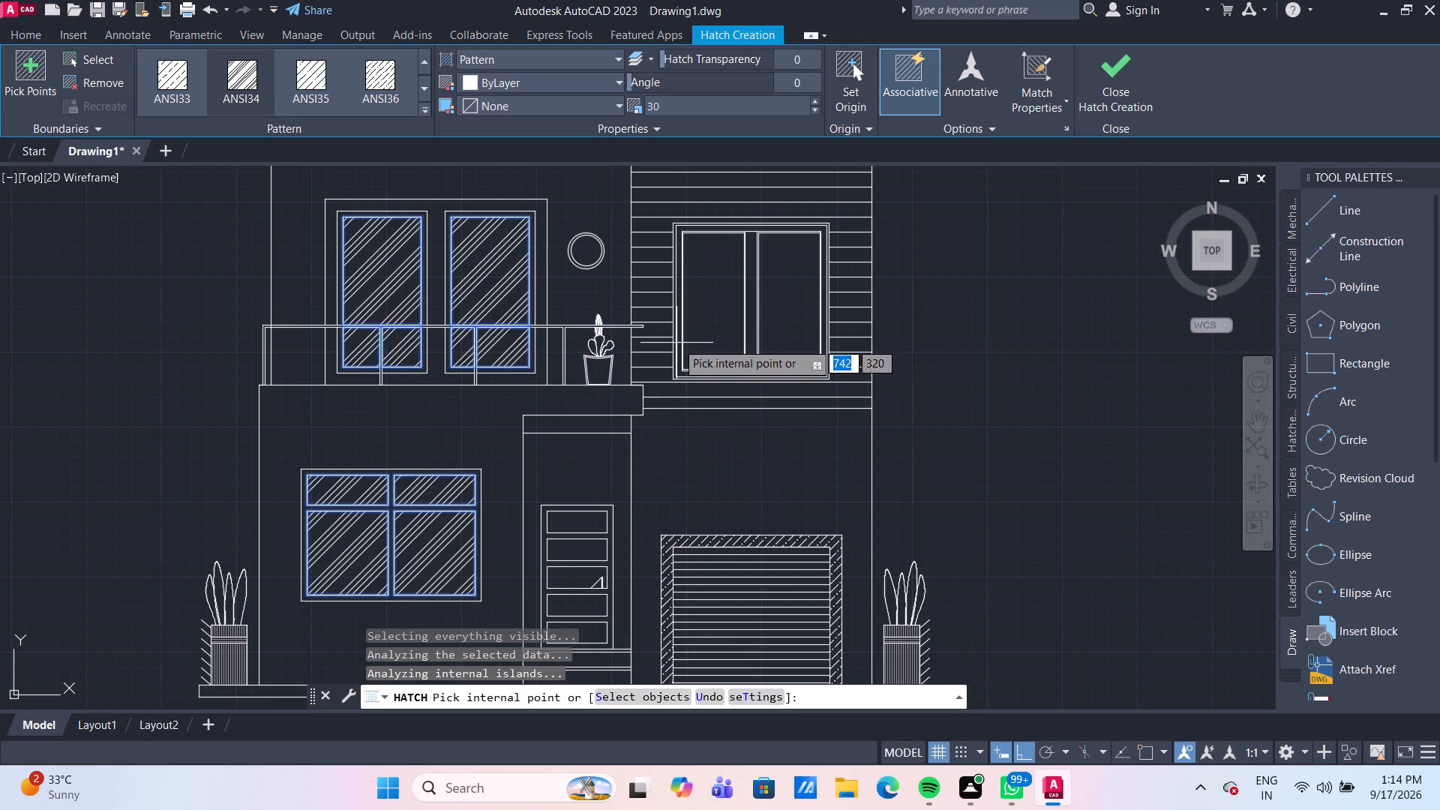
pyautogui.click(727, 297)
pyautogui.click(790, 299)
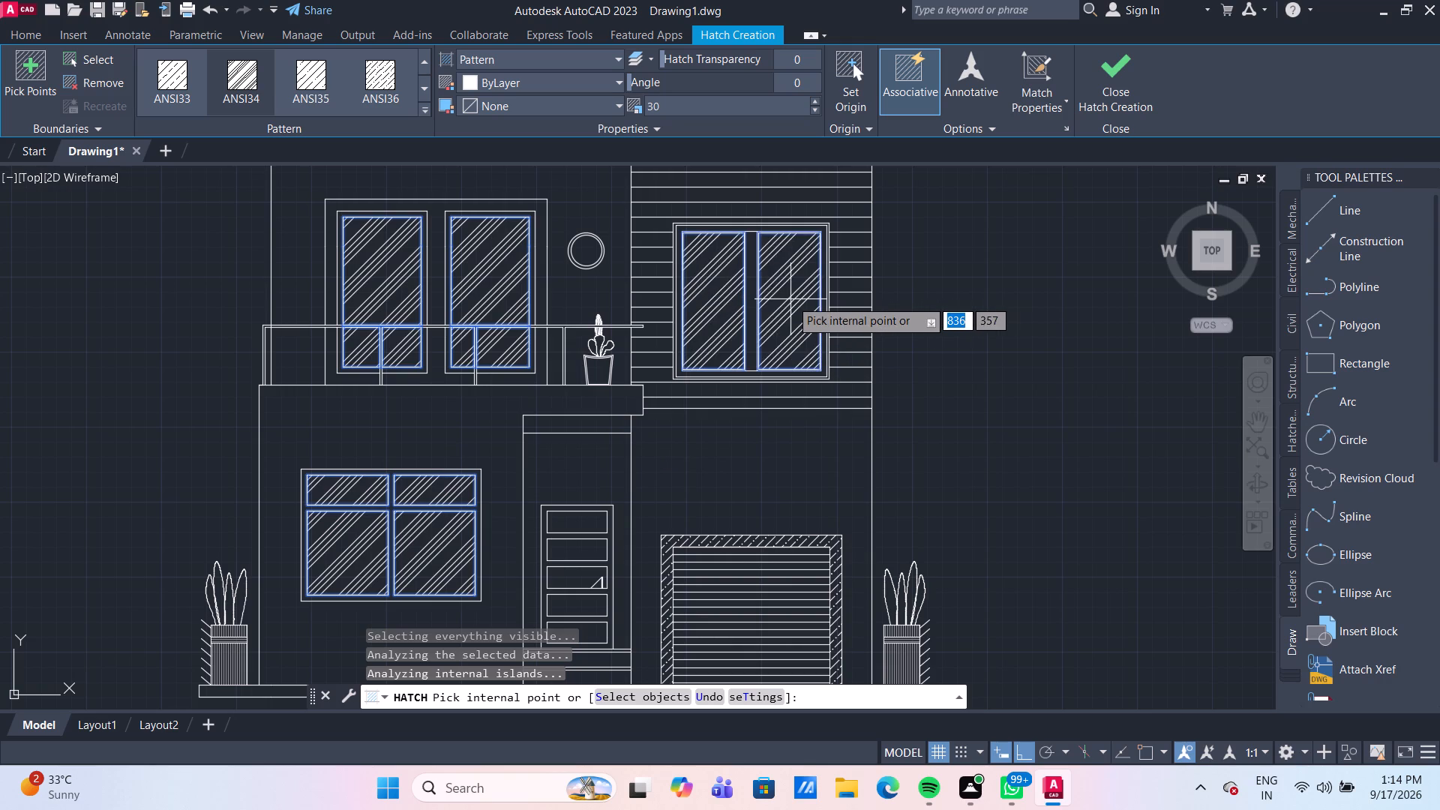
pyautogui.scroll(-2, 790, 299)
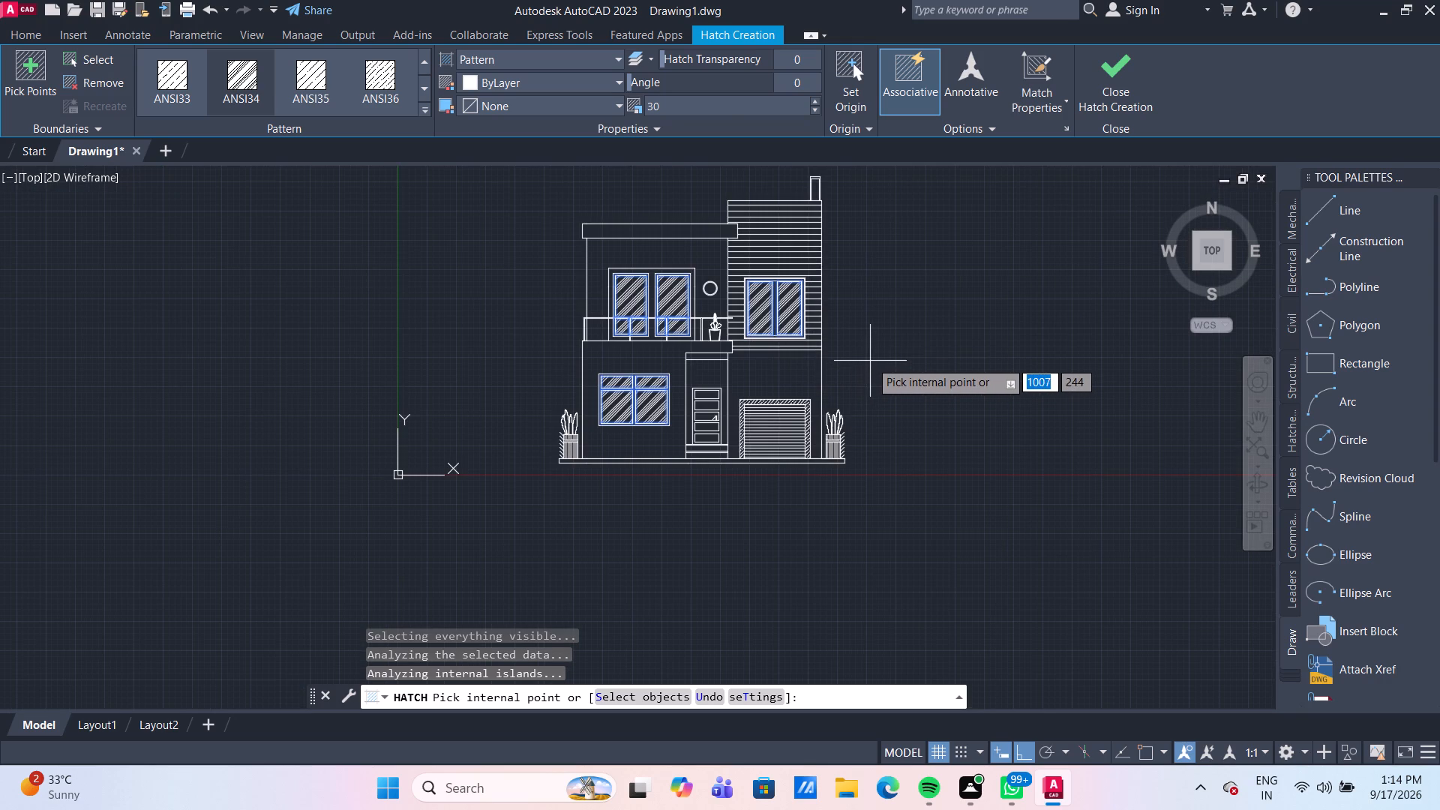
pyautogui.press('Escape')
# Examine the glass hatching on the balcony doors and windows up close and across the whole elevation.
pyautogui.scroll(2, 649, 397)
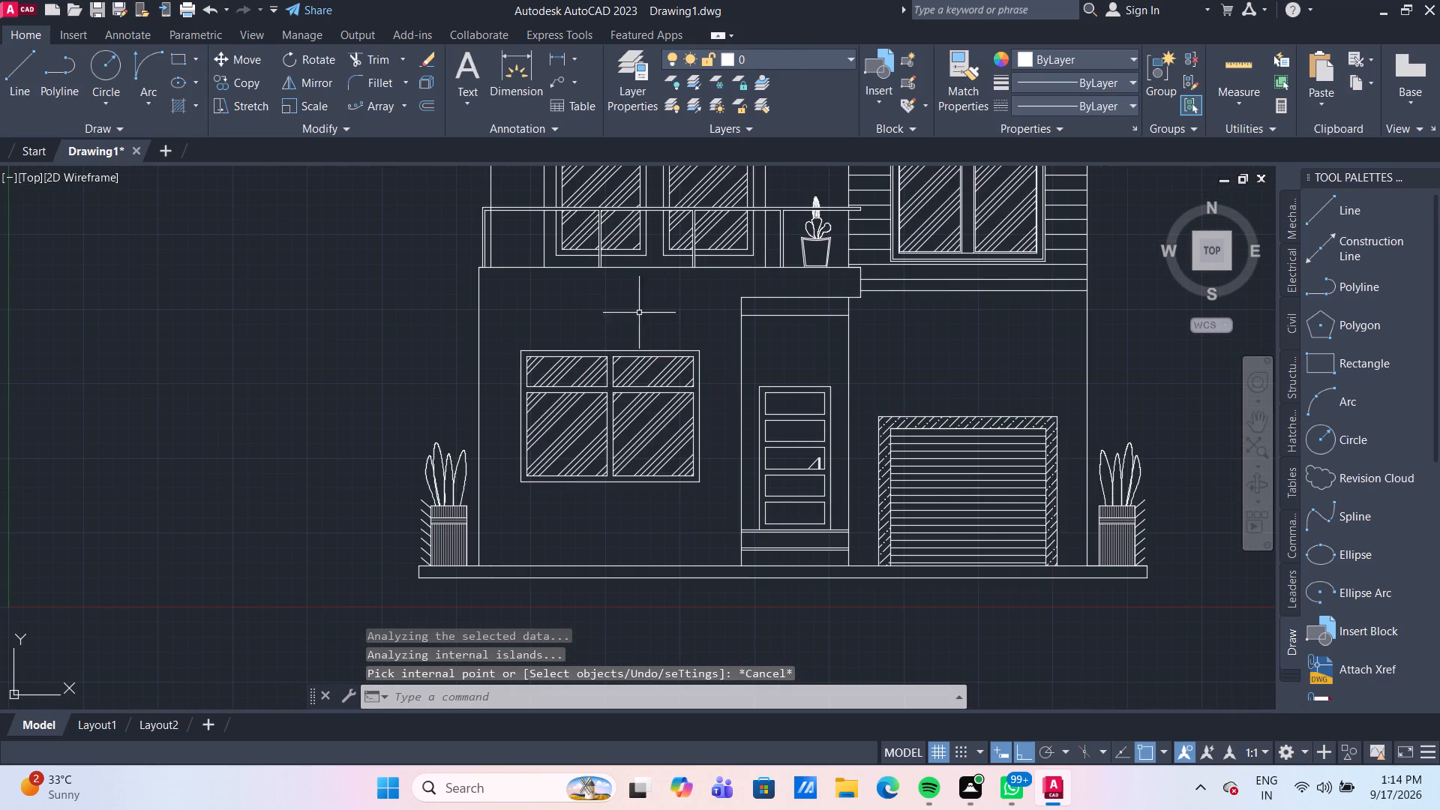
pyautogui.moveTo(622, 292); pyautogui.dragTo(610, 350, button='middle')
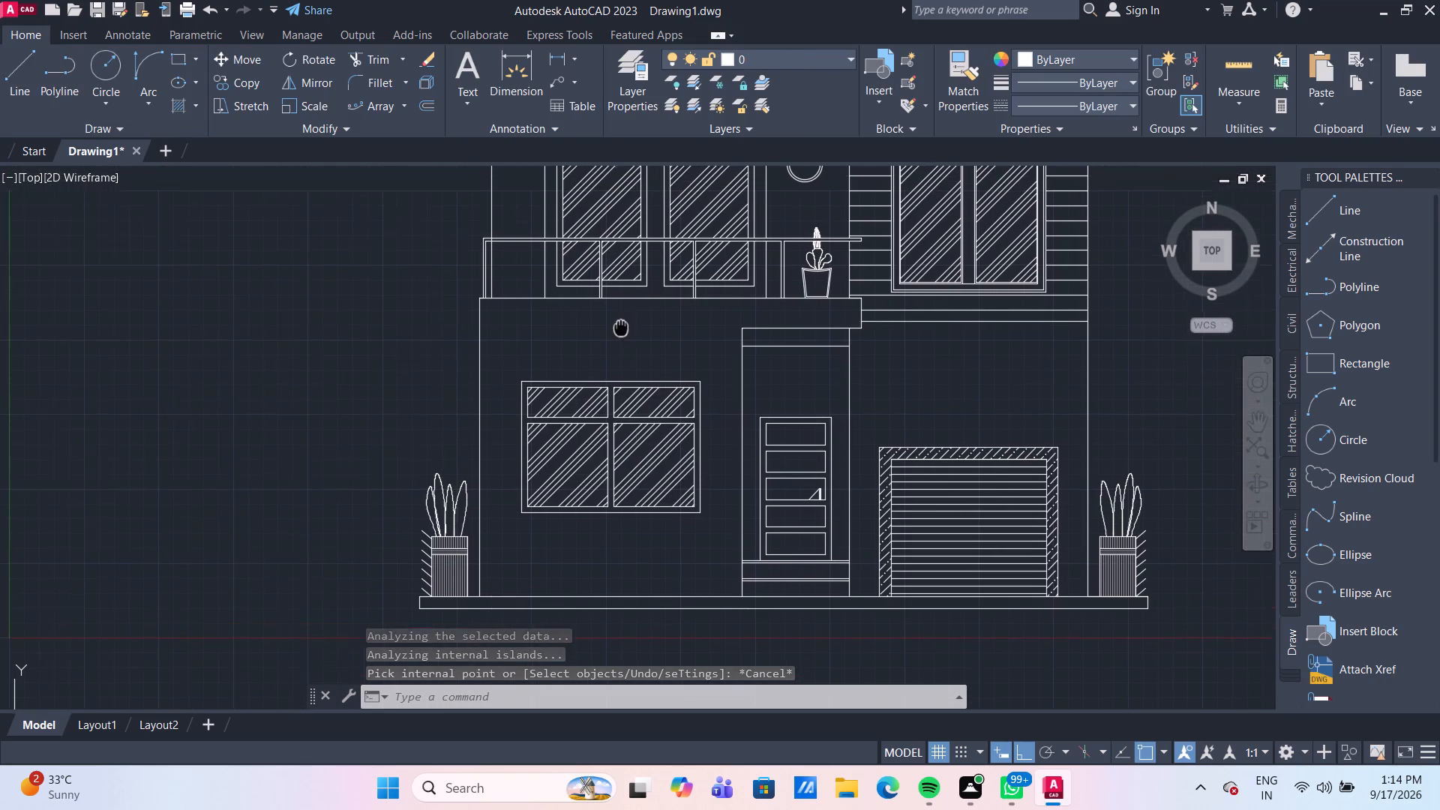
pyautogui.moveTo(610, 350); pyautogui.dragTo(574, 379, button='middle')
pyautogui.scroll(1, 454, 367)
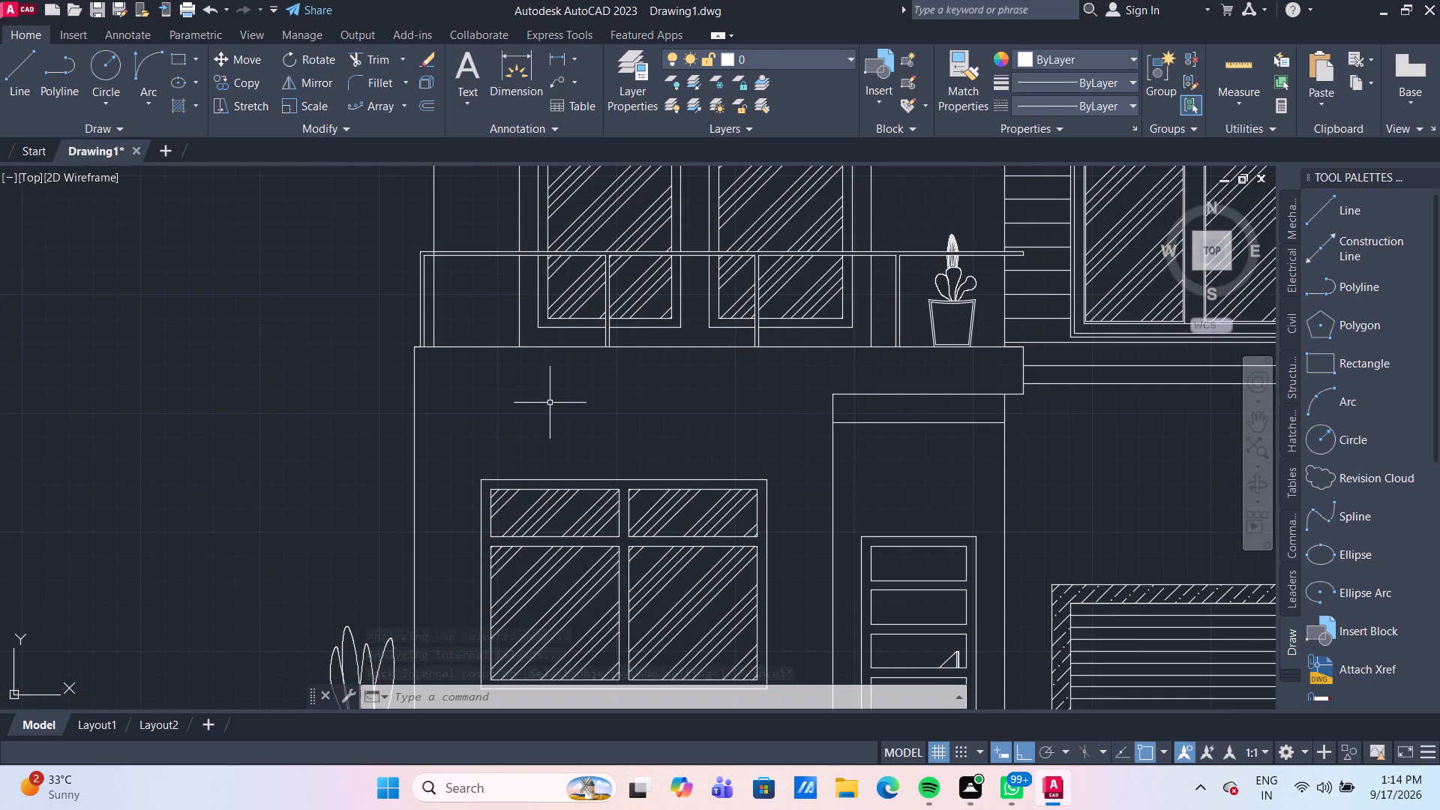
pyautogui.moveTo(599, 403); pyautogui.dragTo(527, 404, button='middle')
pyautogui.scroll(-1, 592, 418)
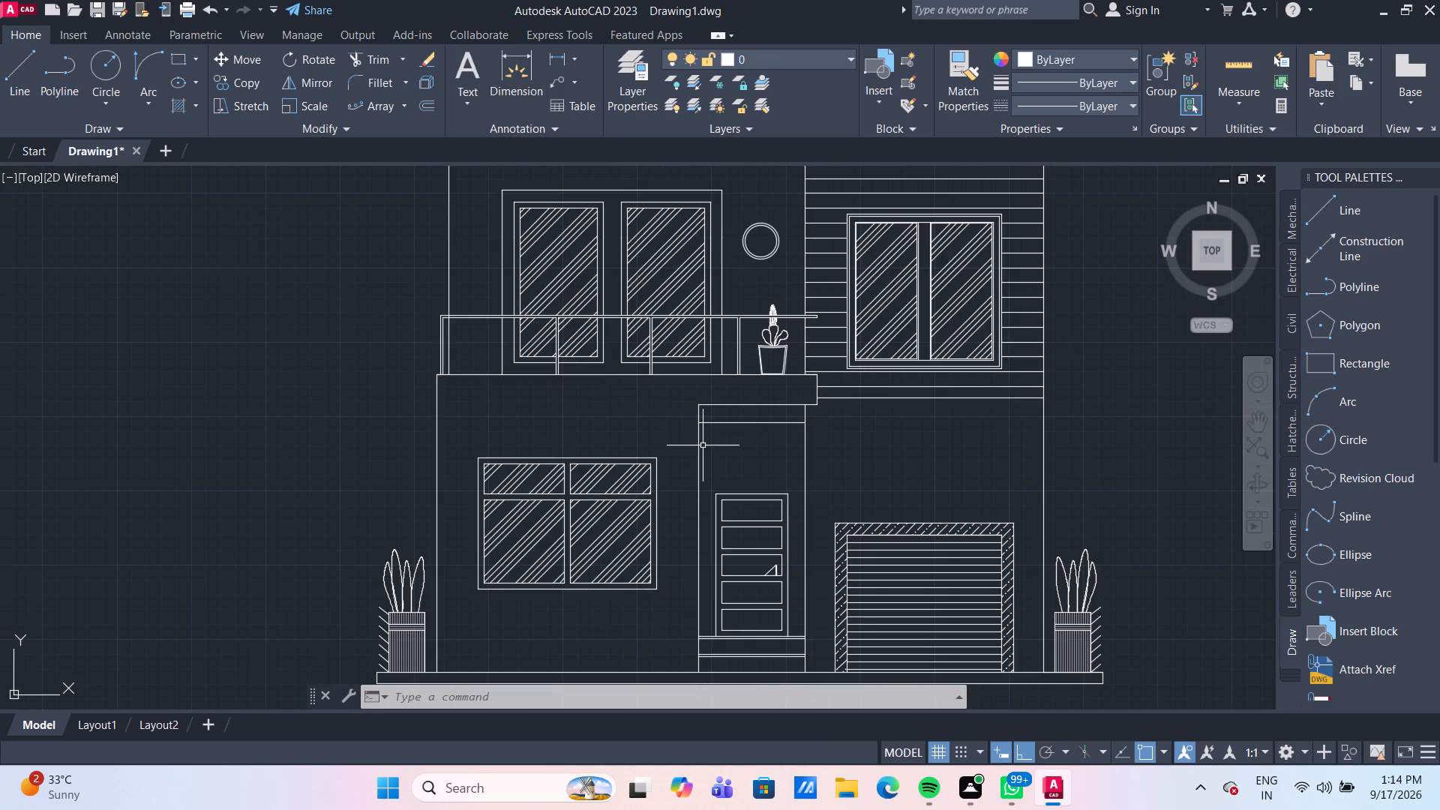
pyautogui.scroll(-1, 705, 447)
pyautogui.scroll(-1, 845, 466)
pyautogui.moveTo(836, 460); pyautogui.dragTo(751, 427, button='middle')
pyautogui.scroll(1, 751, 427)
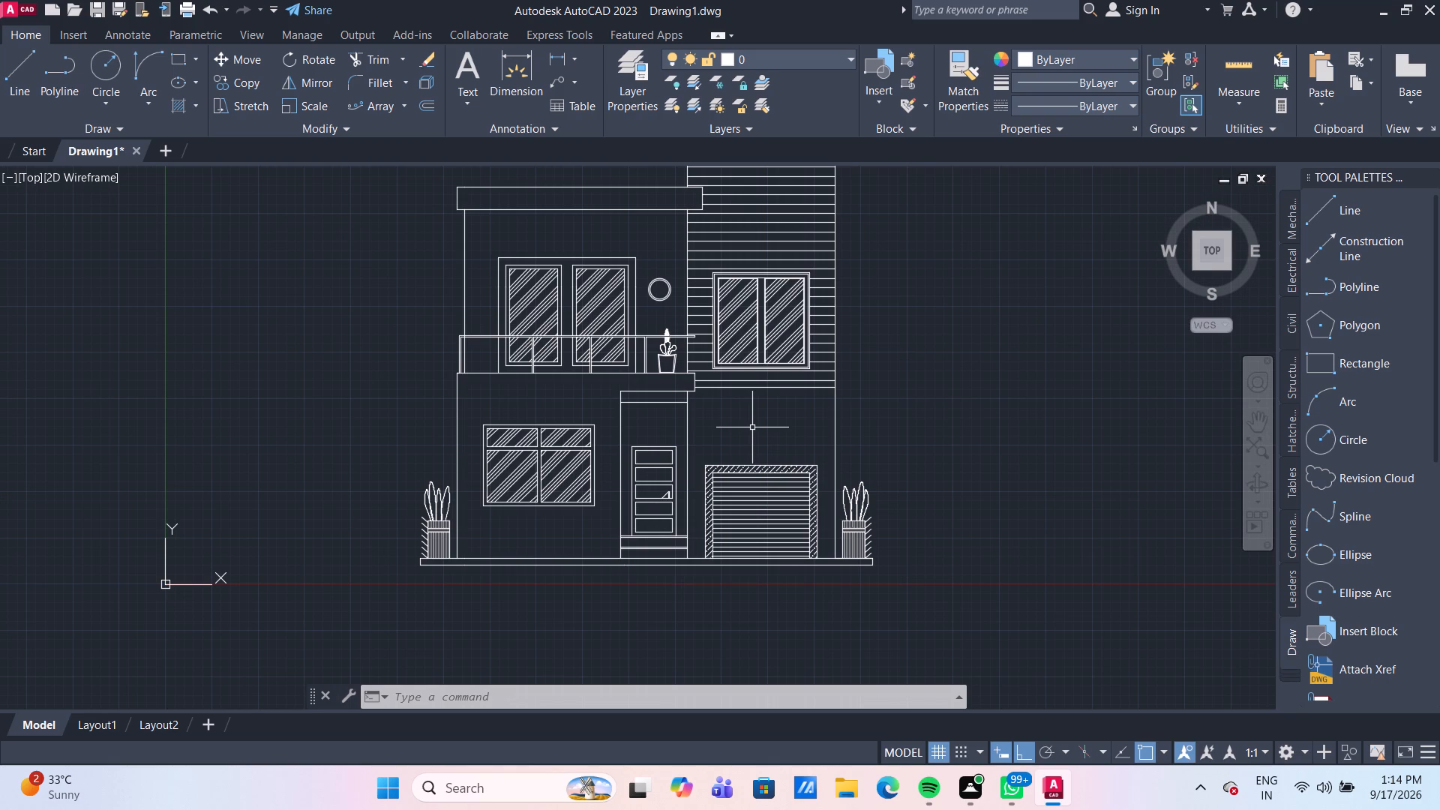
# Set the scale of the ANSI34 hatch on the balcony doors and windows to 35 and deselect it.
pyautogui.click(619, 287)
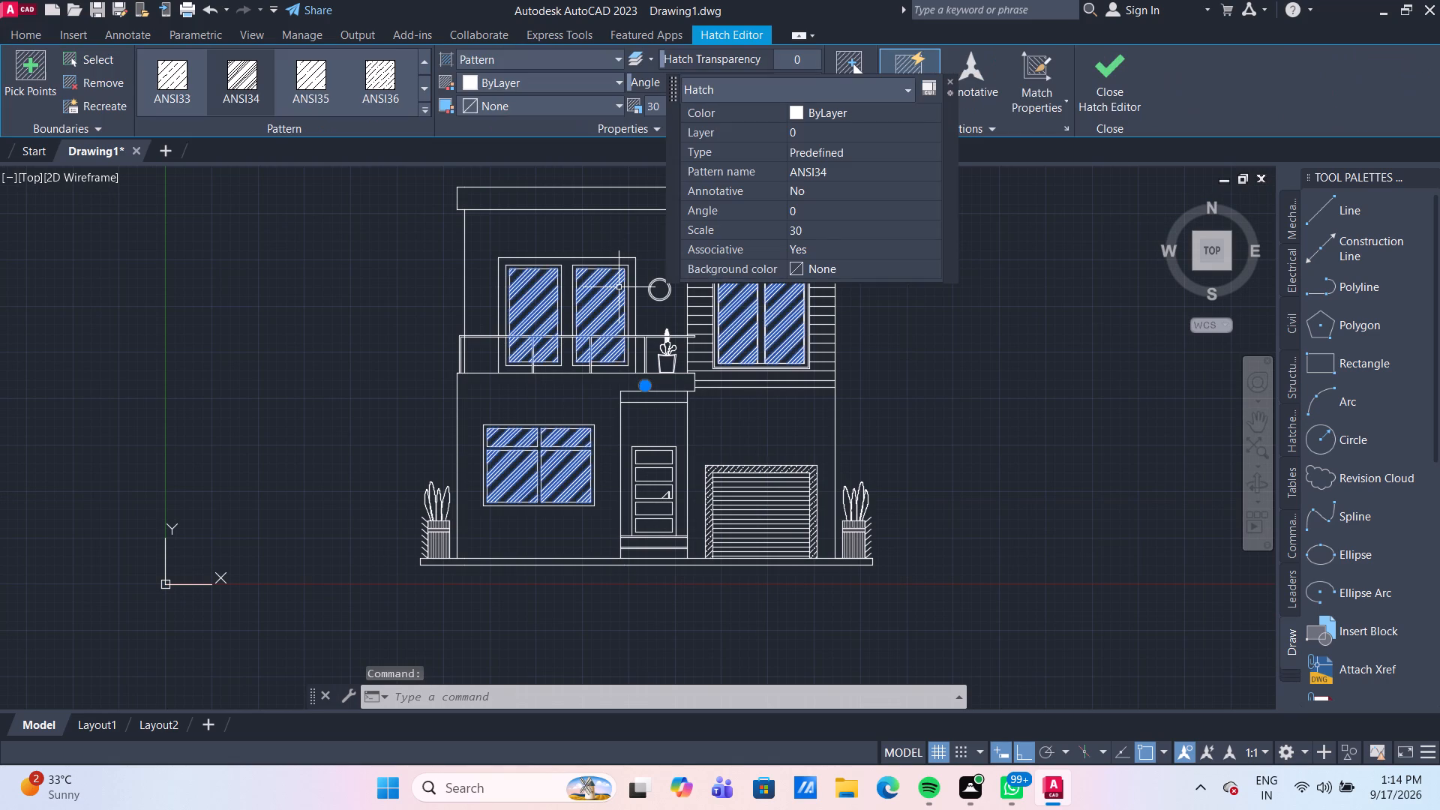
pyautogui.click(820, 226)
pyautogui.write('35')
pyautogui.press('Return')
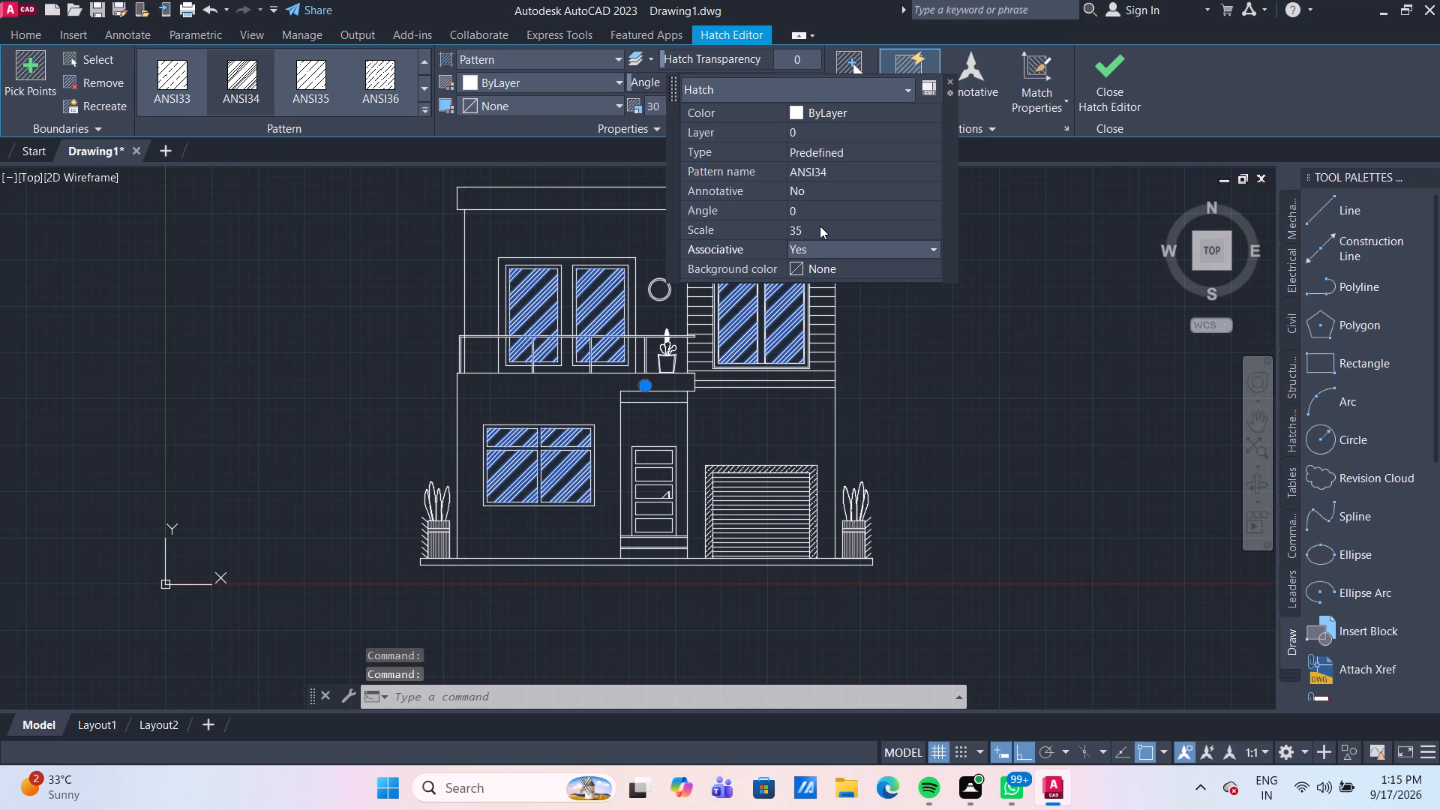
pyautogui.click(978, 407)
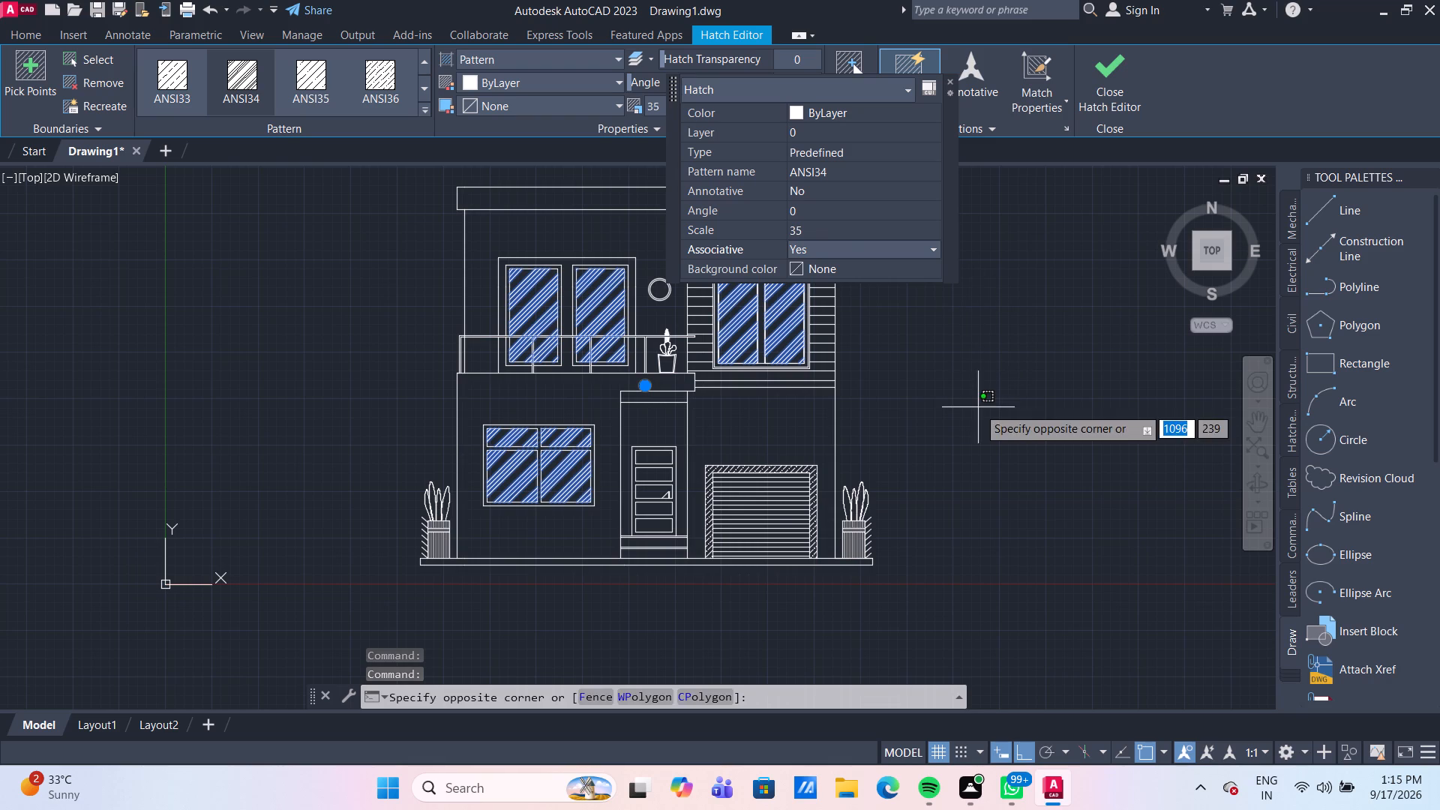
pyautogui.click(937, 340)
pyautogui.press('Escape')
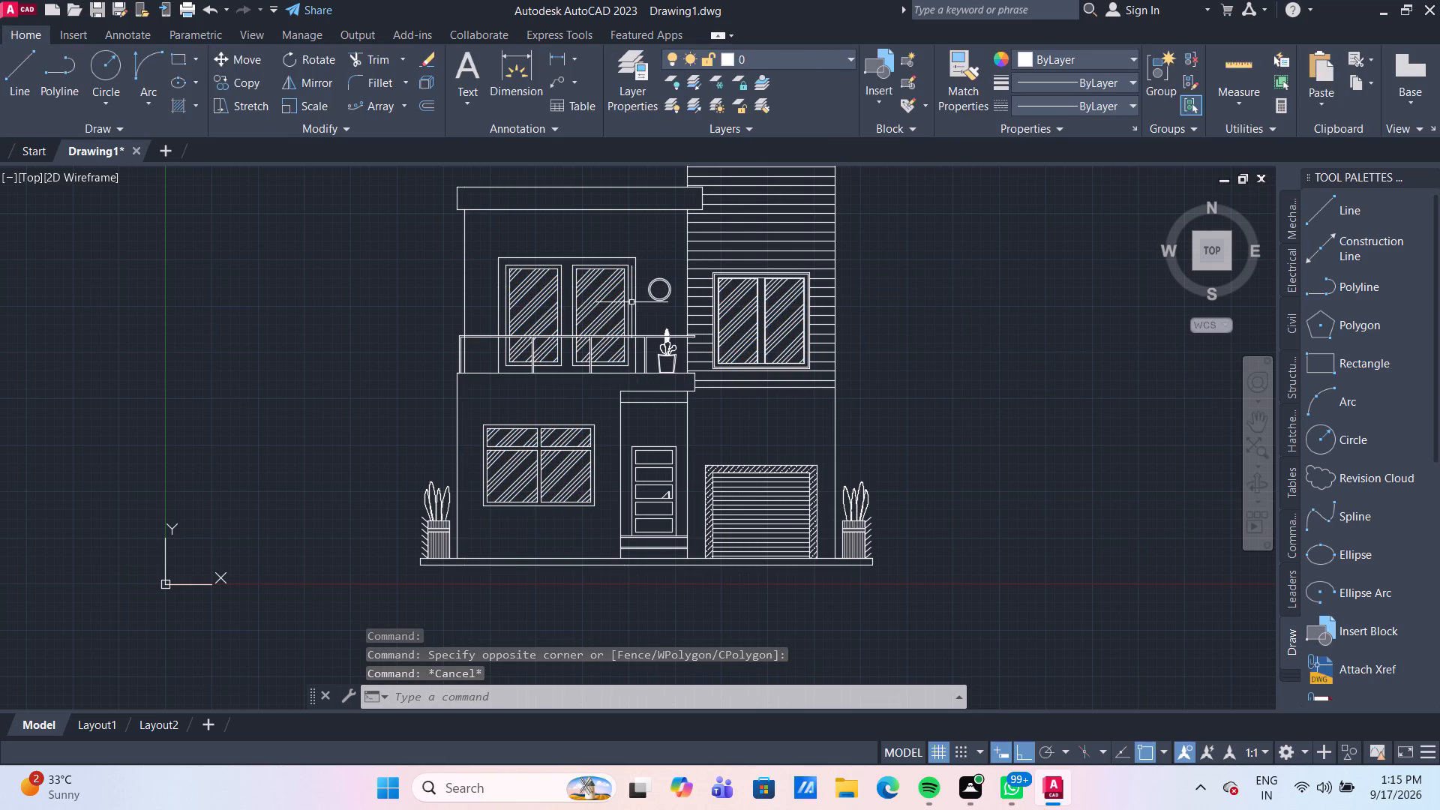
# Start a hatch for the double circle on the upper wall beside the balcony doors and examine the available hatch patterns.
pyautogui.scroll(3, 637, 298)
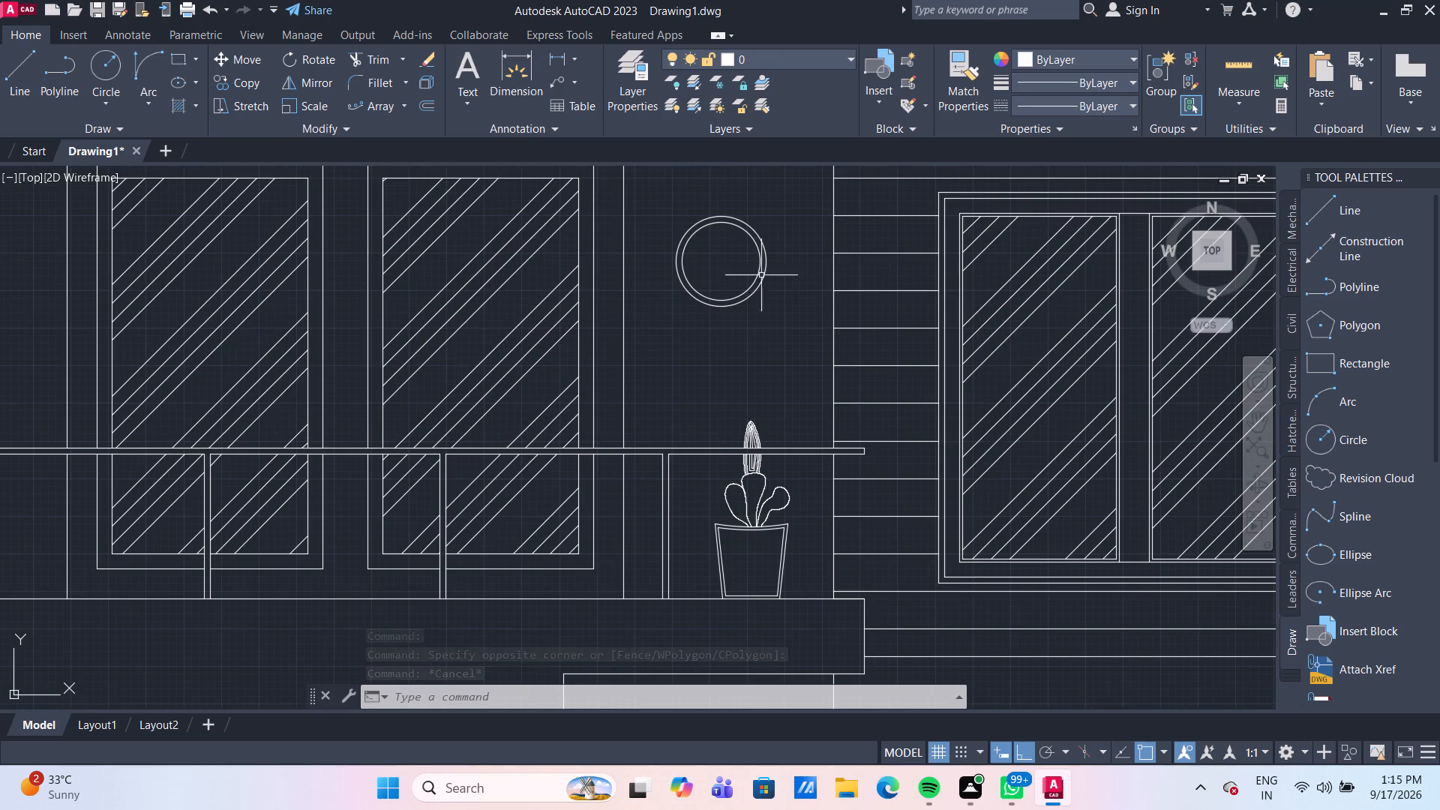
pyautogui.click(724, 262)
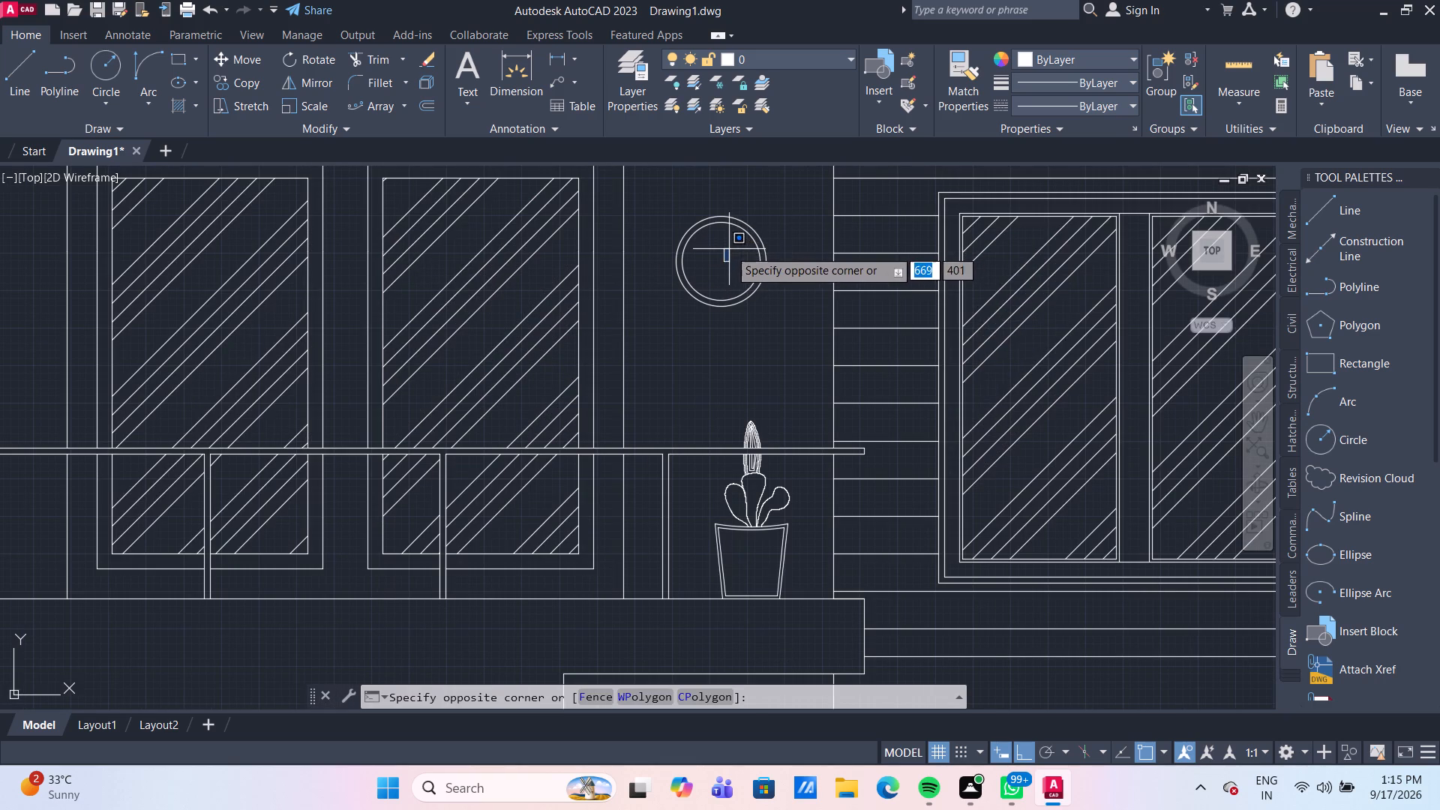
pyautogui.click(729, 249)
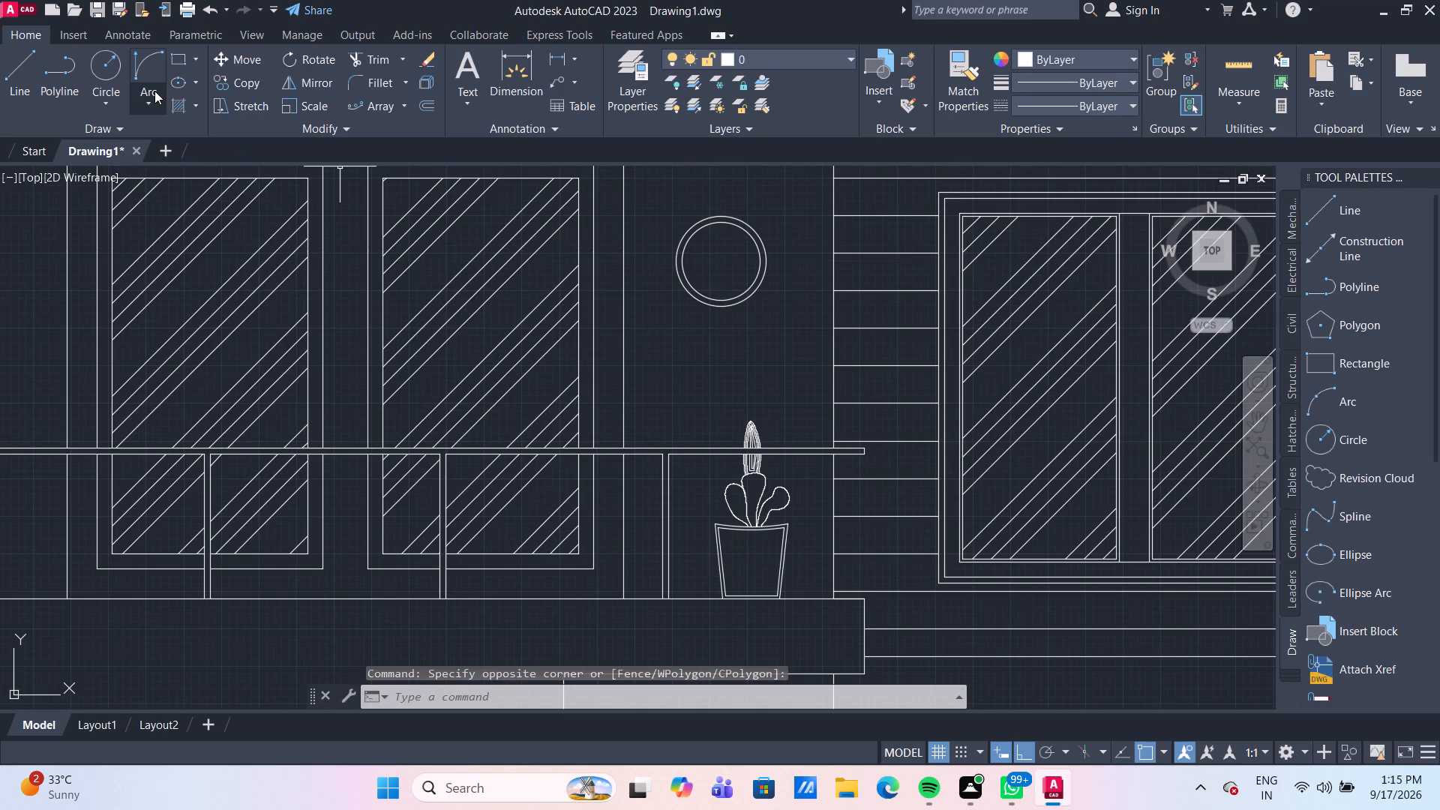
pyautogui.click(178, 111)
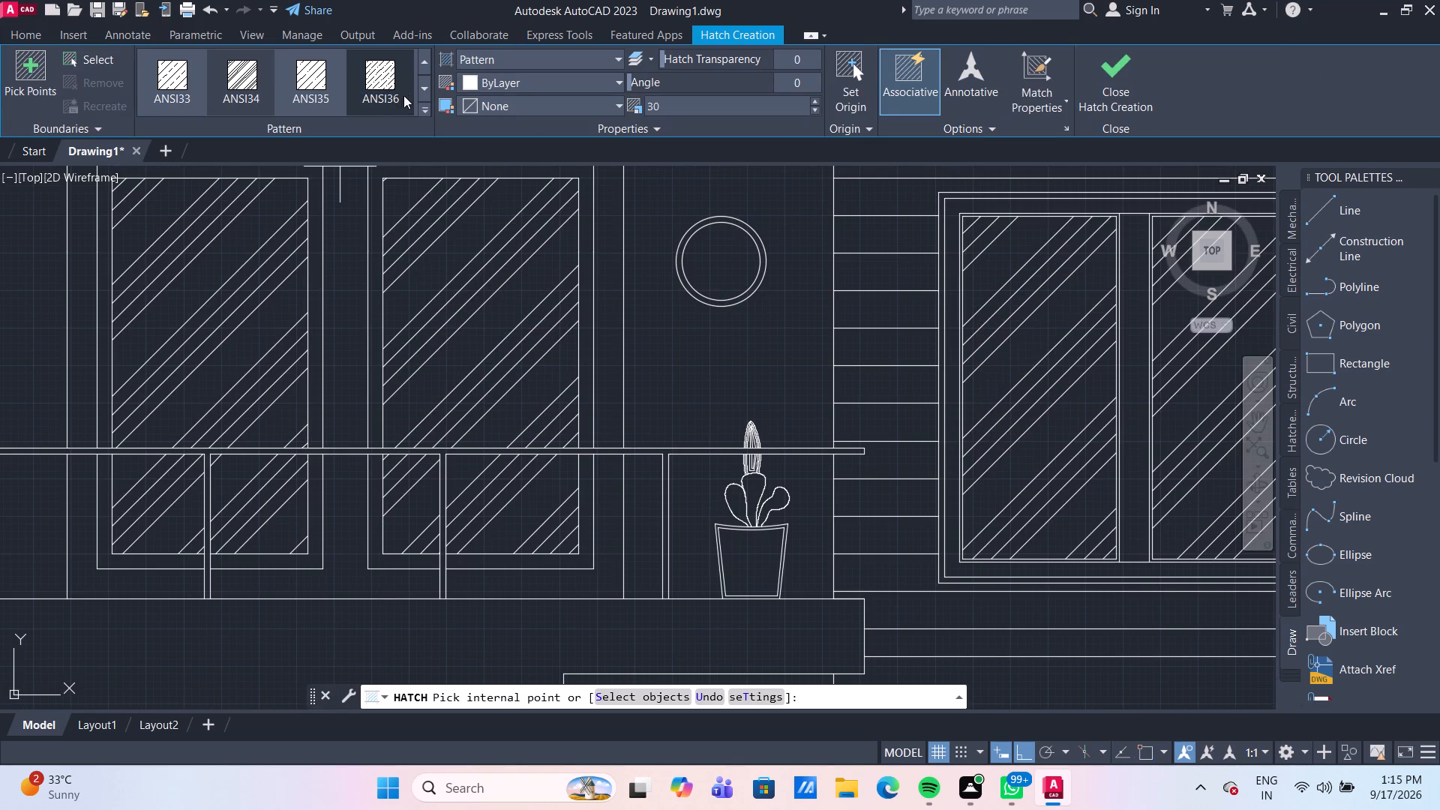
pyautogui.click(424, 88)
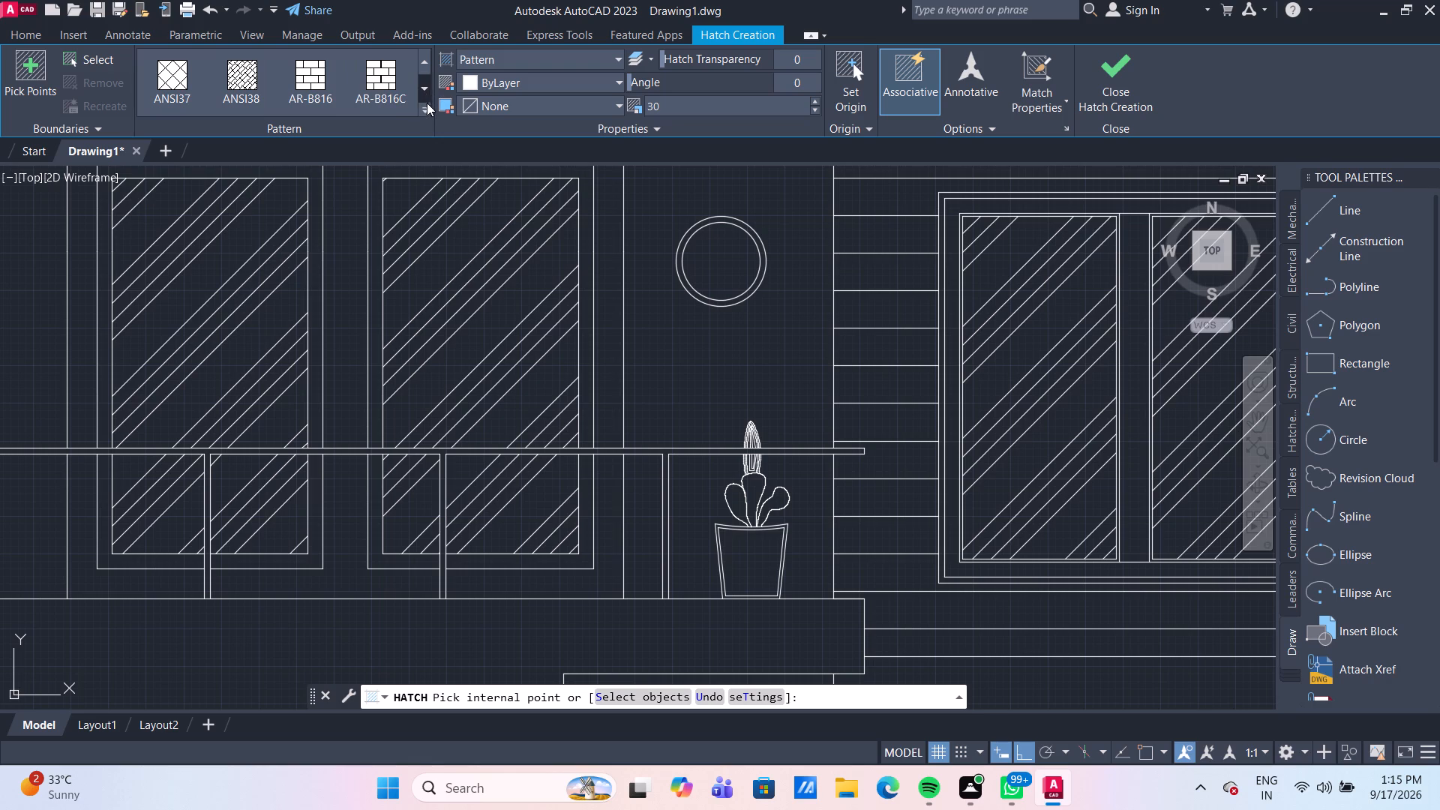
pyautogui.click(424, 107)
pyautogui.scroll(2, 395, 177)
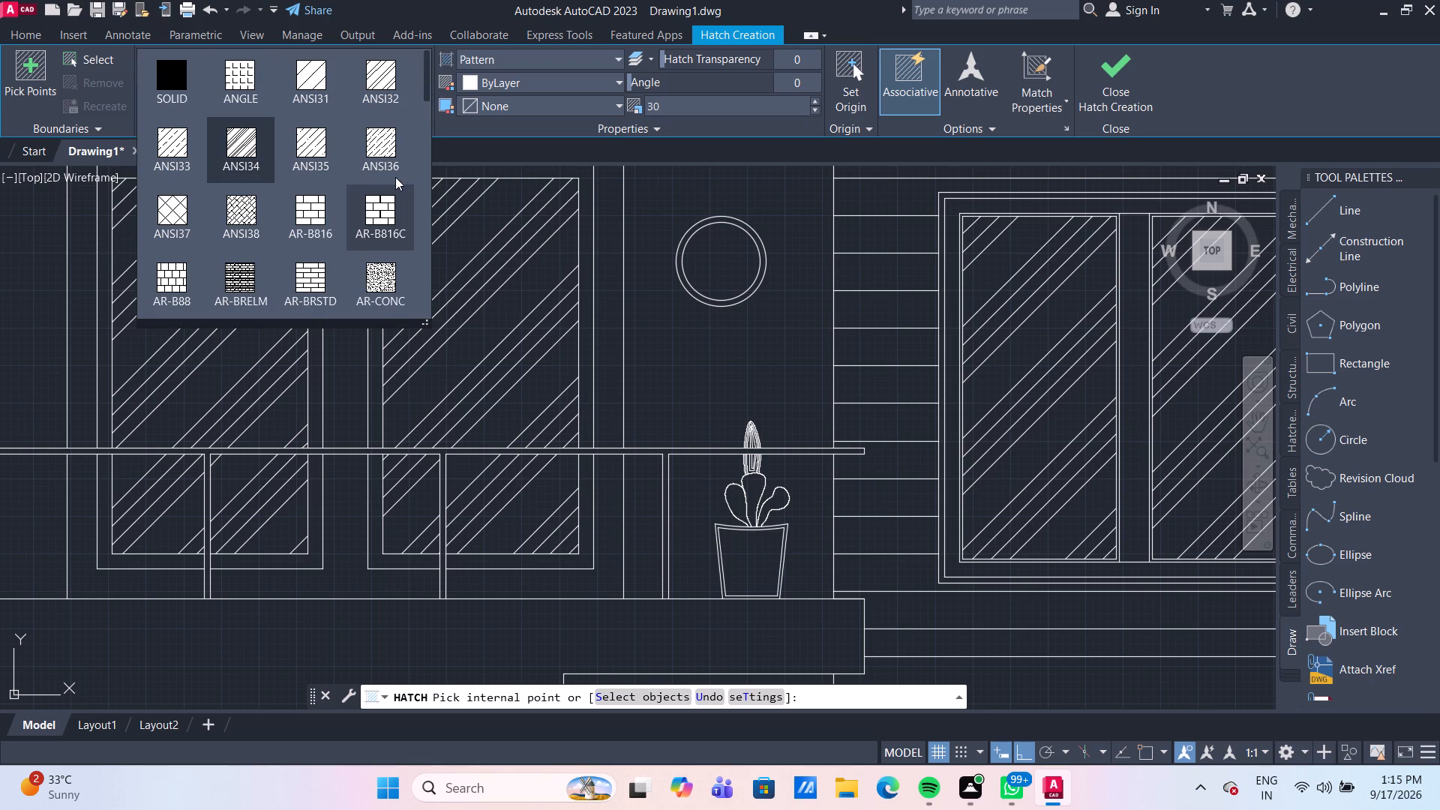
pyautogui.scroll(4, 391, 172)
pyautogui.scroll(-3, 388, 166)
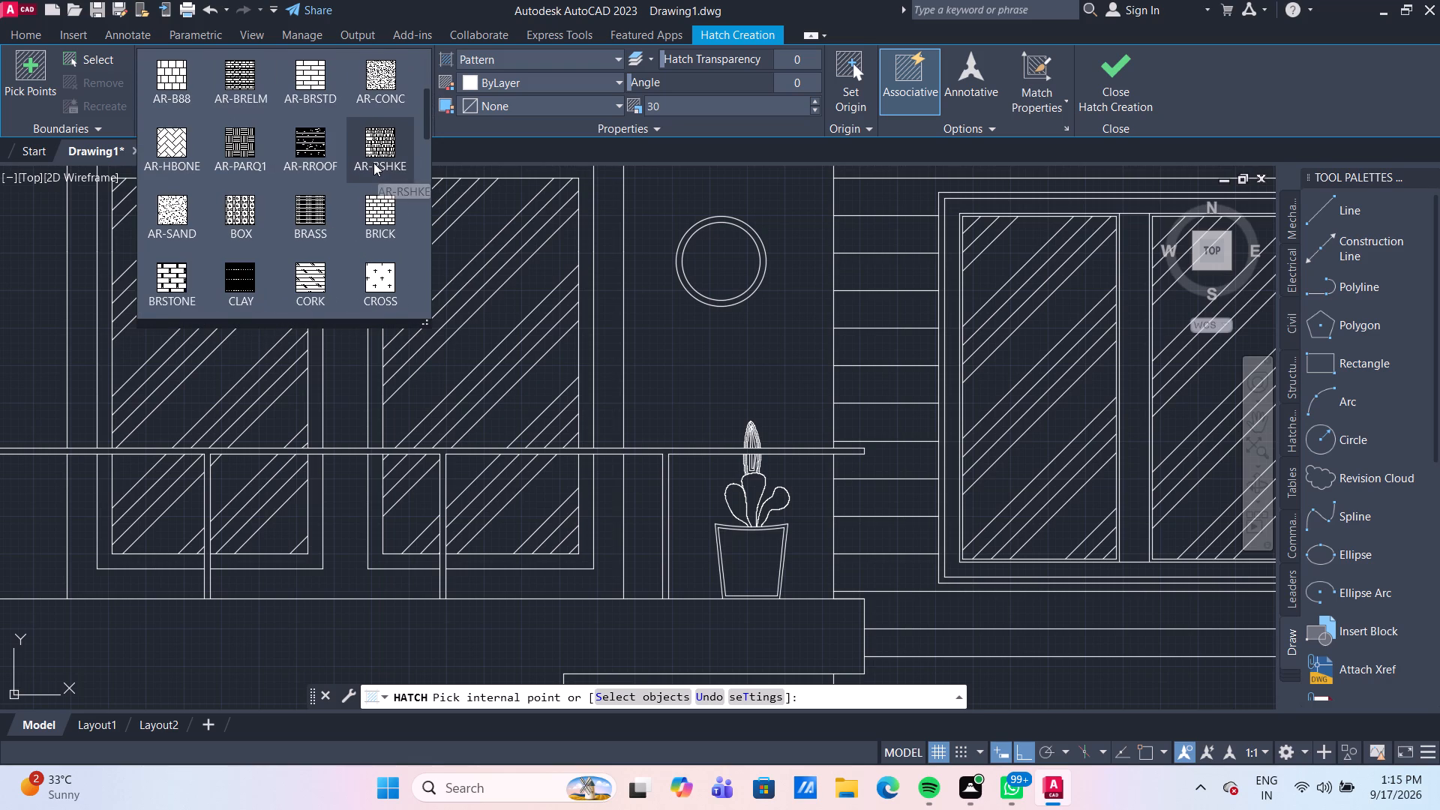
pyautogui.scroll(-1, 373, 163)
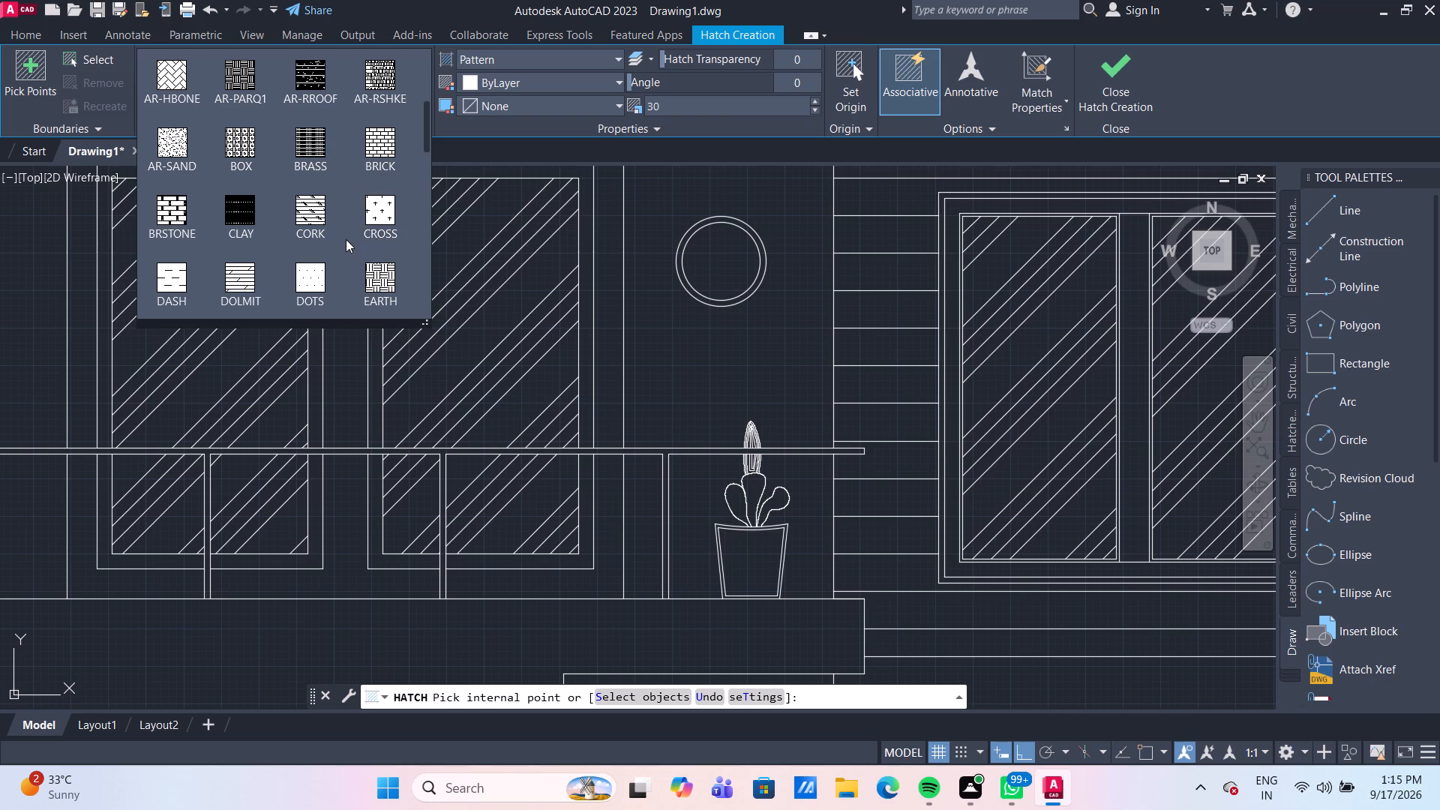
pyautogui.scroll(-2, 346, 239)
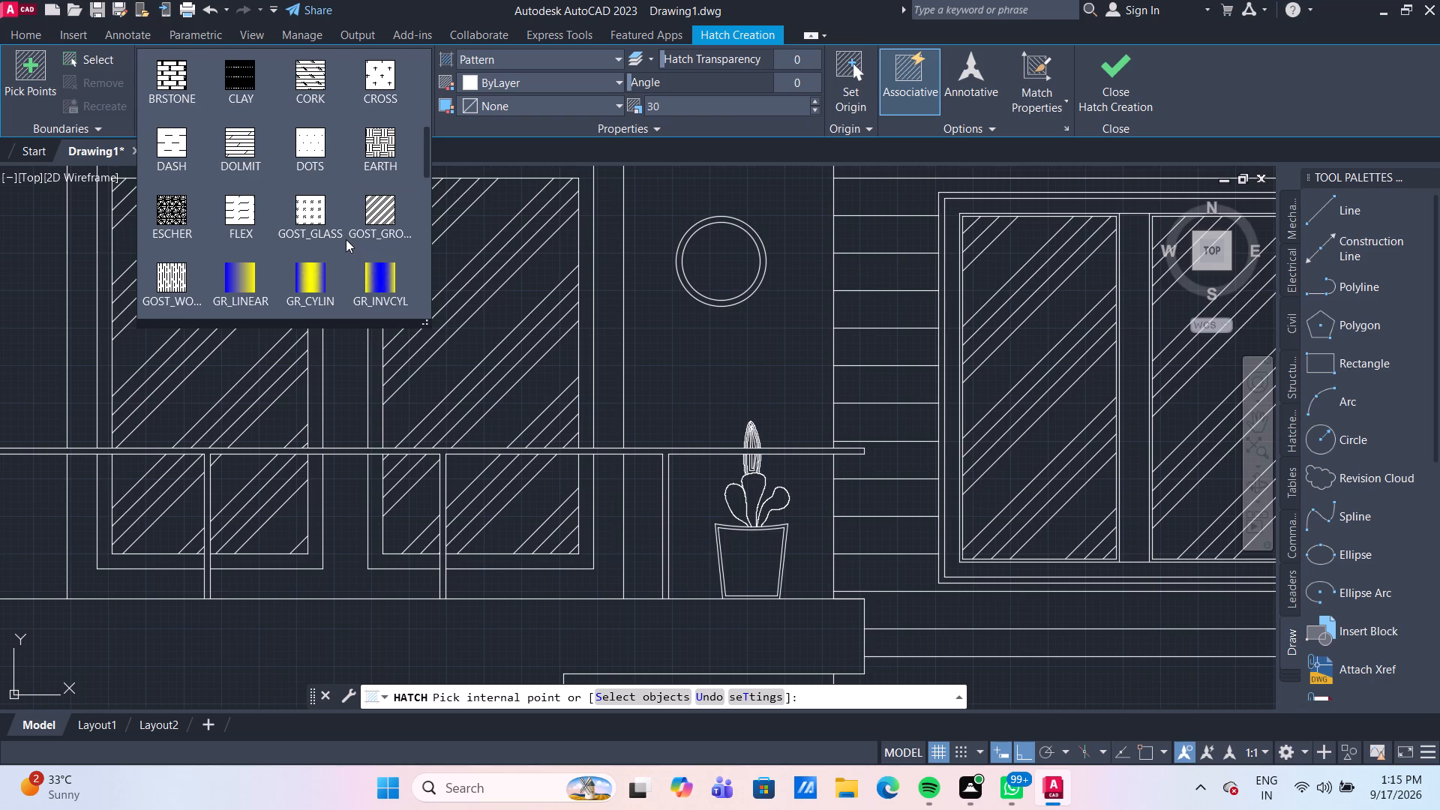
pyautogui.scroll(-1, 346, 239)
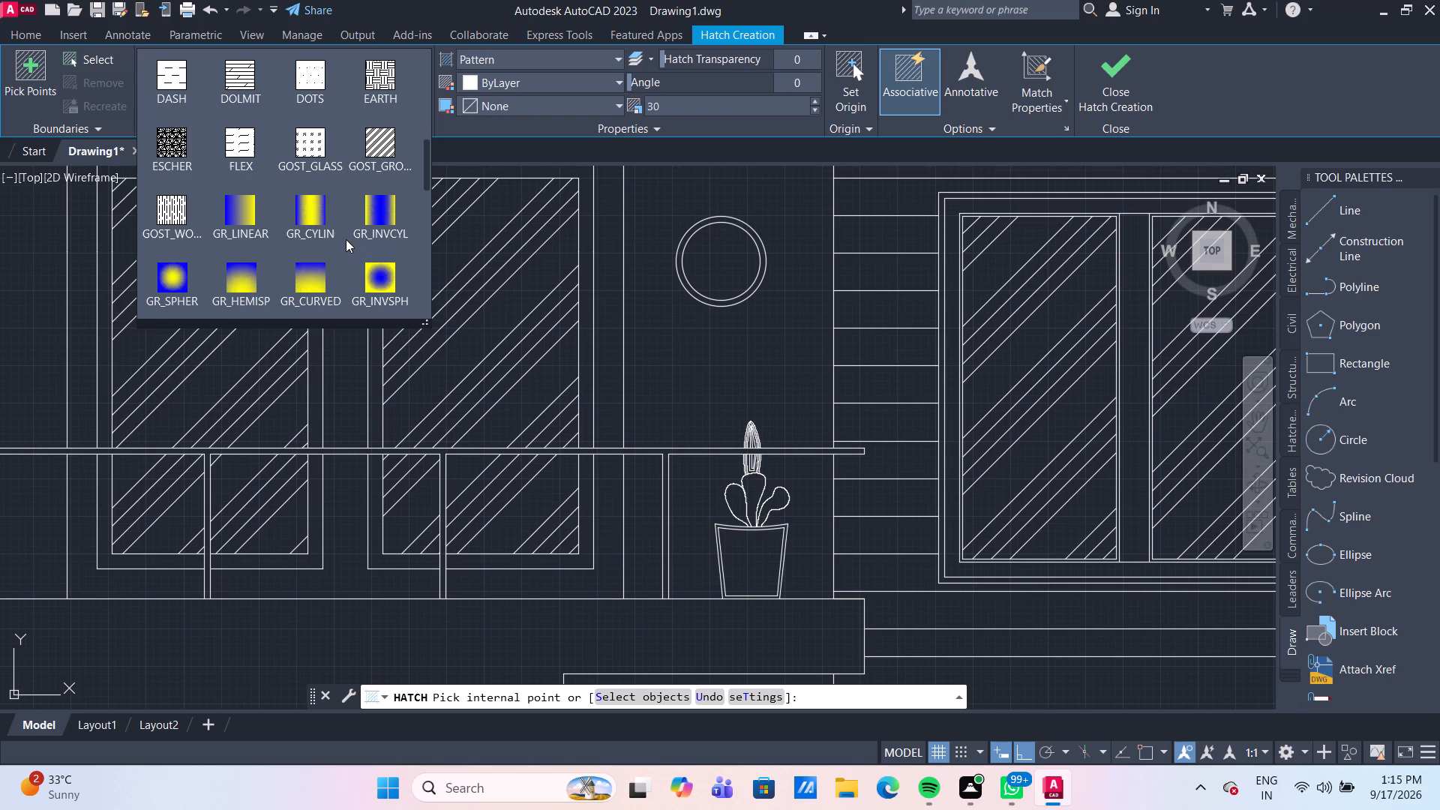
pyautogui.scroll(-3, 346, 239)
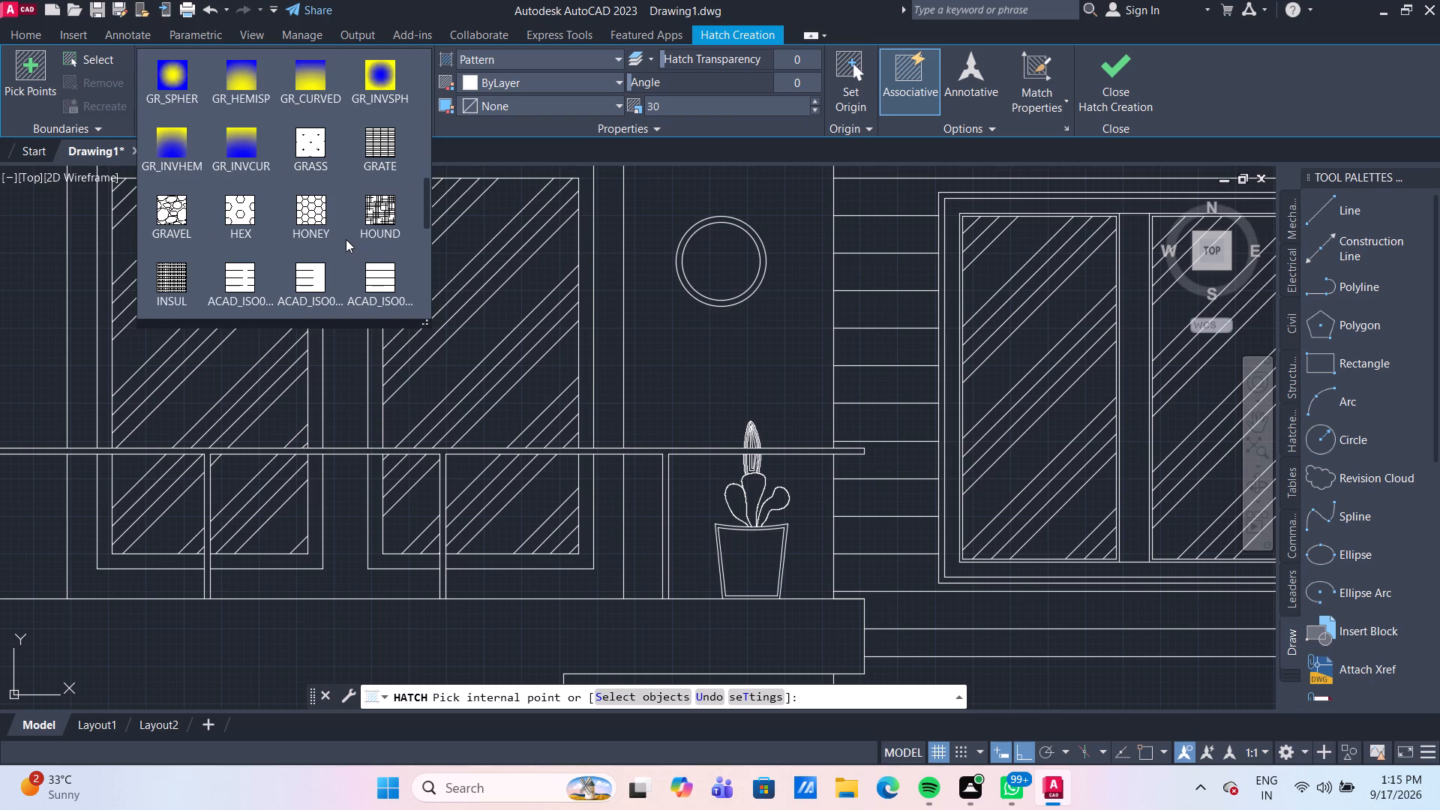
pyautogui.scroll(-6, 346, 239)
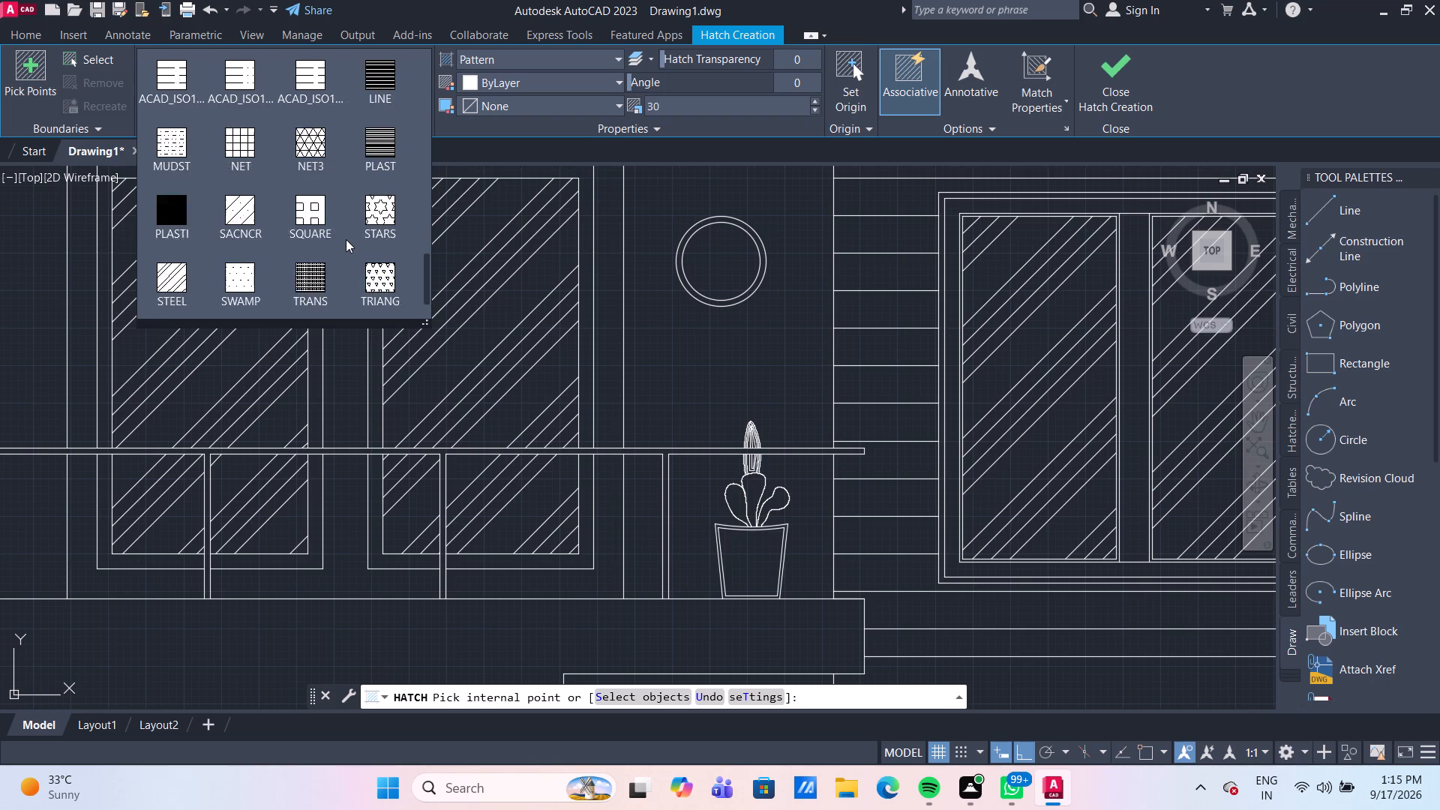
pyautogui.scroll(-1, 346, 239)
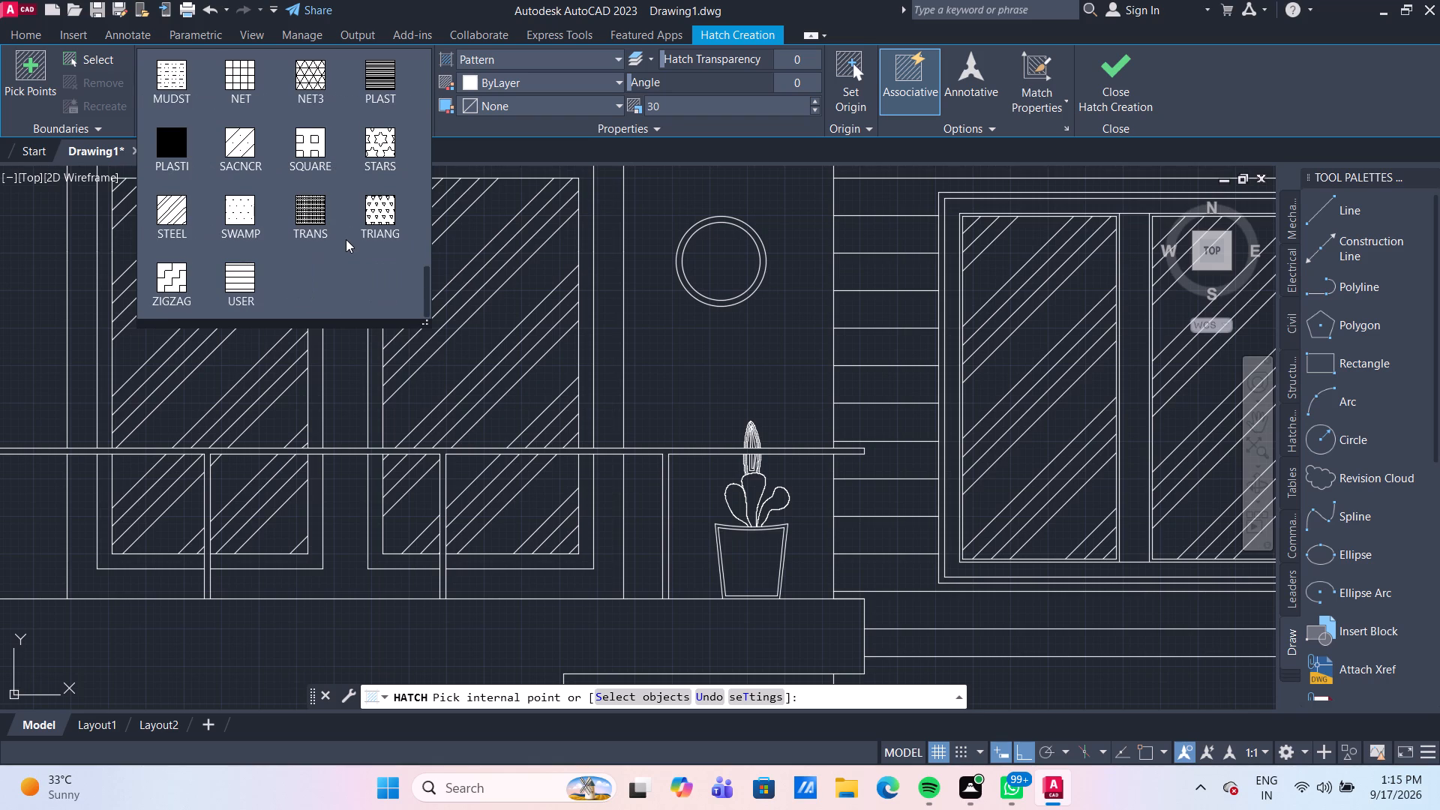
pyautogui.scroll(4, 346, 239)
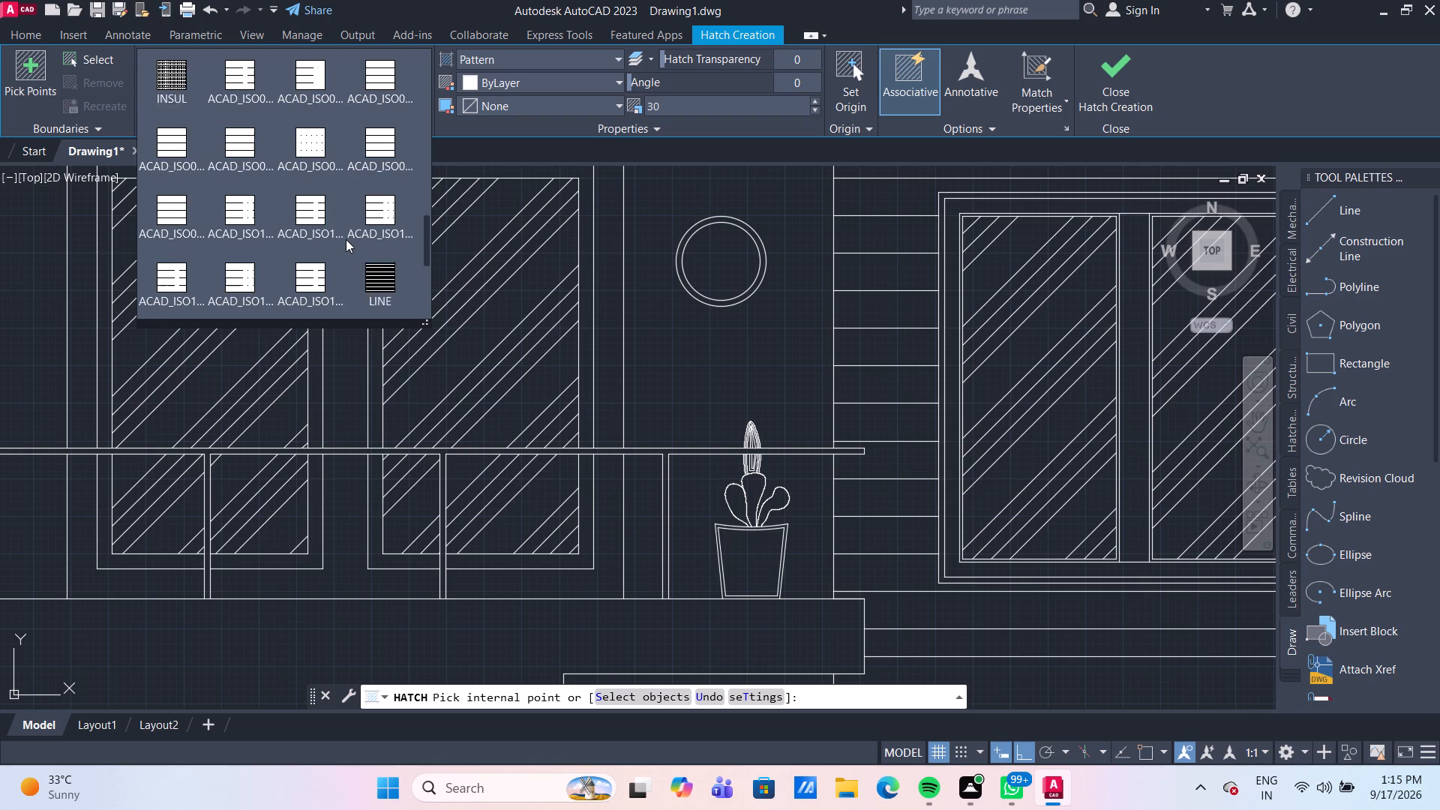
pyautogui.scroll(2, 346, 239)
pyautogui.scroll(1, 334, 148)
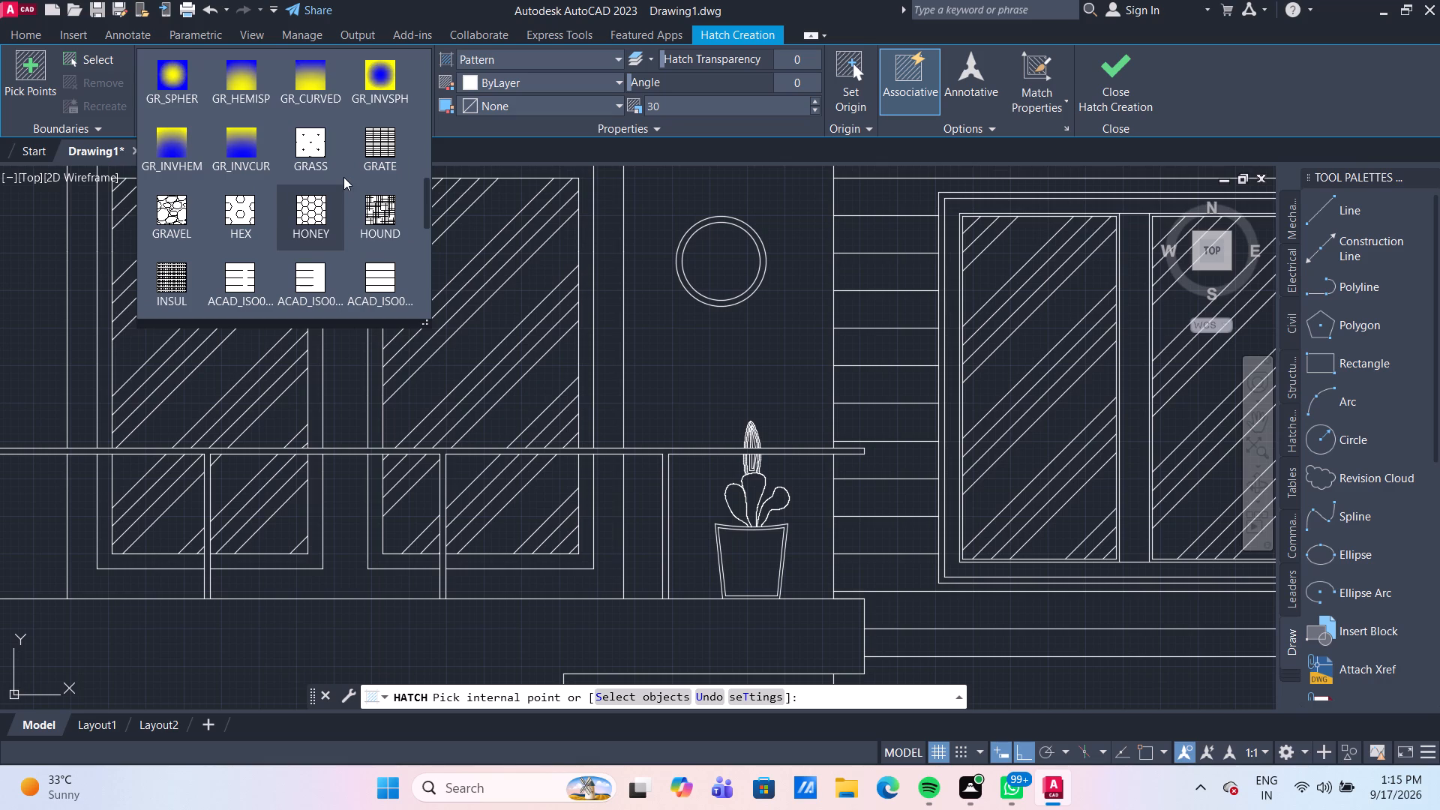
pyautogui.scroll(2, 343, 177)
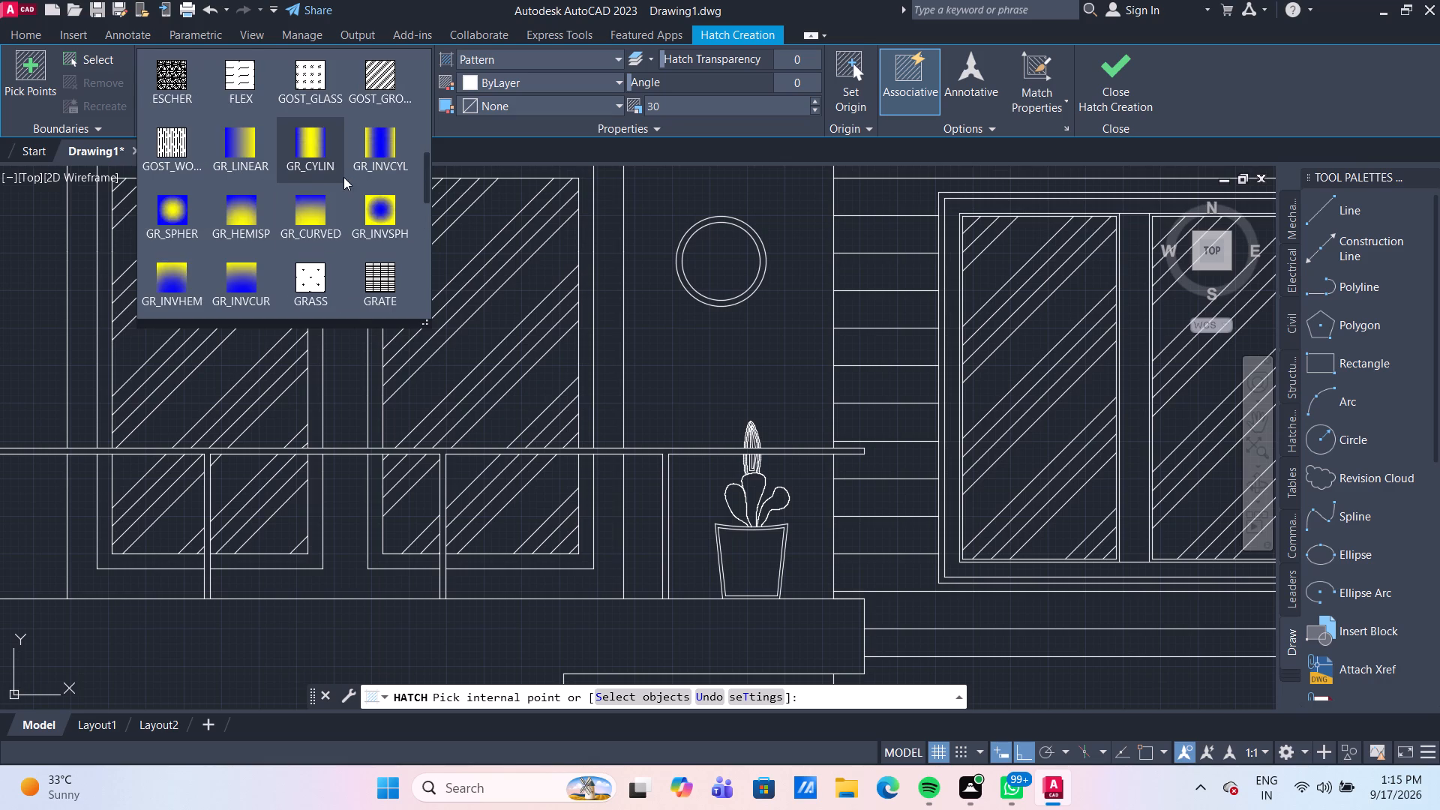
pyautogui.scroll(2, 343, 177)
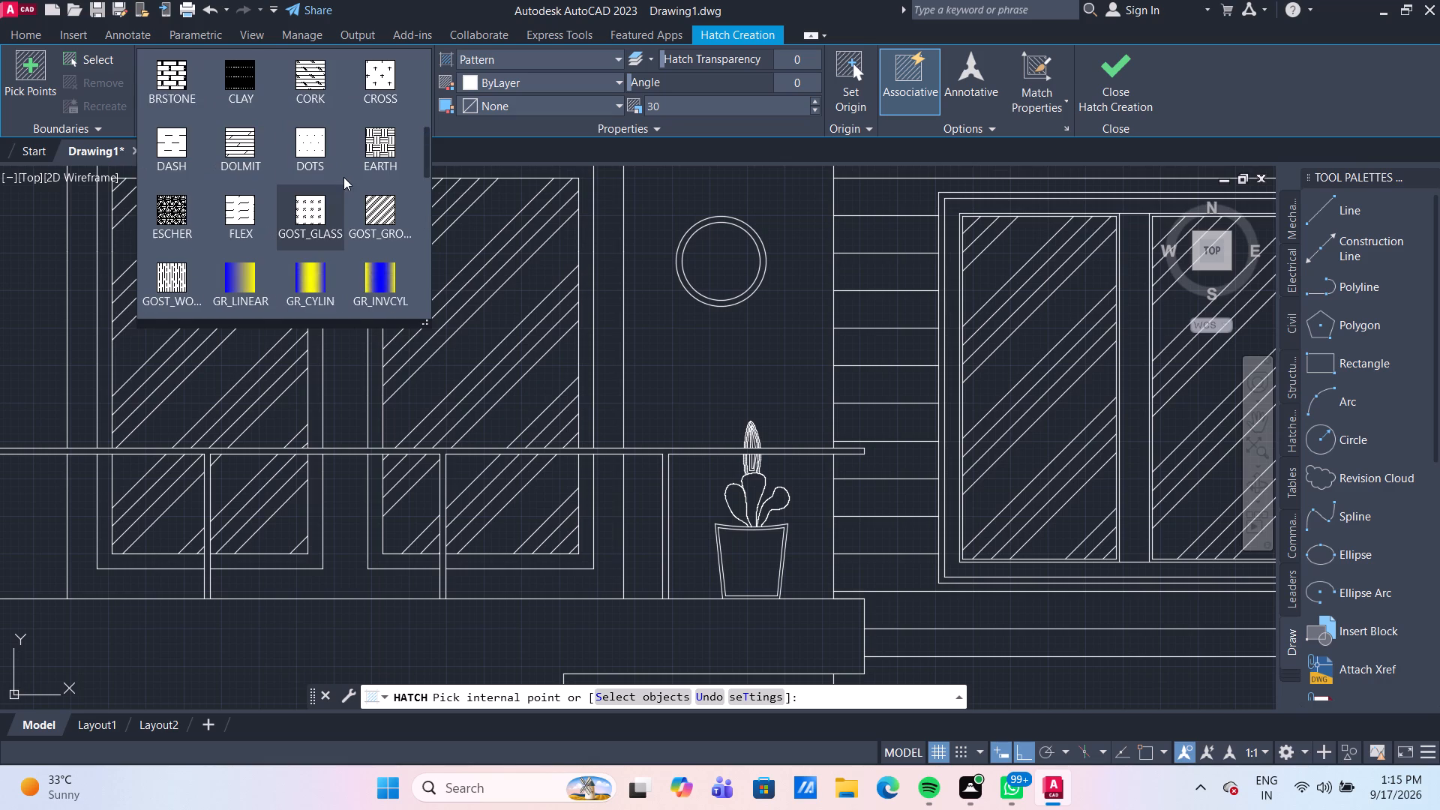
pyautogui.scroll(2, 343, 177)
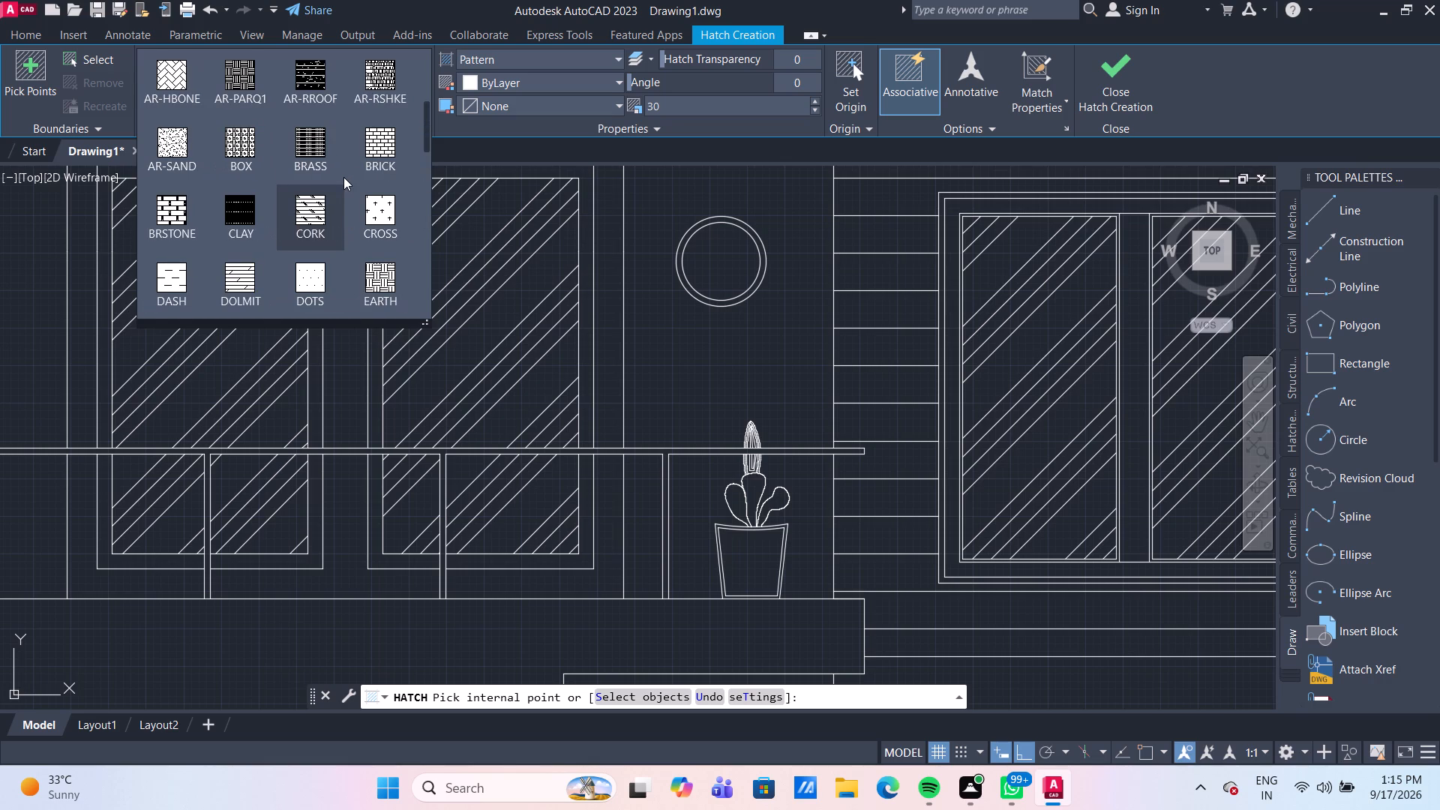
pyautogui.scroll(2, 343, 178)
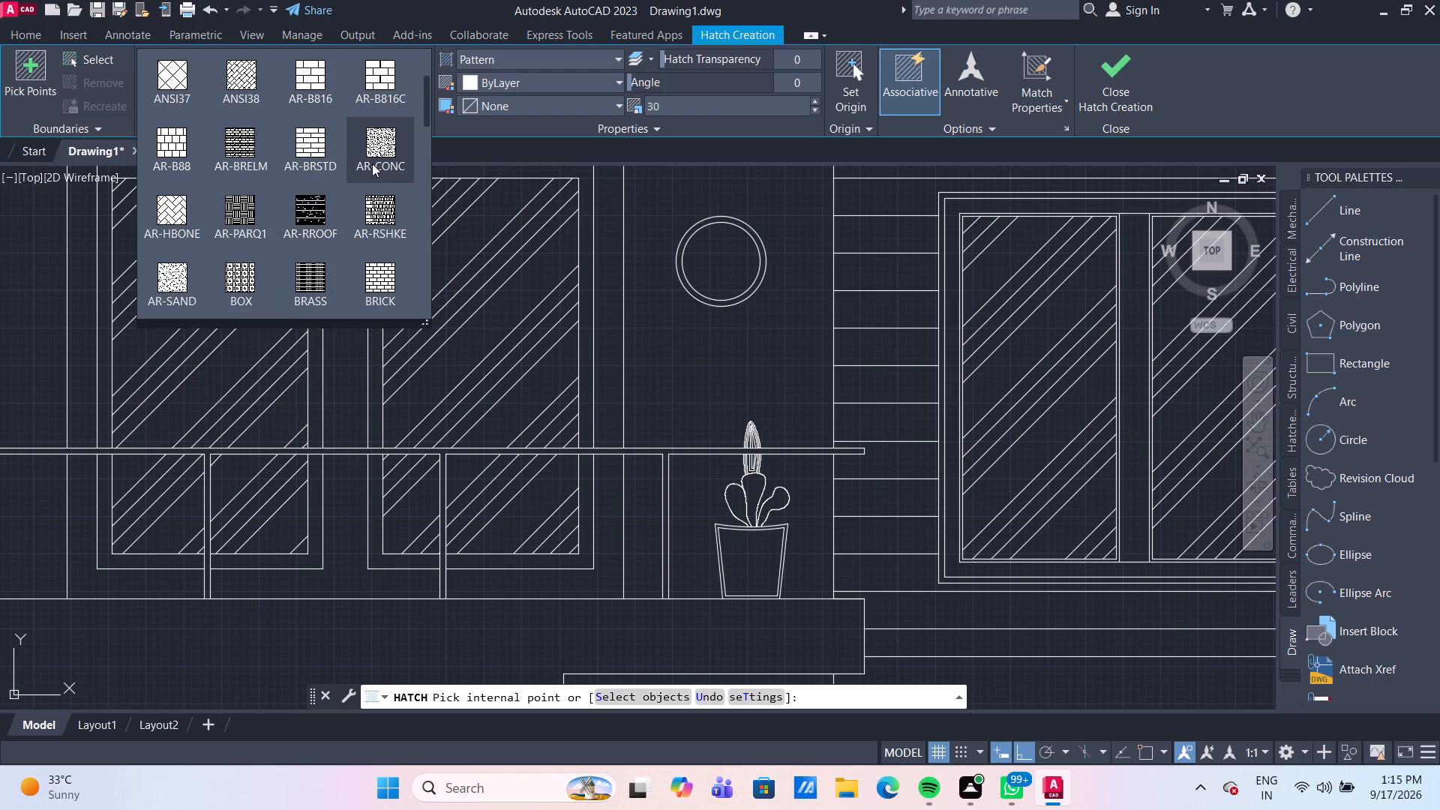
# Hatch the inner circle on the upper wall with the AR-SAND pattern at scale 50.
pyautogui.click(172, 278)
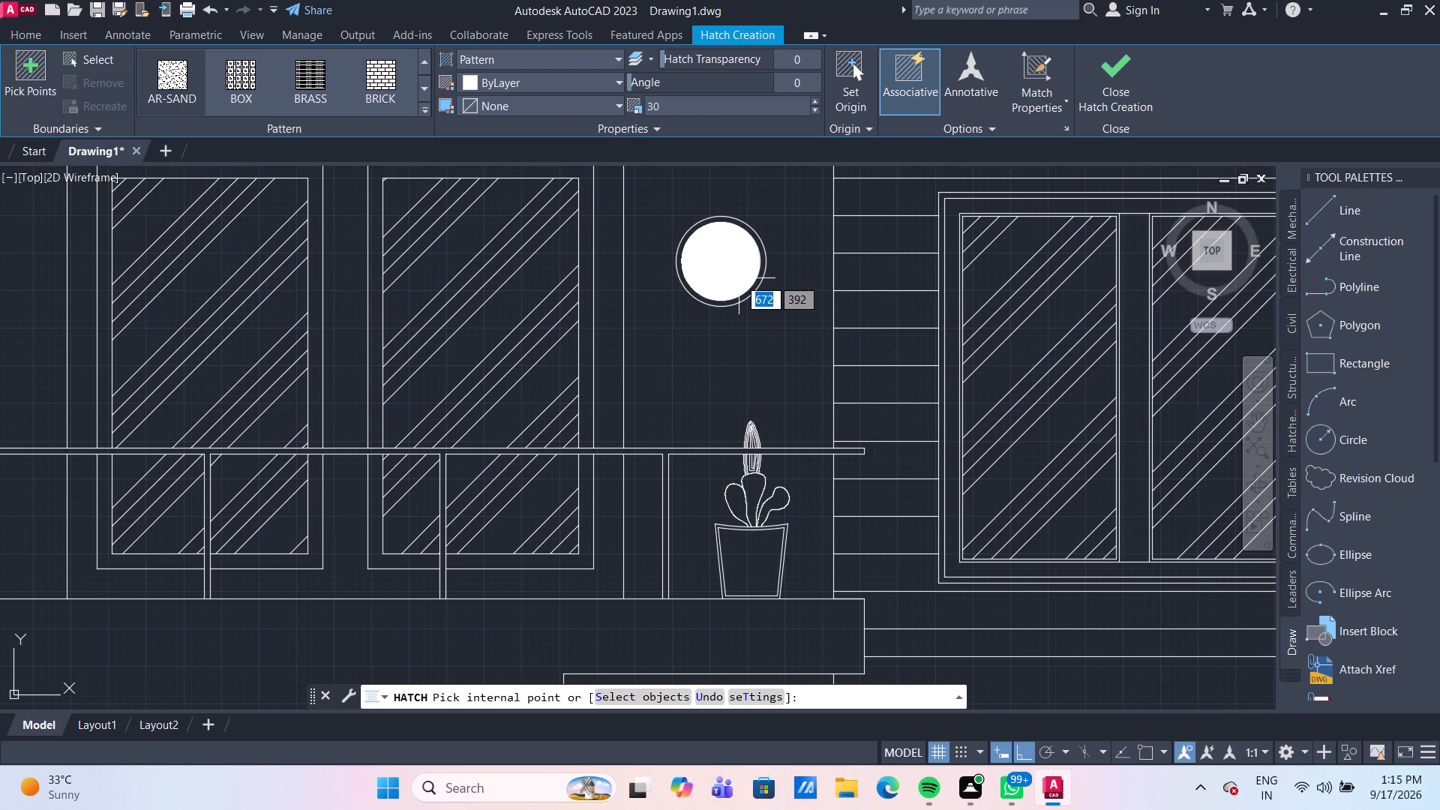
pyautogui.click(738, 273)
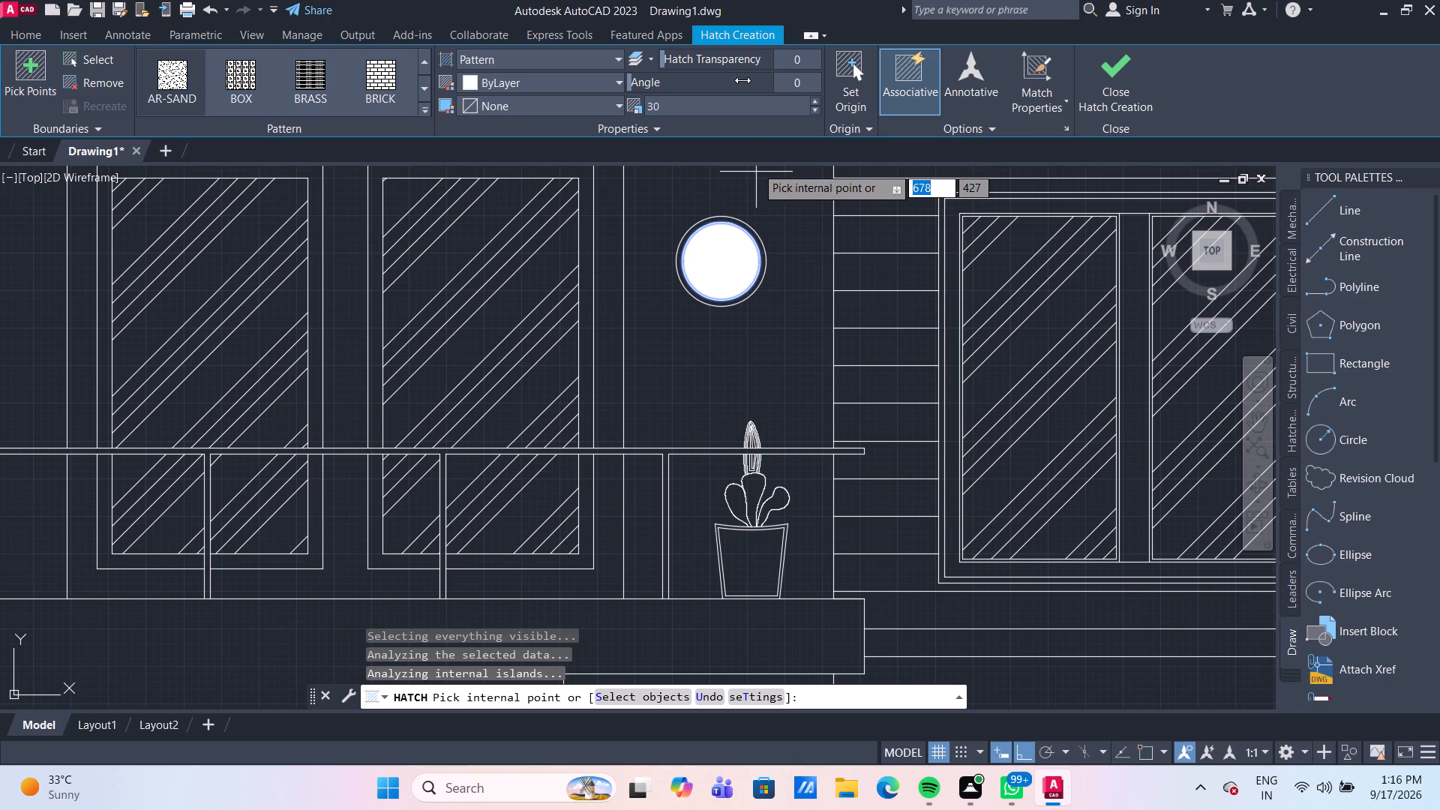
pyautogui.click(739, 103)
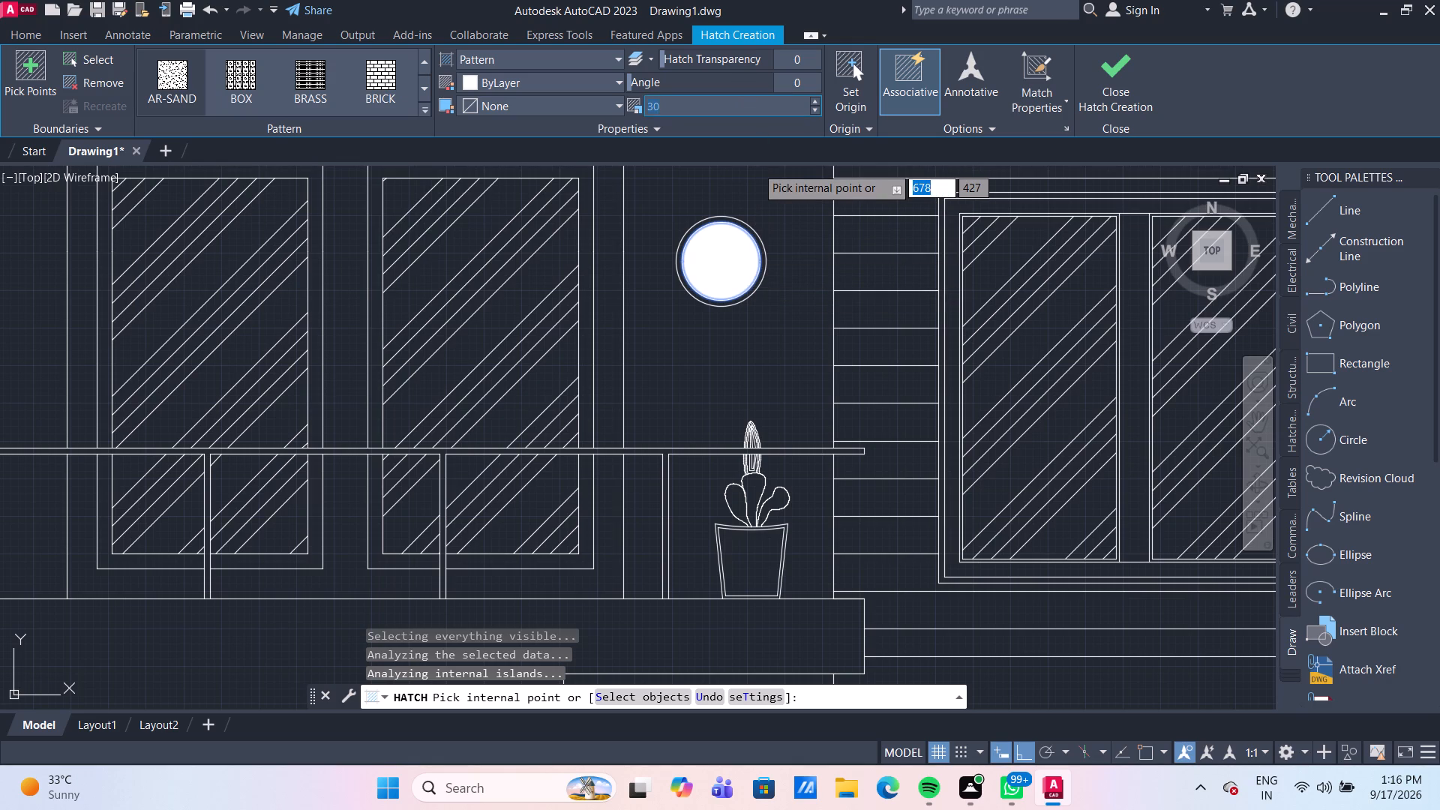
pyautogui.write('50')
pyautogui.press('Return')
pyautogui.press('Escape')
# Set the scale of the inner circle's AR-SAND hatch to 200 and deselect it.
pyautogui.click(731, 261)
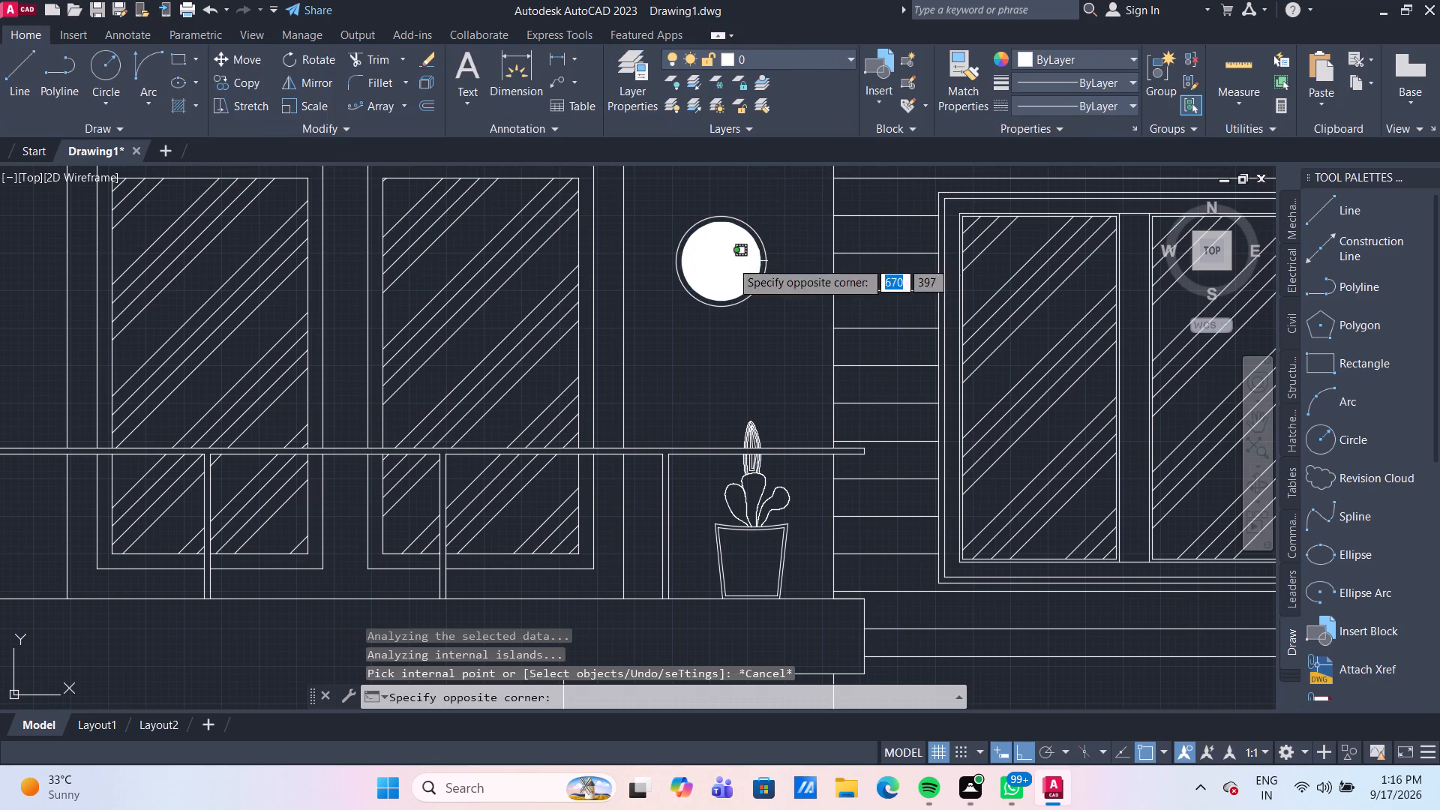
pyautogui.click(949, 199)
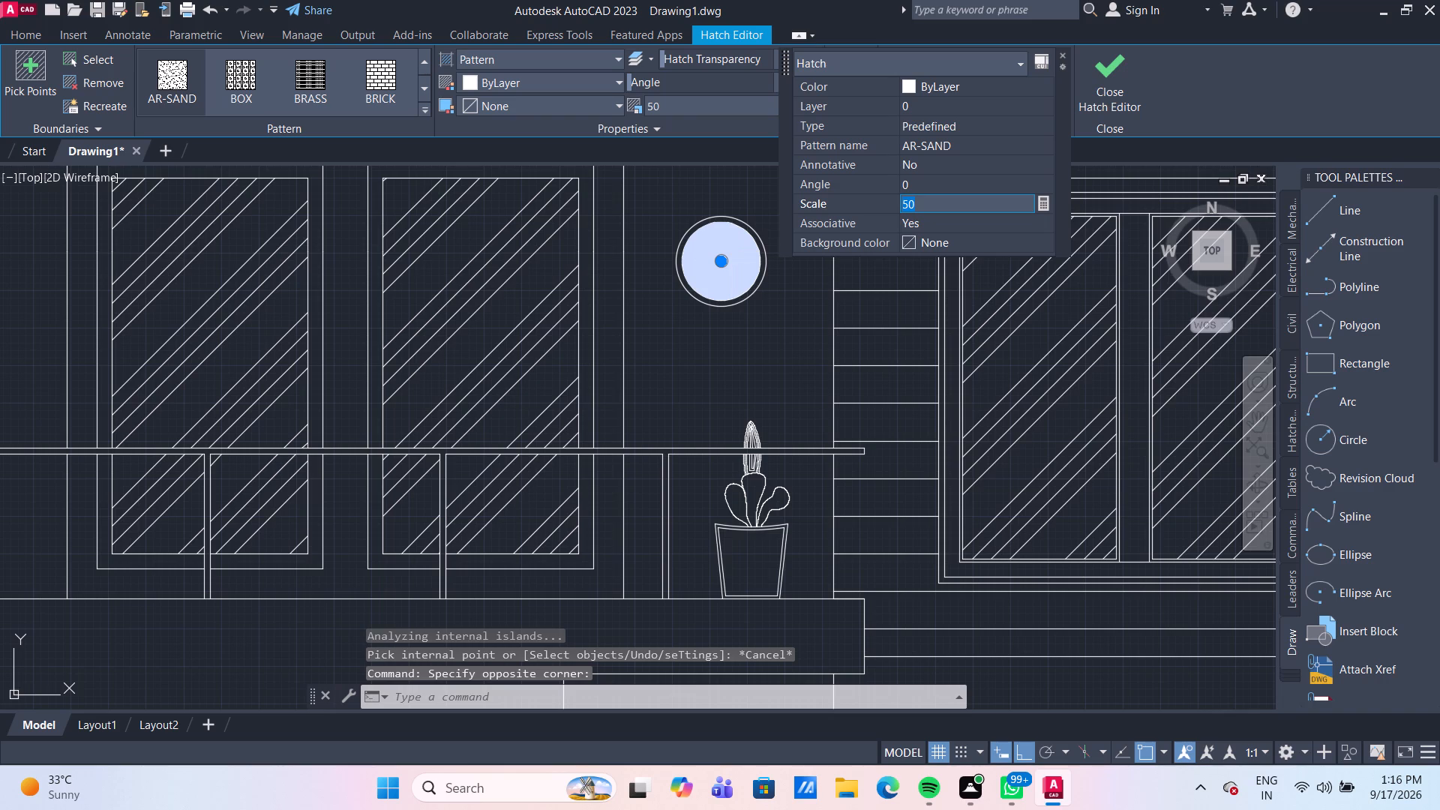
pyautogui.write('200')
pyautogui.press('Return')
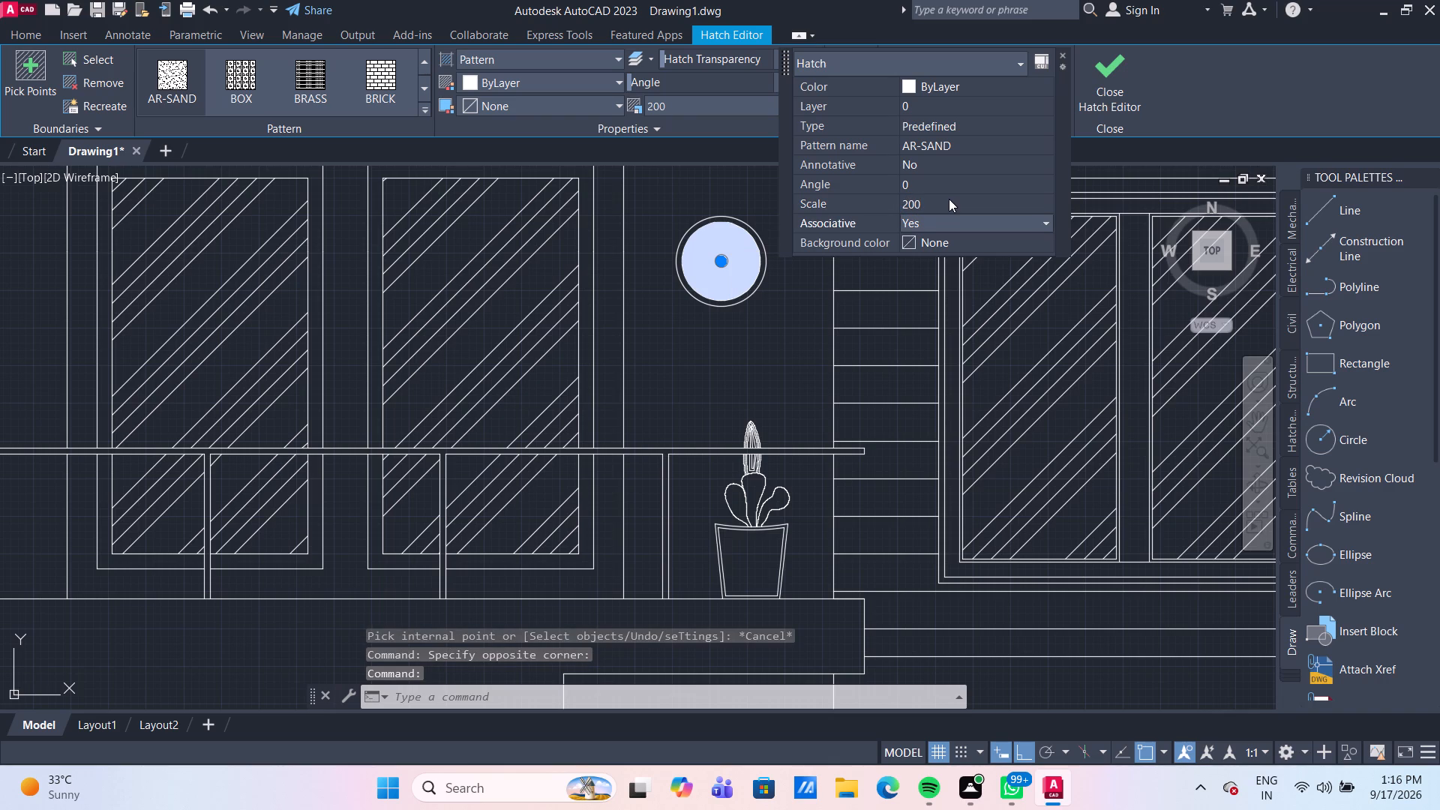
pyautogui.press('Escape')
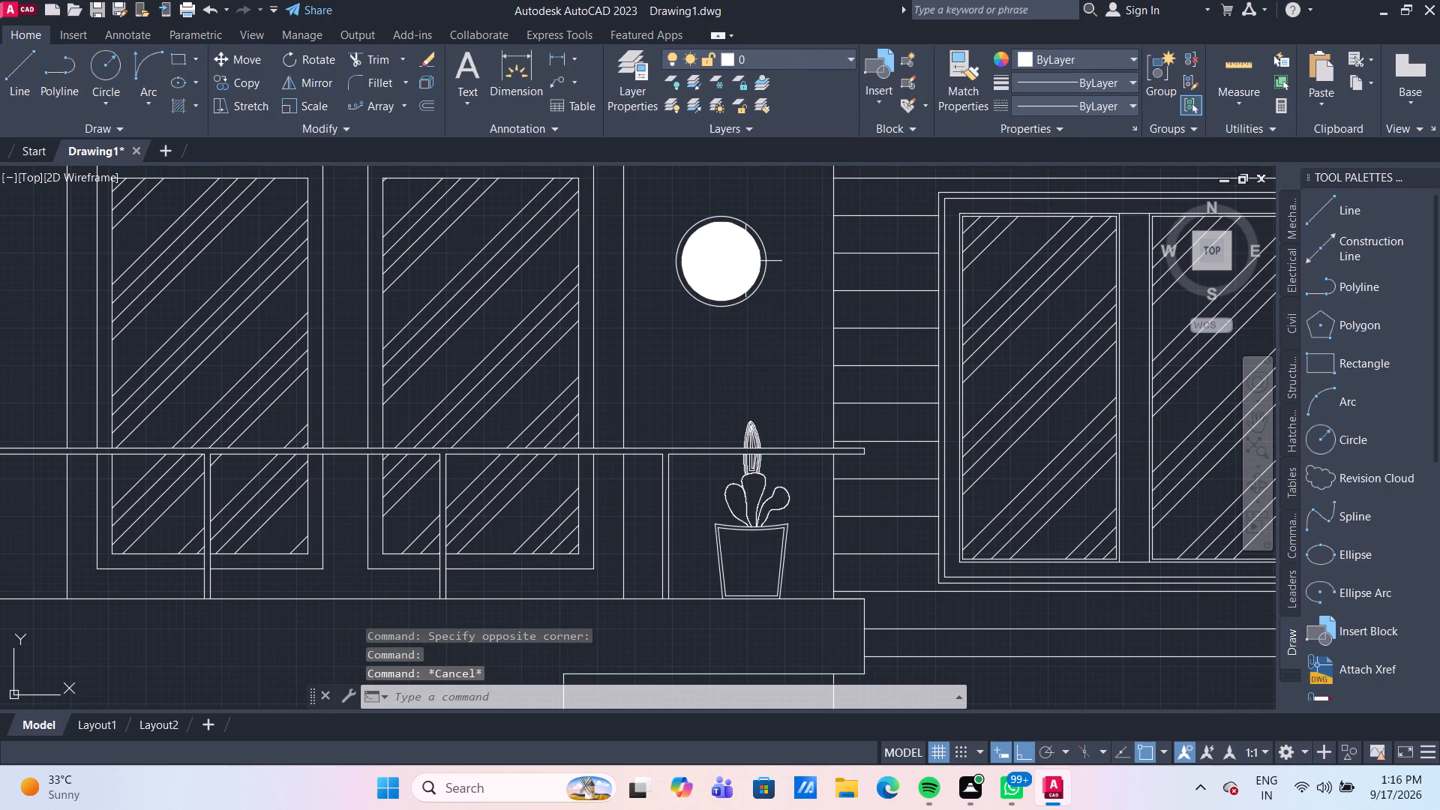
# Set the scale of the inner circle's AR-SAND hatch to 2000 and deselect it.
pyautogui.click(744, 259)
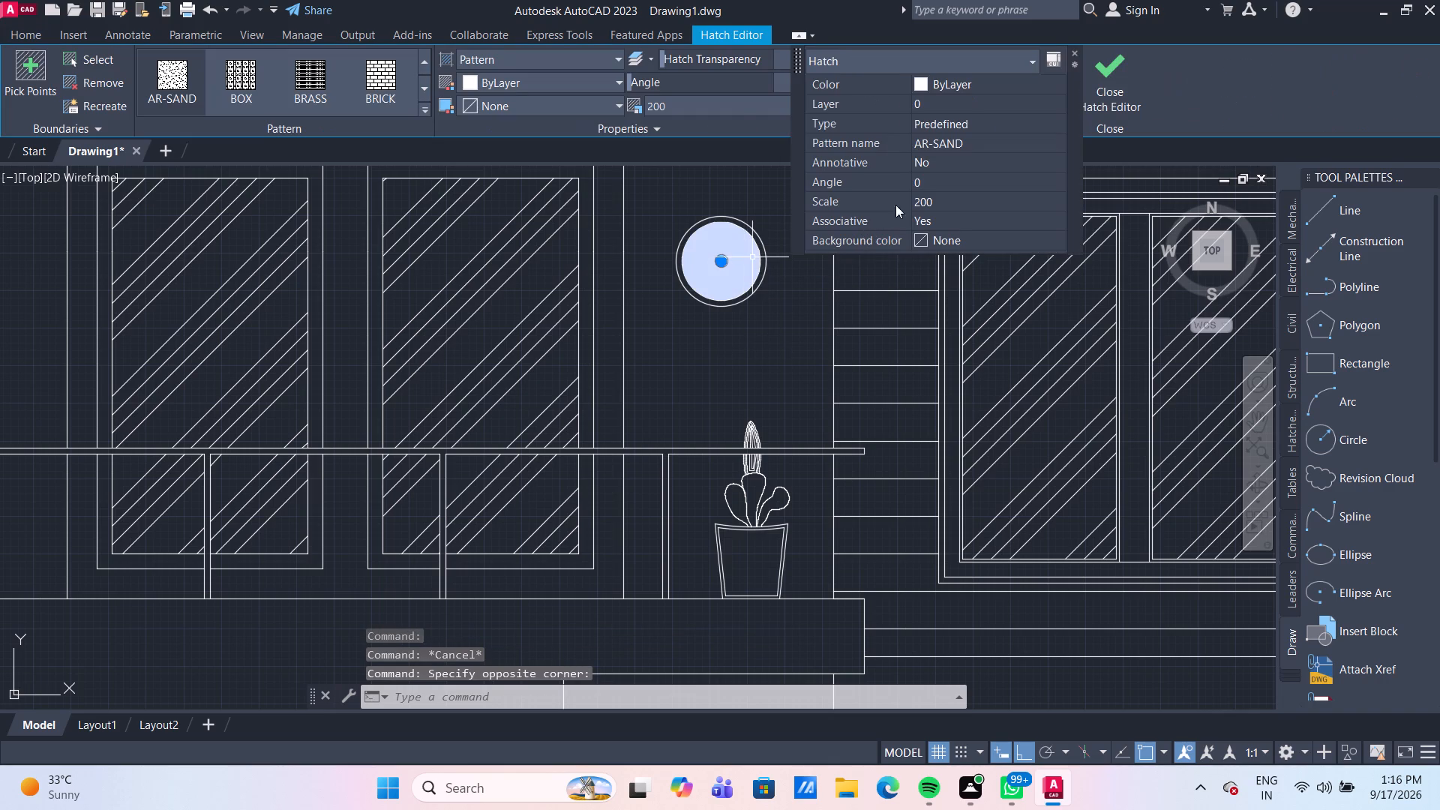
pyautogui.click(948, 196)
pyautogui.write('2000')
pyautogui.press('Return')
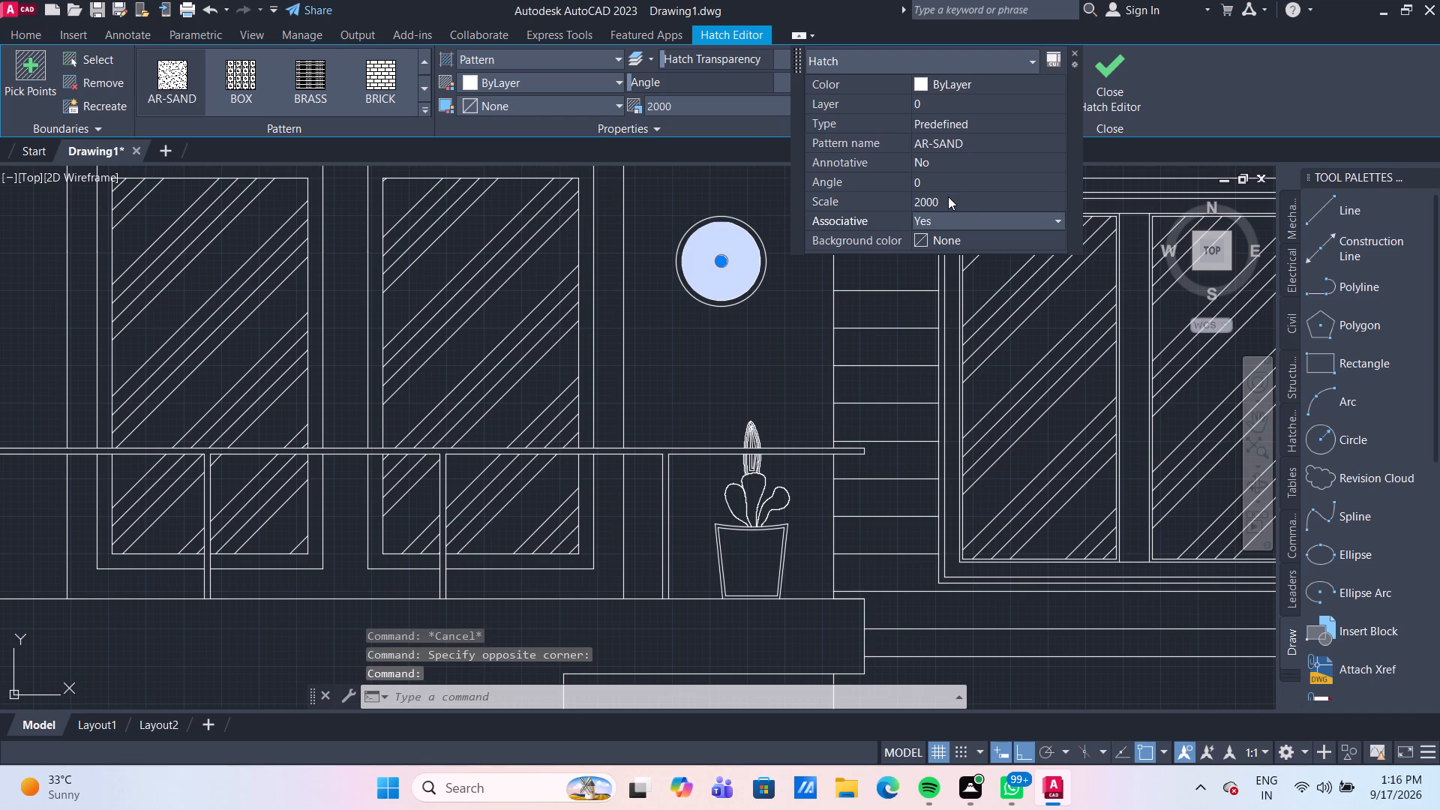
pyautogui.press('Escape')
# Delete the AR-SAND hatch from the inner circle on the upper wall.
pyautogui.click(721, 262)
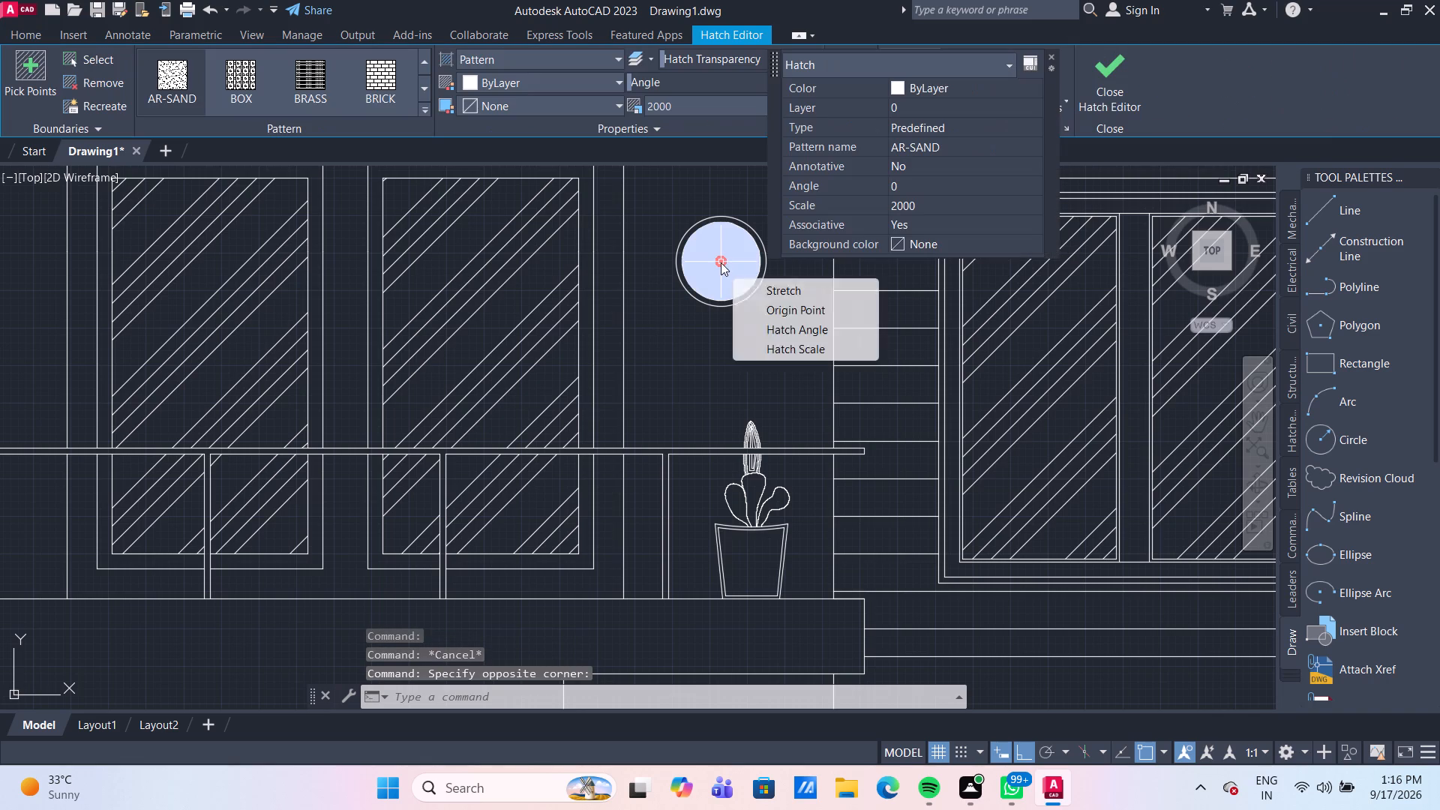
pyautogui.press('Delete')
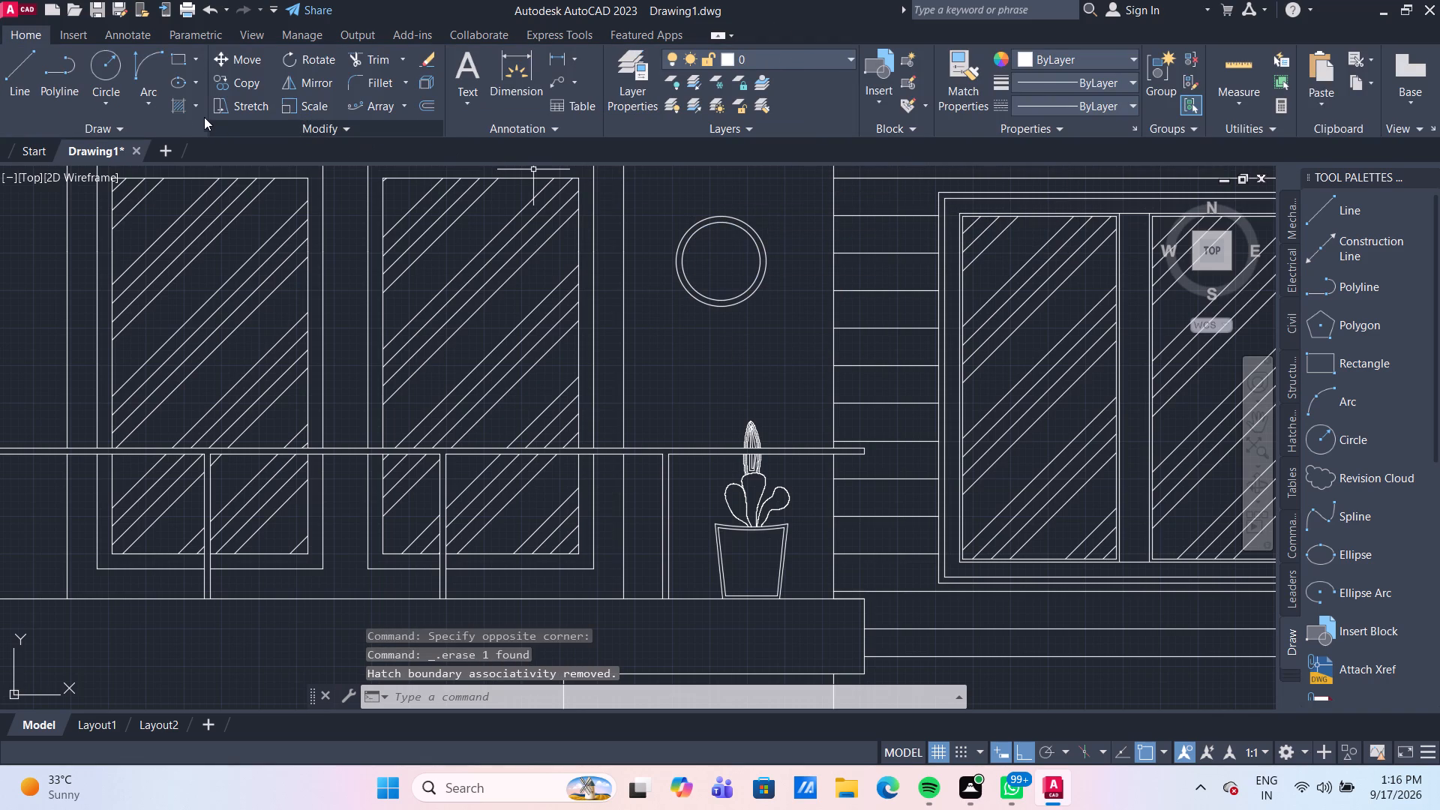
# Hatch the inner circle on the upper wall with the HONEY pattern at scale 5.
pyautogui.click(181, 111)
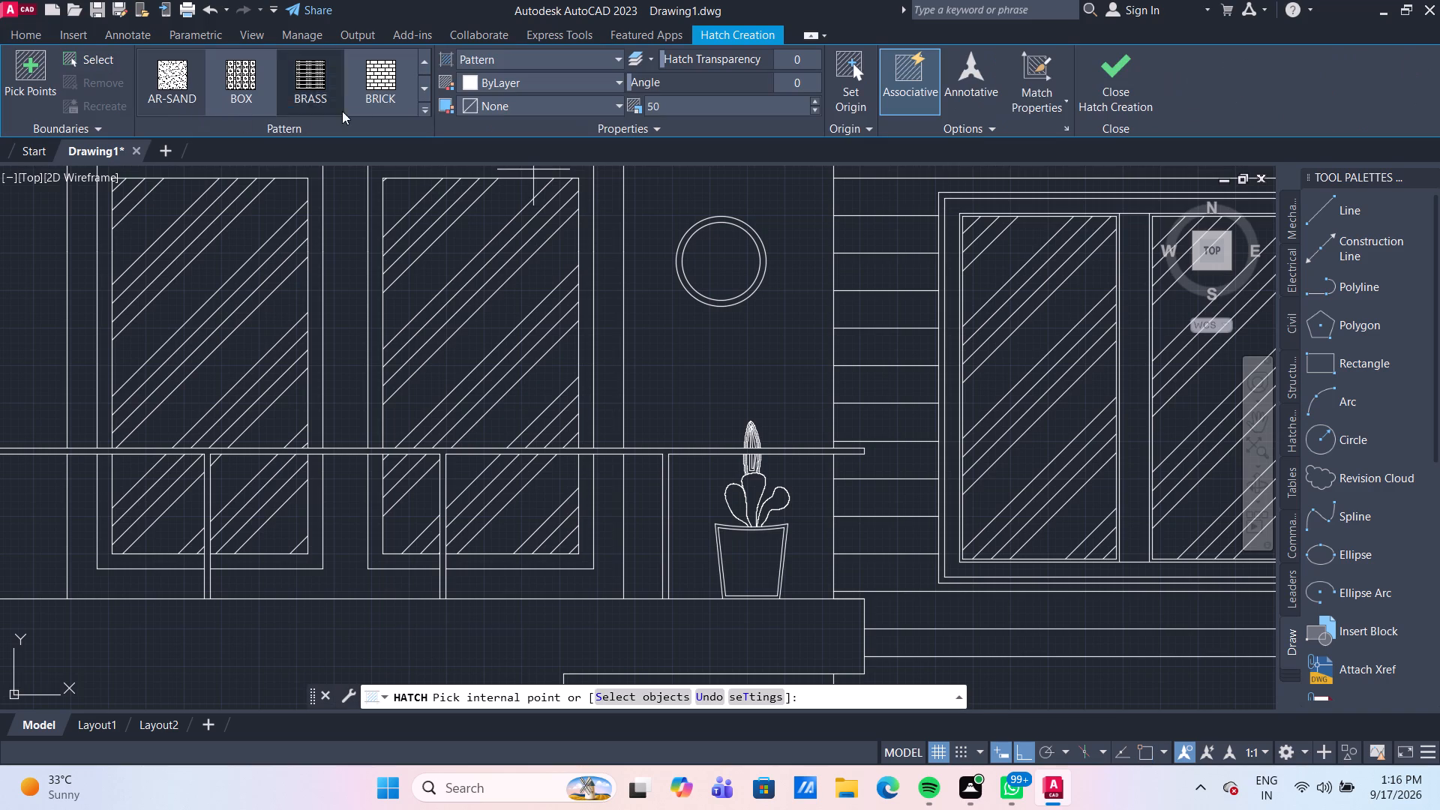
pyautogui.click(427, 103)
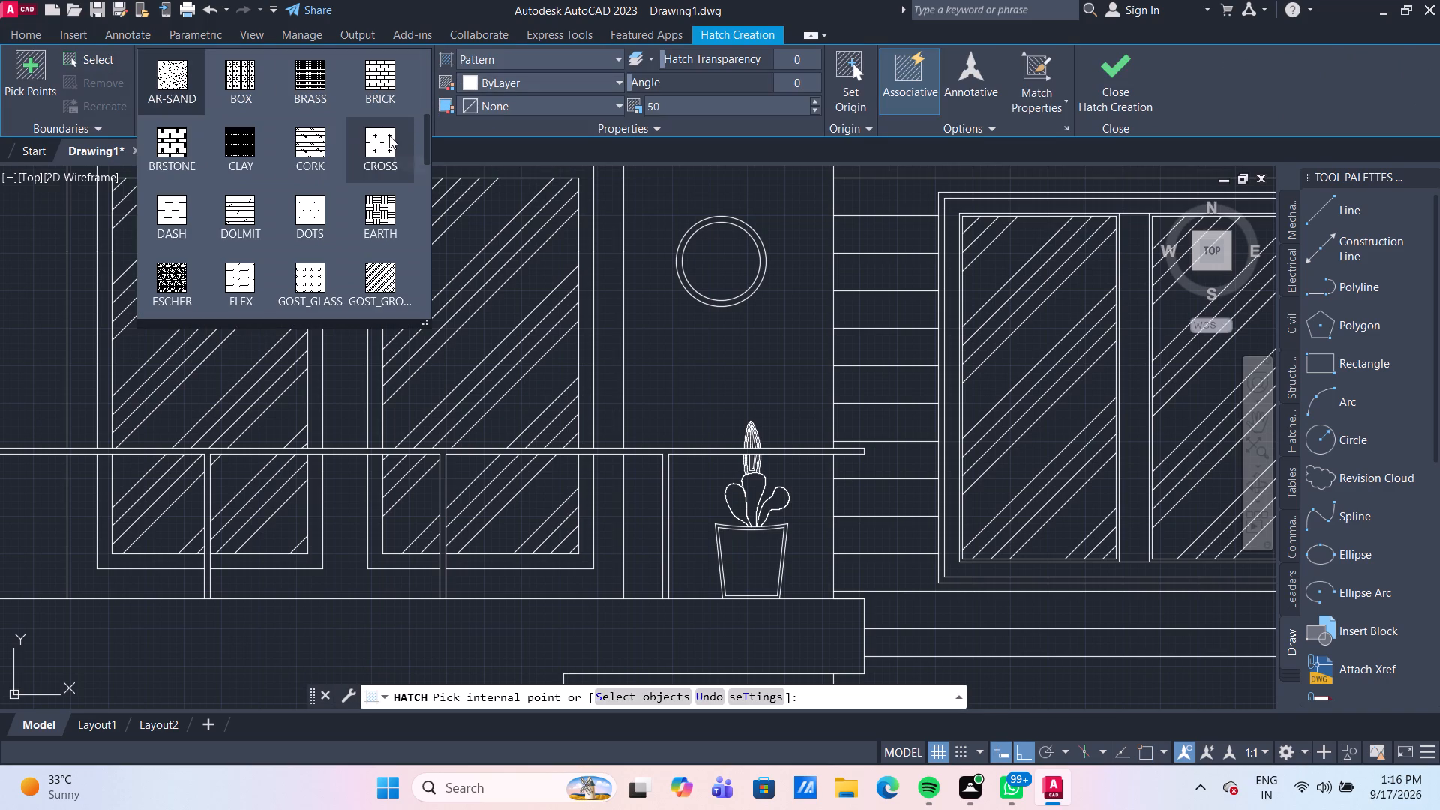
pyautogui.scroll(-2, 389, 136)
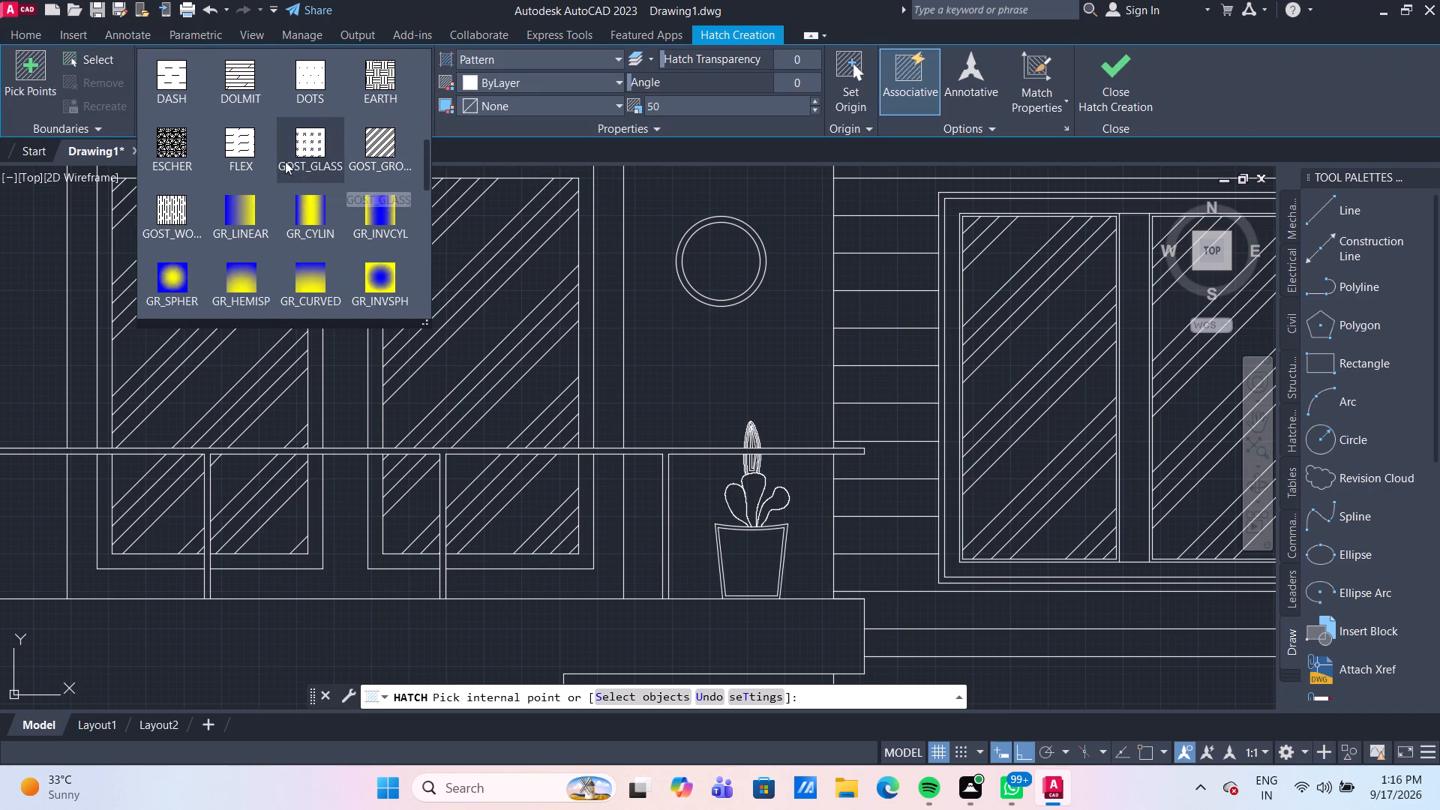
pyautogui.scroll(-3, 219, 157)
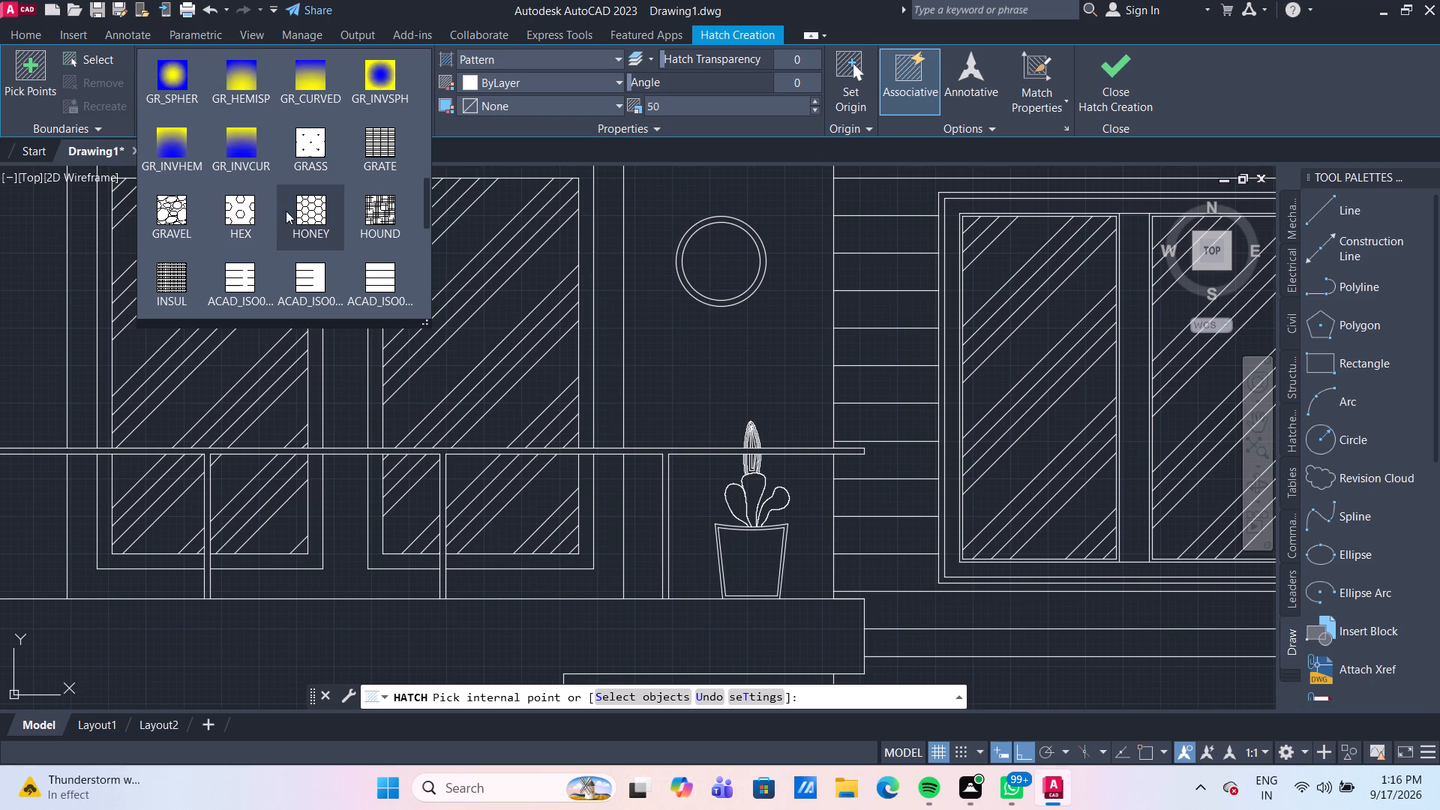
pyautogui.scroll(-2, 316, 157)
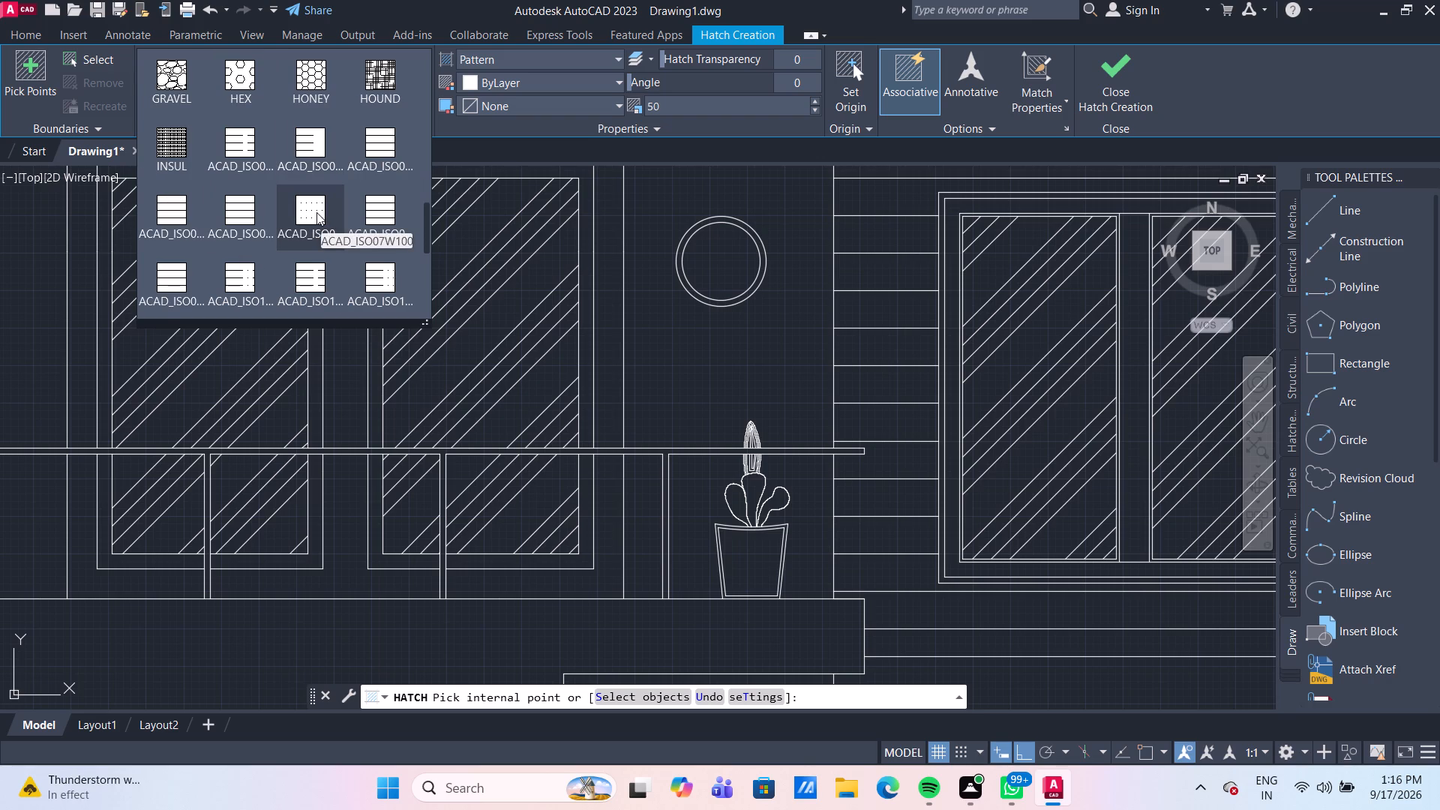
pyautogui.click(319, 85)
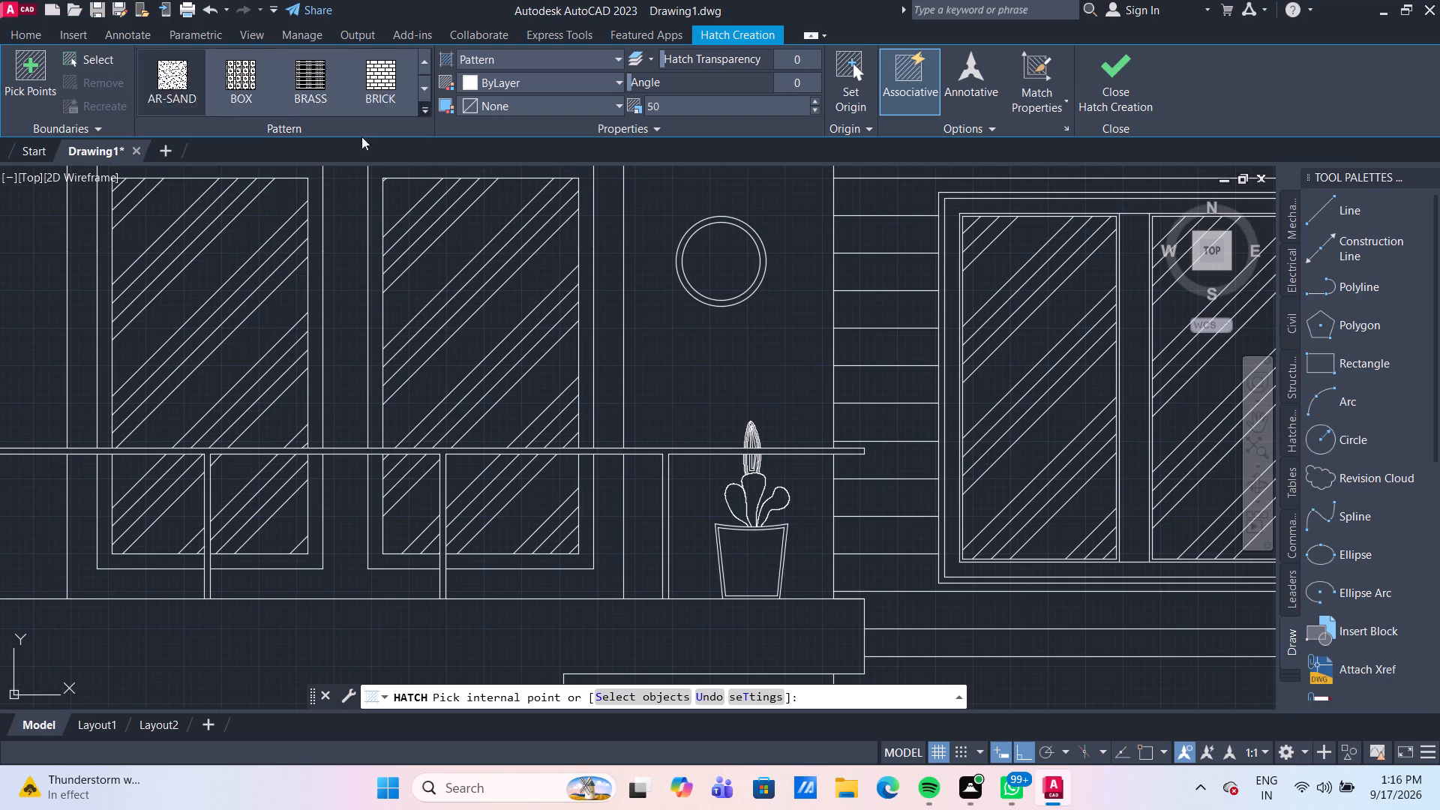
pyautogui.click(732, 254)
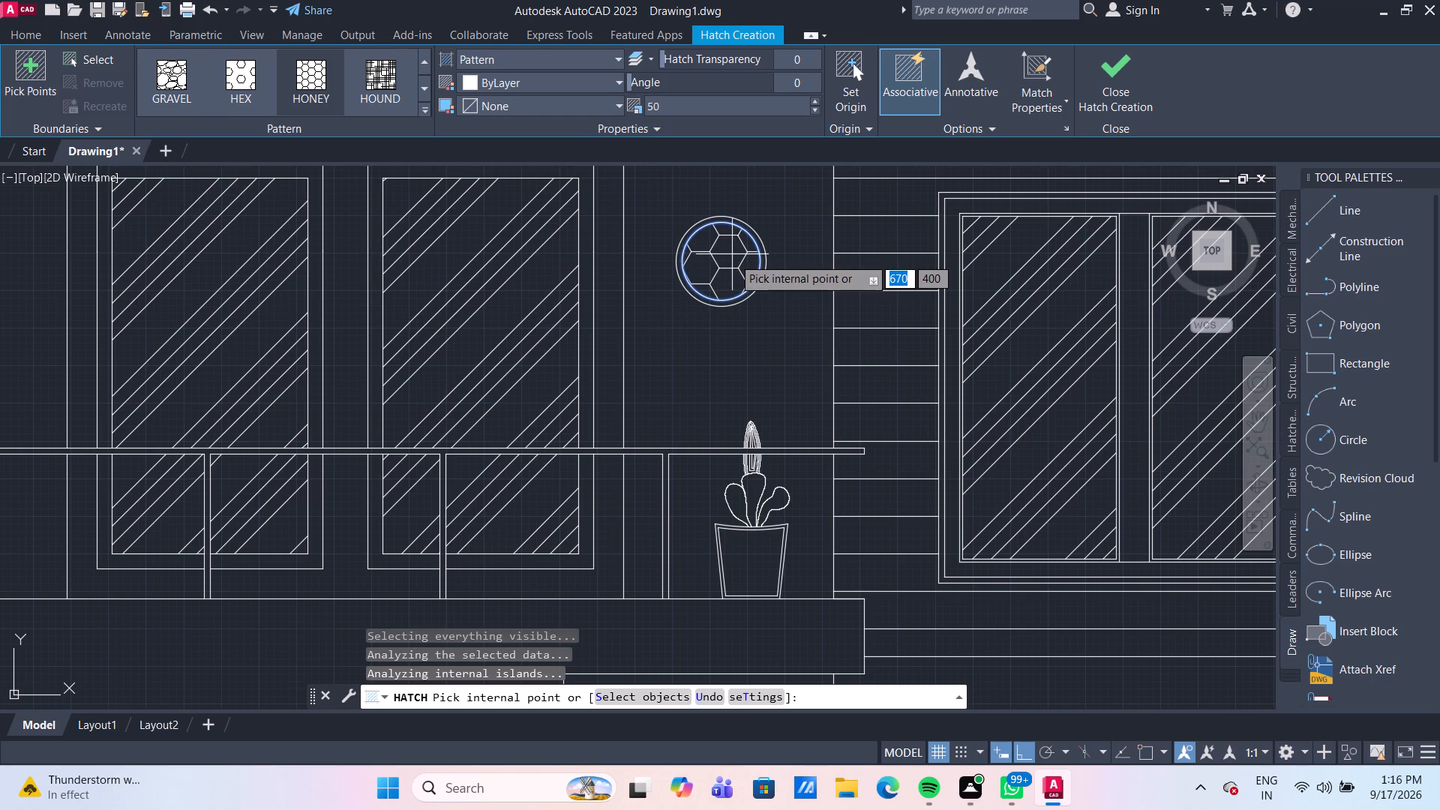
pyautogui.click(708, 104)
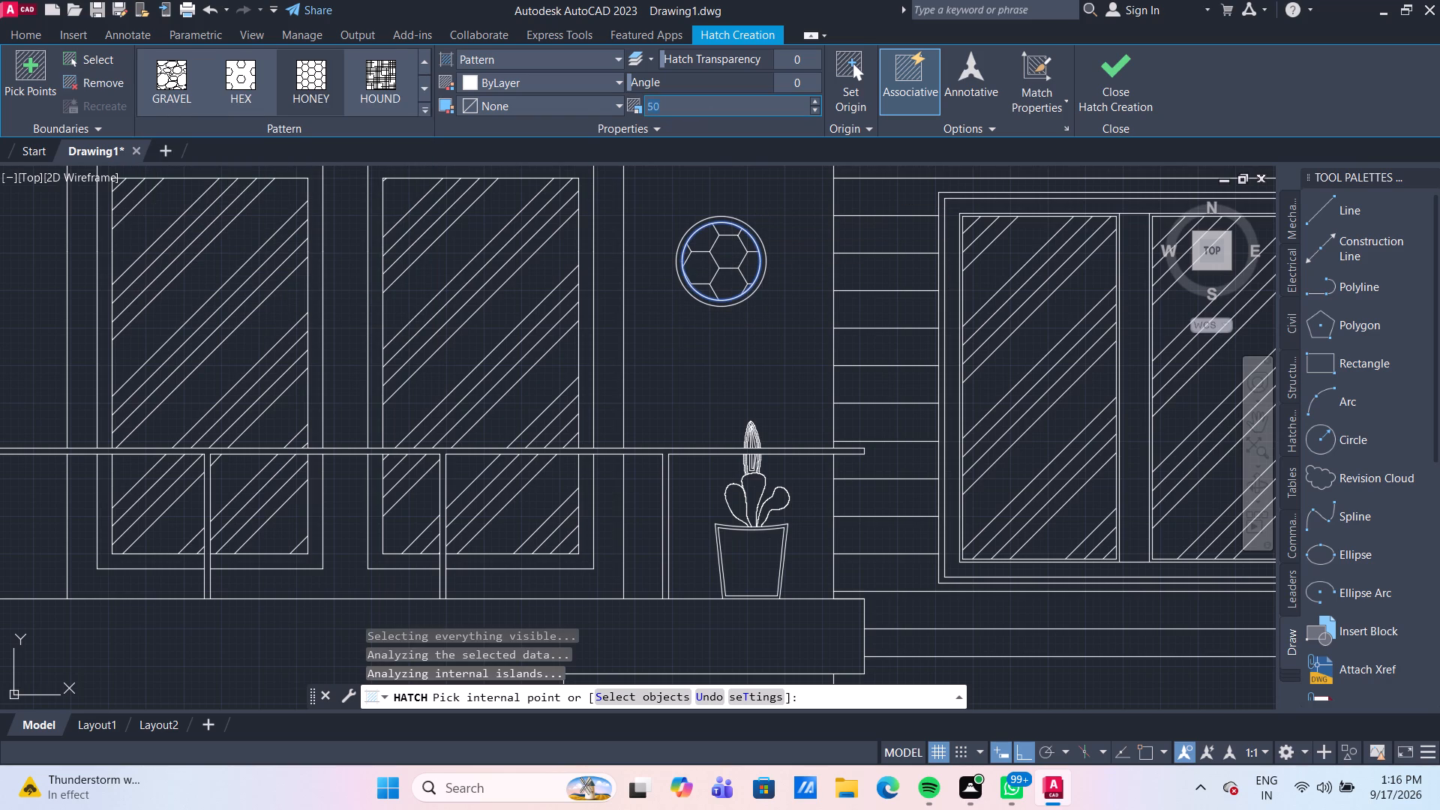
pyautogui.press('5')
pyautogui.press('Return')
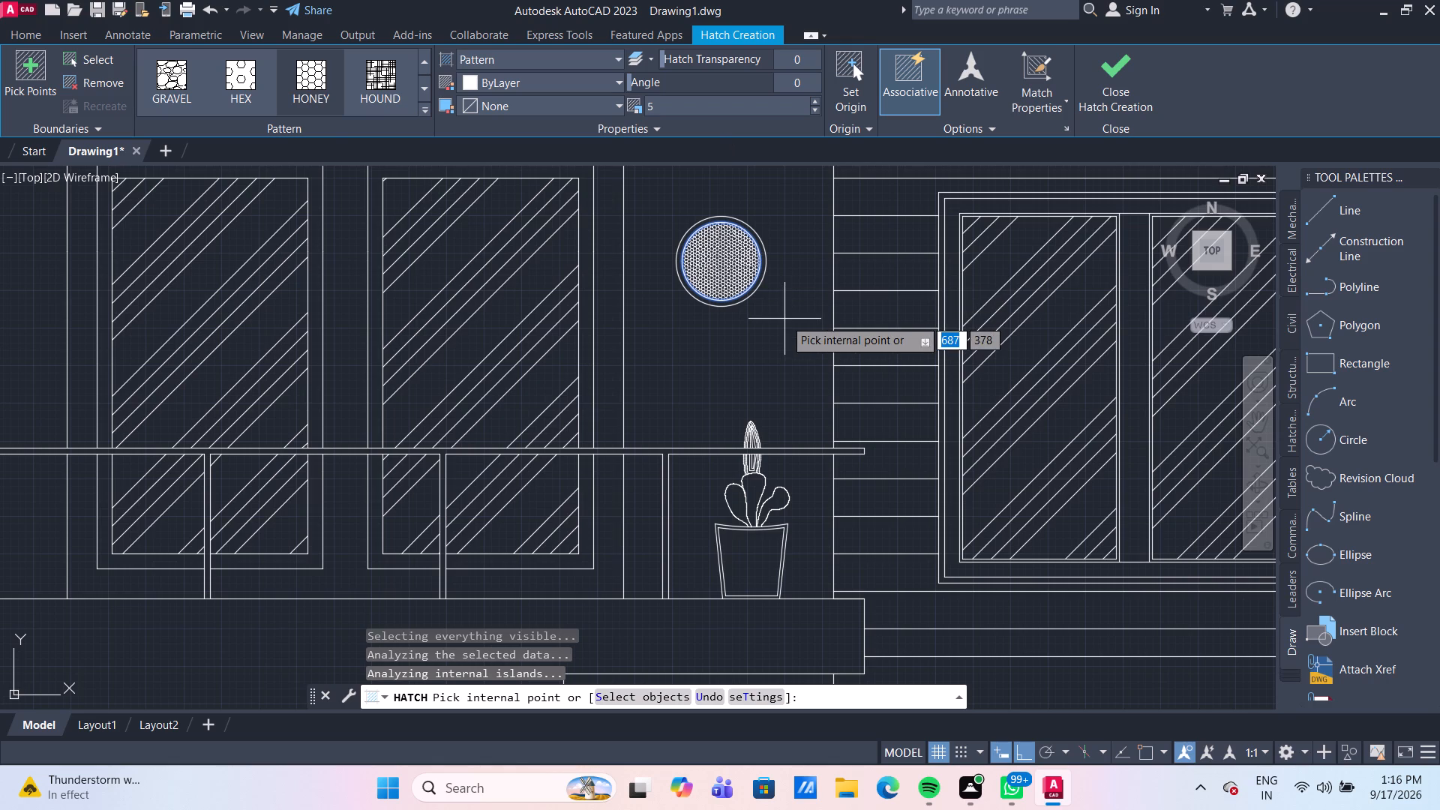
pyautogui.press('Escape')
# Set the inner circle's HONEY hatch colour to index colour 251 and deselect it.
pyautogui.scroll(2, 742, 277)
pyautogui.scroll(-4, 742, 277)
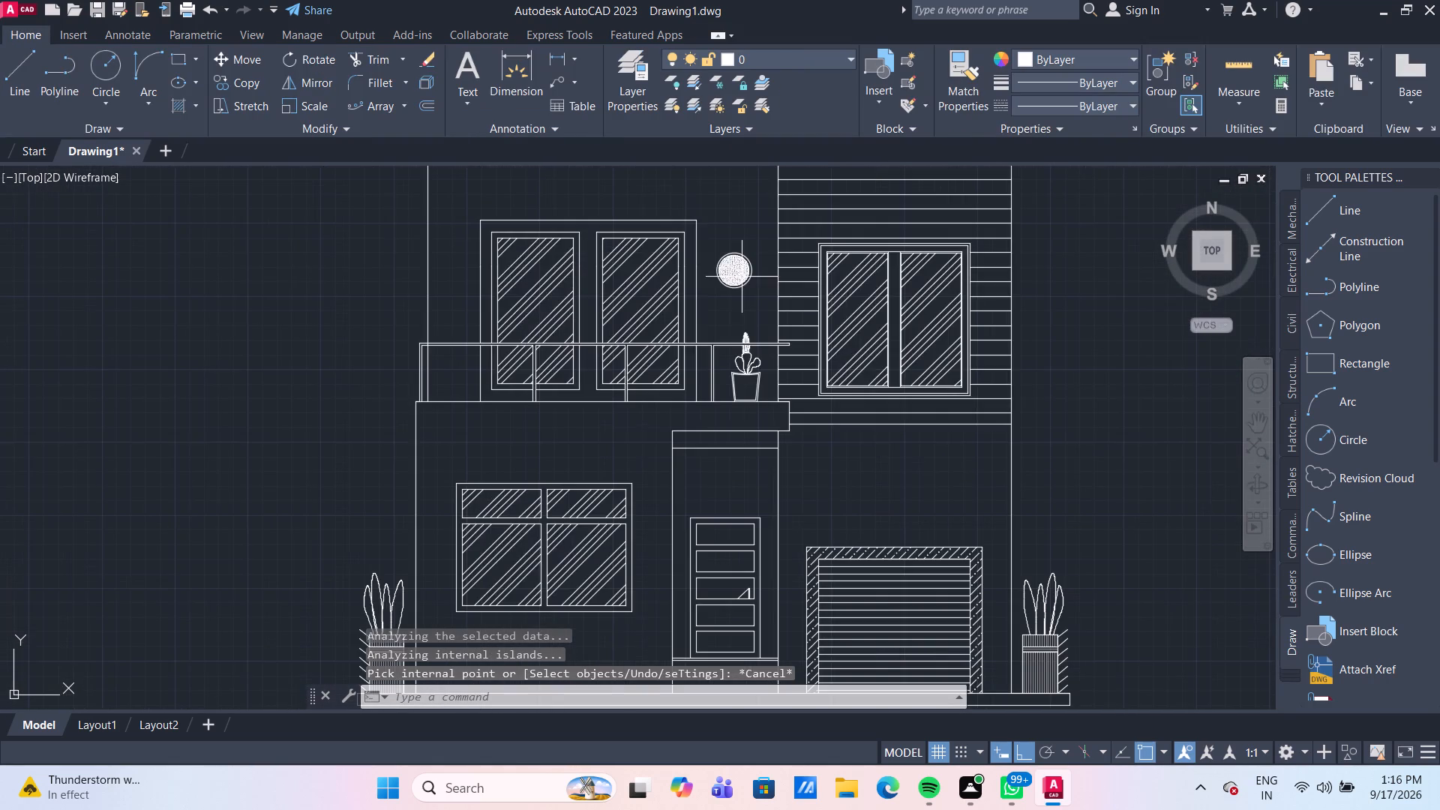
pyautogui.scroll(2, 744, 259)
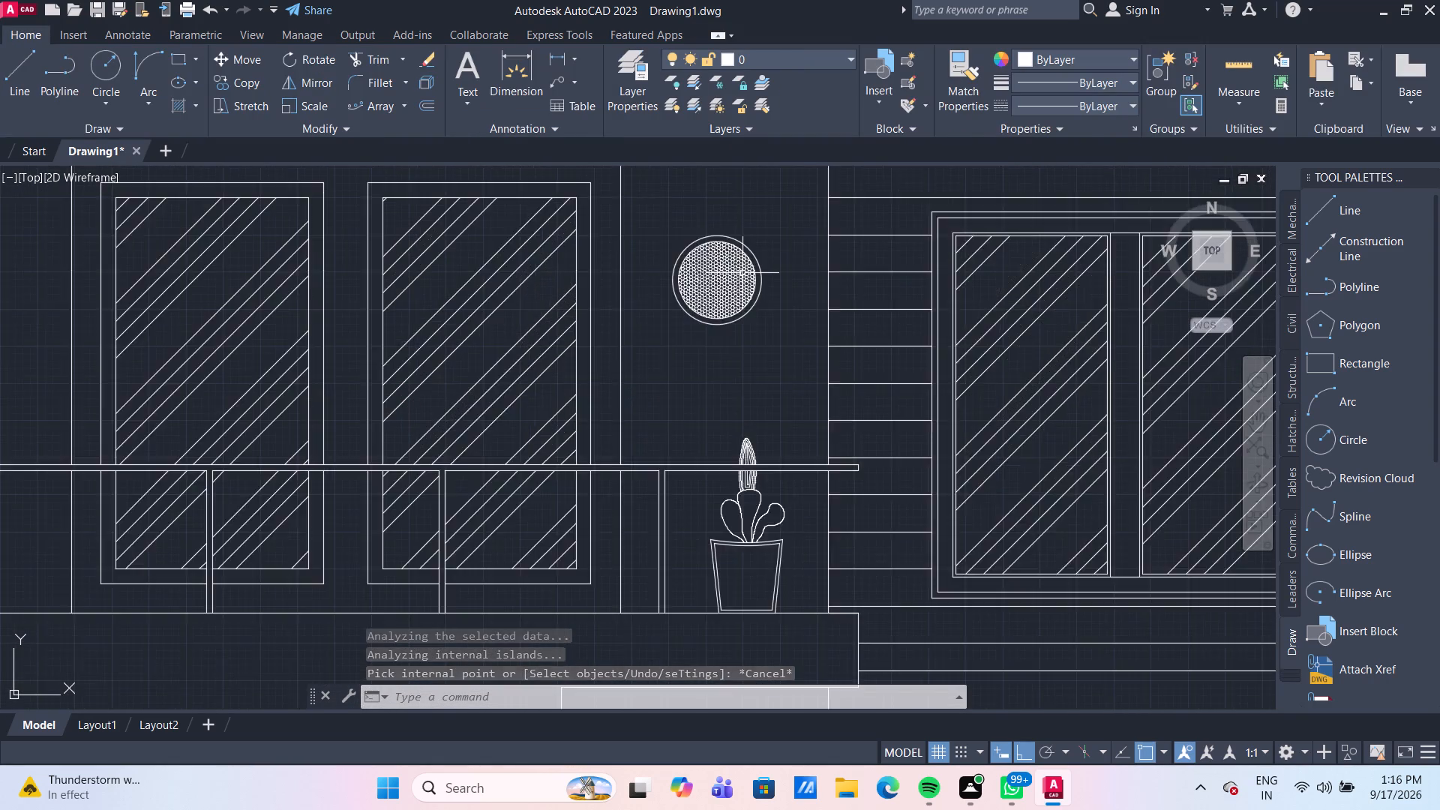
pyautogui.scroll(1, 742, 273)
pyautogui.click(694, 286)
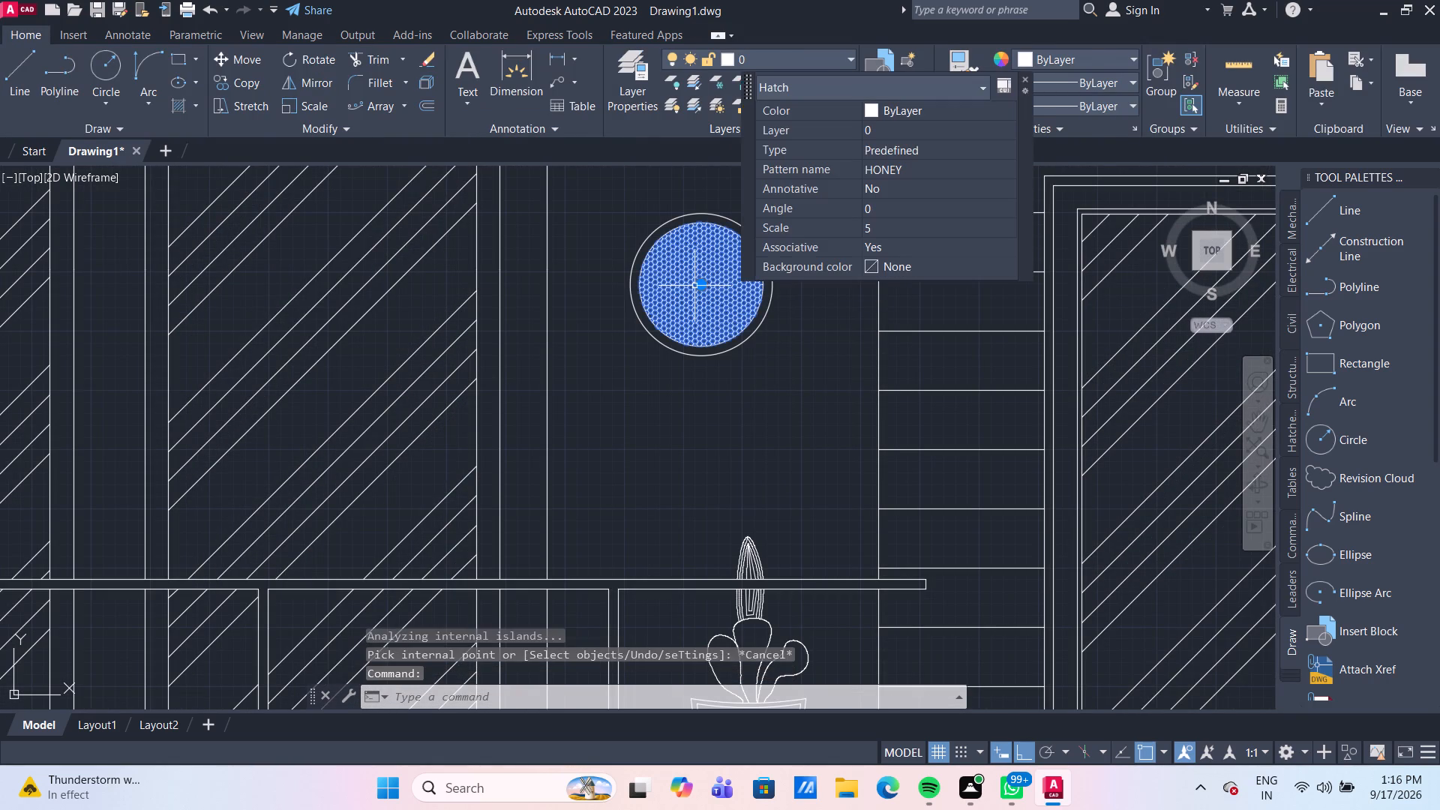
pyautogui.click(880, 112)
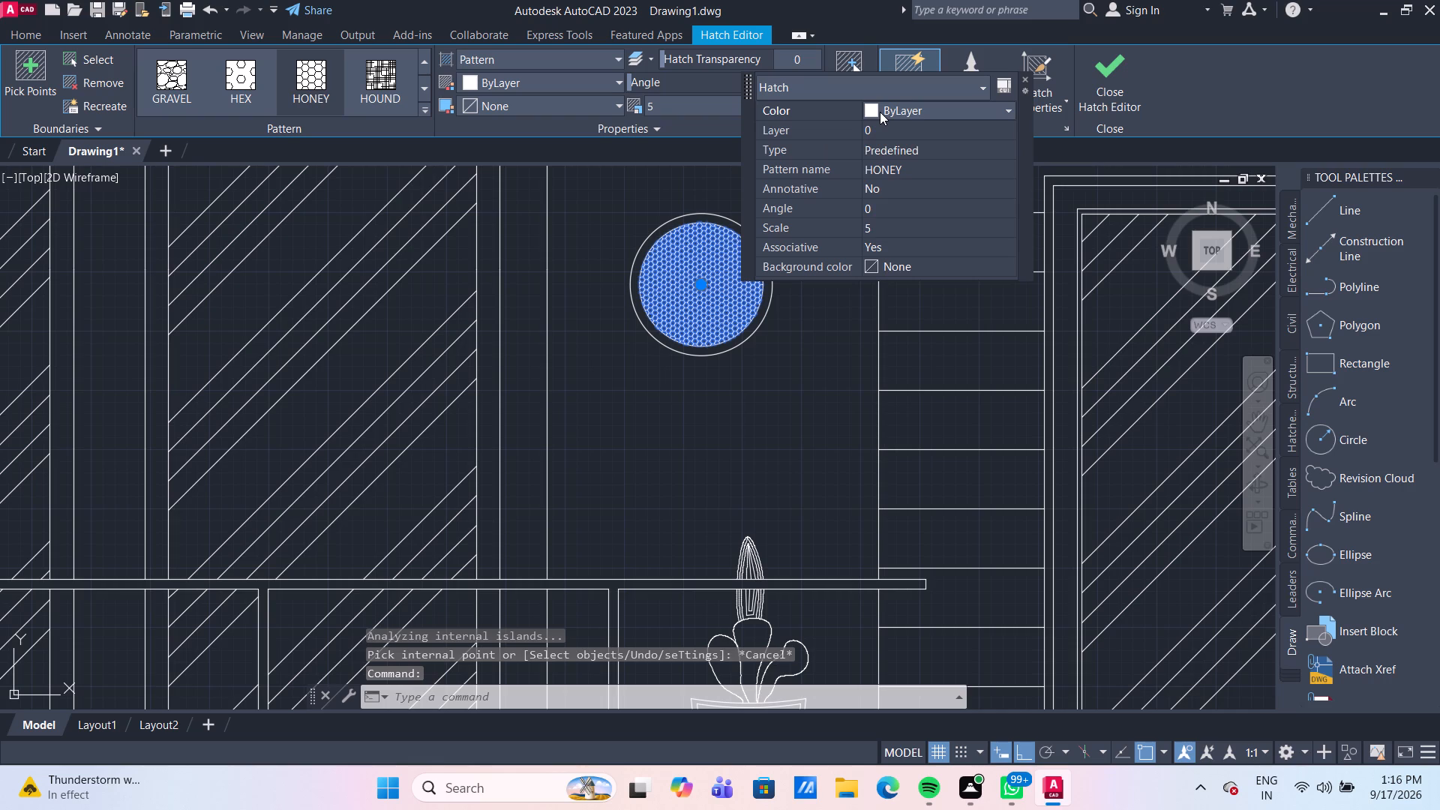
pyautogui.click(880, 112)
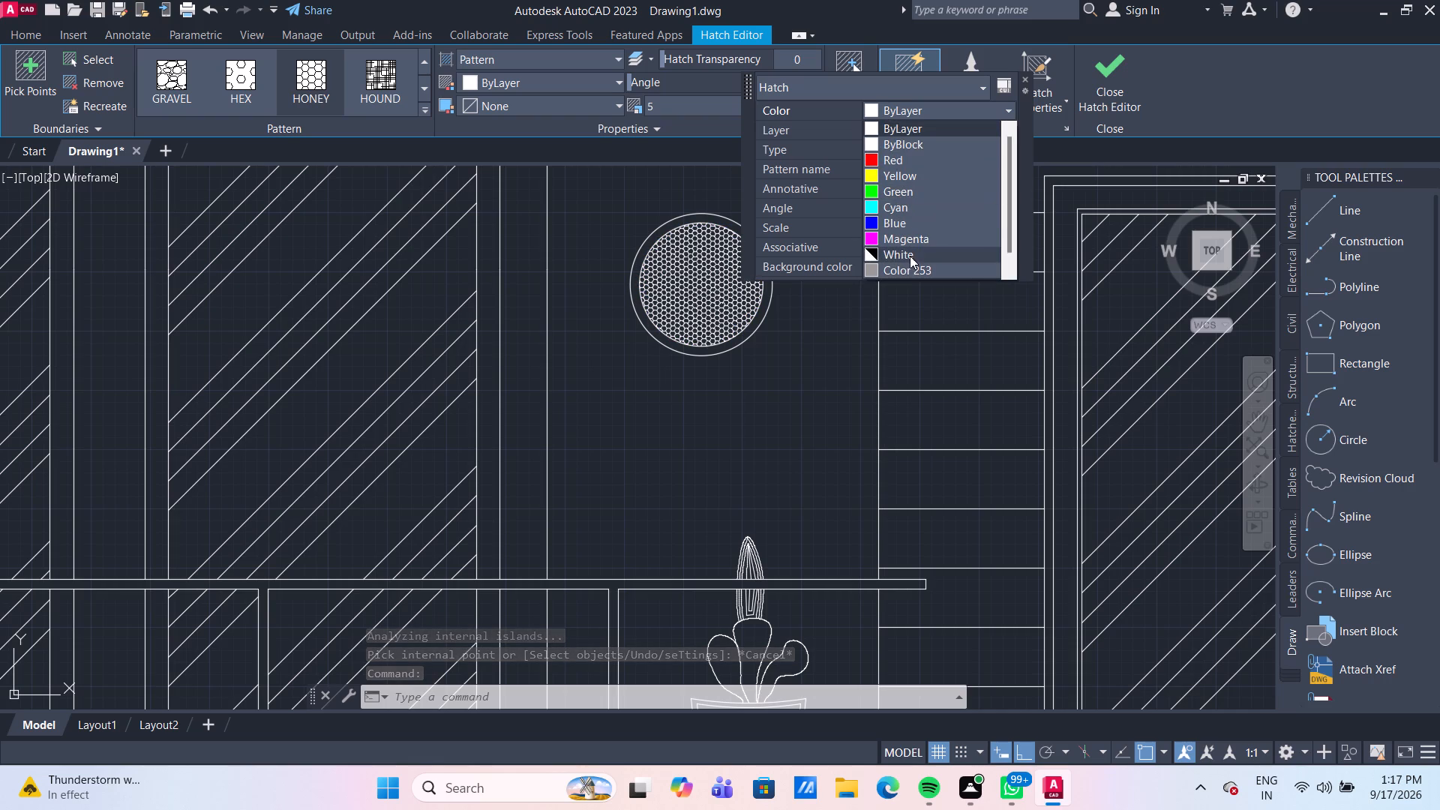
pyautogui.scroll(-2, 922, 259)
pyautogui.click(925, 268)
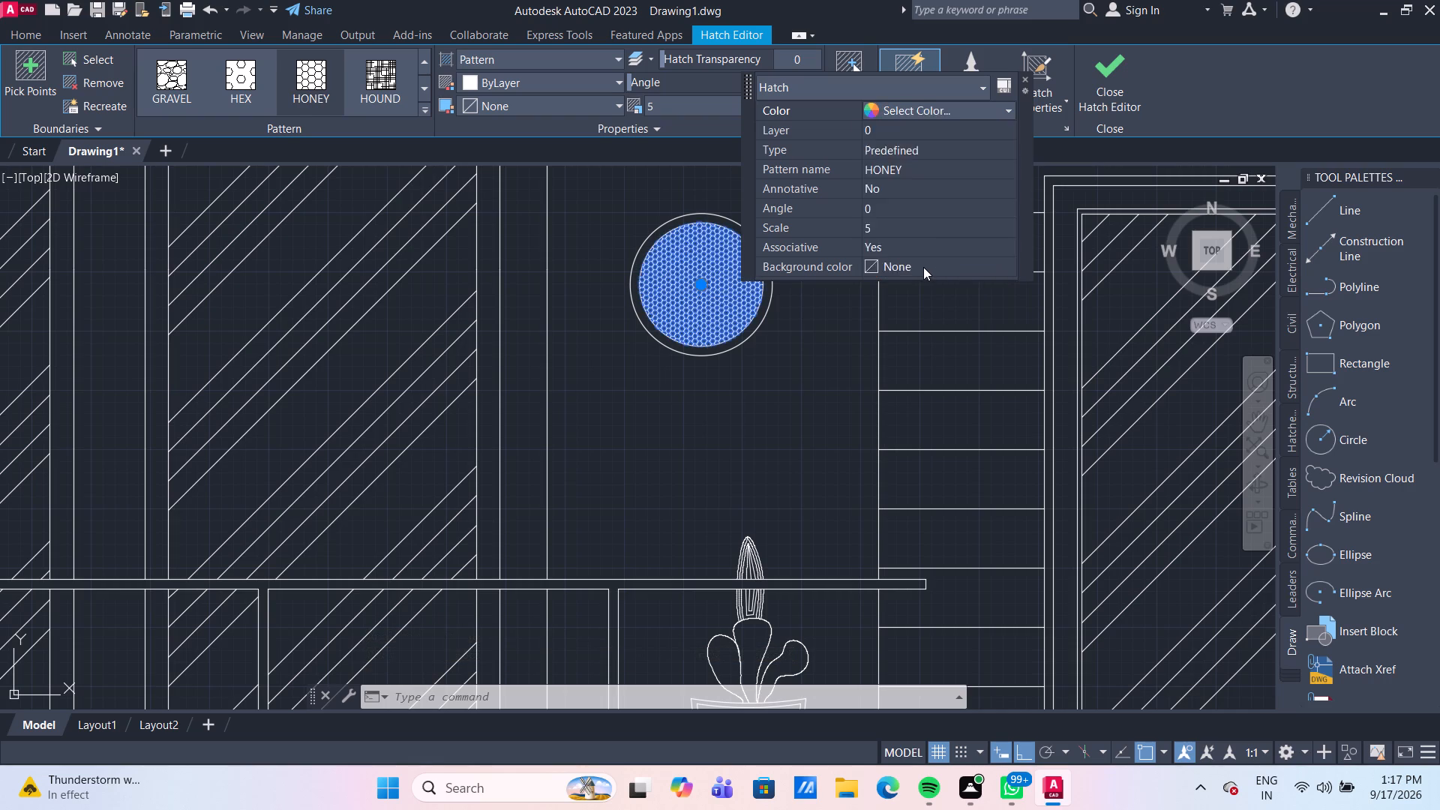
pyautogui.click(79, 499)
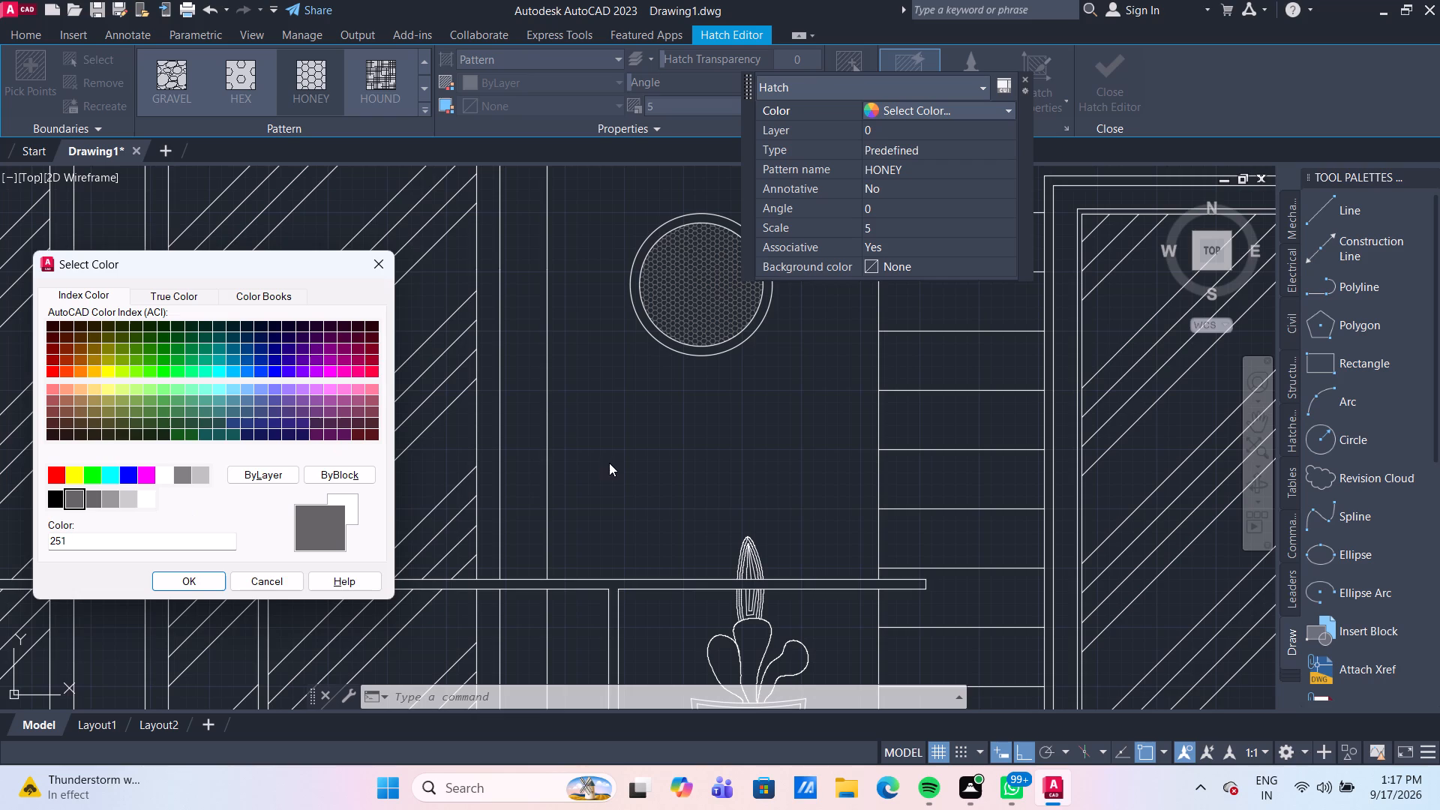
pyautogui.click(200, 588)
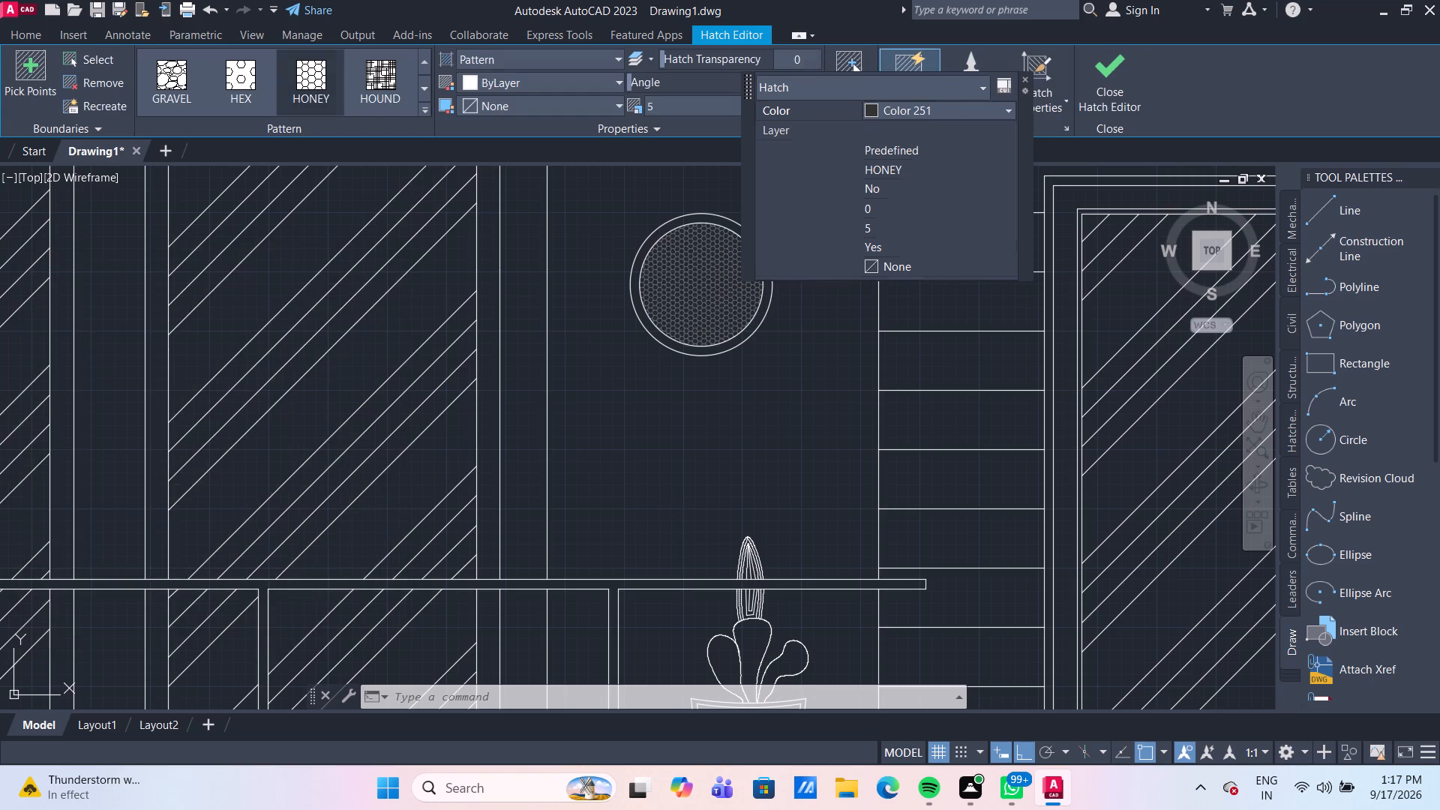
pyautogui.scroll(-3, 671, 457)
pyautogui.press('Escape')
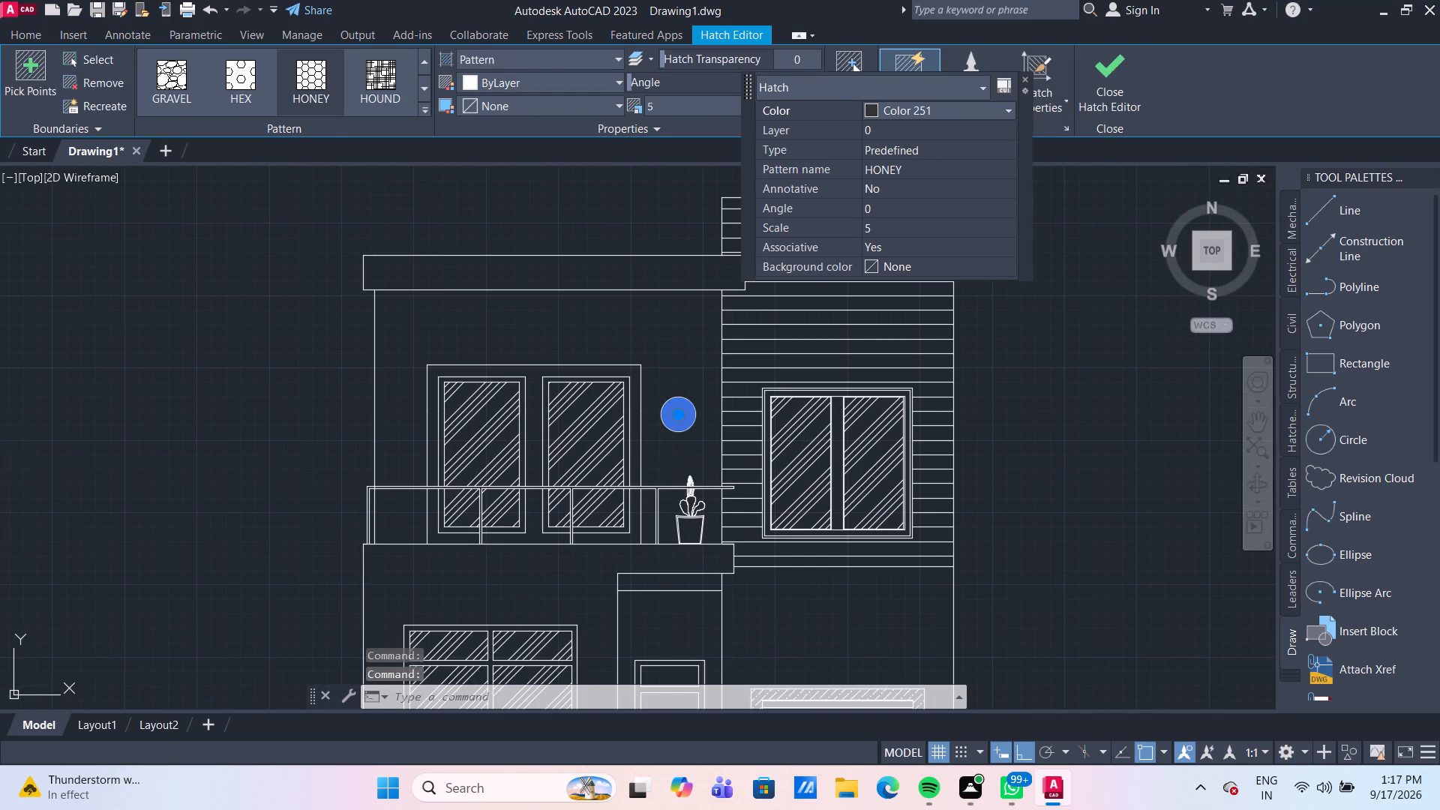
# Open the inner circle's hatch in Hatch Edit, examine the available predefined patterns, and cancel the edit.
pyautogui.scroll(2, 705, 441)
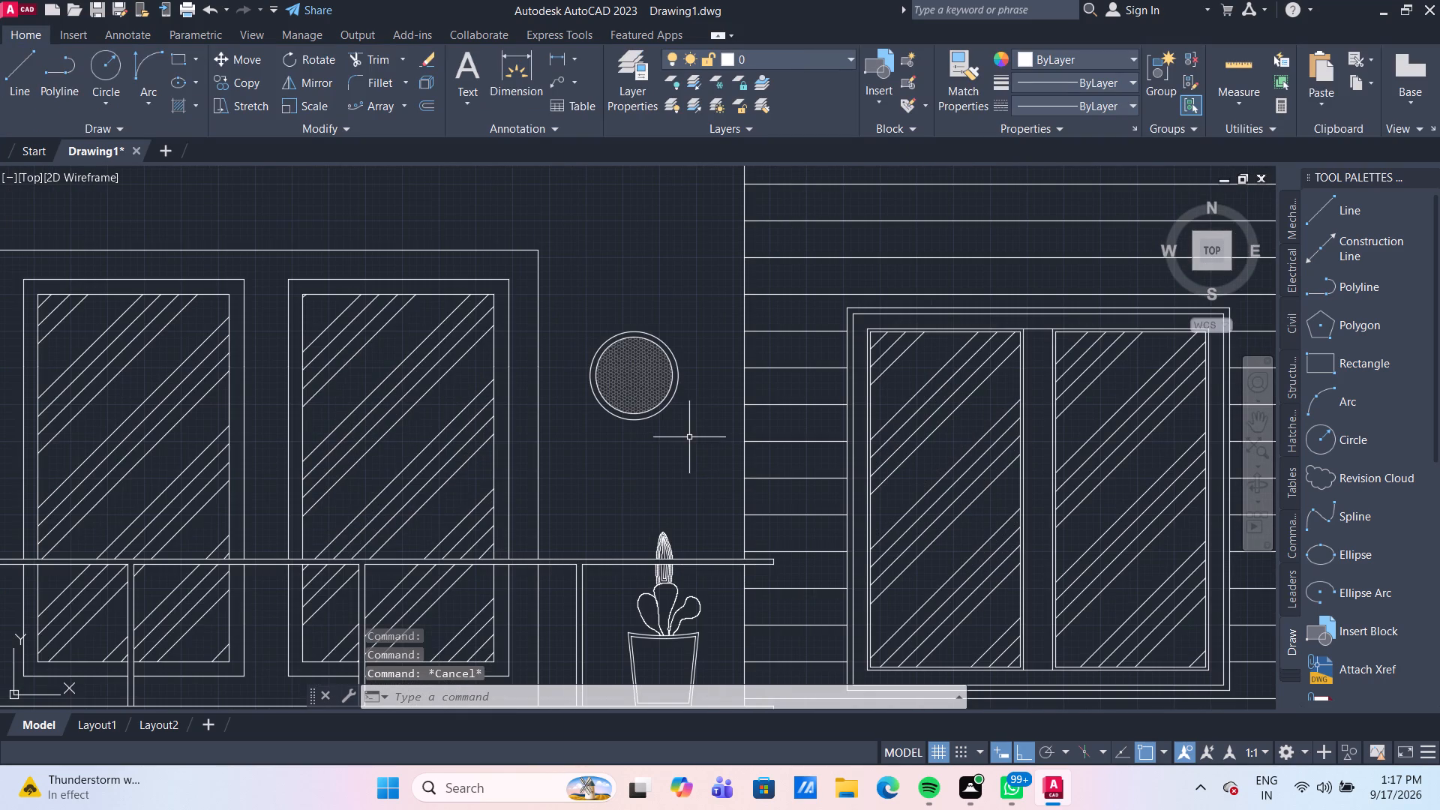
pyautogui.scroll(2, 612, 390)
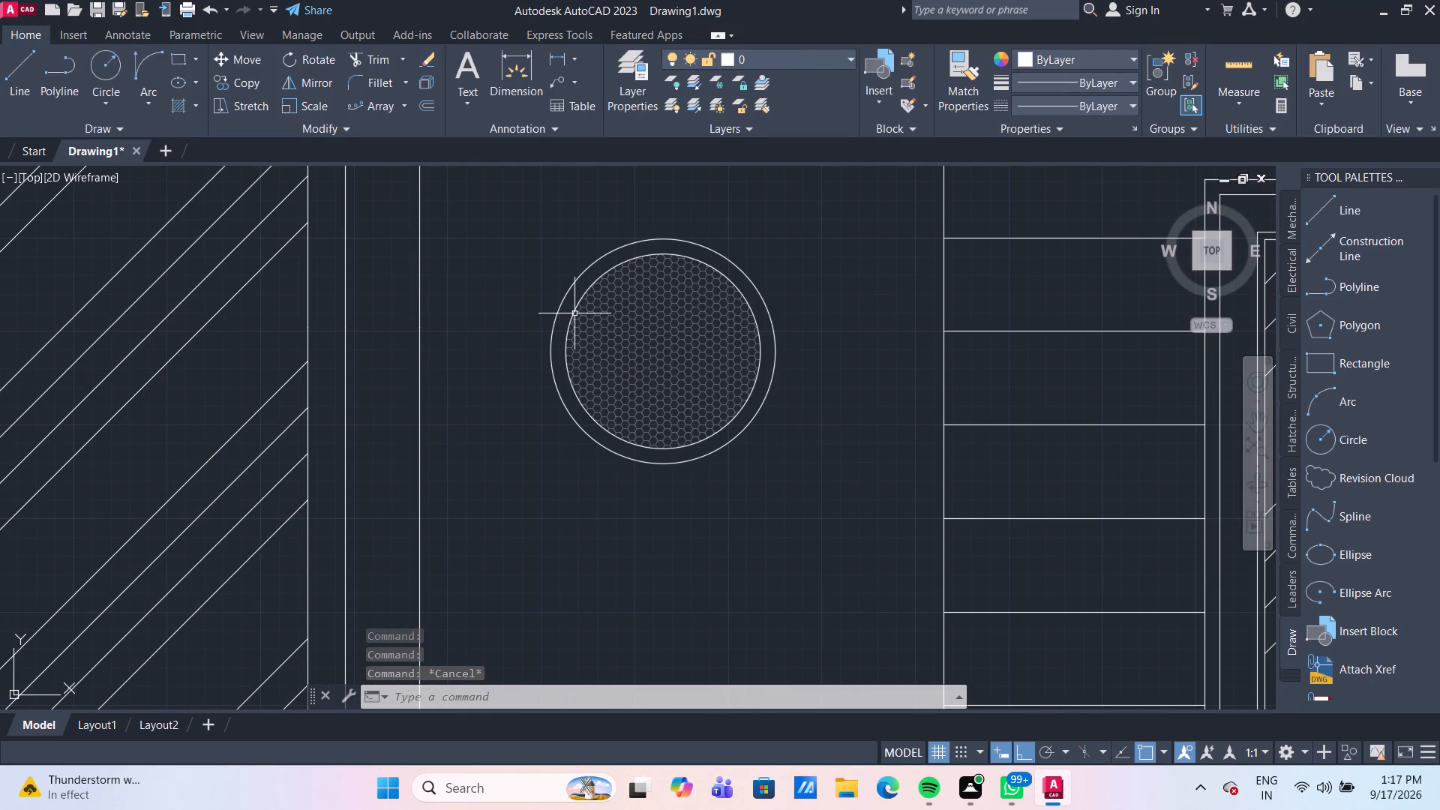
pyautogui.click(649, 331)
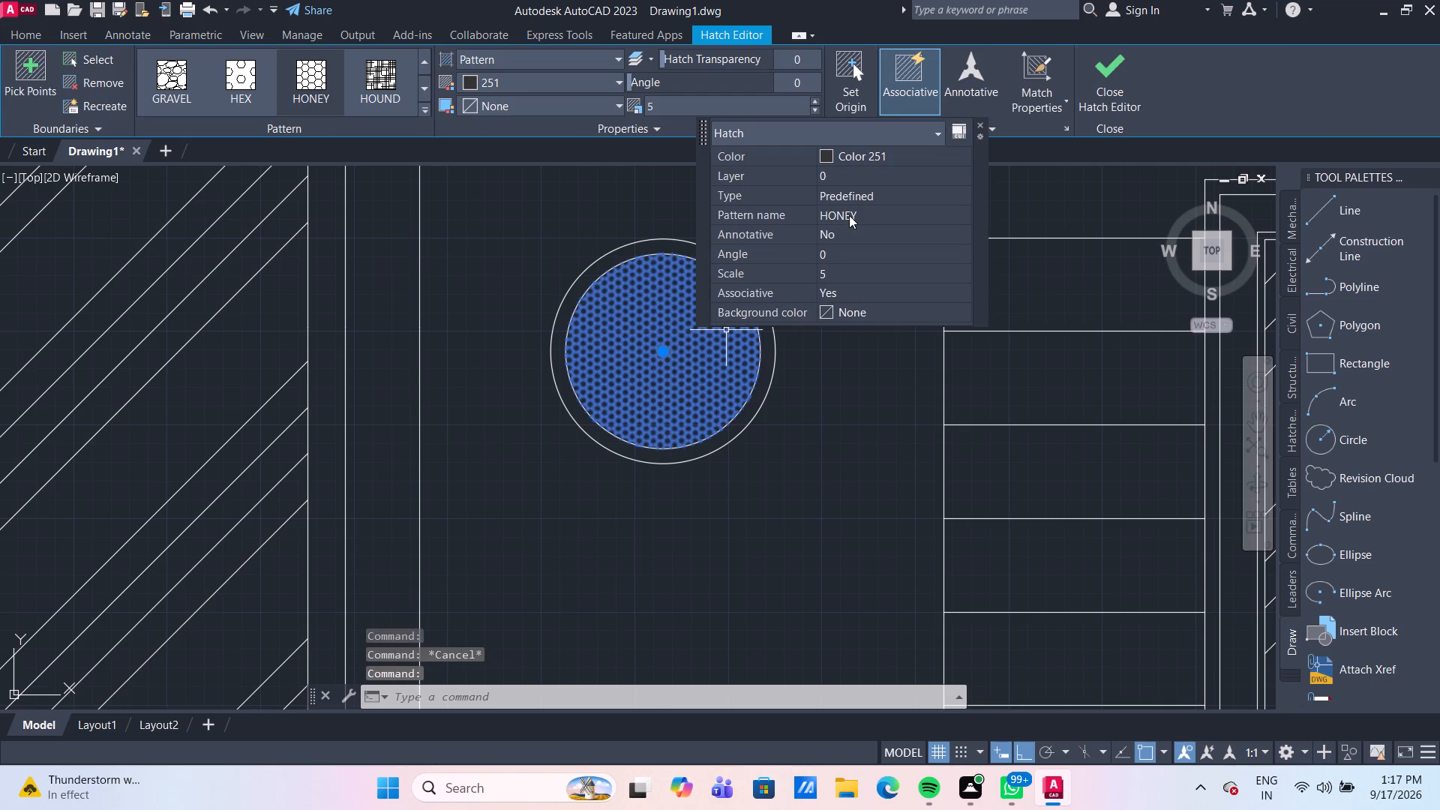
pyautogui.press('Escape')
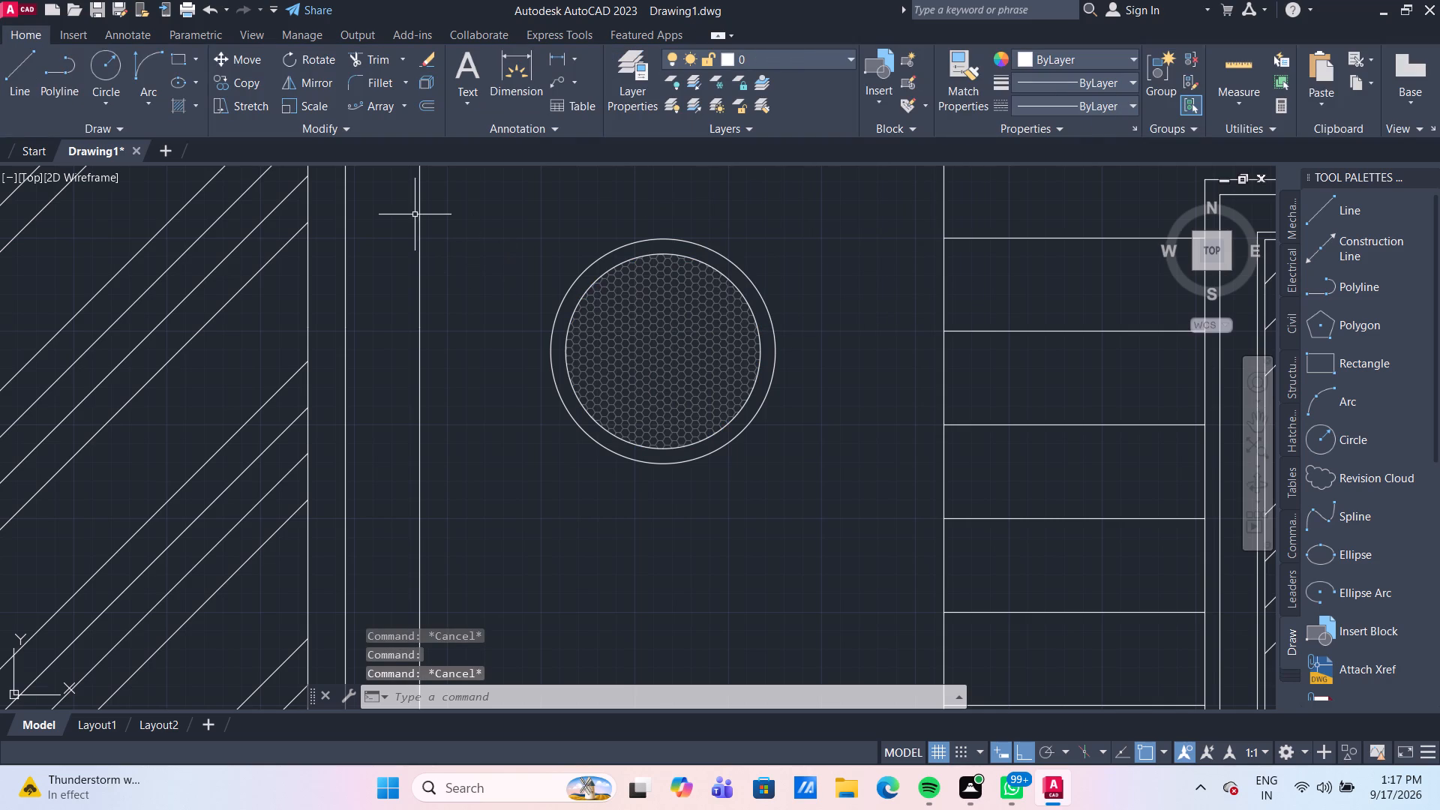
pyautogui.click(370, 129)
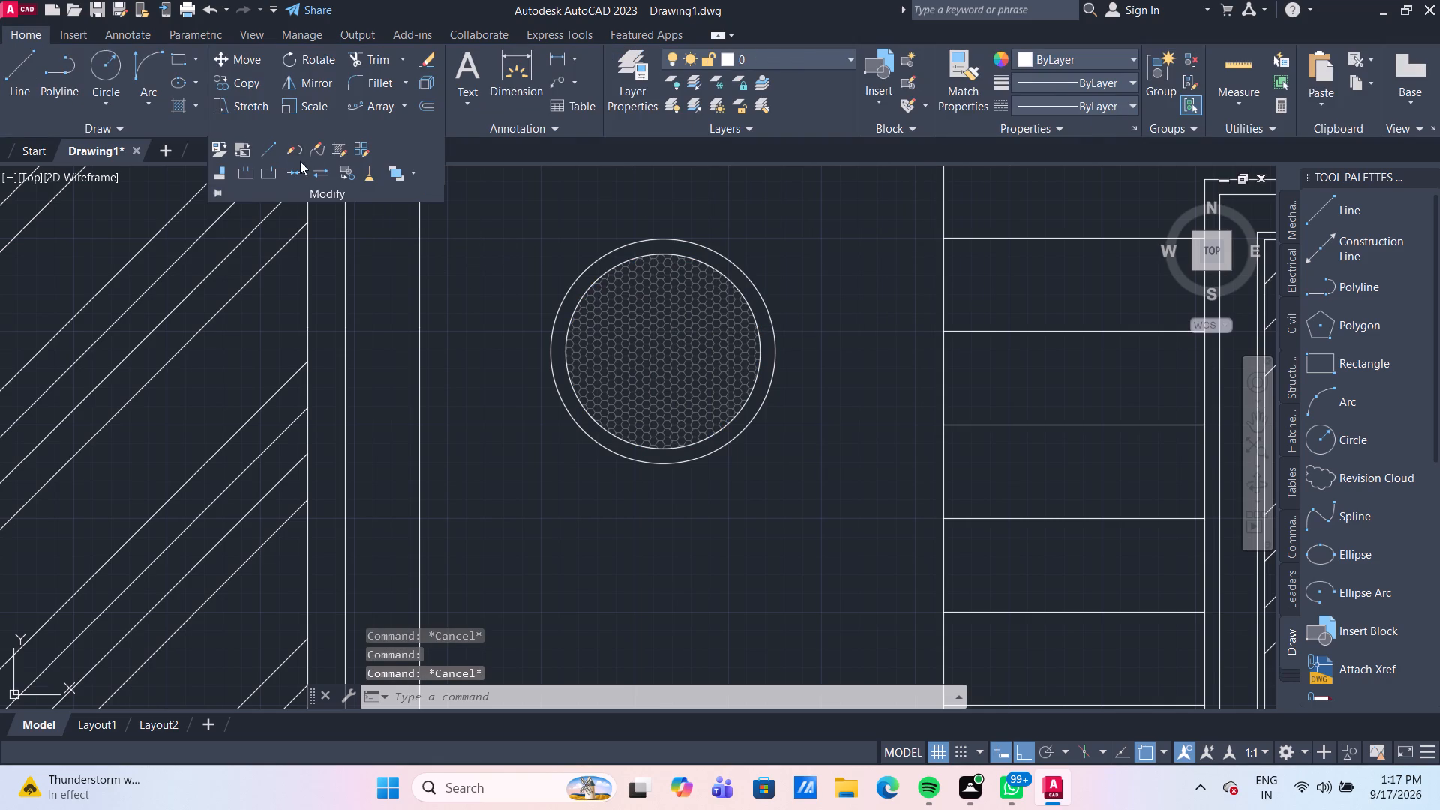
pyautogui.click(344, 151)
pyautogui.click(644, 339)
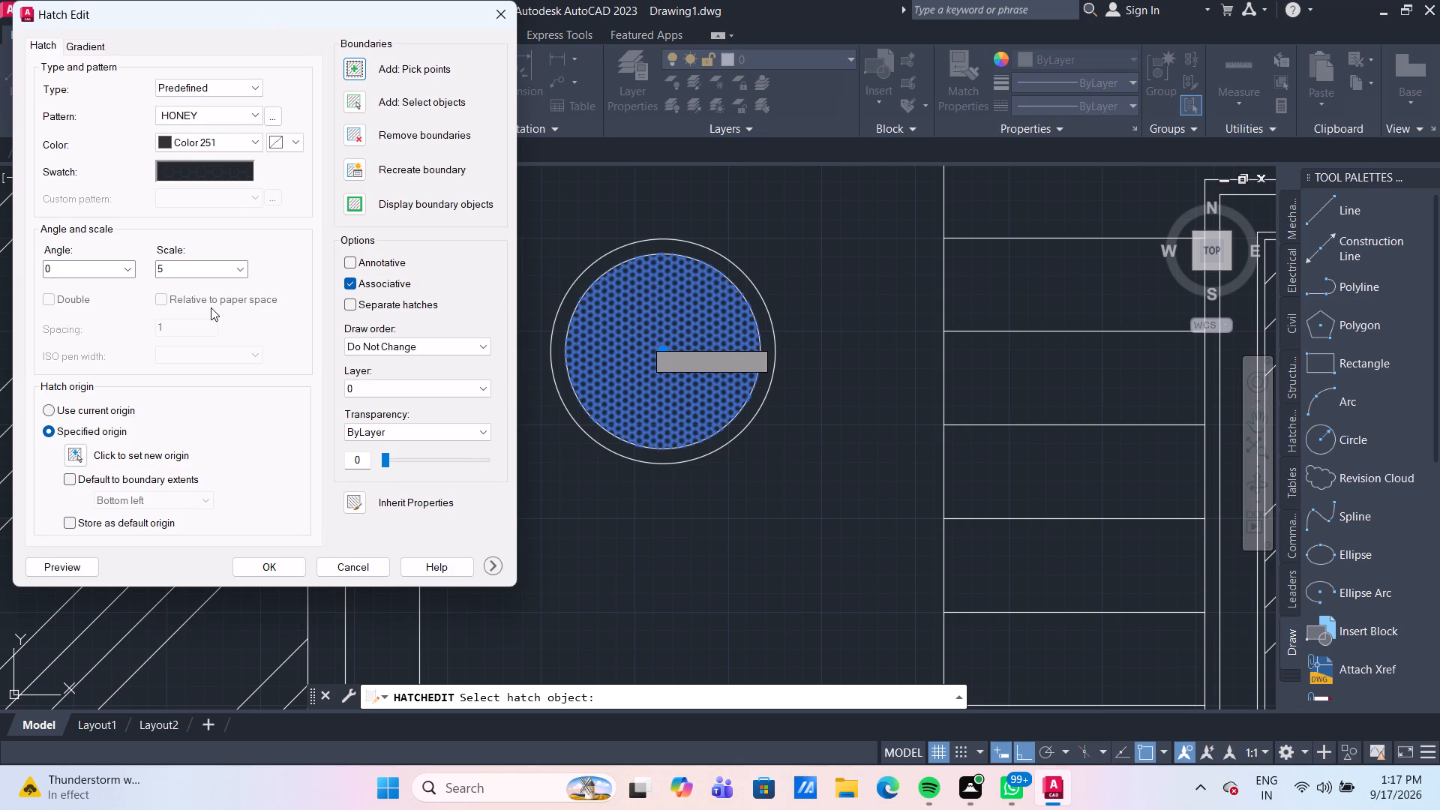
pyautogui.click(256, 120)
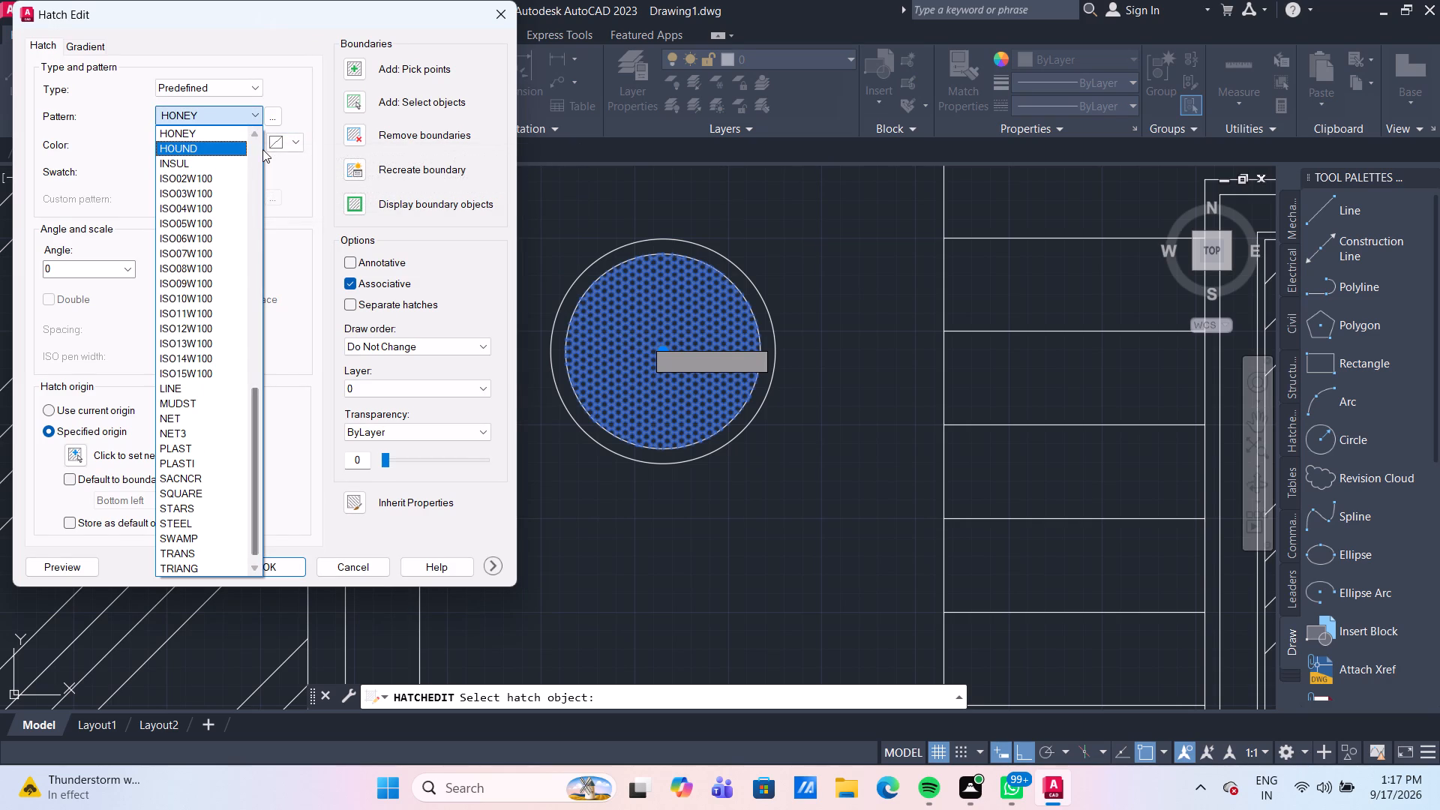
pyautogui.scroll(-3, 205, 275)
pyautogui.scroll(-2, 211, 350)
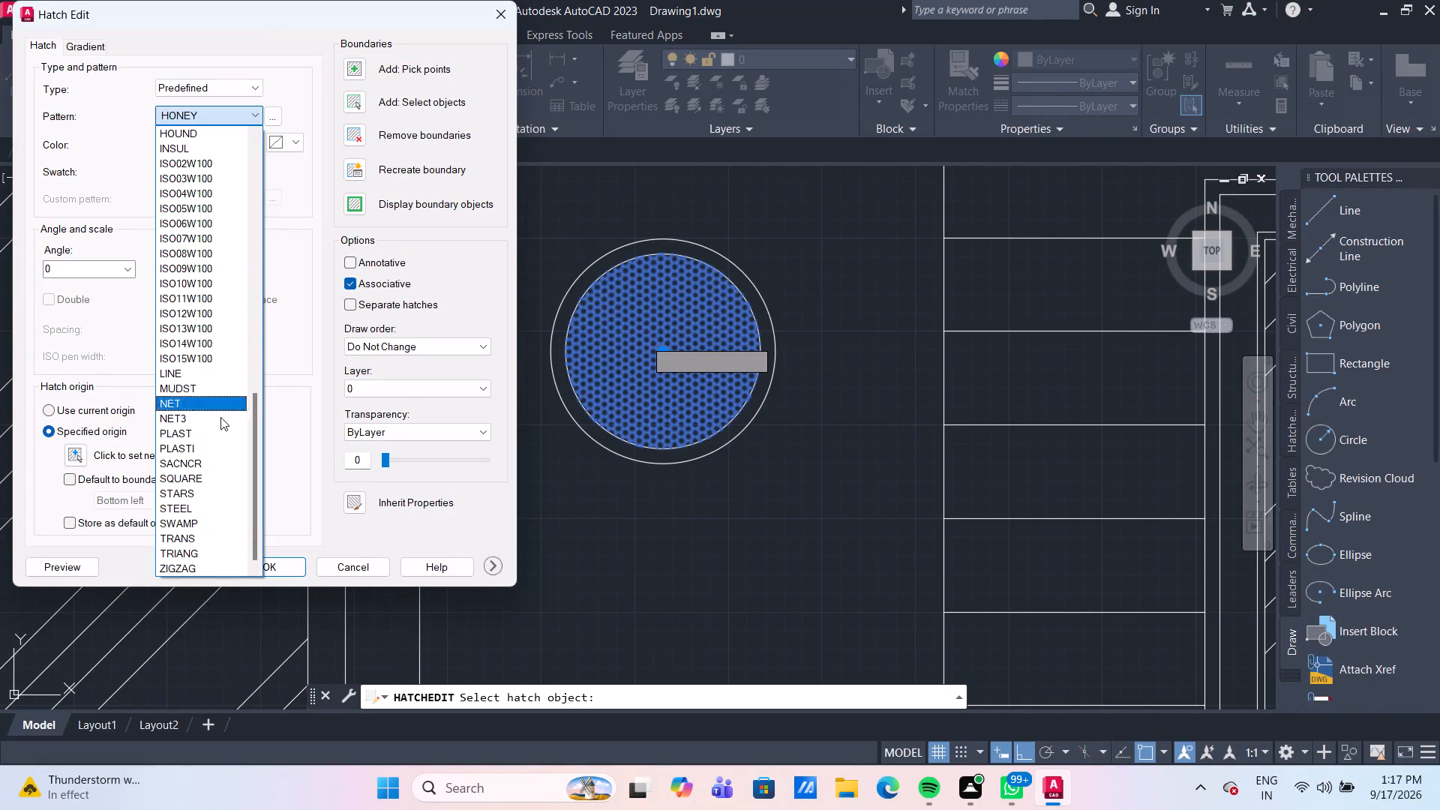
pyautogui.scroll(-3, 204, 520)
pyautogui.scroll(3, 205, 586)
pyautogui.scroll(3, 222, 412)
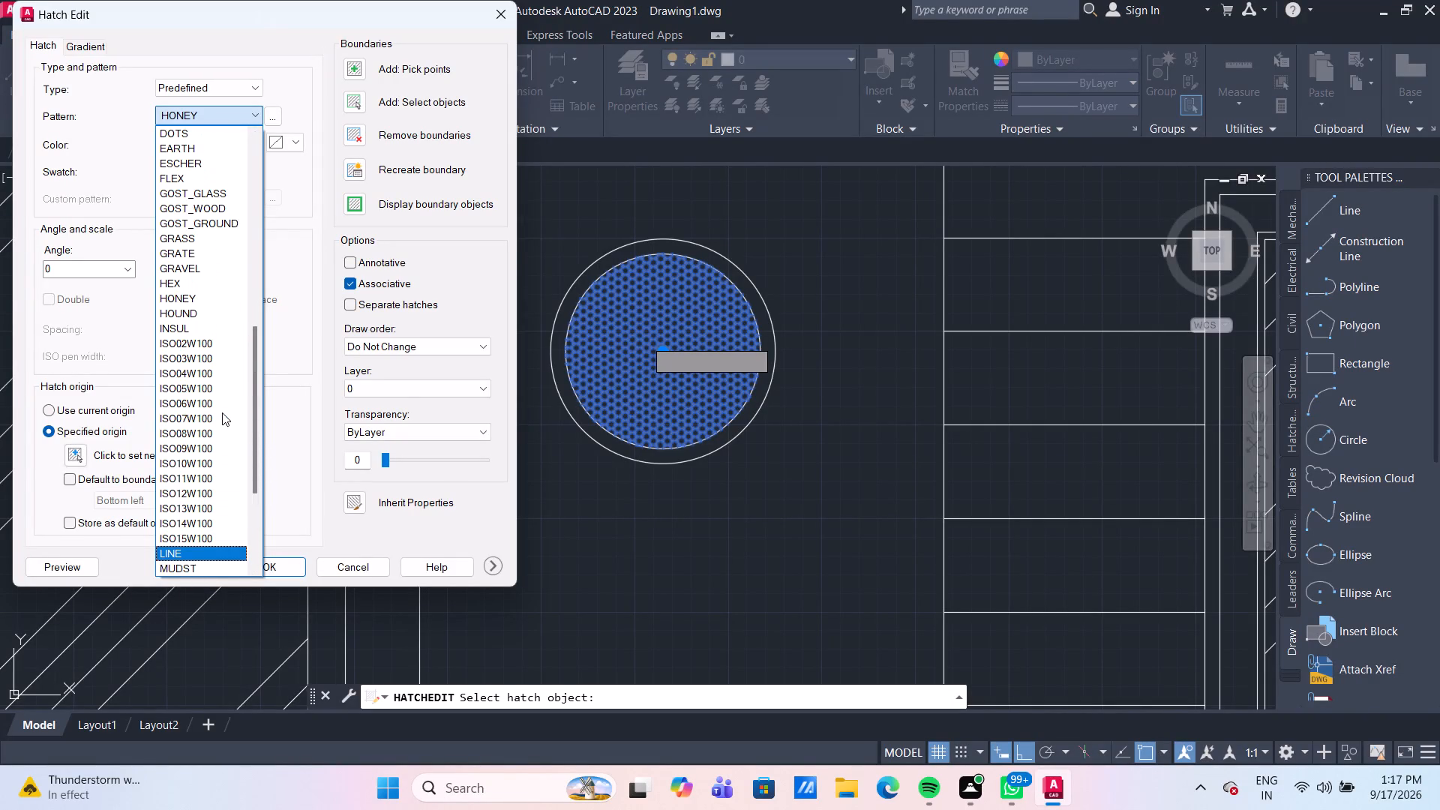
pyautogui.scroll(3, 222, 412)
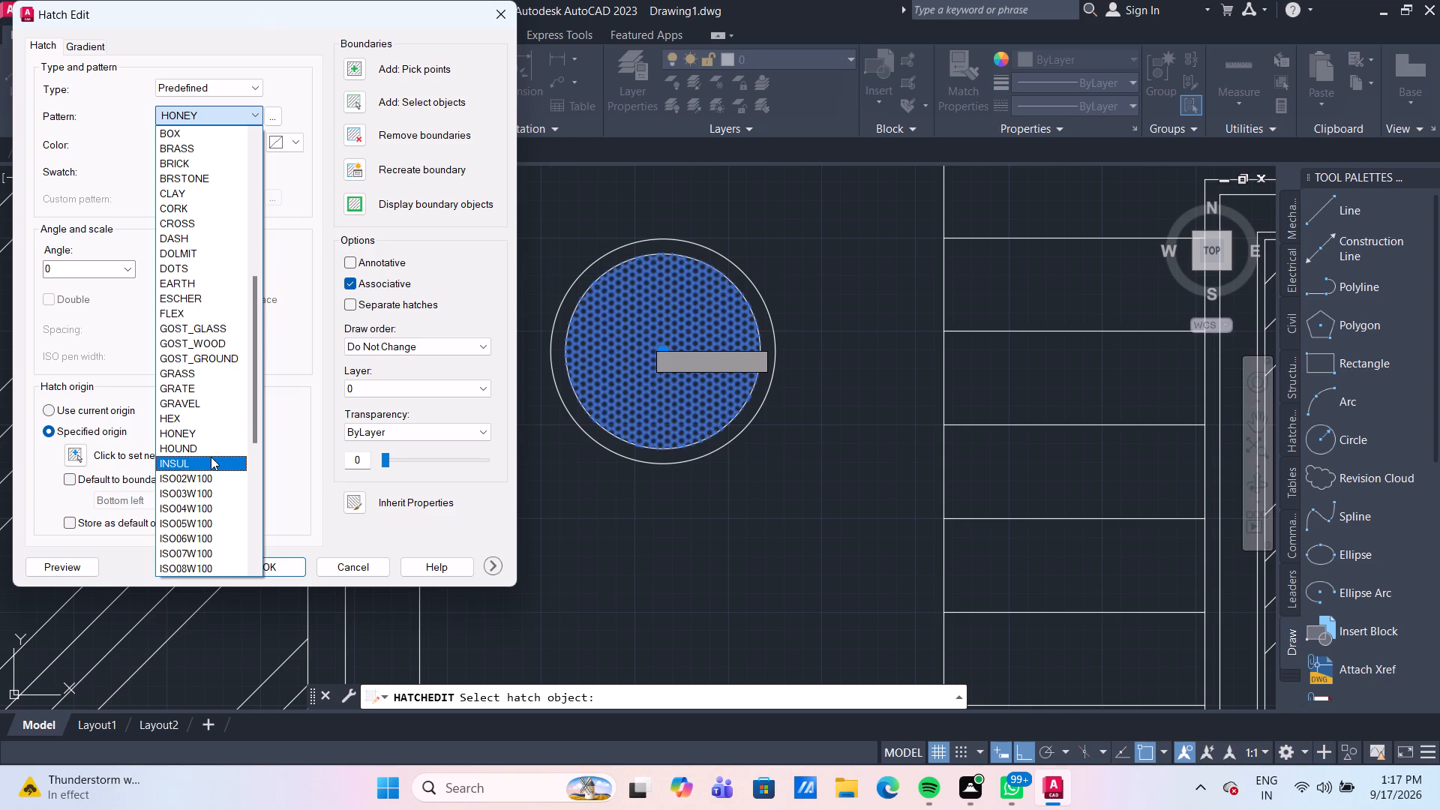
pyautogui.scroll(1, 199, 441)
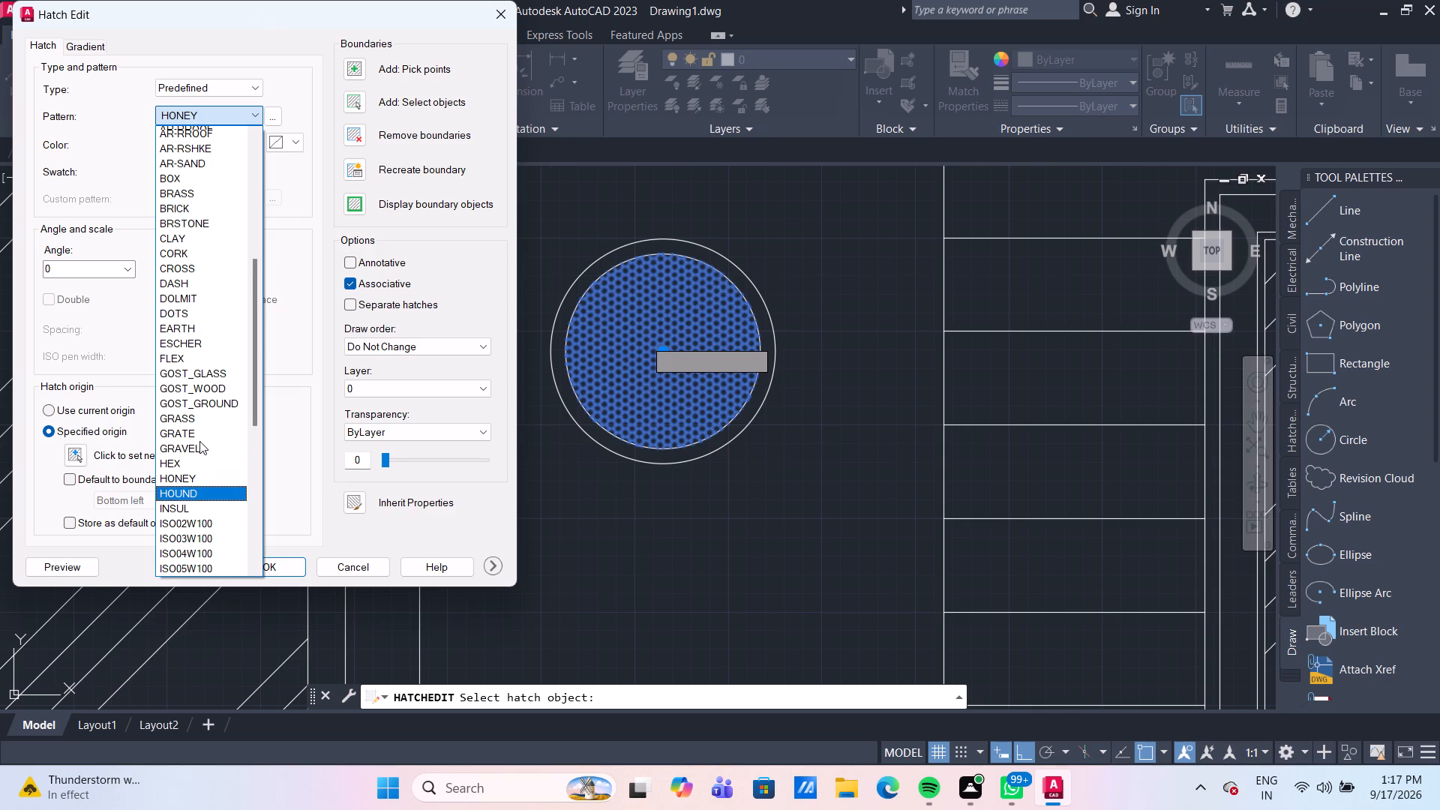
pyautogui.scroll(1, 199, 441)
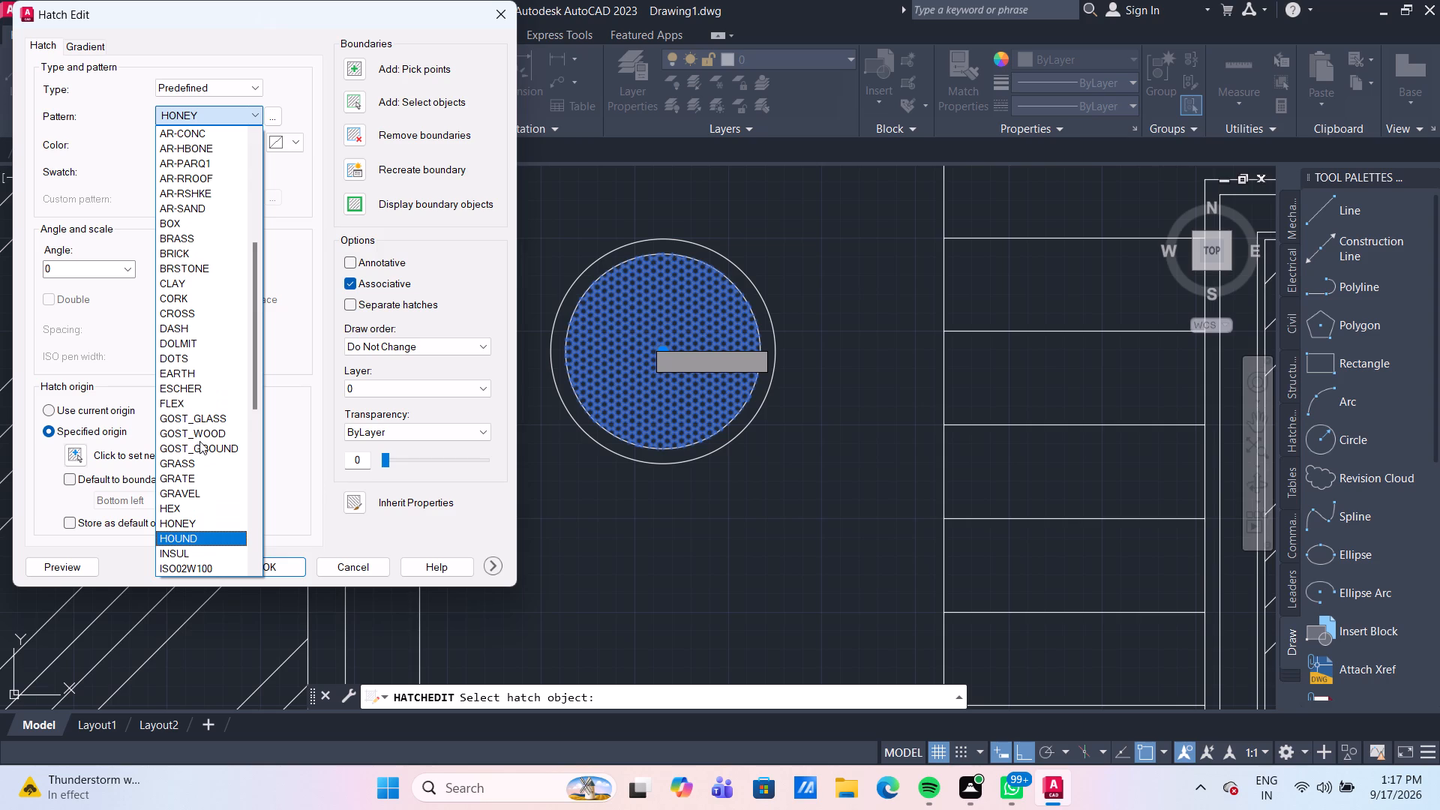
pyautogui.scroll(3, 199, 441)
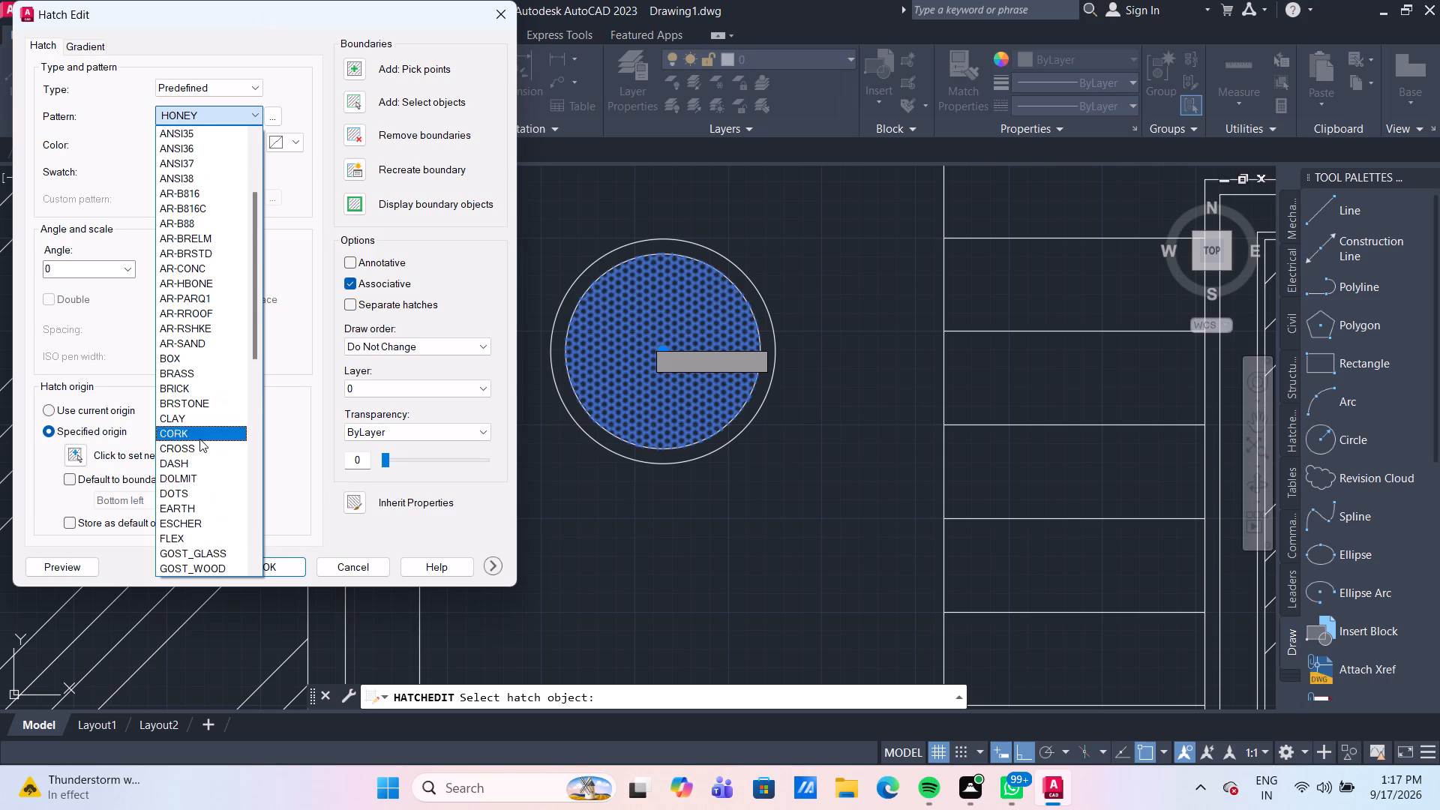
pyautogui.scroll(6, 199, 439)
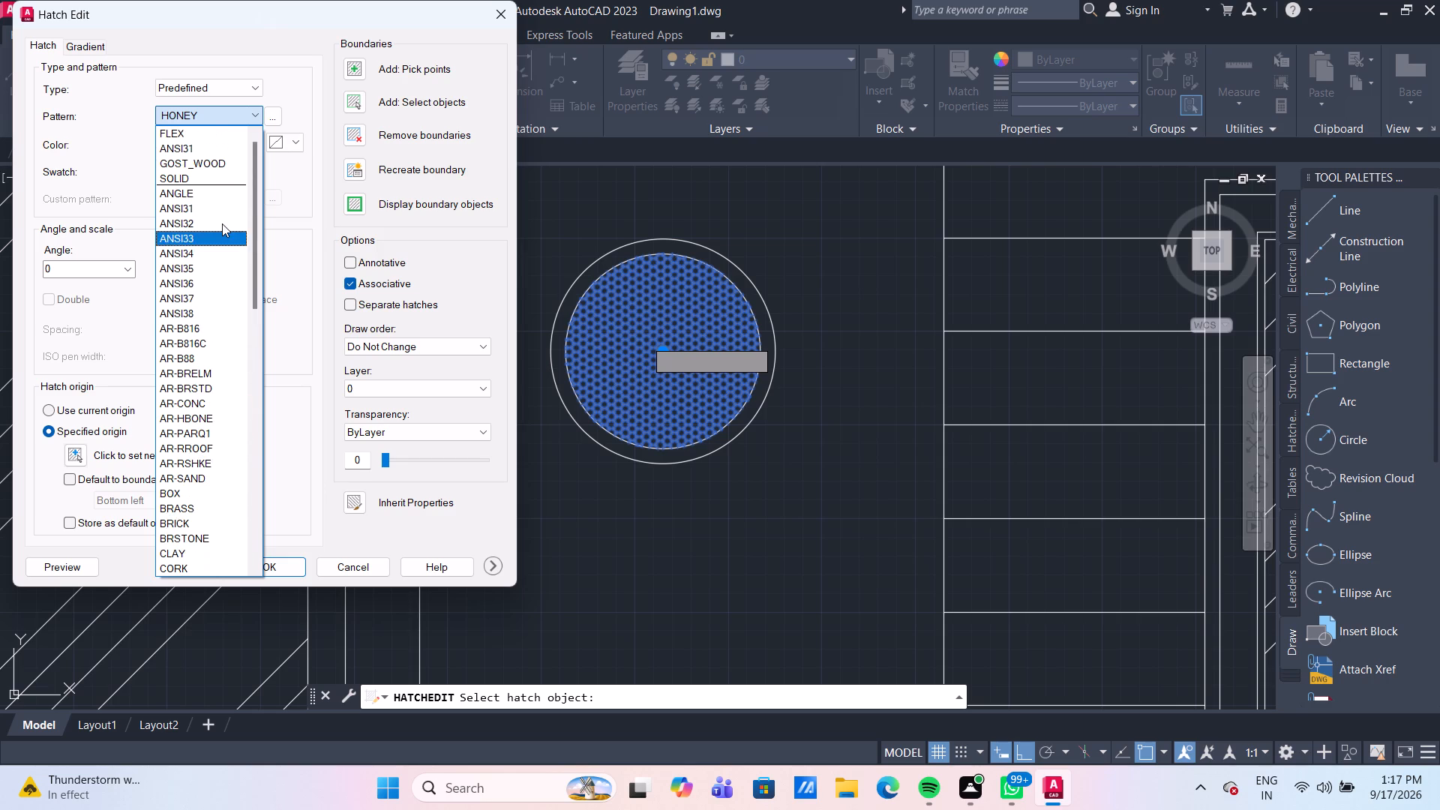
pyautogui.click(295, 91)
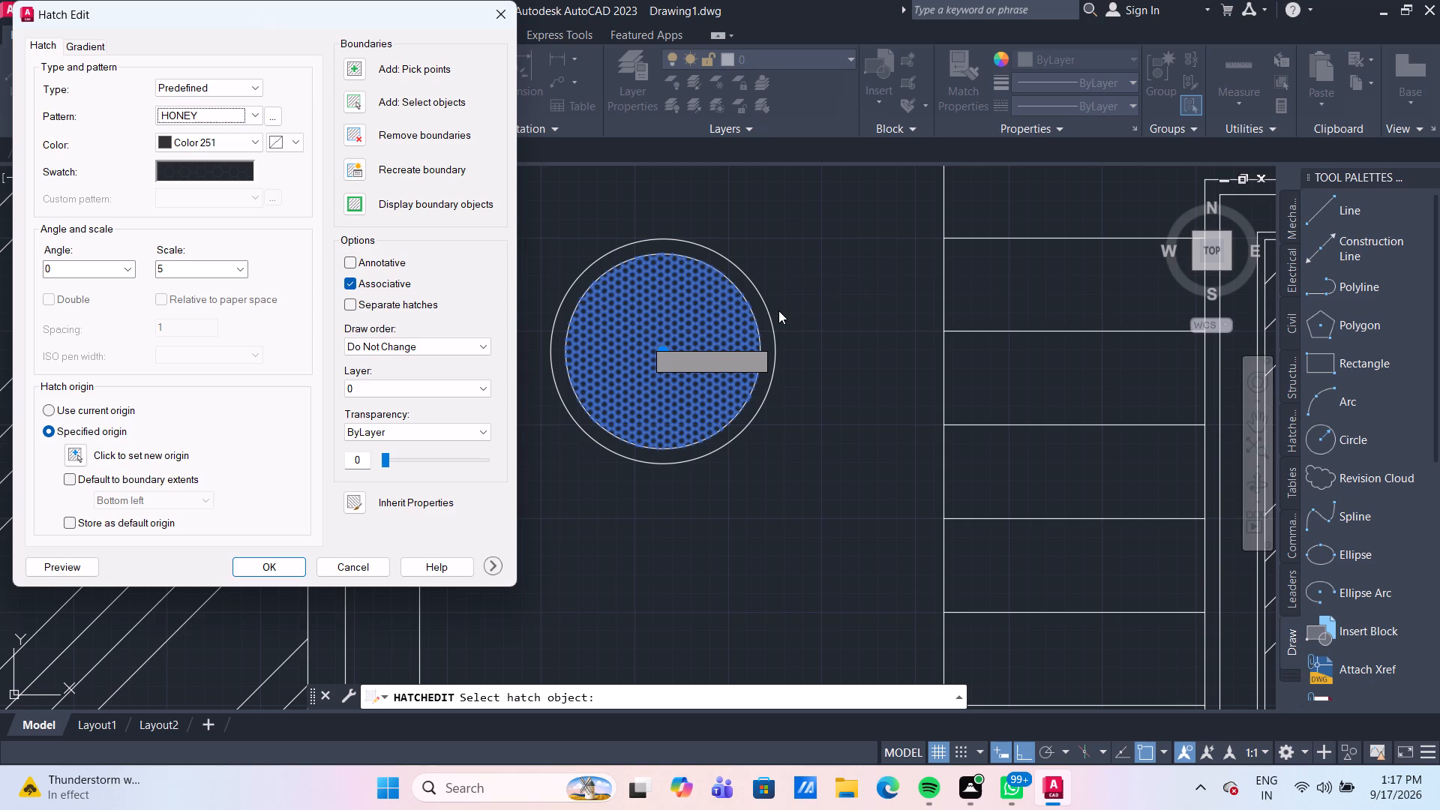
pyautogui.press('Escape')
pyautogui.scroll(-2, 756, 328)
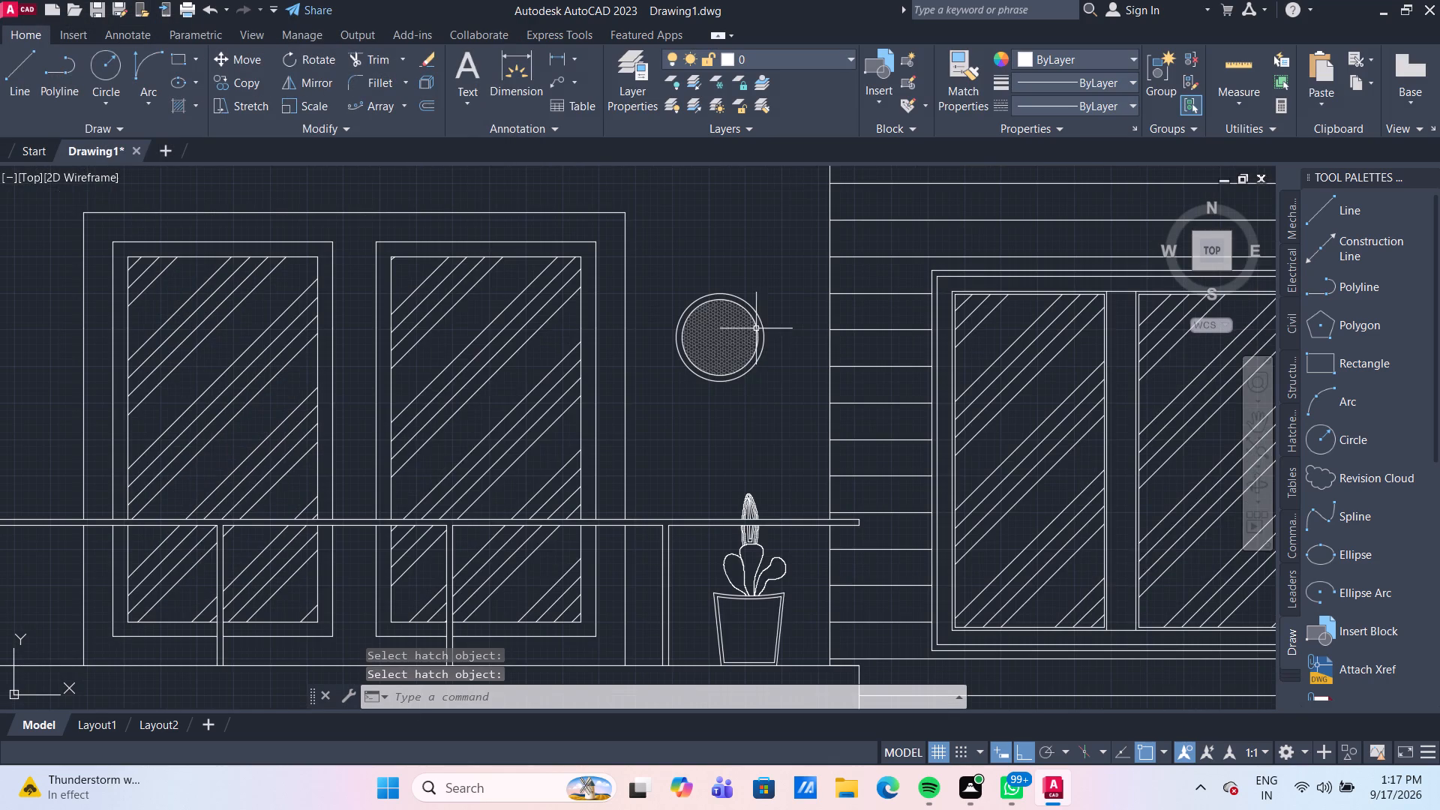
pyautogui.scroll(-2, 754, 439)
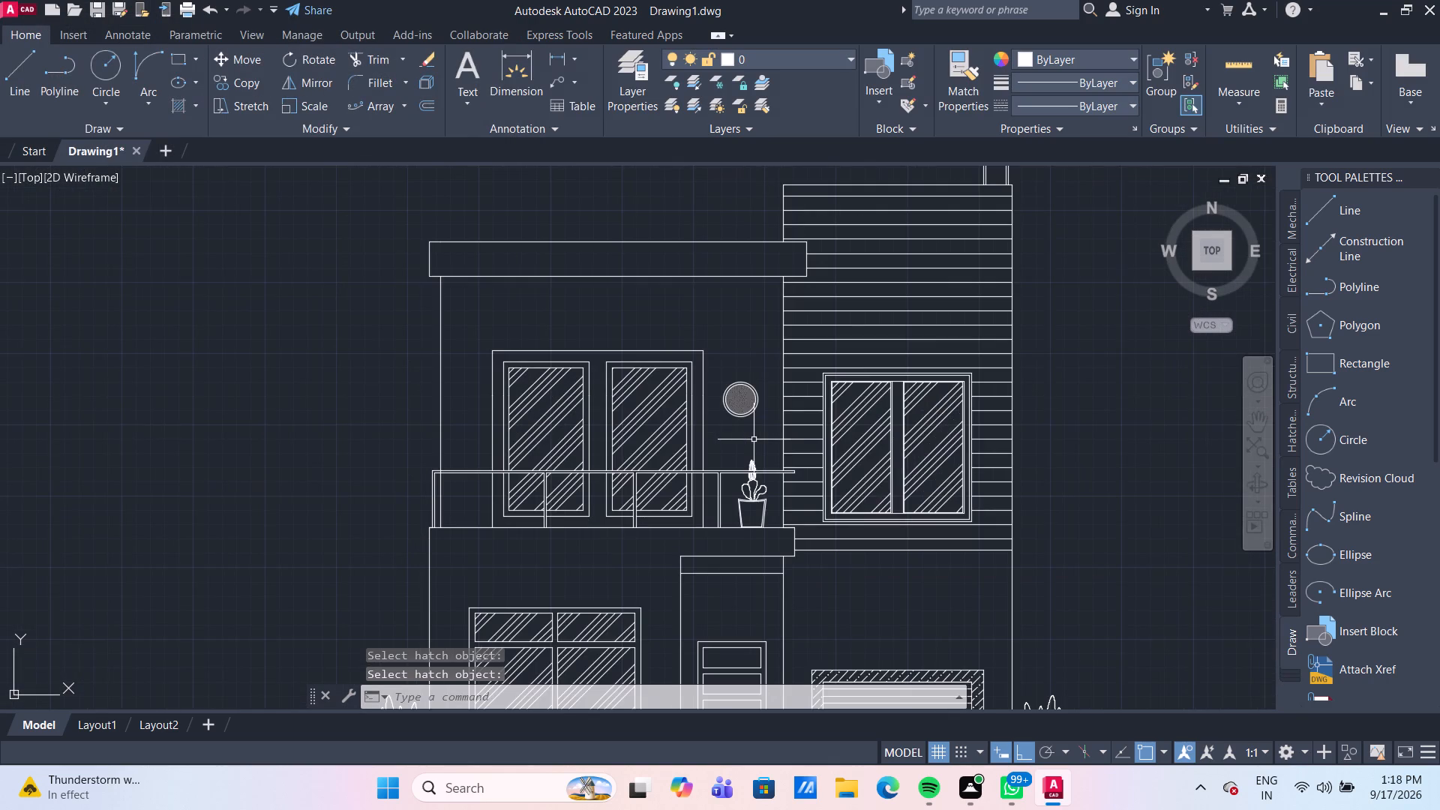
# Hatch the horizontal roof band above the upper storey with the ANSI31 pattern at angle 0 and scale 5.
pyautogui.moveTo(754, 439); pyautogui.dragTo(687, 410, button='middle')
pyautogui.scroll(-1, 685, 409)
pyautogui.moveTo(775, 517); pyautogui.dragTo(727, 430, button='middle')
pyautogui.moveTo(754, 489); pyautogui.dragTo(774, 565, button='middle')
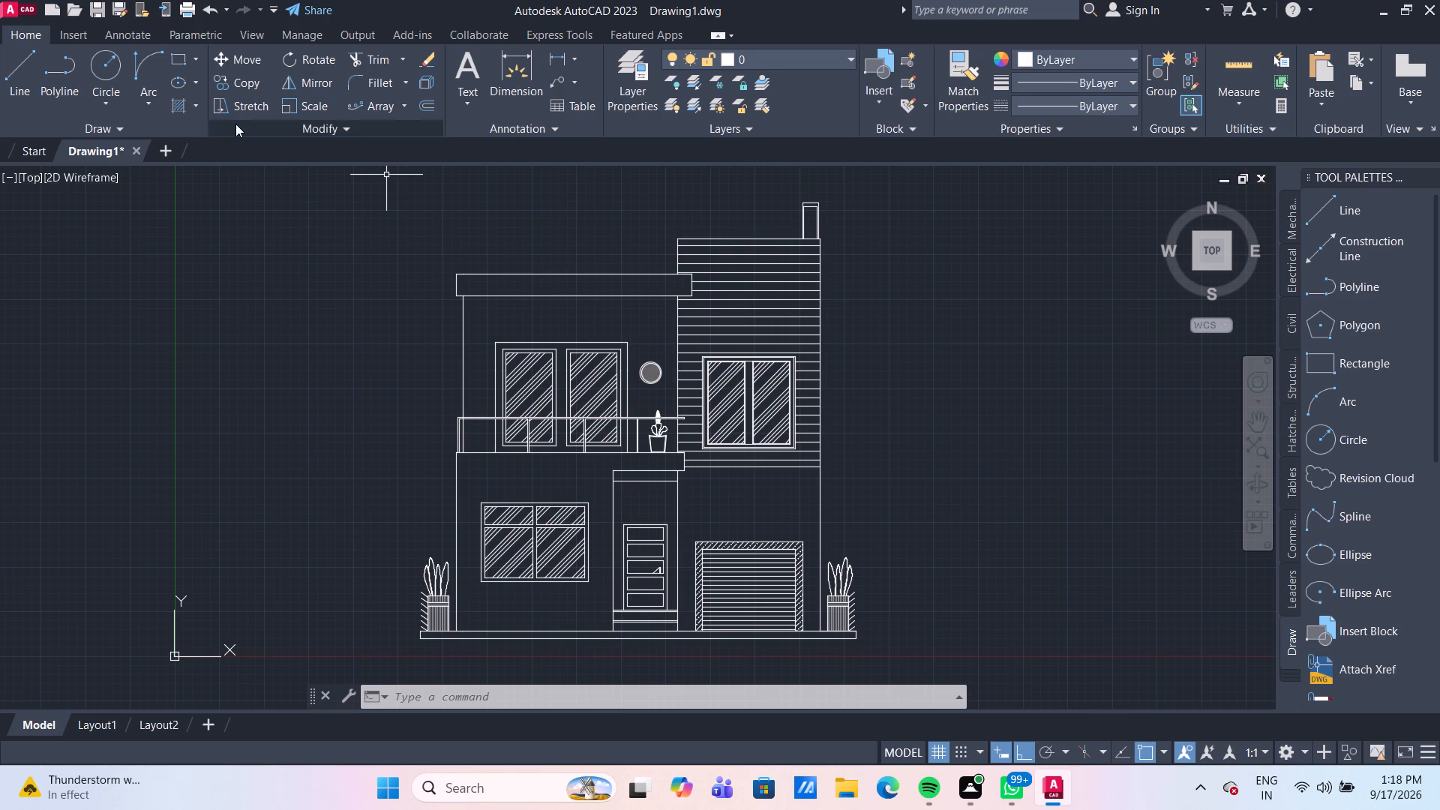
pyautogui.click(184, 109)
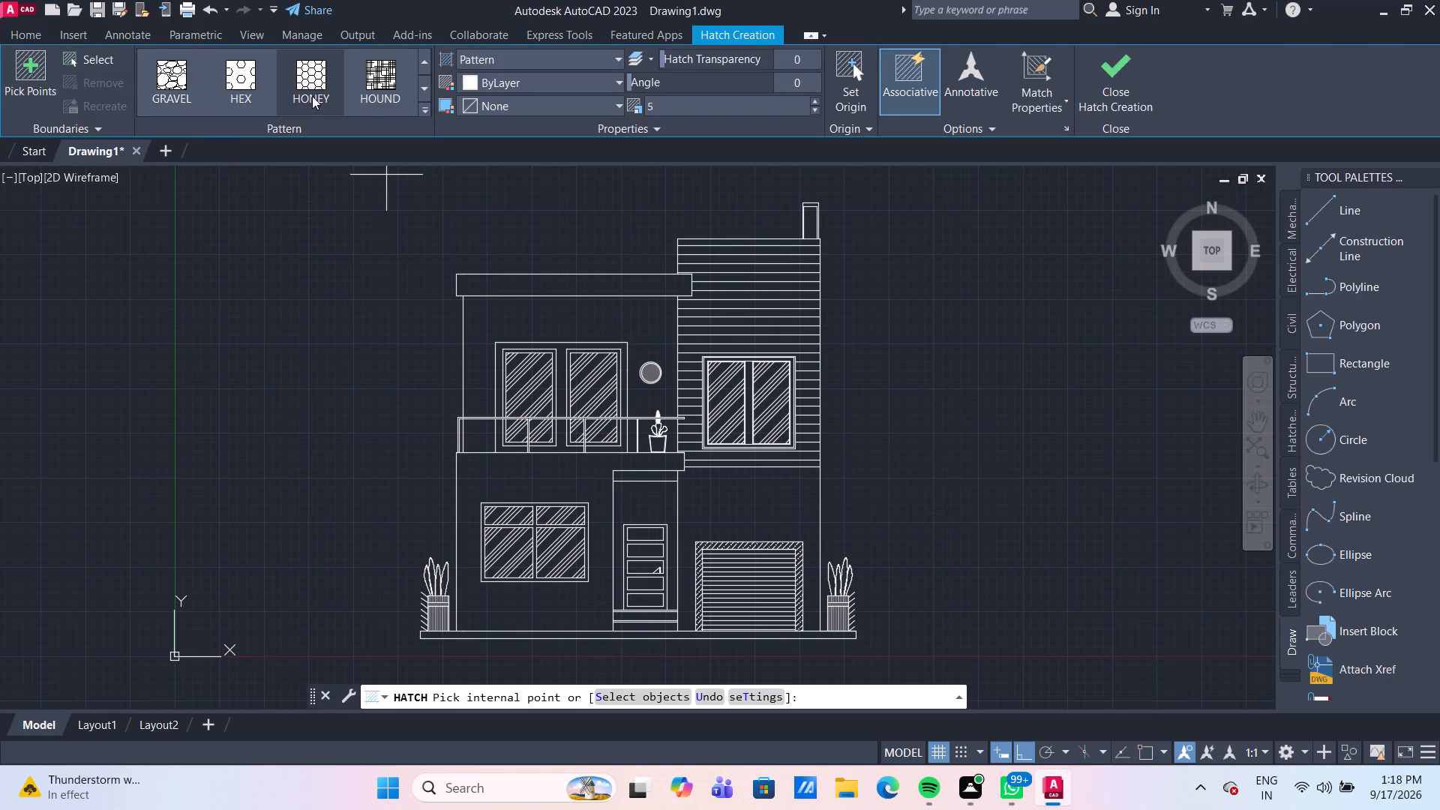
pyautogui.tripleClick(427, 62)
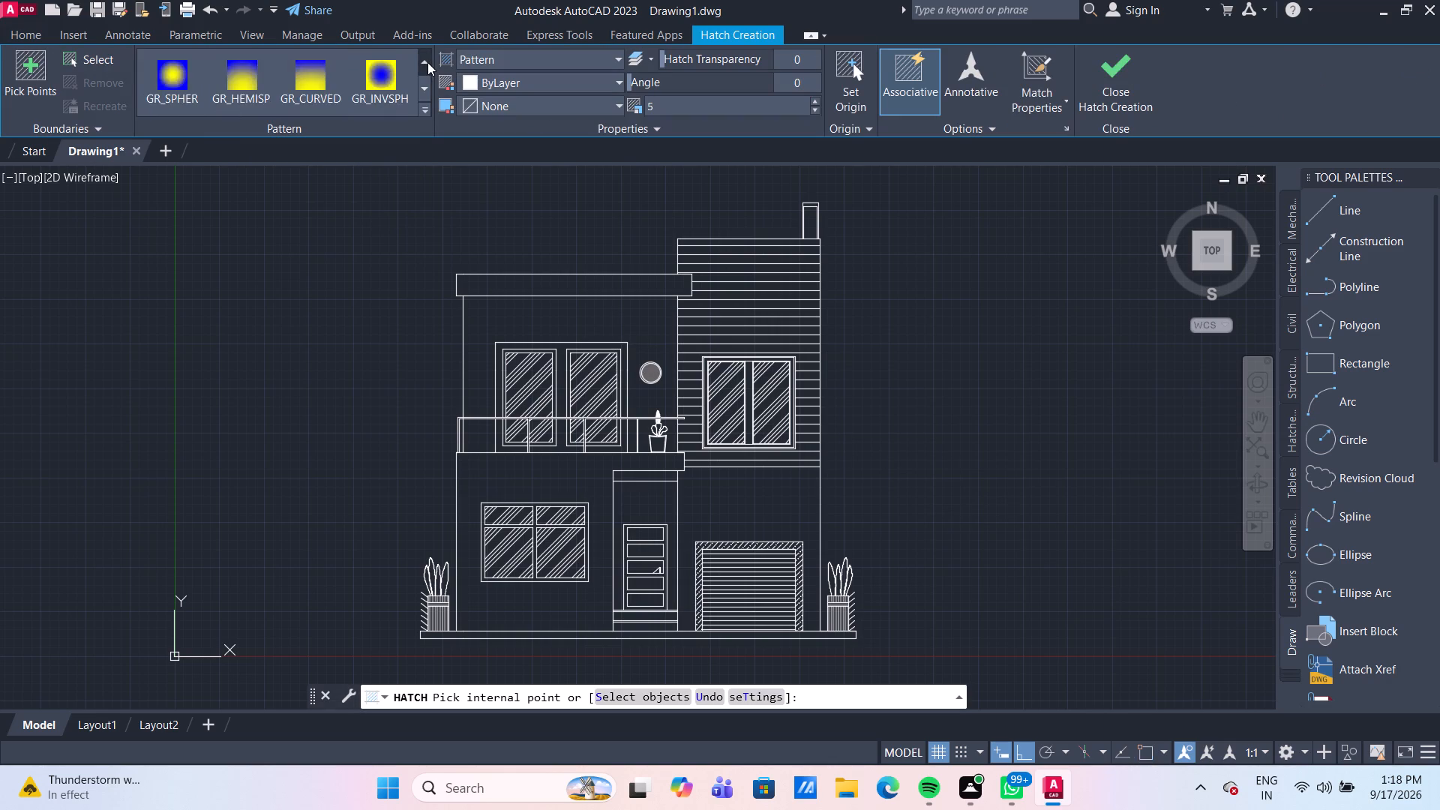
pyautogui.tripleClick(427, 62)
pyautogui.tripleClick(427, 62)
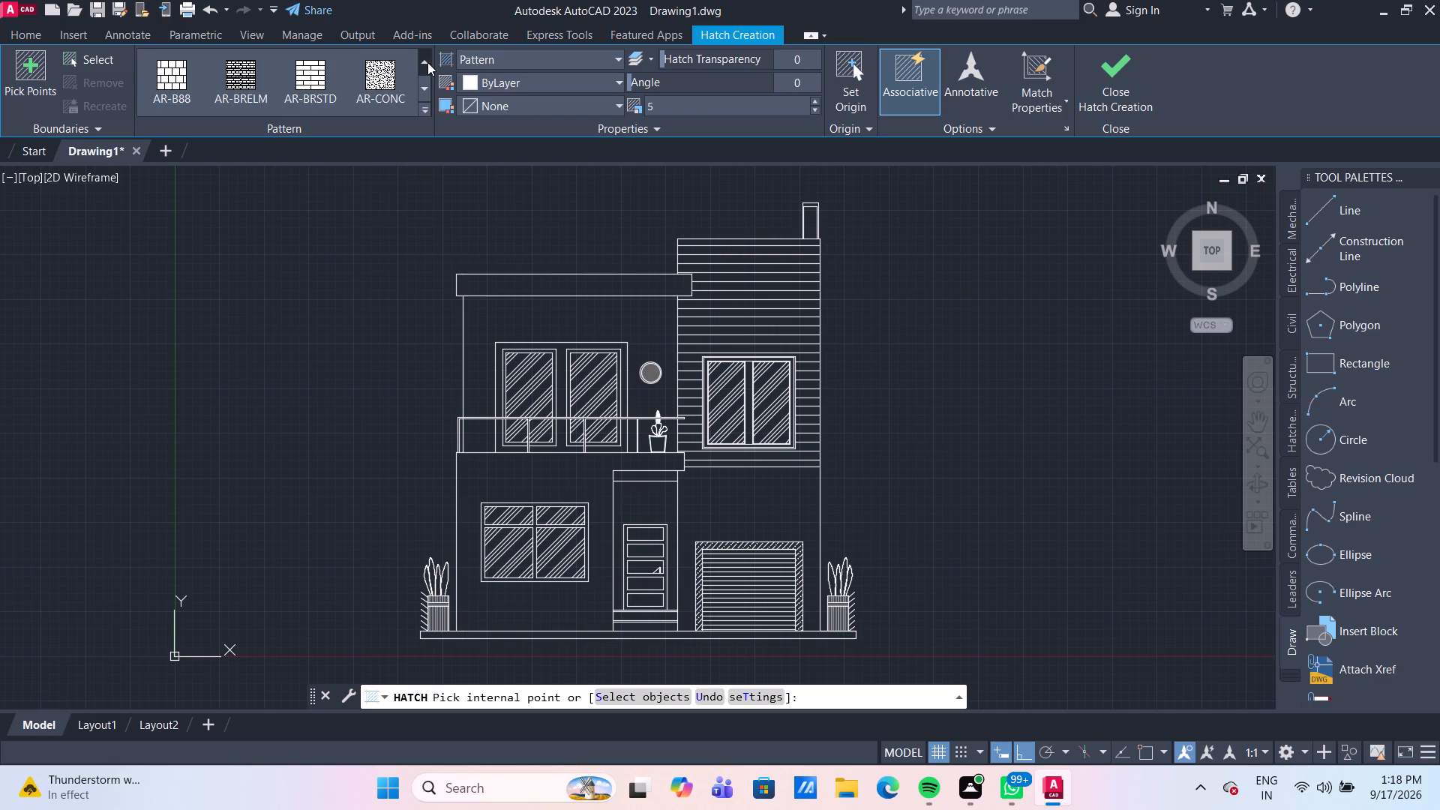
pyautogui.doubleClick(427, 62)
pyautogui.click(427, 62)
pyautogui.click(427, 62)
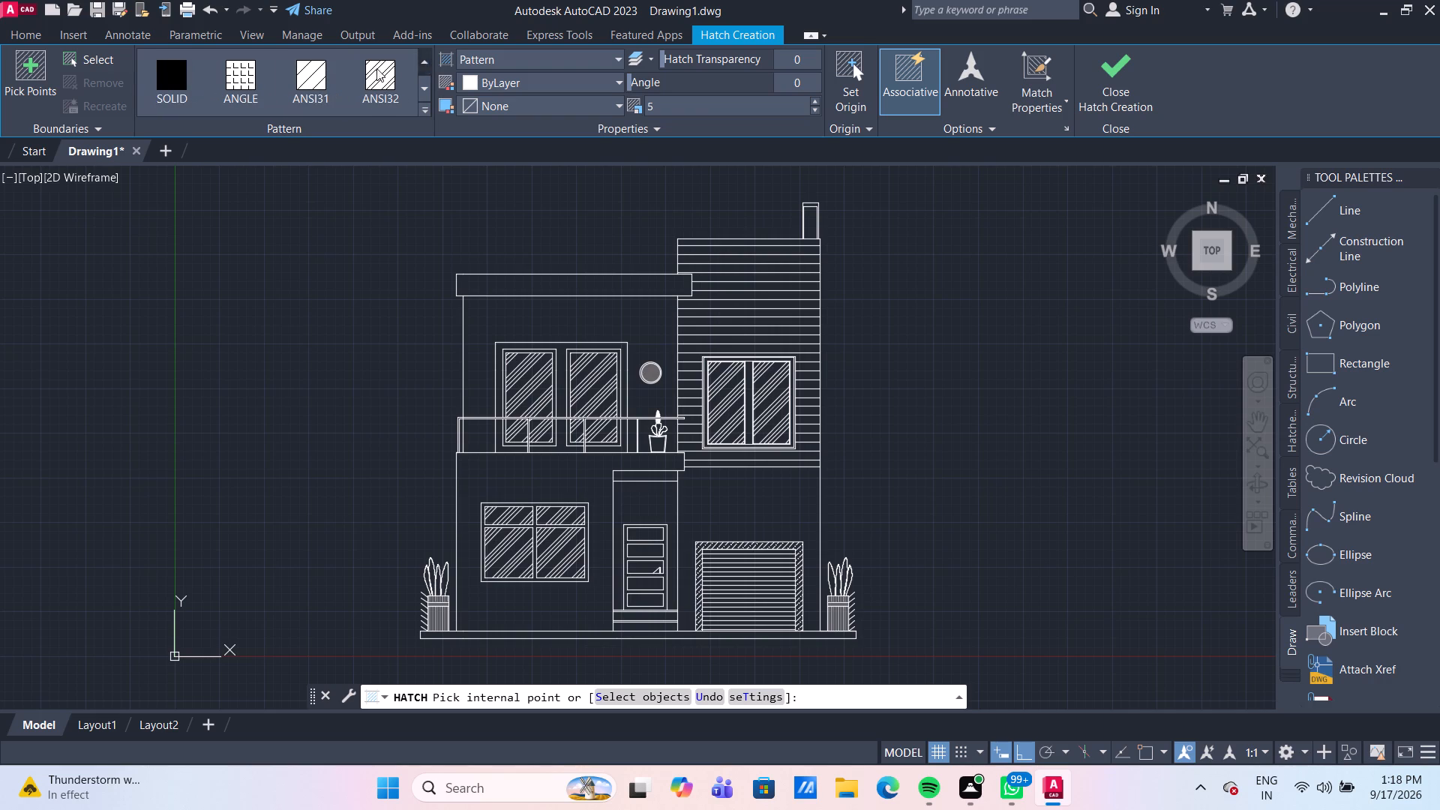
pyautogui.click(317, 73)
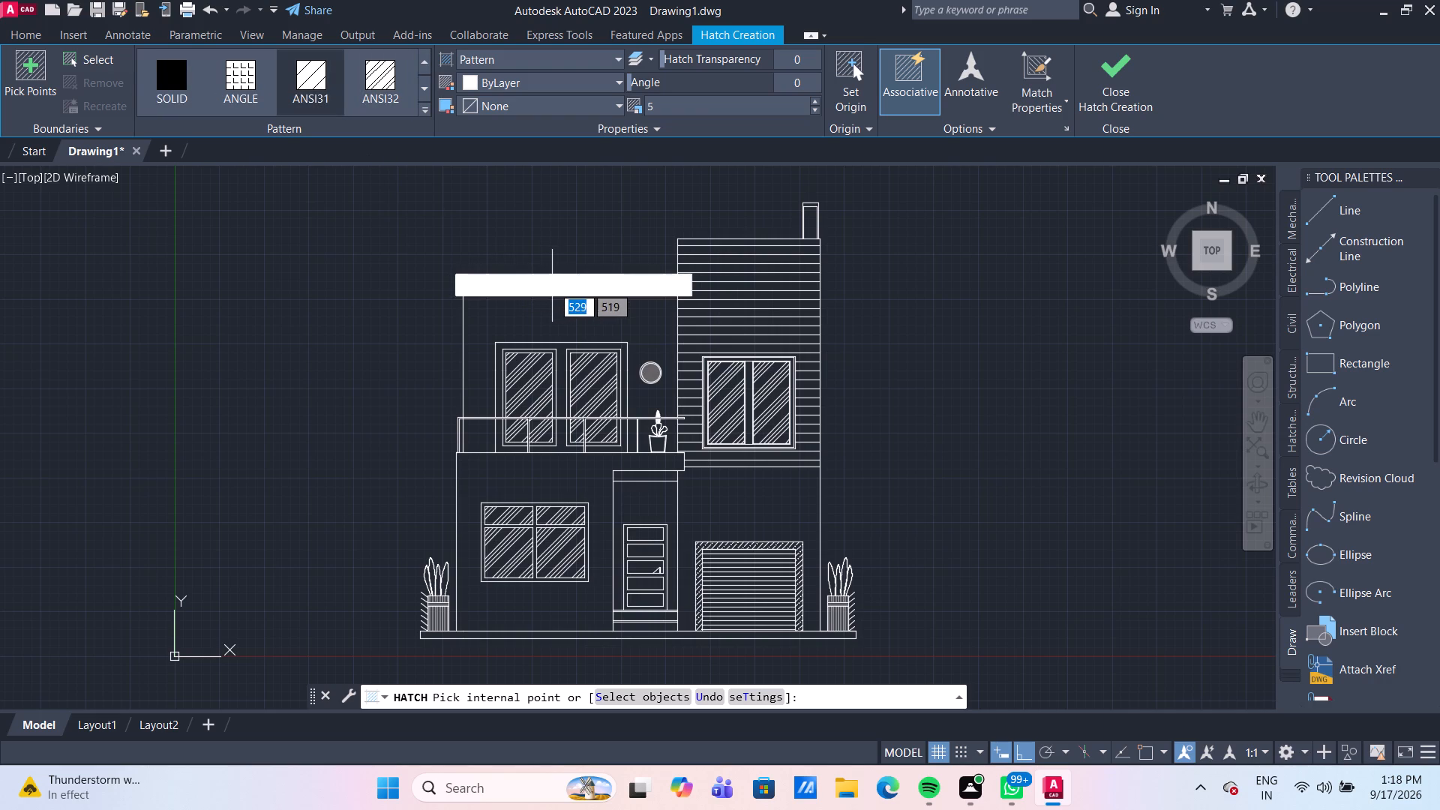
pyautogui.click(552, 286)
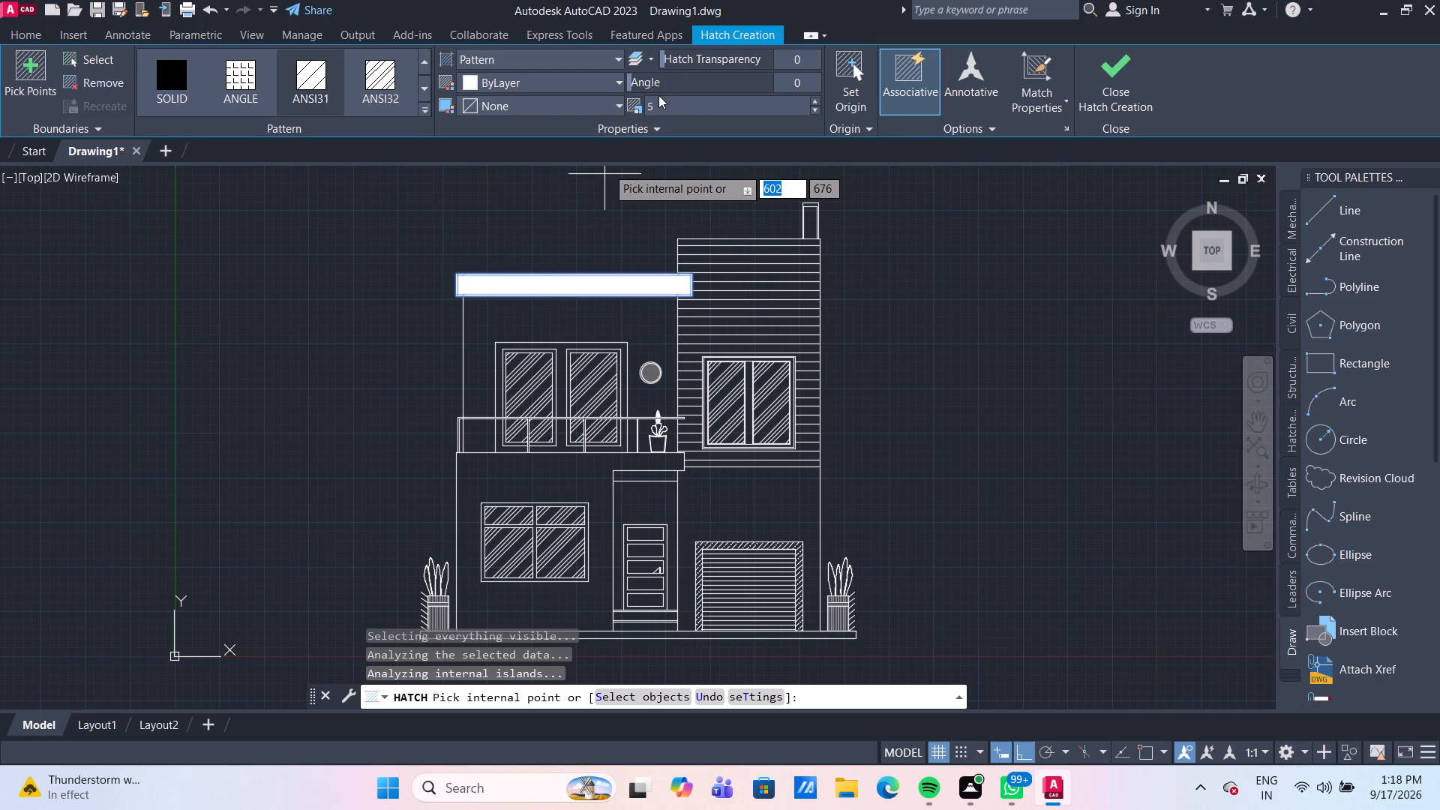
pyautogui.press('Escape')
pyautogui.press('Escape')
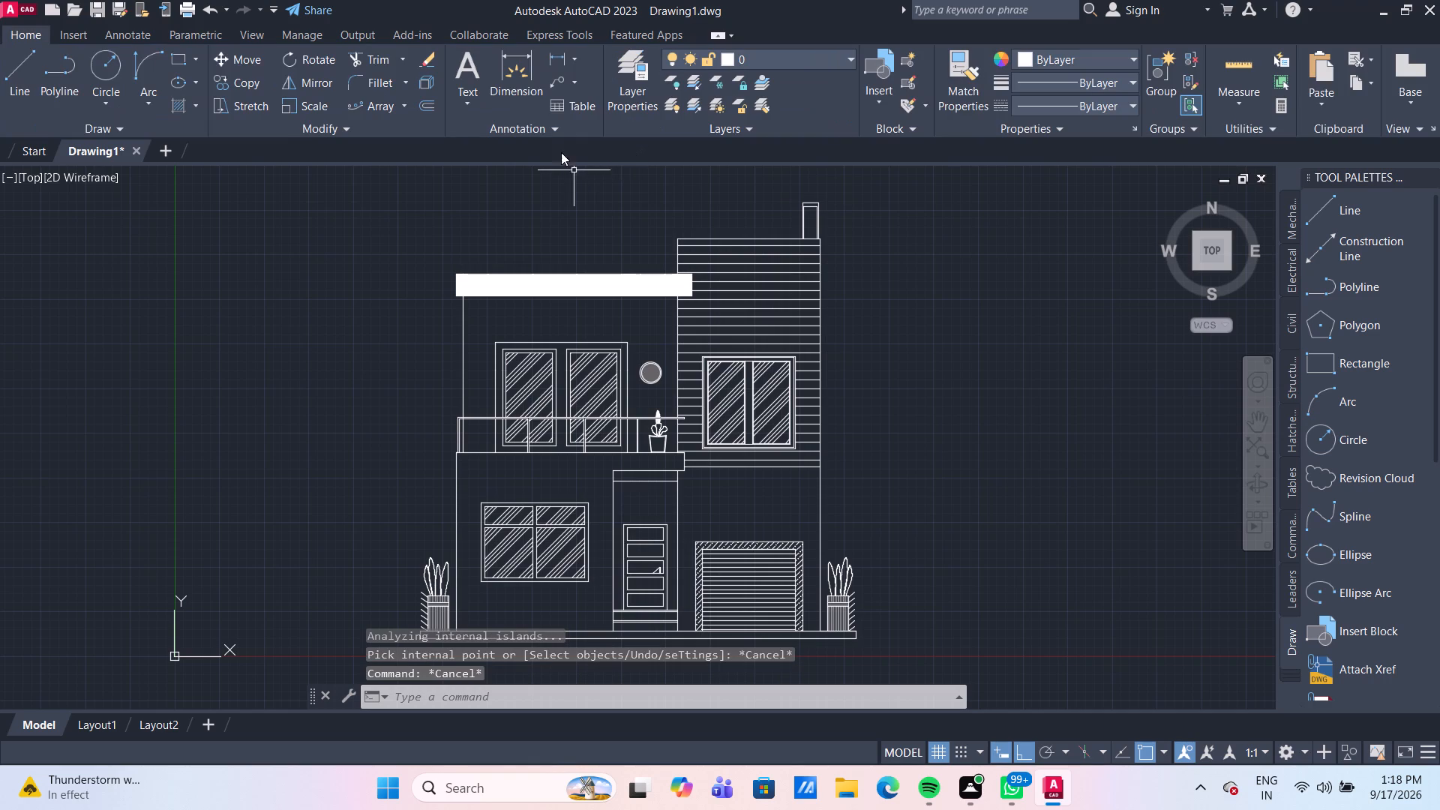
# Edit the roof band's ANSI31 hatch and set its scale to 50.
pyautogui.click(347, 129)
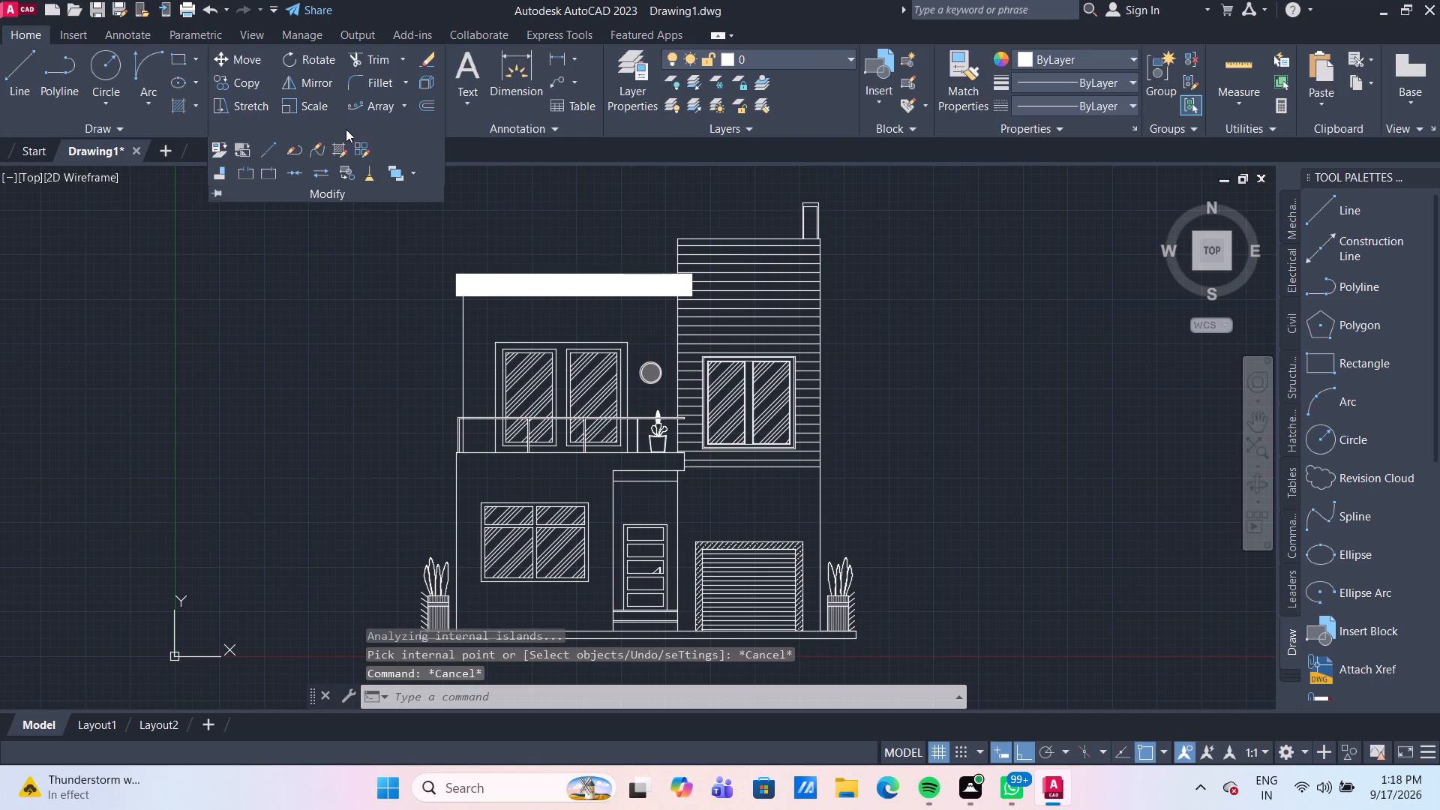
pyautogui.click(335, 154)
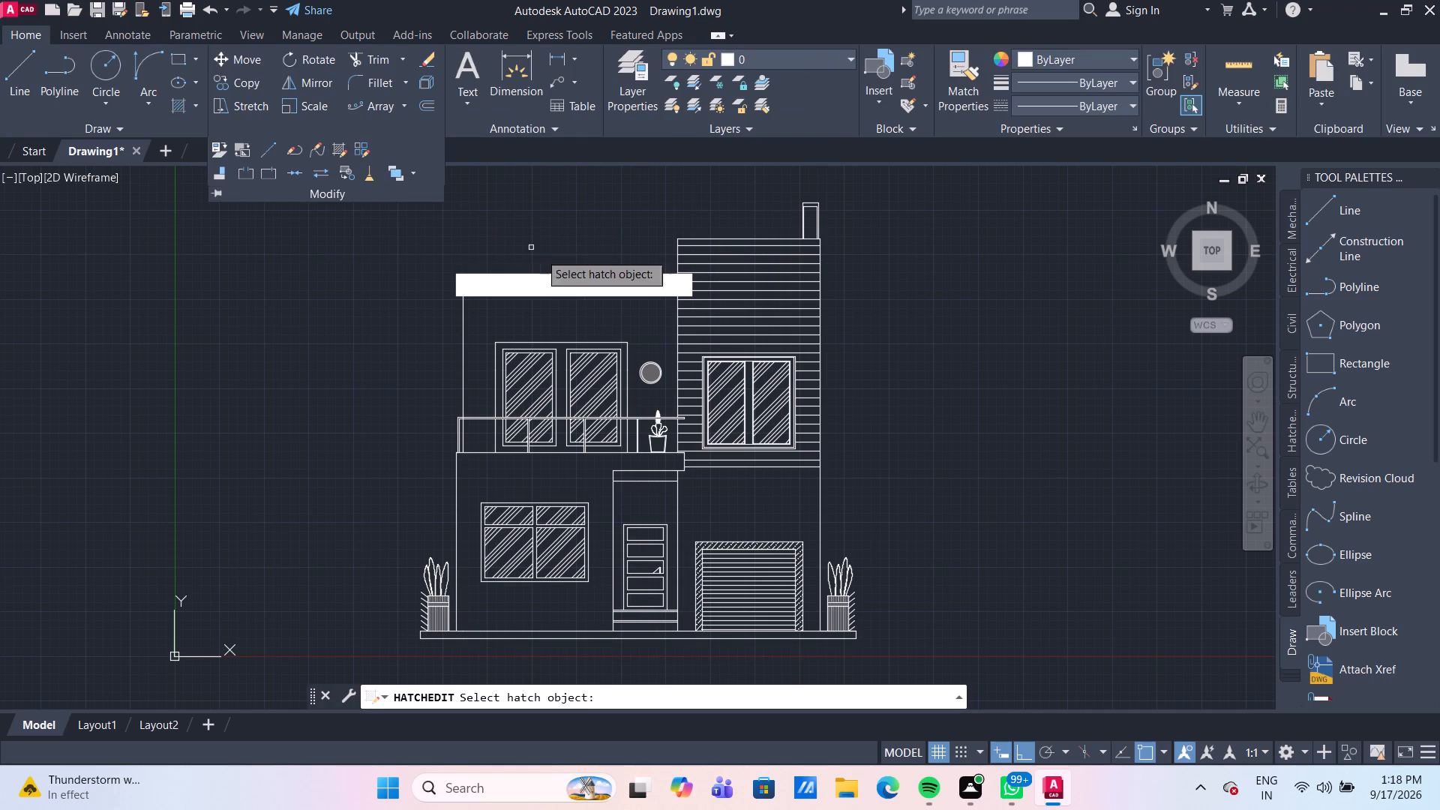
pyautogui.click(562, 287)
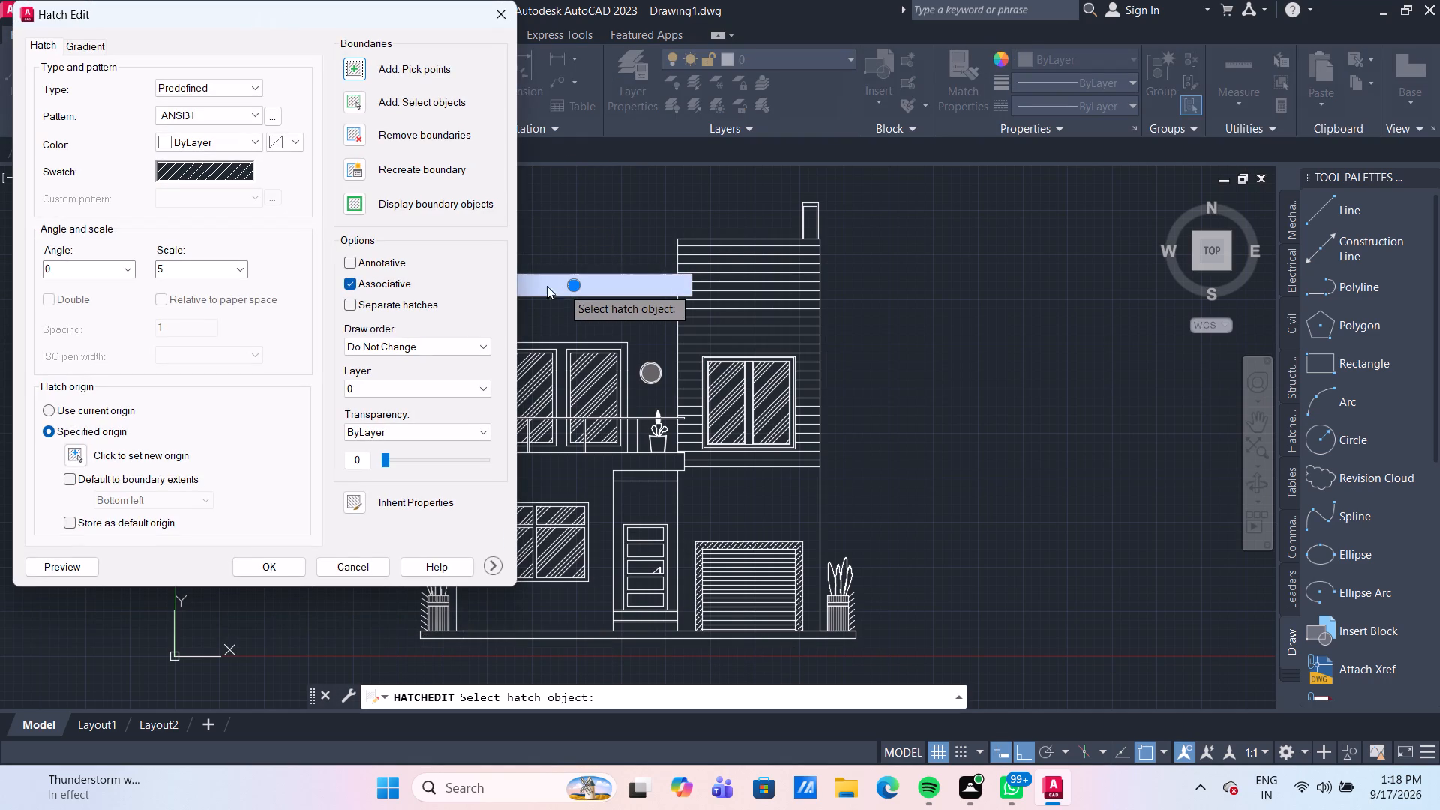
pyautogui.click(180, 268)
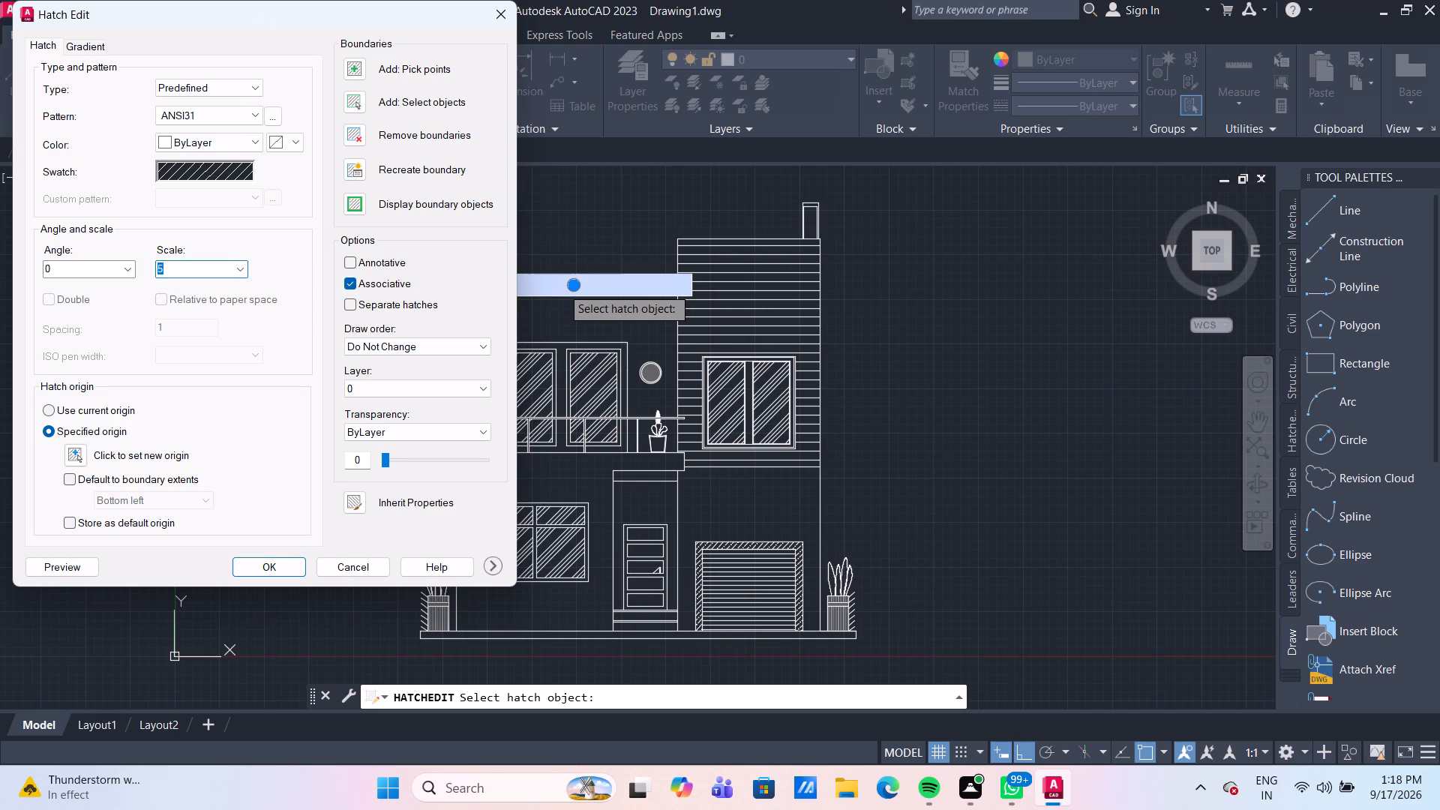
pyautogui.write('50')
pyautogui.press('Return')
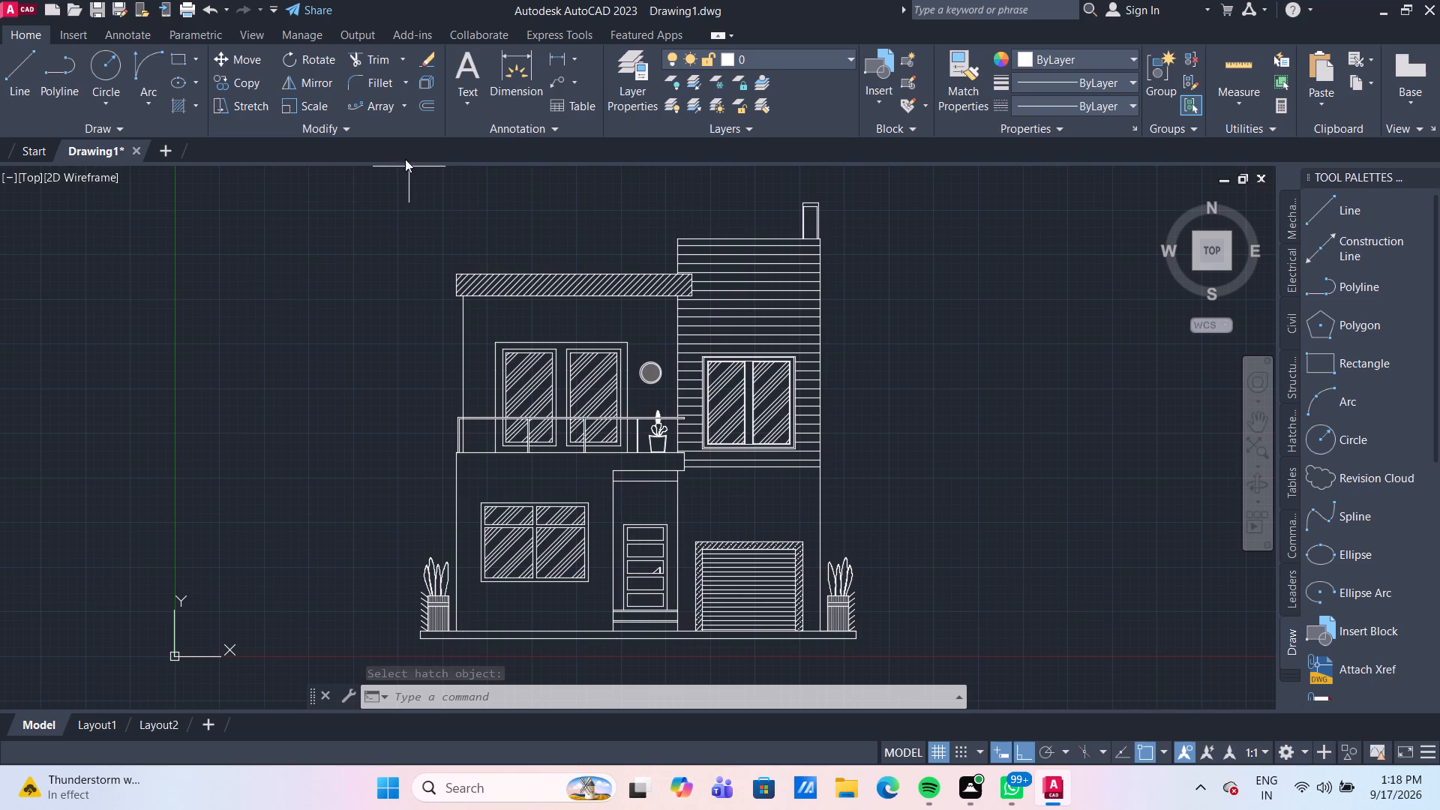
# Edit the roof band's hatch, setting its angle to 135 and its scale to 75.
pyautogui.click(372, 130)
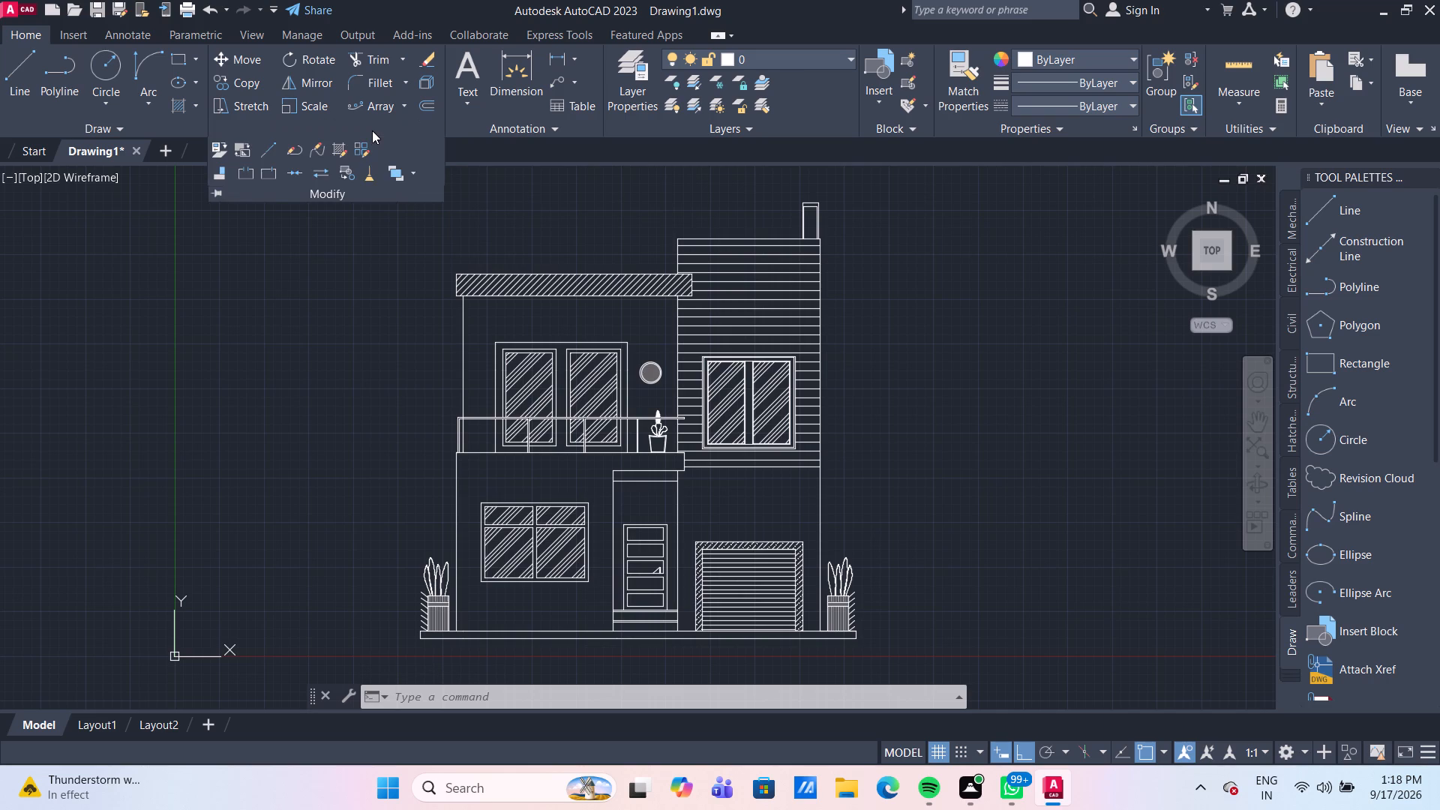
pyautogui.click(343, 151)
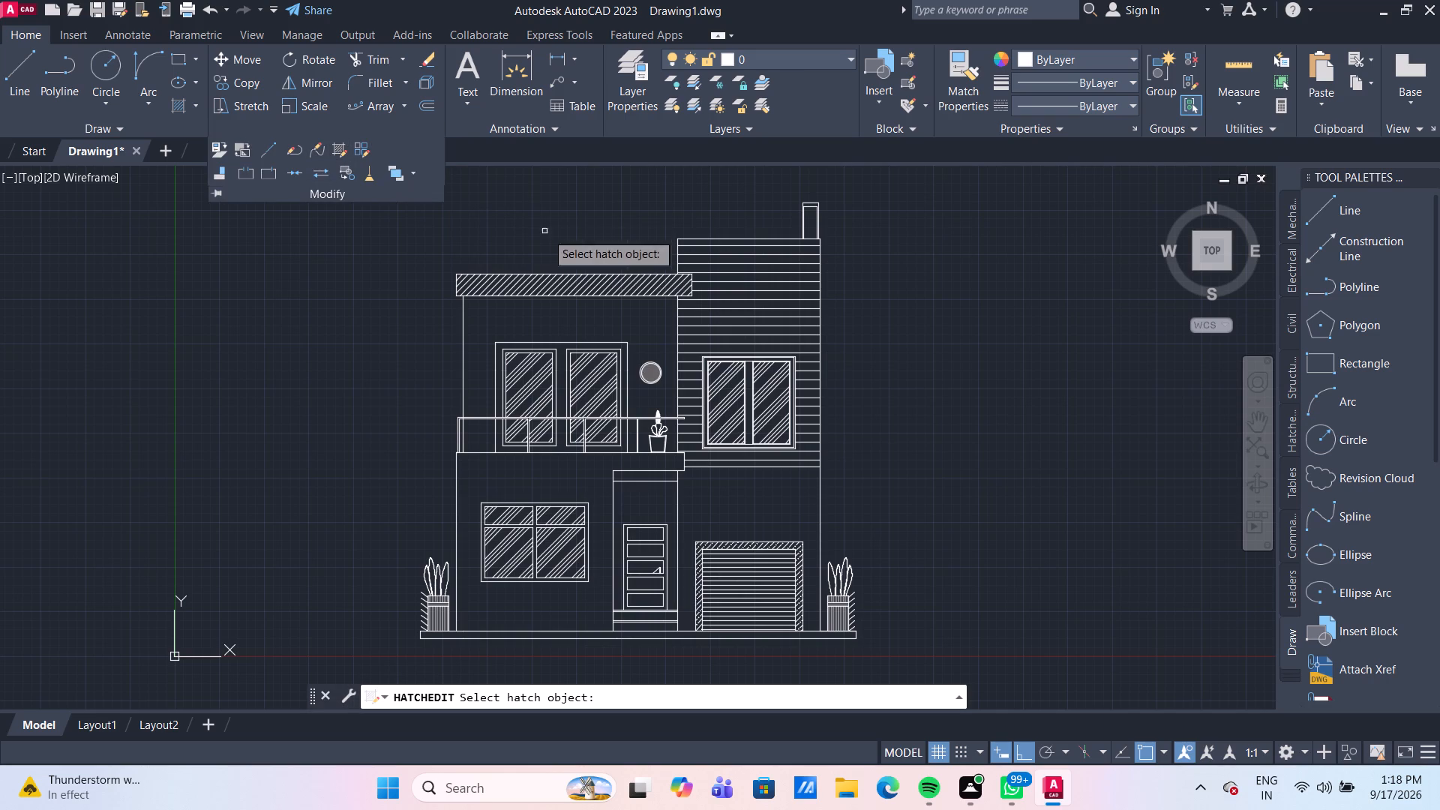
pyautogui.click(574, 287)
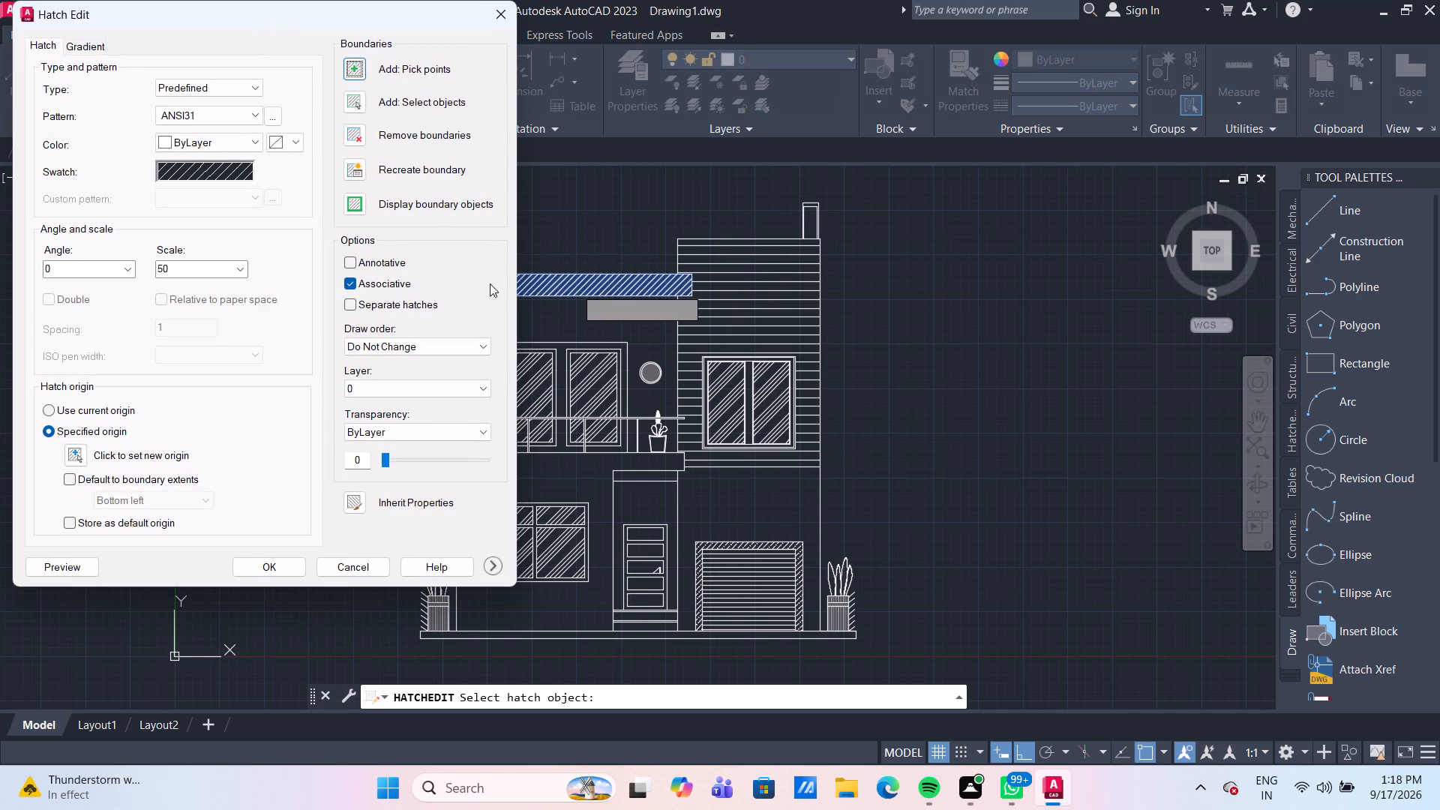
pyautogui.click(89, 268)
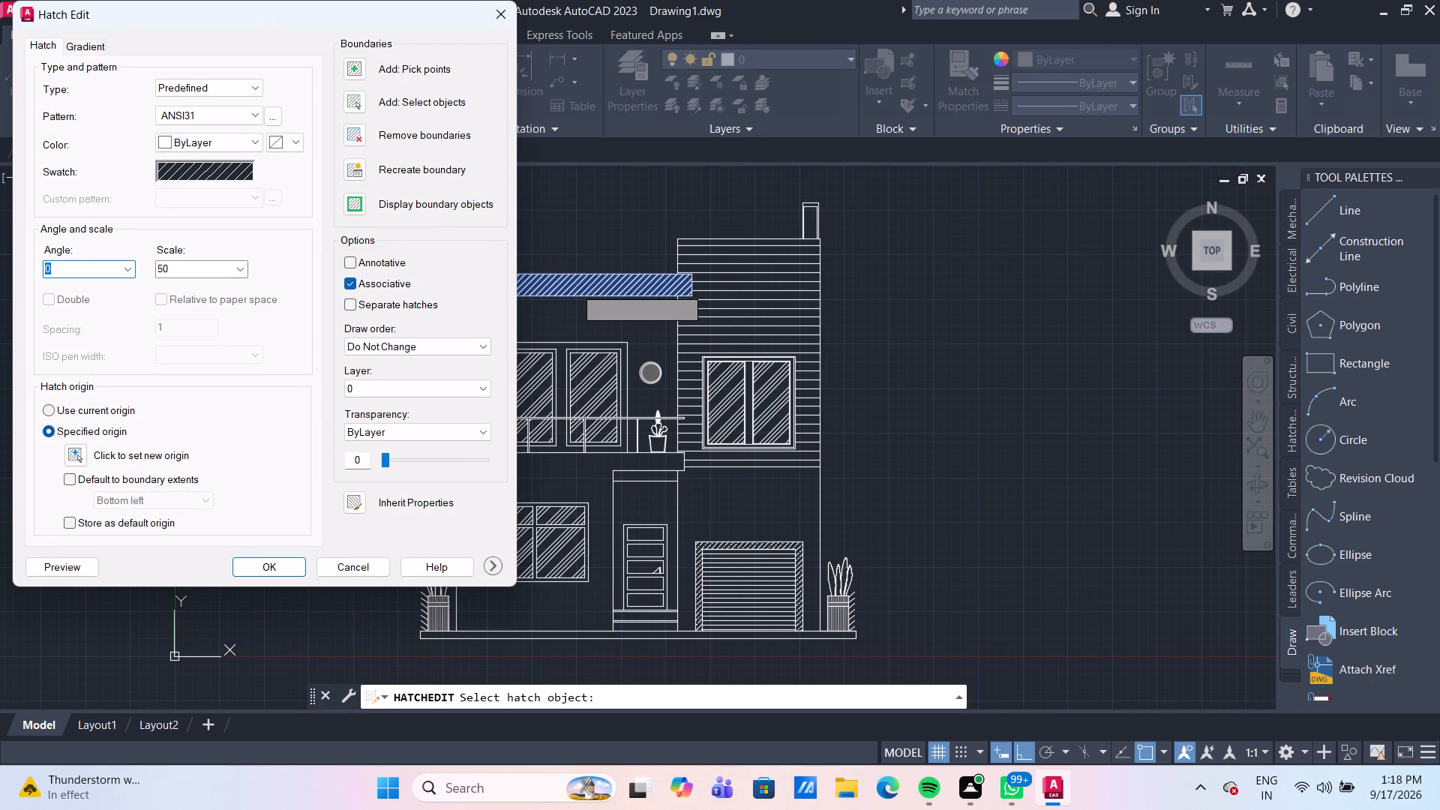
pyautogui.write('45')
pyautogui.press('BackSpace')
pyautogui.press('BackSpace')
pyautogui.write('135')
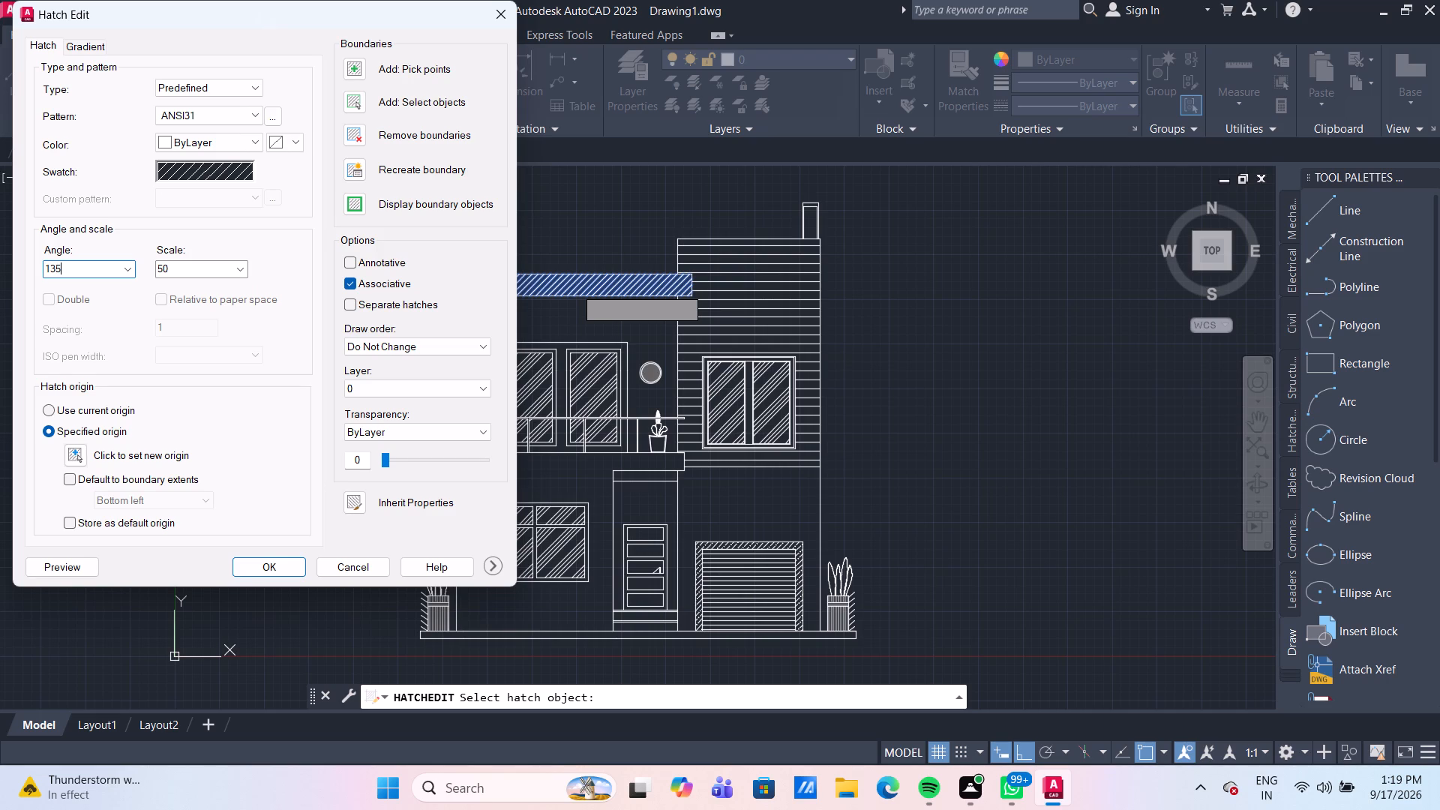
pyautogui.click(202, 268)
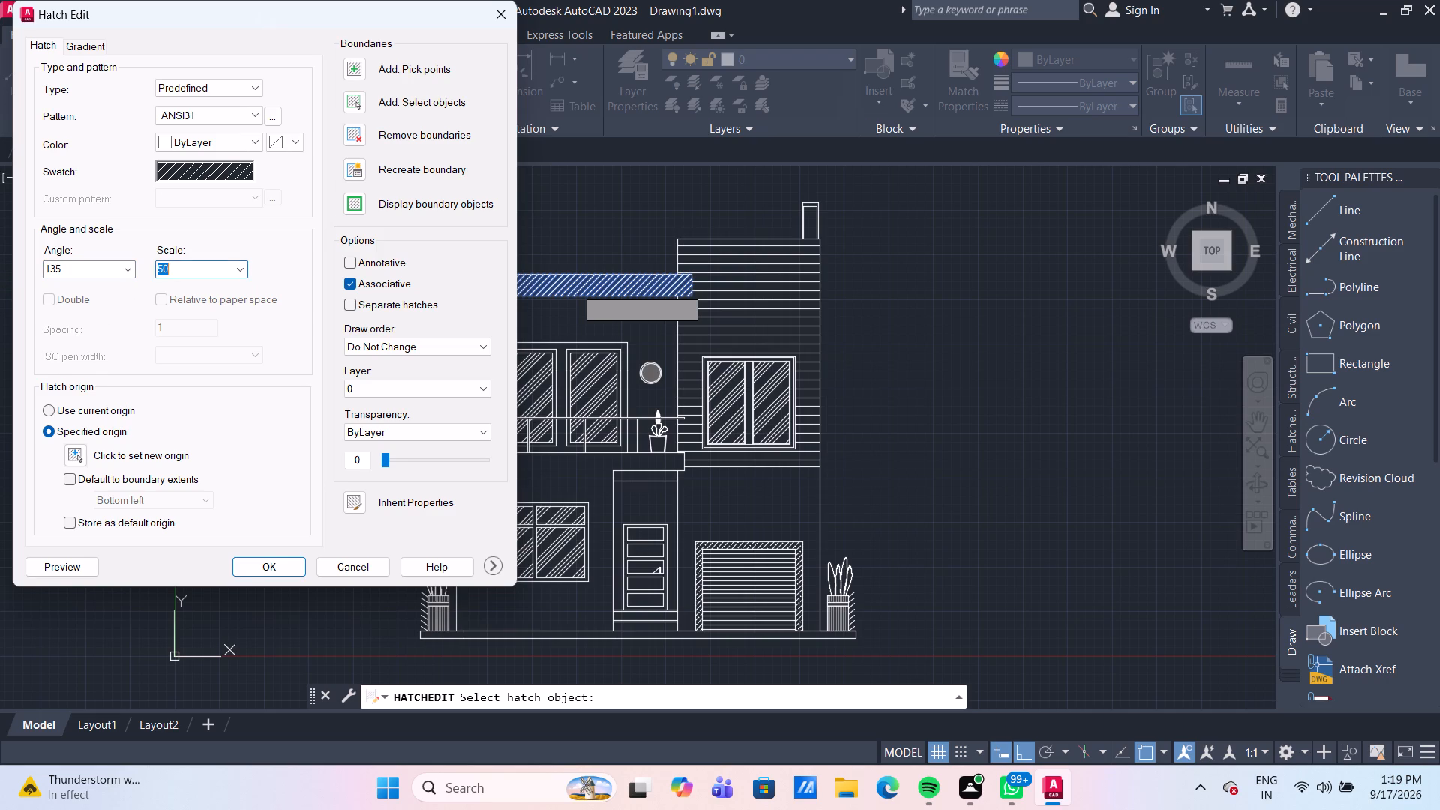
pyautogui.write('75')
pyautogui.press('Return')
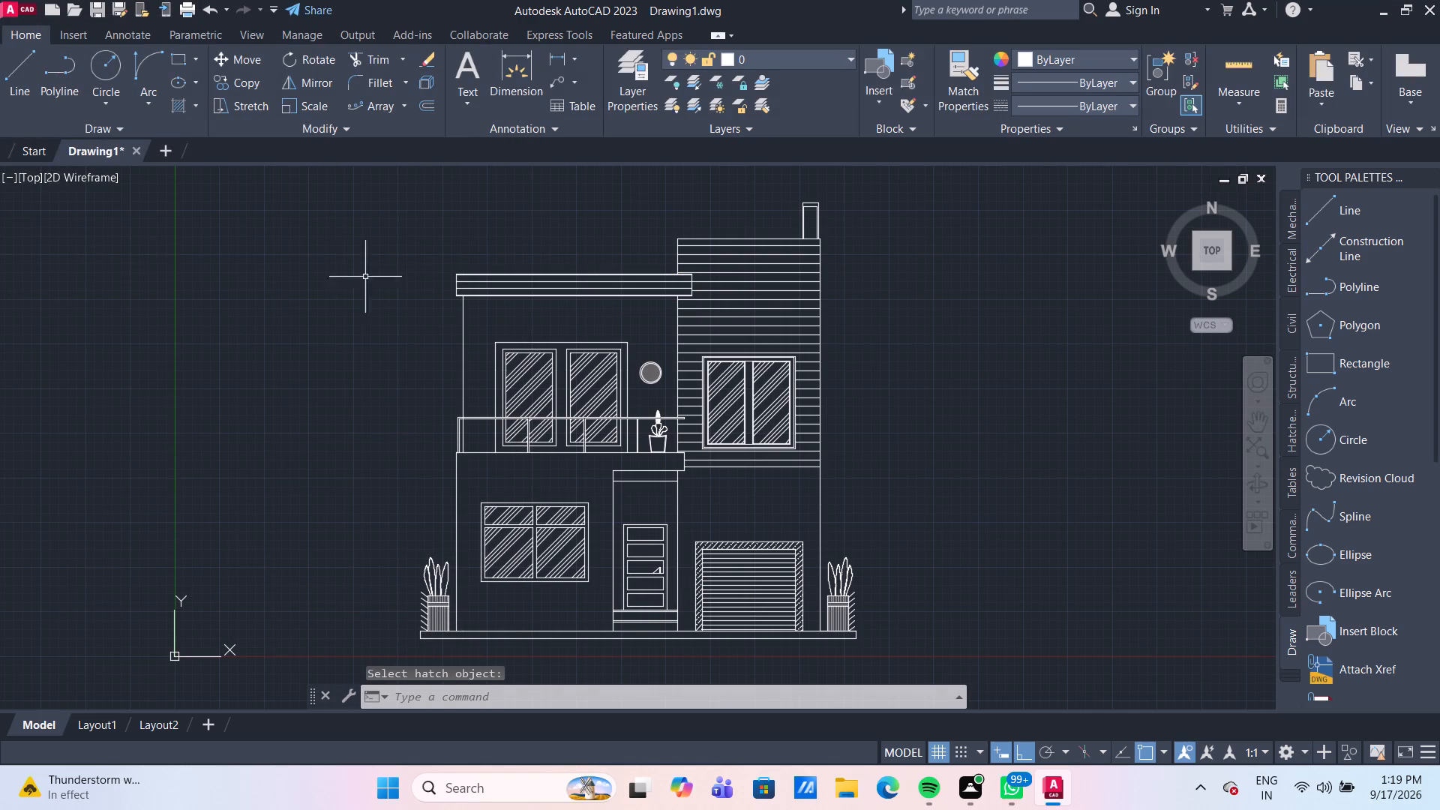
# Try a scale of 60 on the roof band's hatch, settle on scale 65, and deselect it.
pyautogui.scroll(1, 587, 293)
pyautogui.scroll(-1, 581, 290)
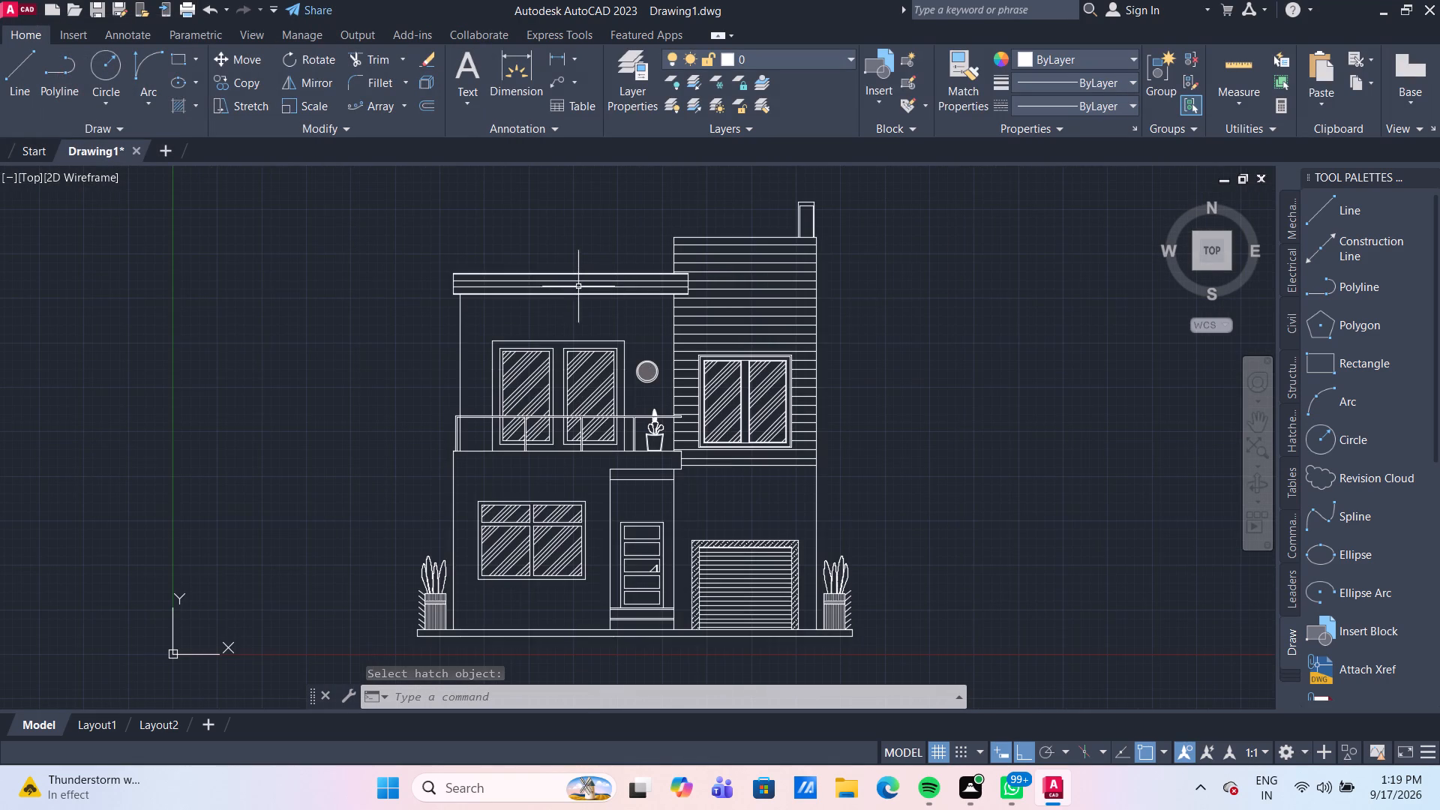
pyautogui.click(571, 280)
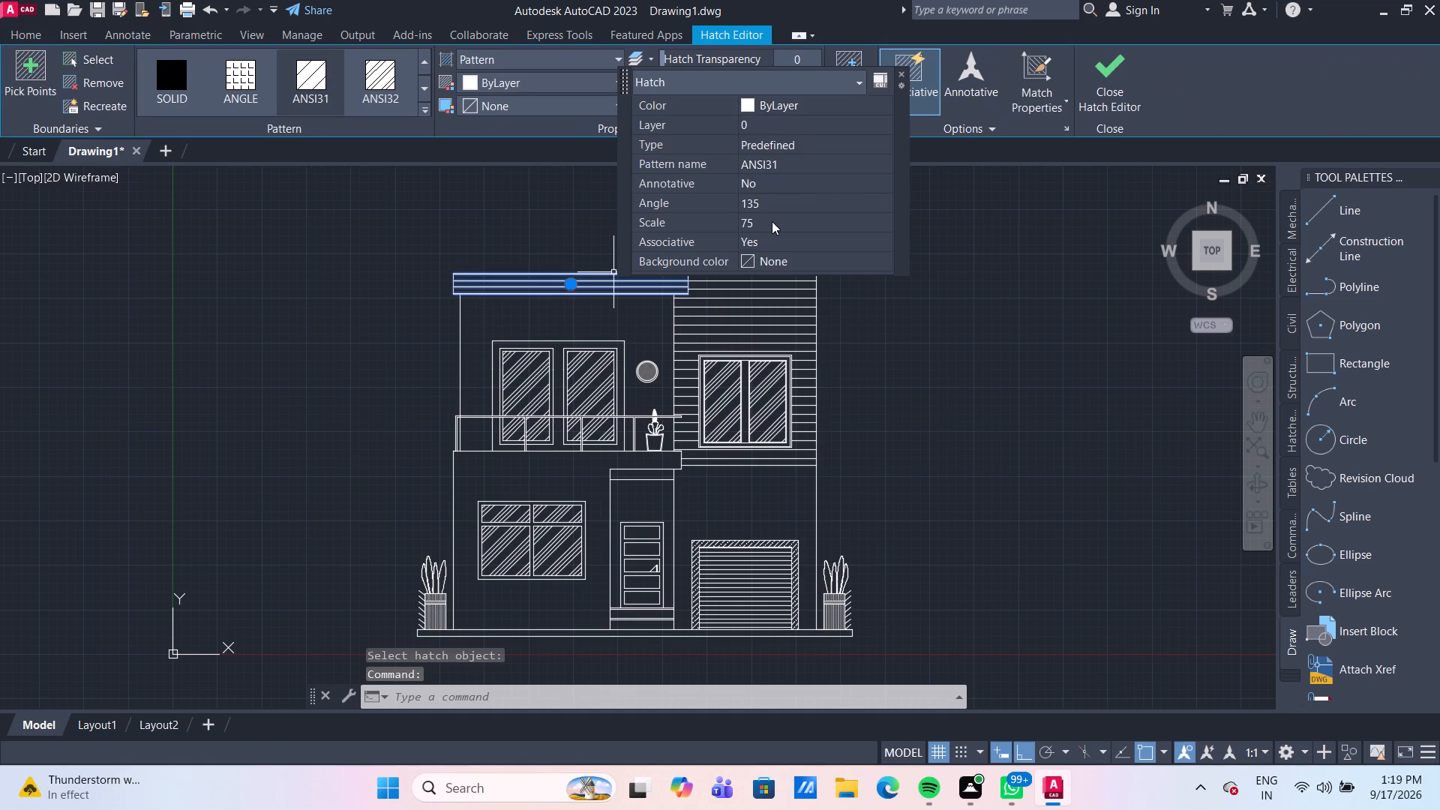
pyautogui.click(772, 221)
pyautogui.write('60')
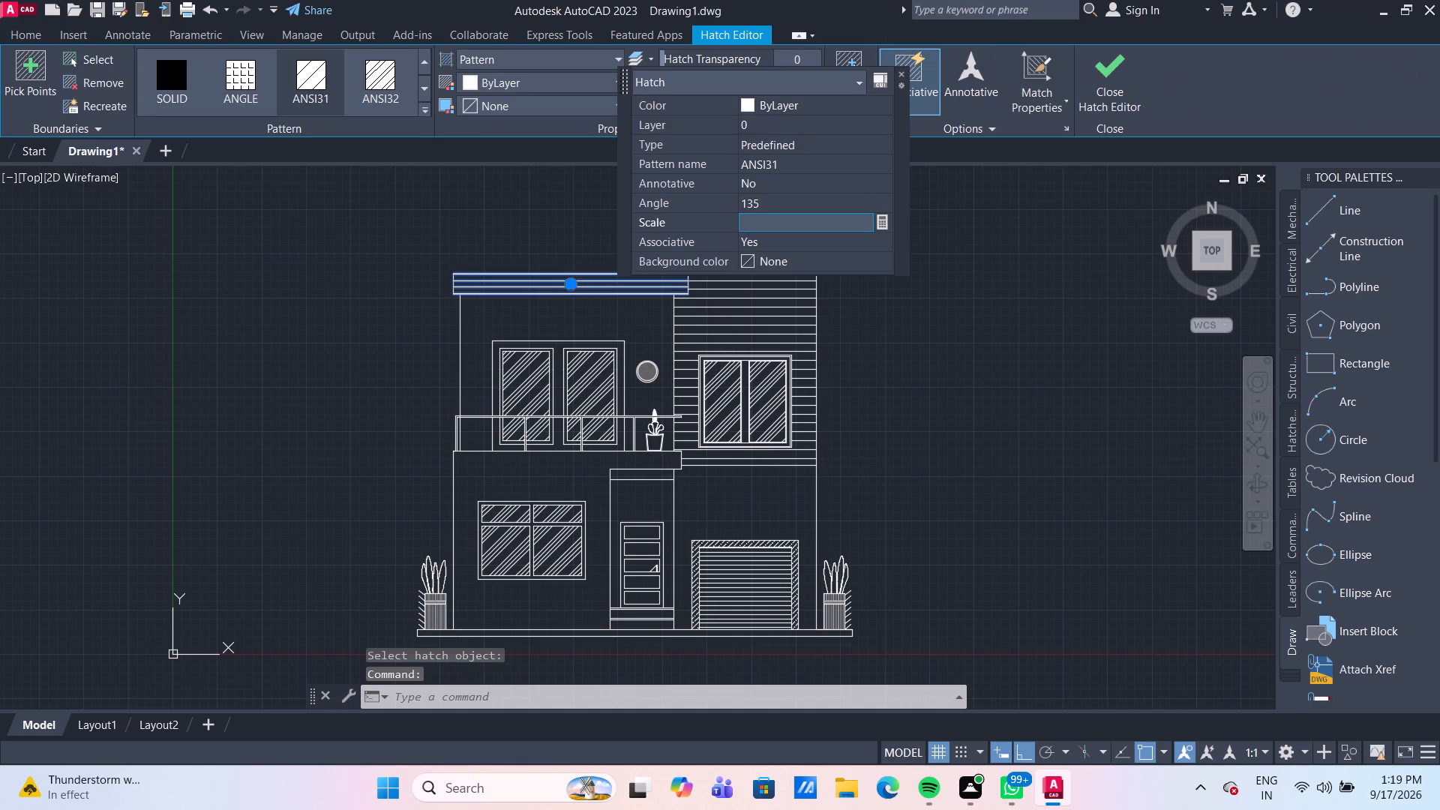
pyautogui.press('Return')
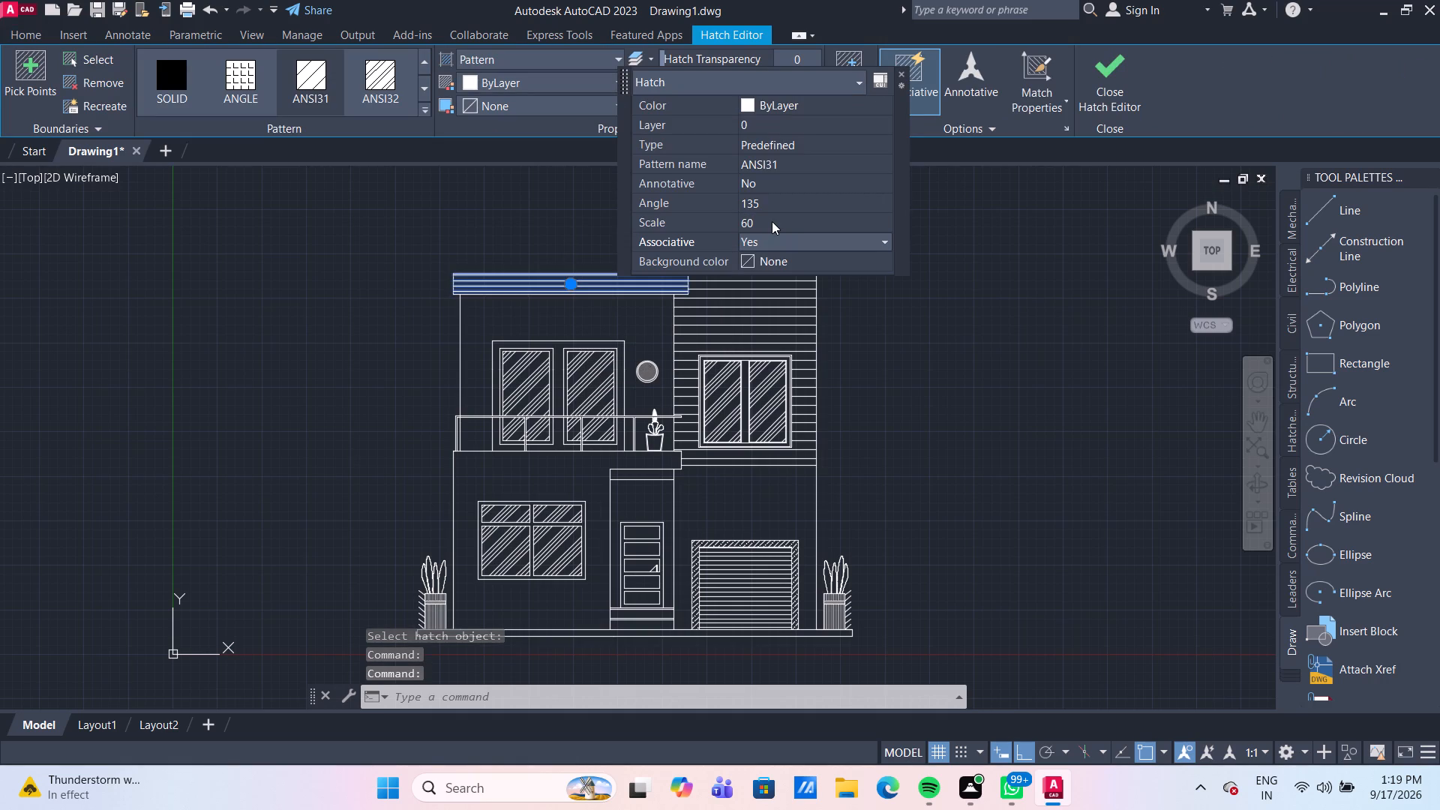
pyautogui.click(772, 221)
pyautogui.write('65')
pyautogui.press('Return')
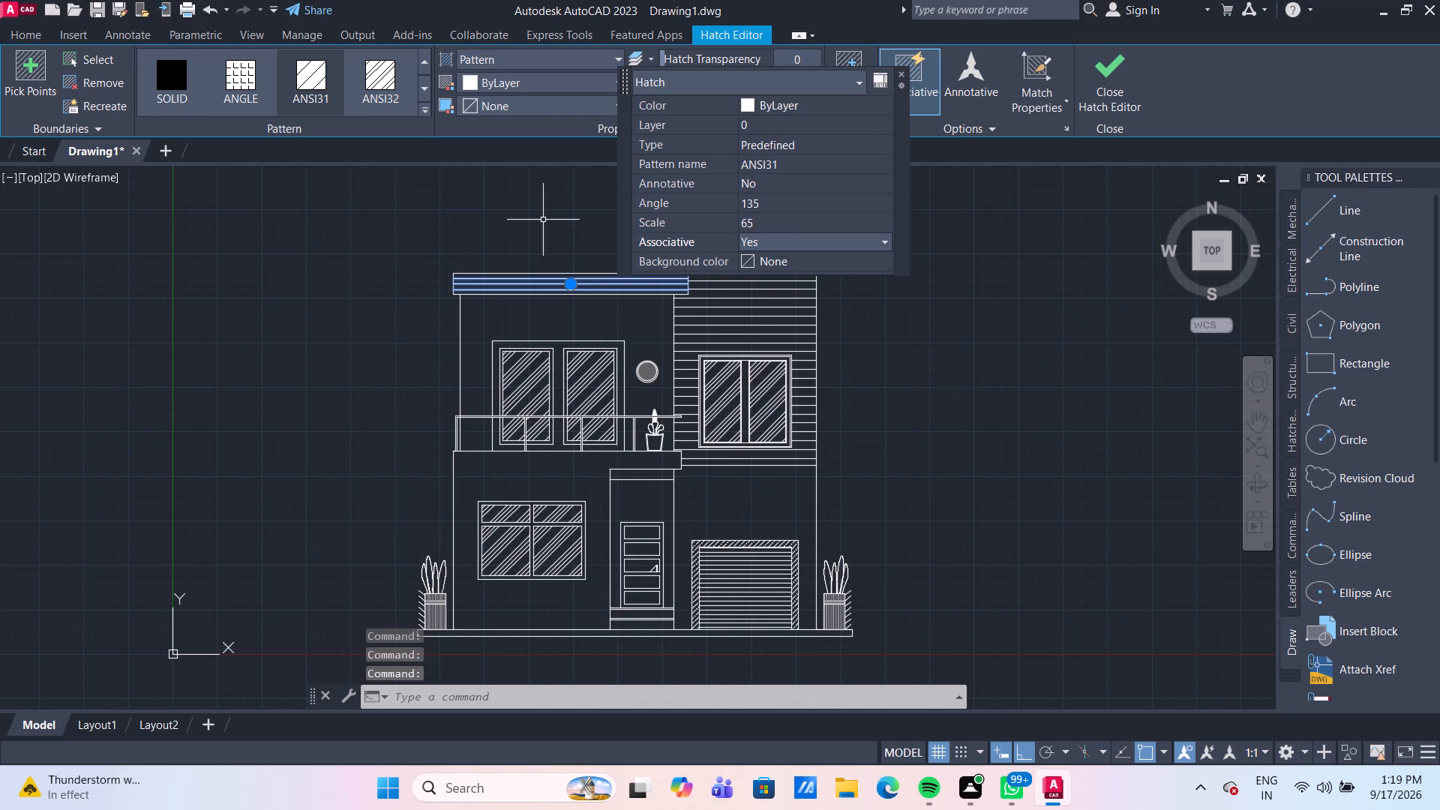
pyautogui.press('Escape')
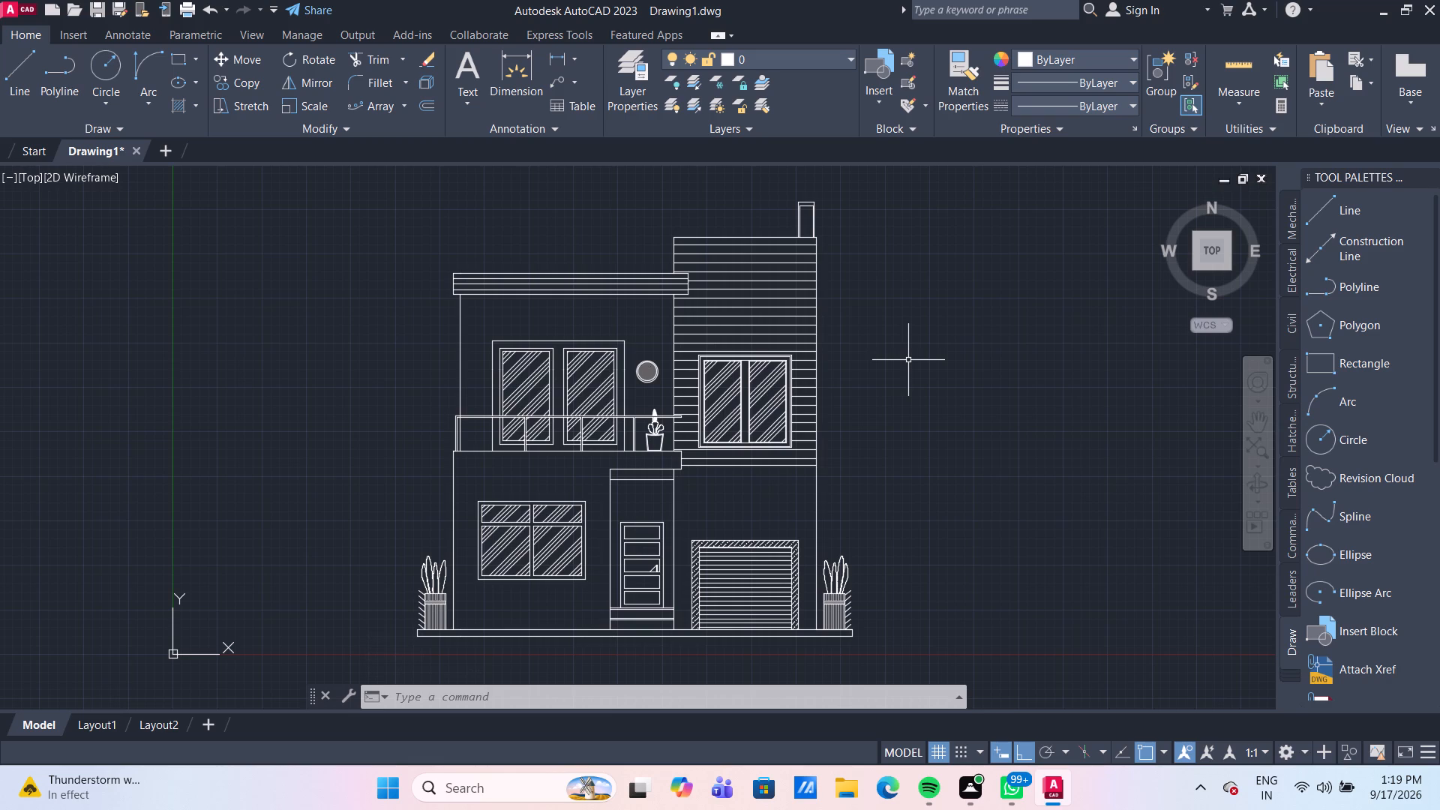
# Change the colour of the horizontal cladding hatch on the tall upper block to true colour 189,189,189 and deselect it.
pyautogui.click(783, 295)
pyautogui.click(772, 271)
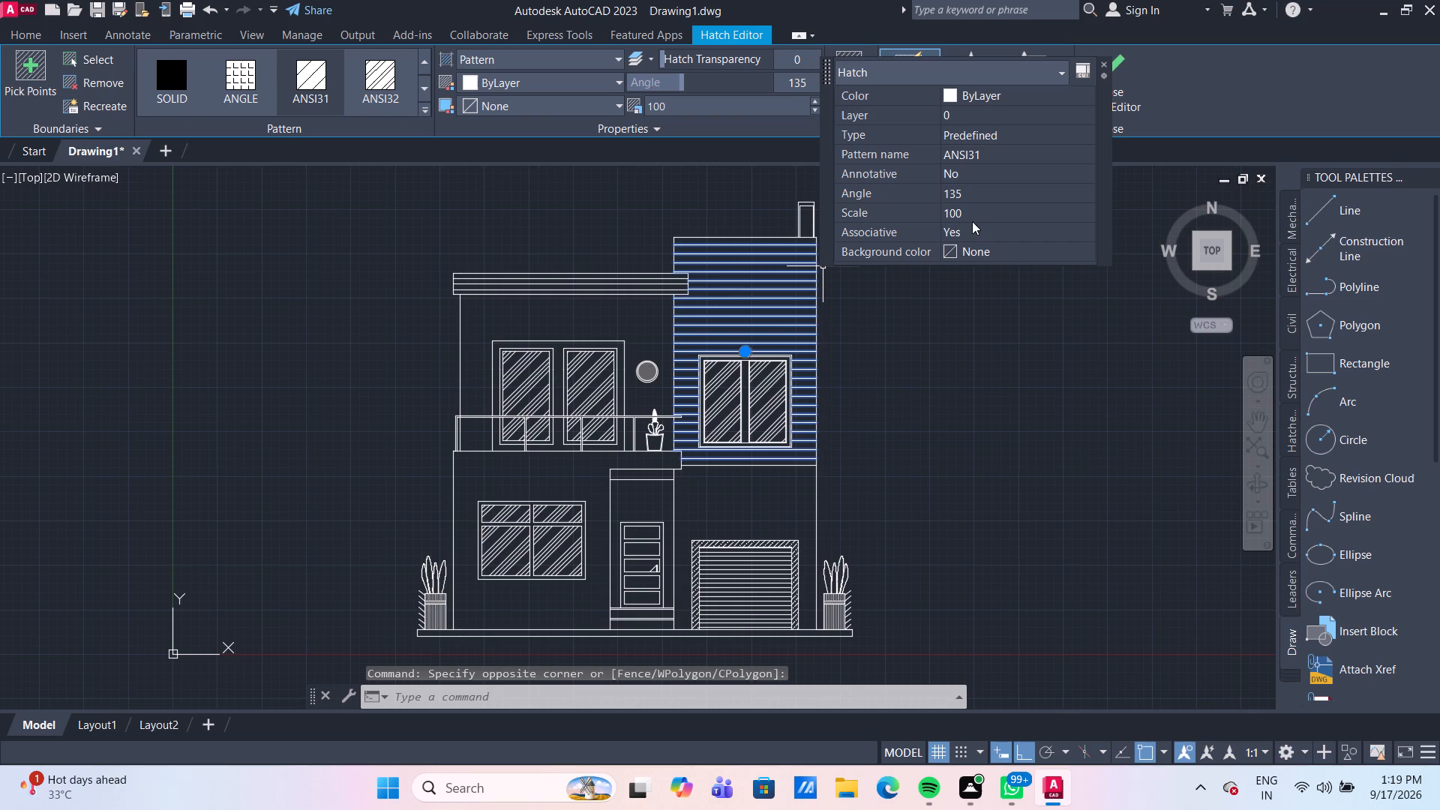
pyautogui.click(975, 93)
pyautogui.click(975, 93)
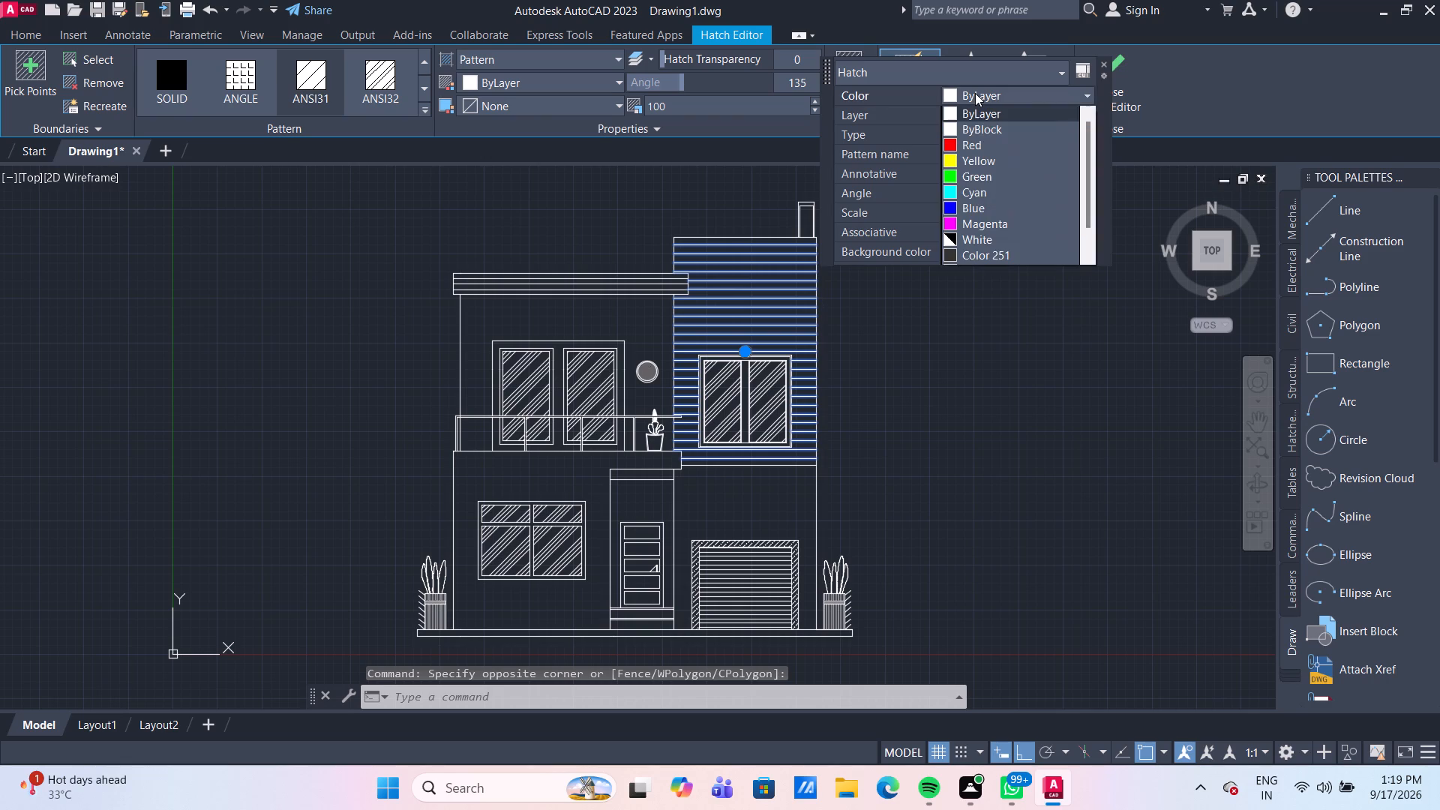
pyautogui.scroll(-5, 995, 191)
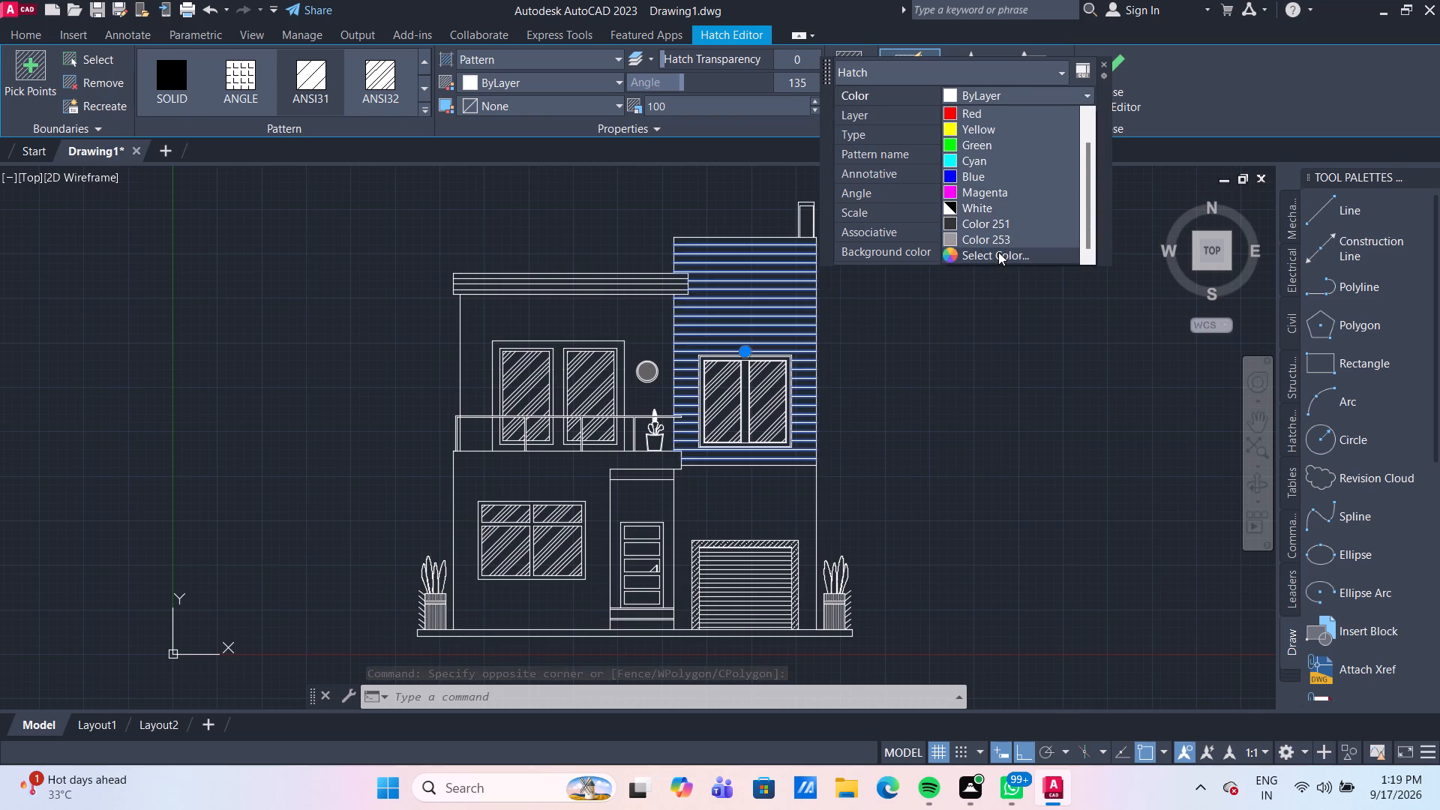
pyautogui.click(998, 252)
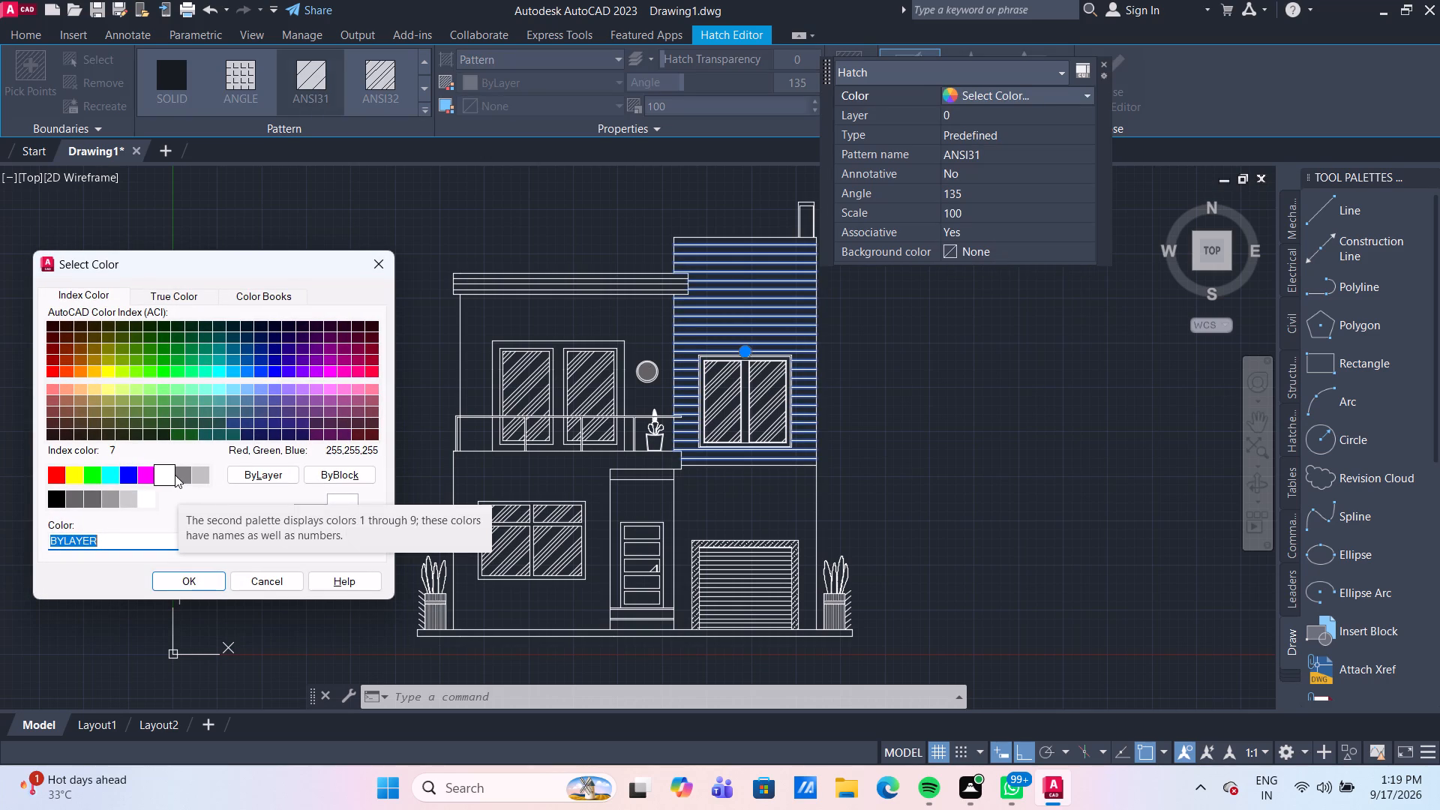
pyautogui.click(109, 498)
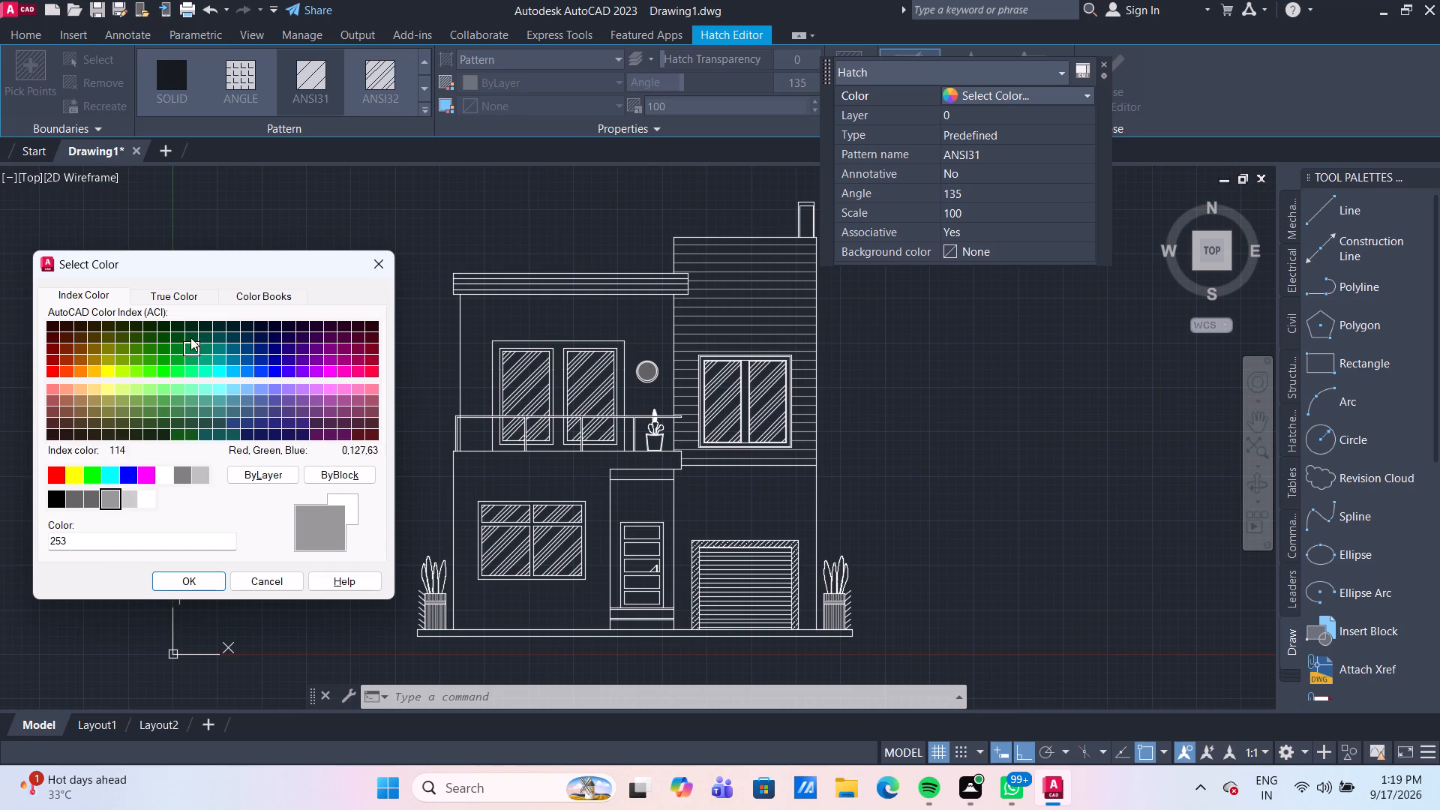
pyautogui.click(161, 296)
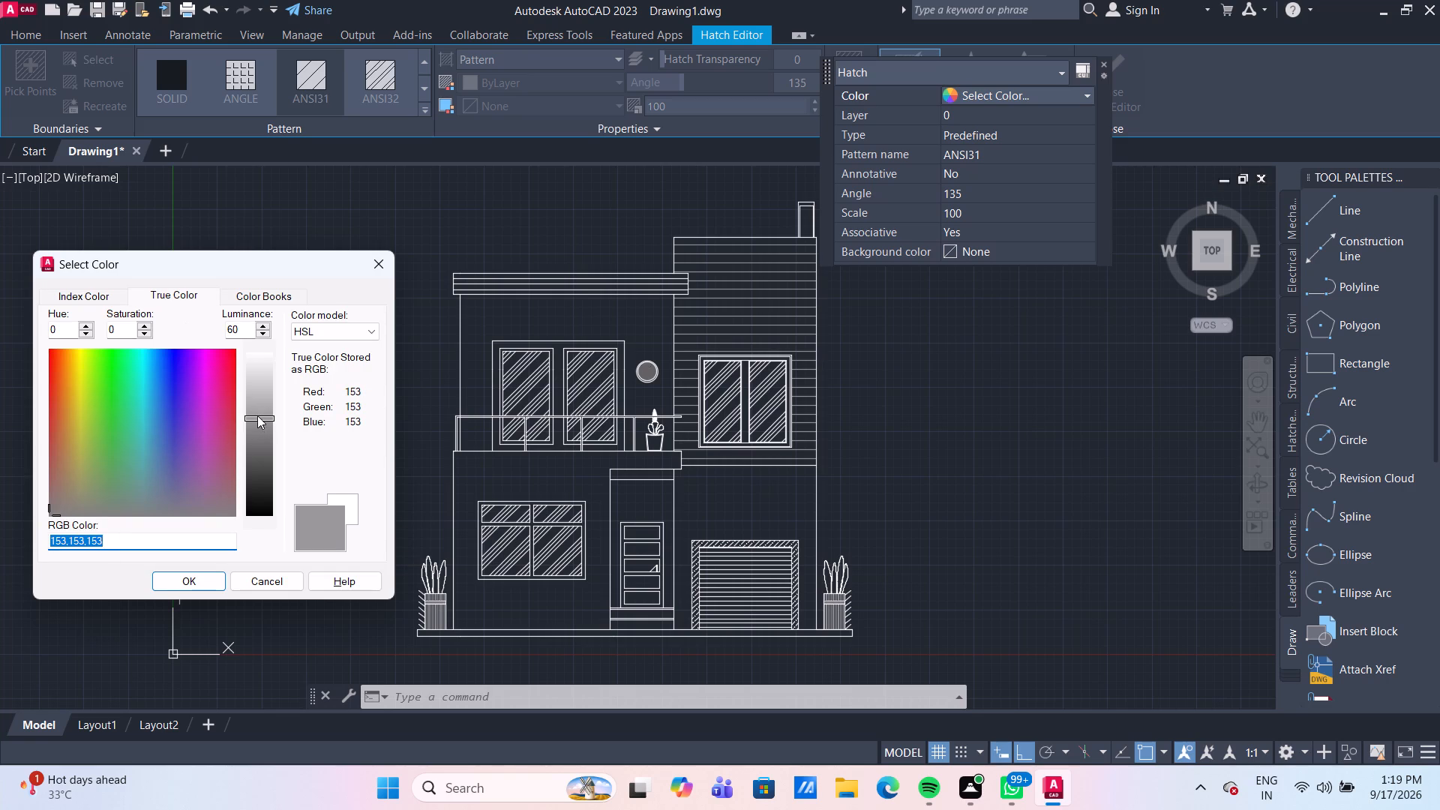
pyautogui.moveTo(257, 415); pyautogui.dragTo(268, 421)
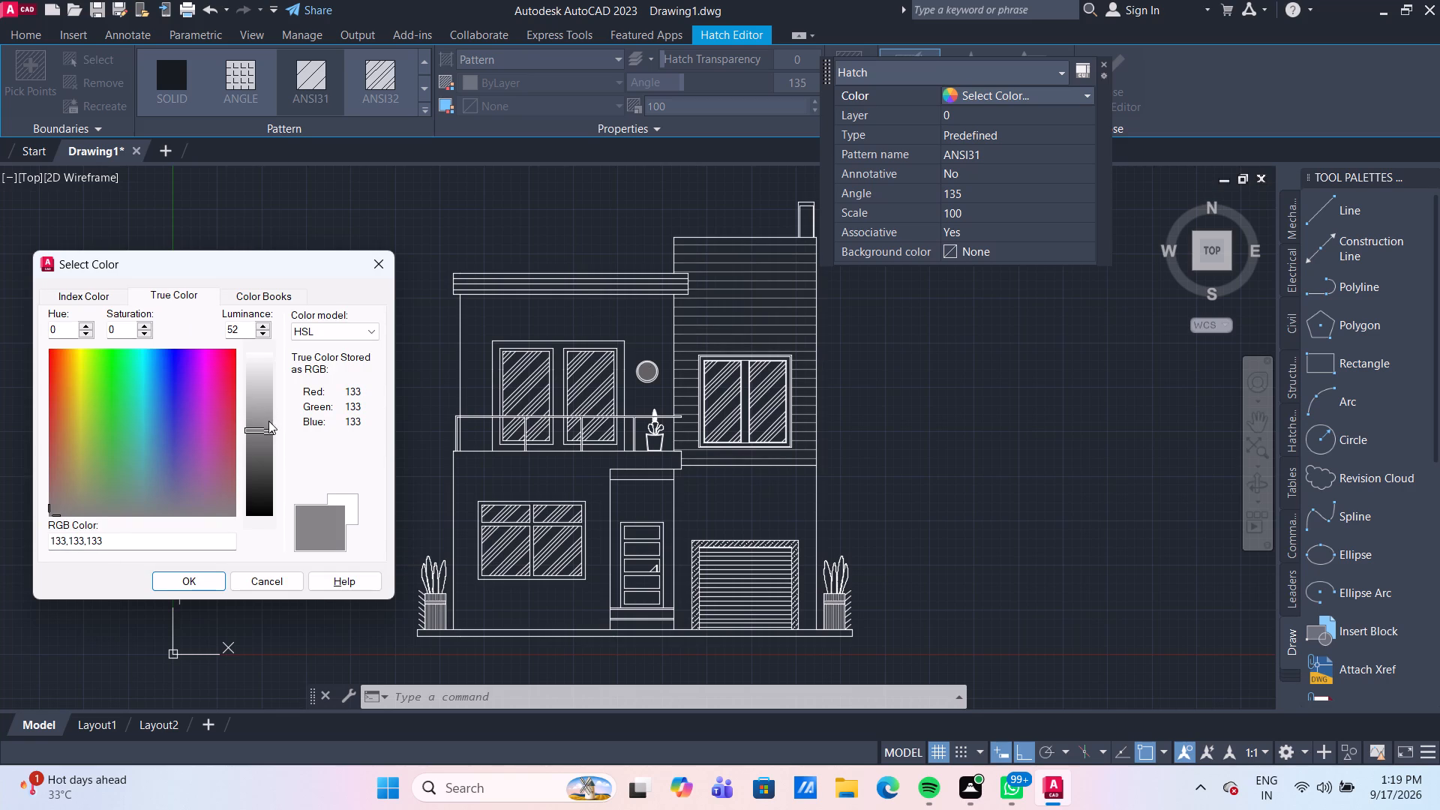
pyautogui.moveTo(268, 421); pyautogui.dragTo(262, 400)
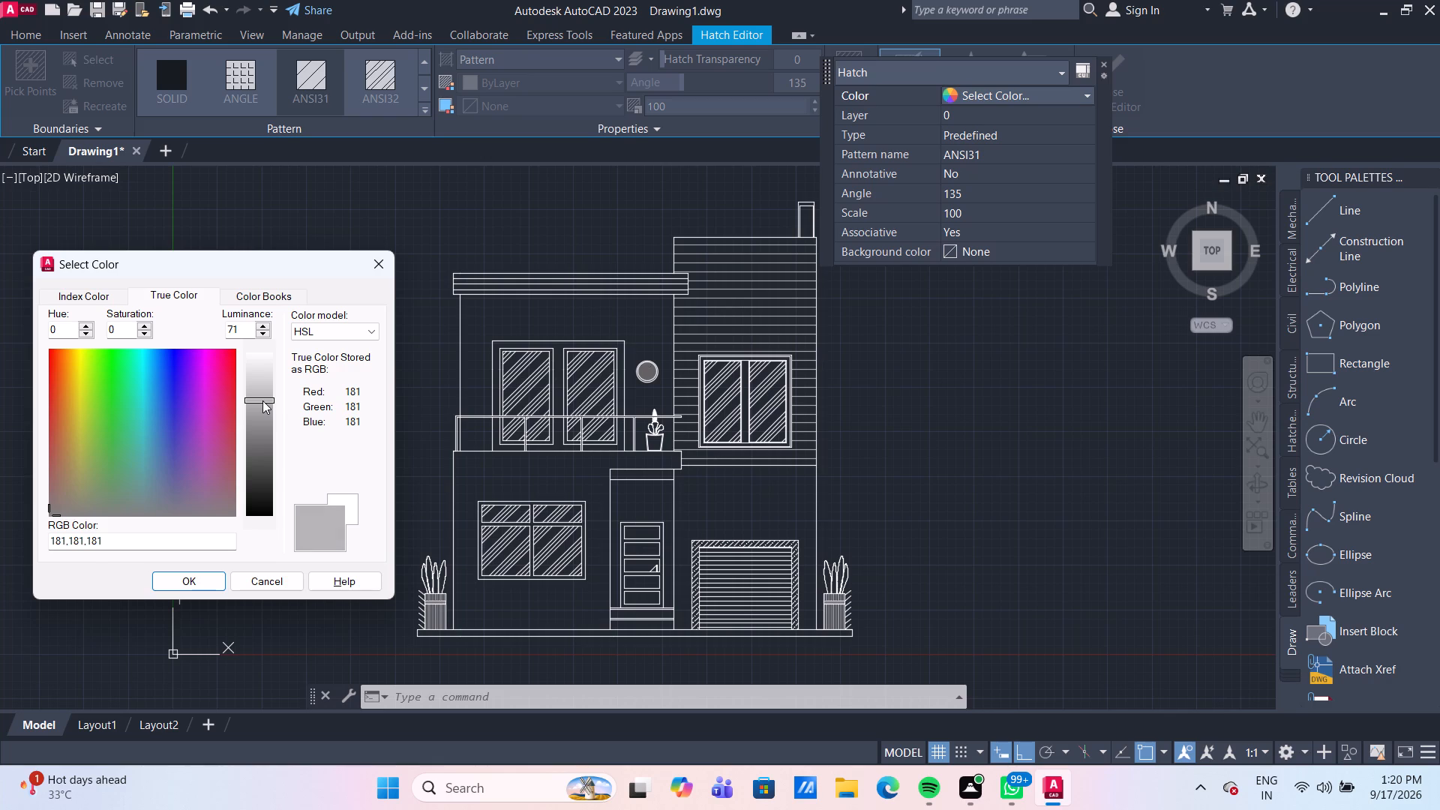
pyautogui.click(262, 400)
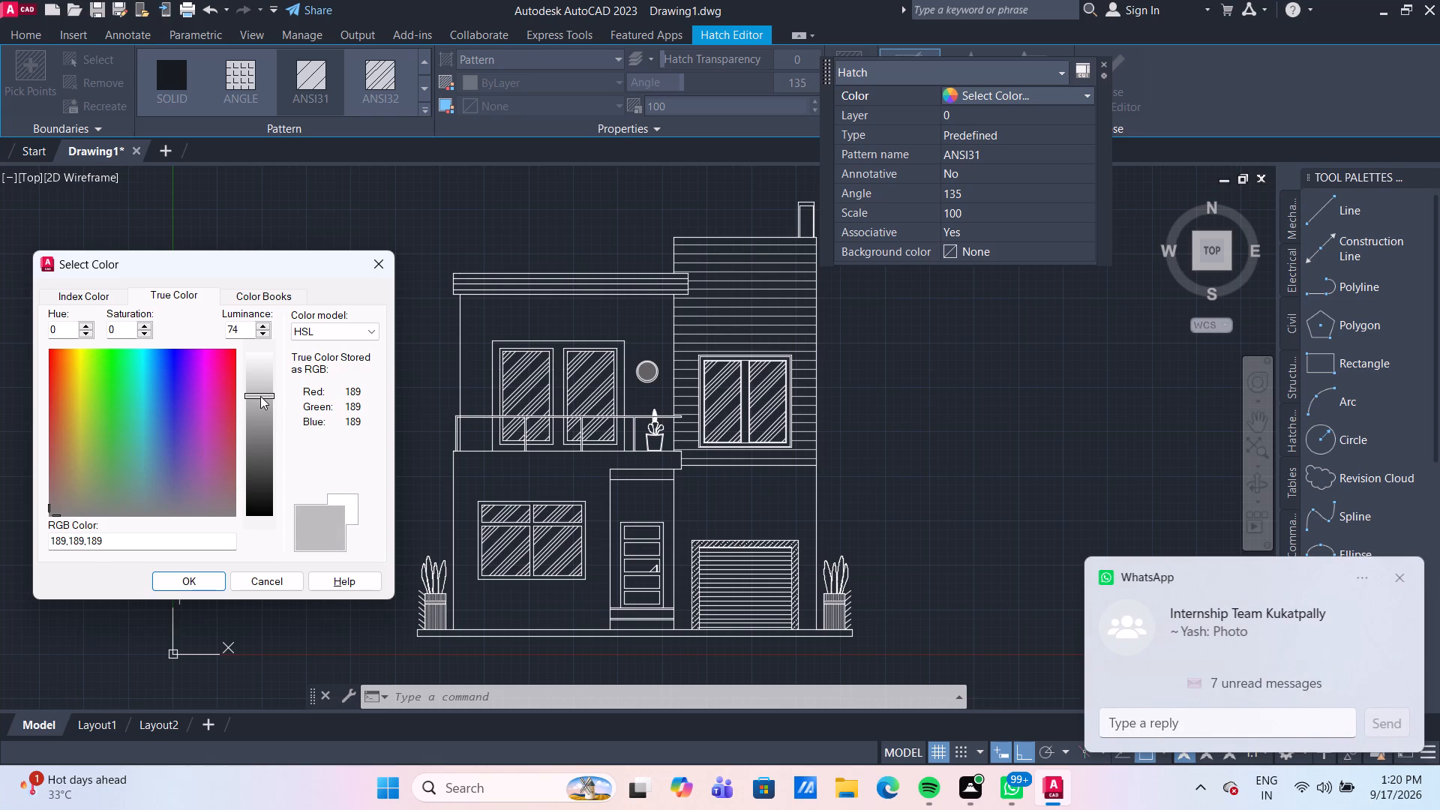
pyautogui.click(188, 581)
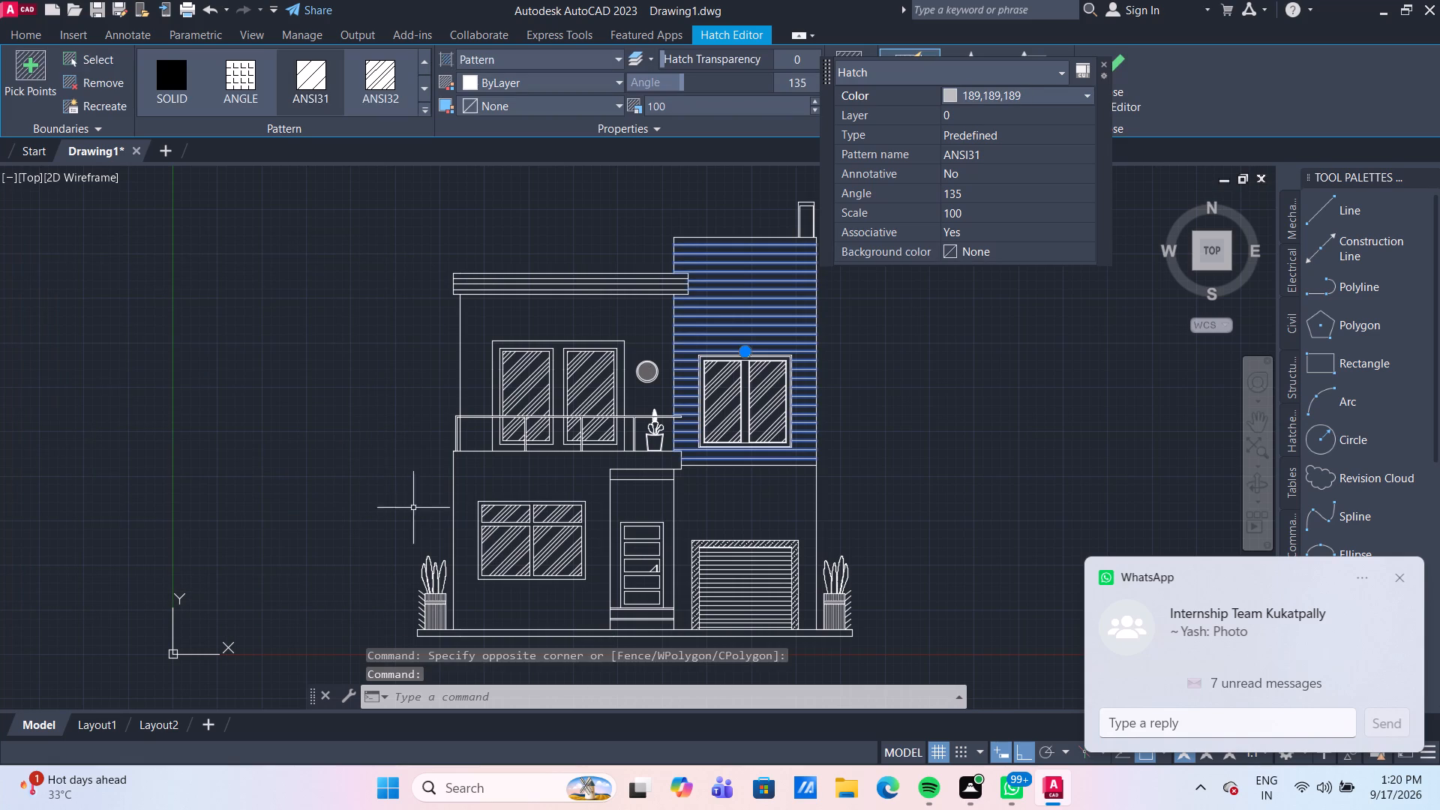
pyautogui.press('Escape')
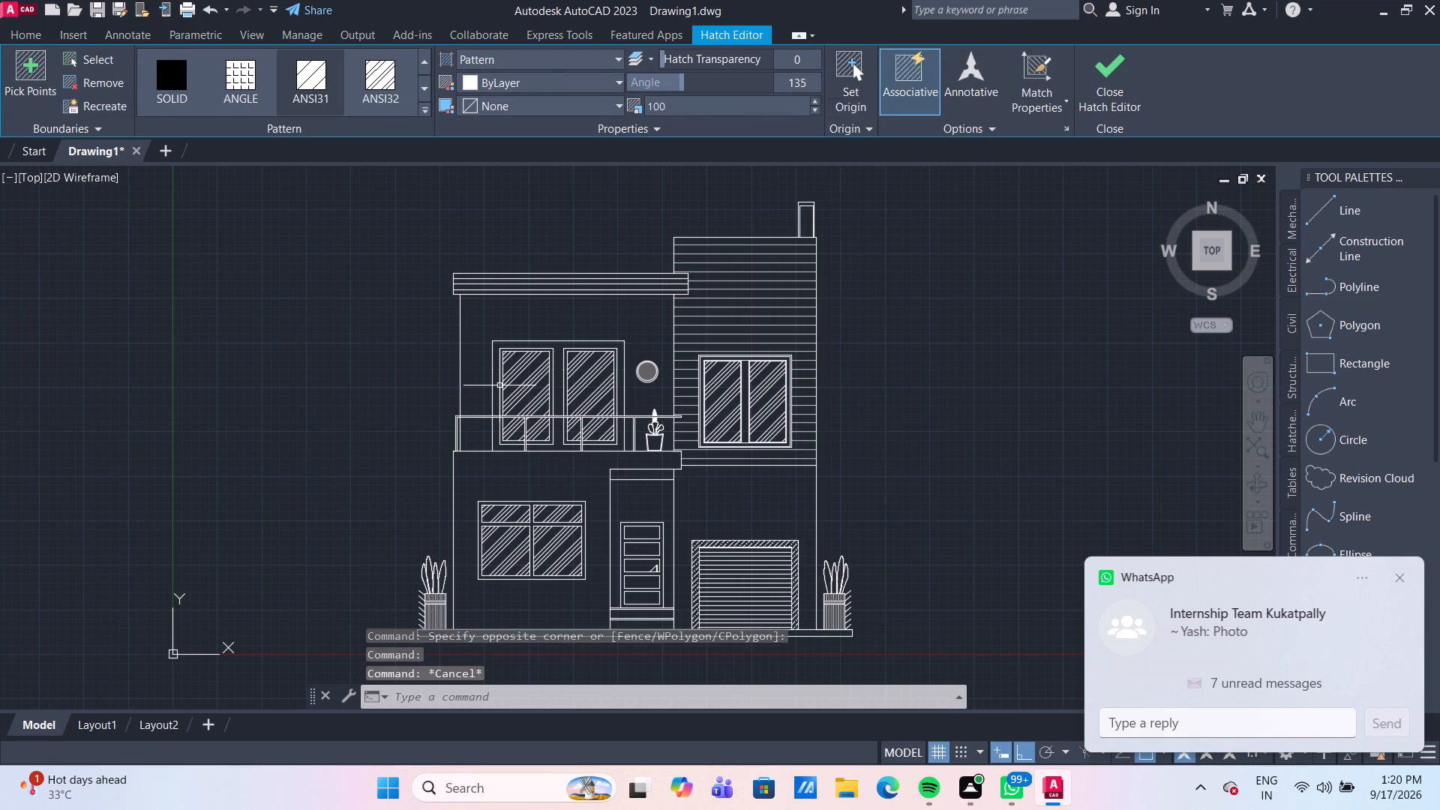
# Change the colour of the ANSI34 window glass hatch to true colour 120,120,120 and deselect it.
pyautogui.click(586, 372)
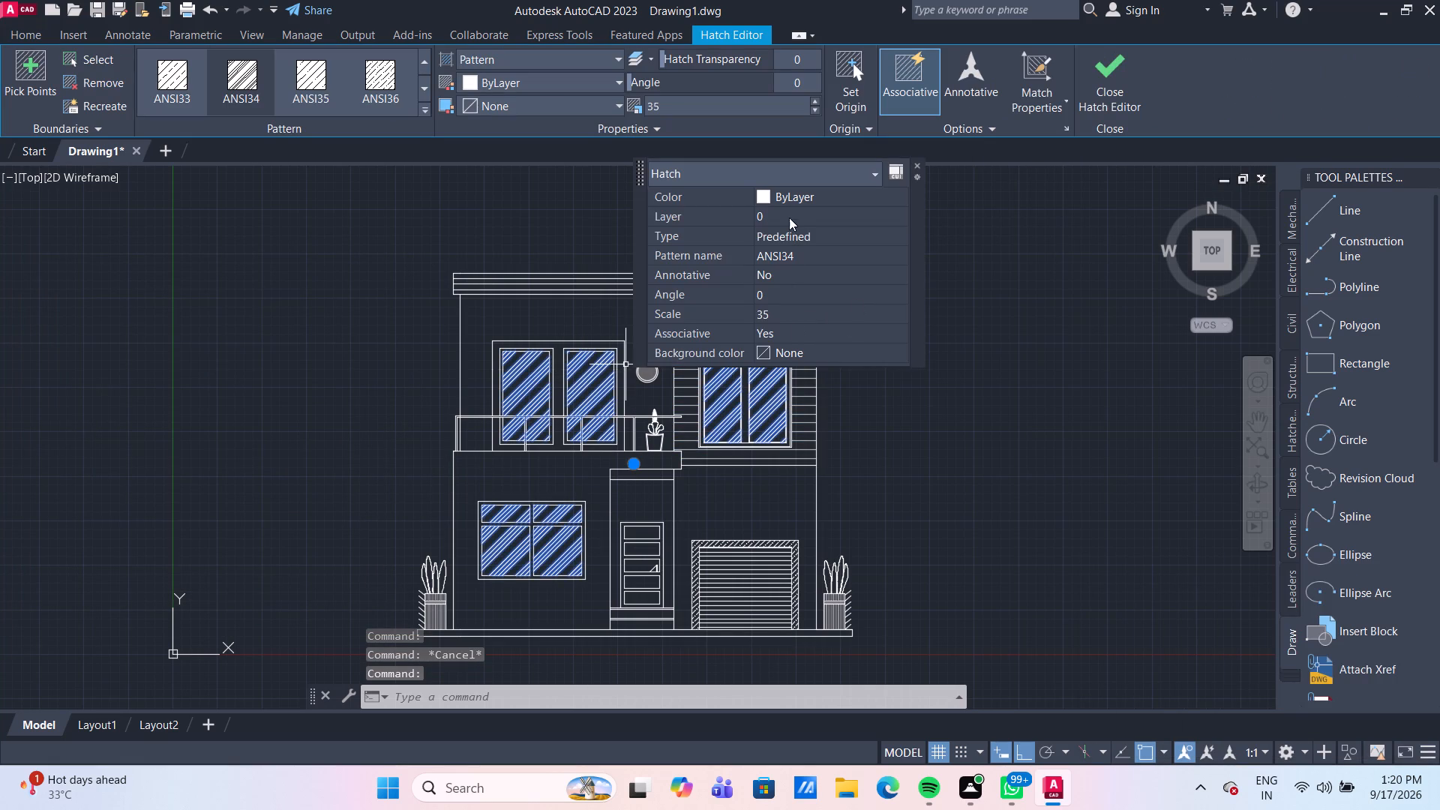
pyautogui.click(792, 191)
pyautogui.click(792, 191)
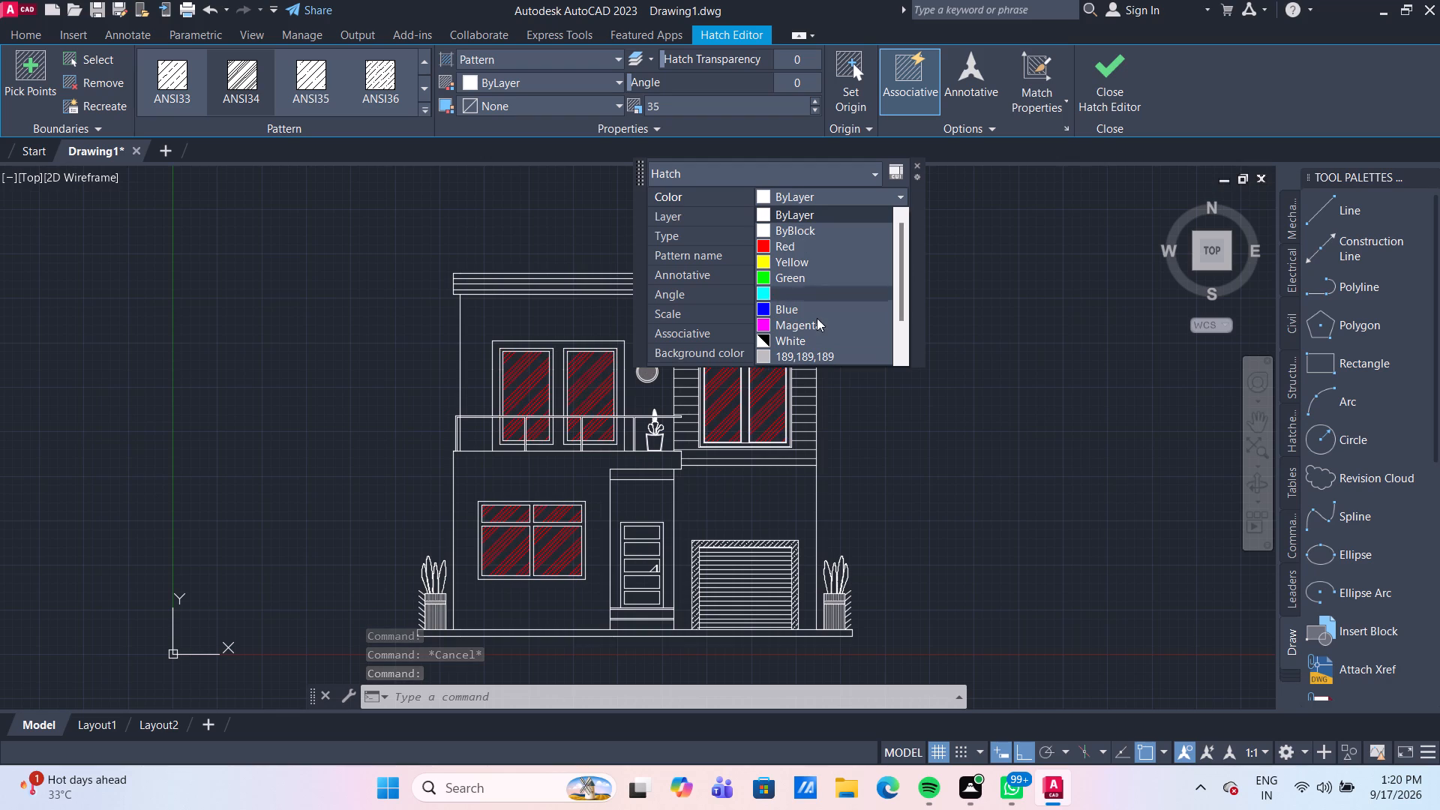
pyautogui.scroll(-5, 817, 322)
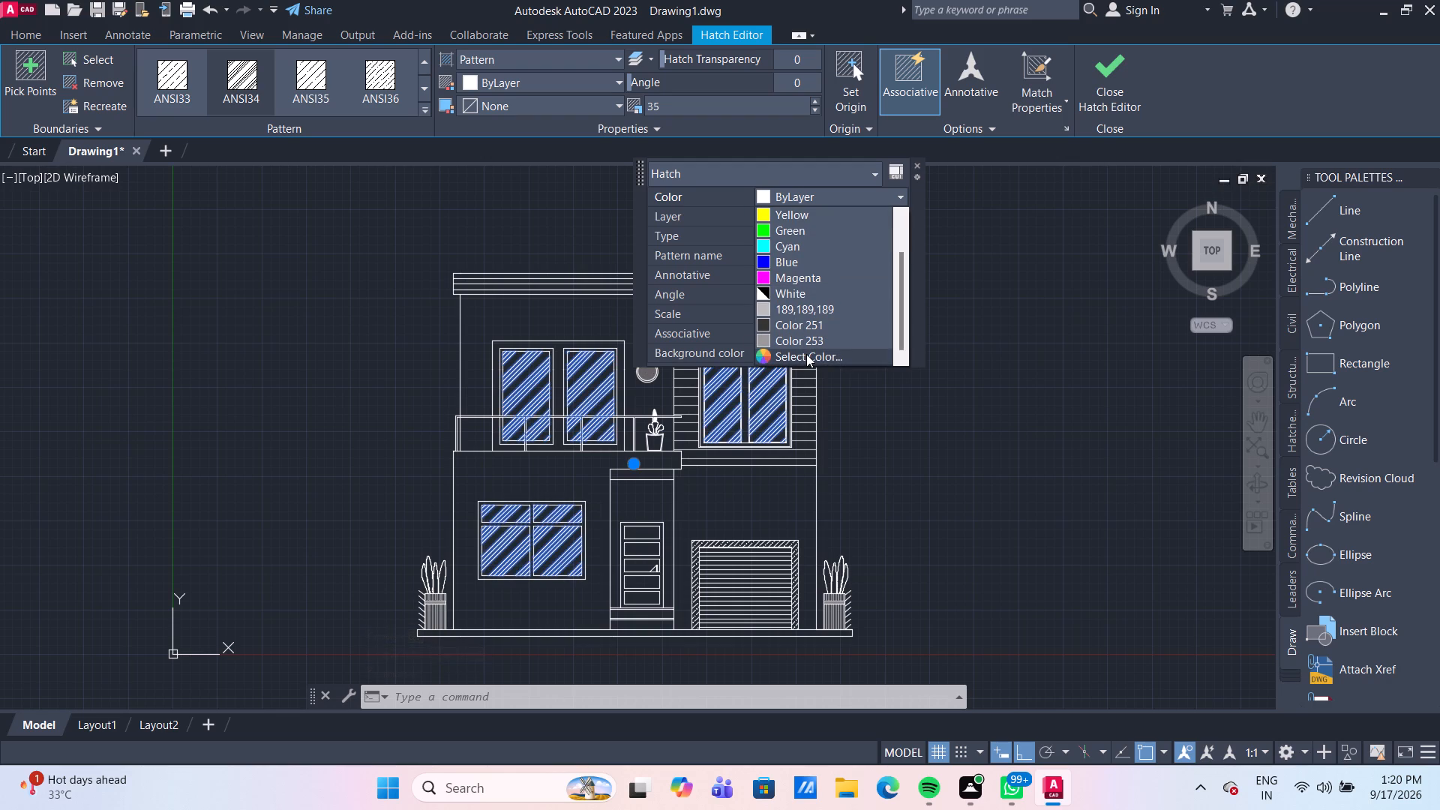
pyautogui.click(806, 354)
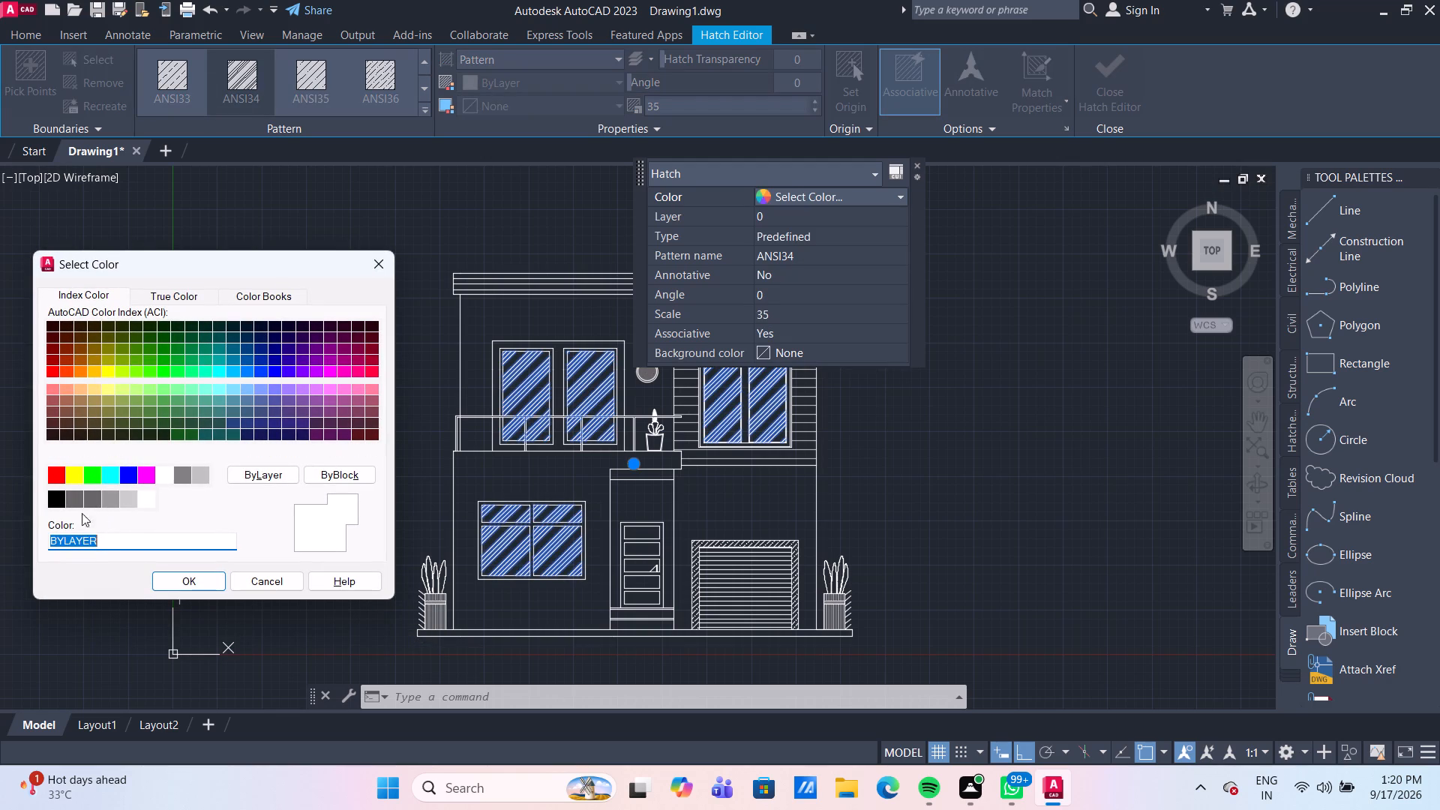
pyautogui.click(73, 499)
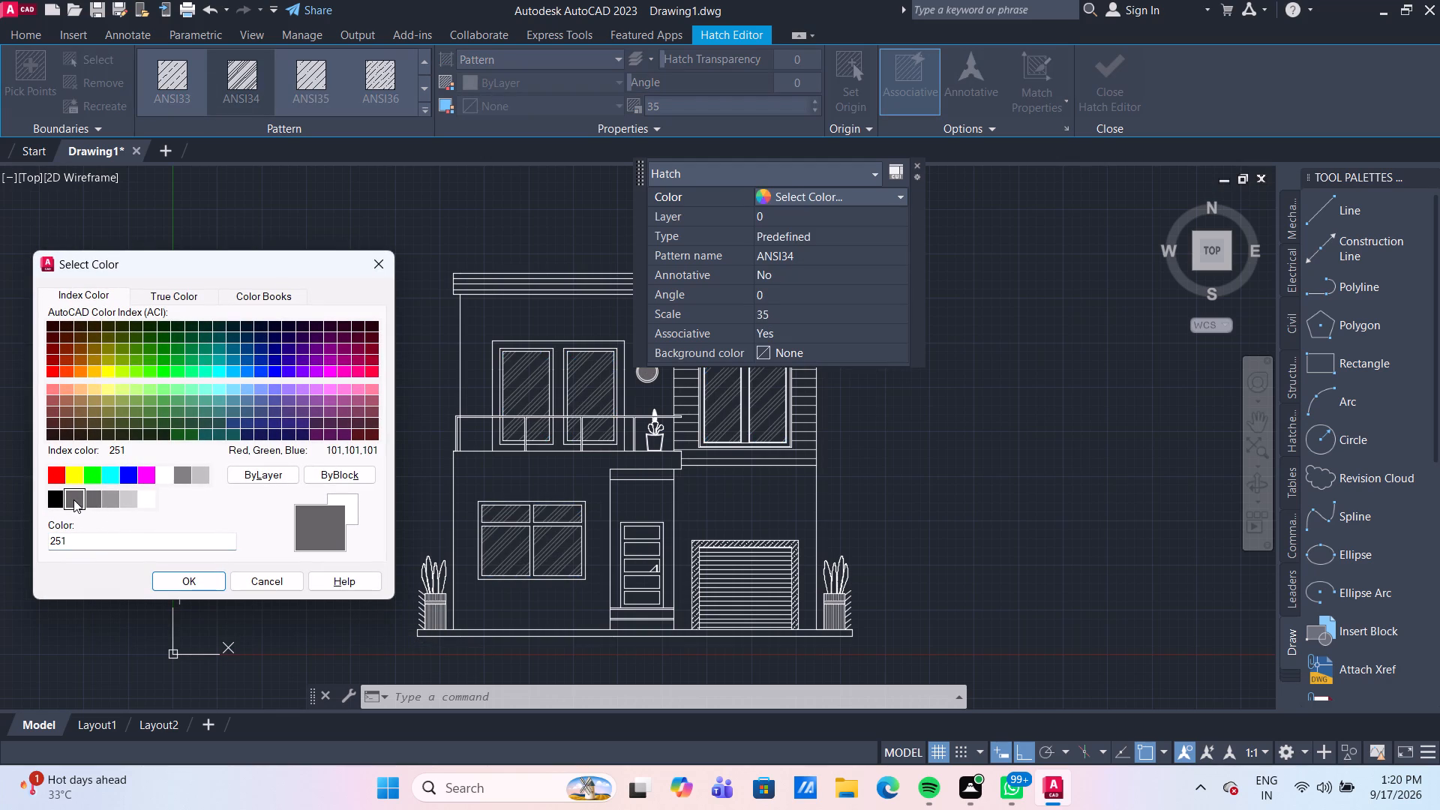
pyautogui.click(94, 502)
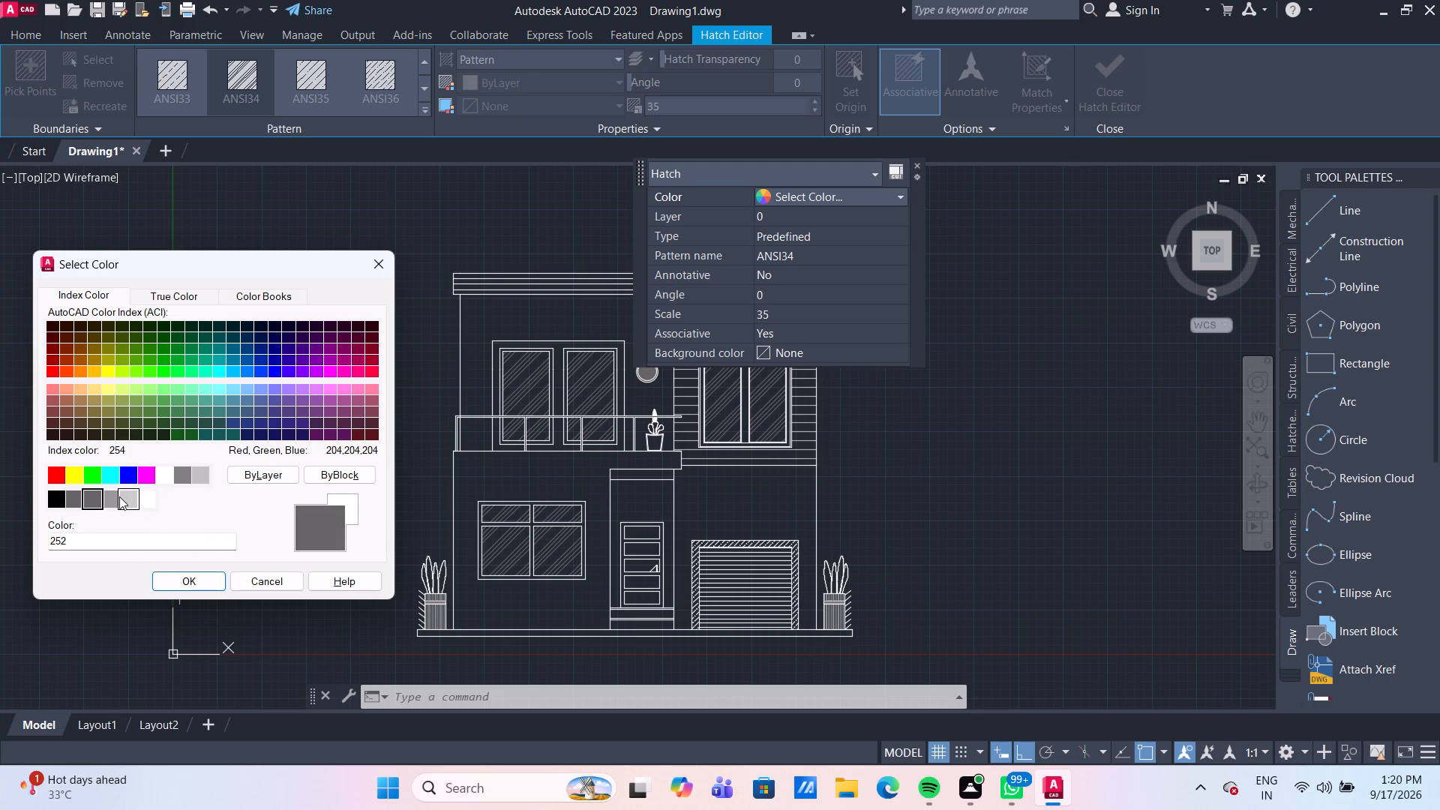
pyautogui.click(110, 494)
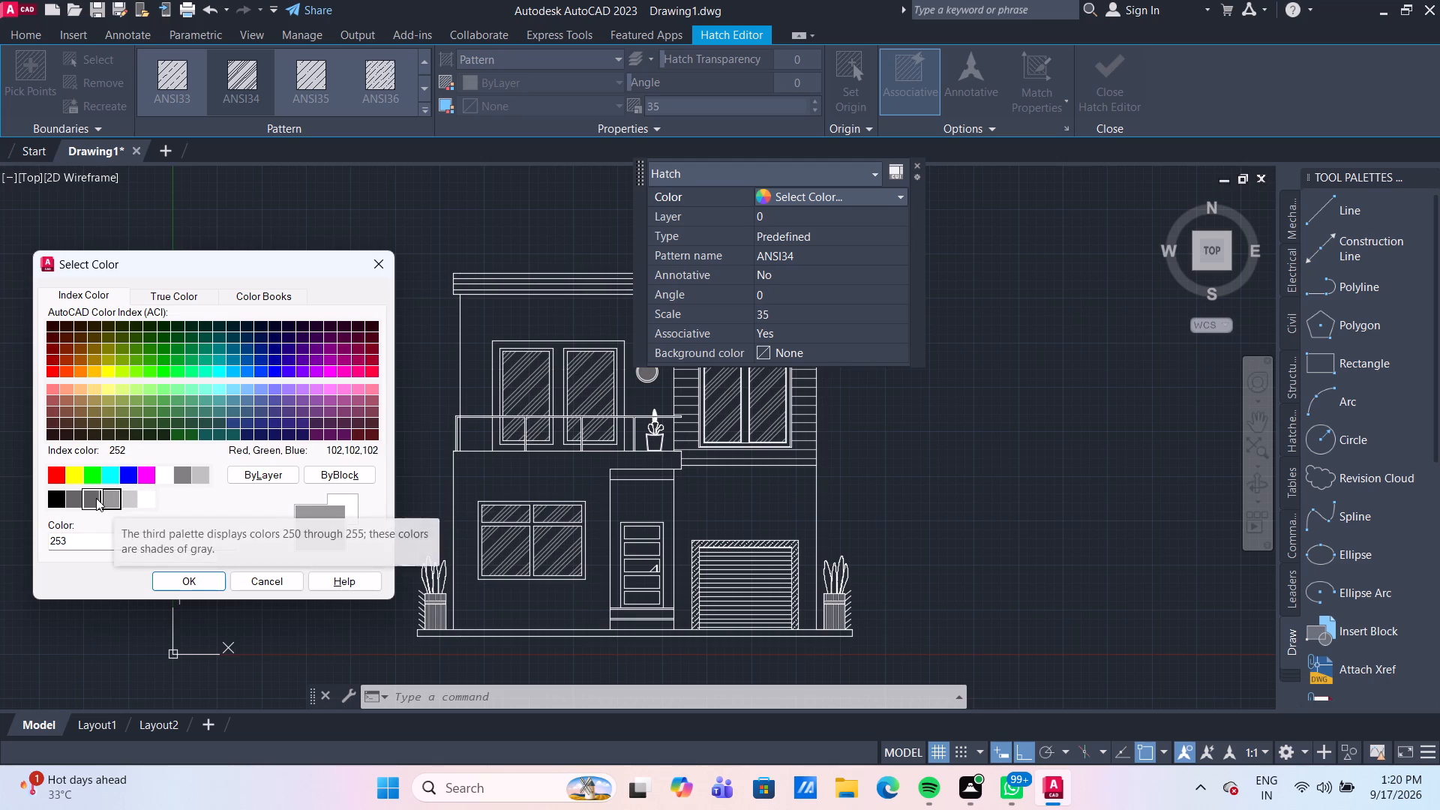
pyautogui.click(96, 498)
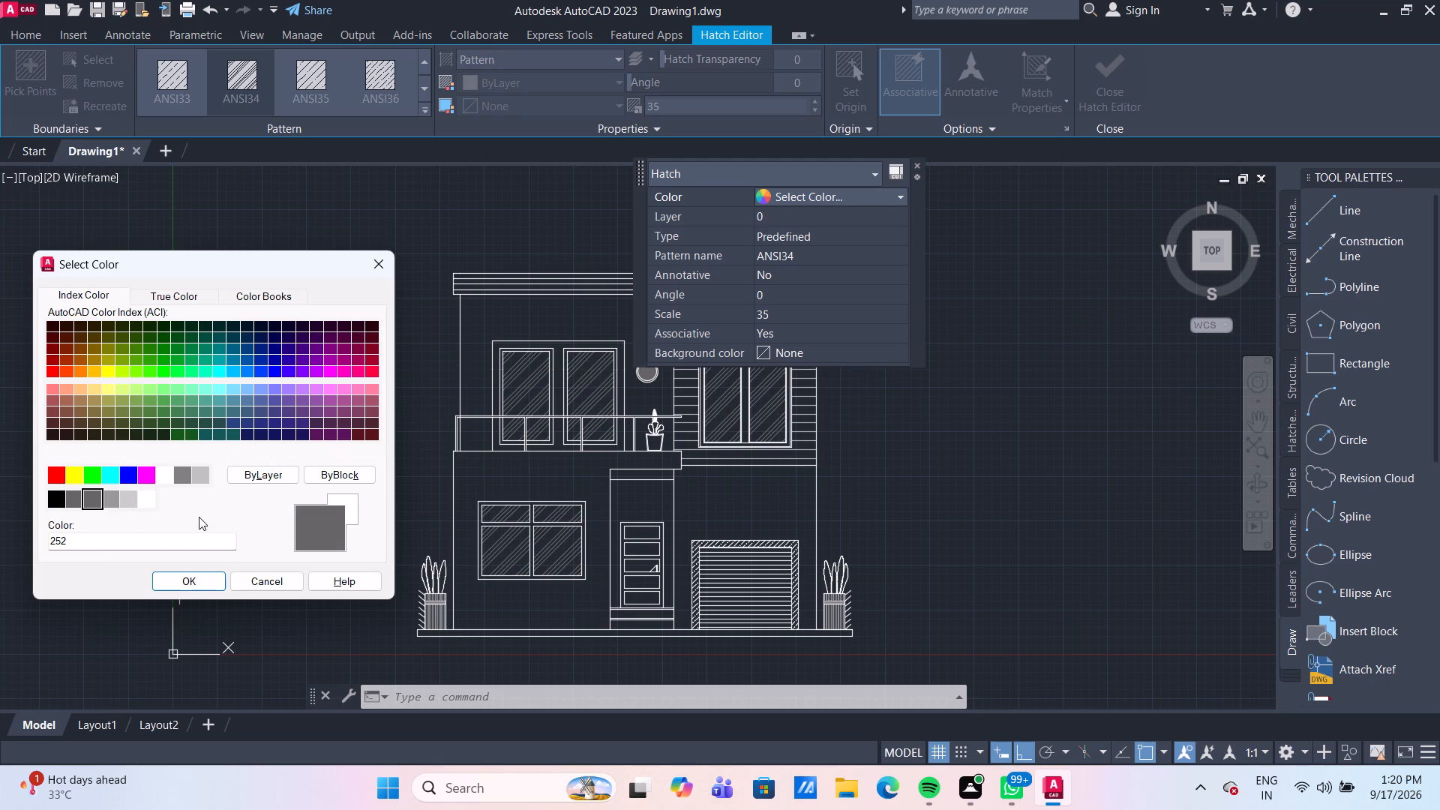
pyautogui.click(192, 293)
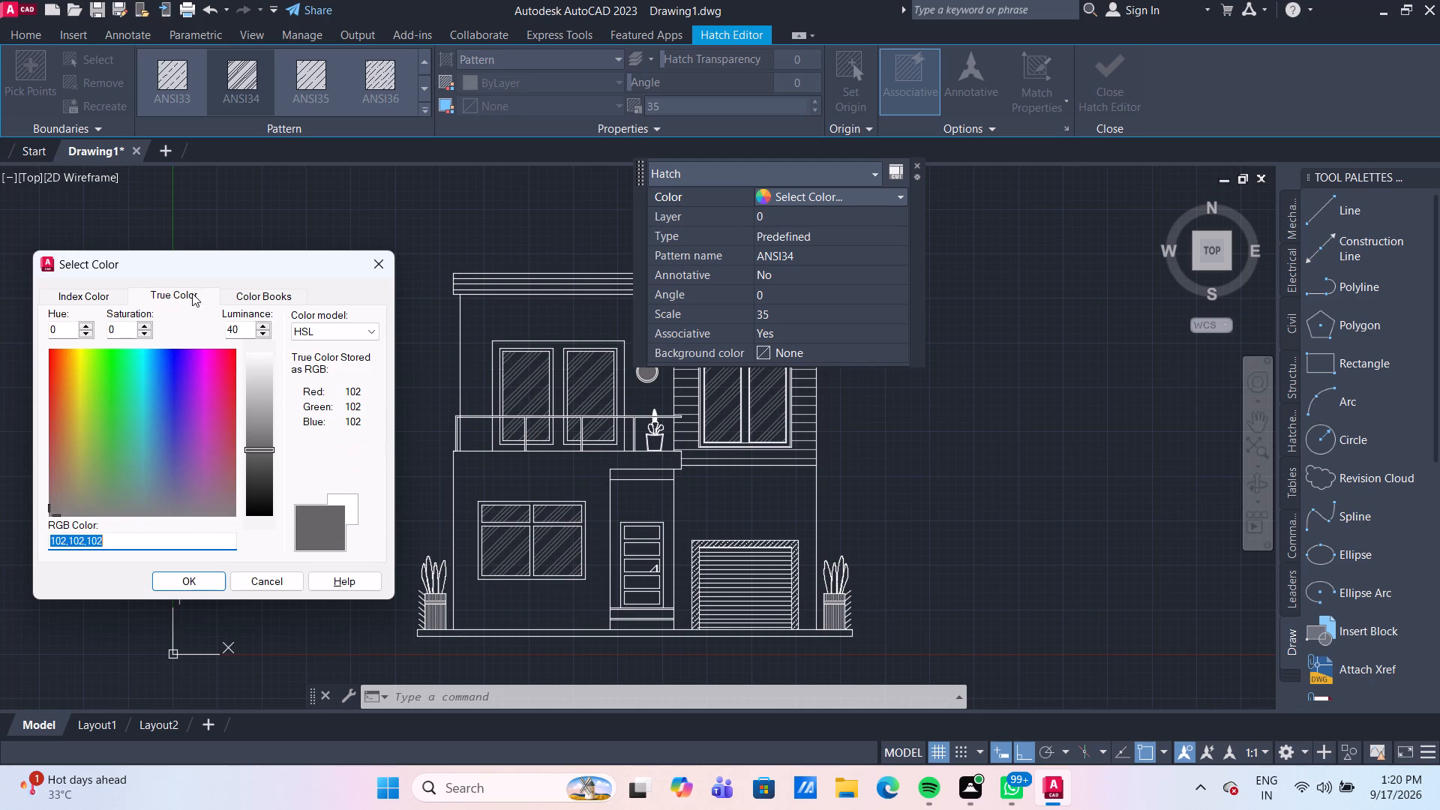
pyautogui.moveTo(265, 450); pyautogui.dragTo(265, 445)
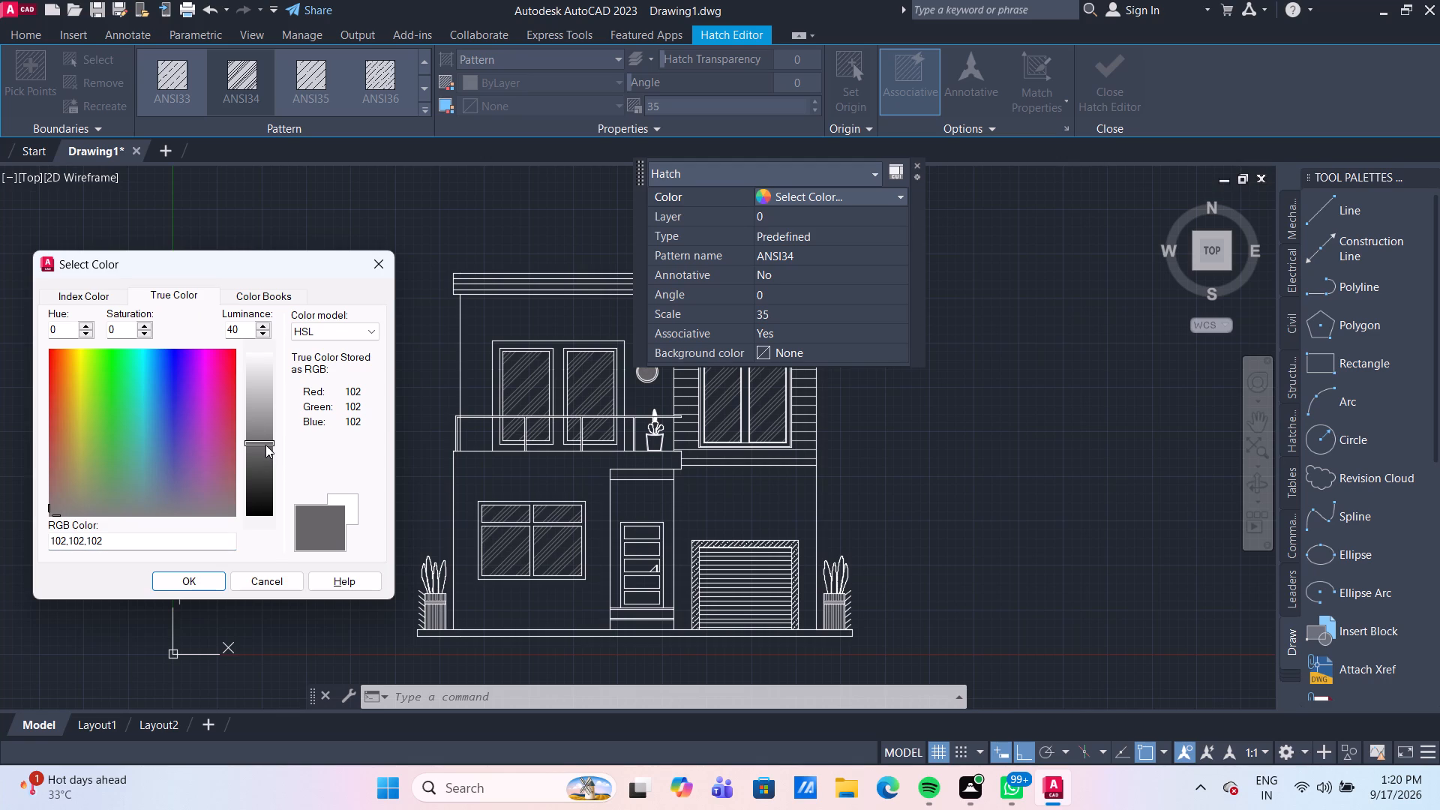
pyautogui.moveTo(265, 445); pyautogui.dragTo(265, 442)
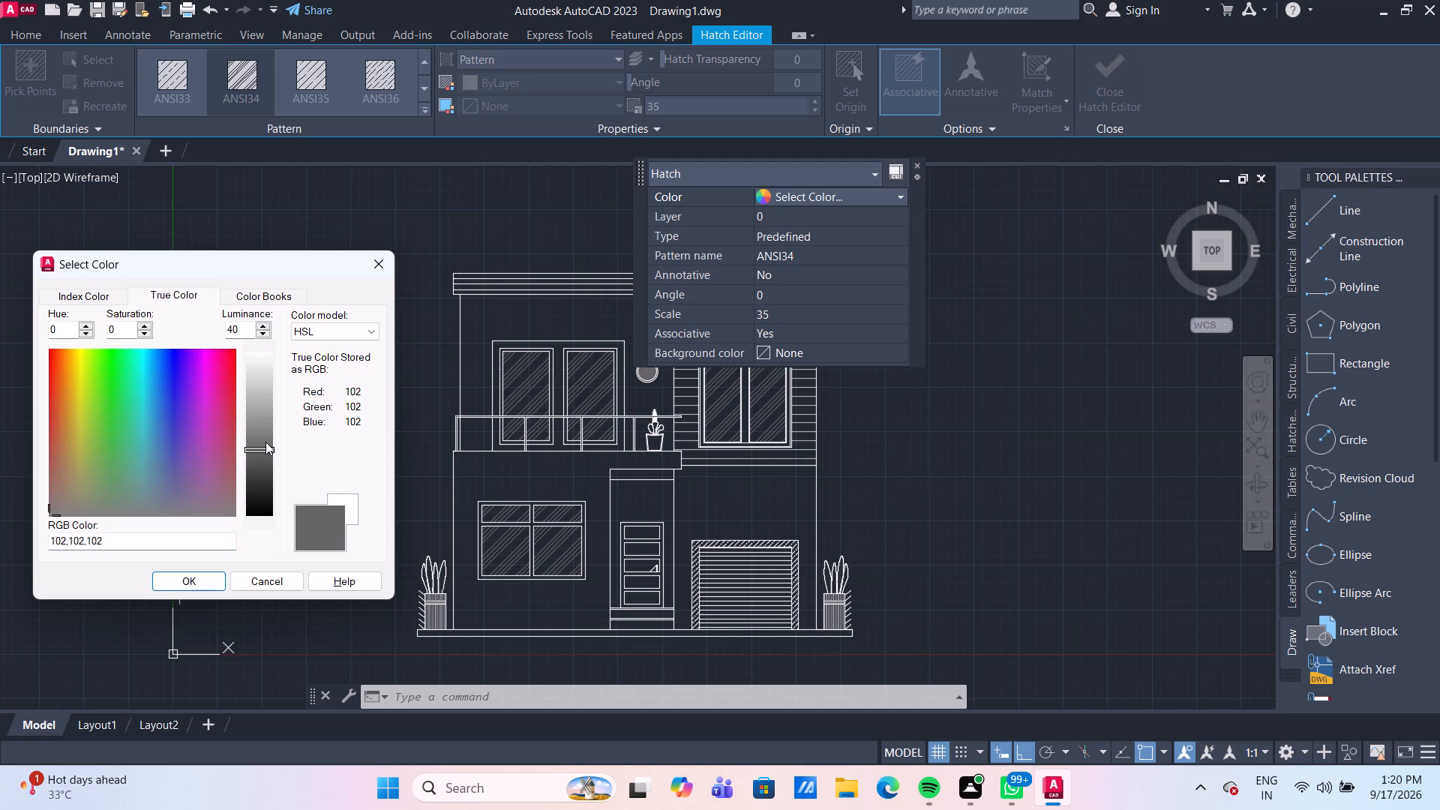
pyautogui.moveTo(262, 451); pyautogui.dragTo(262, 441)
pyautogui.click(262, 441)
pyautogui.click(199, 580)
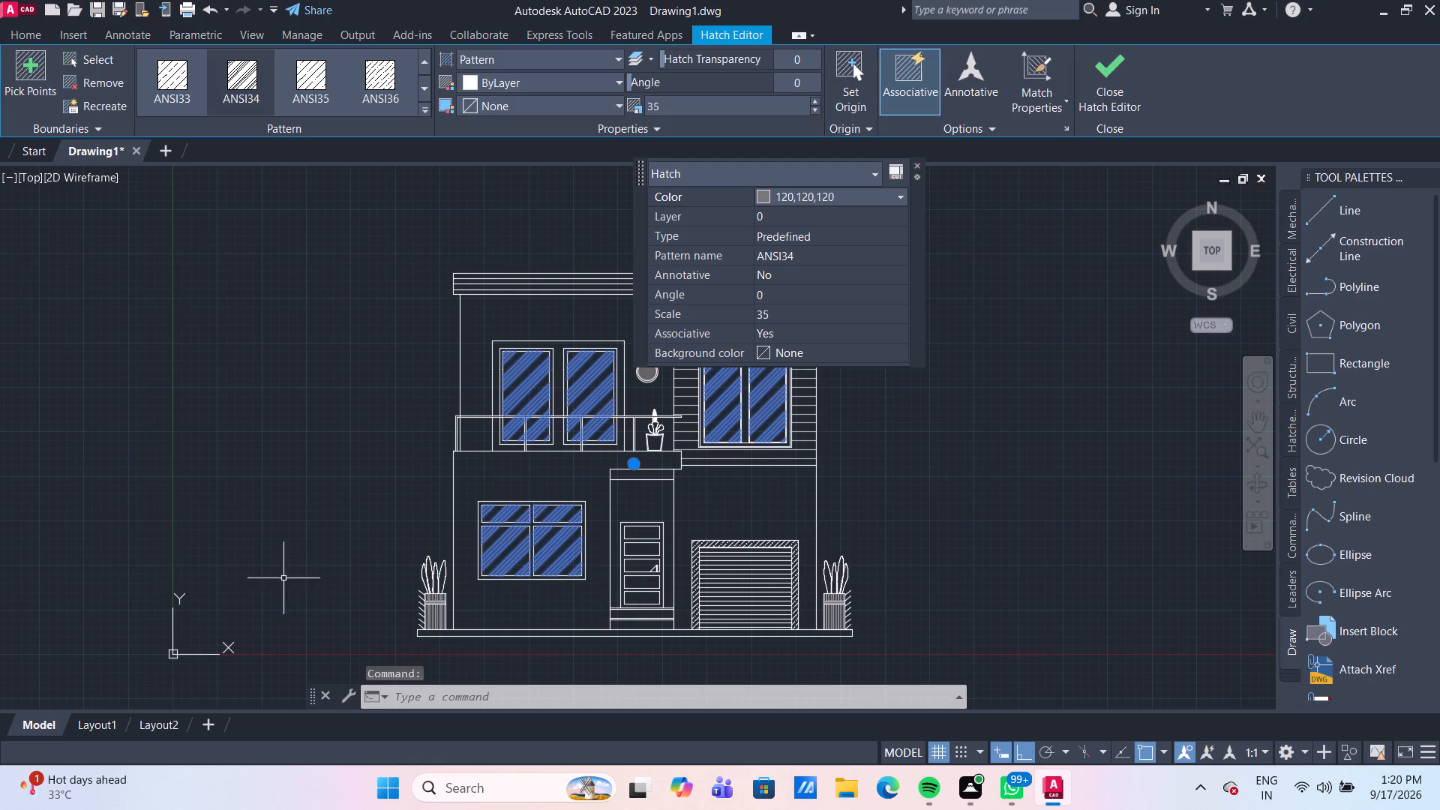
pyautogui.press('Escape')
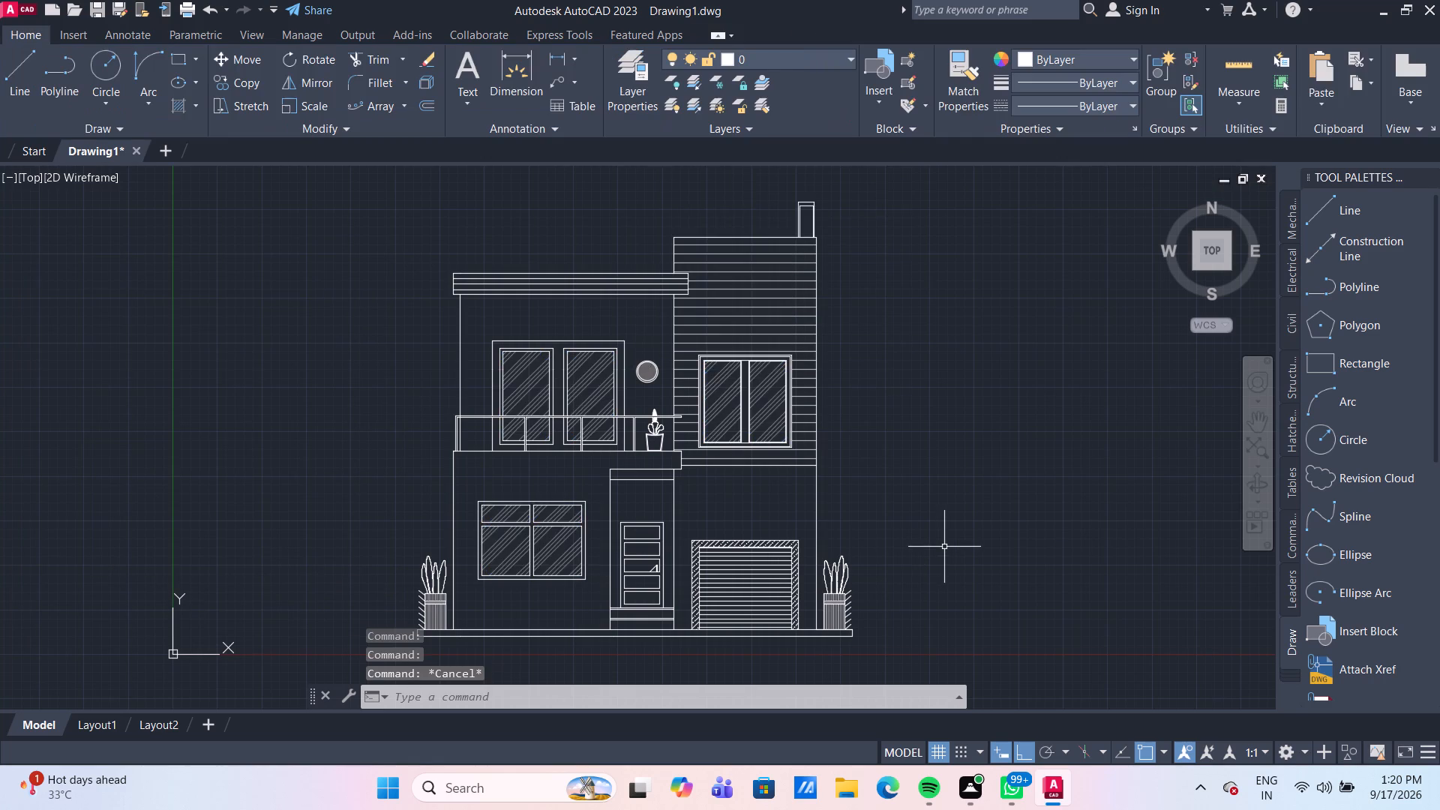
# Hatch the narrow horizontal band above the entrance door with the ANSI31 pattern at scale 75.
pyautogui.scroll(-1, 944, 547)
pyautogui.scroll(1, 937, 530)
pyautogui.moveTo(938, 530); pyautogui.dragTo(911, 480, button='middle')
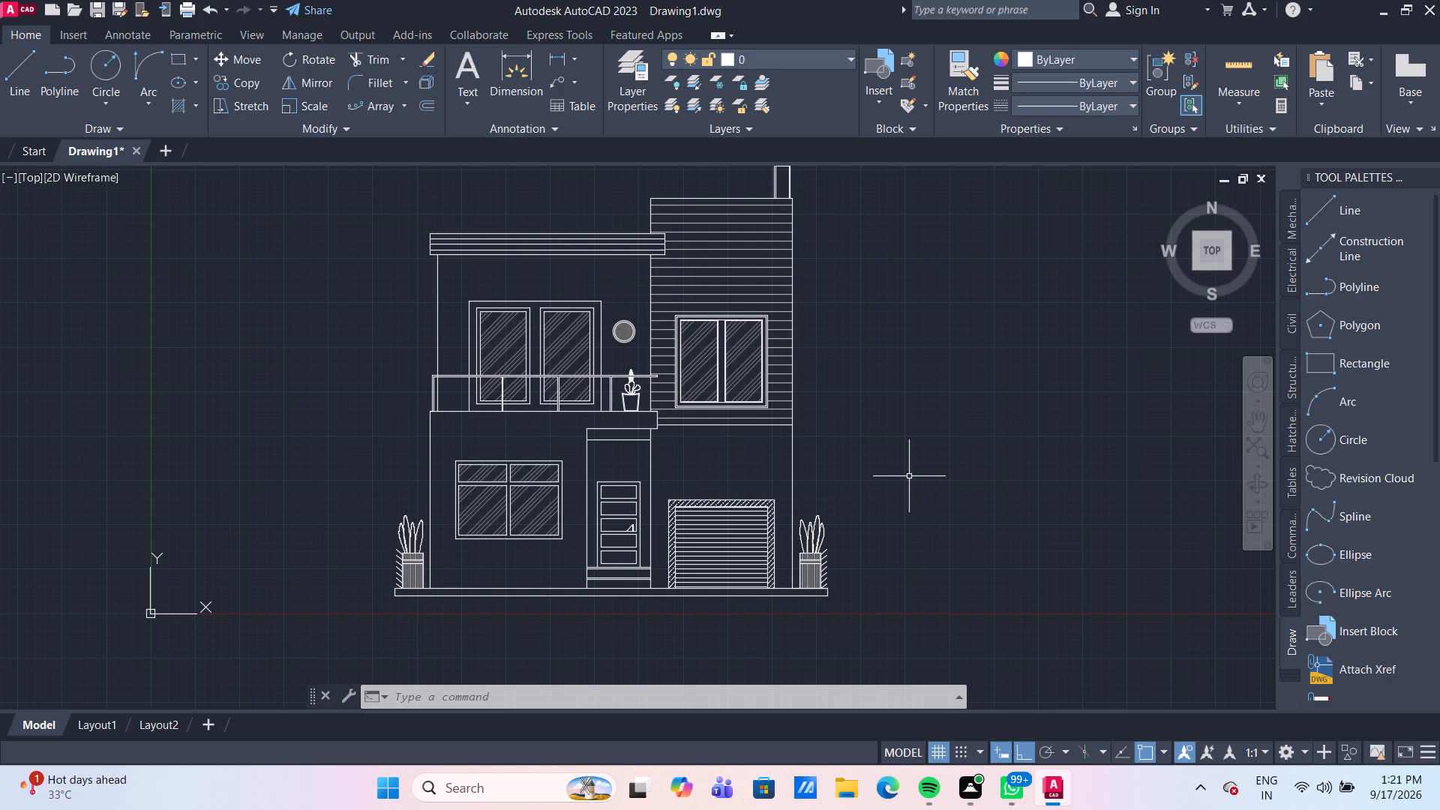
pyautogui.scroll(2, 640, 446)
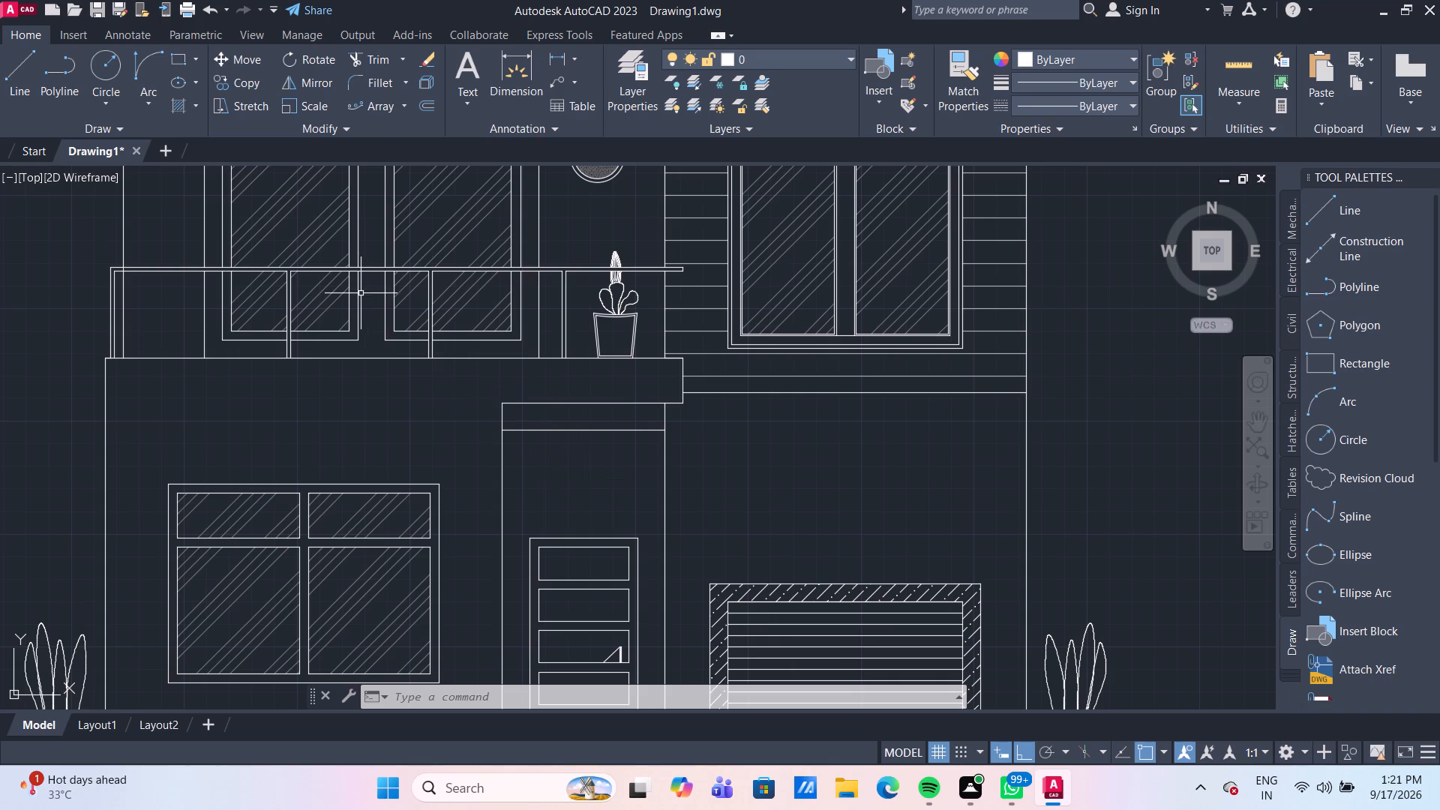
pyautogui.click(175, 109)
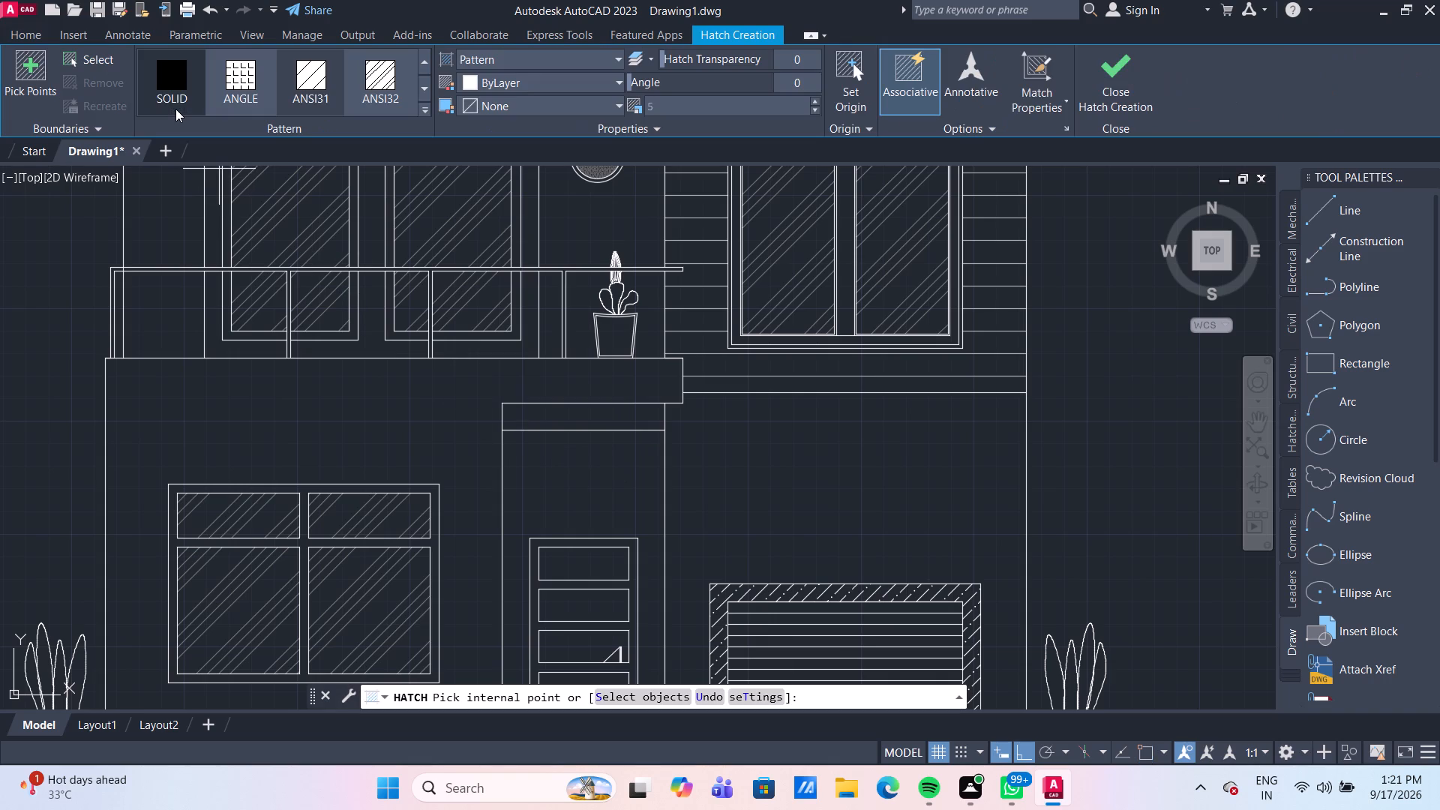
pyautogui.click(323, 80)
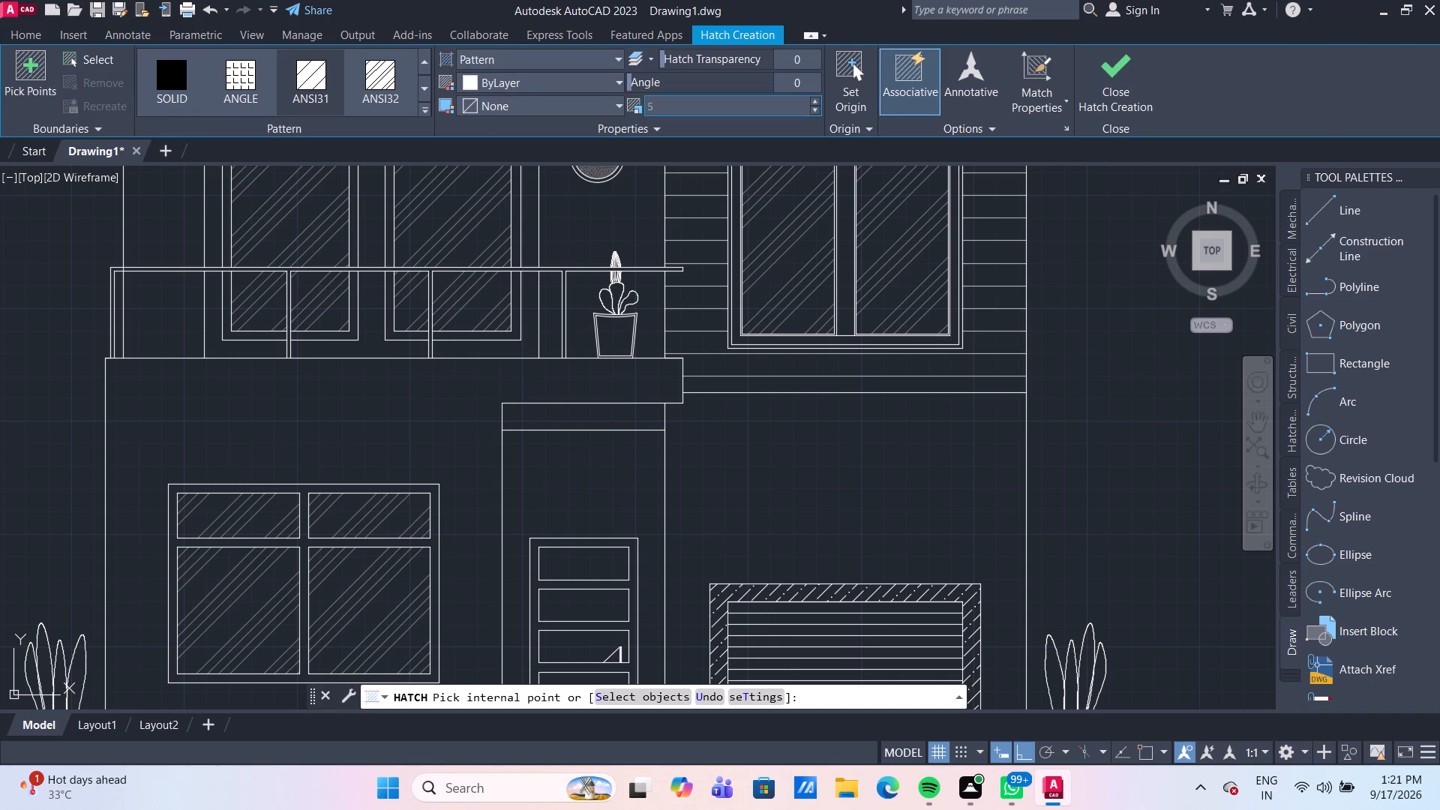
pyautogui.click(676, 107)
pyautogui.press('5')
pyautogui.press('BackSpace')
pyautogui.write('75')
pyautogui.press('Return')
pyautogui.click(595, 420)
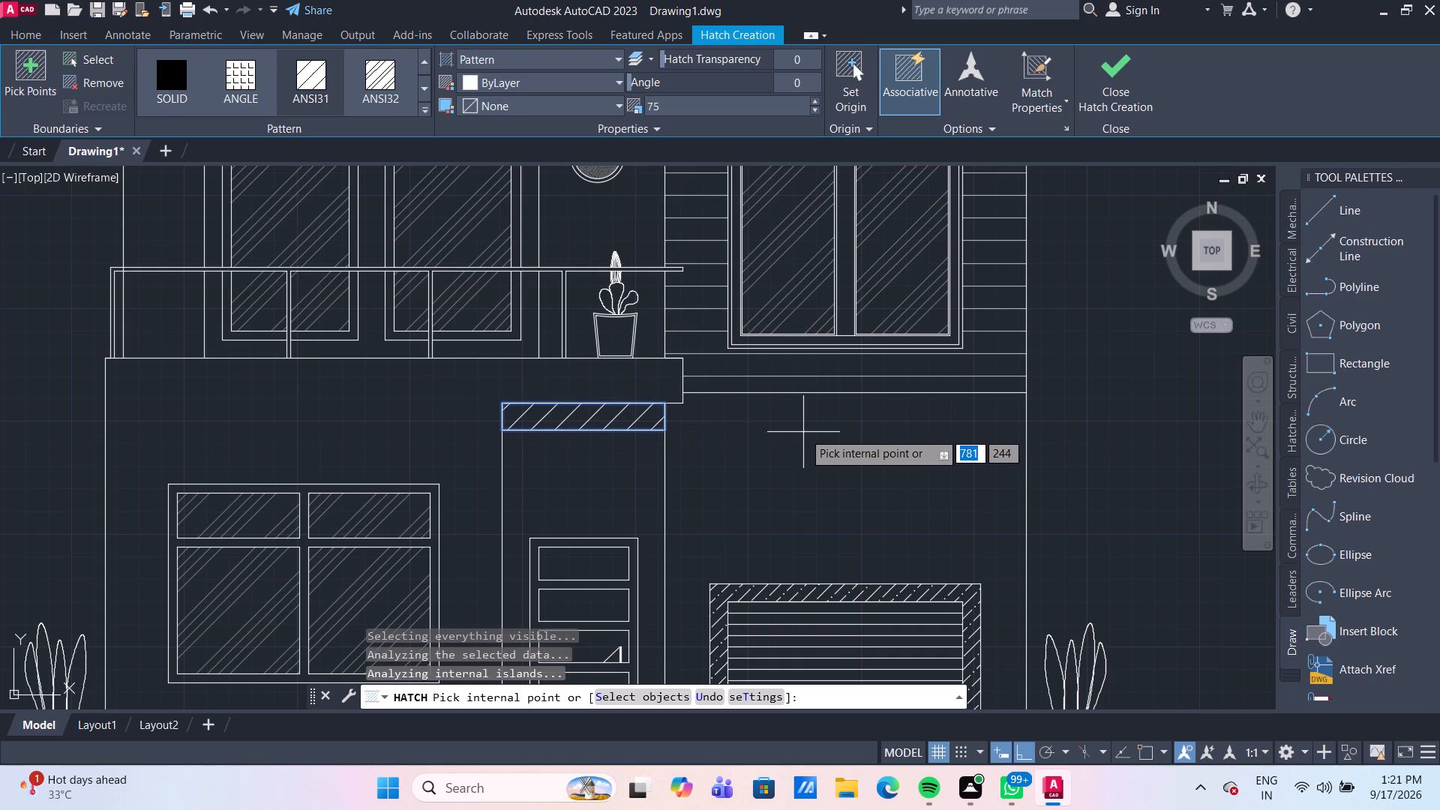
pyautogui.press('Escape')
pyautogui.scroll(-3, 779, 418)
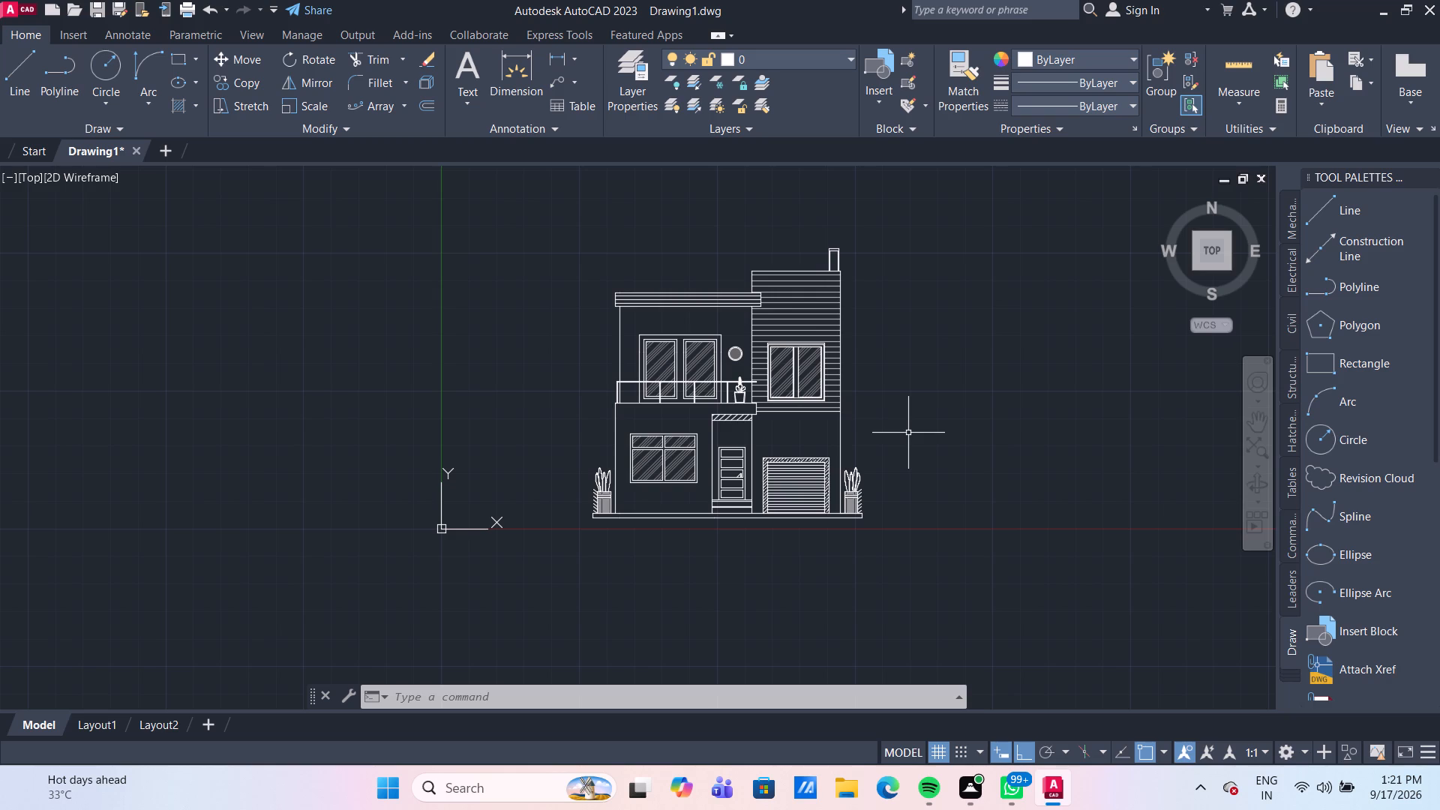
pyautogui.scroll(2, 618, 286)
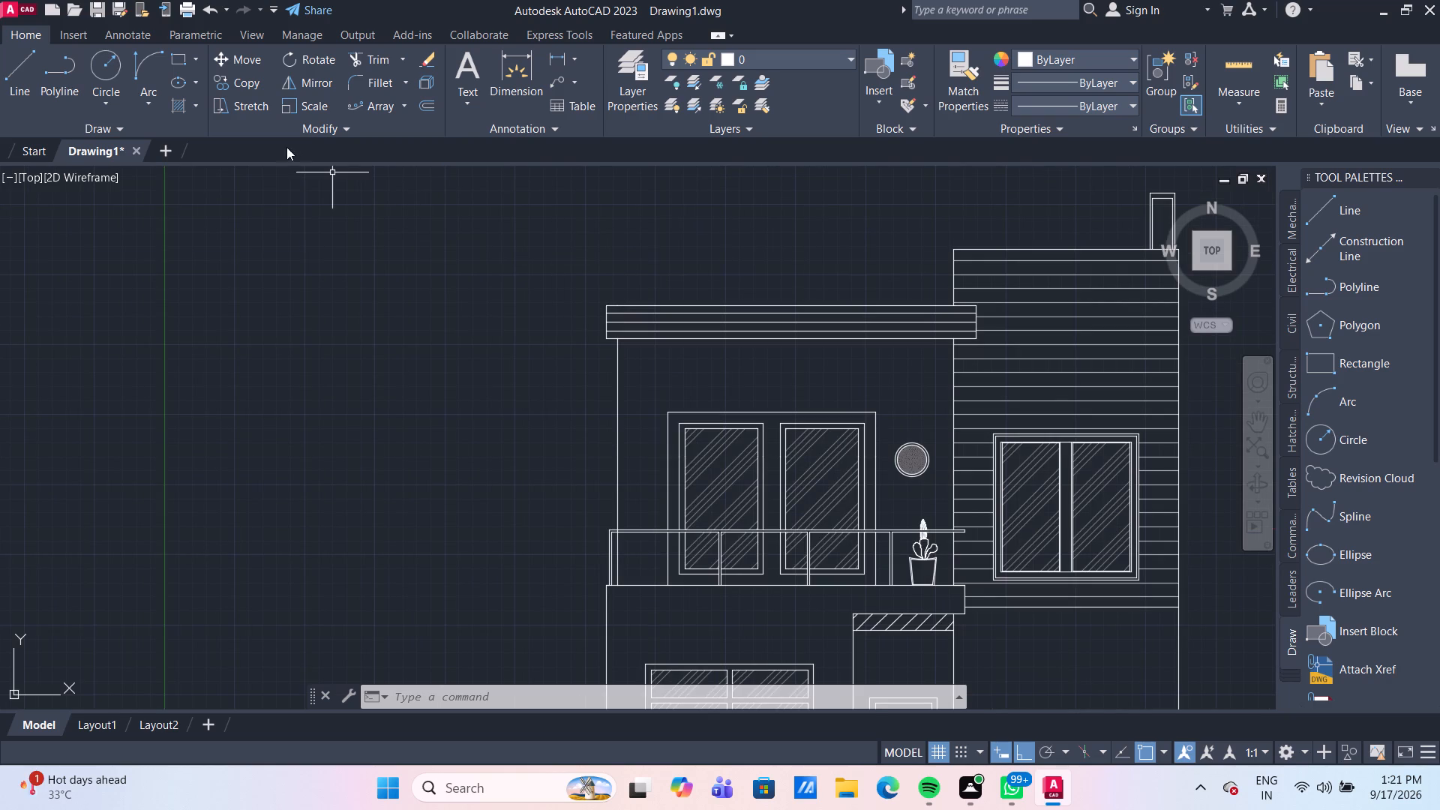
# Hatch the upper-storey wall around the balcony windows and circular feature with the SWAMP pattern at scale 75.
pyautogui.click(196, 109)
pyautogui.click(175, 103)
pyautogui.click(429, 112)
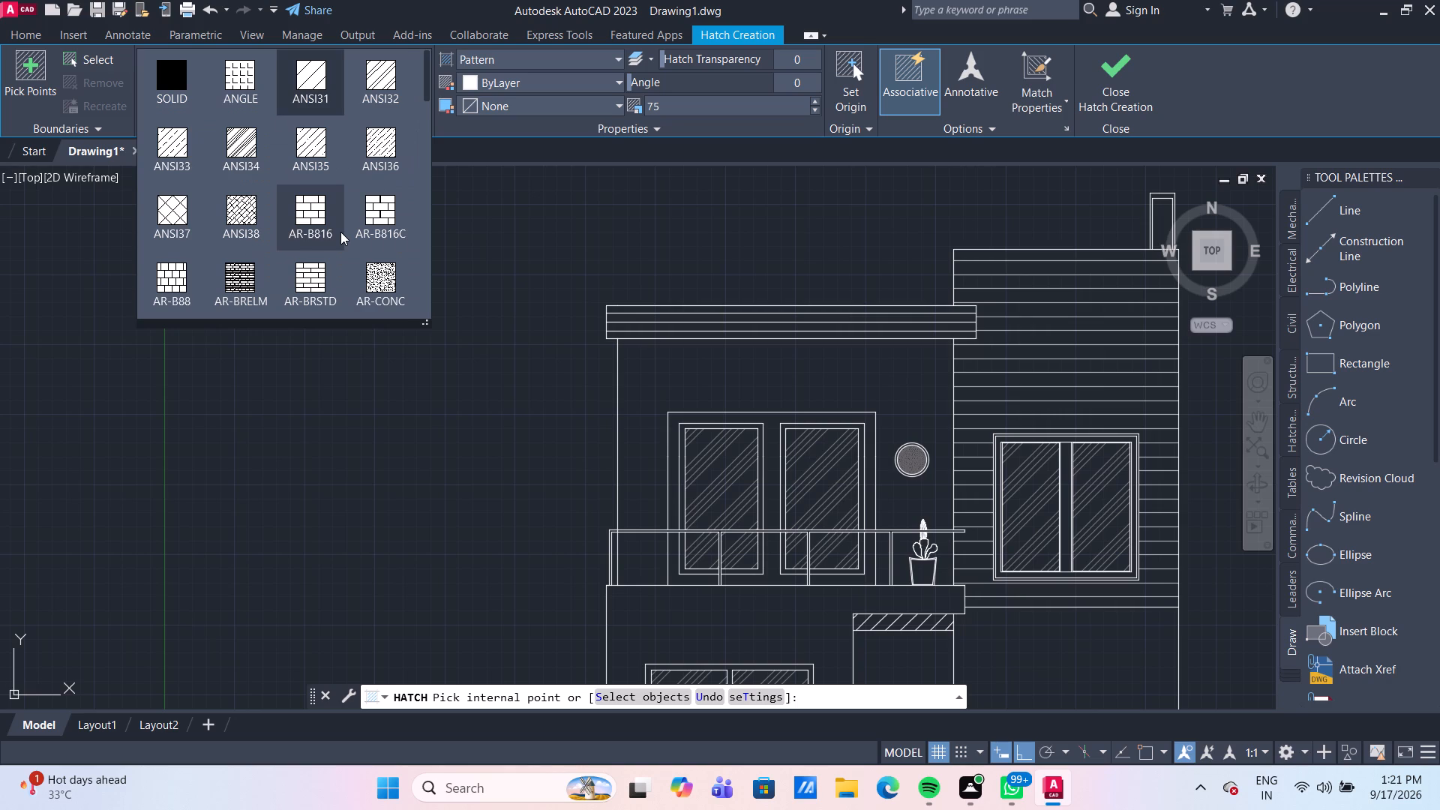
pyautogui.scroll(-1, 340, 232)
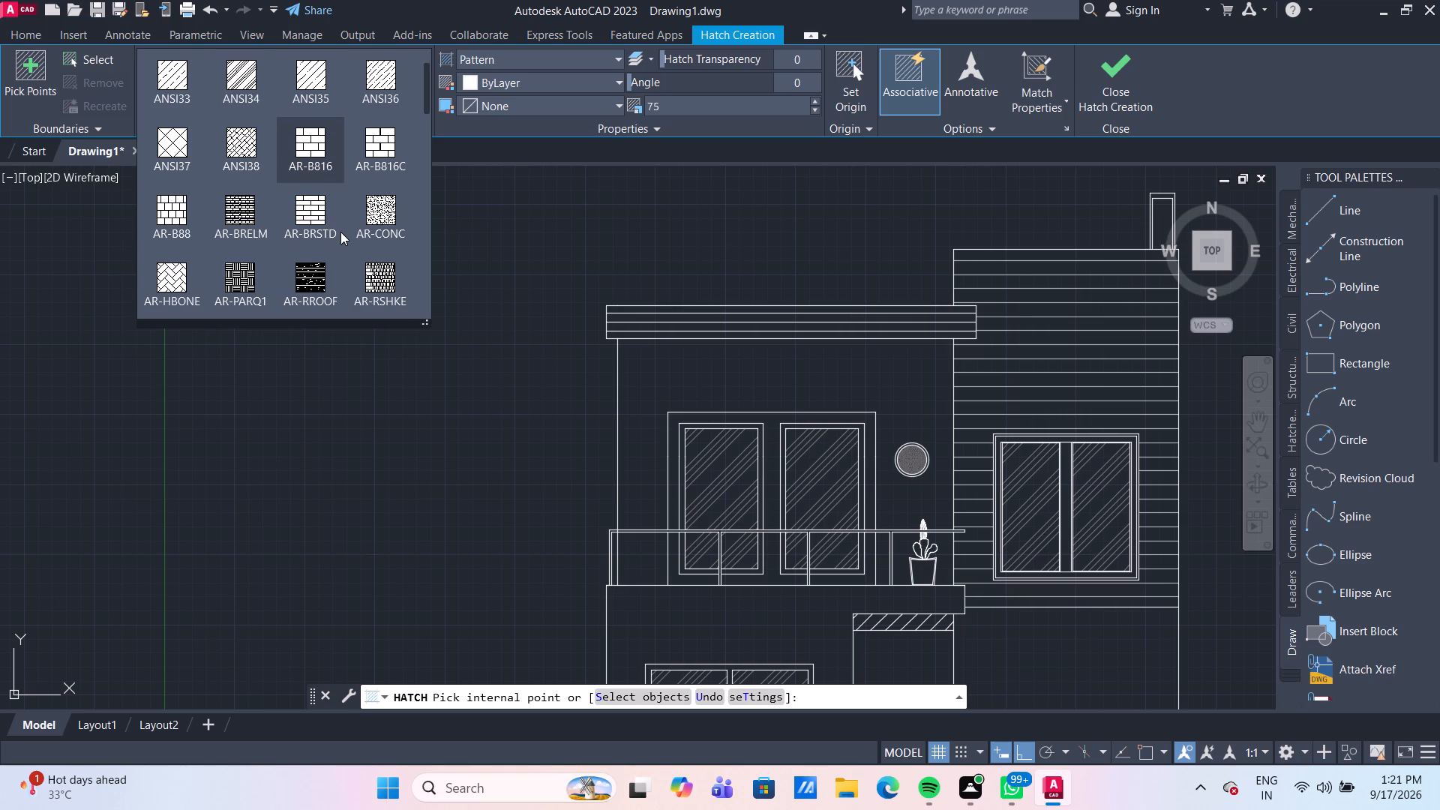
pyautogui.scroll(-2, 340, 232)
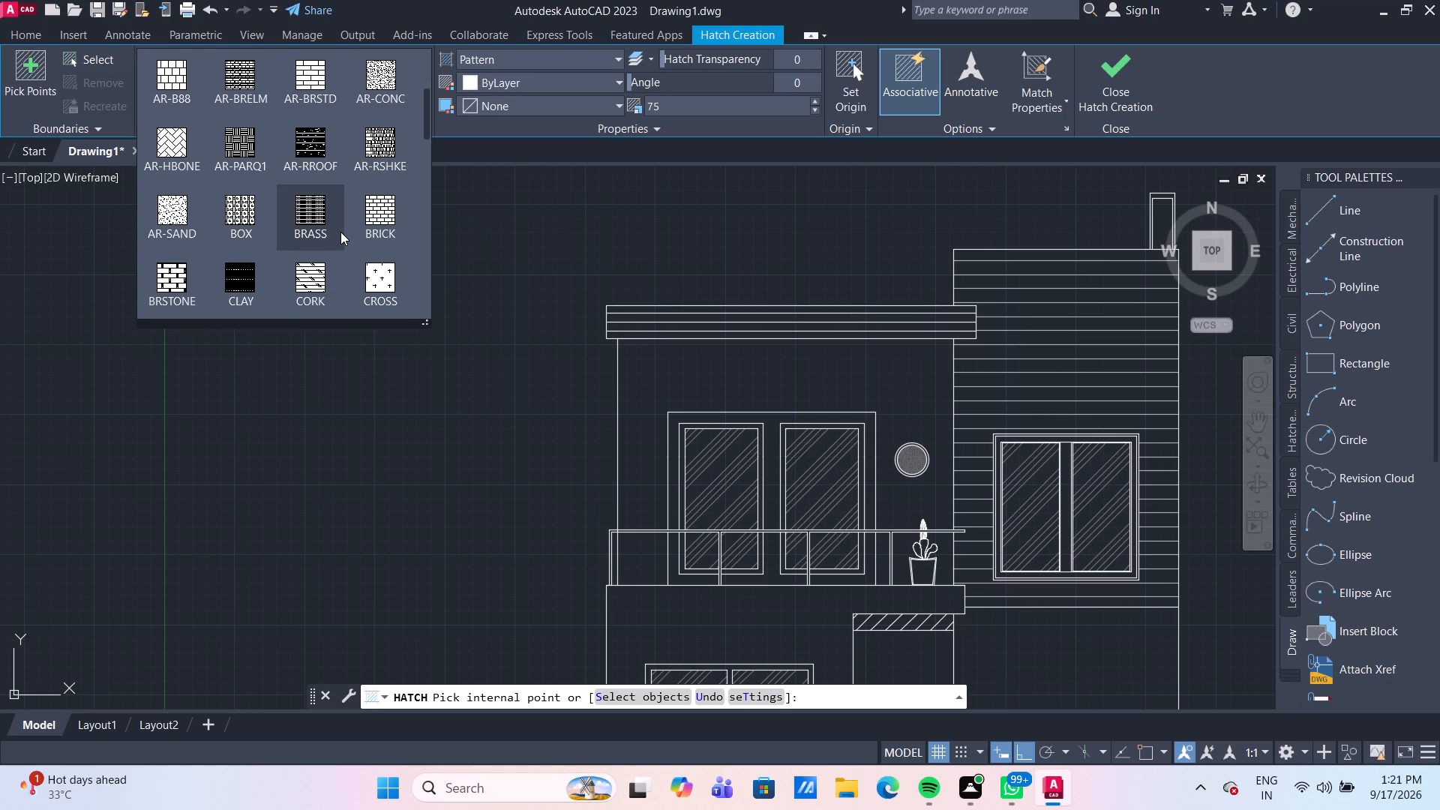
pyautogui.scroll(-2, 340, 232)
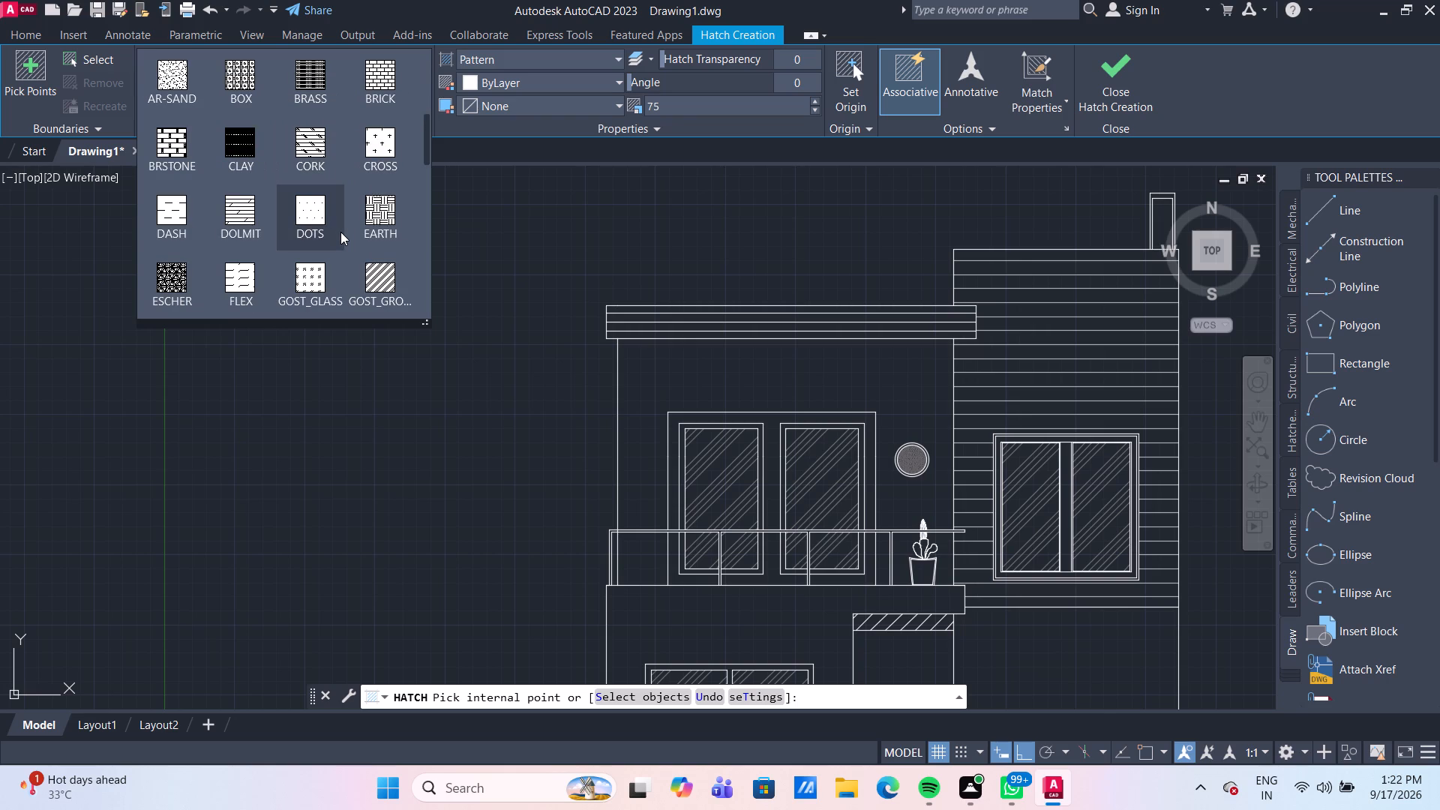
pyautogui.scroll(-1, 340, 232)
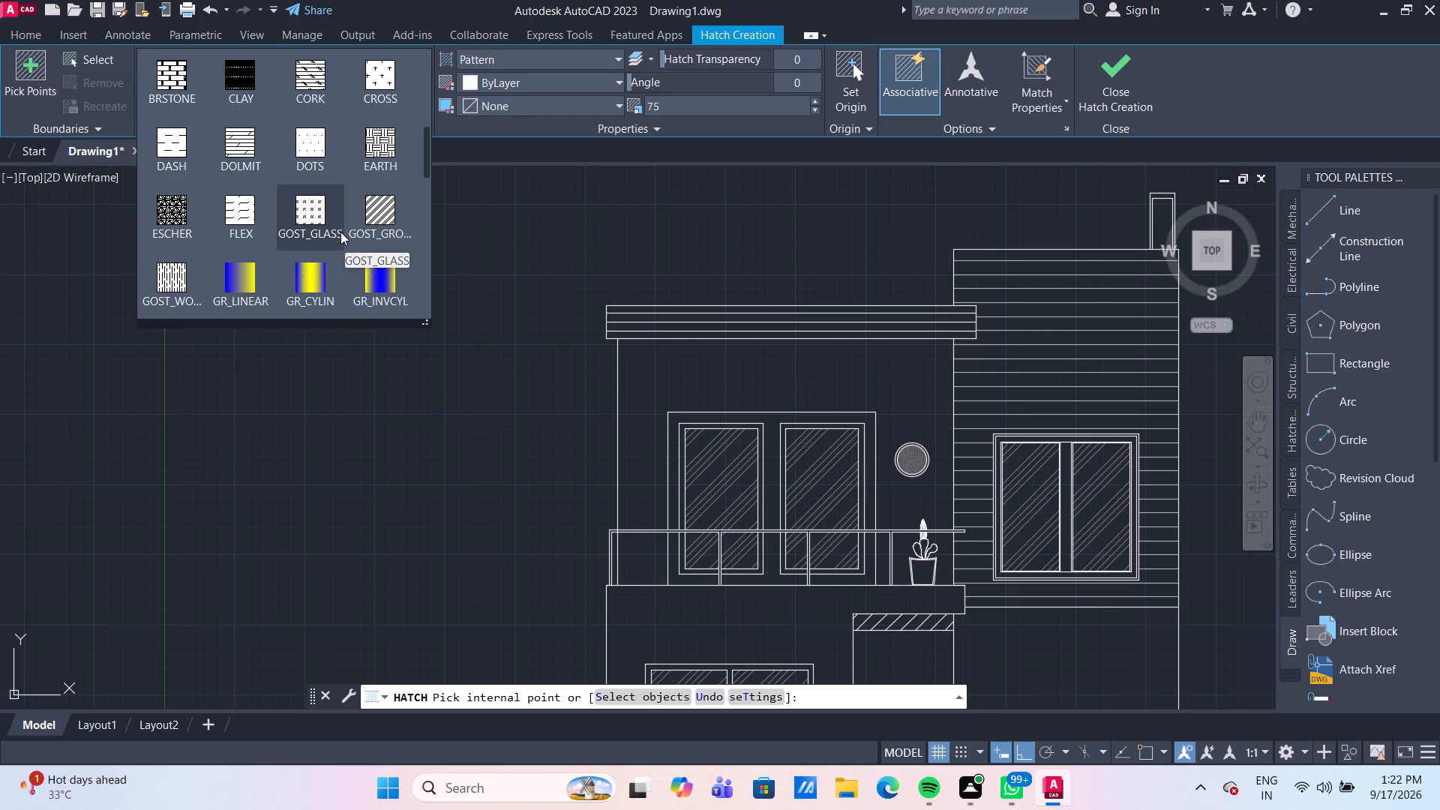
pyautogui.scroll(-1, 340, 232)
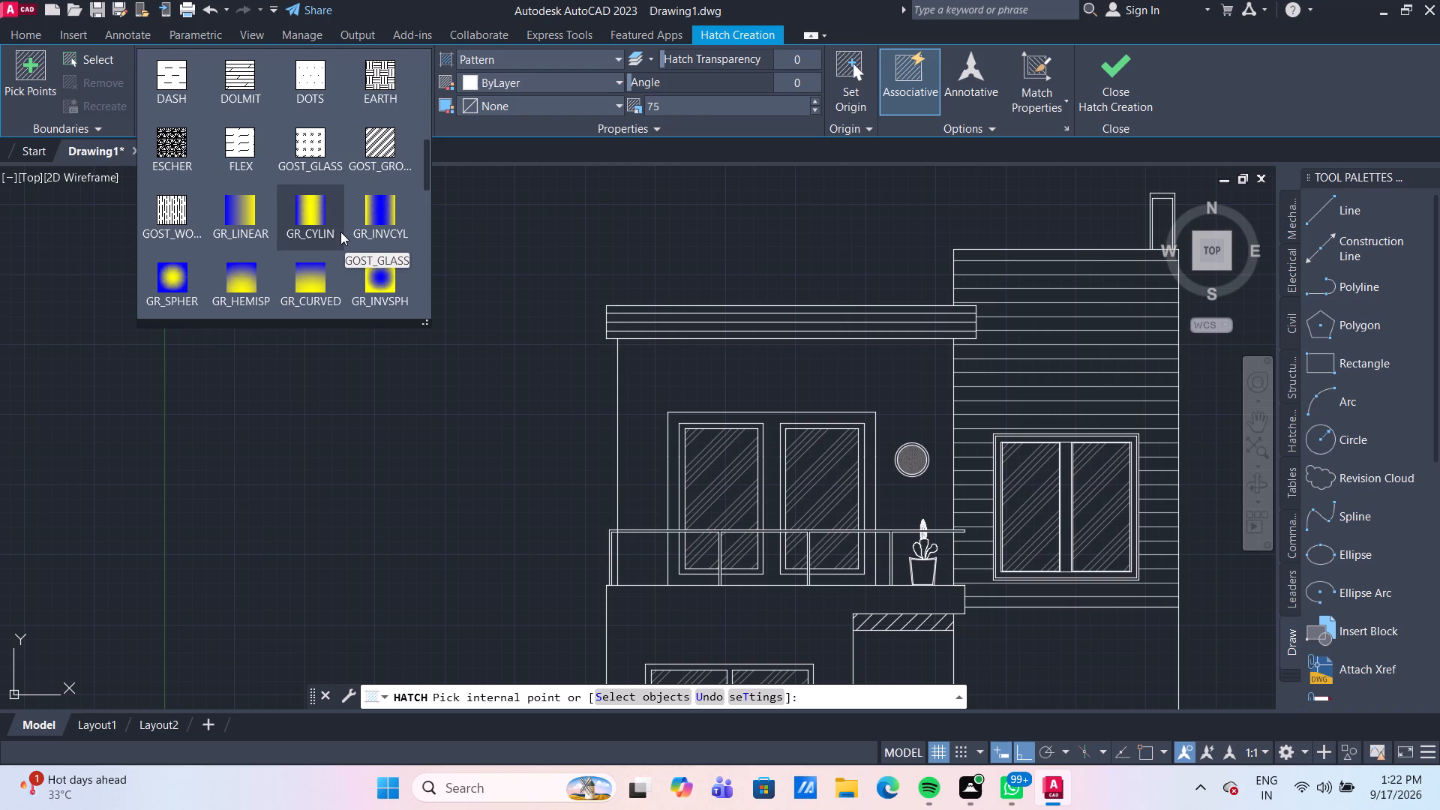
pyautogui.scroll(-6, 340, 232)
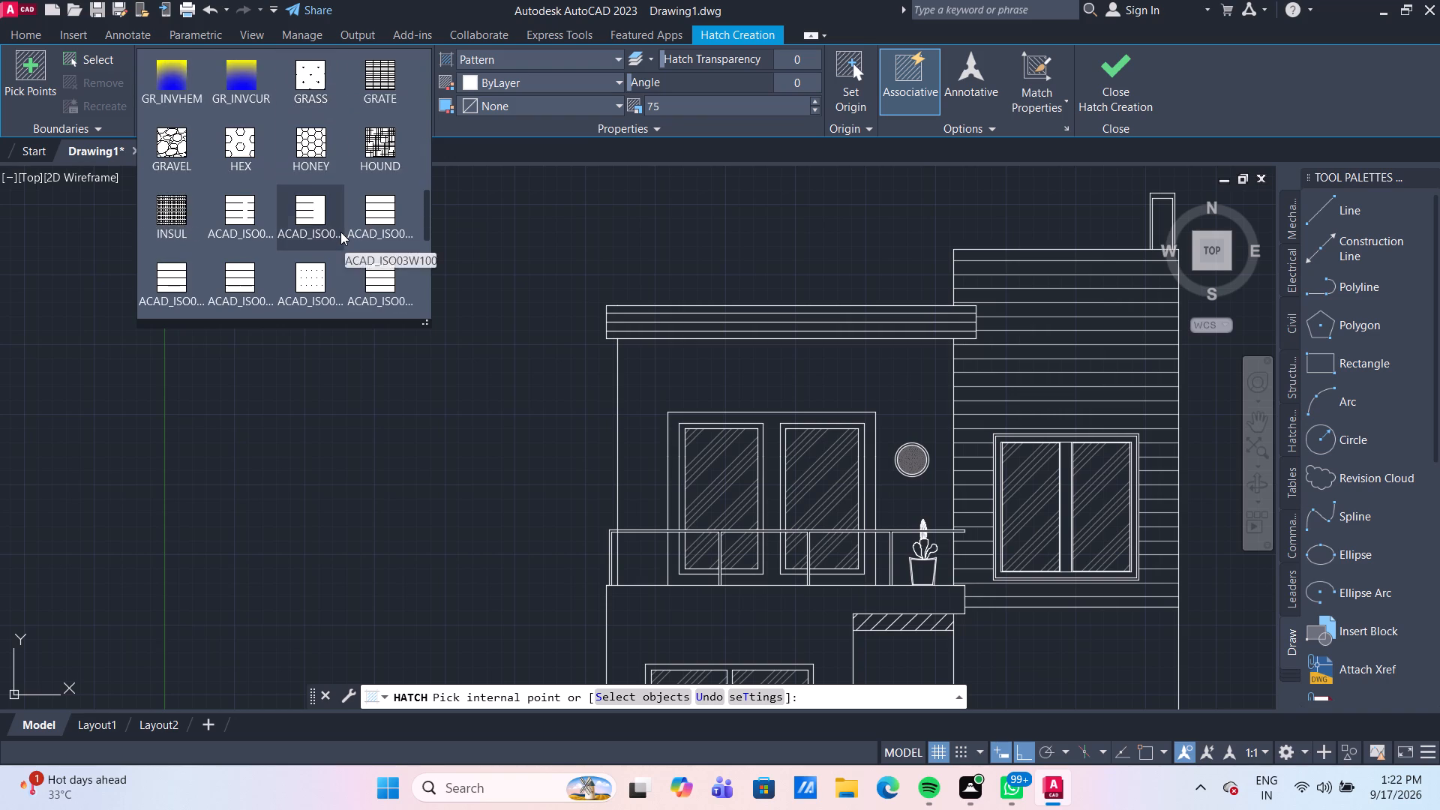
pyautogui.scroll(-7, 340, 232)
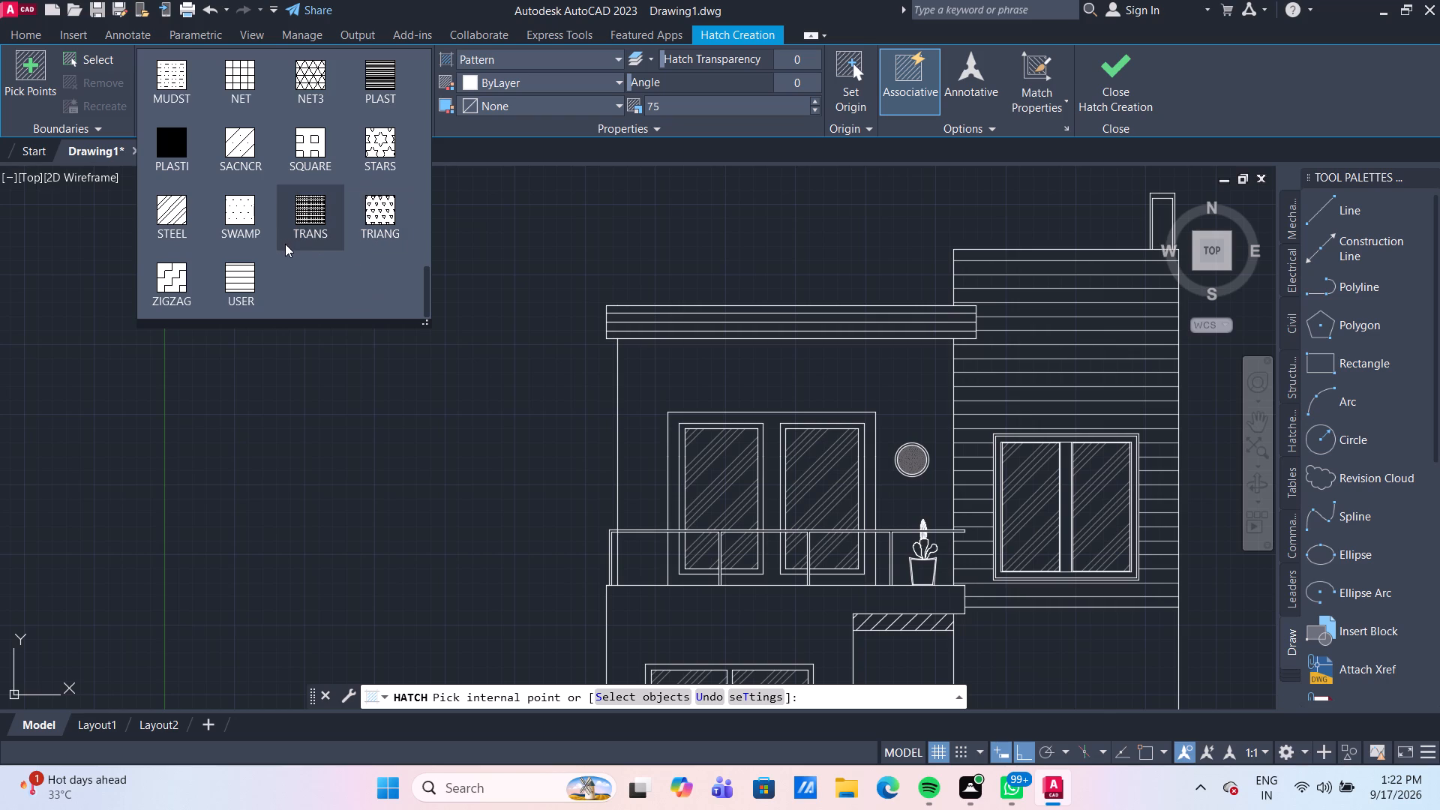
pyautogui.click(245, 207)
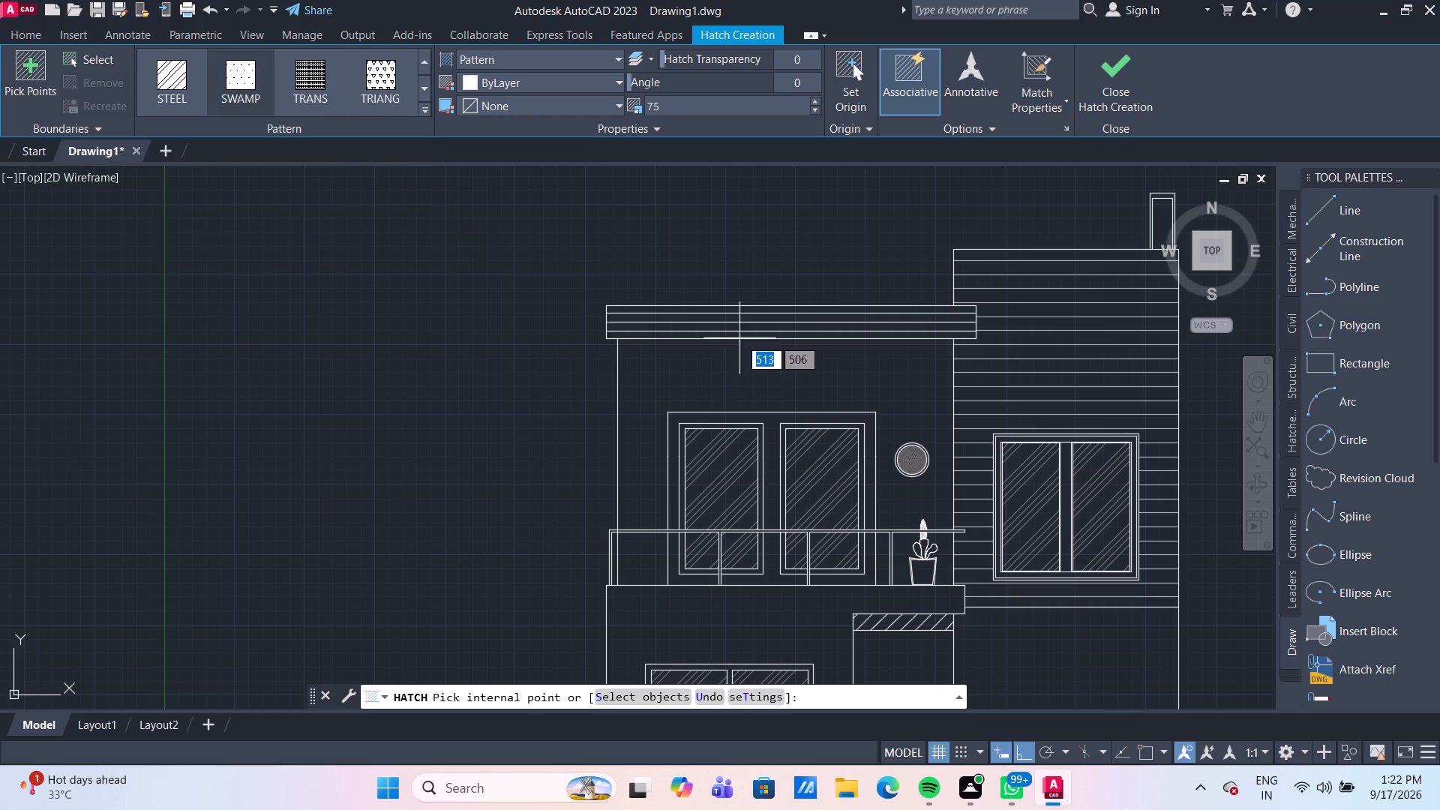
pyautogui.click(661, 388)
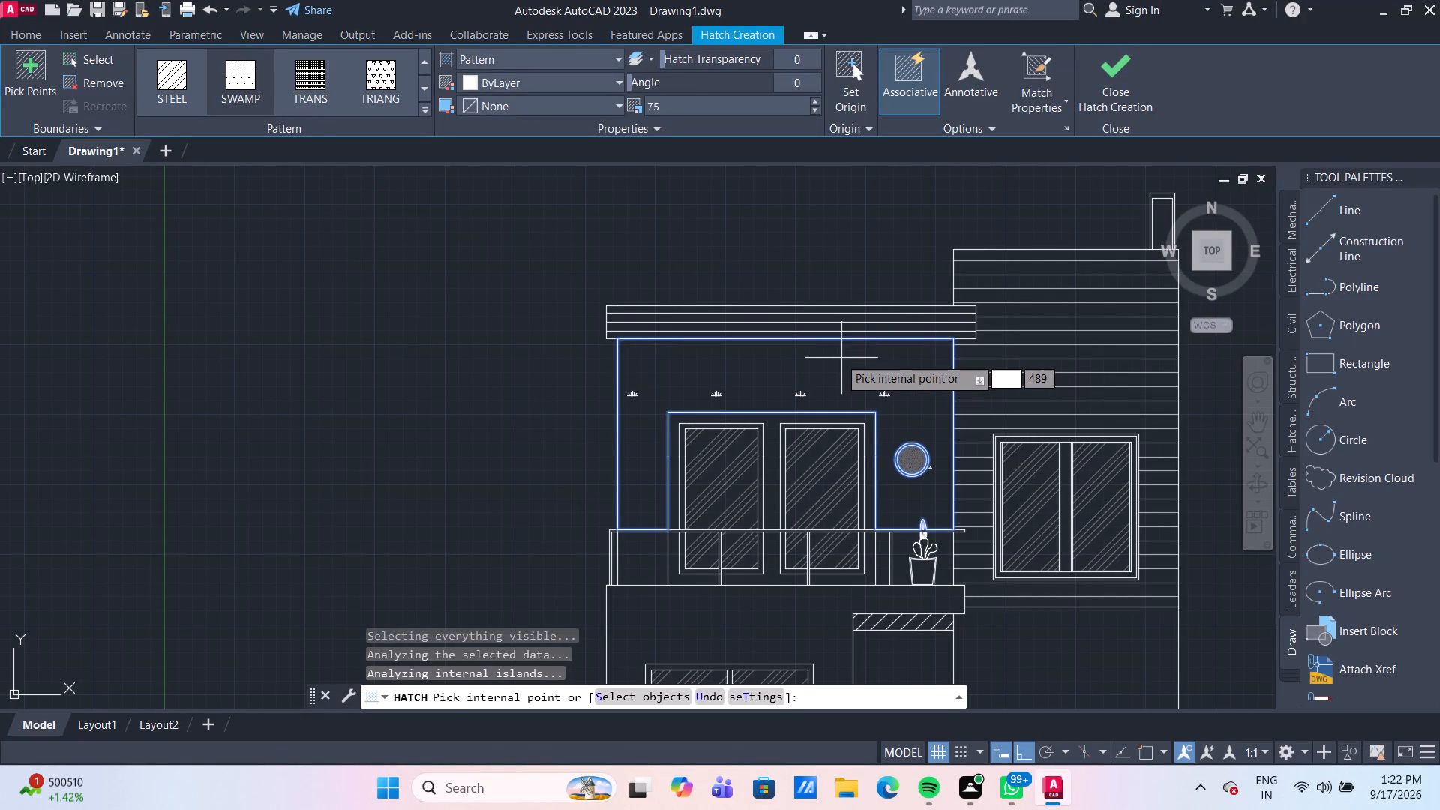
pyautogui.press('Escape')
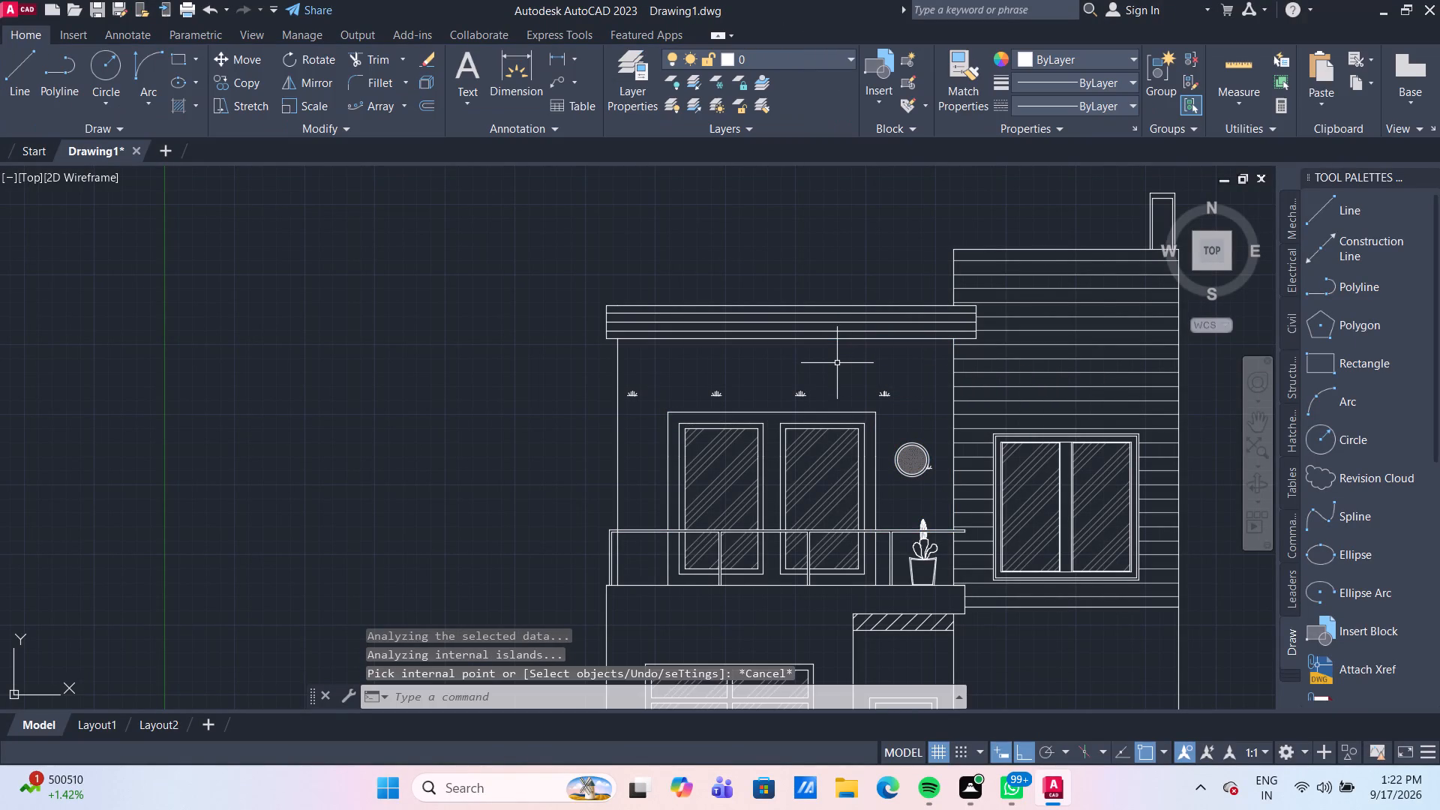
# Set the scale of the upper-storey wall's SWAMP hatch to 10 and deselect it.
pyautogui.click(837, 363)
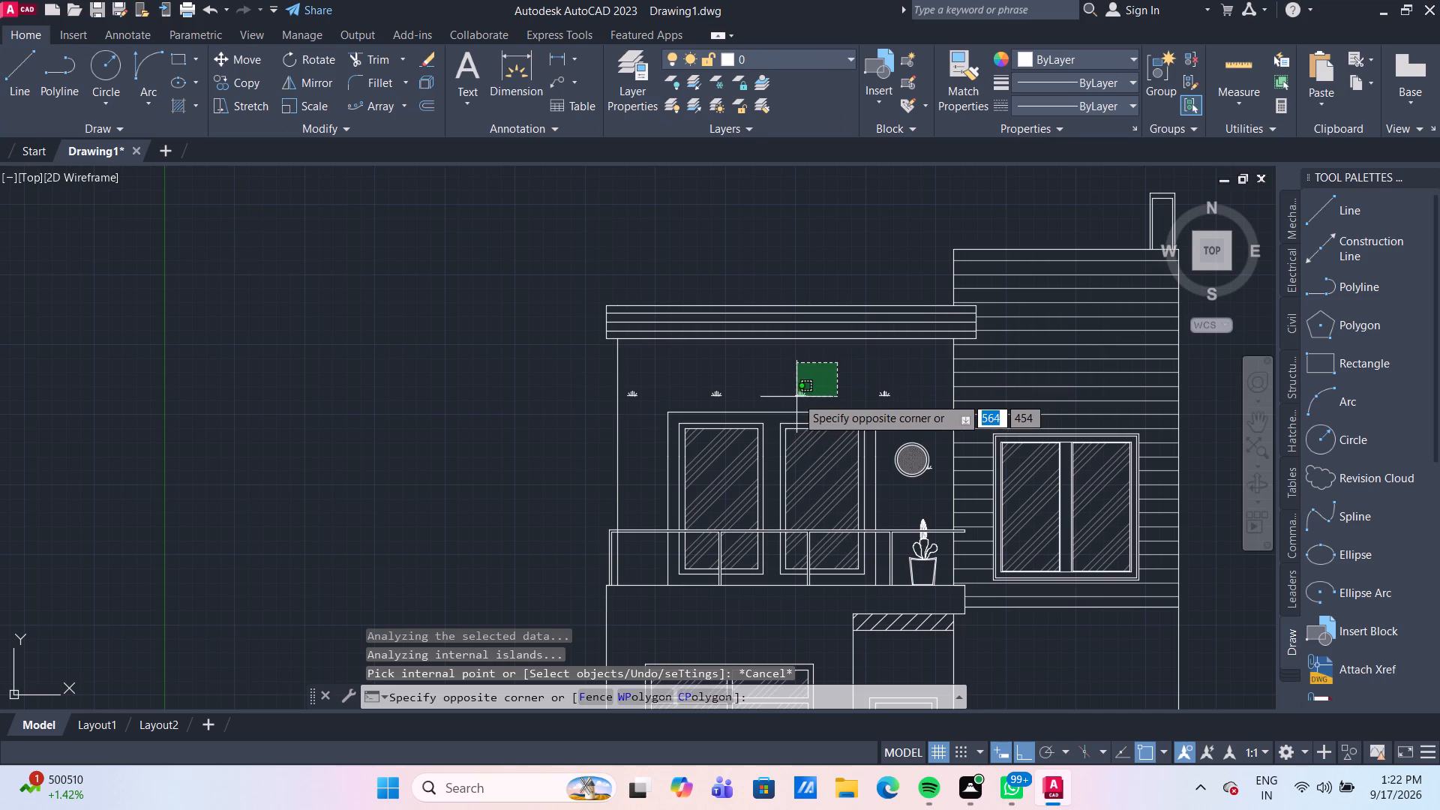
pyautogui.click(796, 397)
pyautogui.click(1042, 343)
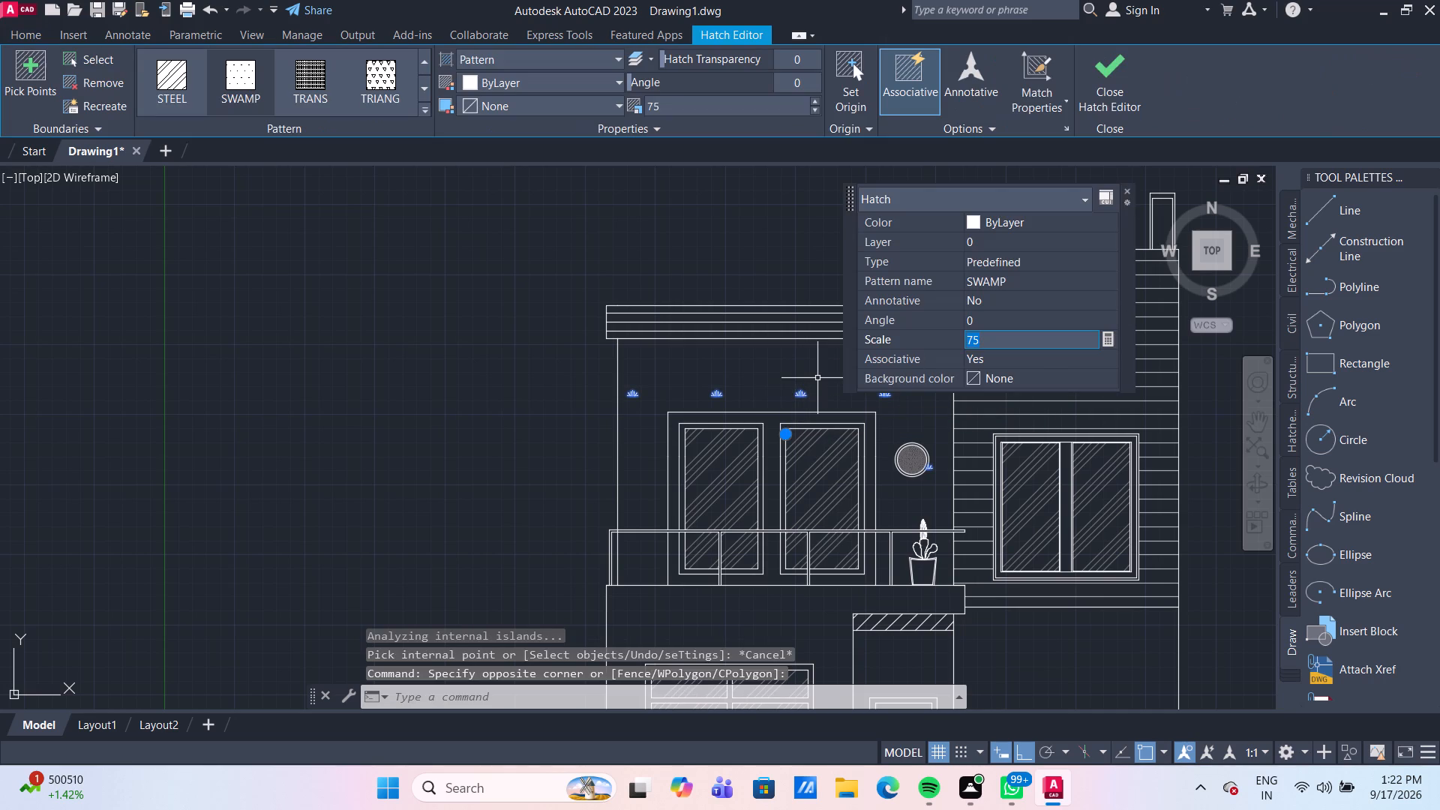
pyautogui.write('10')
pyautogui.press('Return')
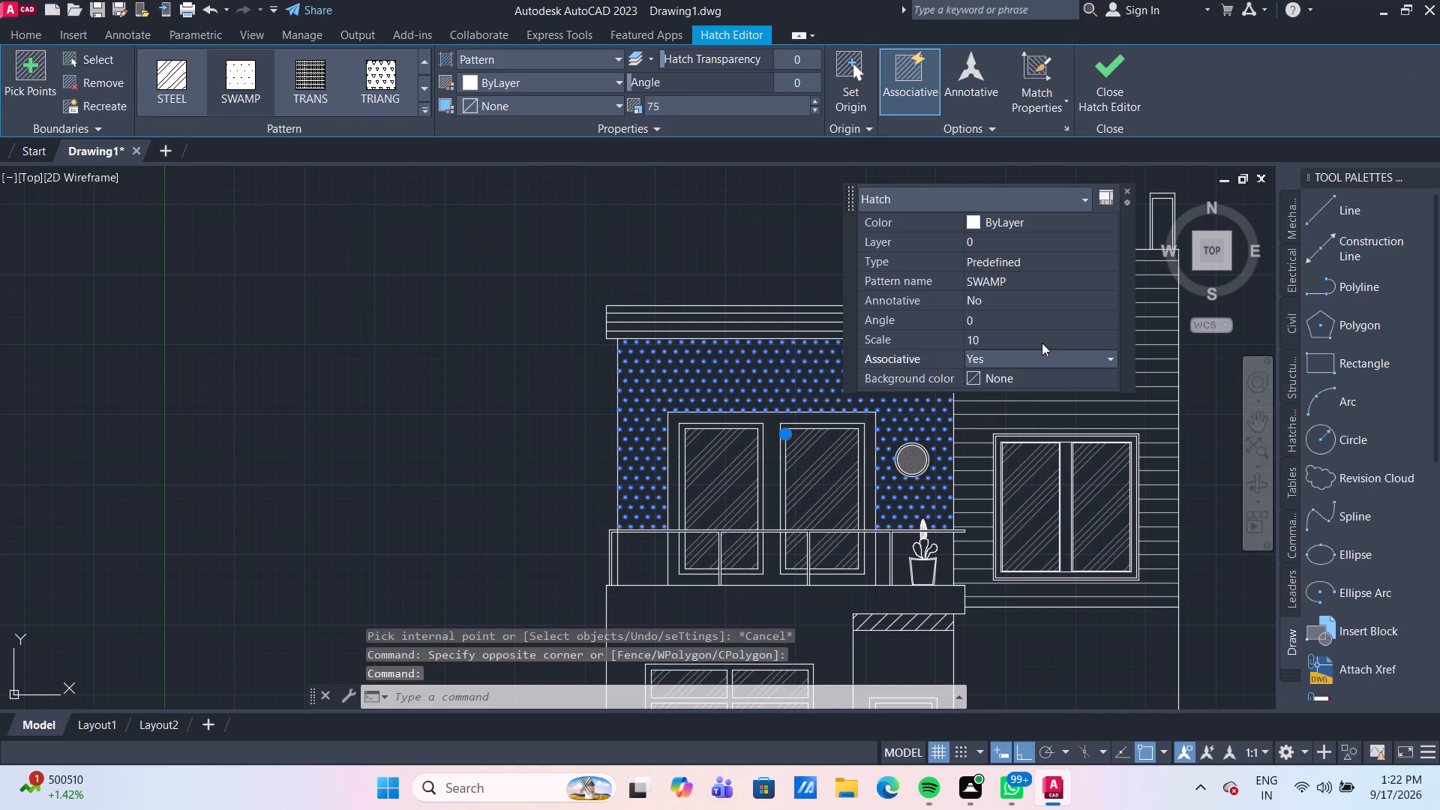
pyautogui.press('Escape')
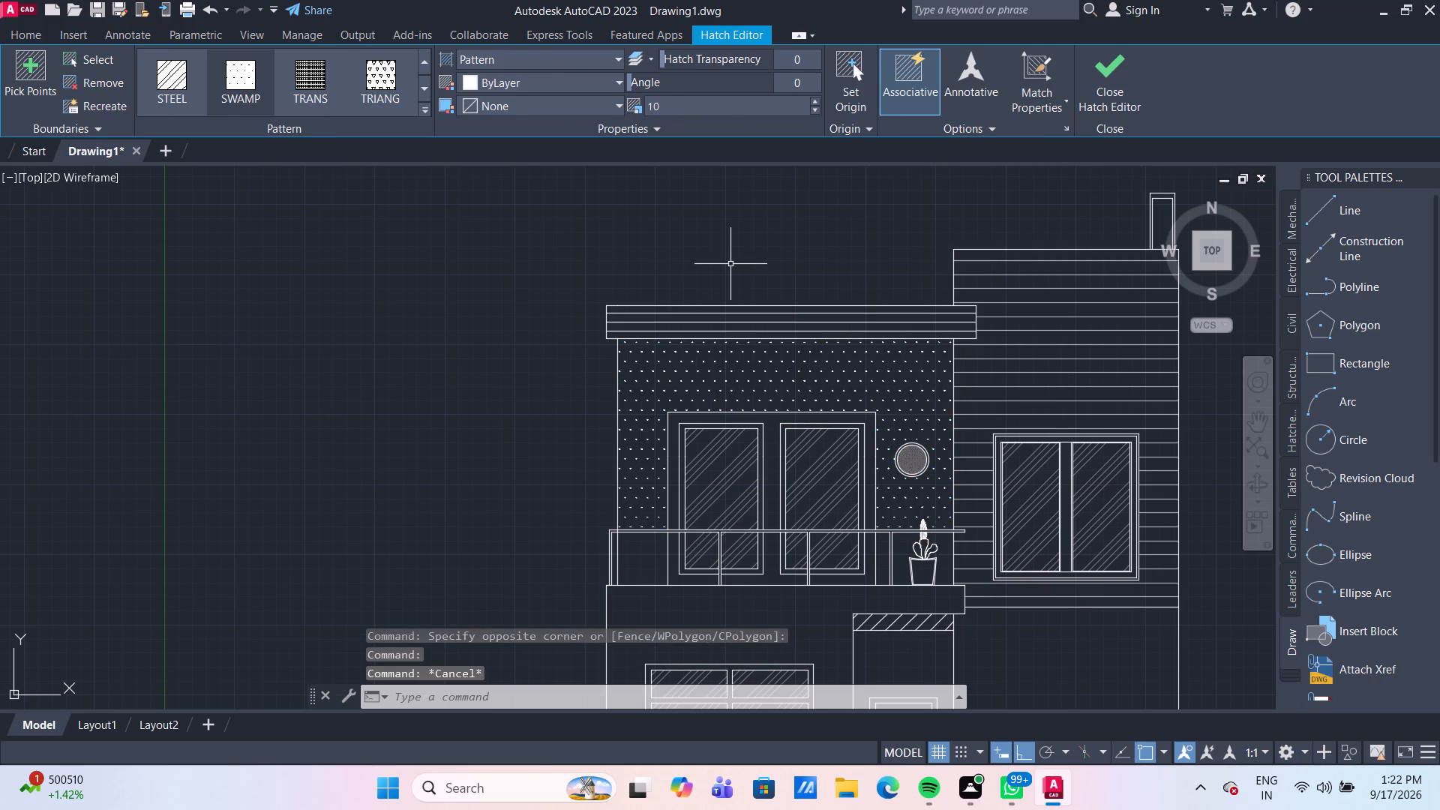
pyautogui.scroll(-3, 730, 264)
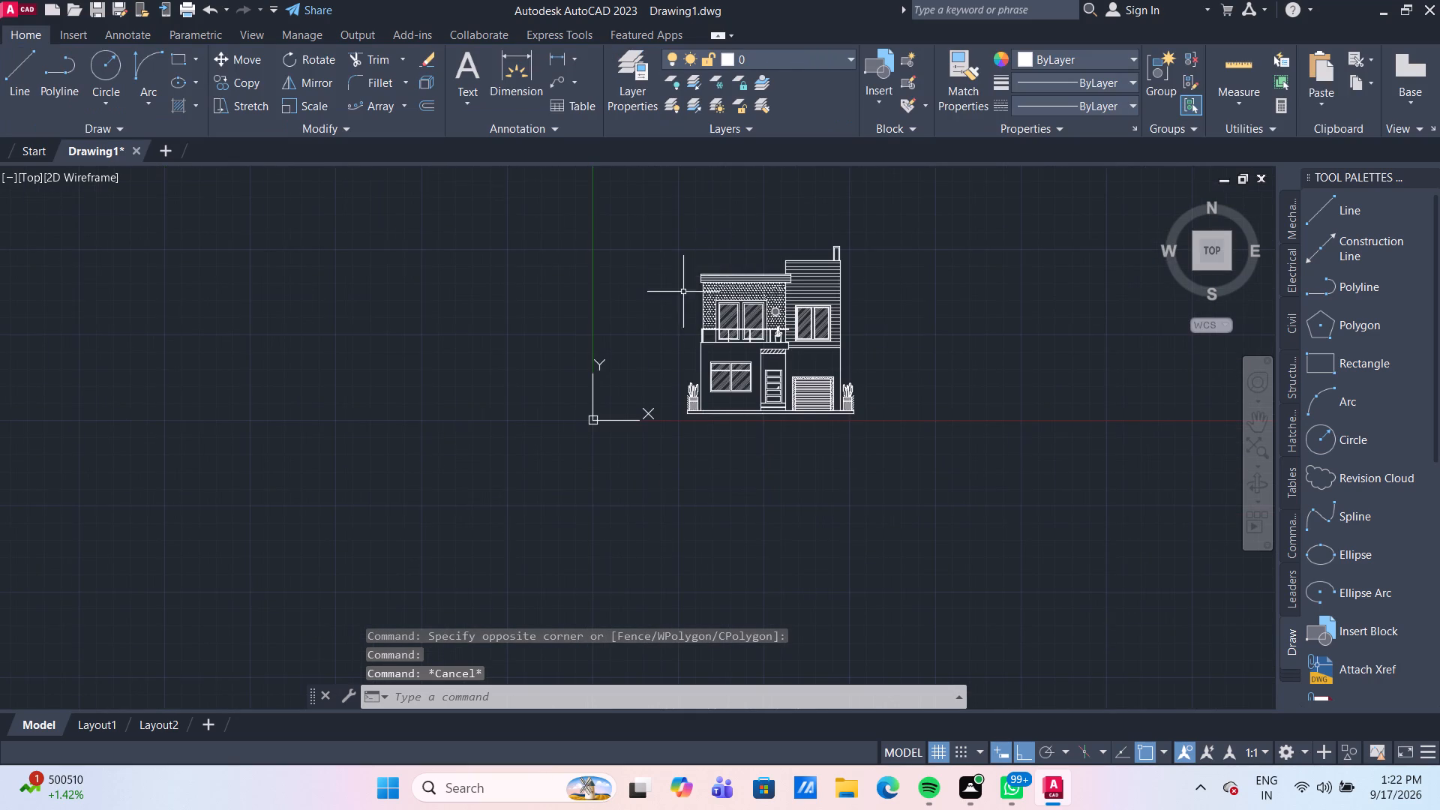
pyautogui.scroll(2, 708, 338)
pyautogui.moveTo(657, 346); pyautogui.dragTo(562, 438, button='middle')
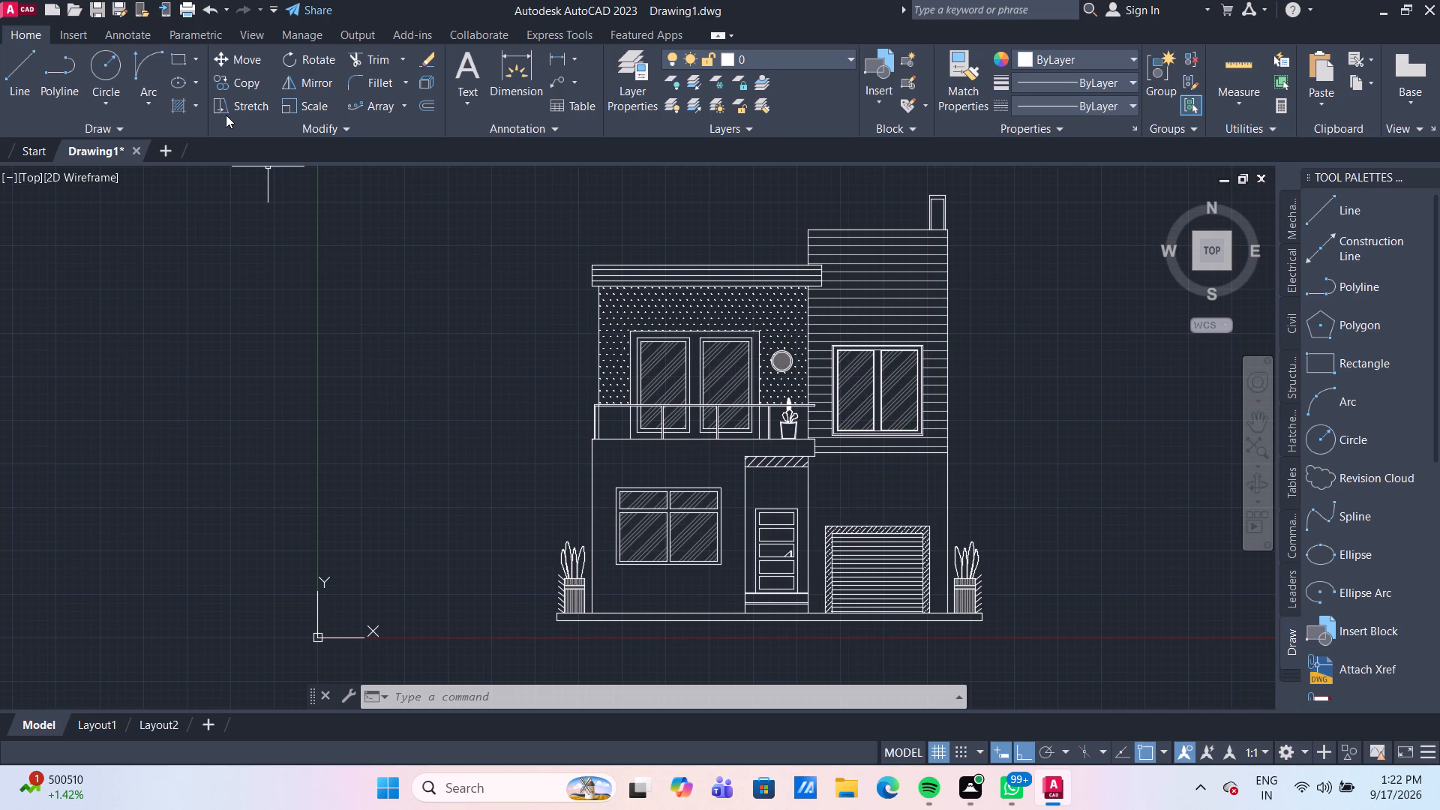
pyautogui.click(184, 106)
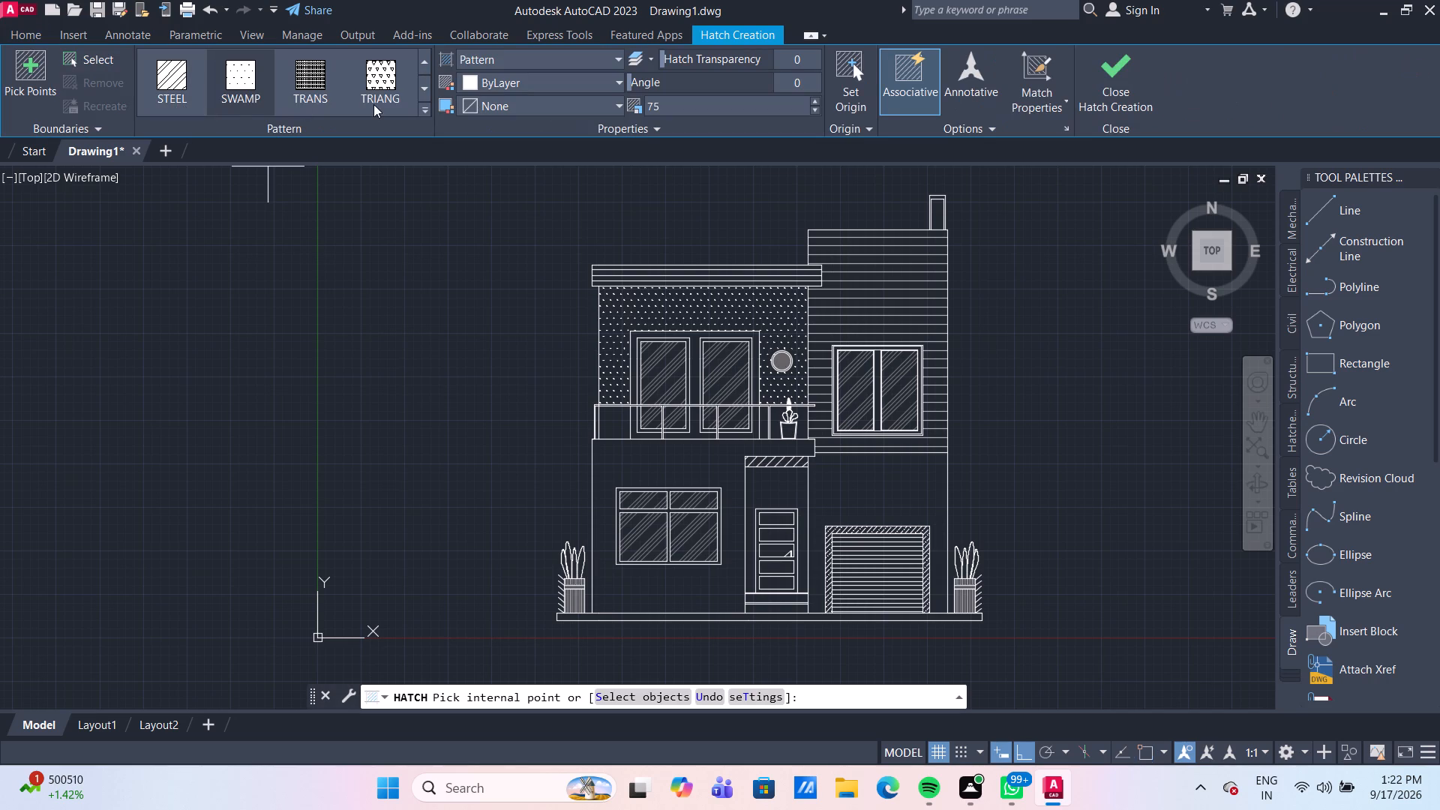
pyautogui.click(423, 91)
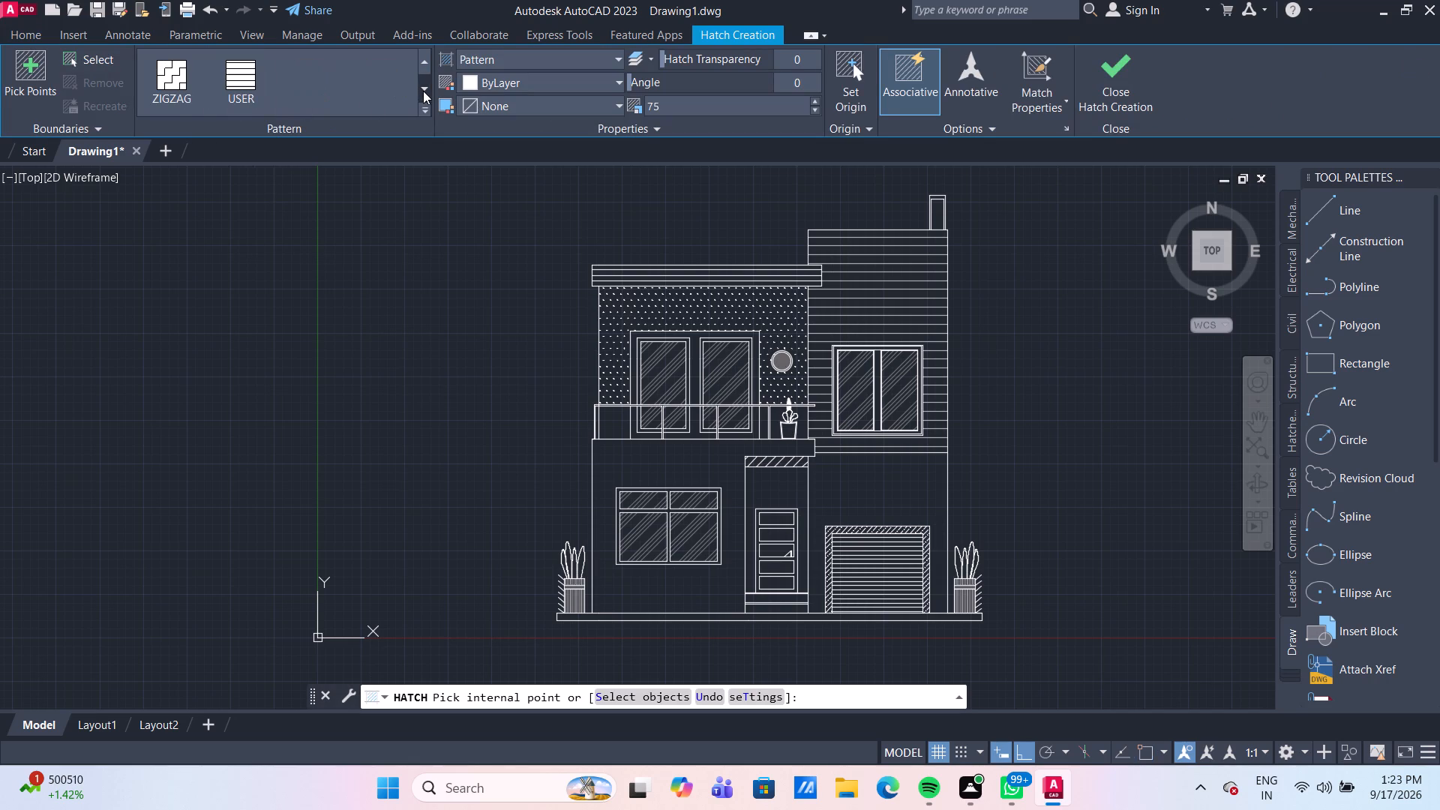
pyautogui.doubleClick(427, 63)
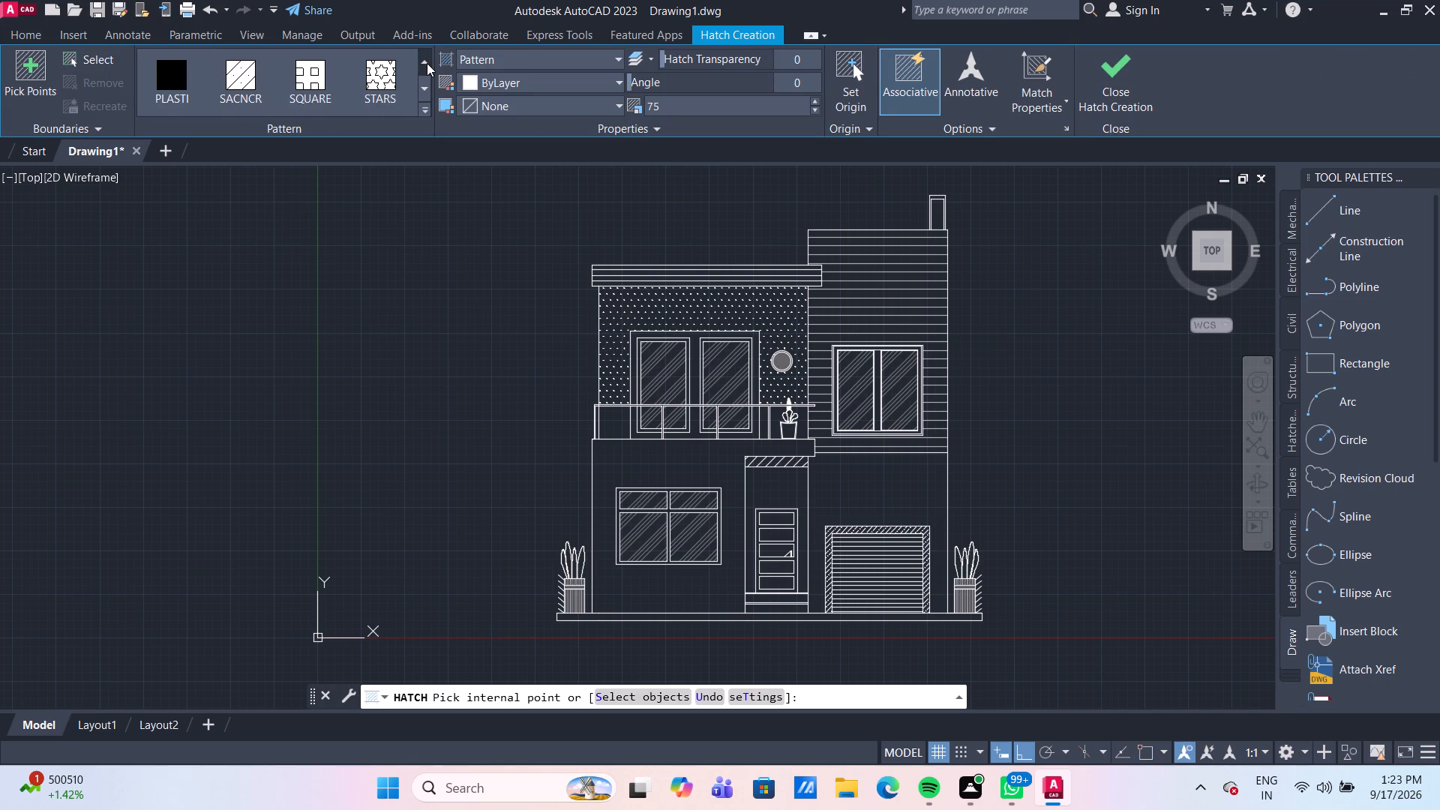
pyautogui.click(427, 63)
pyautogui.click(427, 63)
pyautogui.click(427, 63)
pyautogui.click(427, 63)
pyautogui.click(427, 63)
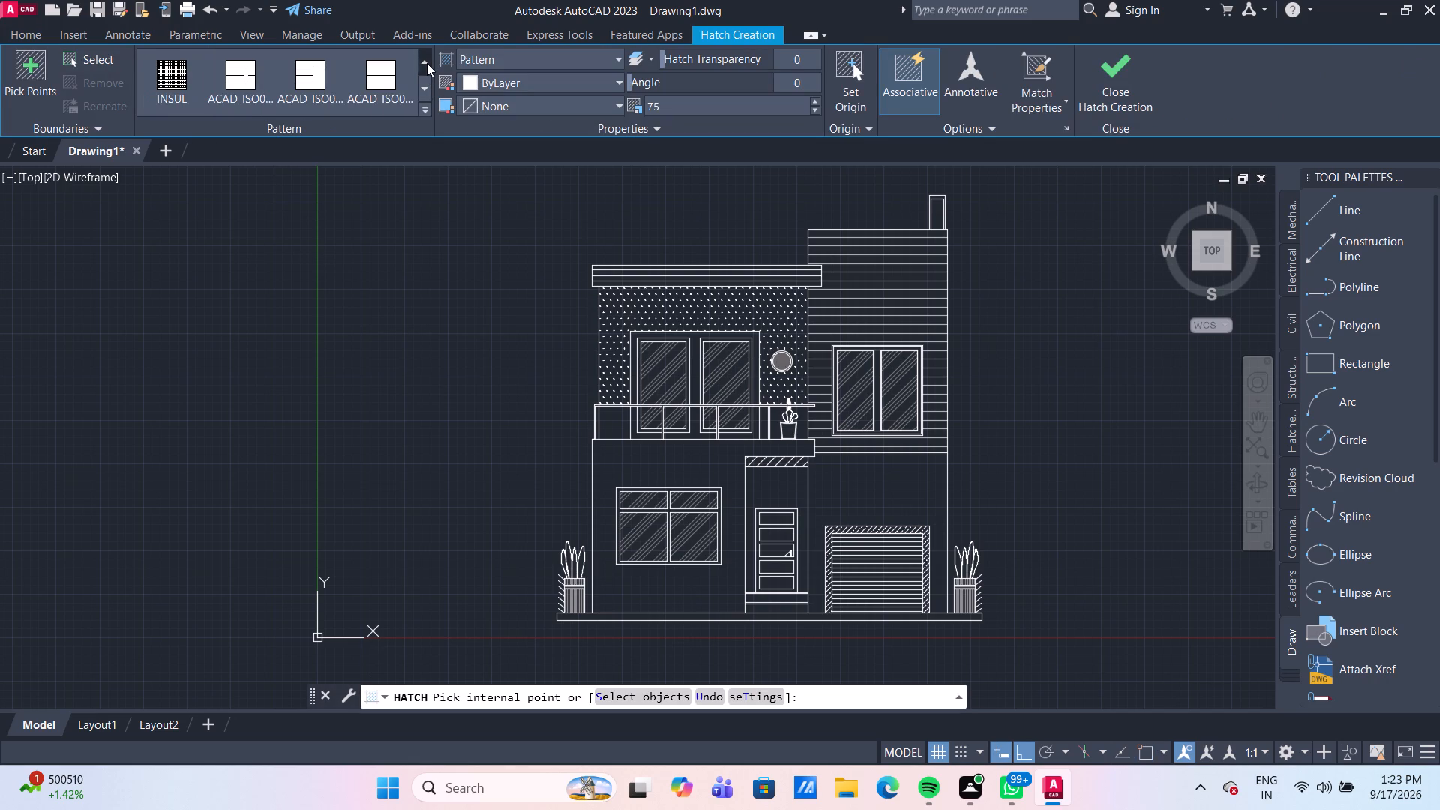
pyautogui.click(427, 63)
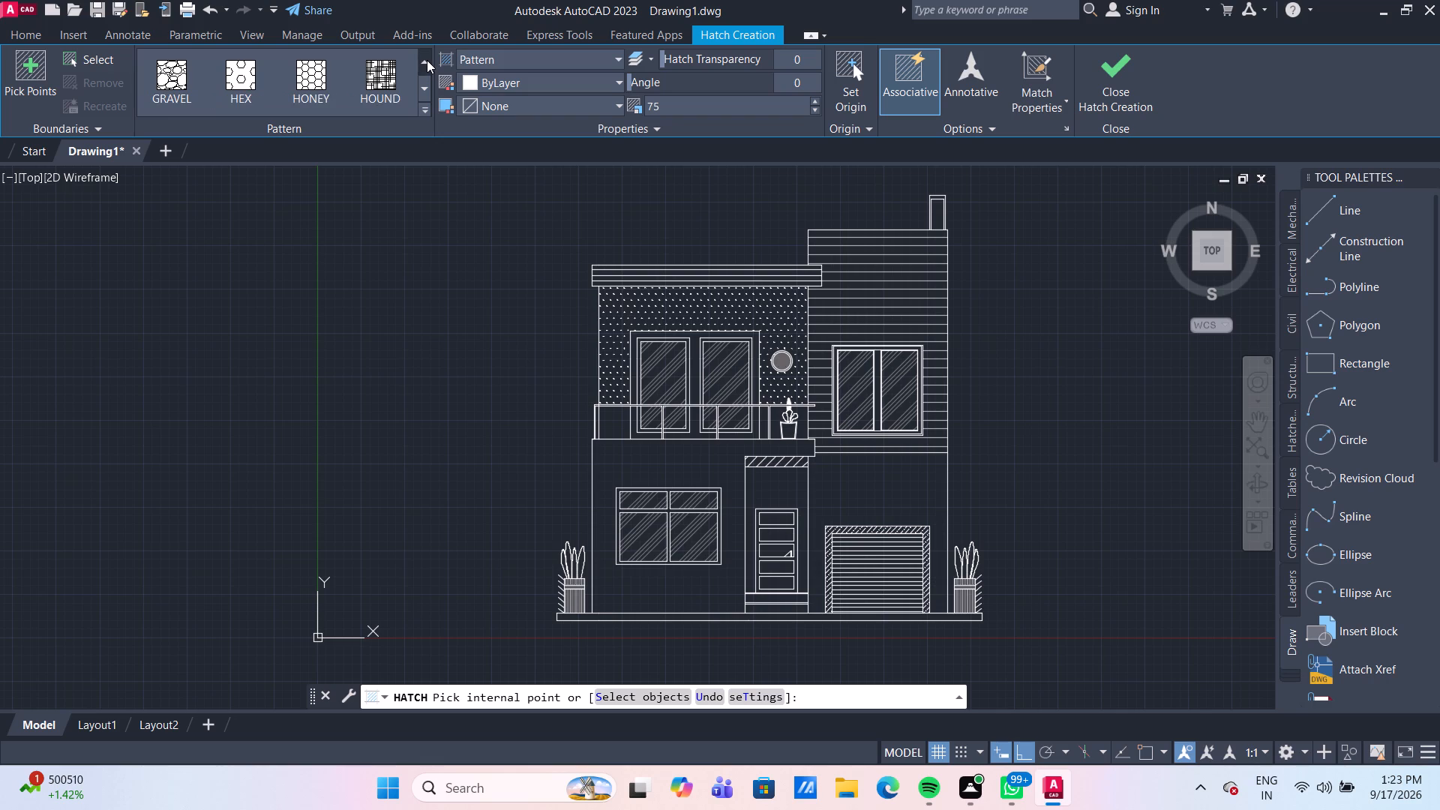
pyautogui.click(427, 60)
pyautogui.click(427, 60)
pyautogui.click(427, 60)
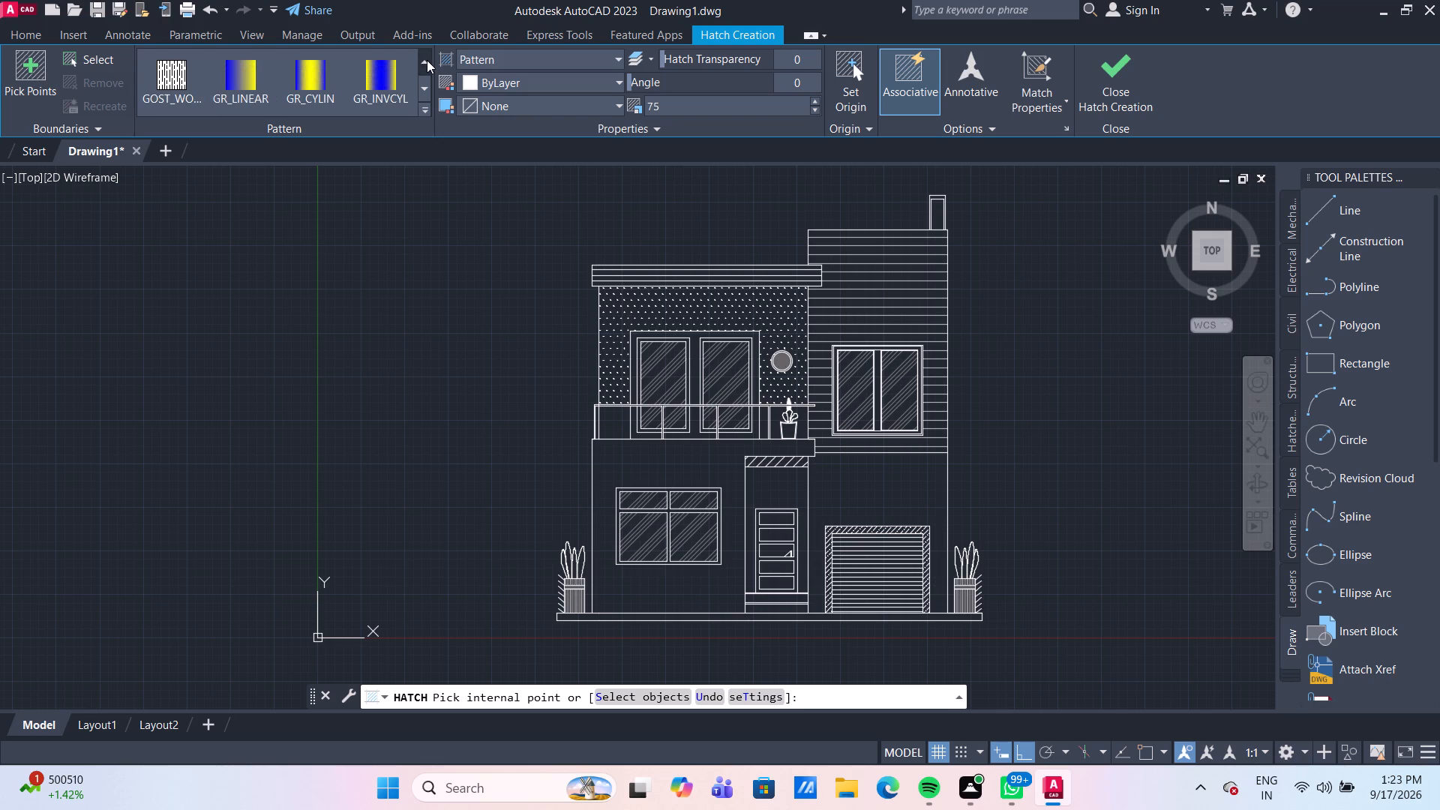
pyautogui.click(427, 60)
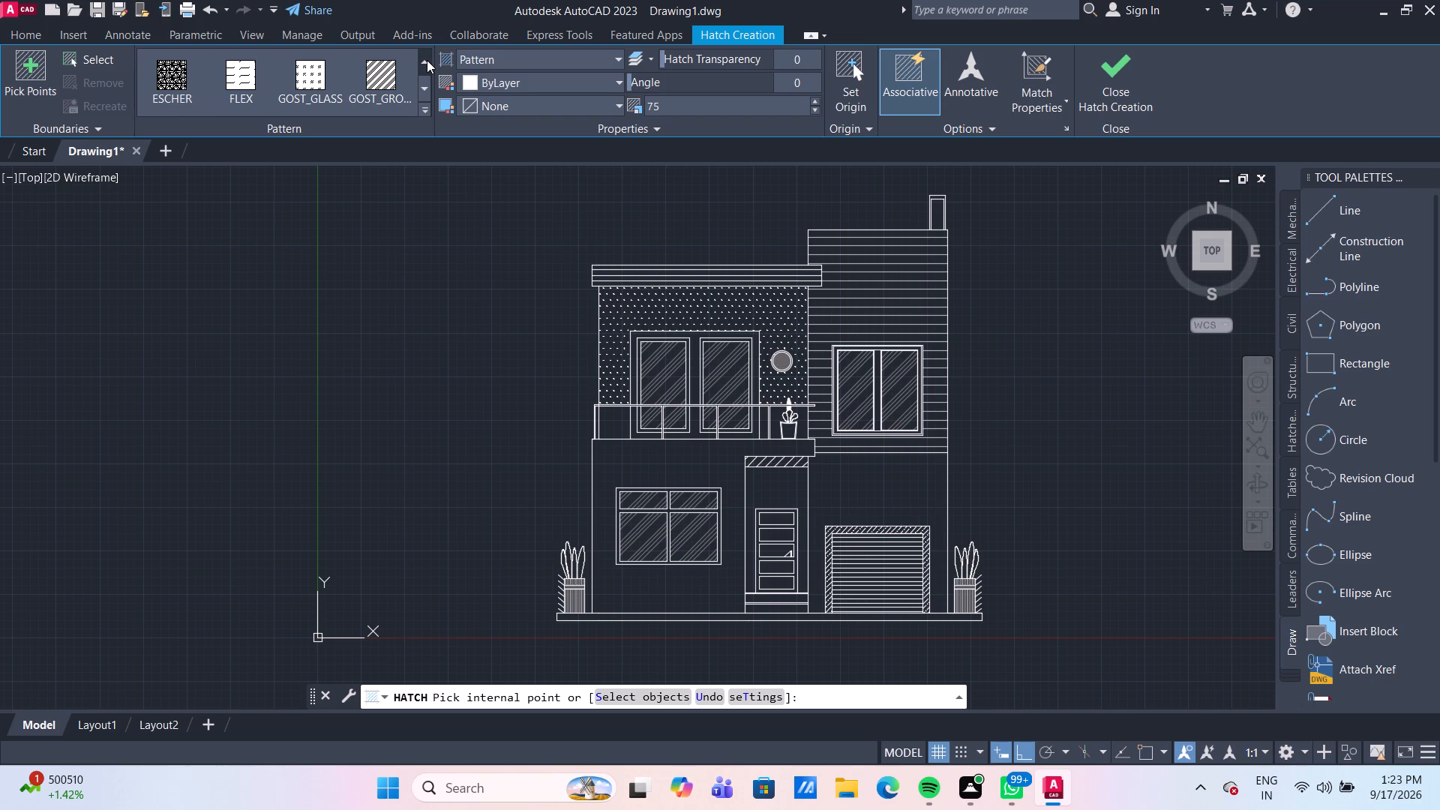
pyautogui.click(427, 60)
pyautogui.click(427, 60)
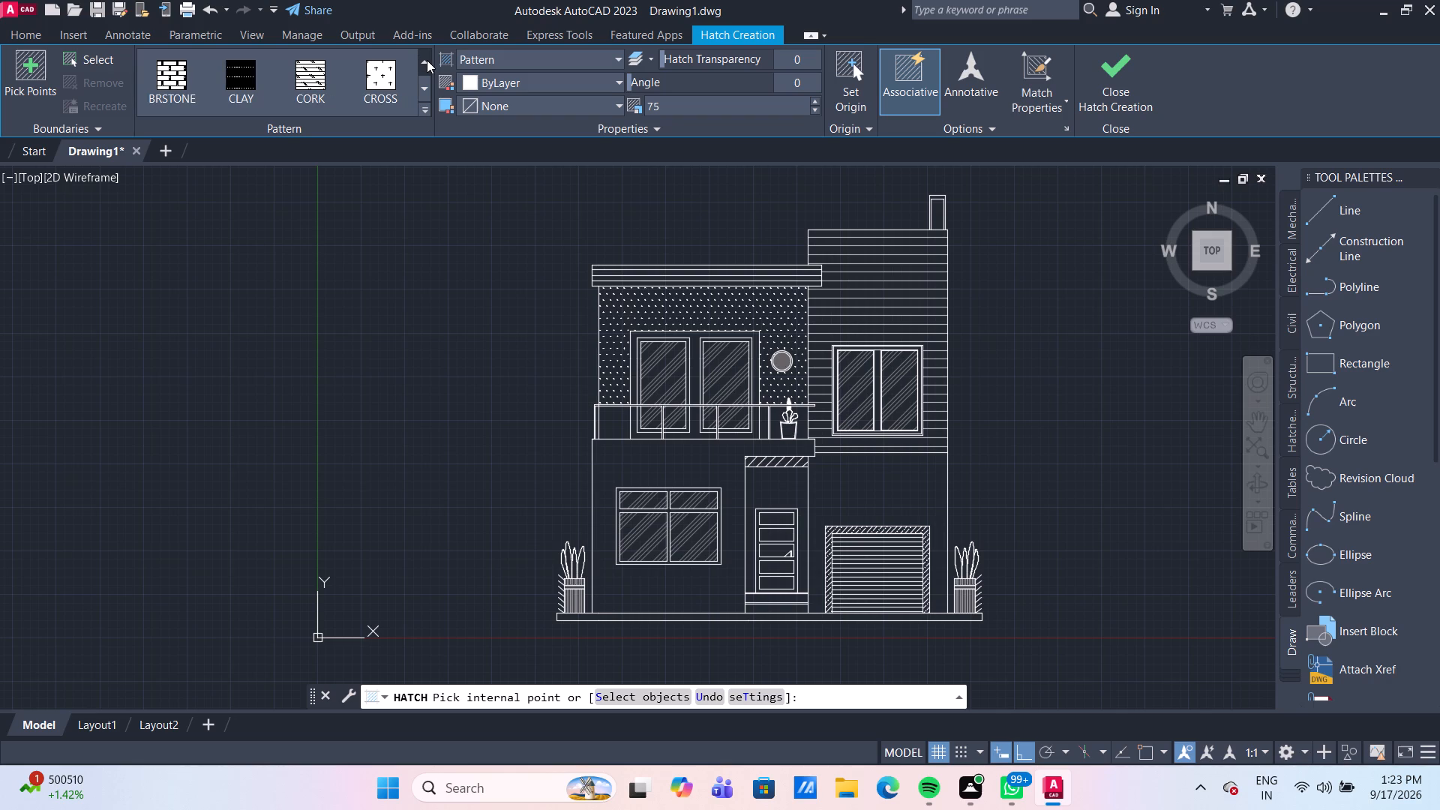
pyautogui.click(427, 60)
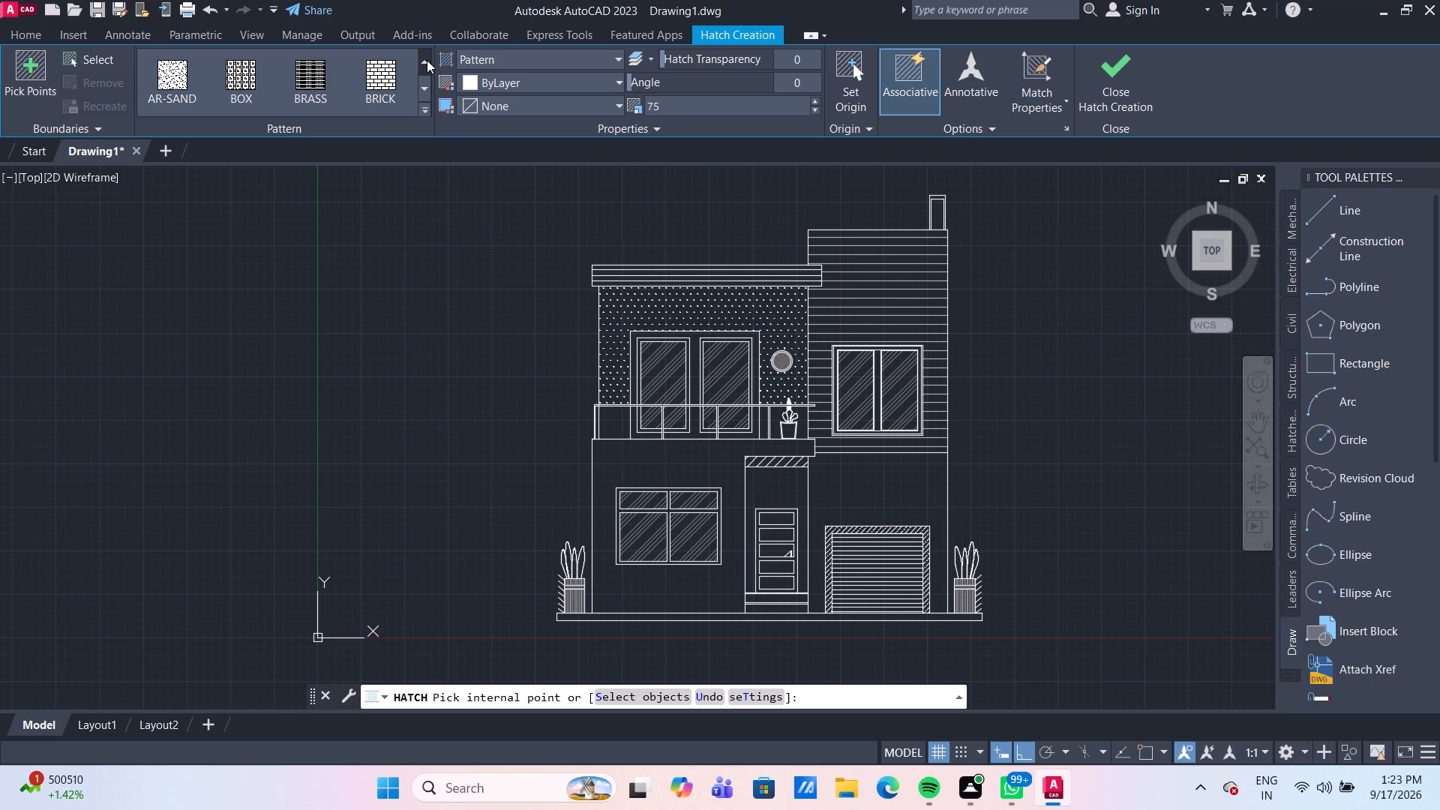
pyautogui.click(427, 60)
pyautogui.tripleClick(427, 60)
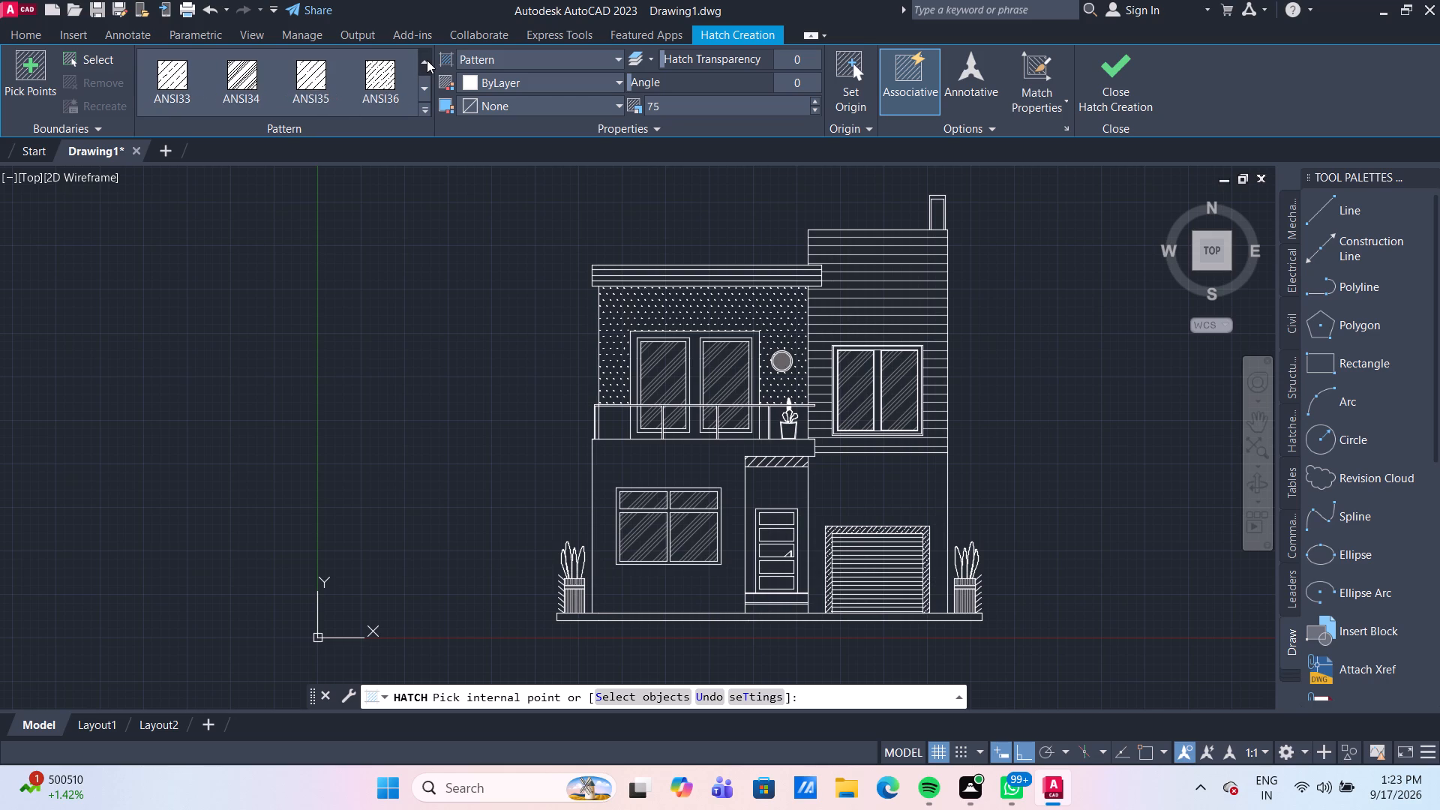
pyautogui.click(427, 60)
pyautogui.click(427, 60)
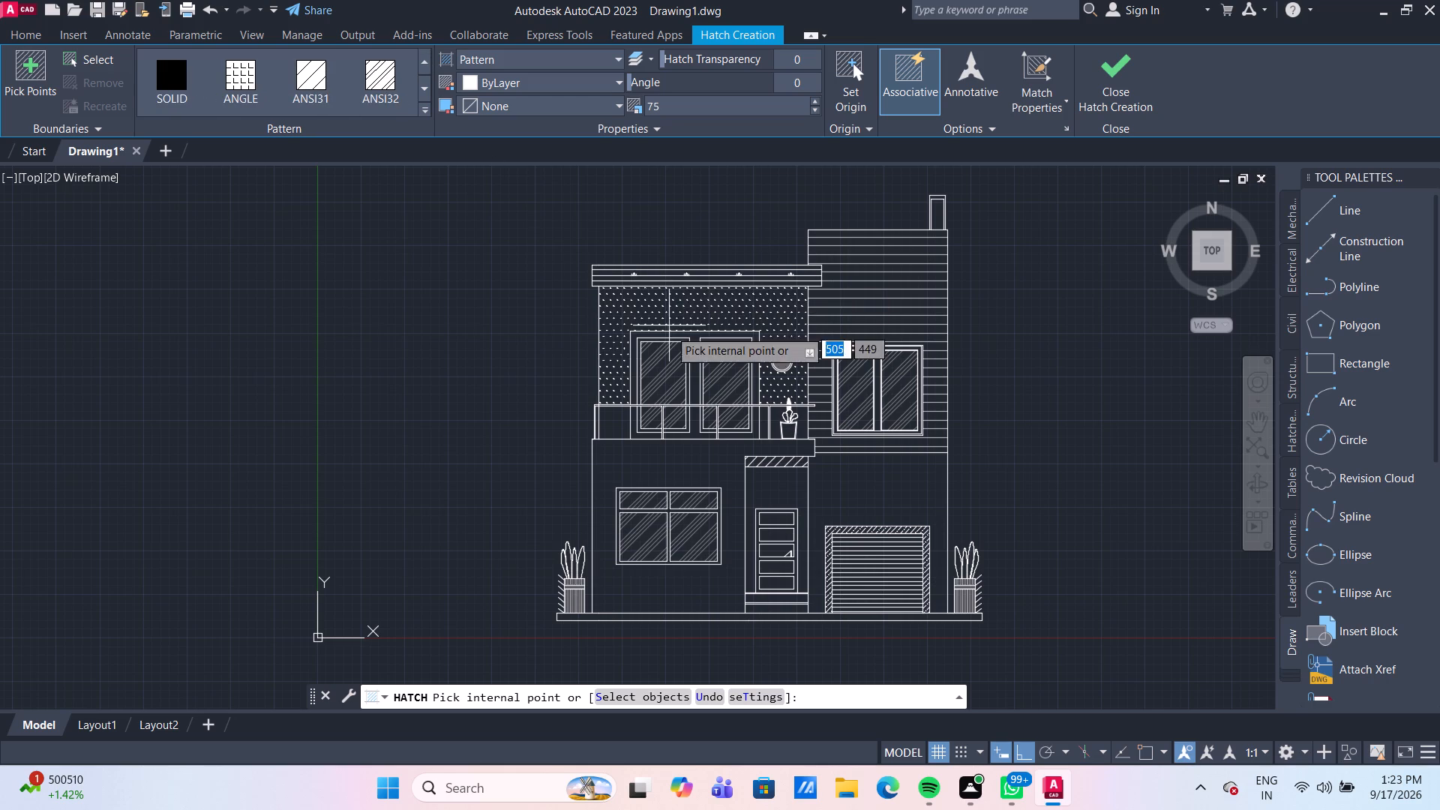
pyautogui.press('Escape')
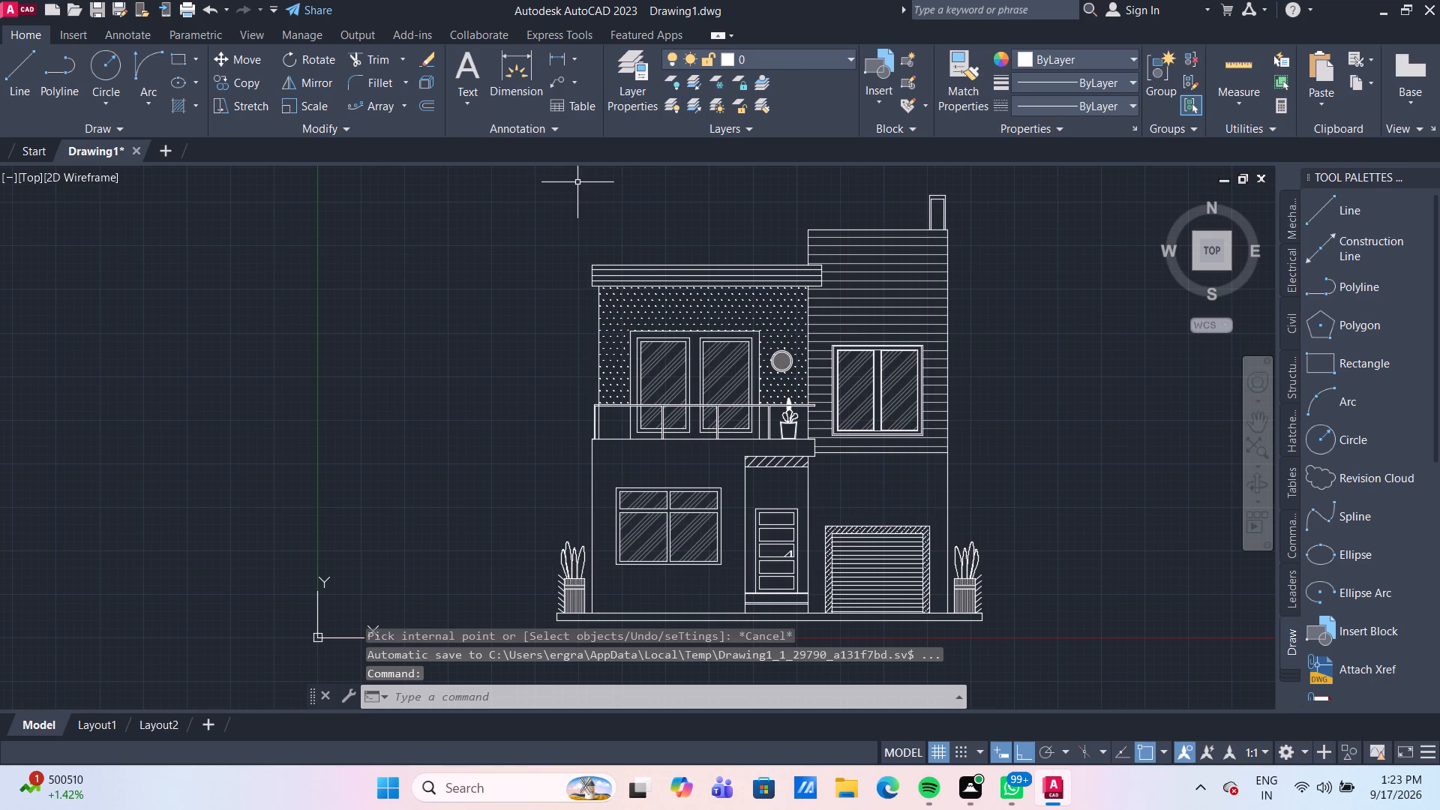
# Try a scale of 50 on the upper-storey wall's SWAMP hatch, settle on scale 15, and deselect it.
pyautogui.click(643, 314)
pyautogui.click(880, 253)
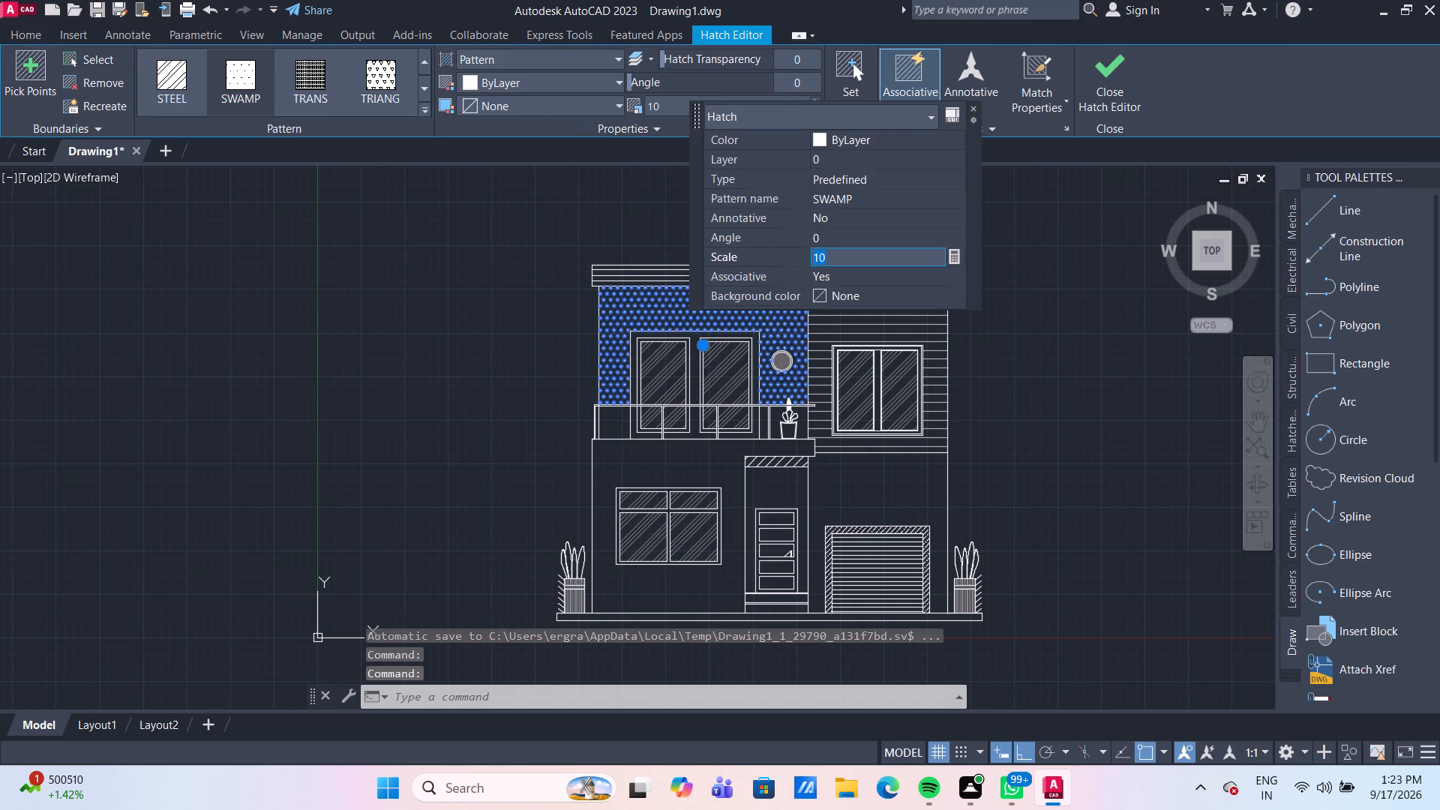
pyautogui.write('50')
pyautogui.press('Return')
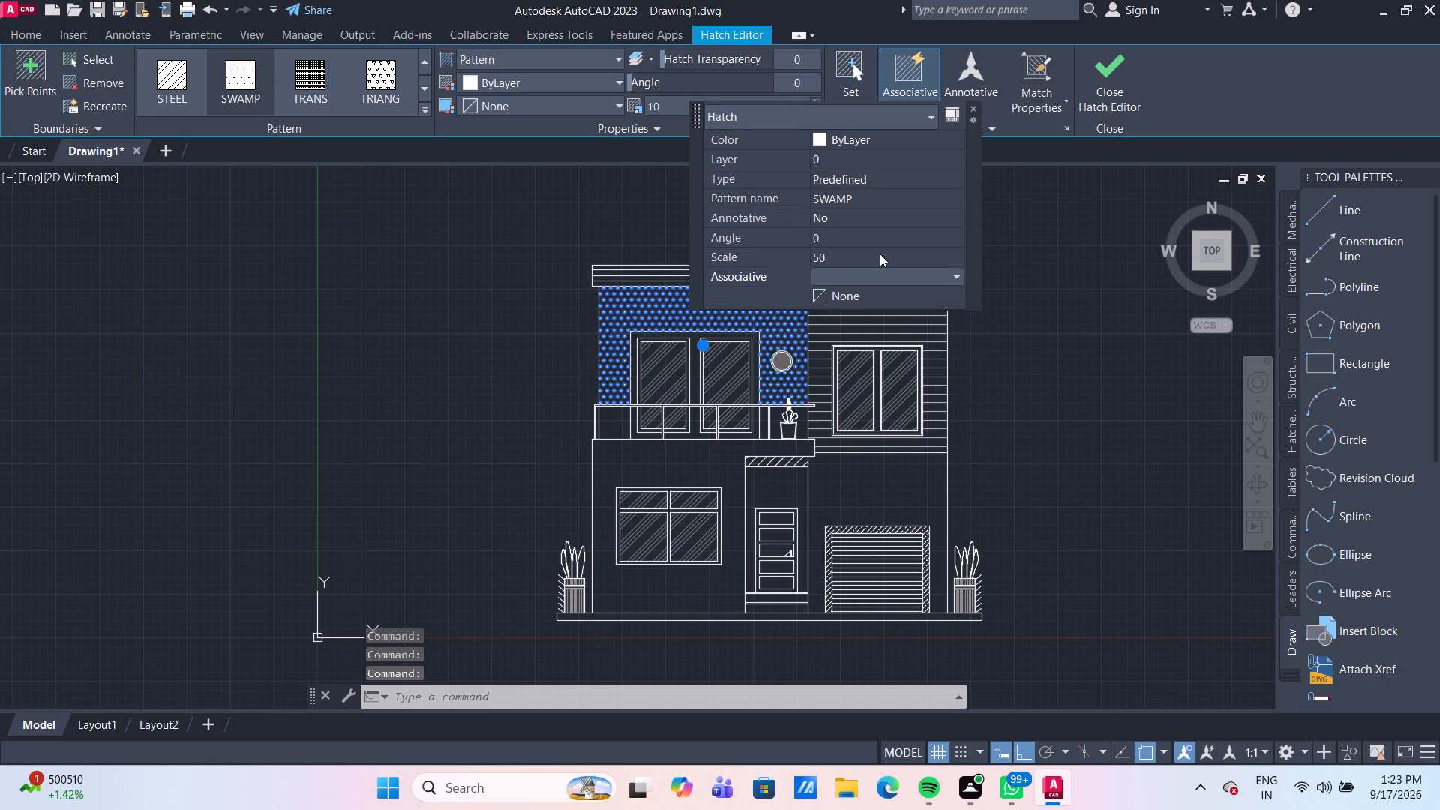
pyautogui.click(880, 253)
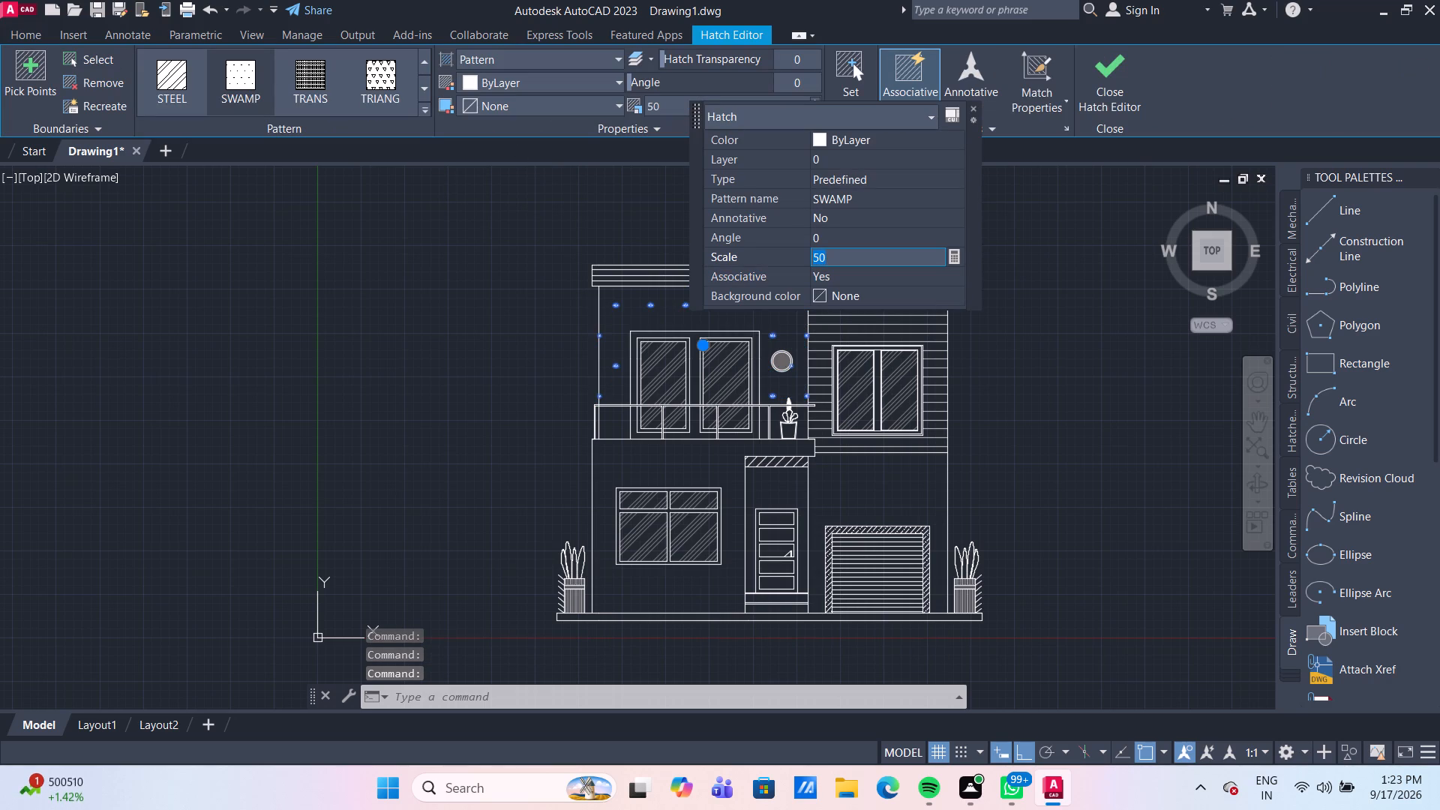
pyautogui.write('15')
pyautogui.press('Return')
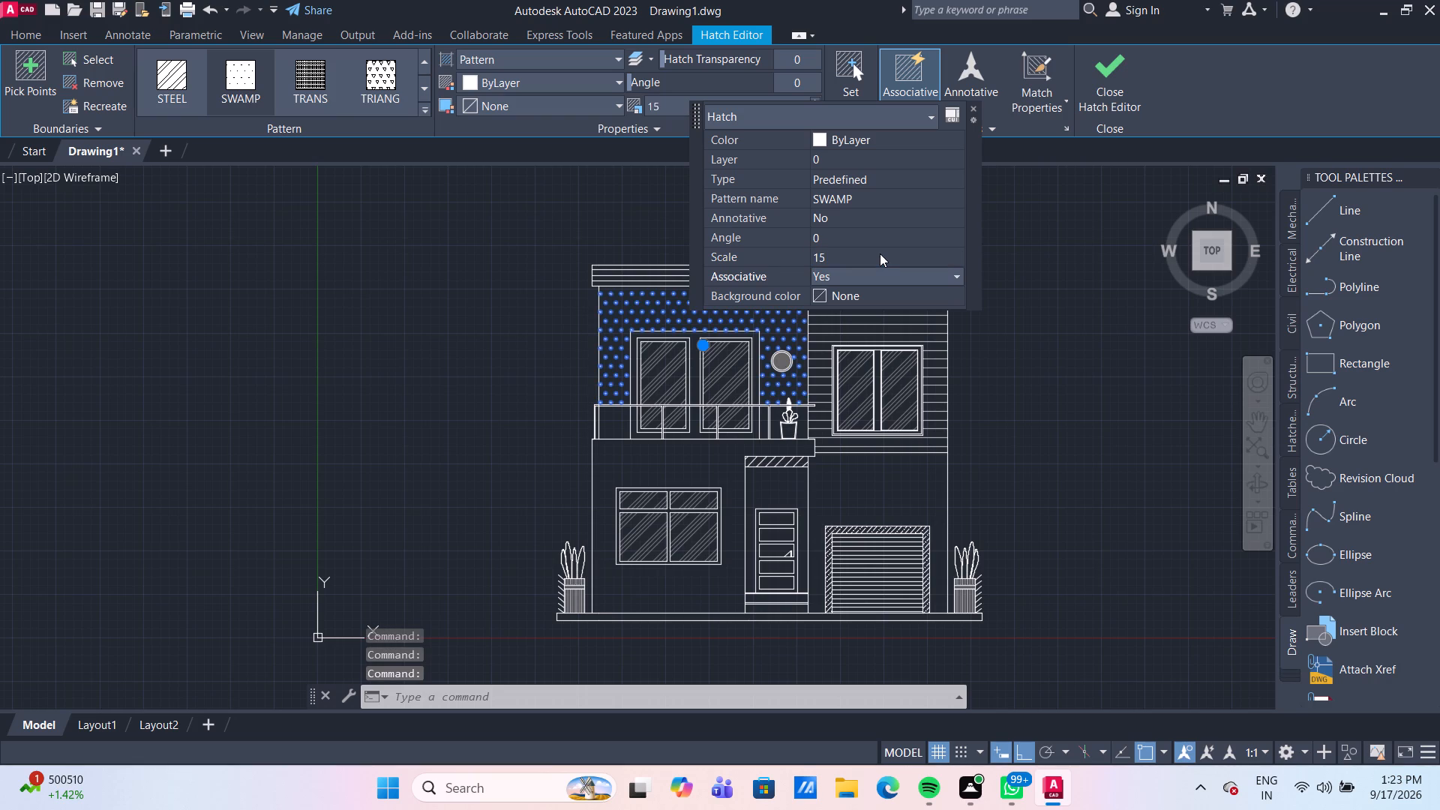
pyautogui.press('Escape')
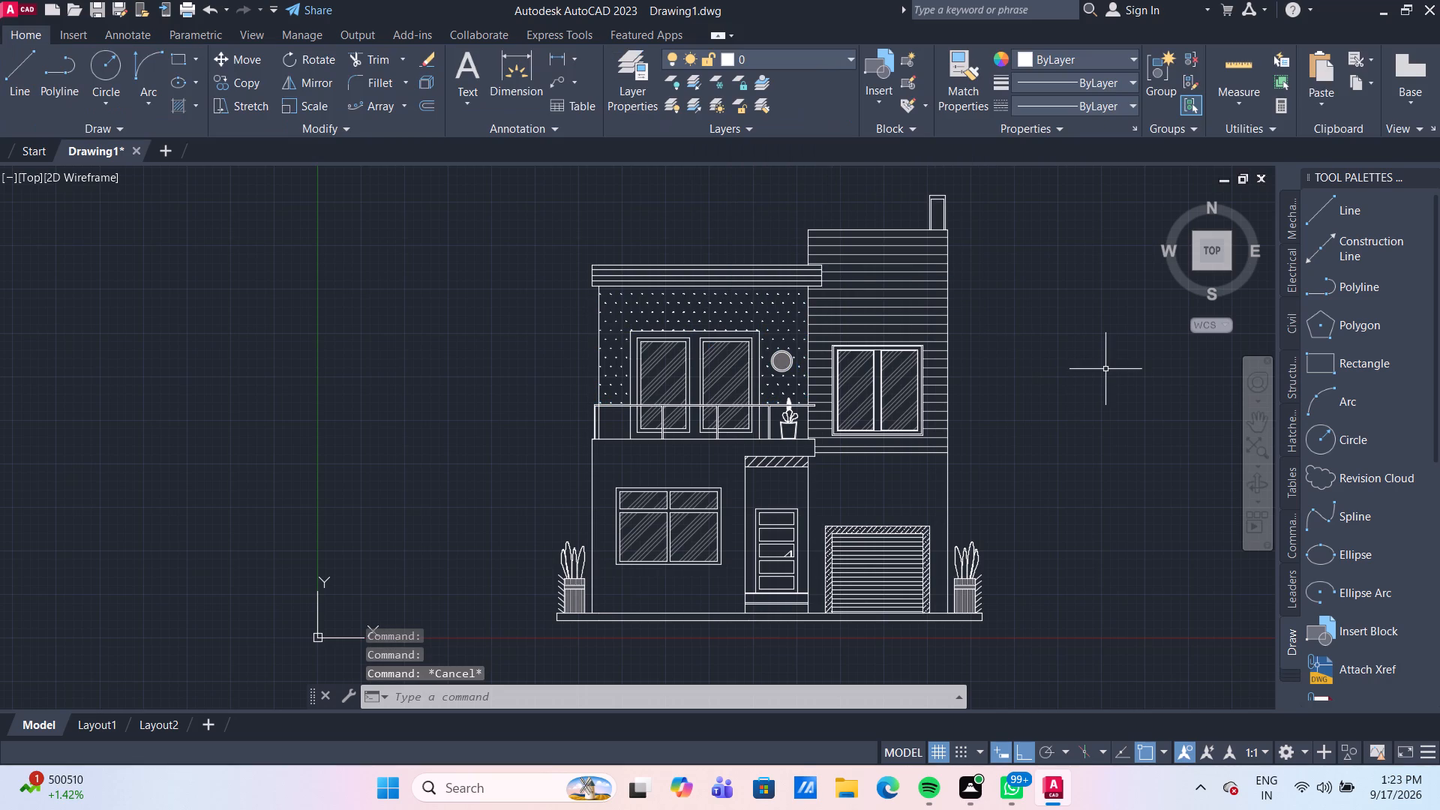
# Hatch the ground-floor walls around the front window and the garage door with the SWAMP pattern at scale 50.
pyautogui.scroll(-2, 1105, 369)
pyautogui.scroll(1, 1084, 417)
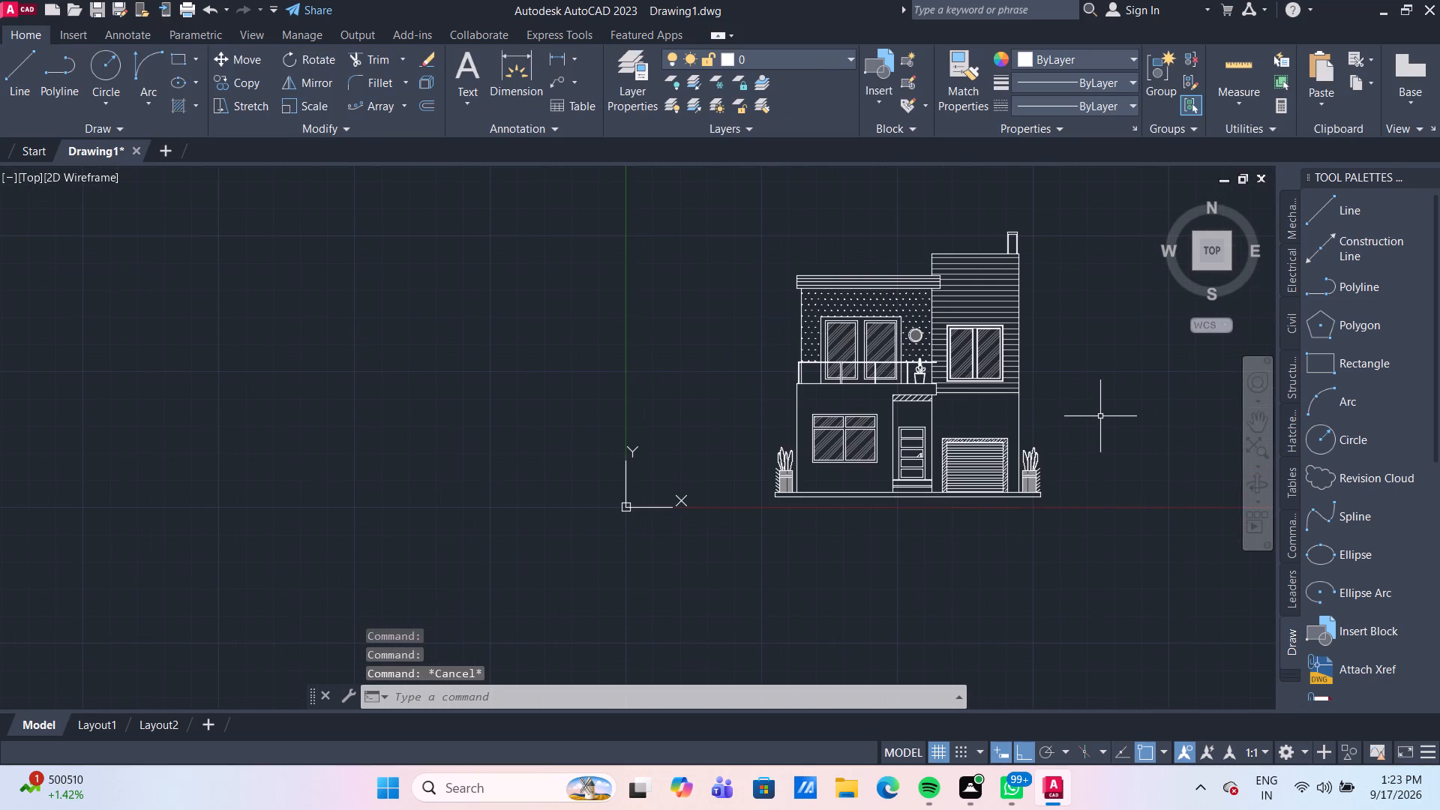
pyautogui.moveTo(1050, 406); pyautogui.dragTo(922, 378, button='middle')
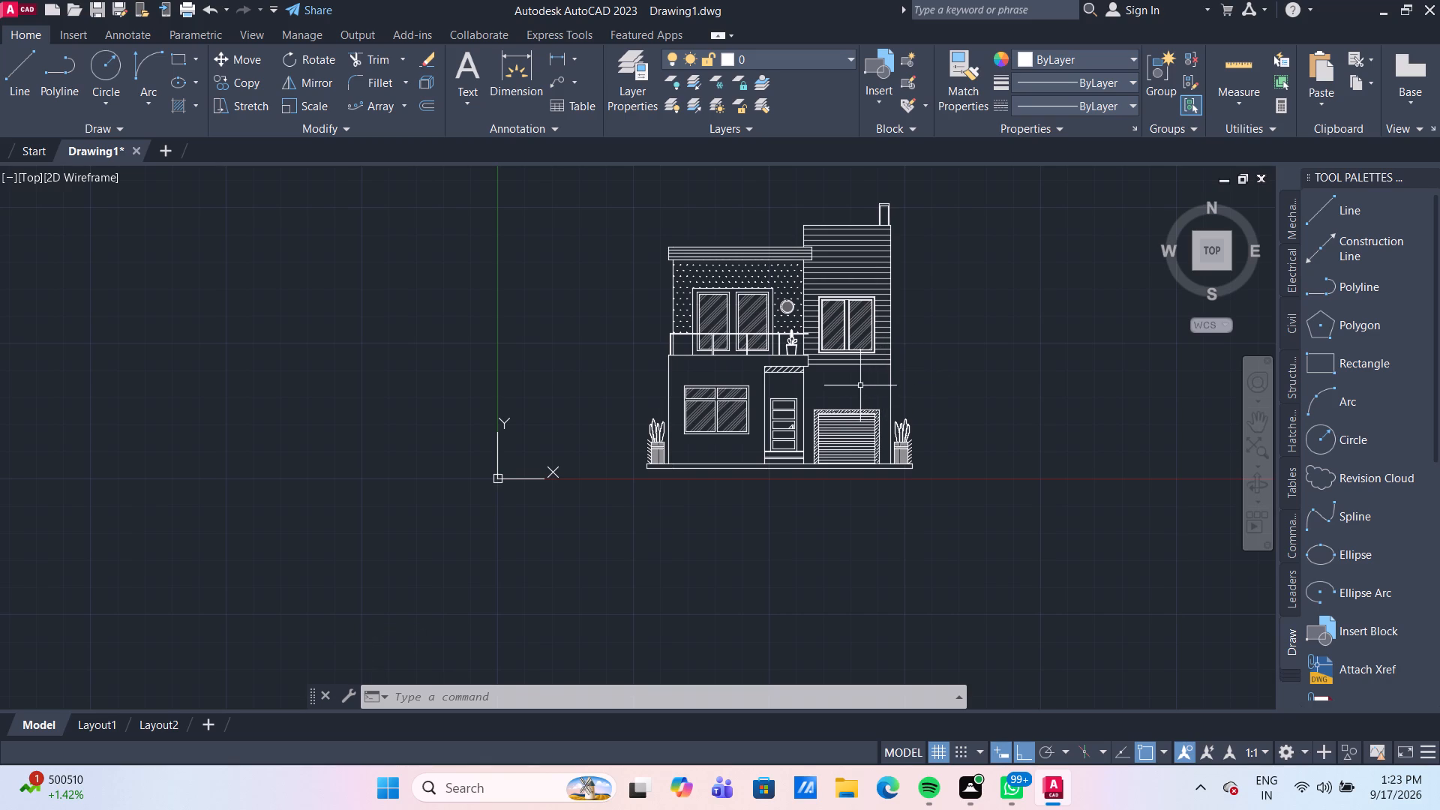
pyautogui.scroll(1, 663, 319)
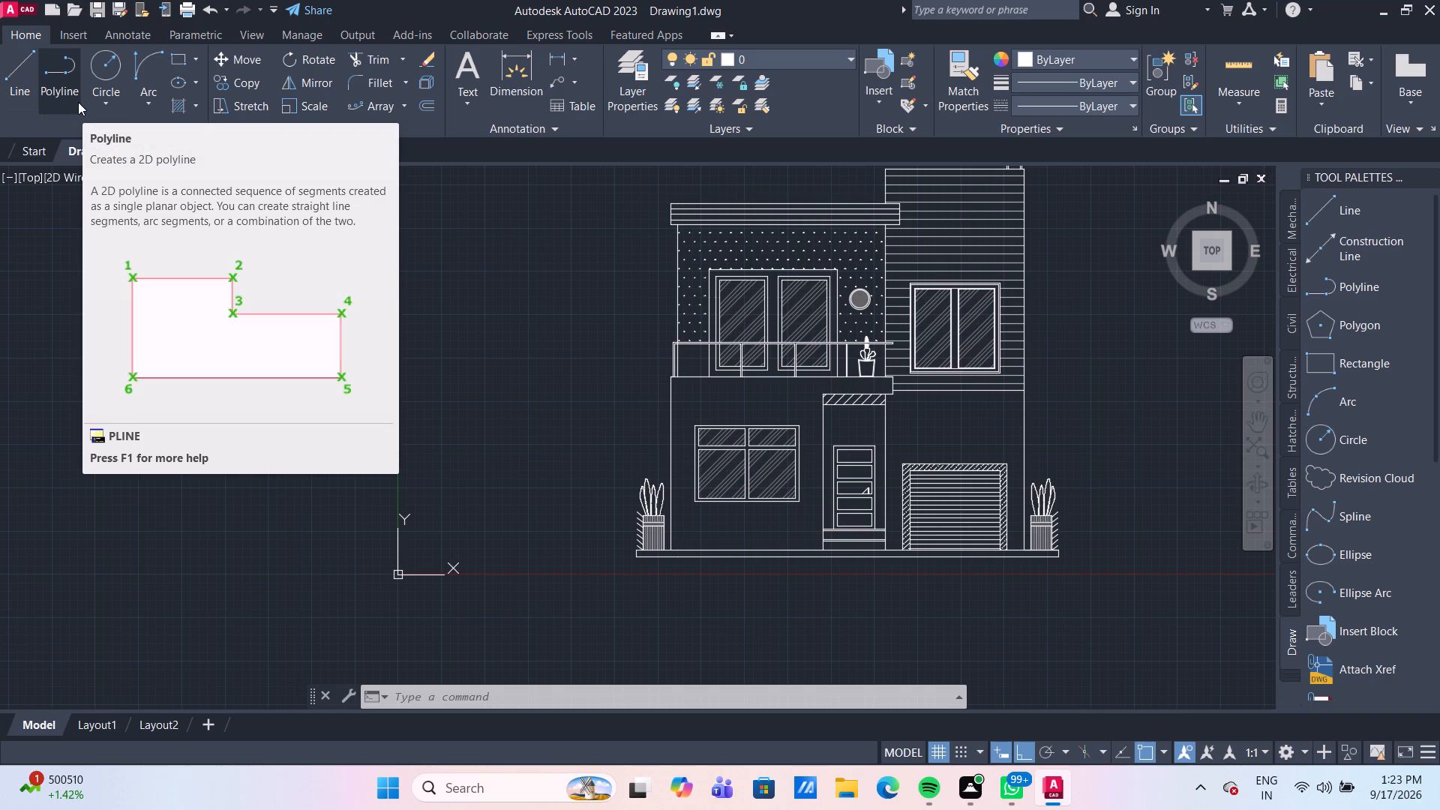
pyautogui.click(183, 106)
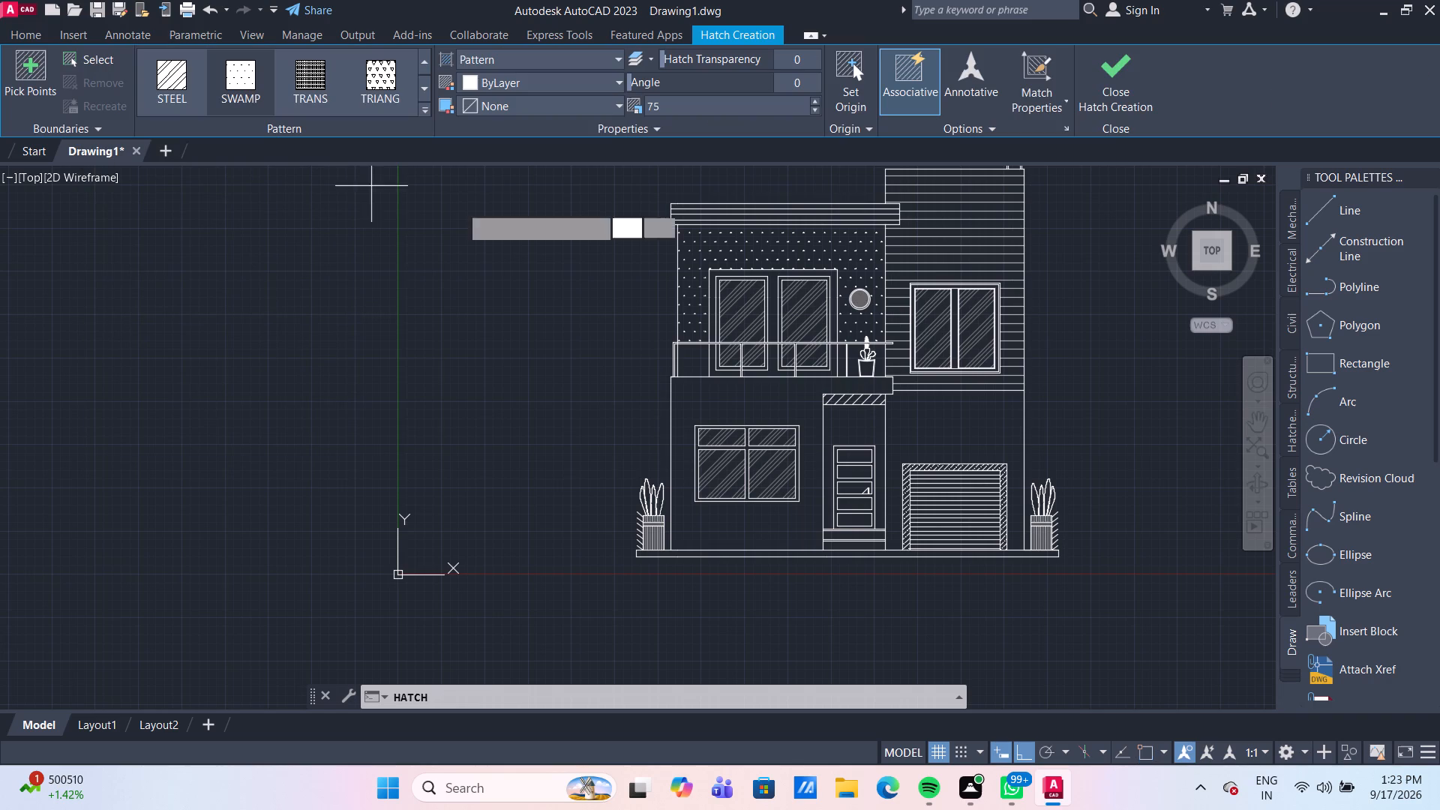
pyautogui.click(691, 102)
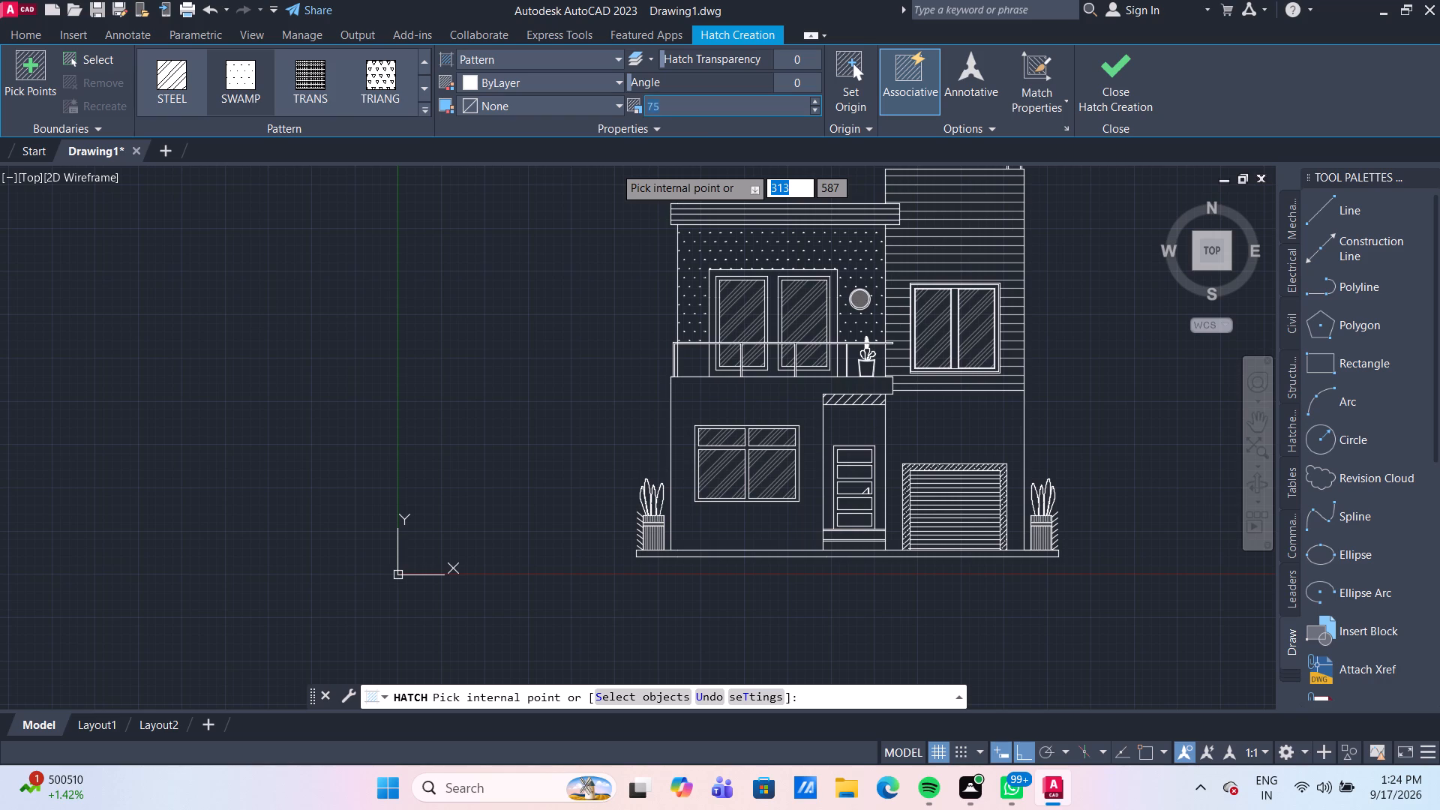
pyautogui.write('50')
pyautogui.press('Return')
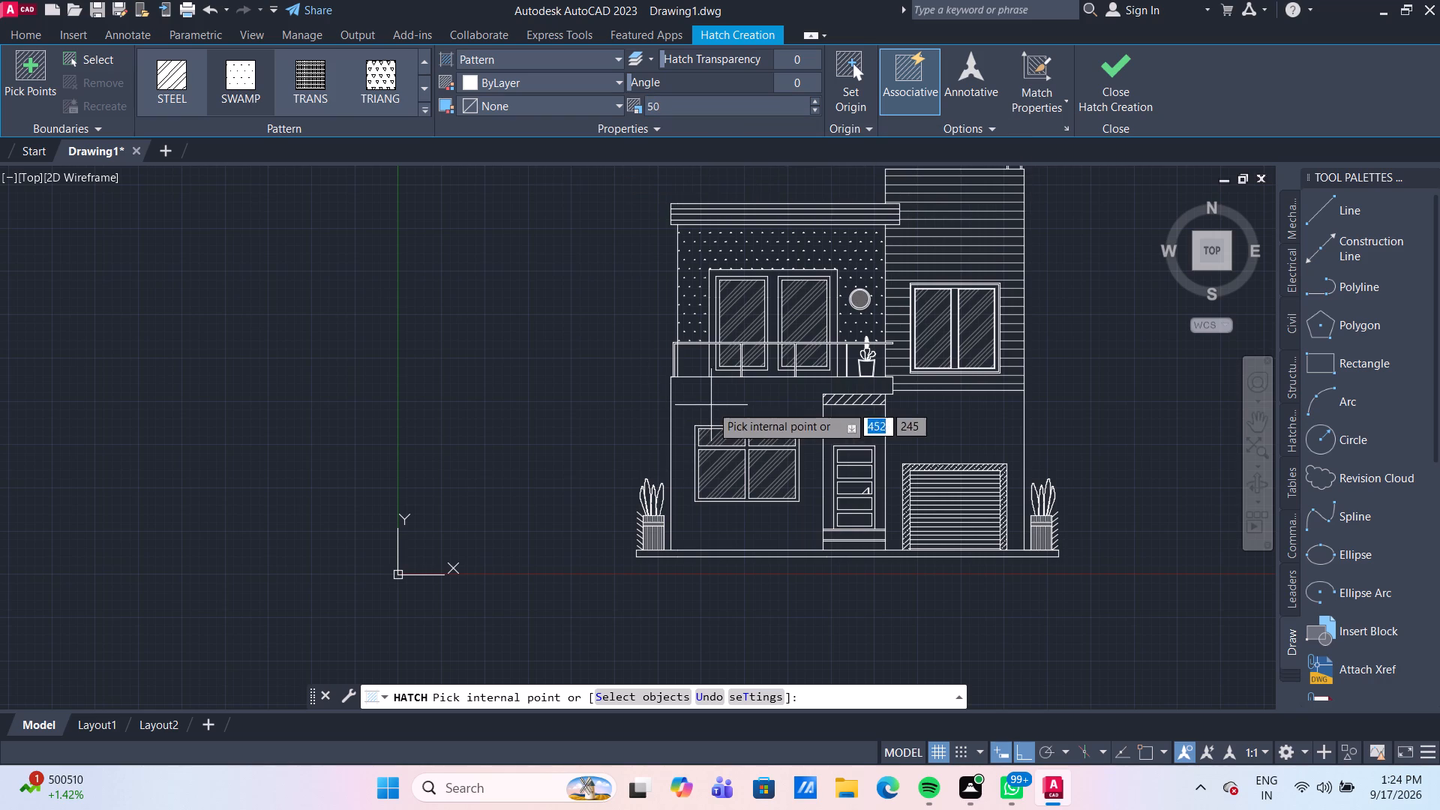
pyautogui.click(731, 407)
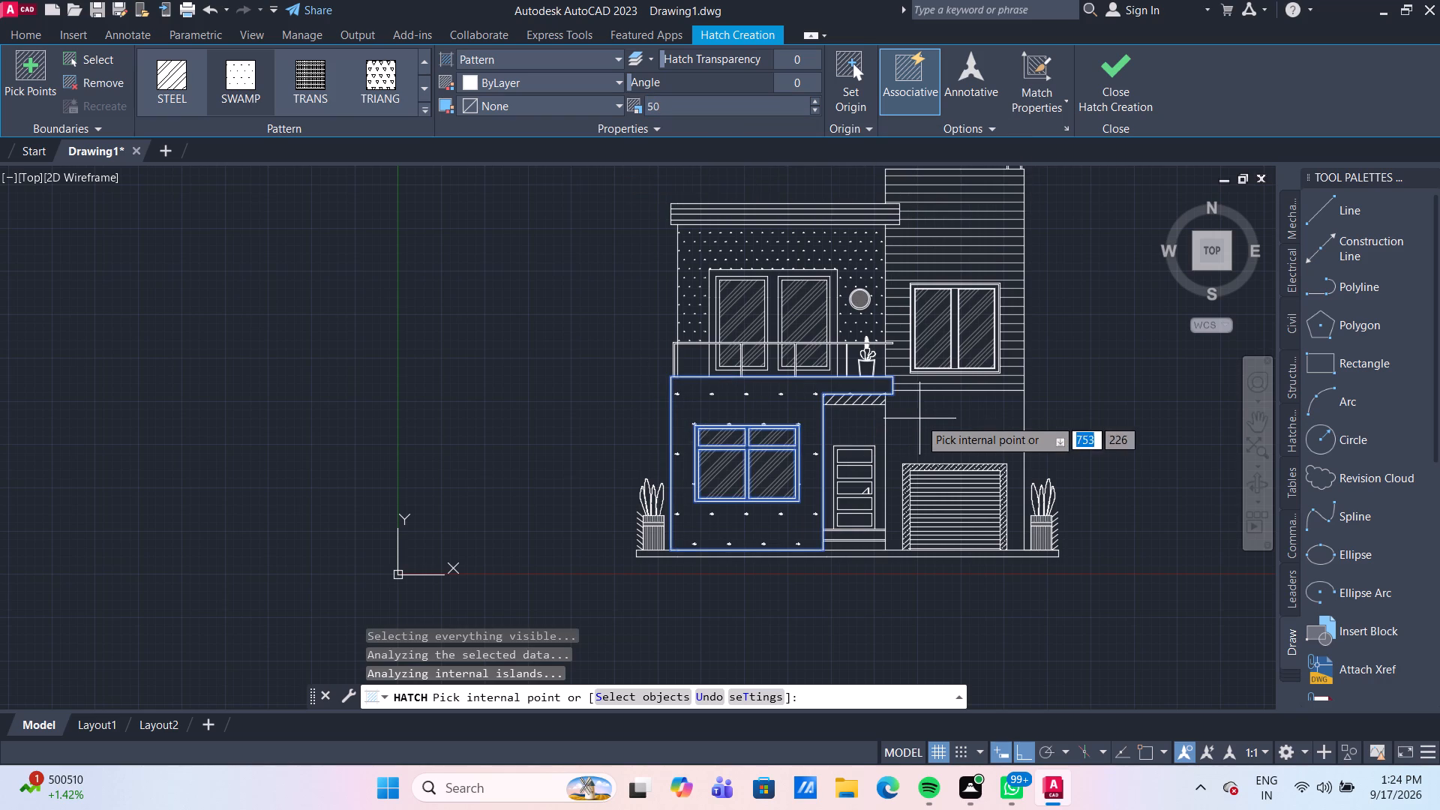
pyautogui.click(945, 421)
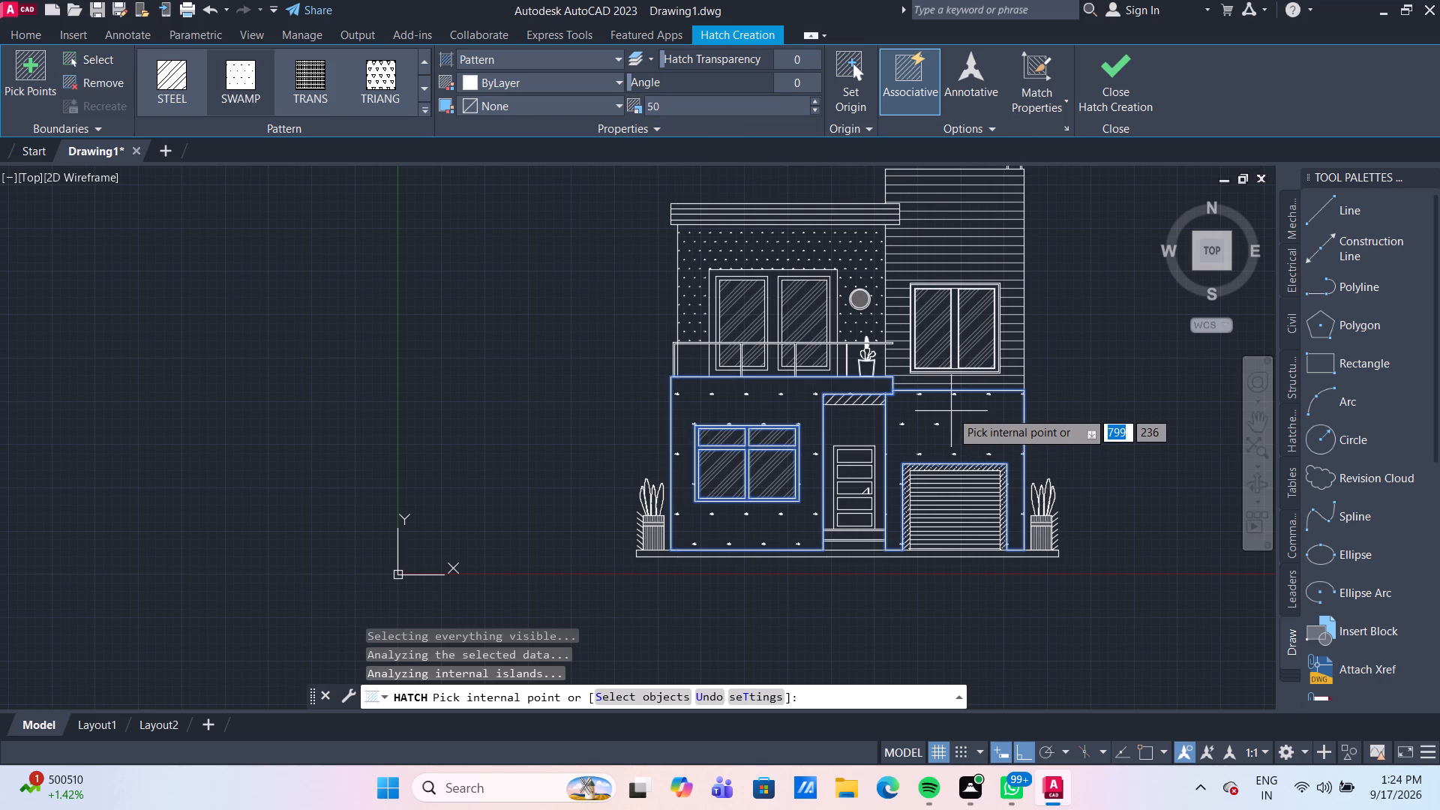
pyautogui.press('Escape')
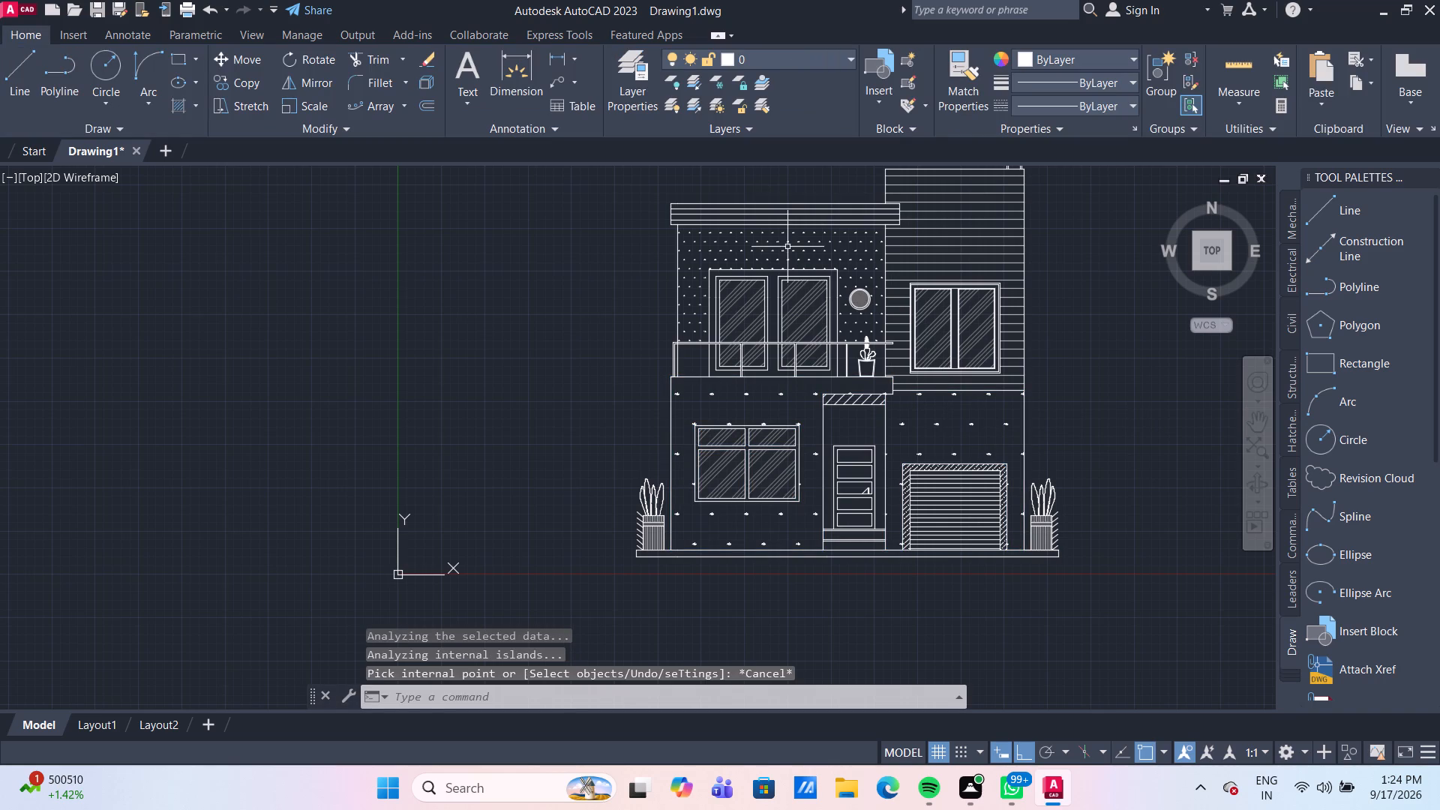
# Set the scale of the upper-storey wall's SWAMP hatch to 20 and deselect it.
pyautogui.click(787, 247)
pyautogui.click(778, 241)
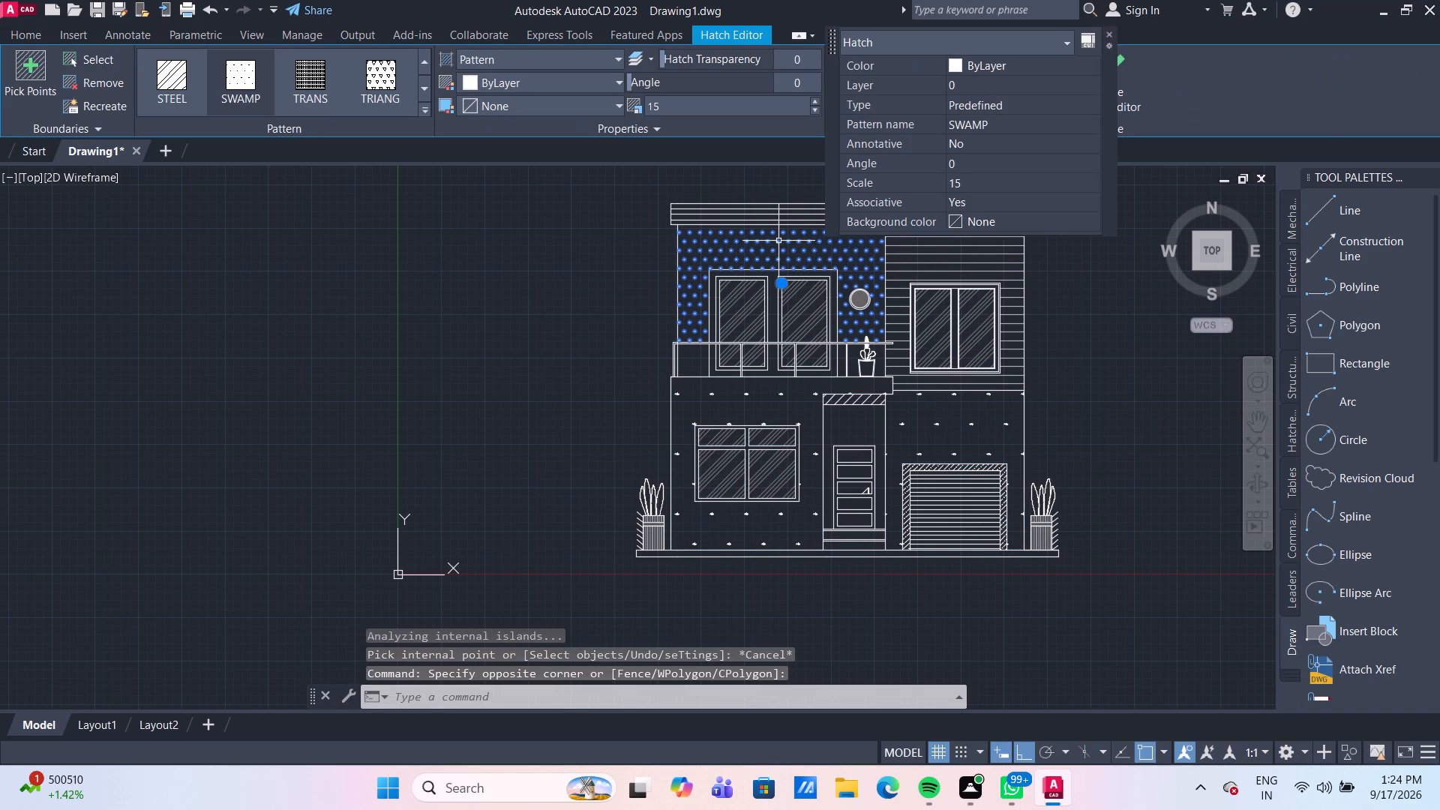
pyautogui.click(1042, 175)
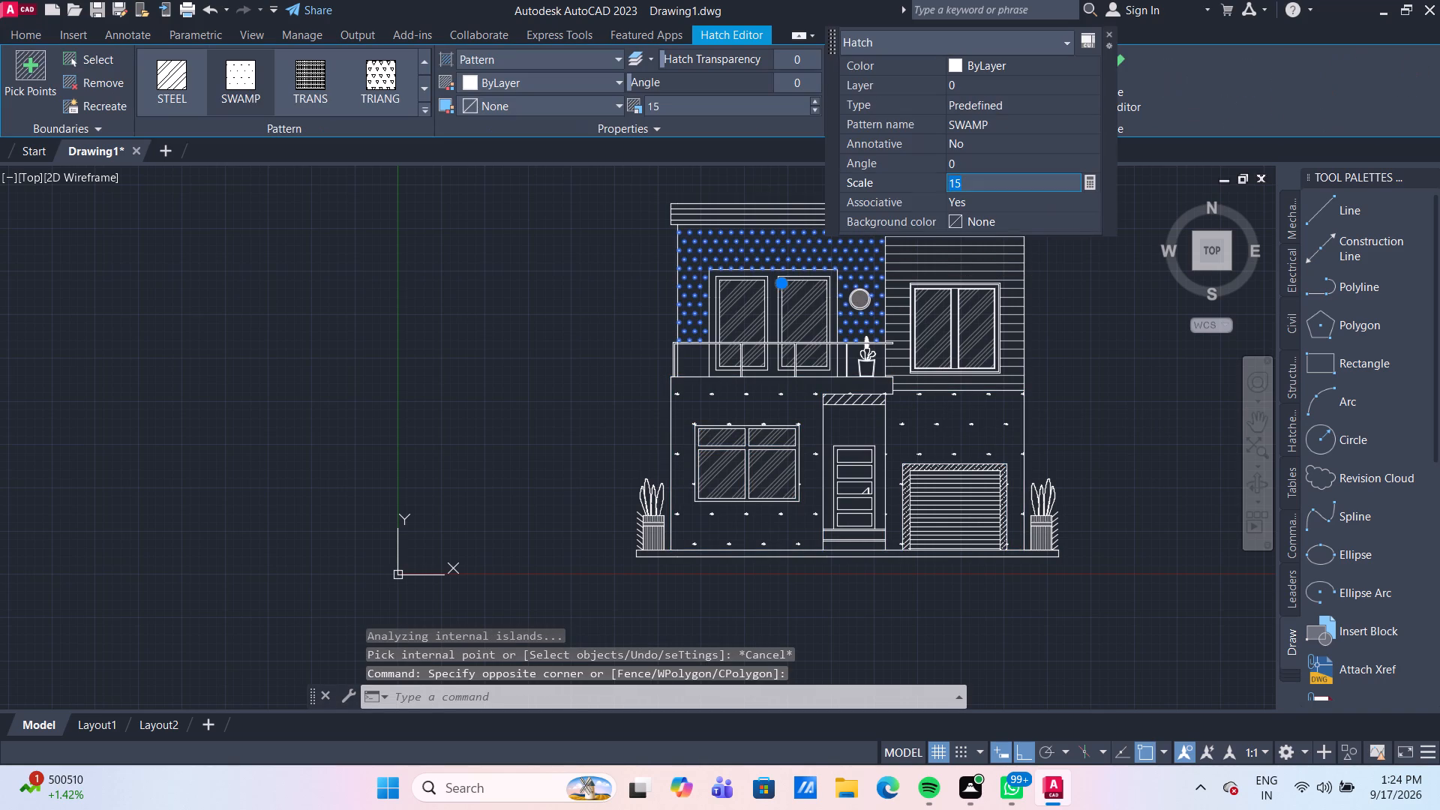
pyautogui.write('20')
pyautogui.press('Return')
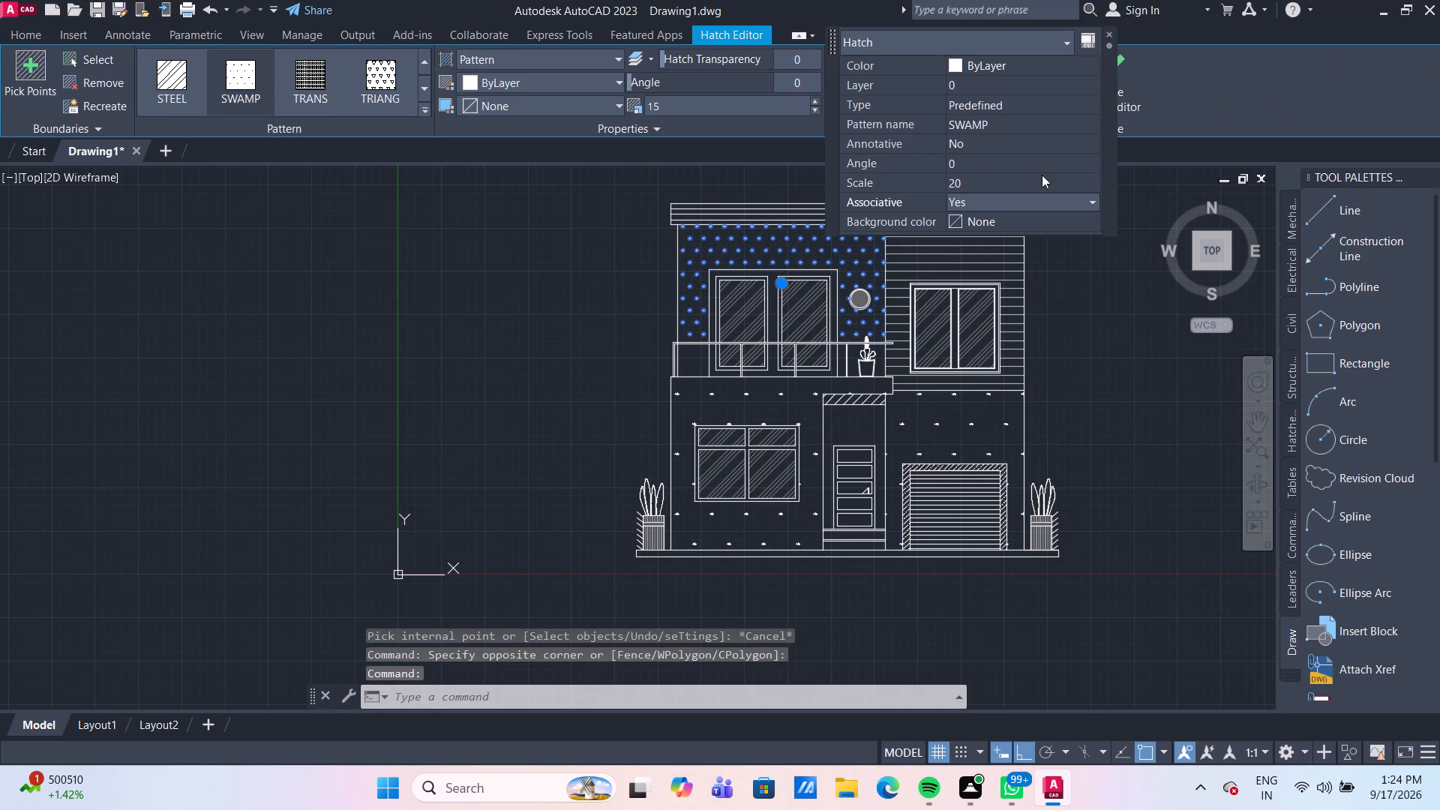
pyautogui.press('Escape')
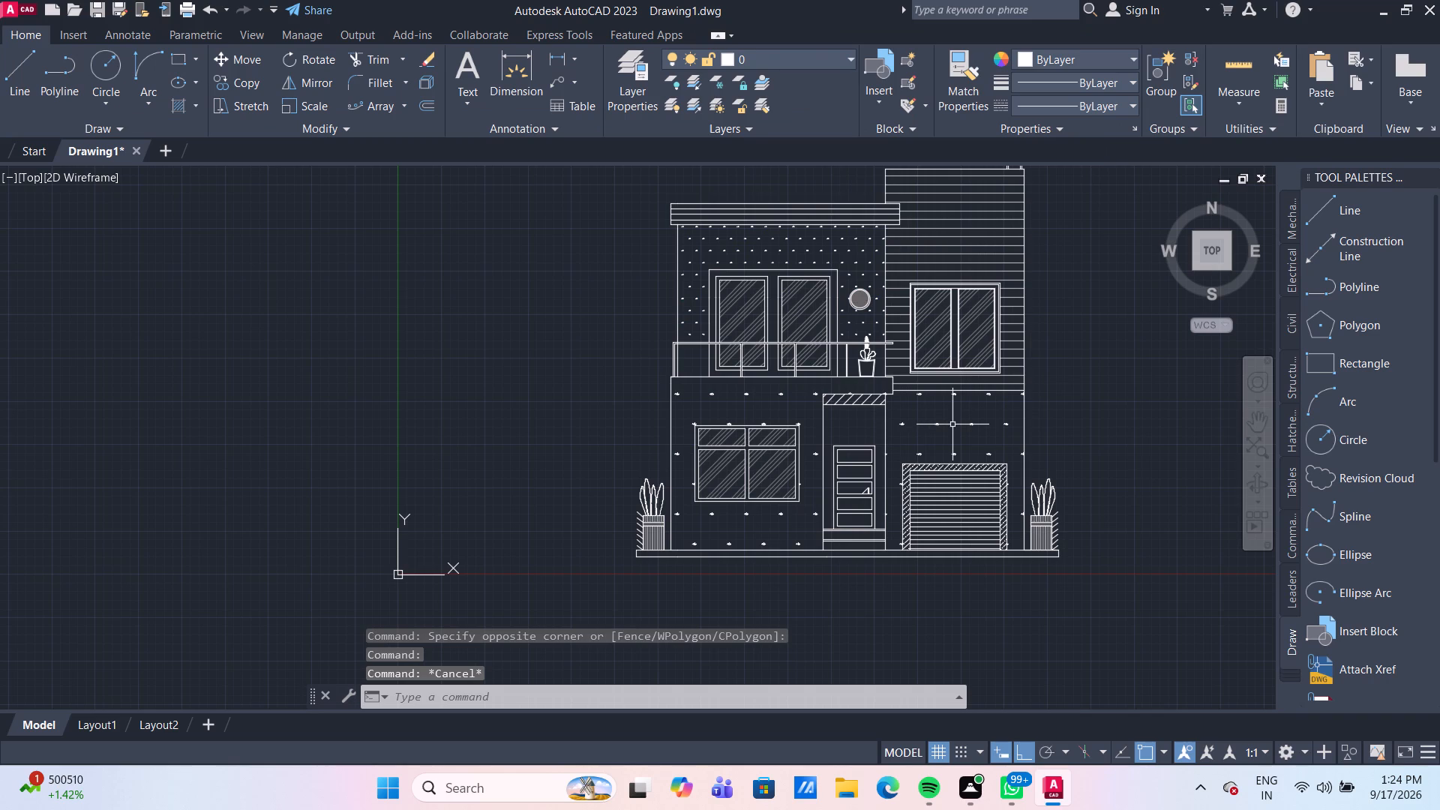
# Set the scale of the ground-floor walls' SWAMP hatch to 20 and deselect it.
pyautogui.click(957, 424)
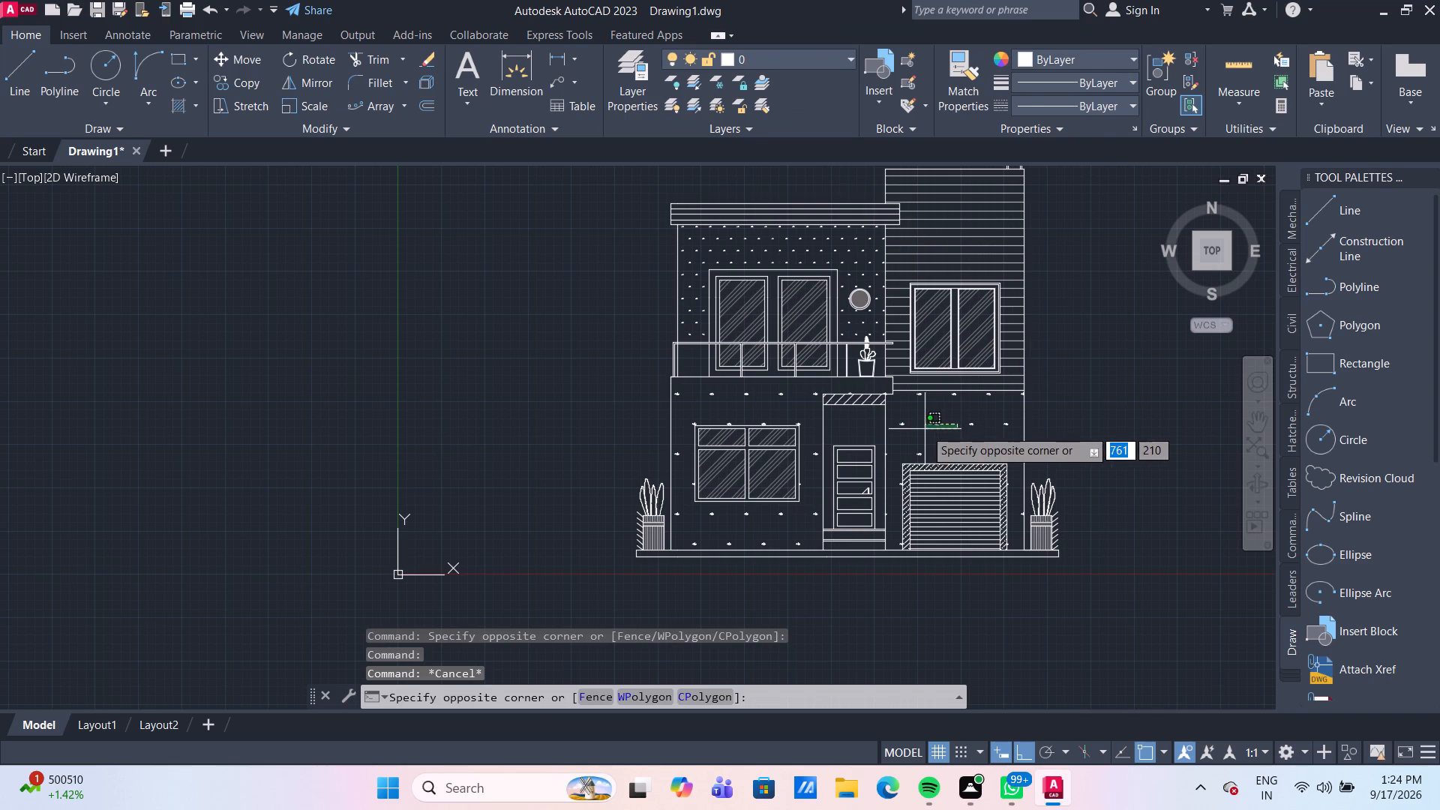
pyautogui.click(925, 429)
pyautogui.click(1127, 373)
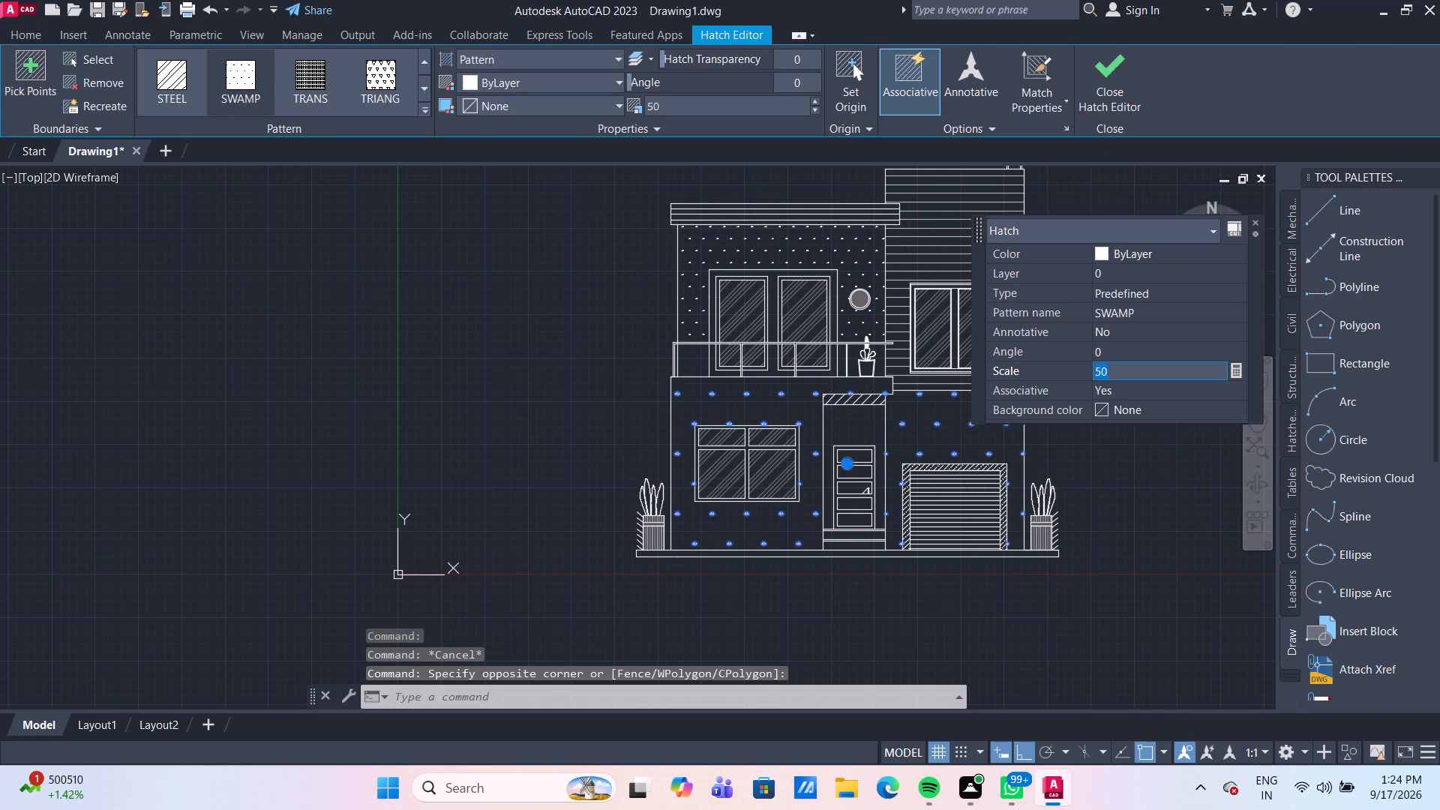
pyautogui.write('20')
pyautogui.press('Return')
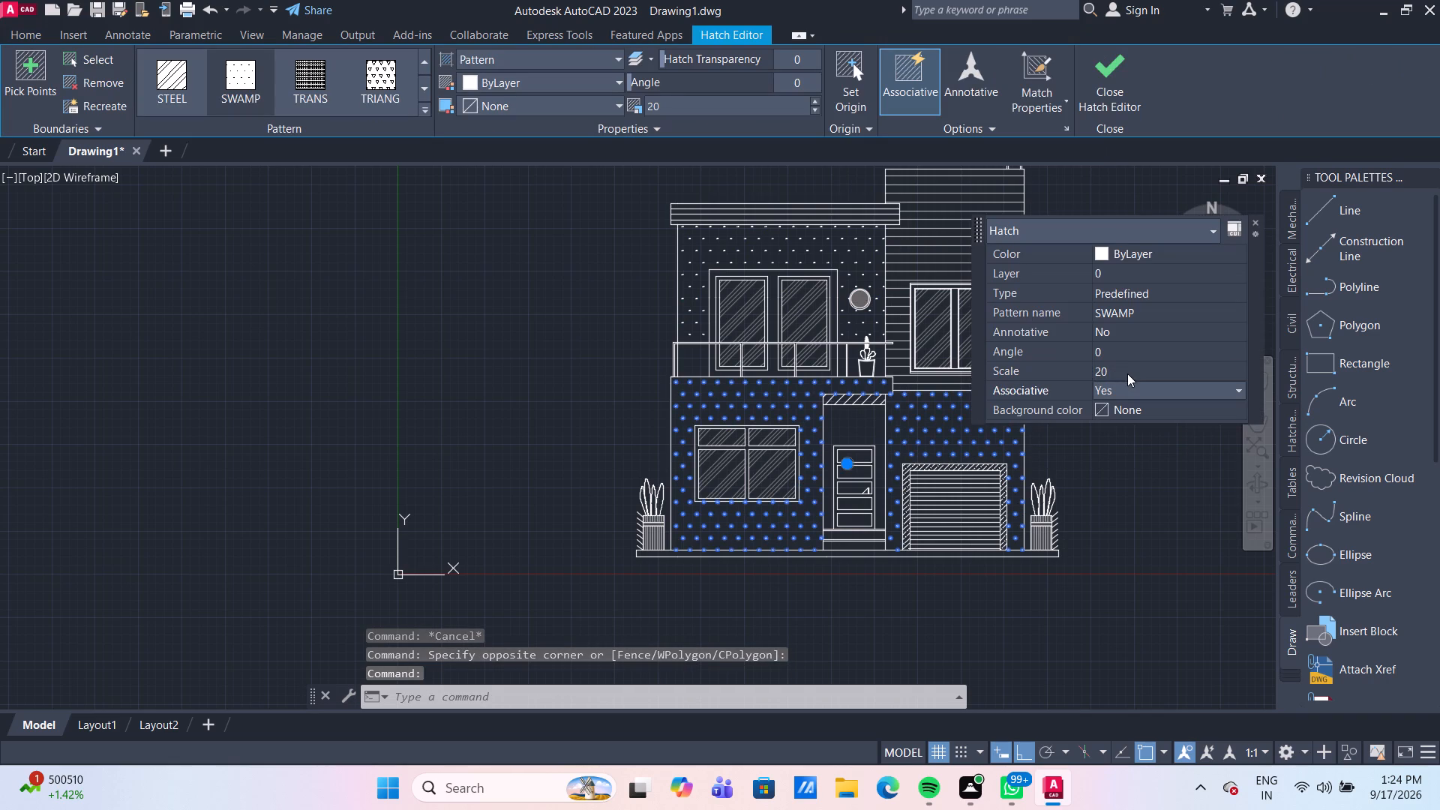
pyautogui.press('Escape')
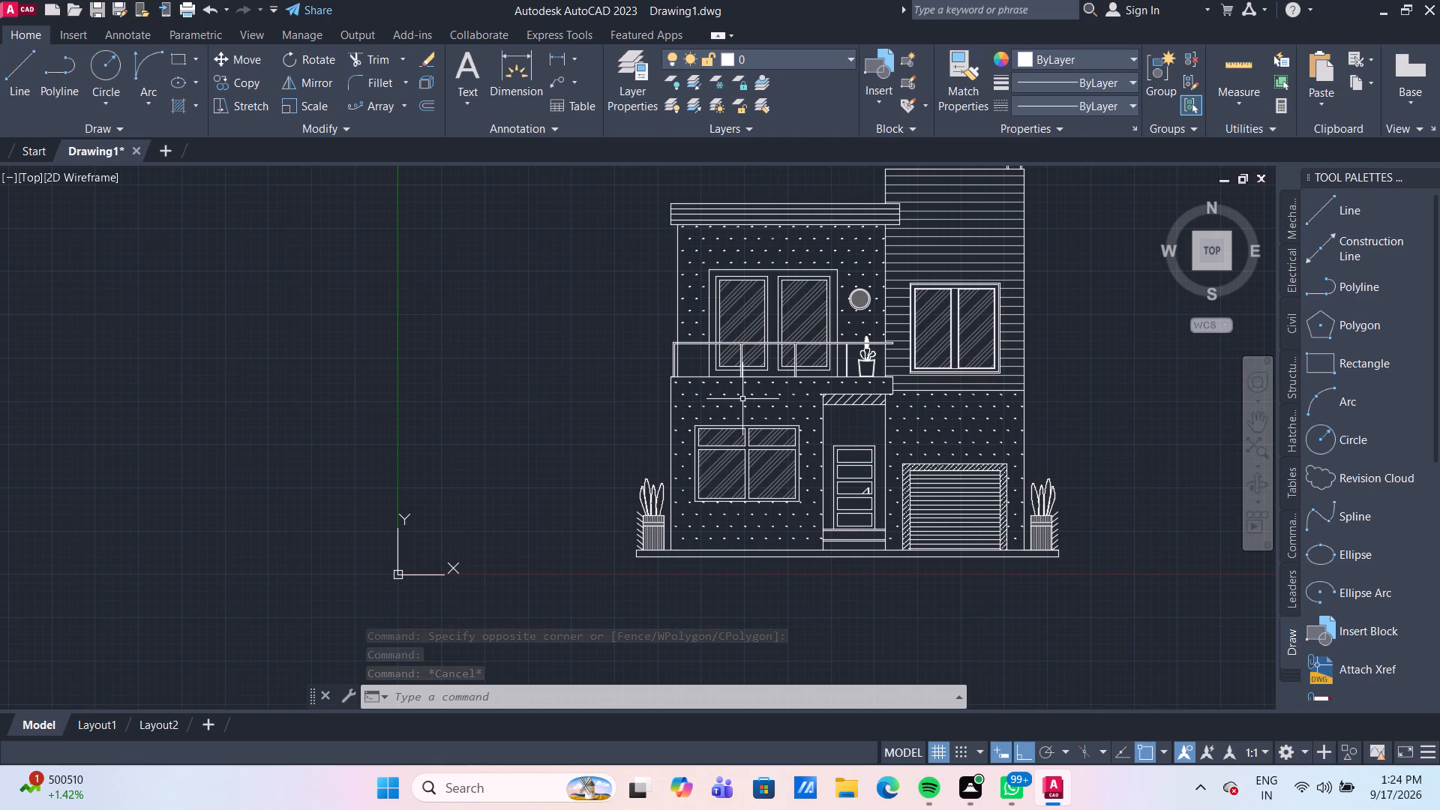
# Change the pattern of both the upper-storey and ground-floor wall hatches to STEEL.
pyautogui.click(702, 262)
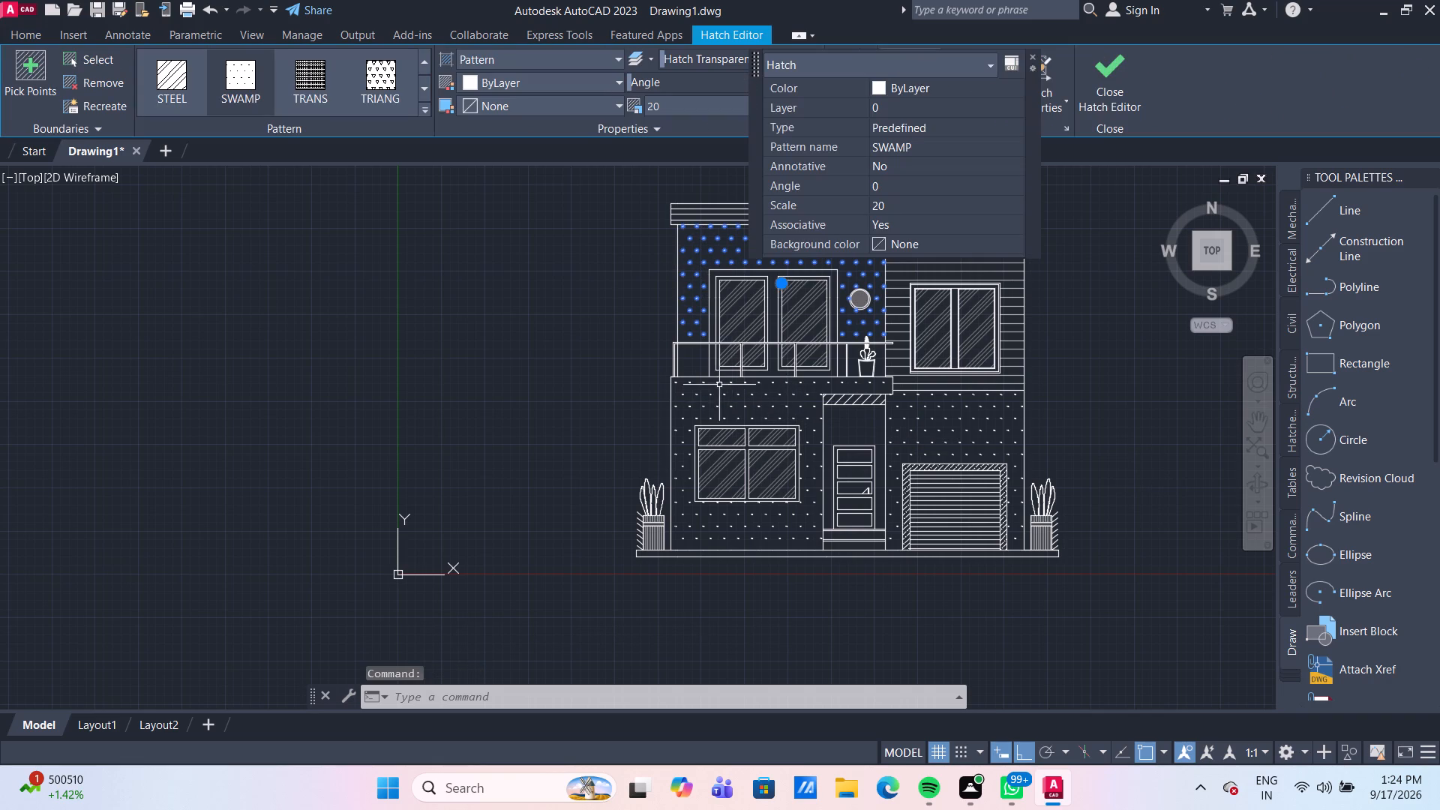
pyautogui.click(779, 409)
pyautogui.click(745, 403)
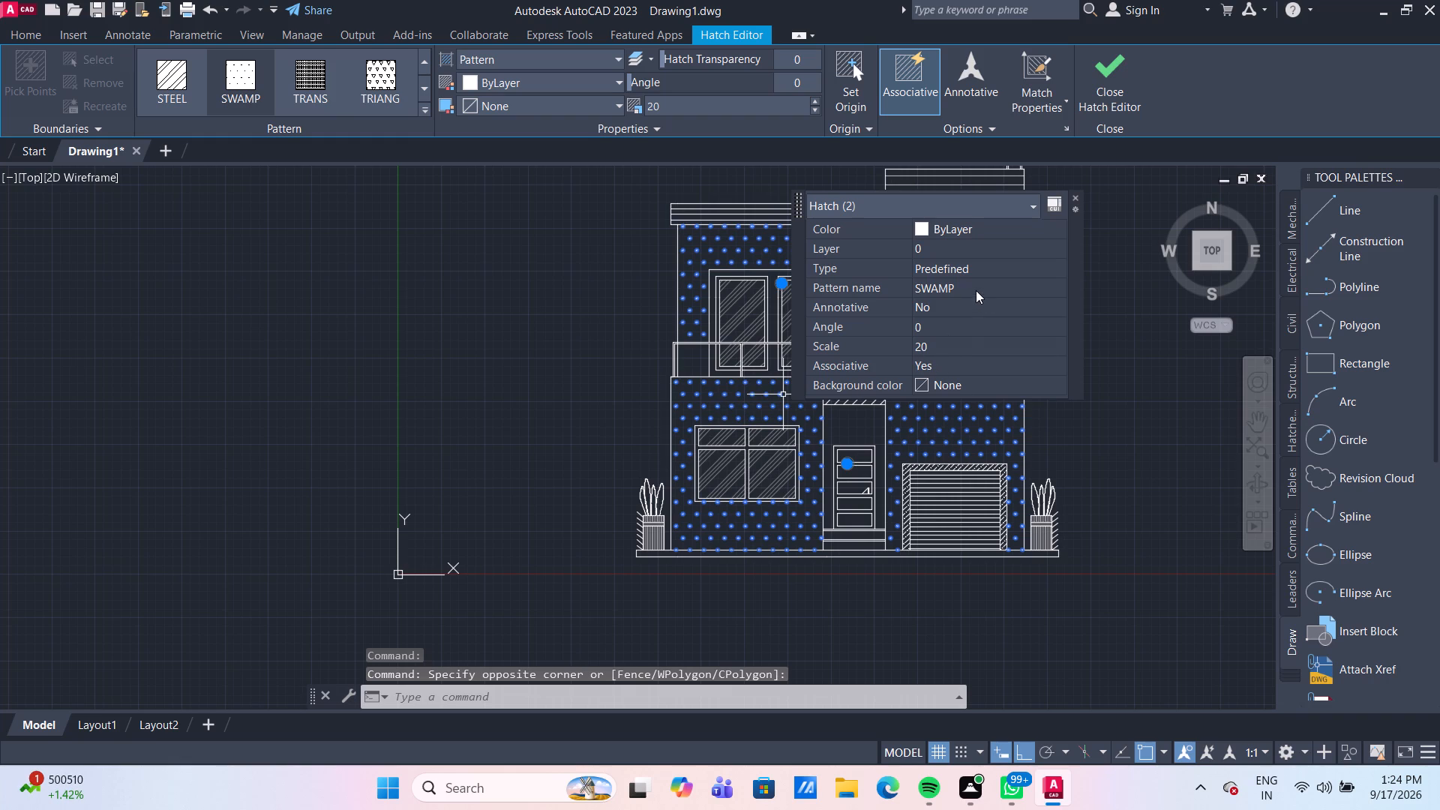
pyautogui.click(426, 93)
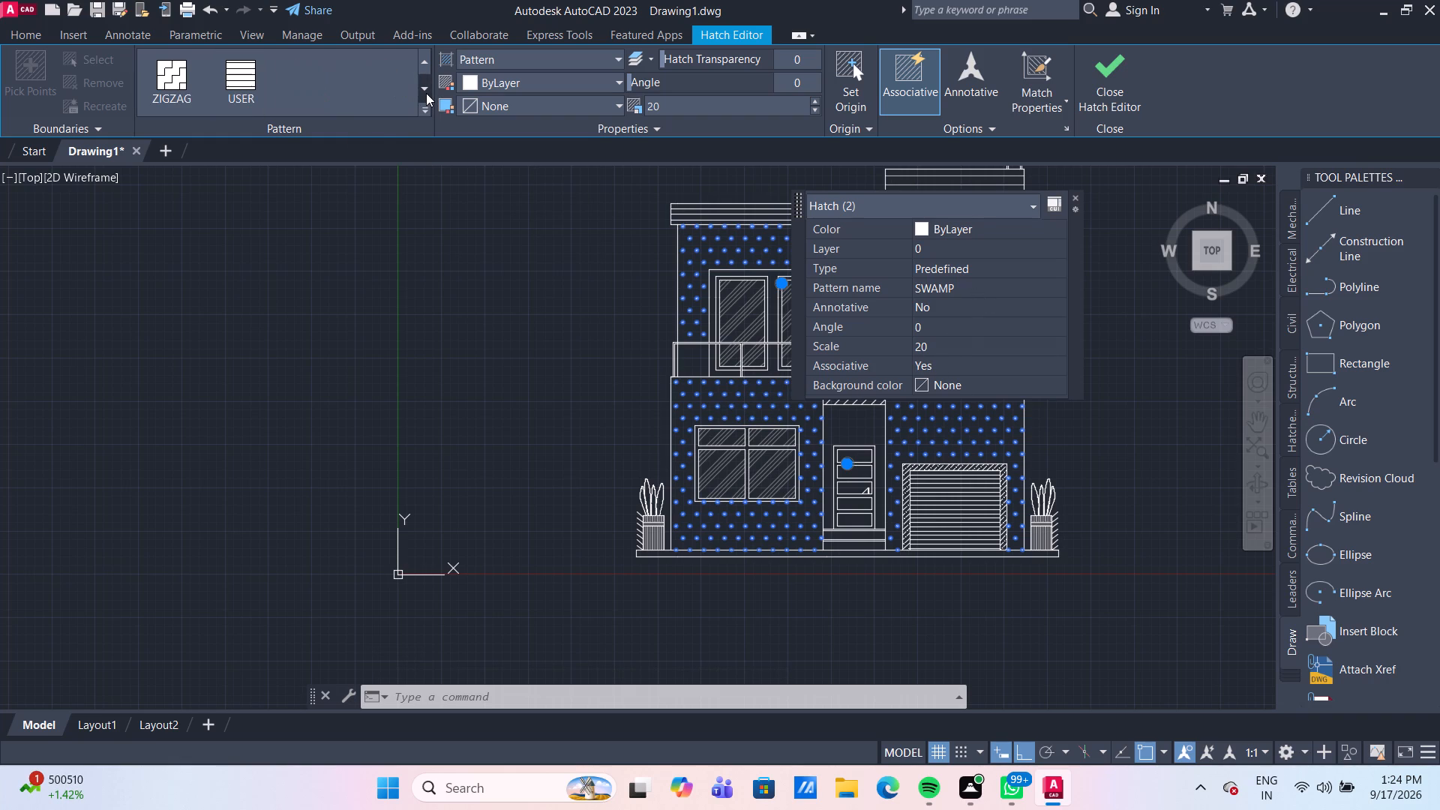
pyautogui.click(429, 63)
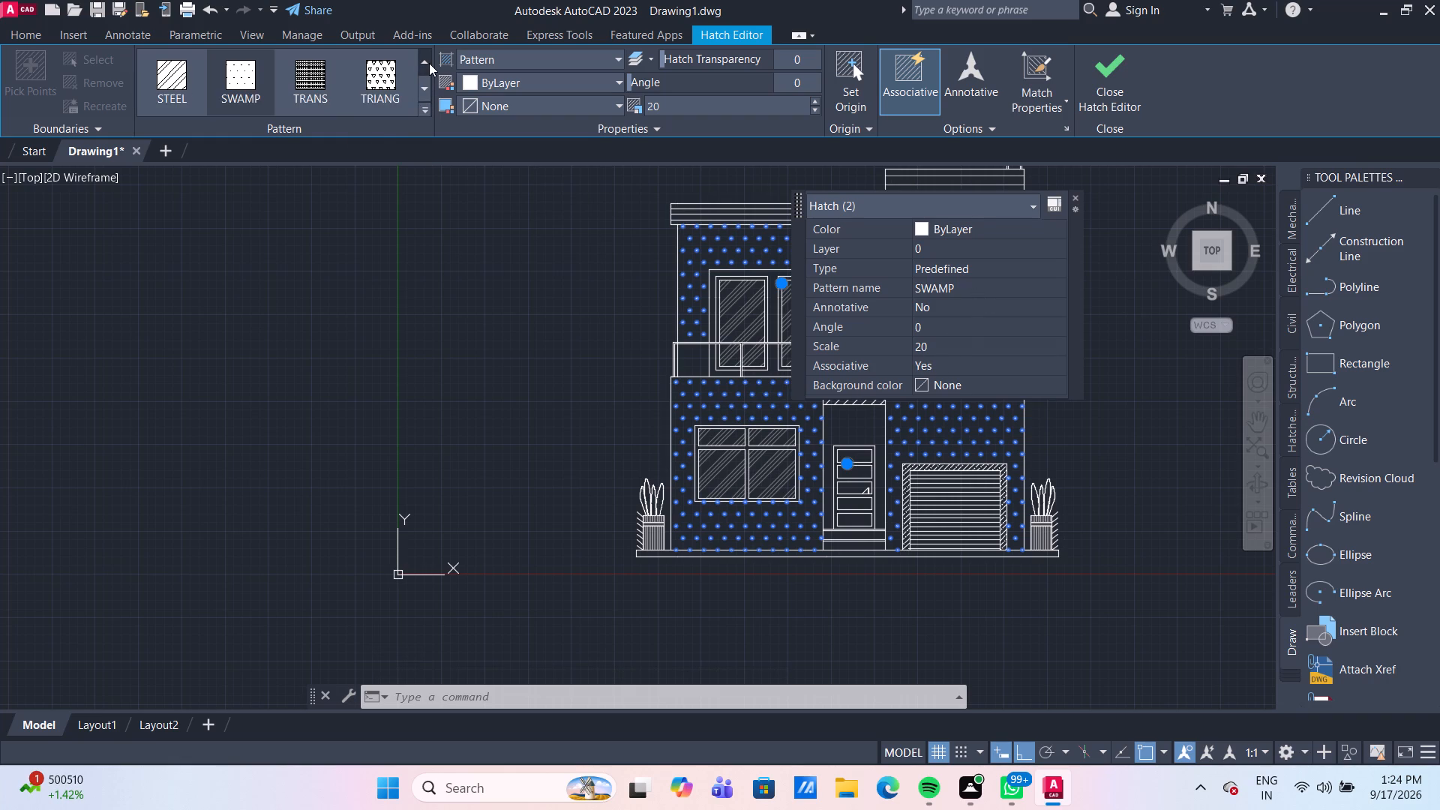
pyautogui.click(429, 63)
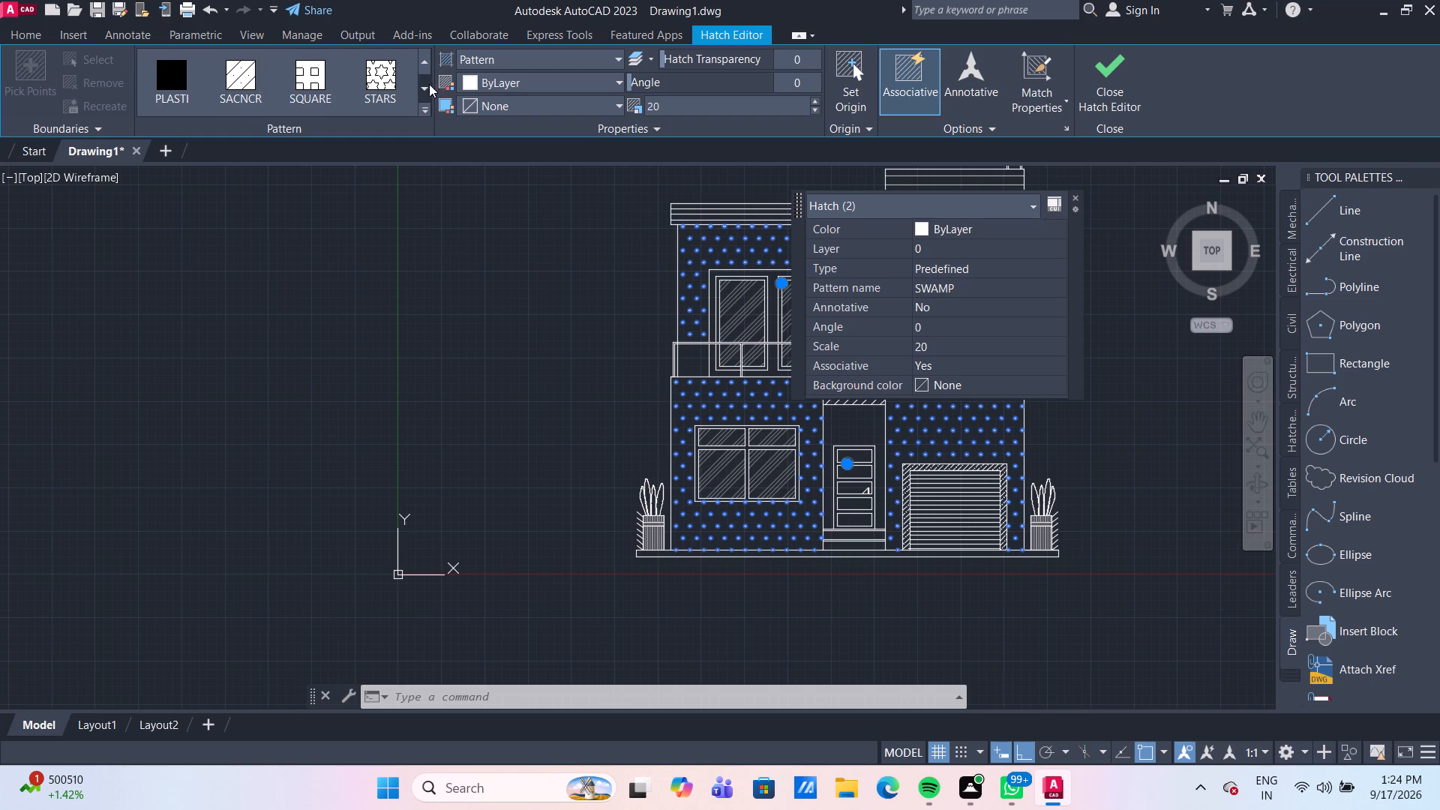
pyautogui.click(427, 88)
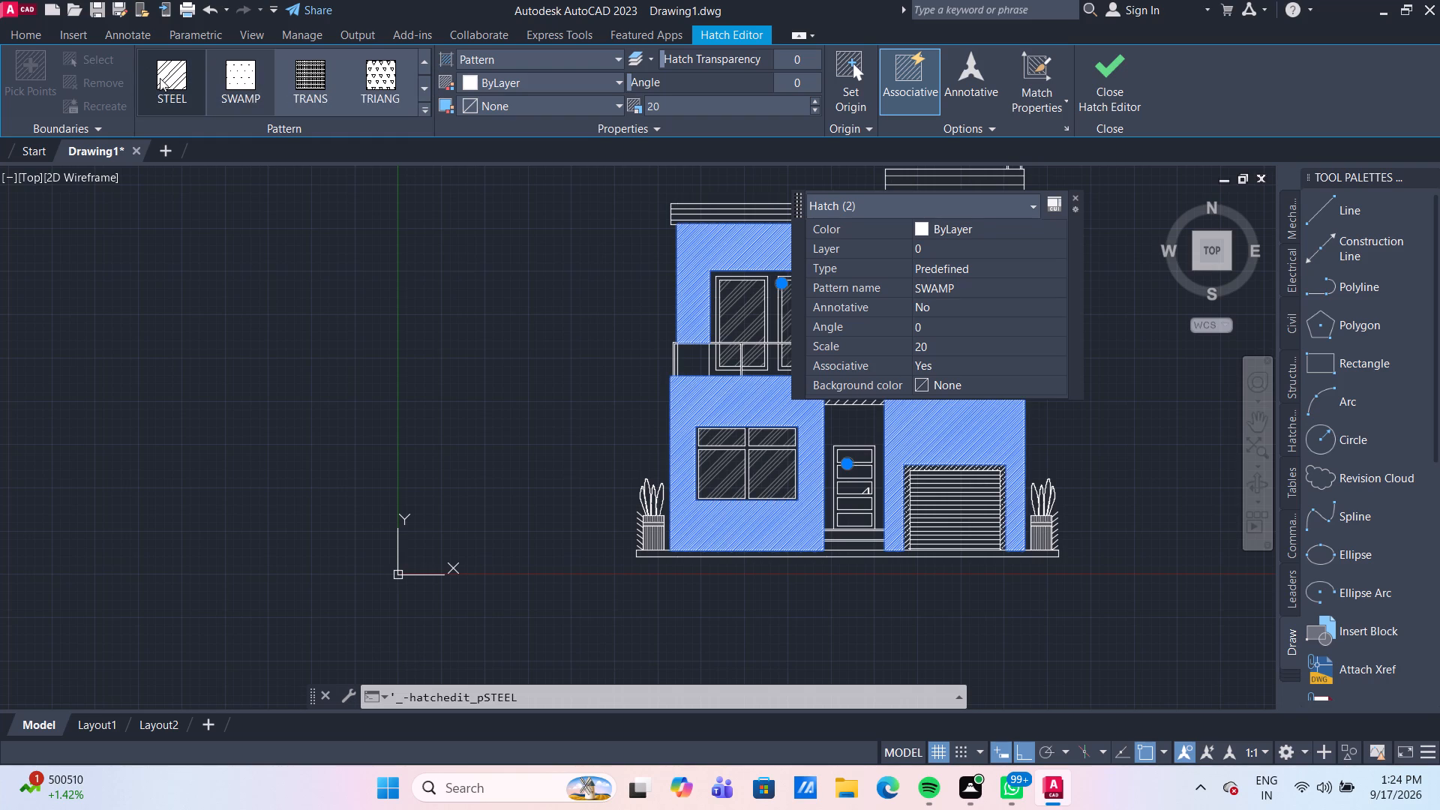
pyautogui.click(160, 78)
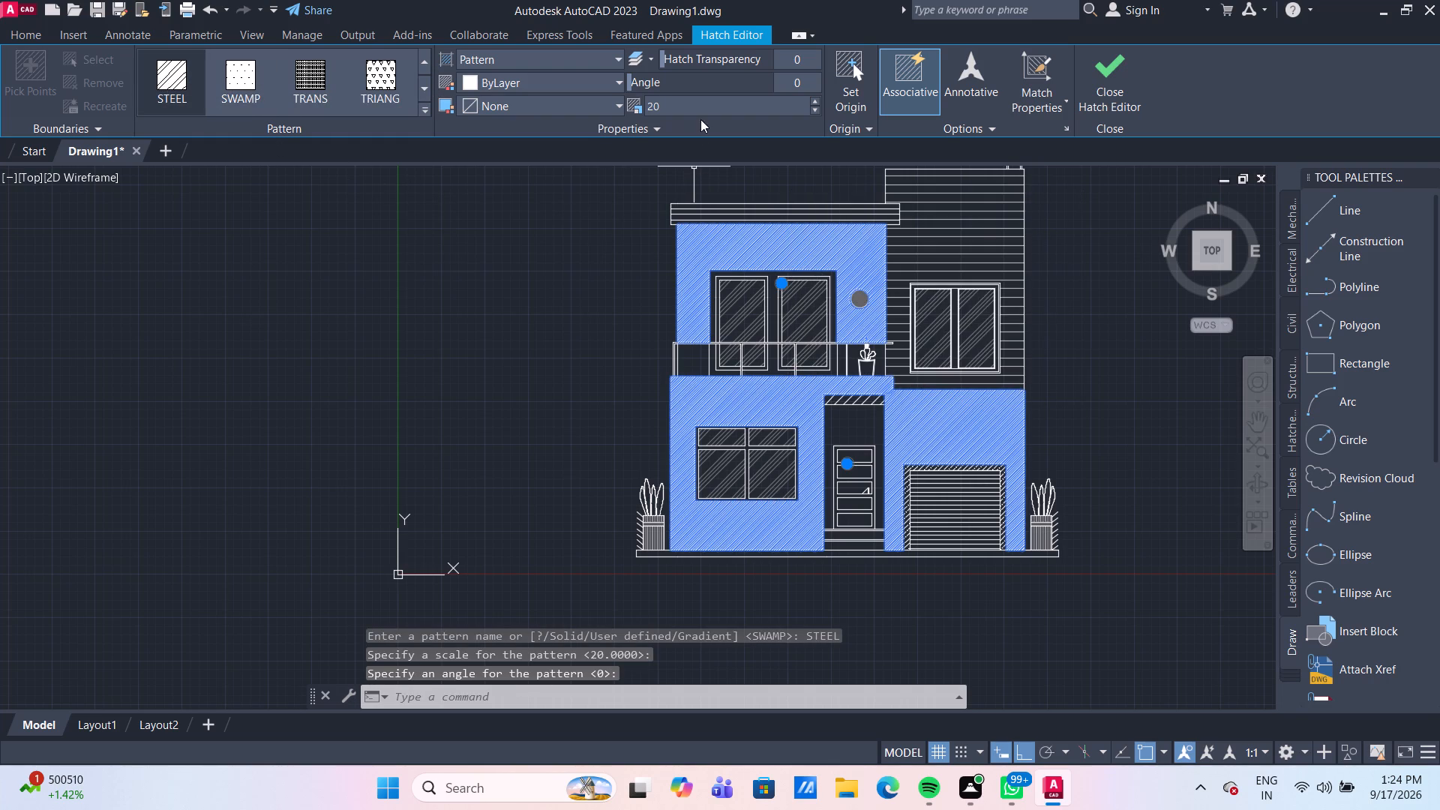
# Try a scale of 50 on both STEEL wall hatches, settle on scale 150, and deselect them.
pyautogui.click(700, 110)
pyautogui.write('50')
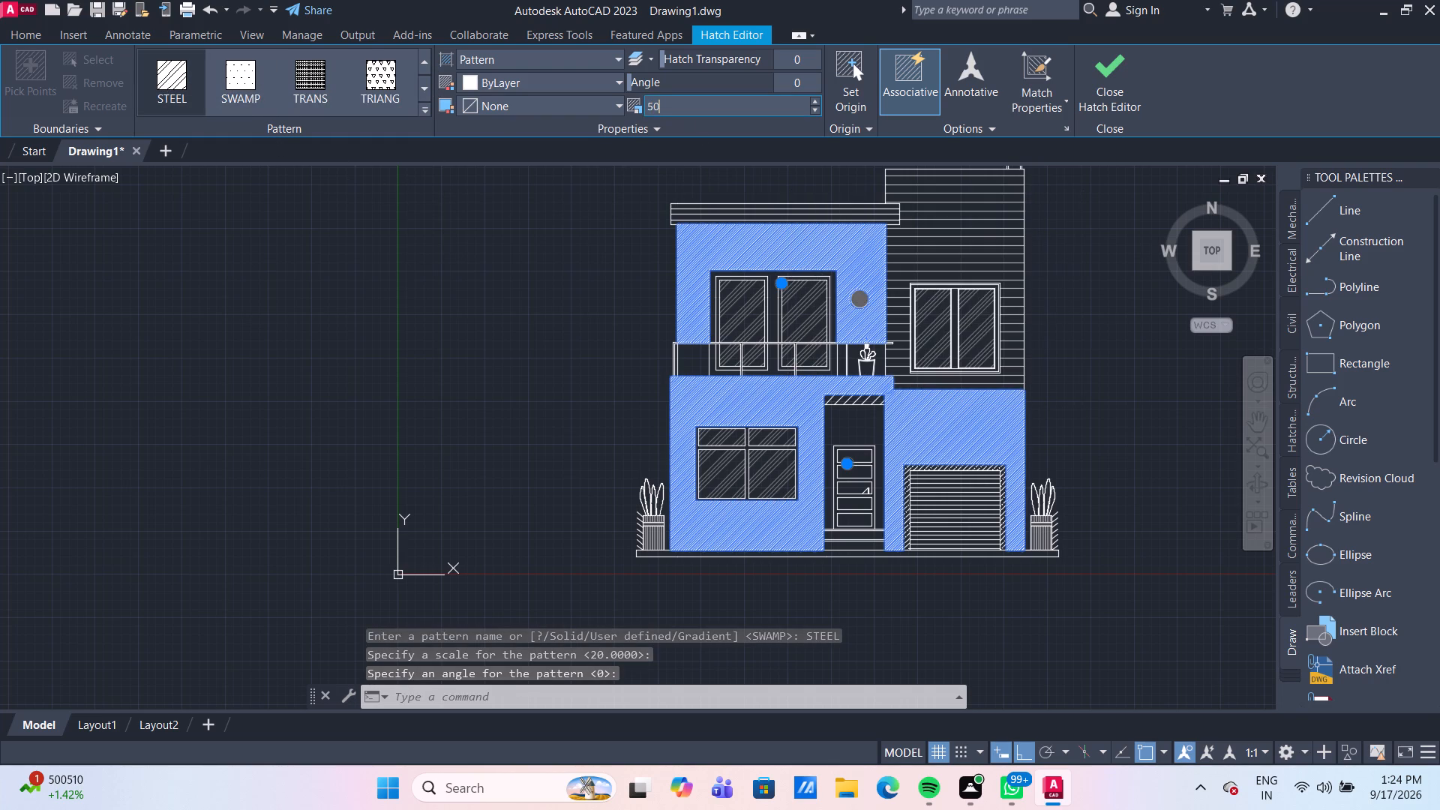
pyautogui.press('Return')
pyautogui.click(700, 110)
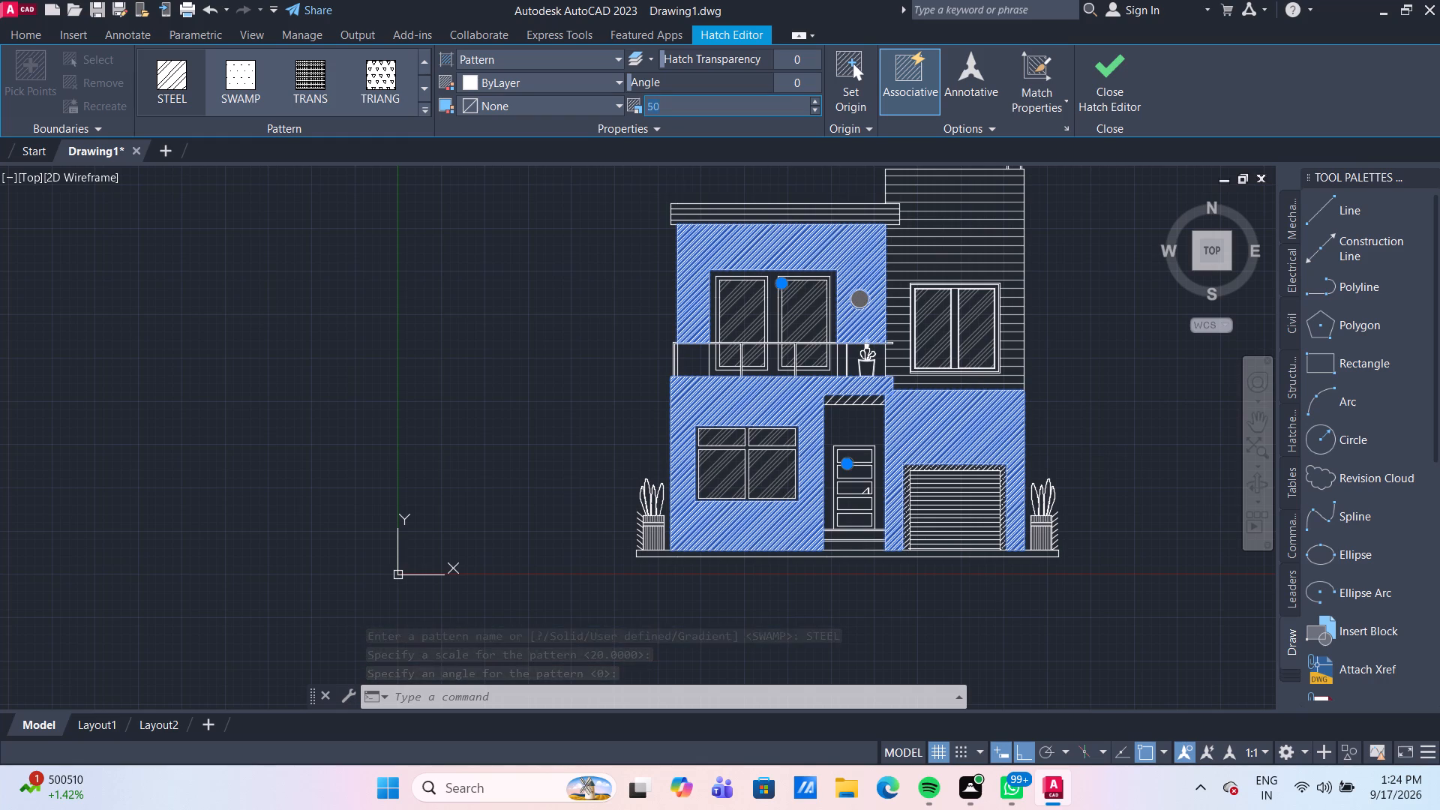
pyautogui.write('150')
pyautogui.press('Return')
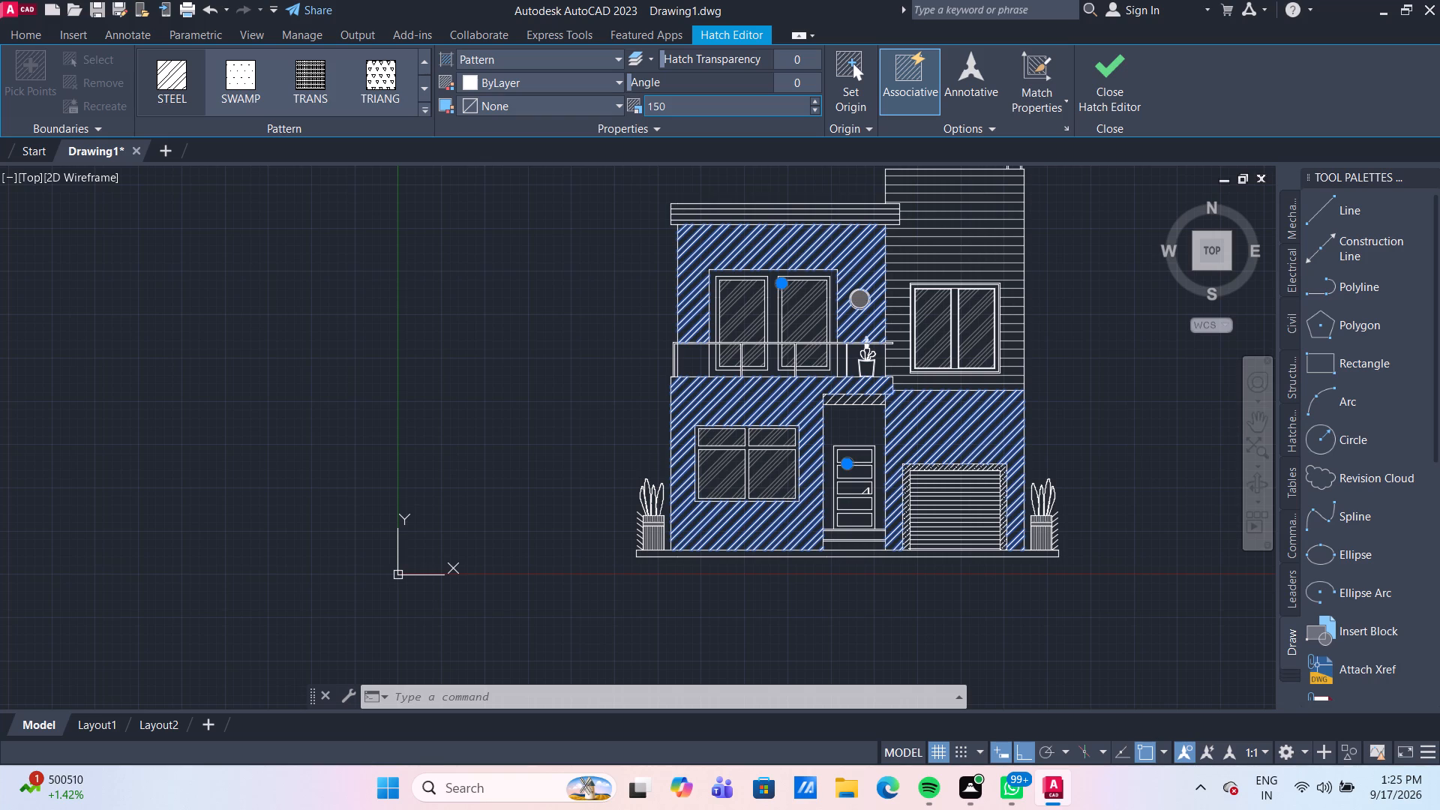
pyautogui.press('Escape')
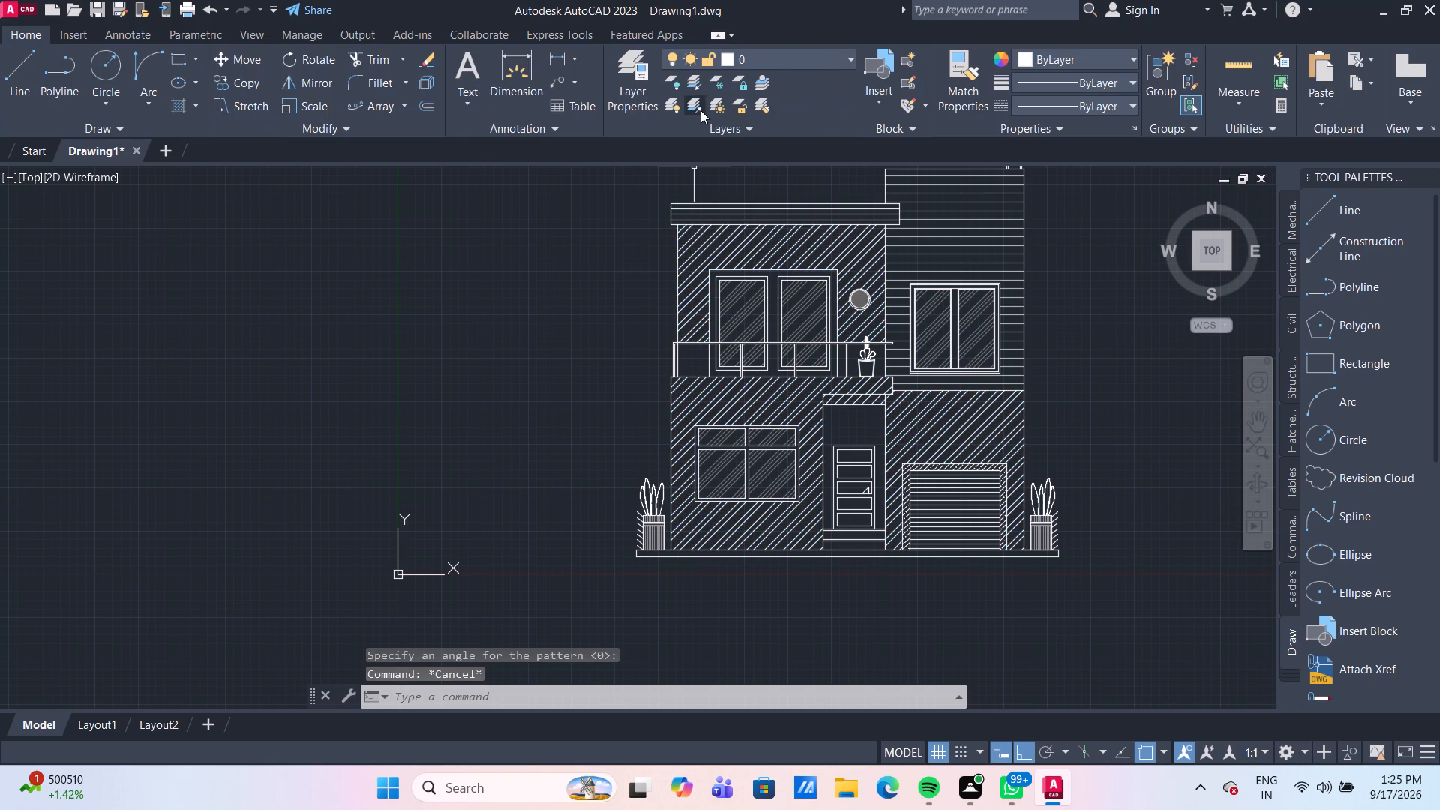
# Delete the STEEL hatches from the upper-storey and ground-floor walls.
pyautogui.click(760, 256)
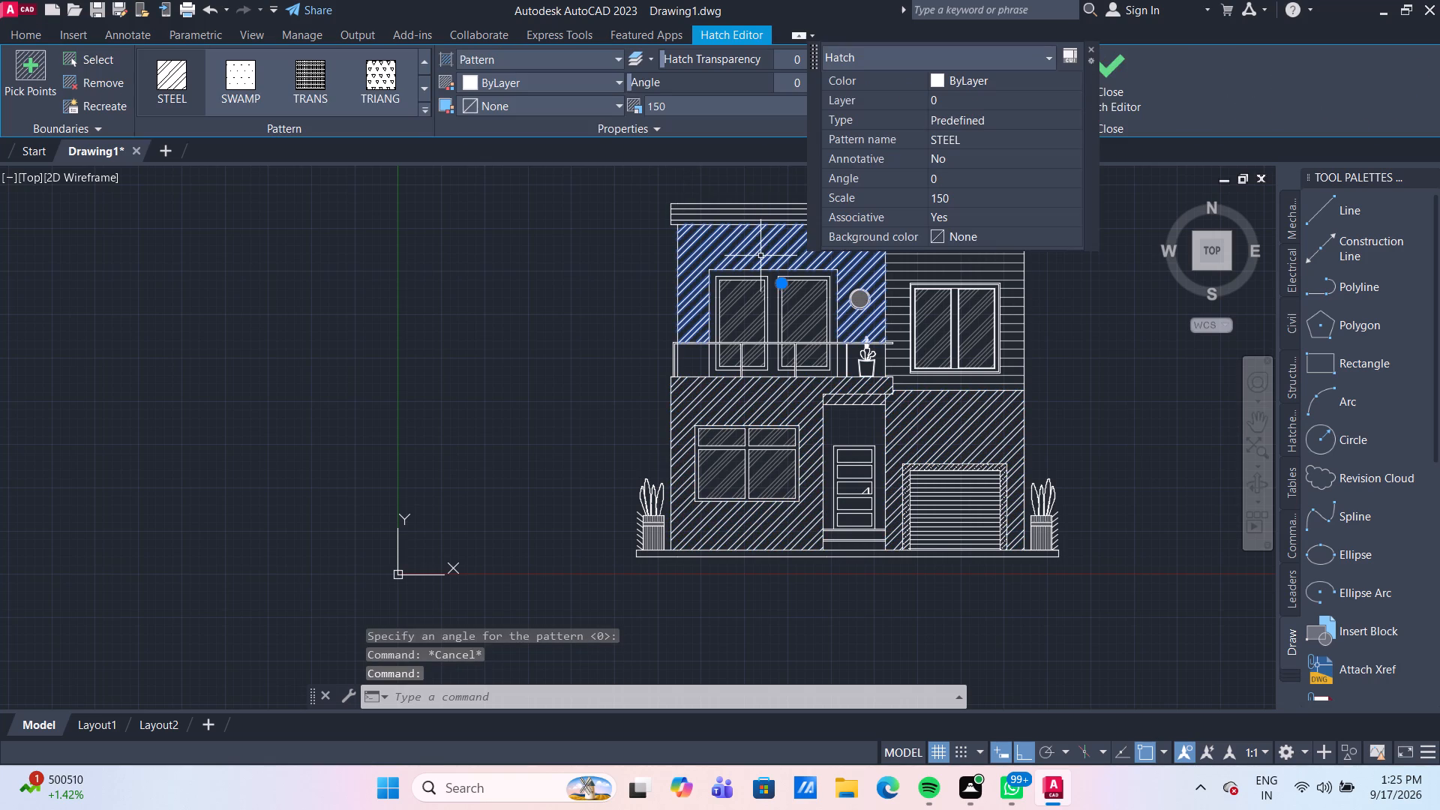
pyautogui.click(795, 396)
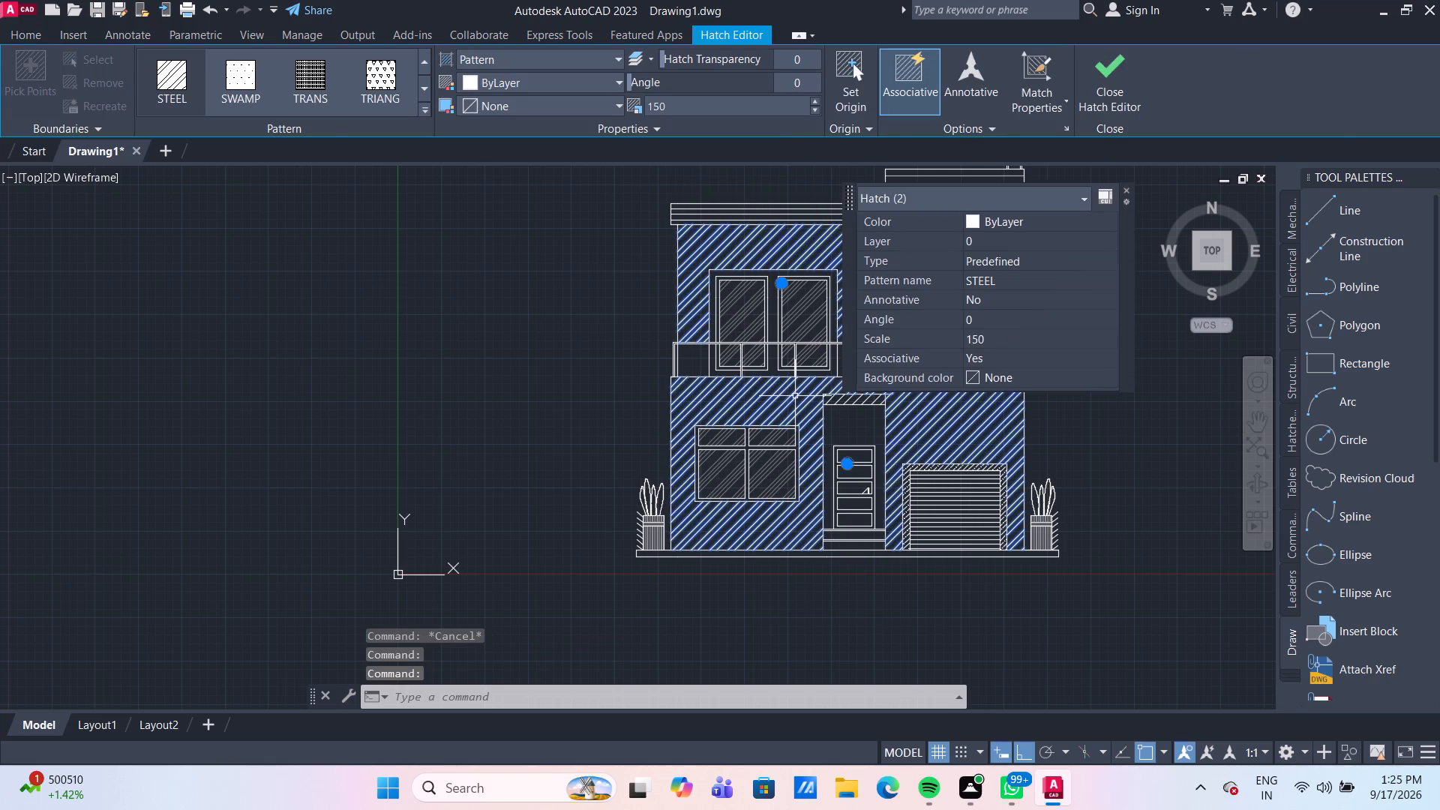
pyautogui.press('Delete')
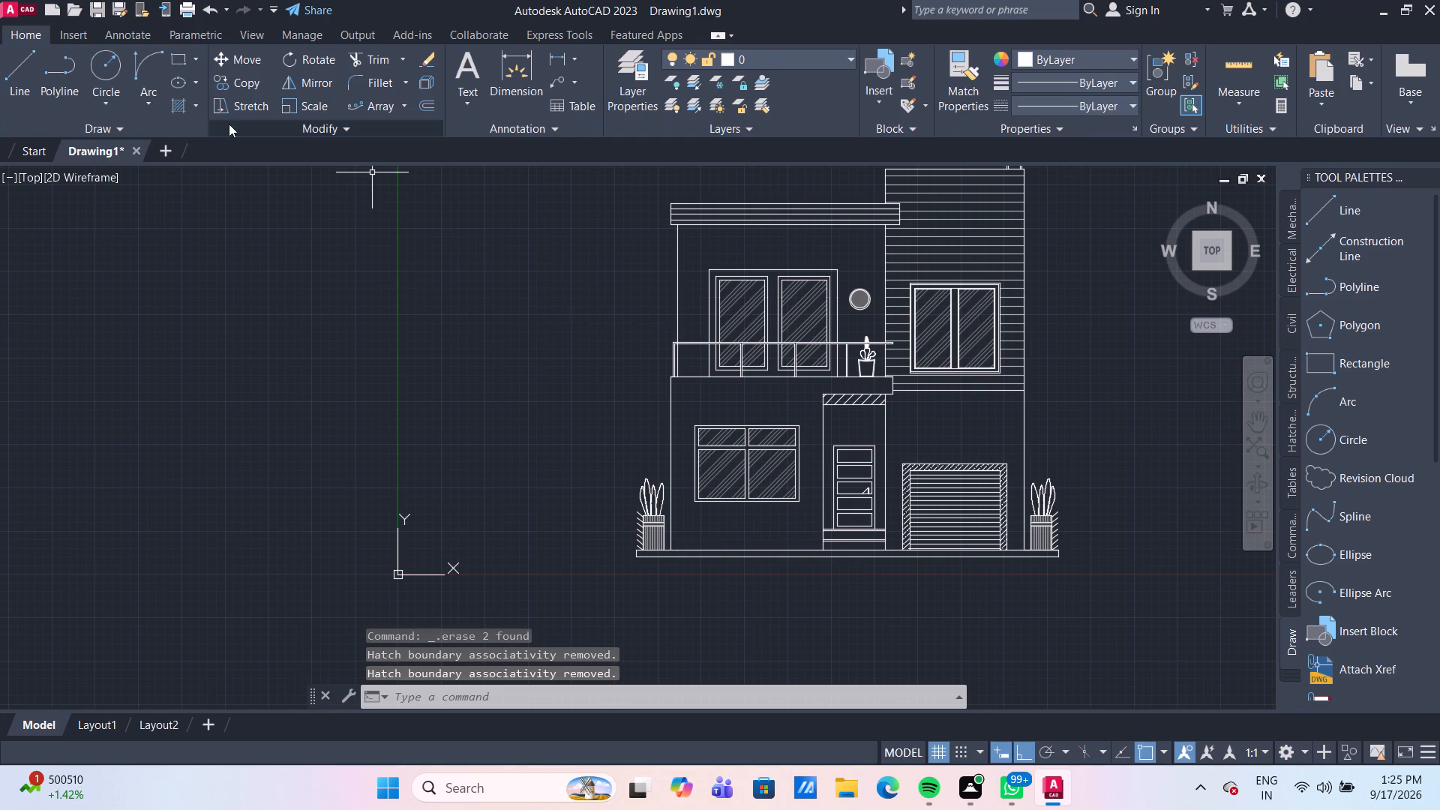
# Hatch the upper-storey wall, its strip beside the balcony door and the ground-floor wall around the window with MUDST at scale 20.
pyautogui.click(176, 106)
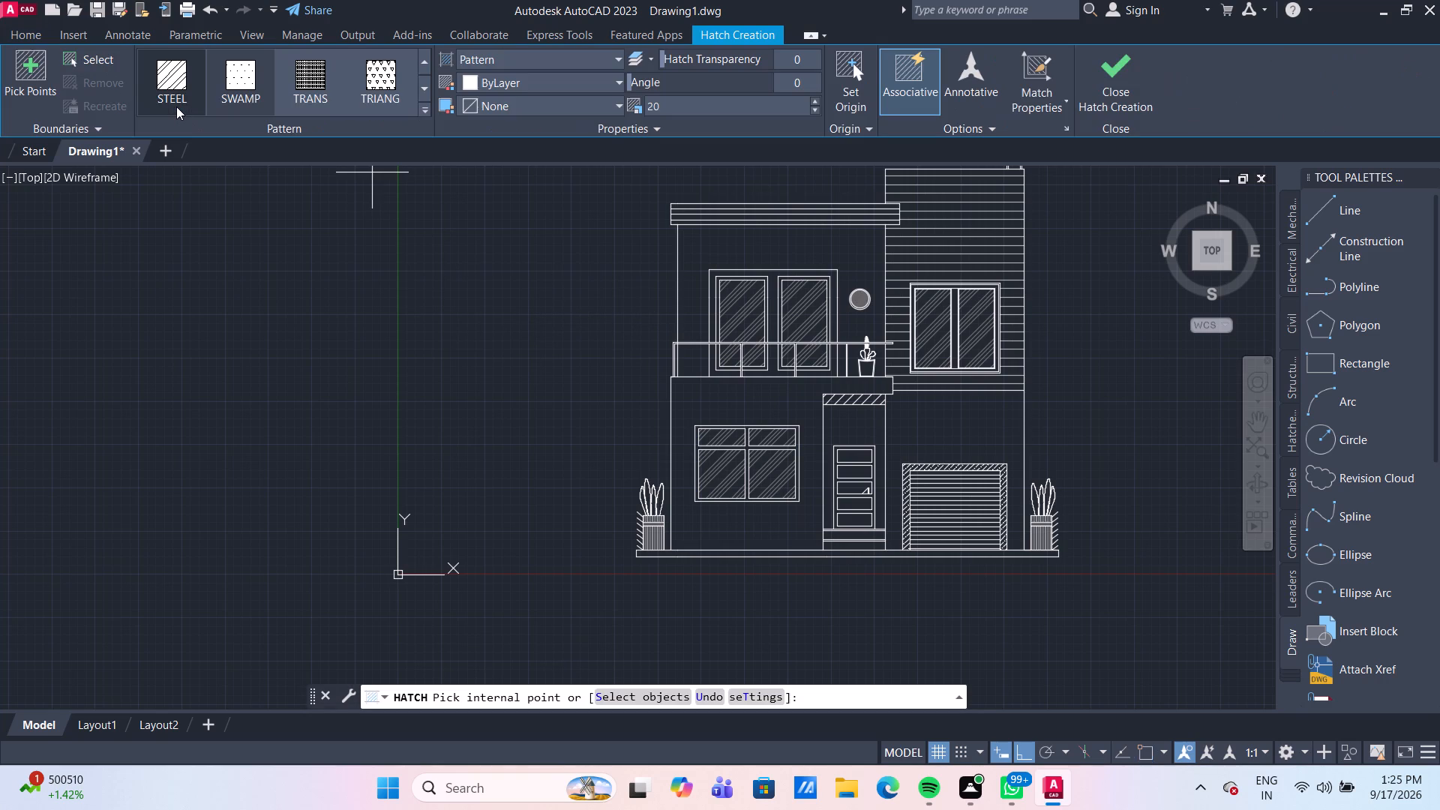
pyautogui.click(422, 92)
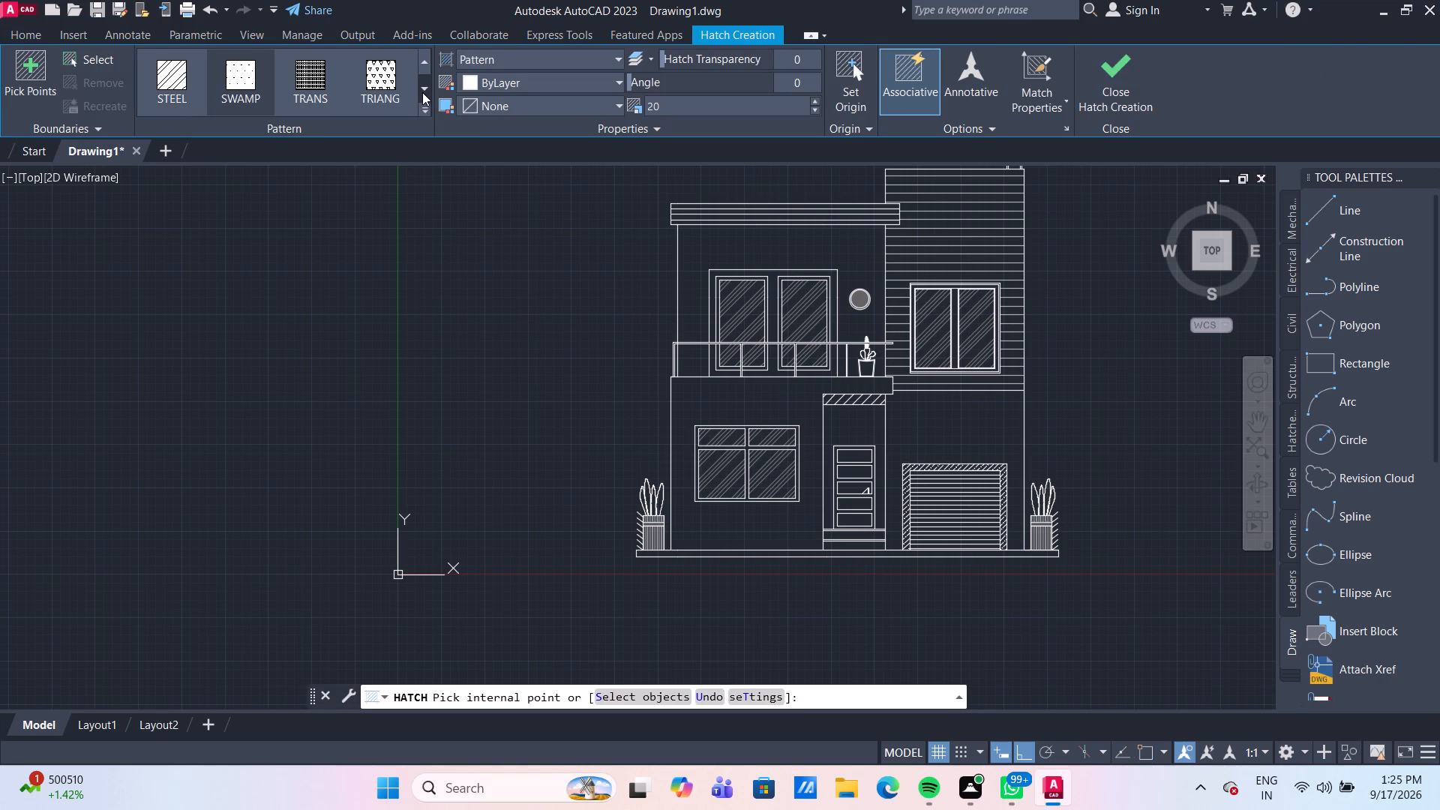
pyautogui.click(426, 61)
pyautogui.click(429, 86)
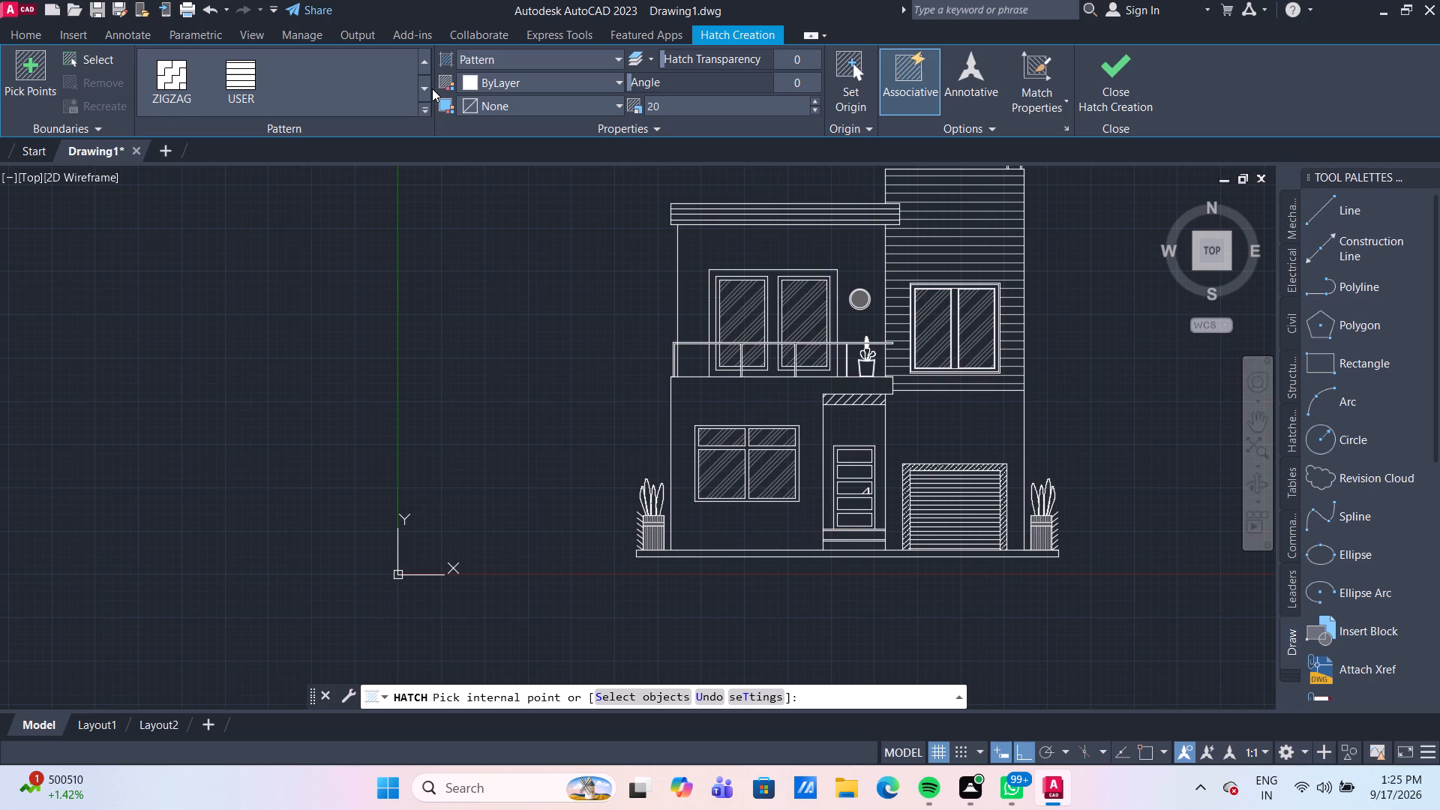
pyautogui.click(432, 88)
pyautogui.click(422, 63)
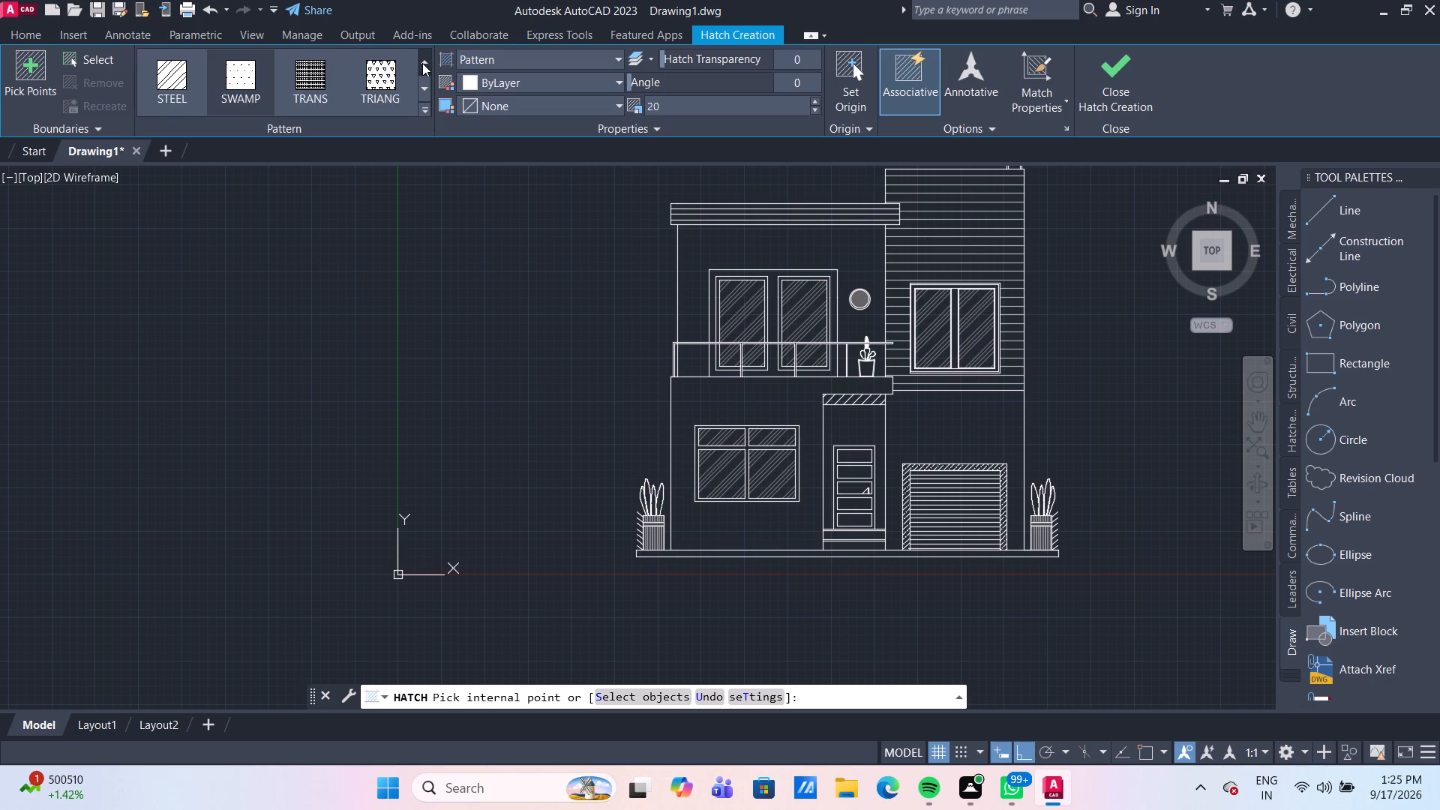
pyautogui.click(422, 63)
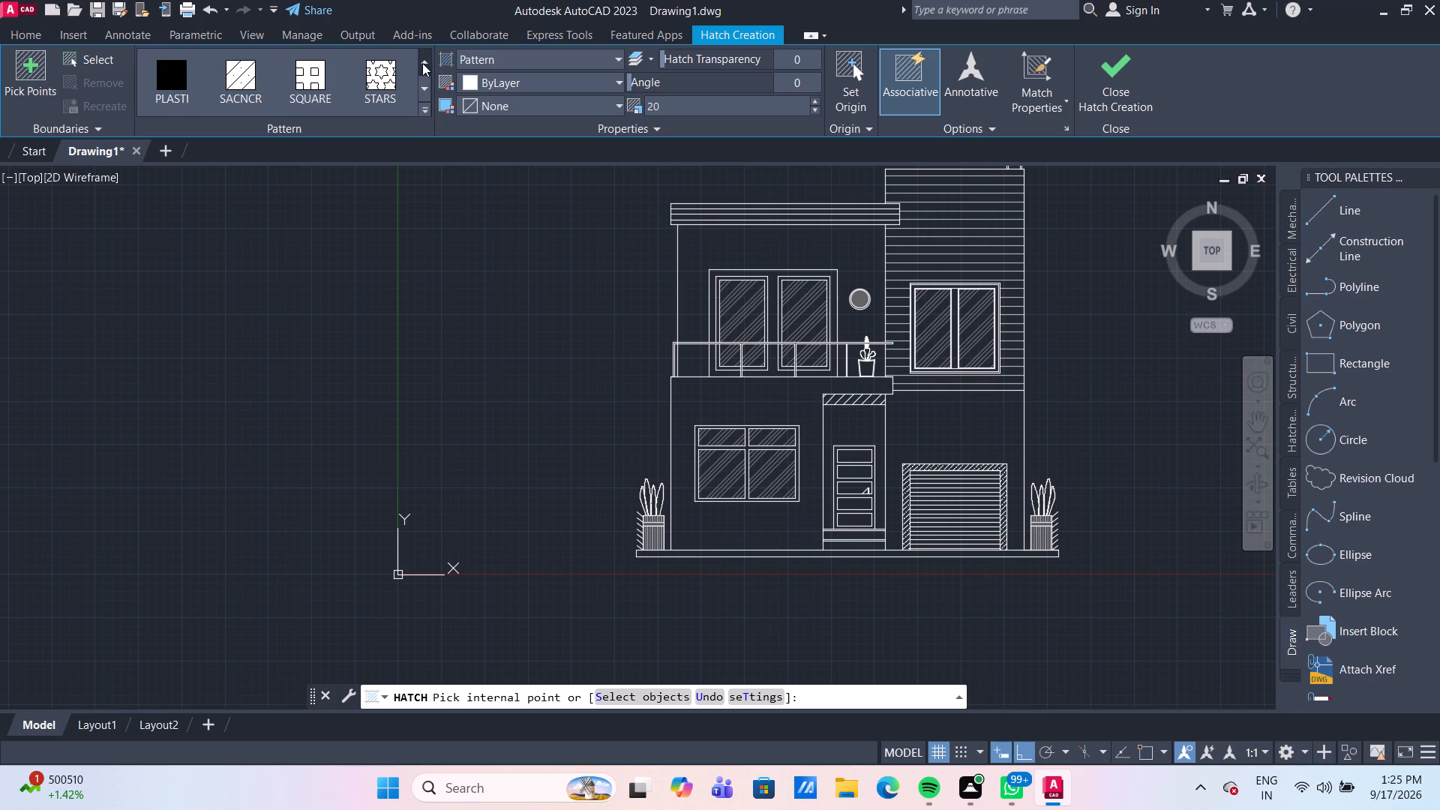
pyautogui.click(422, 63)
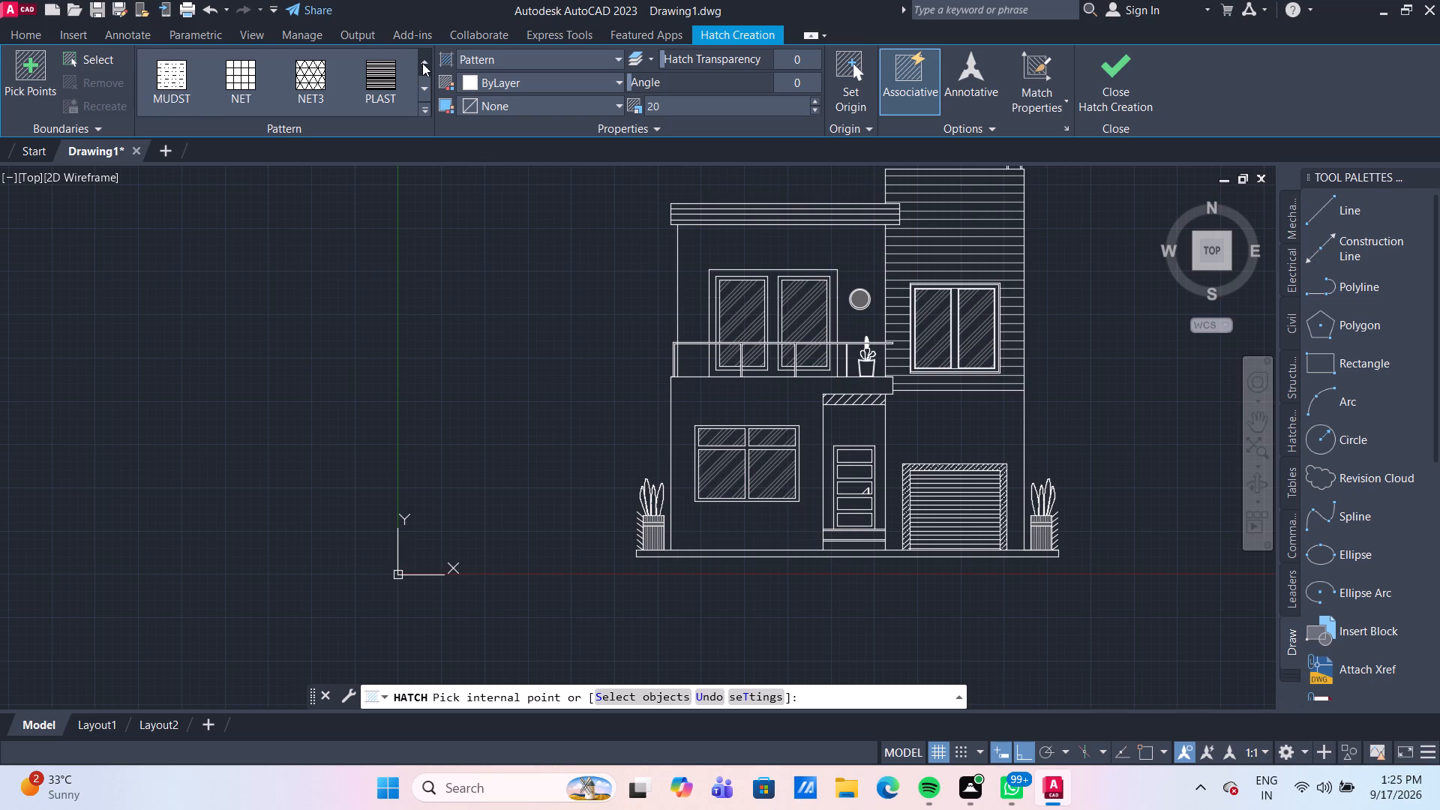
pyautogui.click(422, 63)
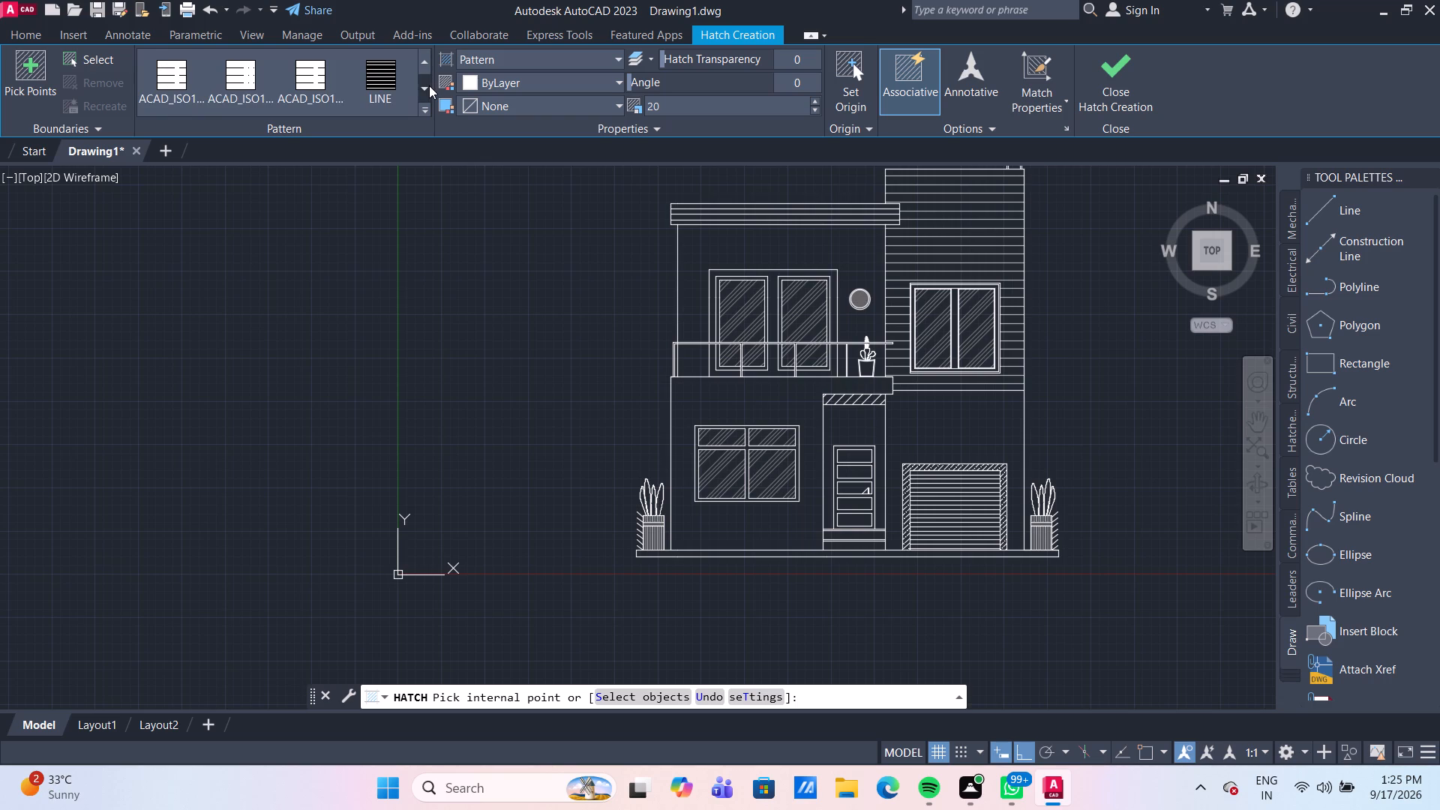
pyautogui.click(429, 85)
pyautogui.click(171, 67)
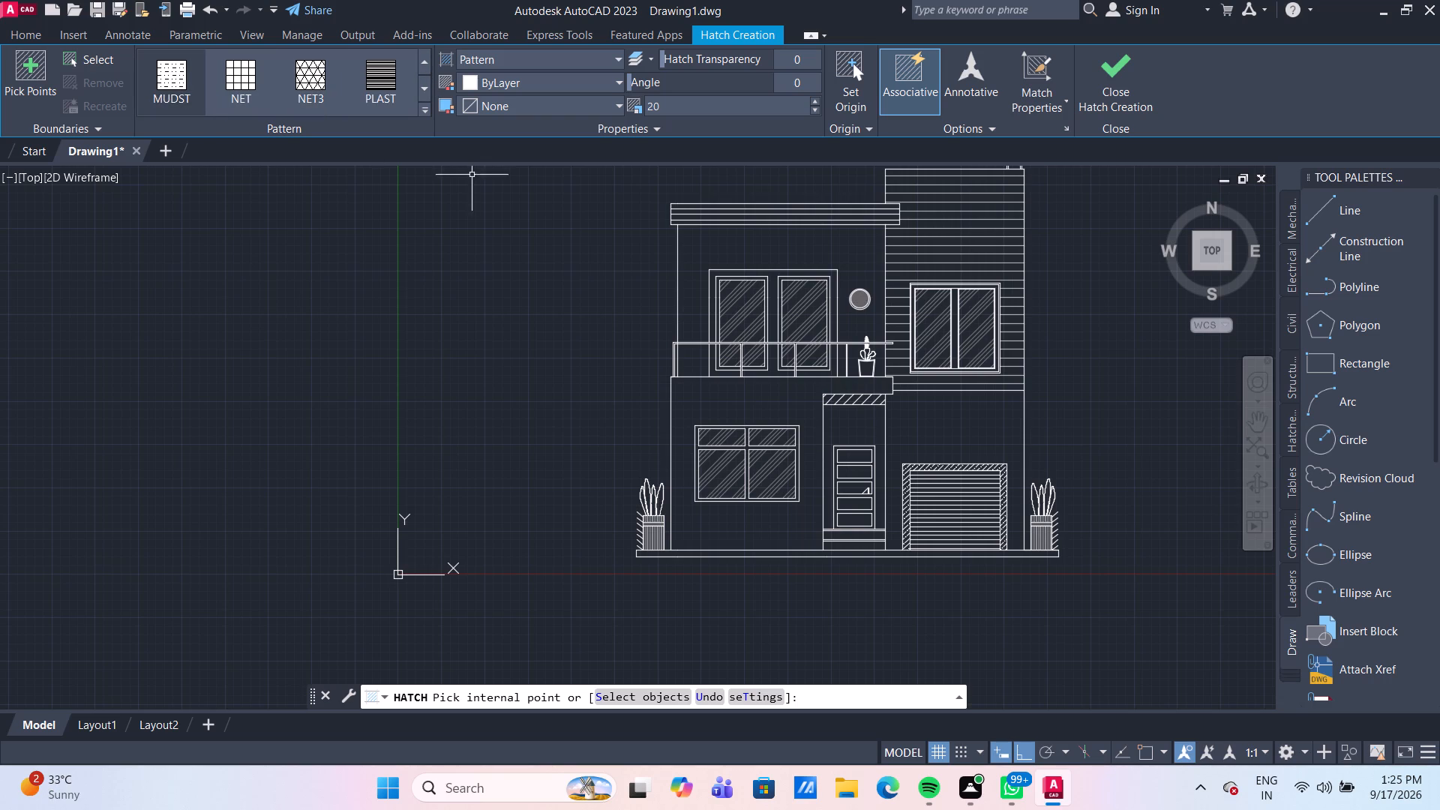
pyautogui.click(712, 247)
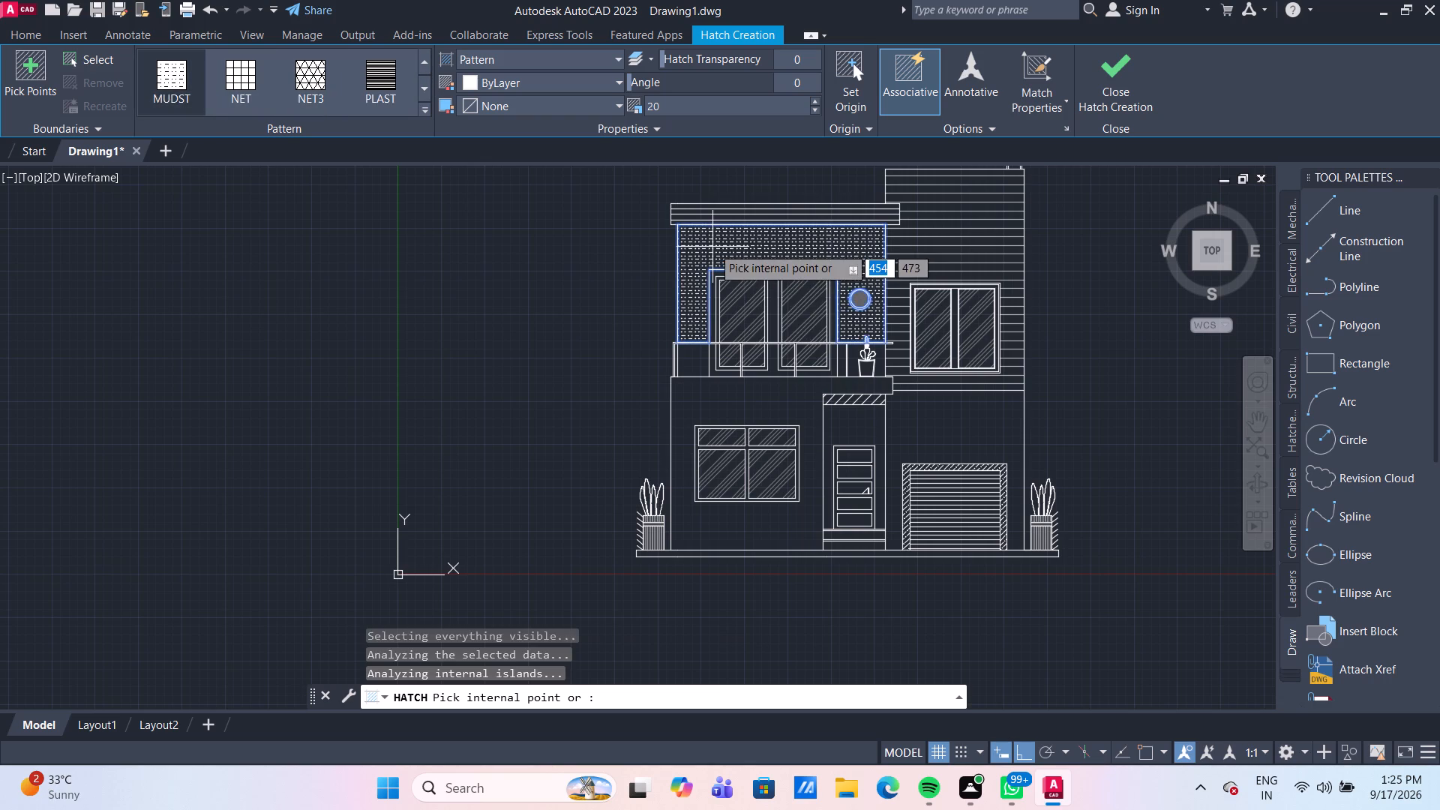
pyautogui.click(690, 361)
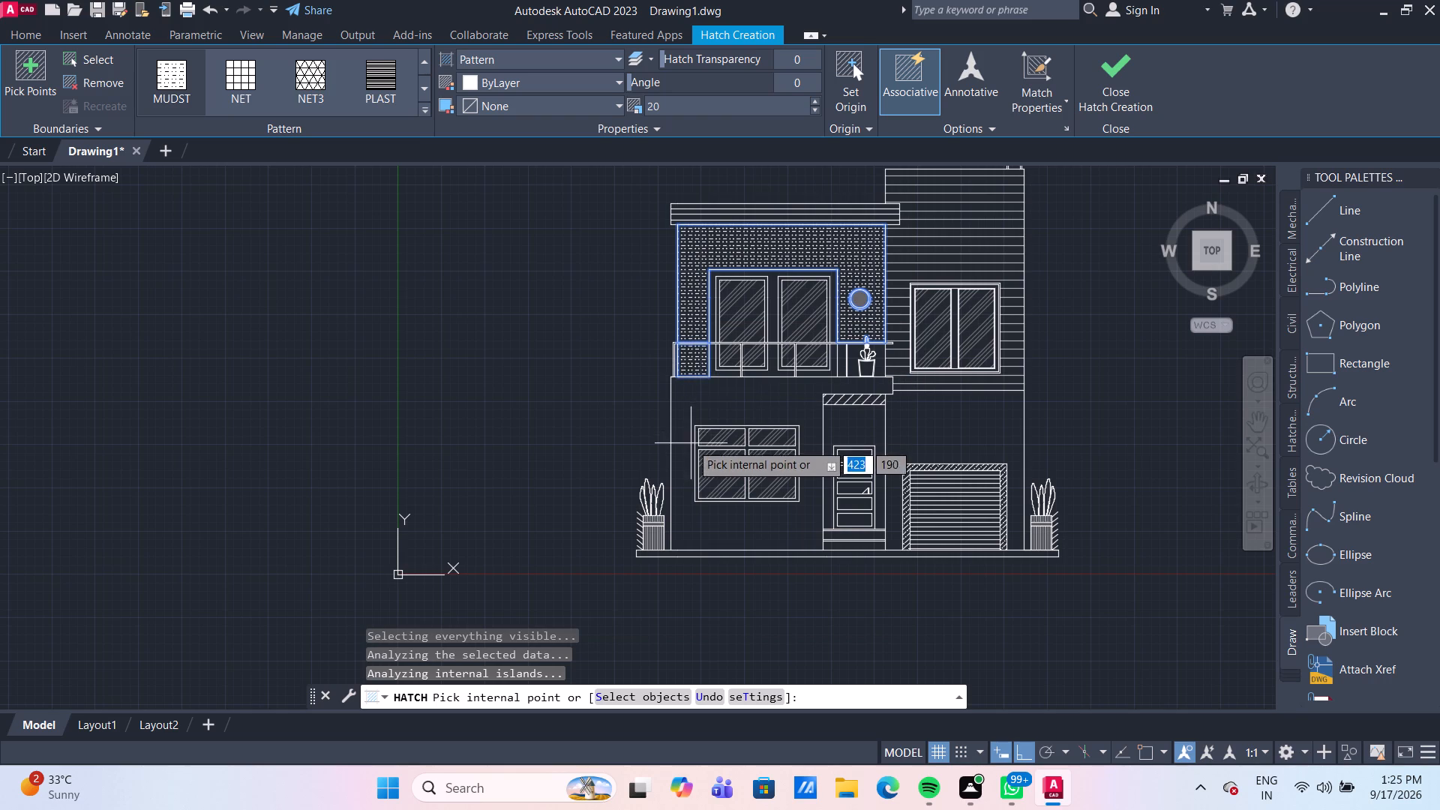
pyautogui.click(702, 397)
# Add the wall areas on both sides of the balcony plant and around the garage door to the MUDST hatch and finish it.
pyautogui.scroll(2, 882, 350)
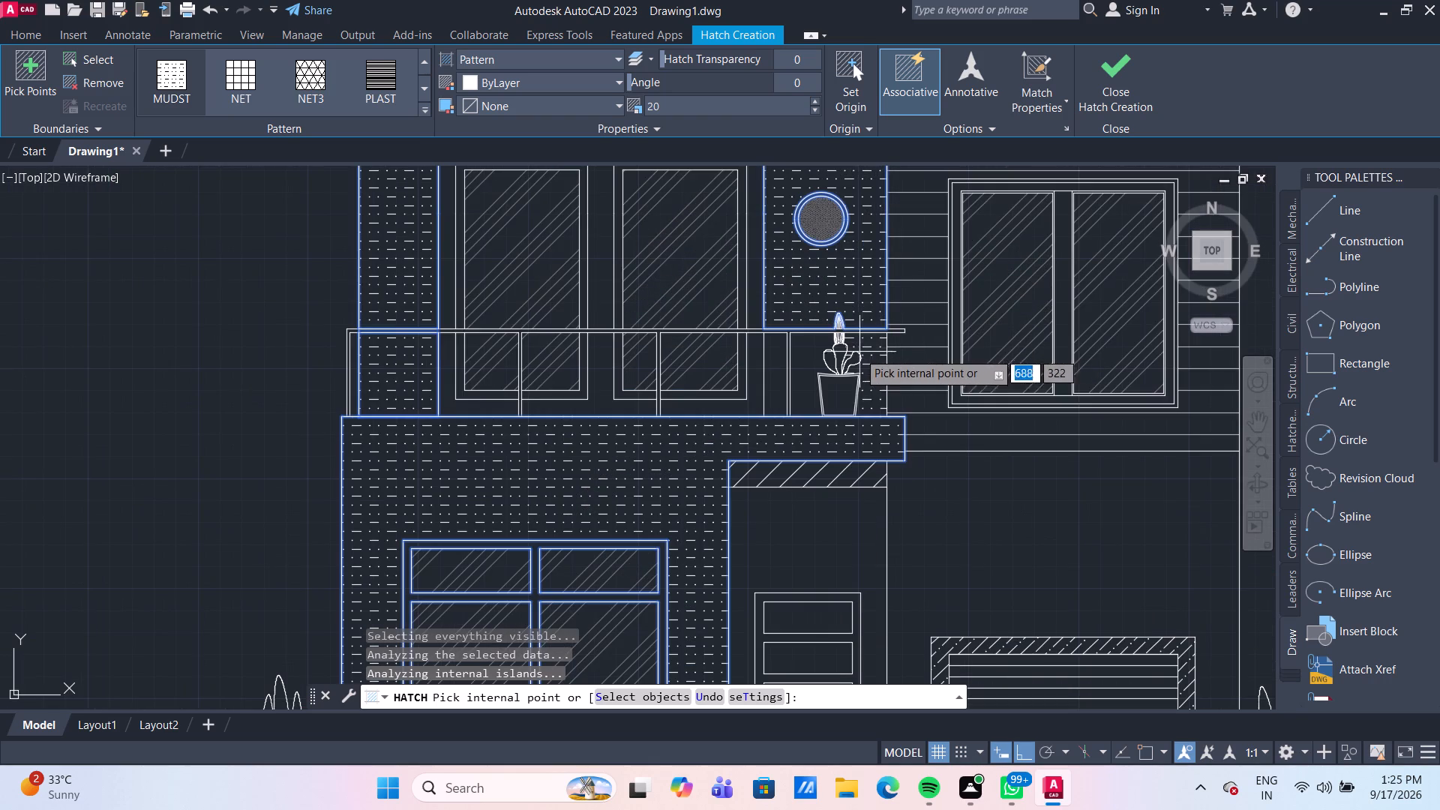
pyautogui.click(814, 360)
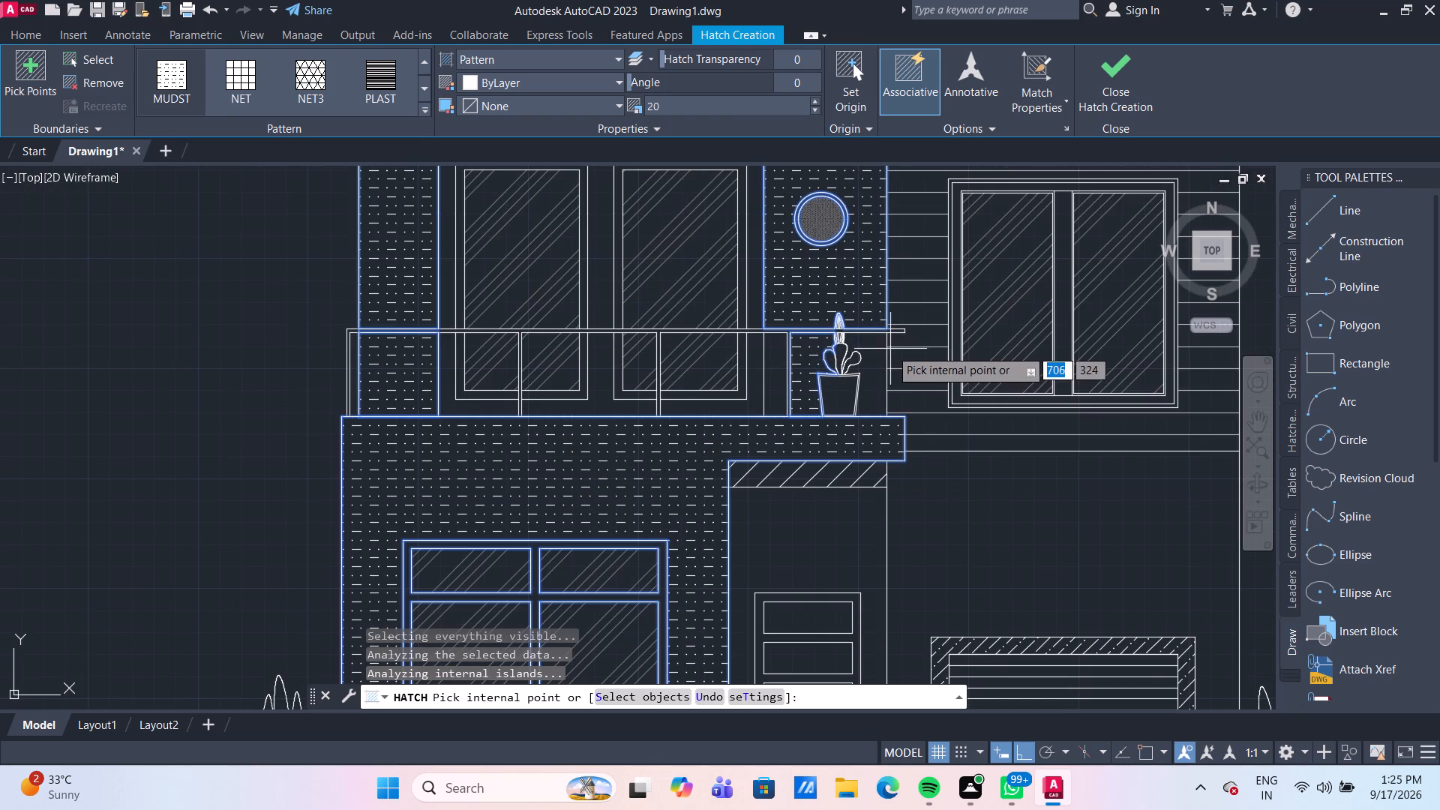
pyautogui.click(877, 359)
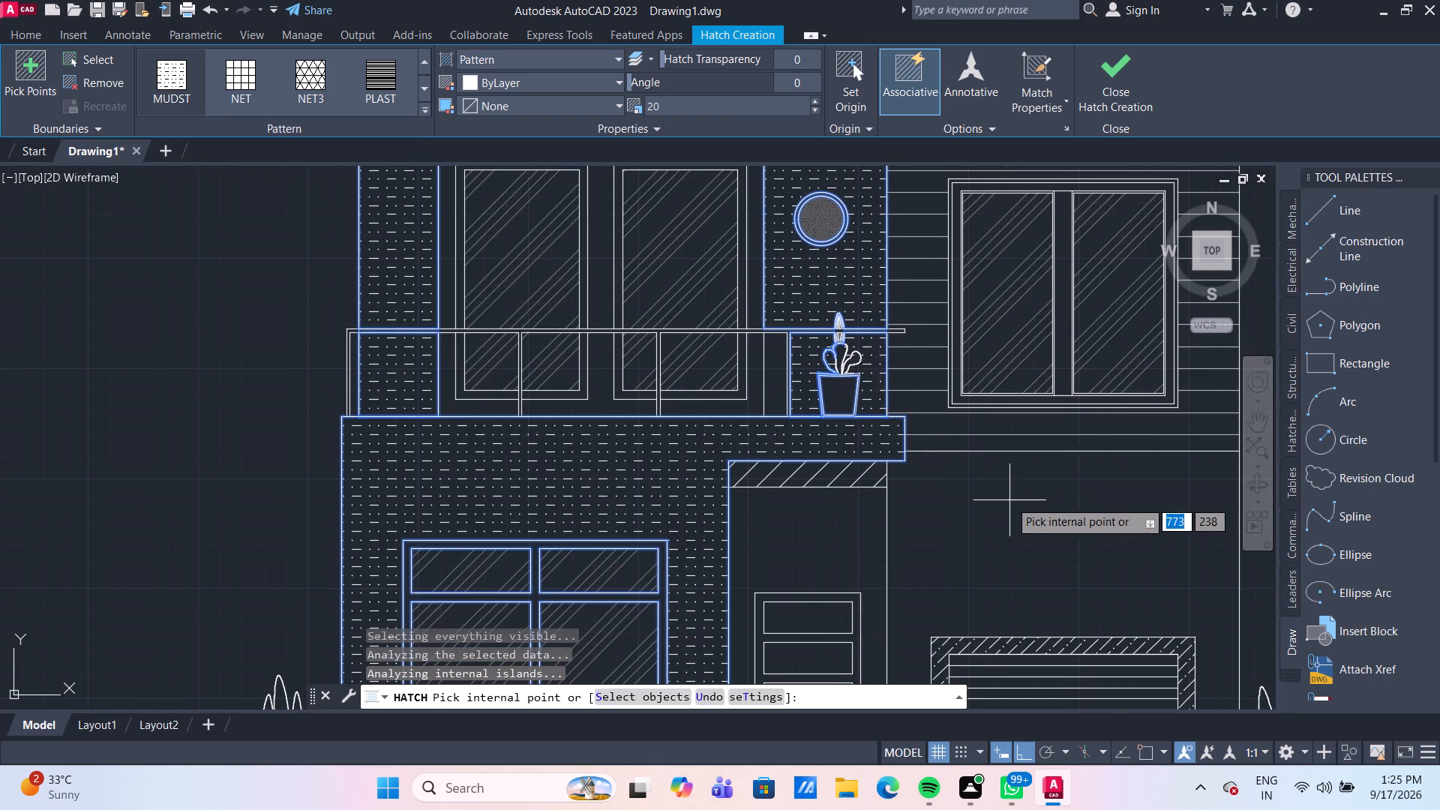
pyautogui.scroll(-1, 1009, 500)
pyautogui.moveTo(1009, 505); pyautogui.dragTo(841, 404, button='middle')
pyautogui.click(854, 422)
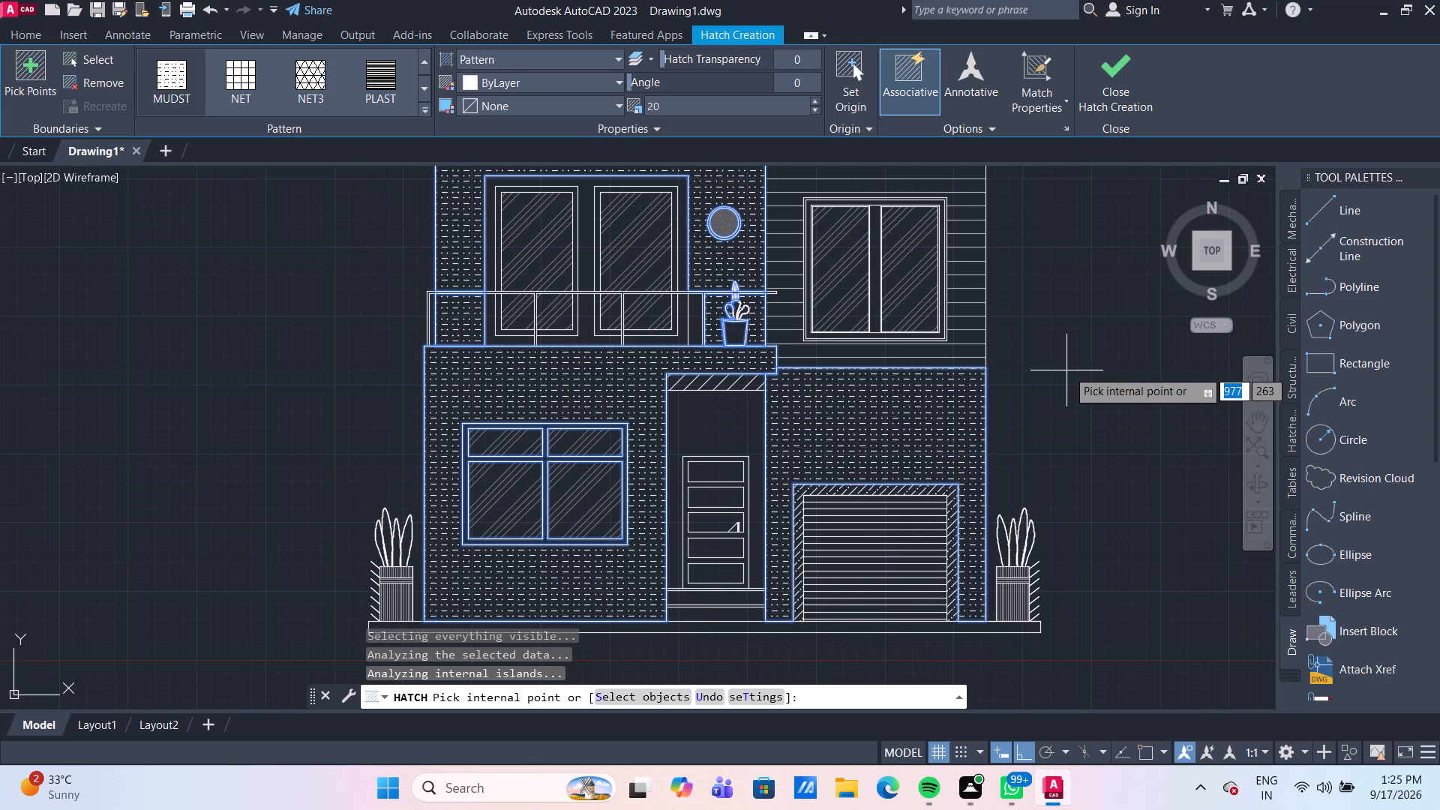
pyautogui.press('Escape')
# Edit the MUDST wall hatch to an angle of 45 and a scale of 35.
pyautogui.scroll(-1, 1067, 370)
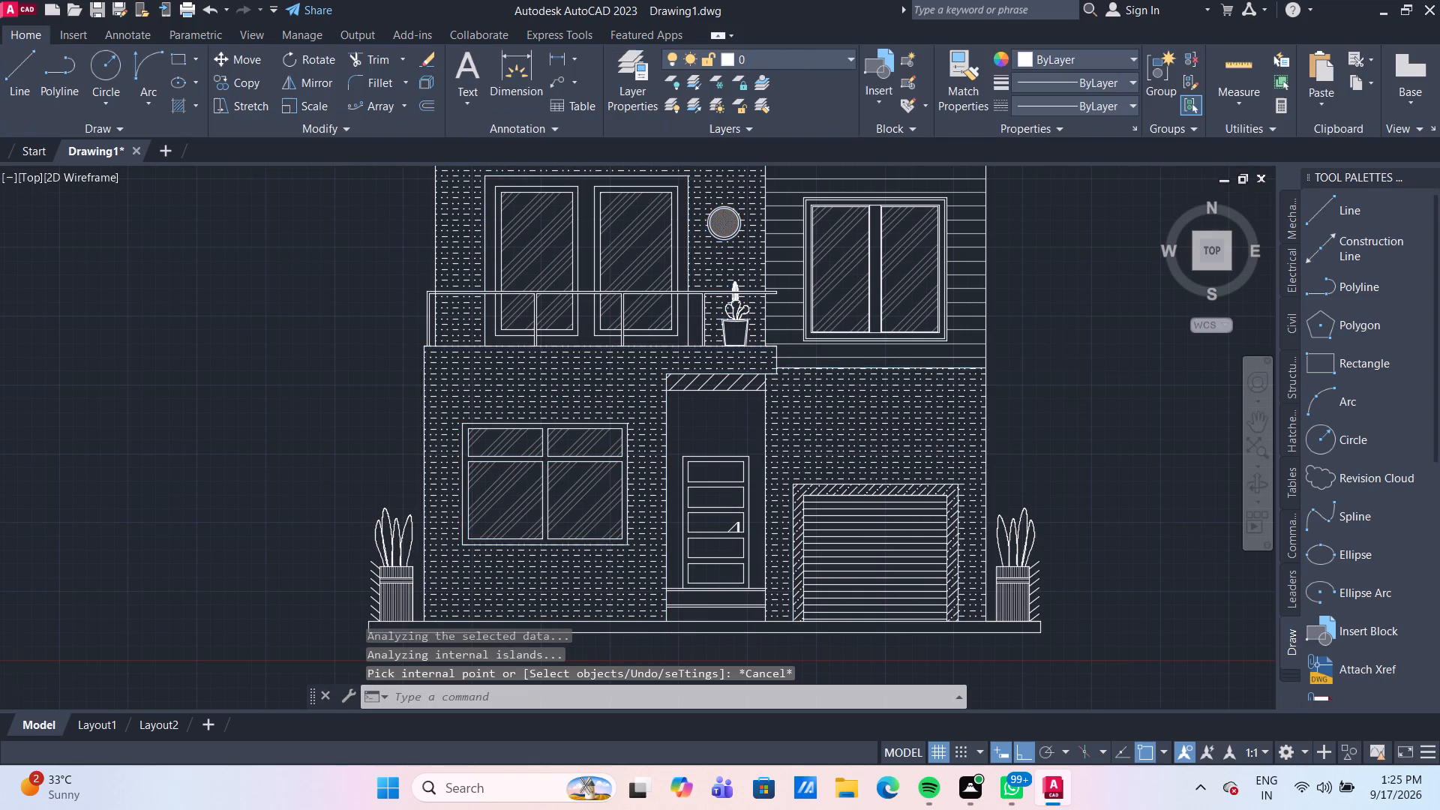
pyautogui.scroll(-1, 1067, 370)
pyautogui.scroll(1, 1051, 381)
pyautogui.moveTo(1051, 381); pyautogui.dragTo(802, 364, button='middle')
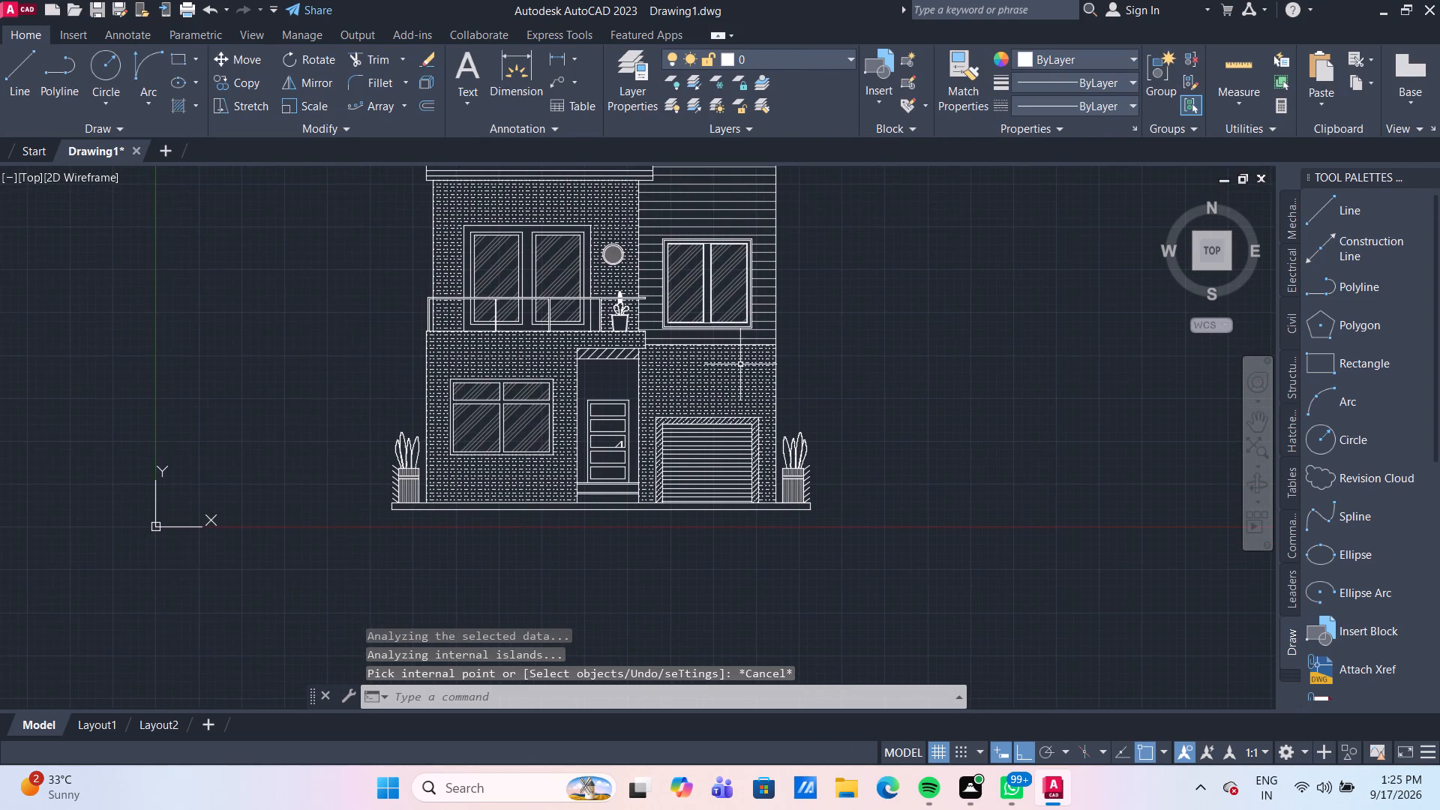
pyautogui.click(691, 372)
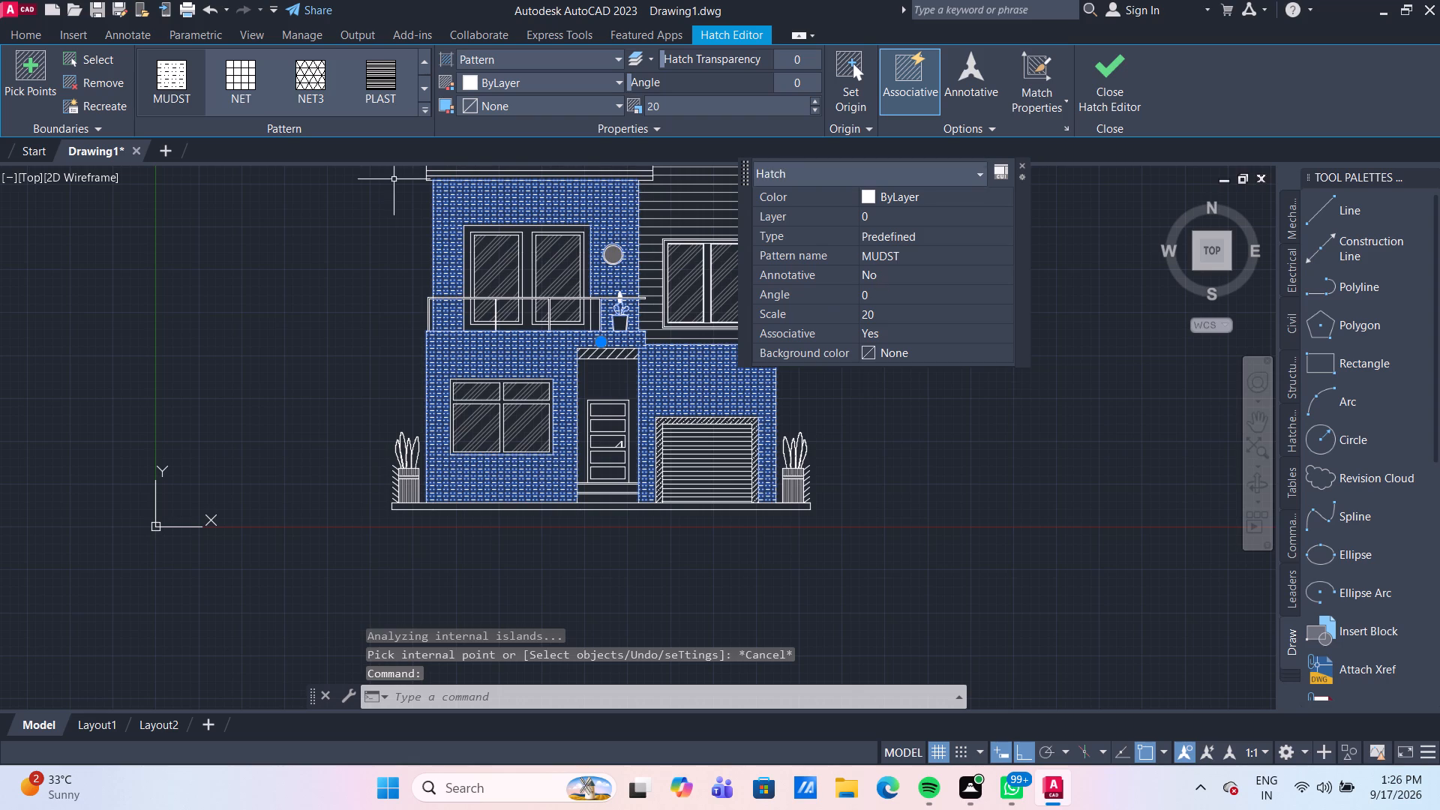
pyautogui.press('Escape')
pyautogui.click(316, 133)
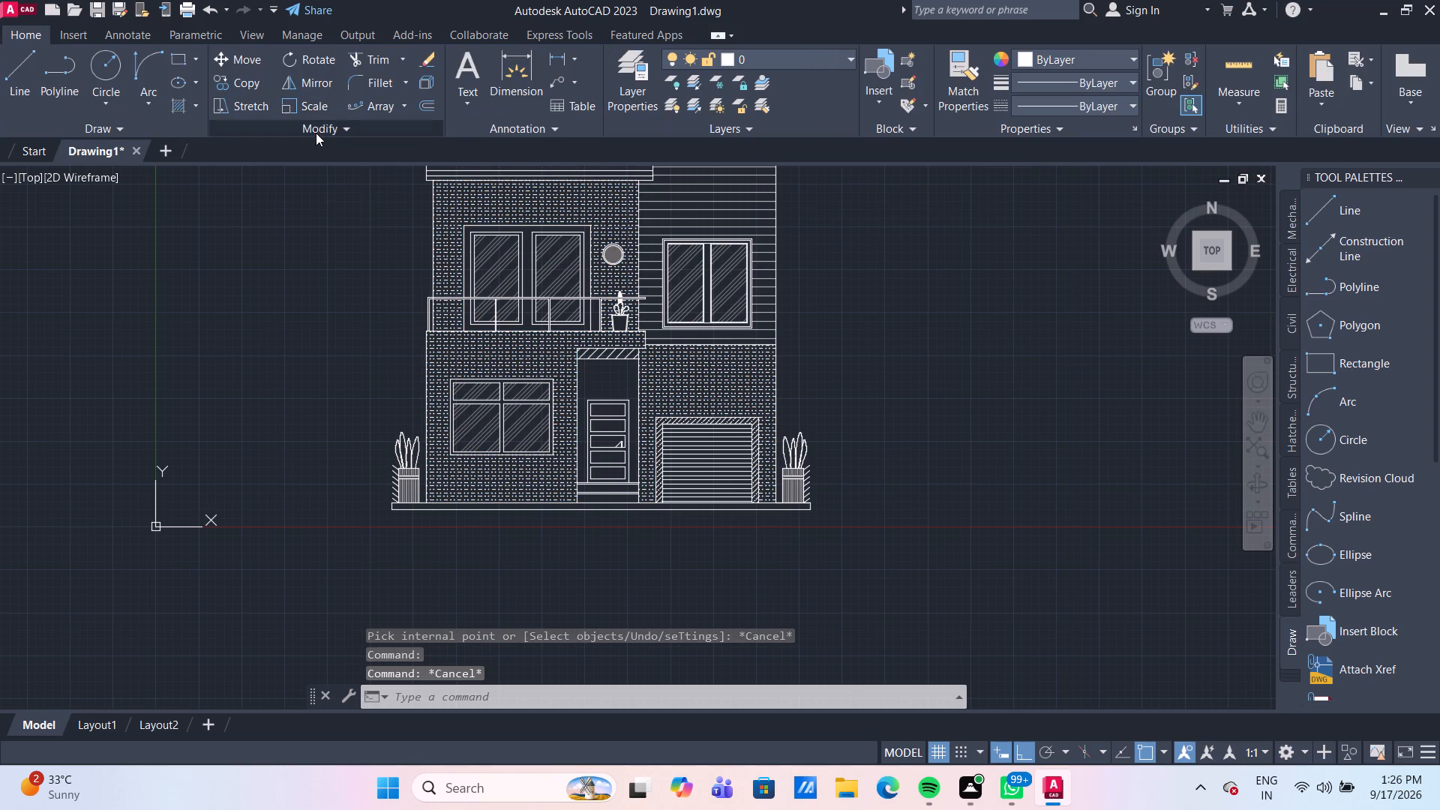
pyautogui.click(340, 152)
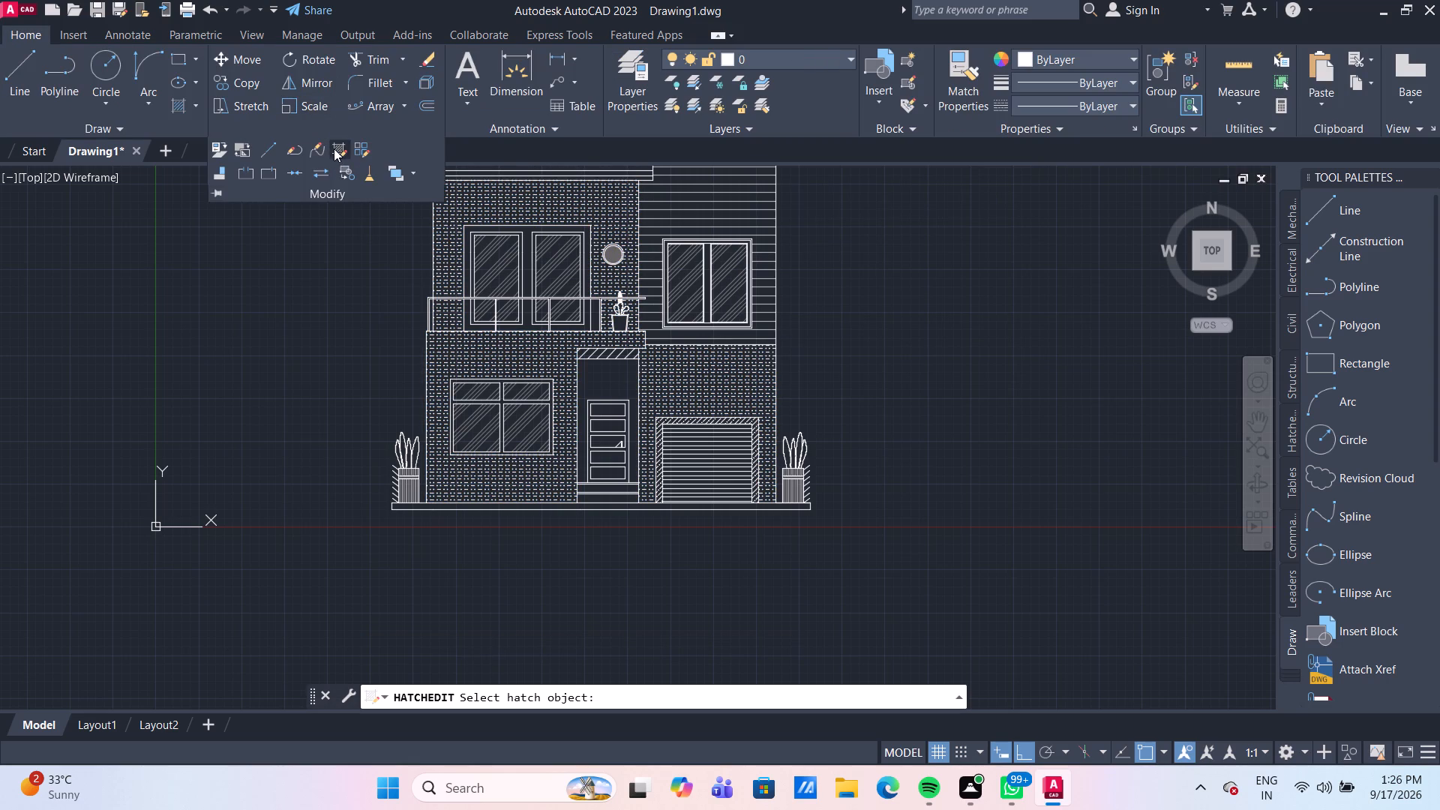
pyautogui.click(500, 203)
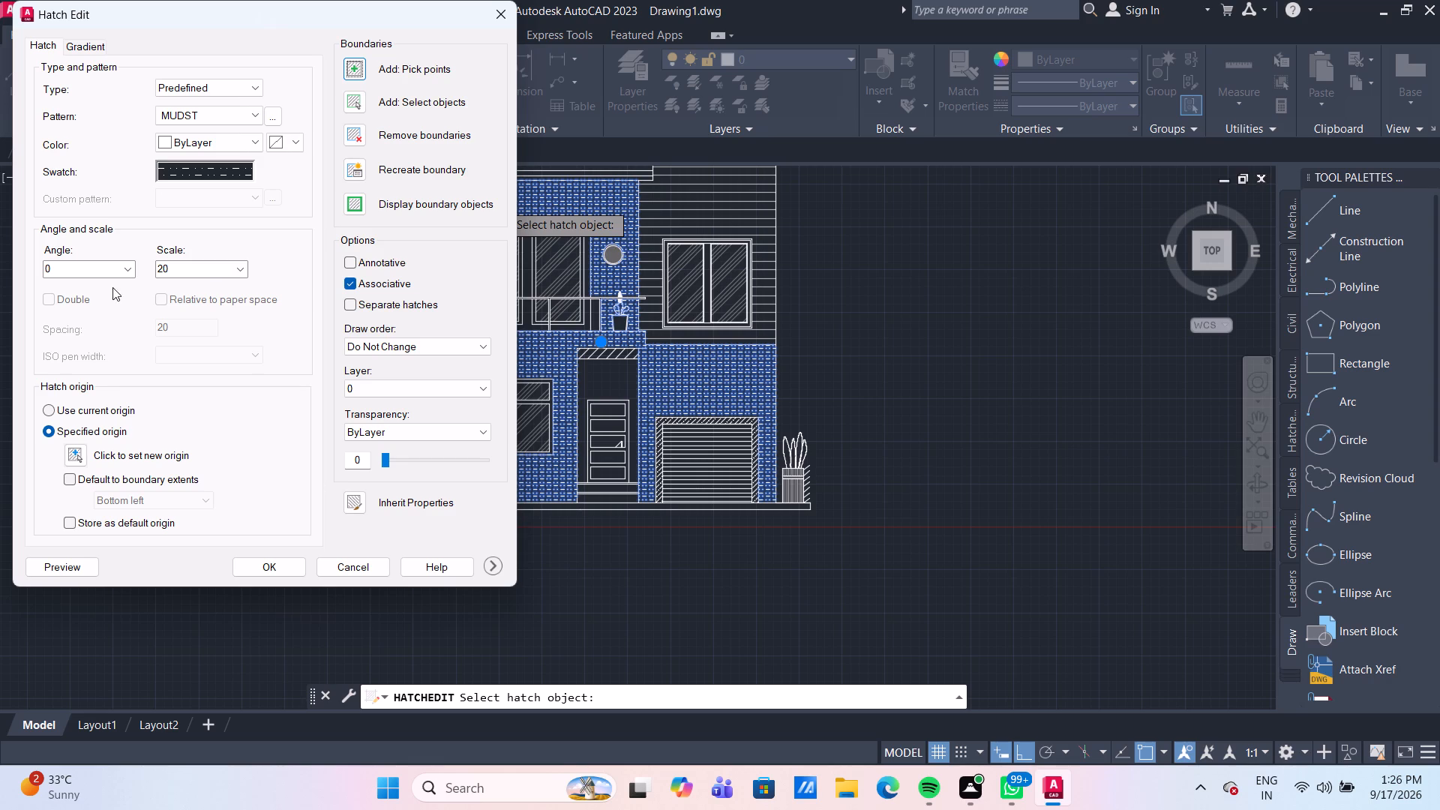
pyautogui.click(129, 268)
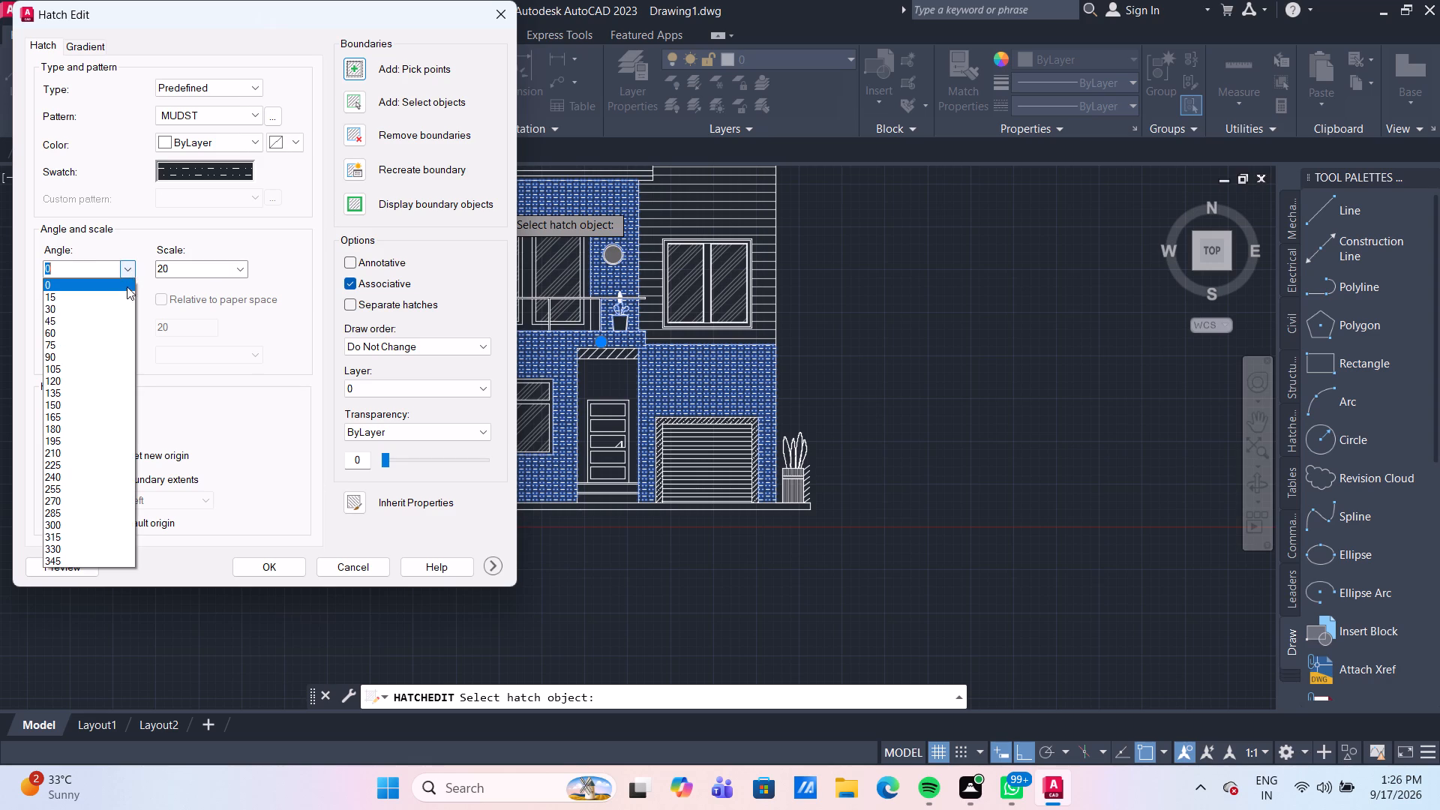
pyautogui.click(111, 325)
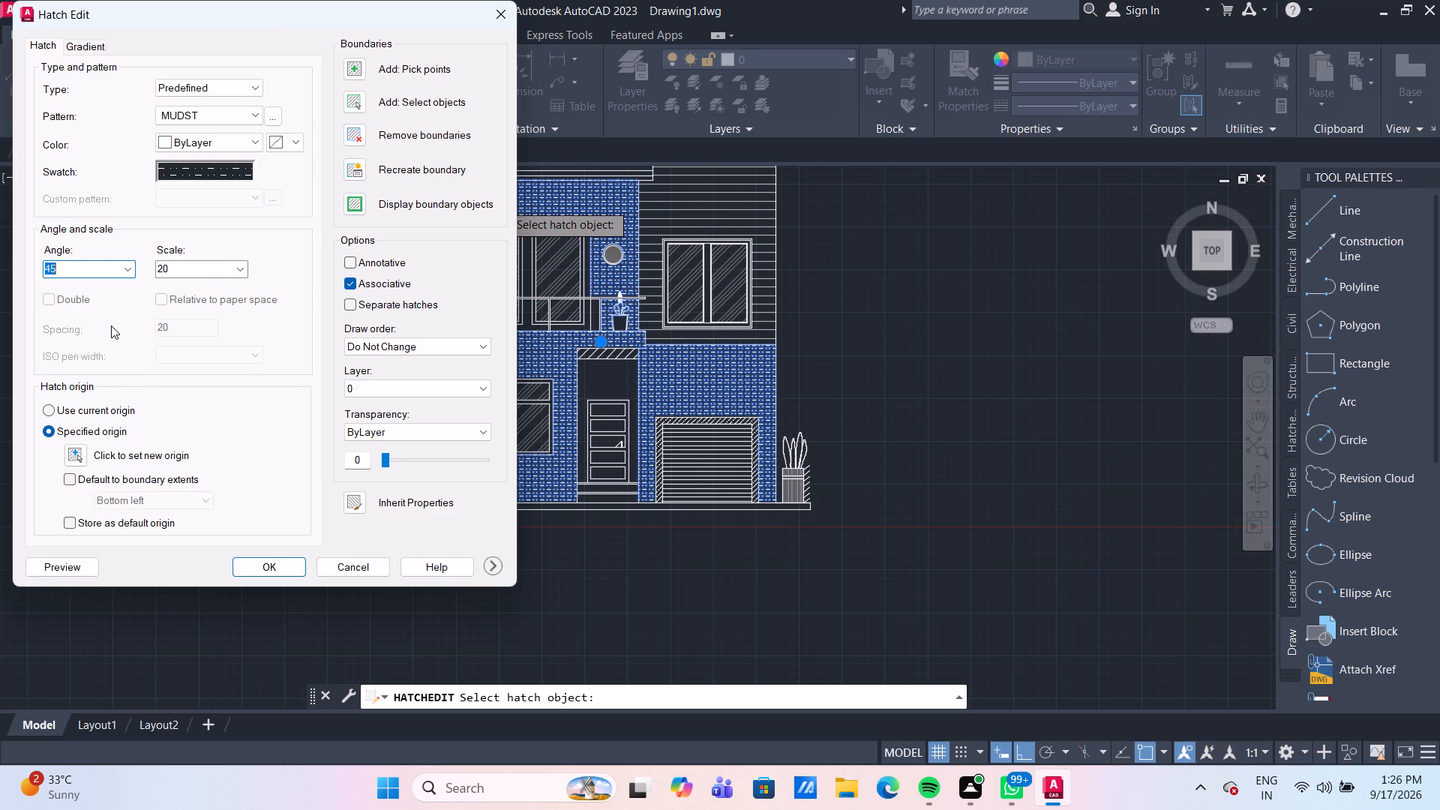
pyautogui.click(178, 266)
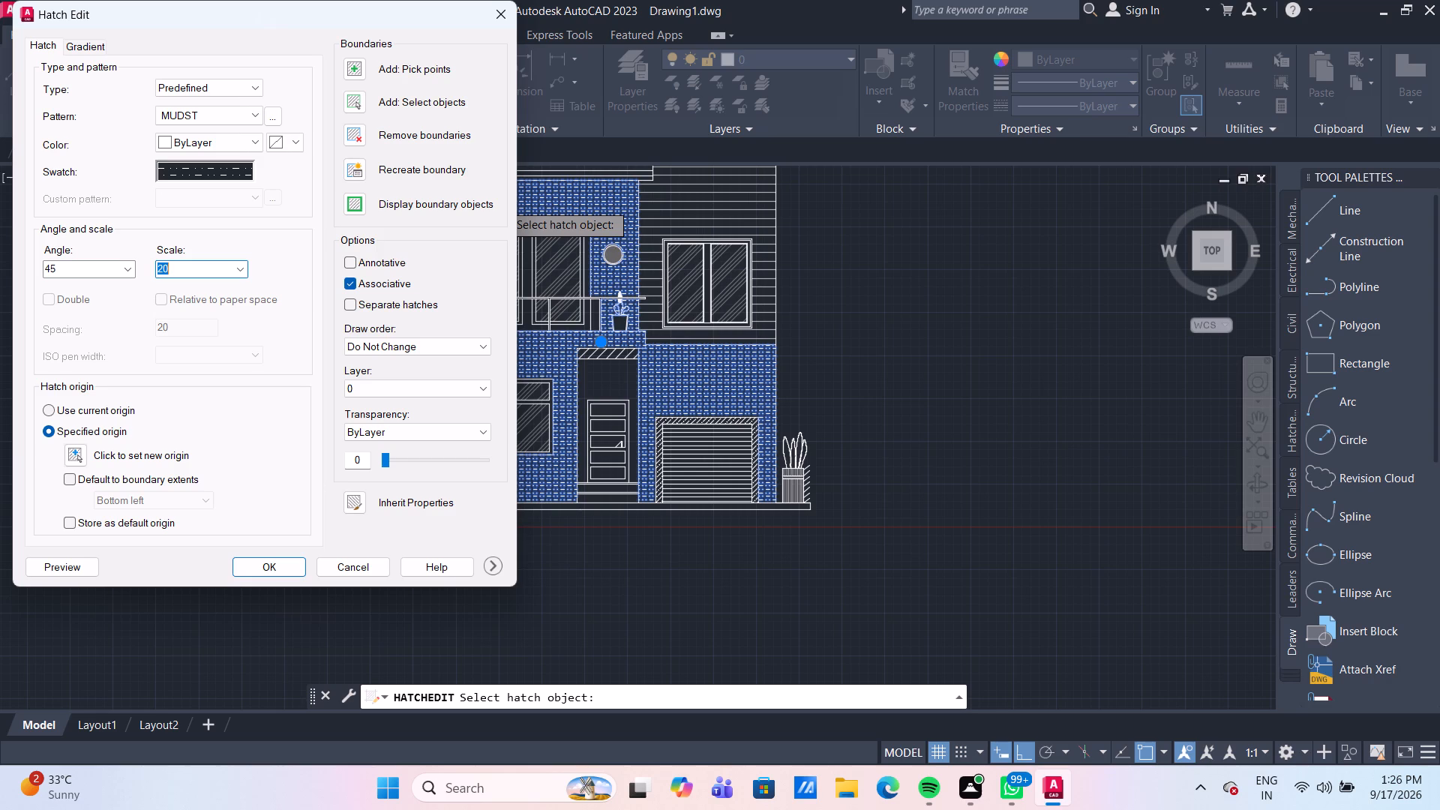
pyautogui.press('3')
pyautogui.press('5')
pyautogui.press('Return')
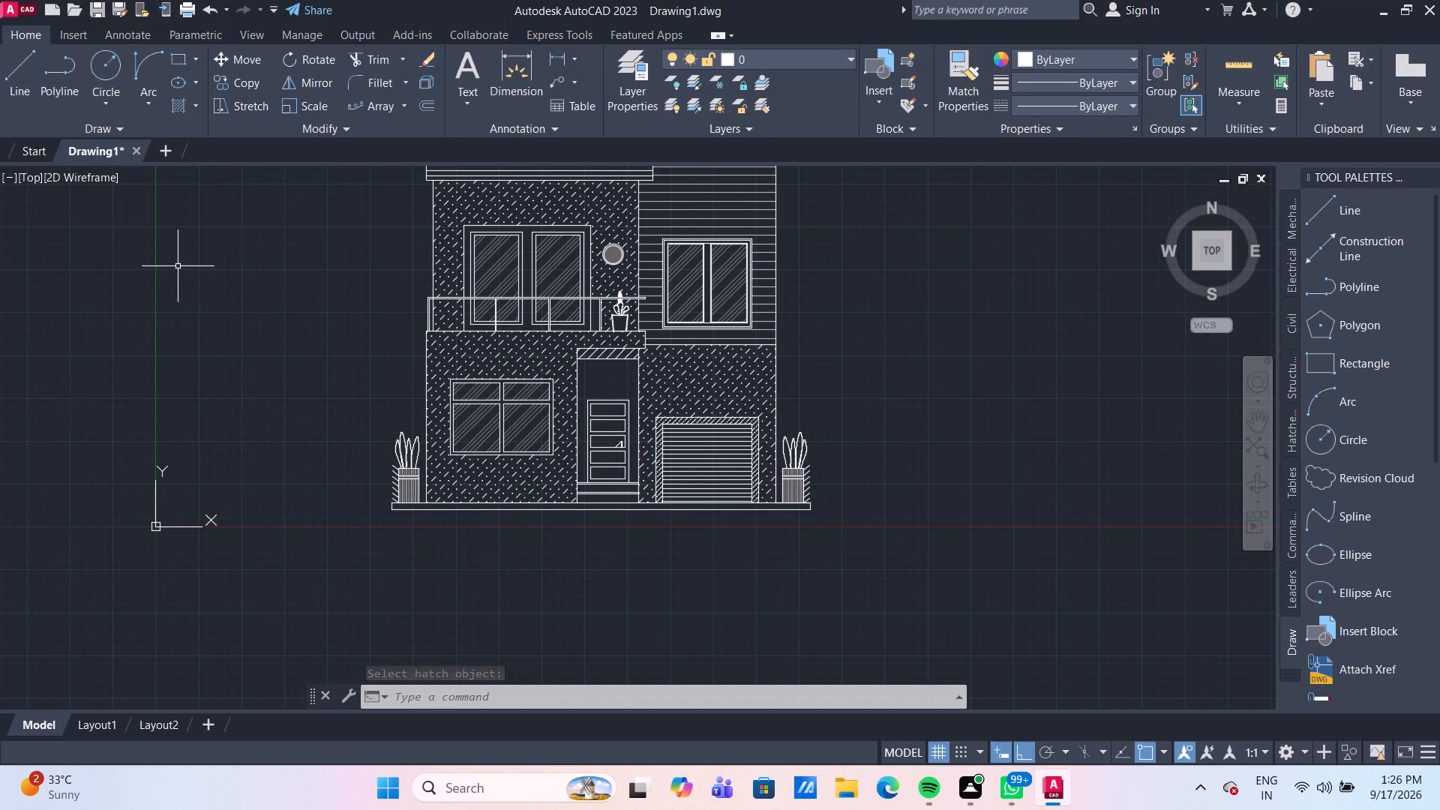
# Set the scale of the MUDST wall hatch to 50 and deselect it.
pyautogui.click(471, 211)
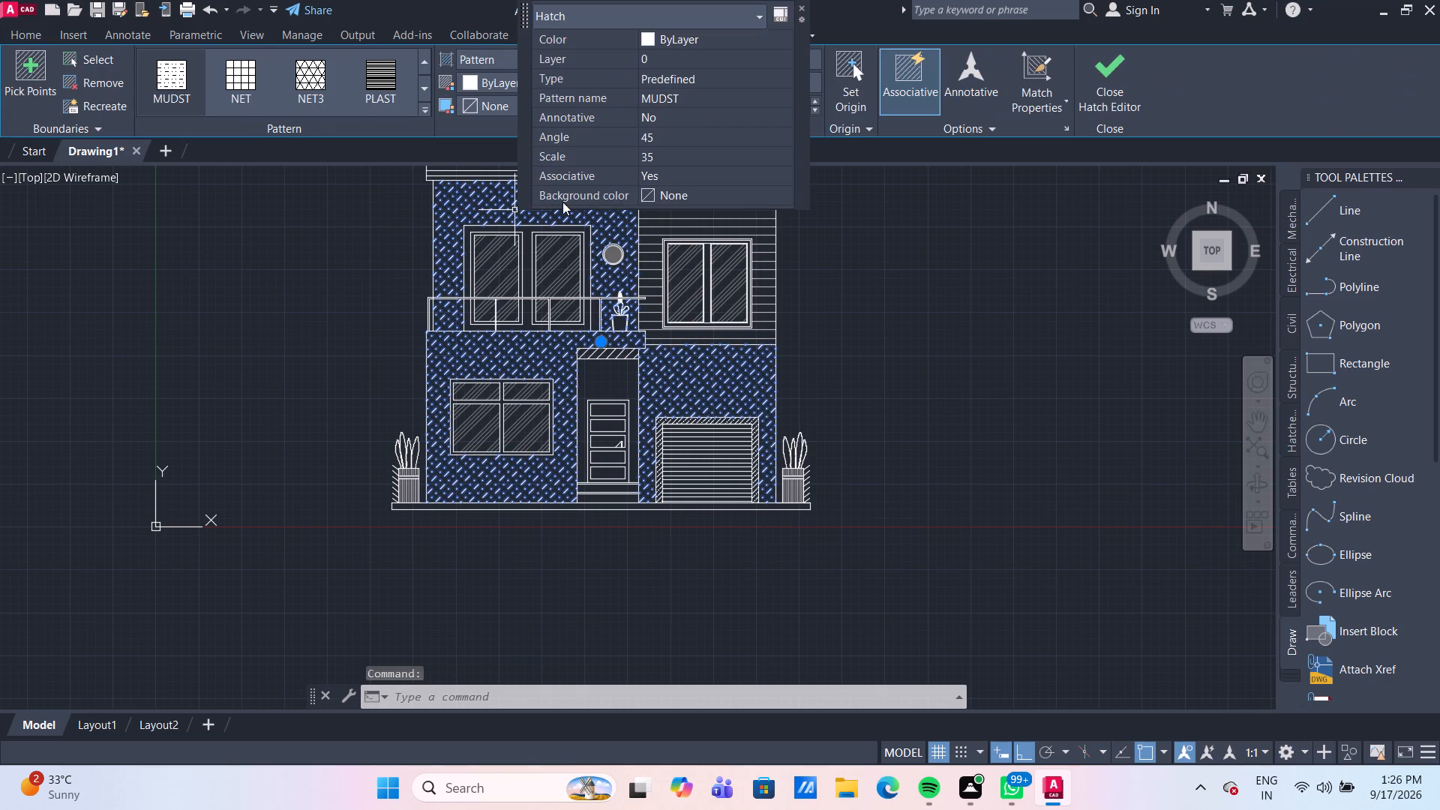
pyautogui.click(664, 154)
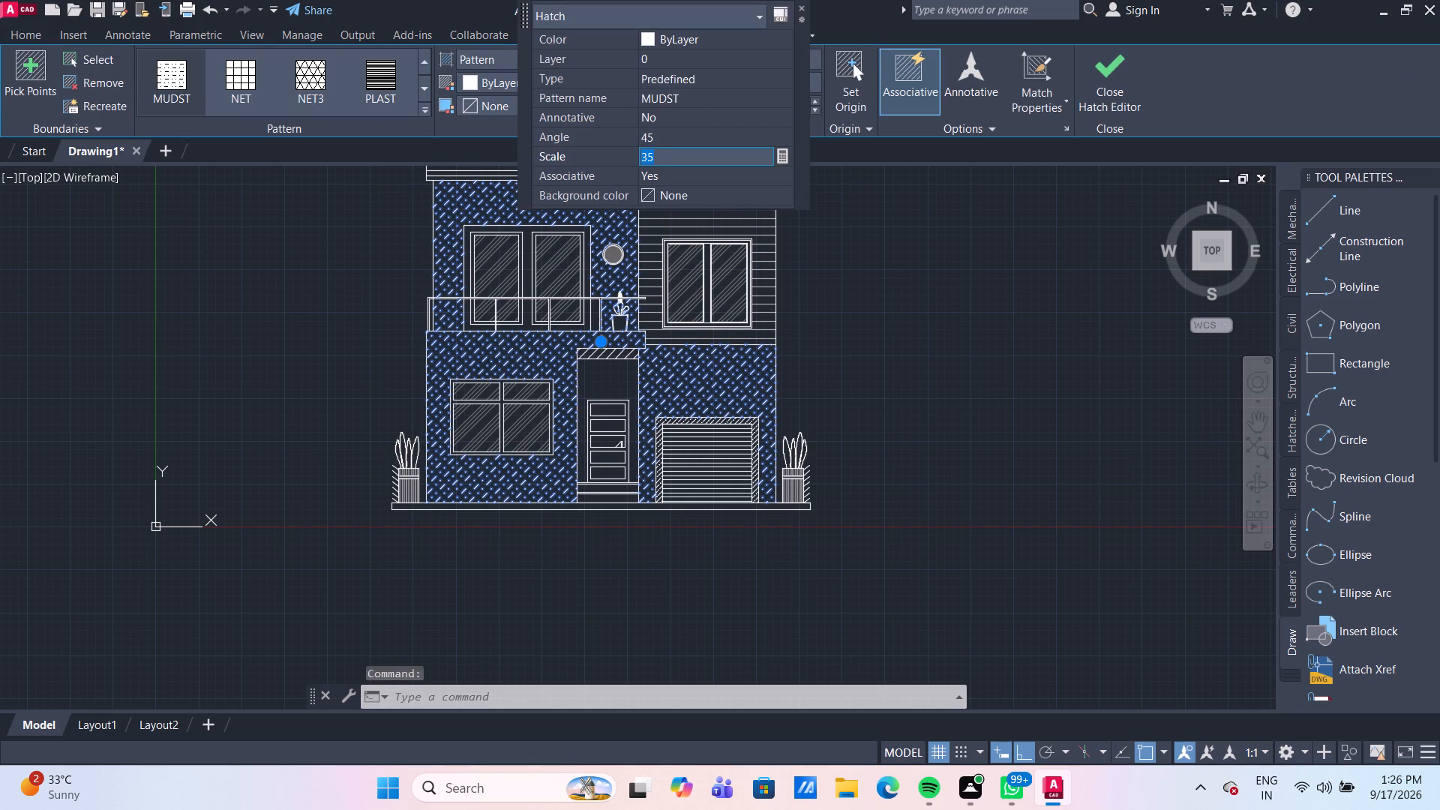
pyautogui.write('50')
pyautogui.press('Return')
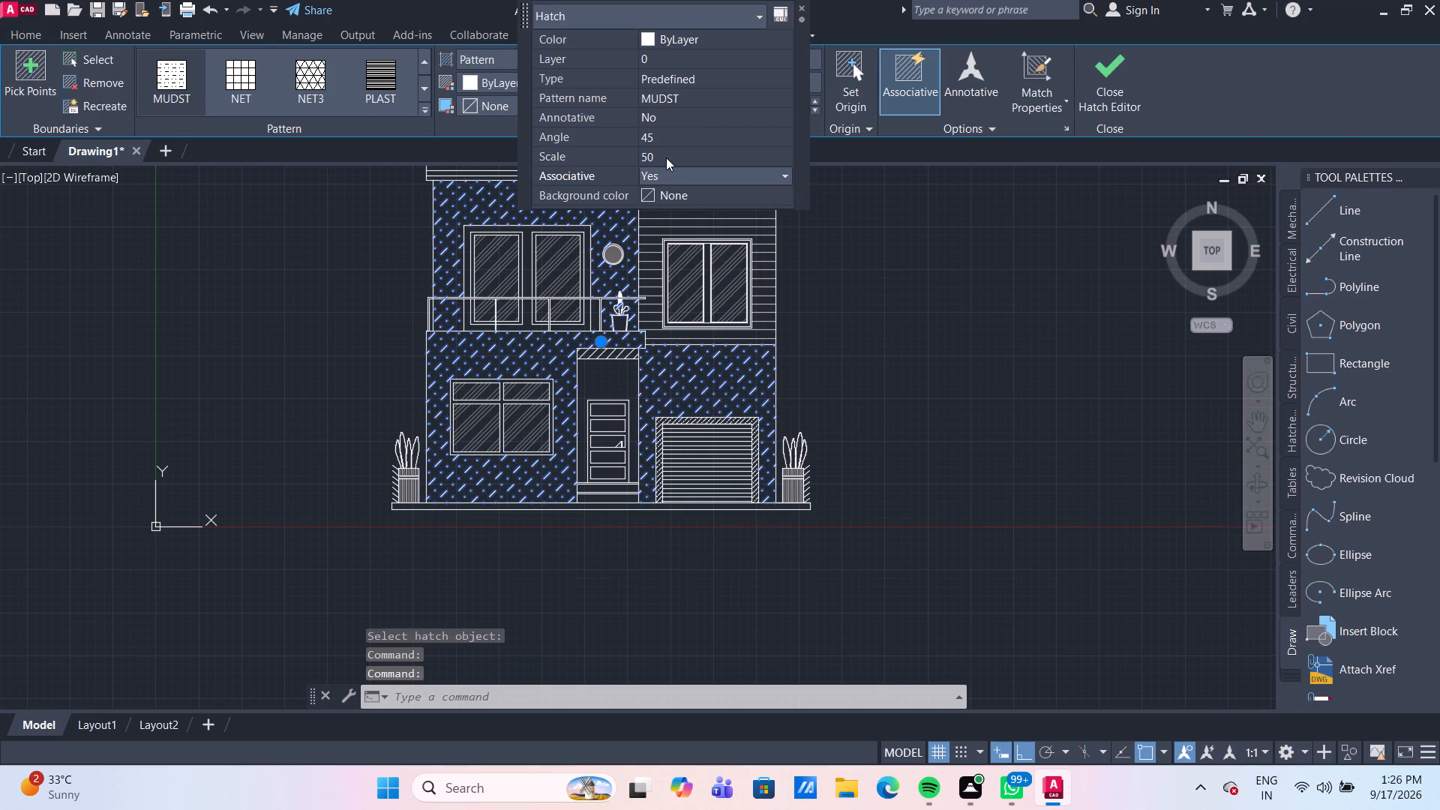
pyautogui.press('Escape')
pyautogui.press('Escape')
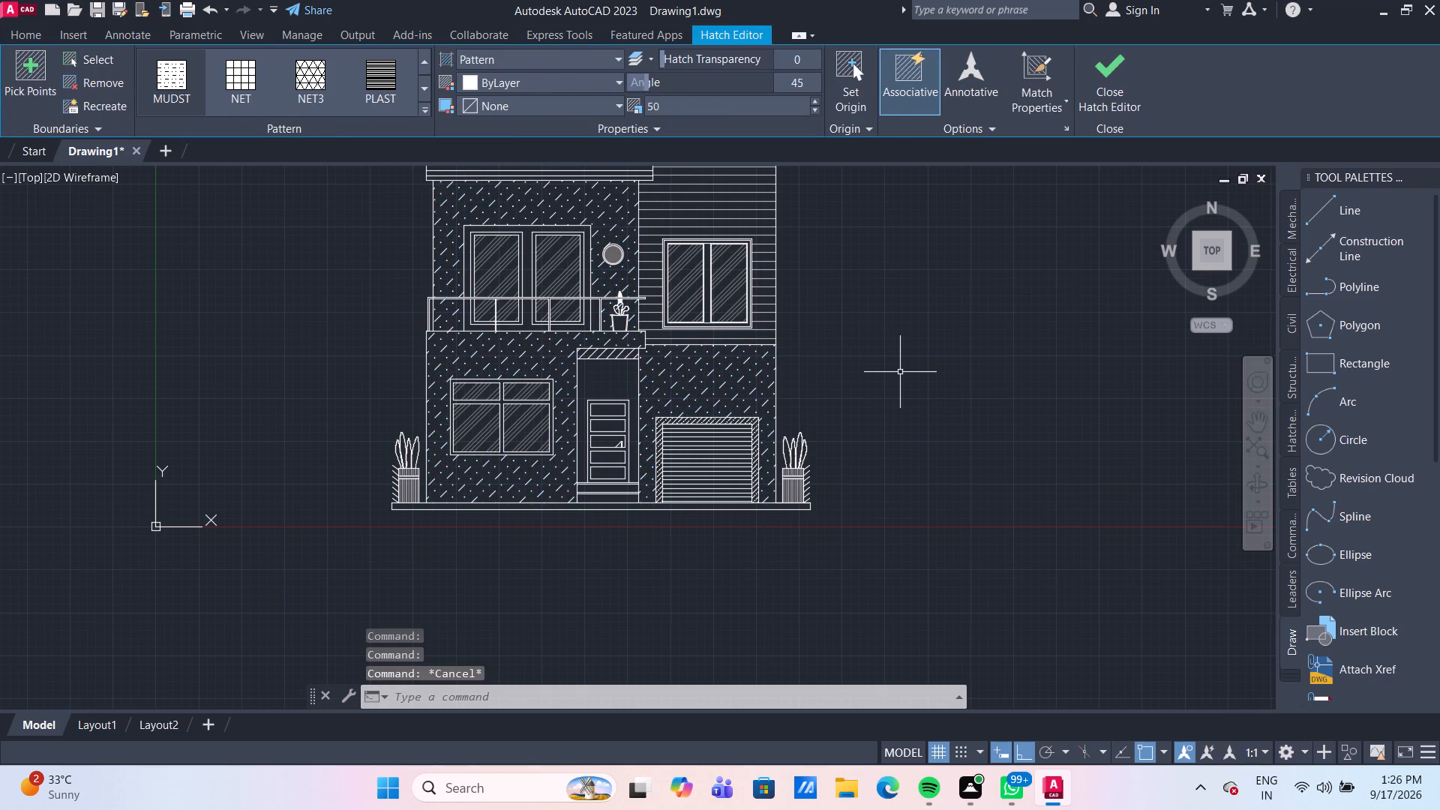
# Set the scale of the MUDST wall hatch to 60 and deselect it.
pyautogui.scroll(-2, 900, 372)
pyautogui.moveTo(900, 372); pyautogui.dragTo(829, 388, button='middle')
pyautogui.scroll(2, 799, 382)
pyautogui.moveTo(799, 382); pyautogui.dragTo(712, 429, button='middle')
pyautogui.scroll(-1, 712, 429)
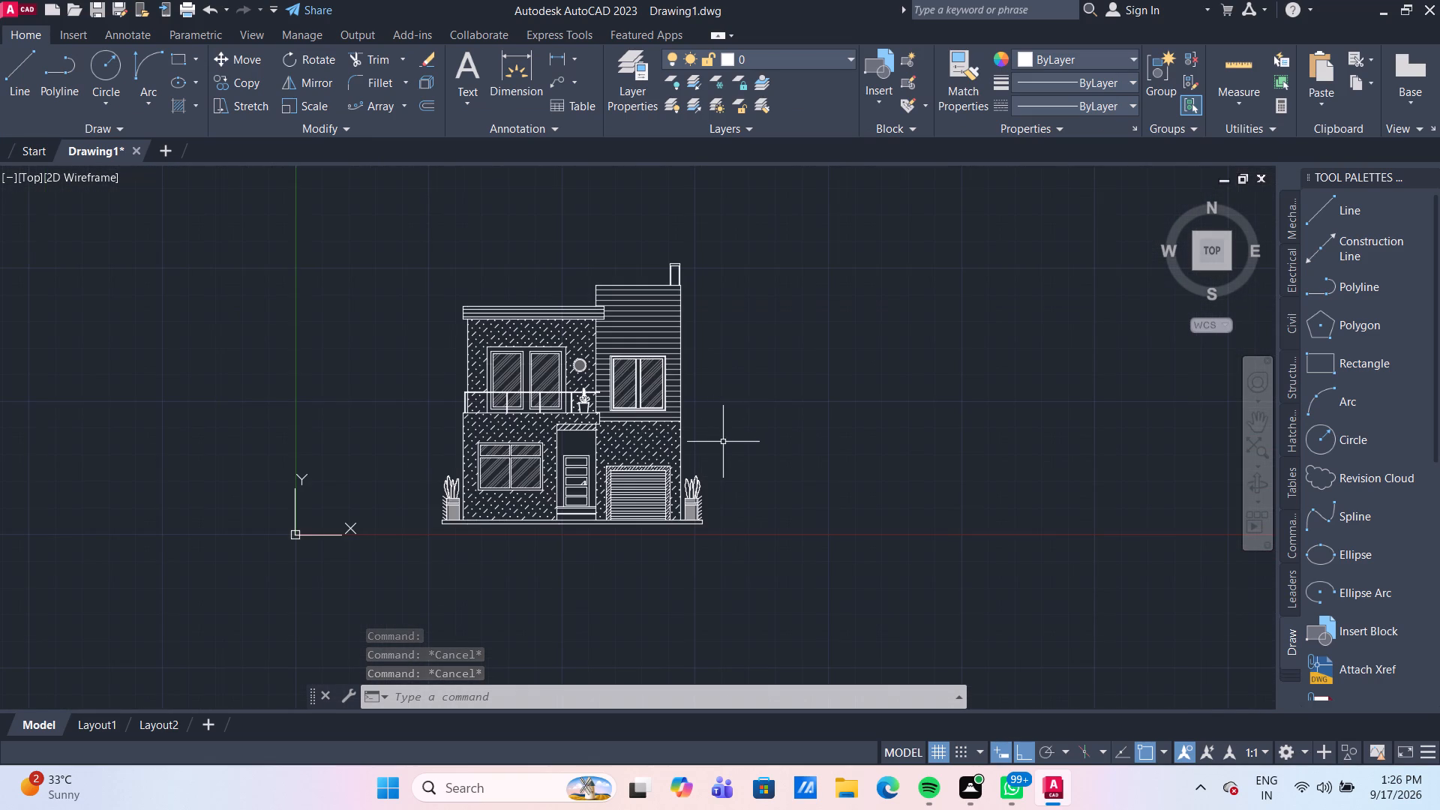
pyautogui.scroll(1, 725, 442)
pyautogui.moveTo(725, 442); pyautogui.dragTo(725, 424, button='middle')
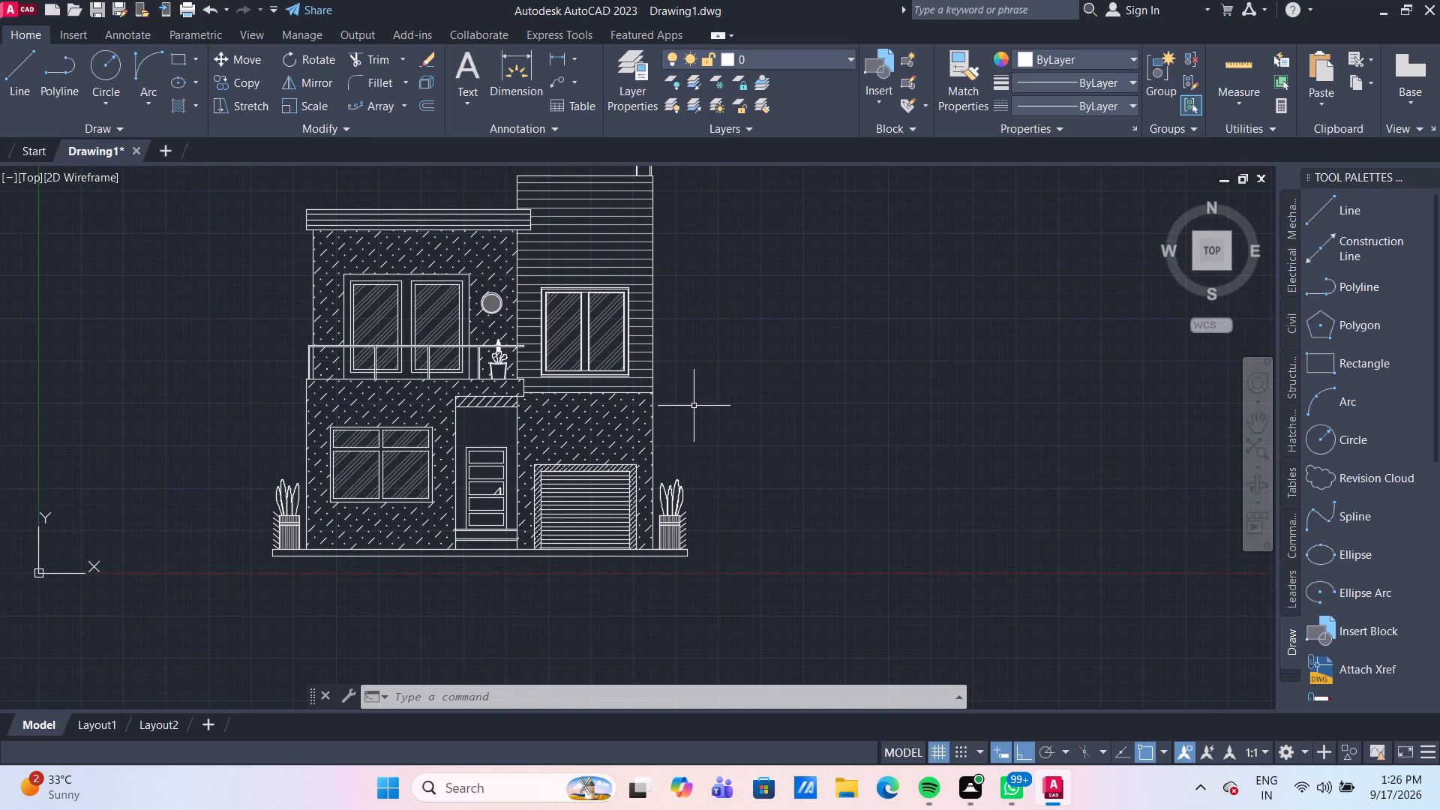
pyautogui.scroll(1, 694, 406)
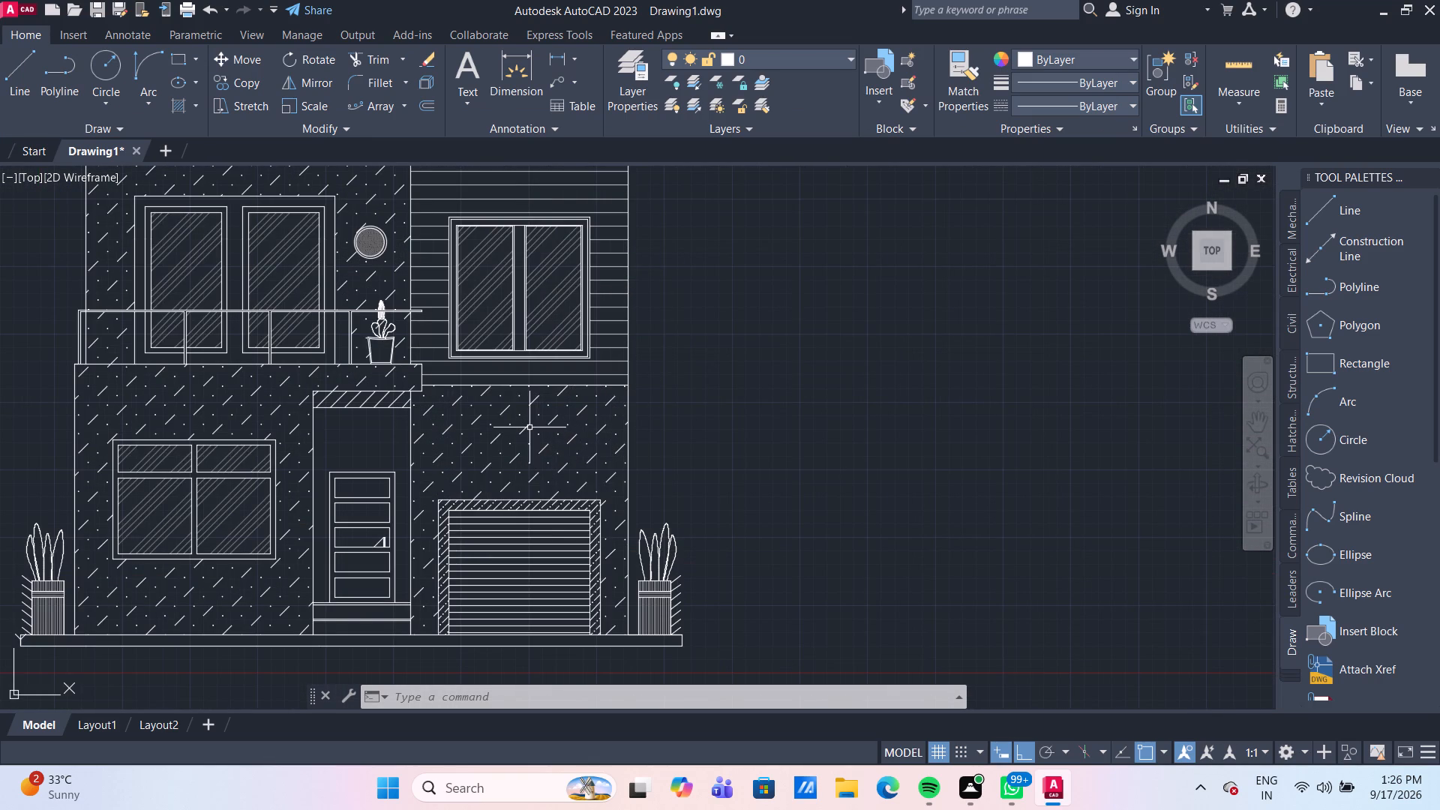
pyautogui.click(528, 427)
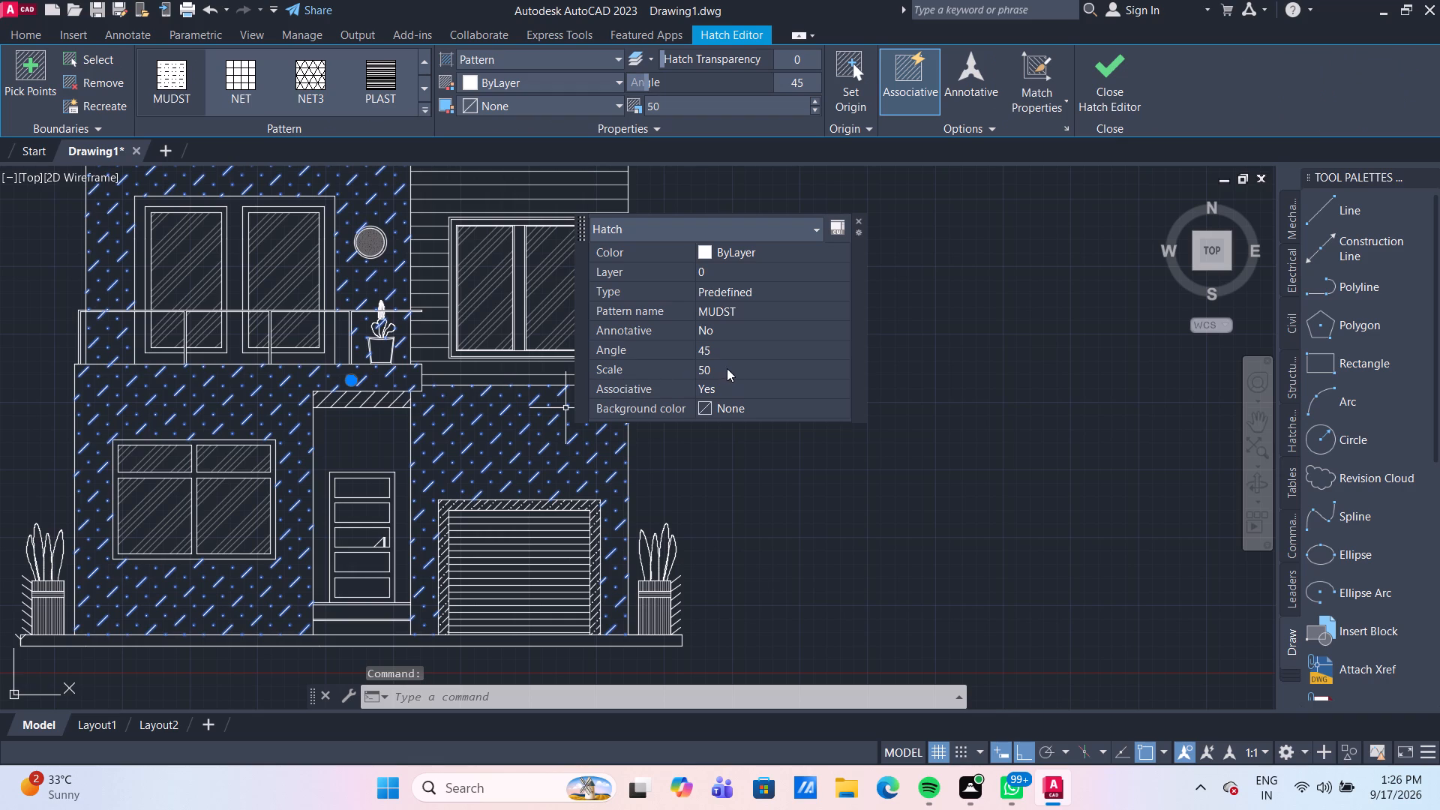
pyautogui.click(727, 368)
pyautogui.write('60')
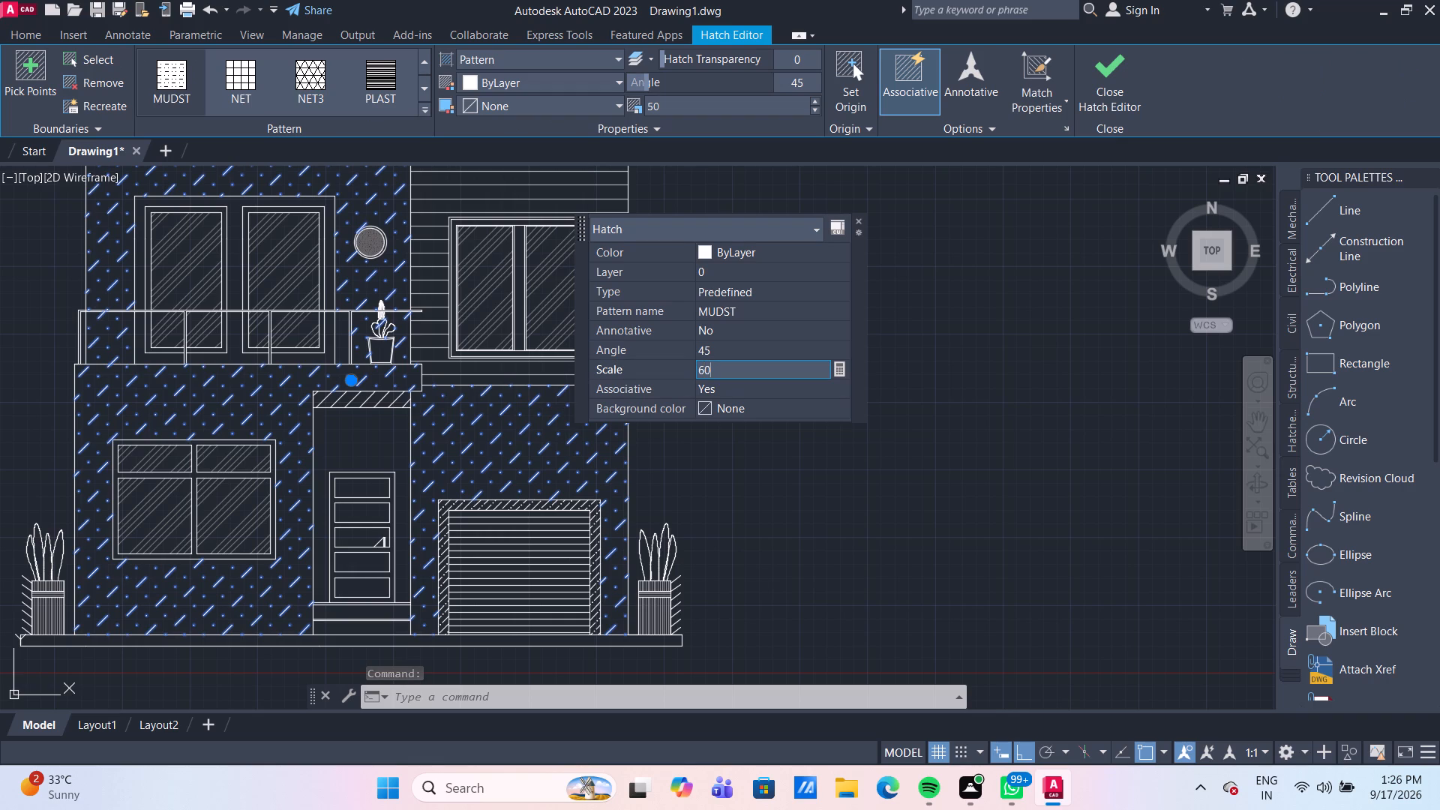
pyautogui.press('Return')
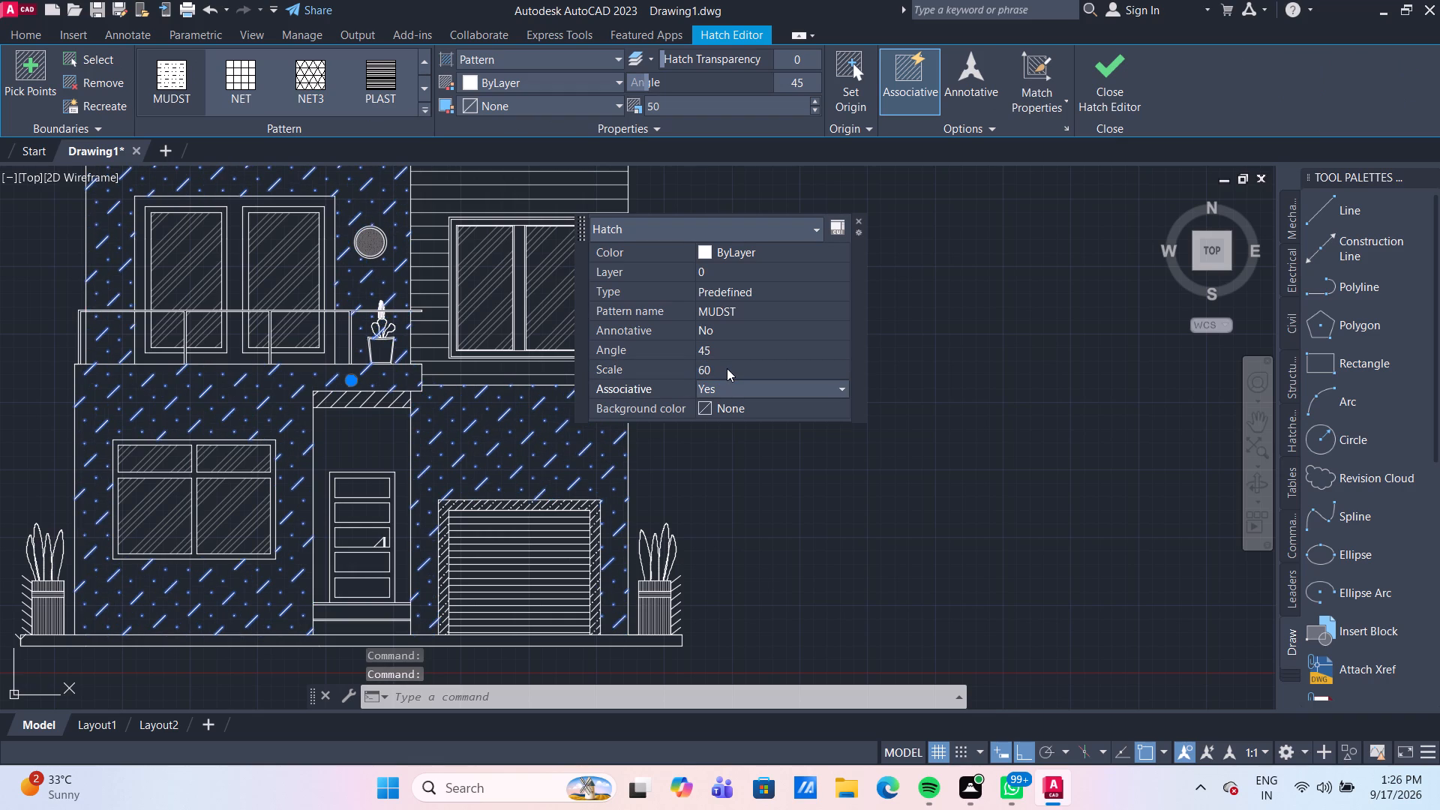
pyautogui.scroll(-1, 792, 446)
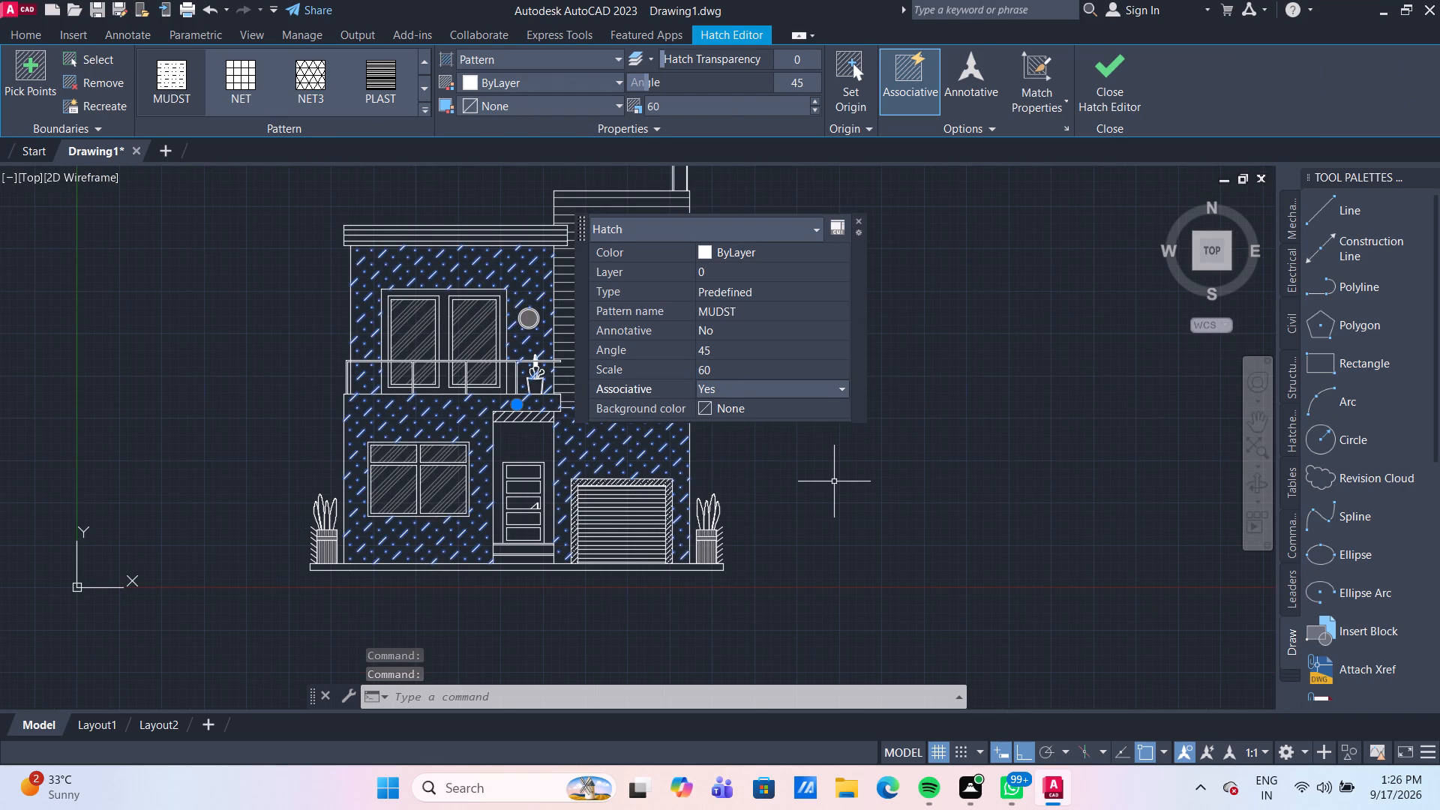
pyautogui.press('Escape')
pyautogui.scroll(-1, 834, 481)
pyautogui.moveTo(855, 490); pyautogui.dragTo(733, 438, button='middle')
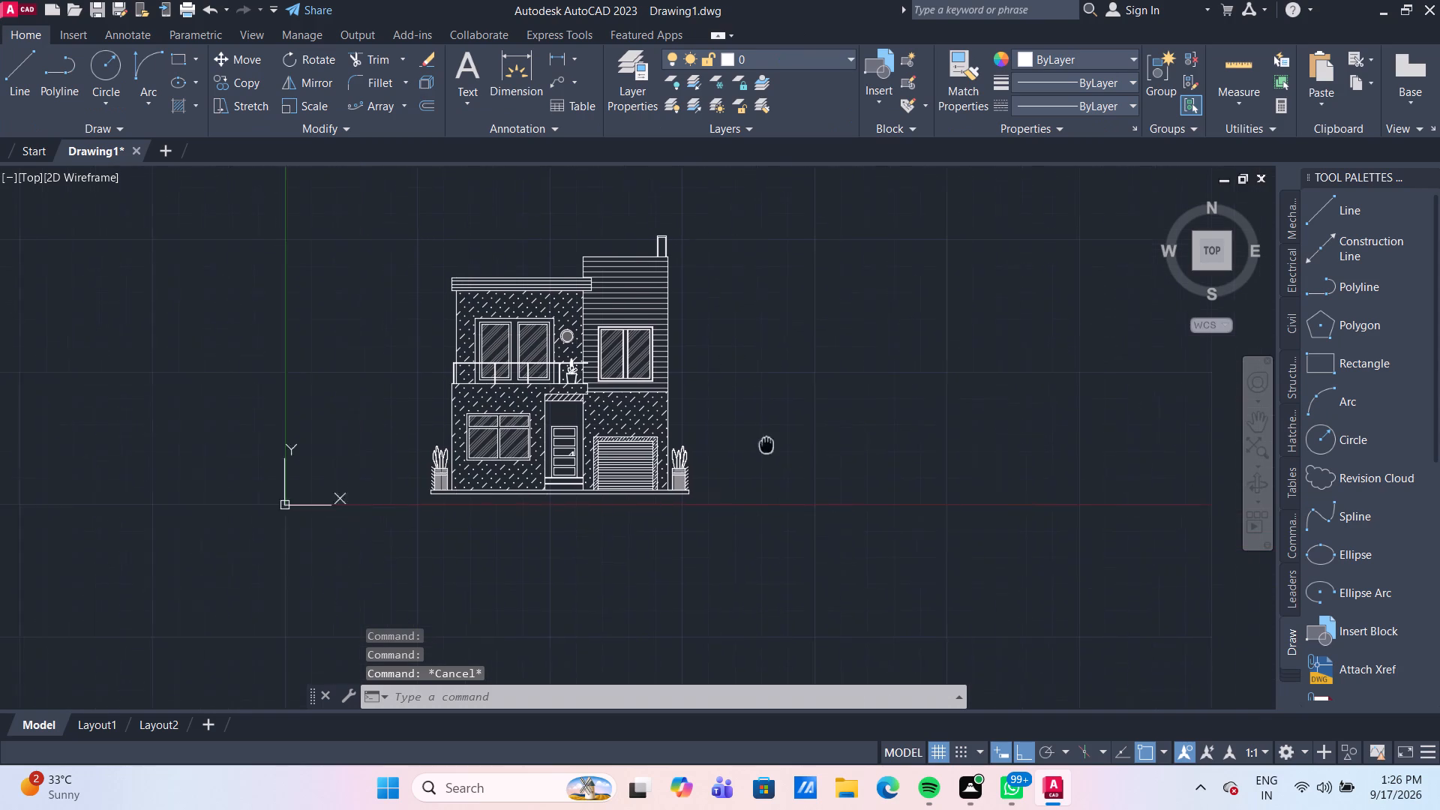
pyautogui.moveTo(733, 438); pyautogui.dragTo(731, 437, button='middle')
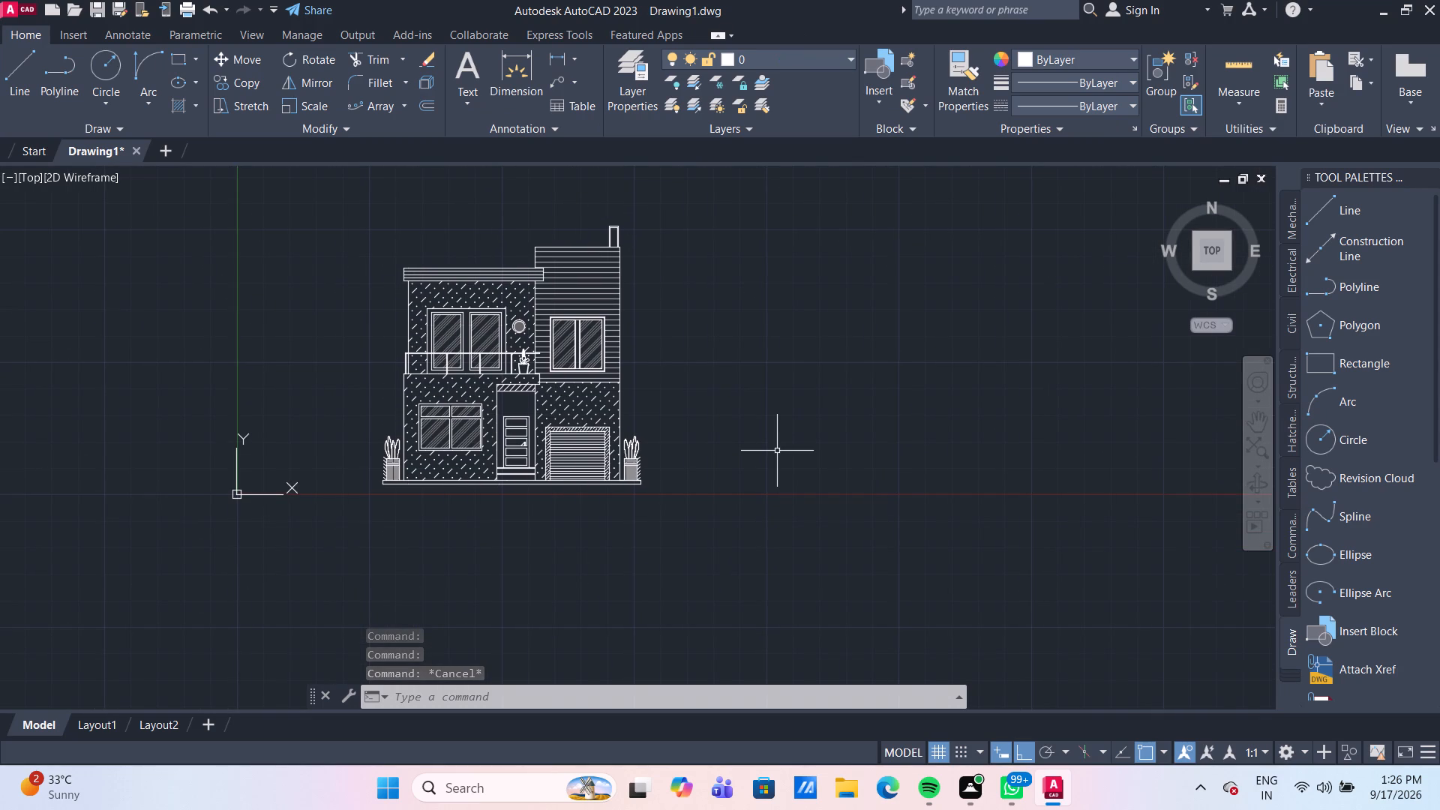
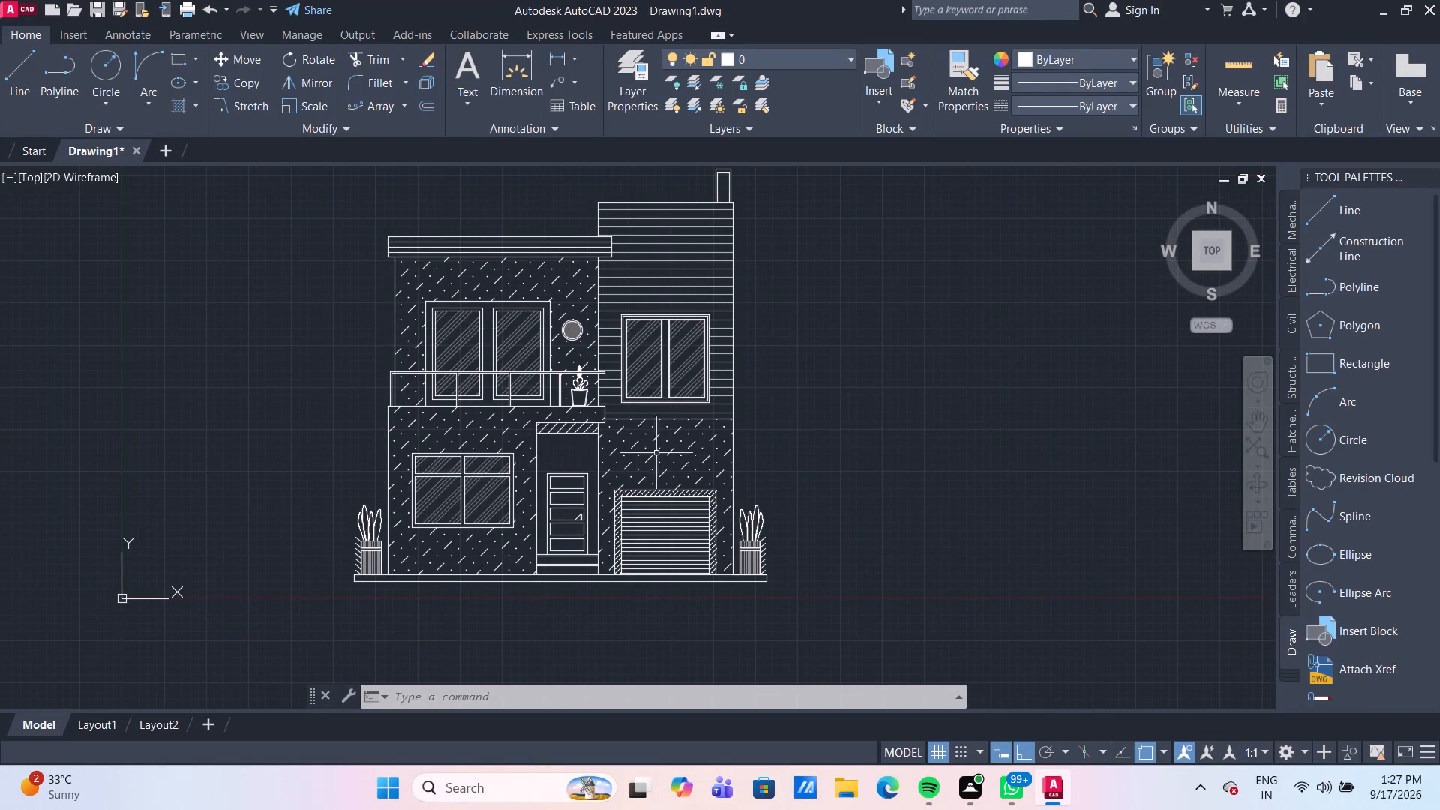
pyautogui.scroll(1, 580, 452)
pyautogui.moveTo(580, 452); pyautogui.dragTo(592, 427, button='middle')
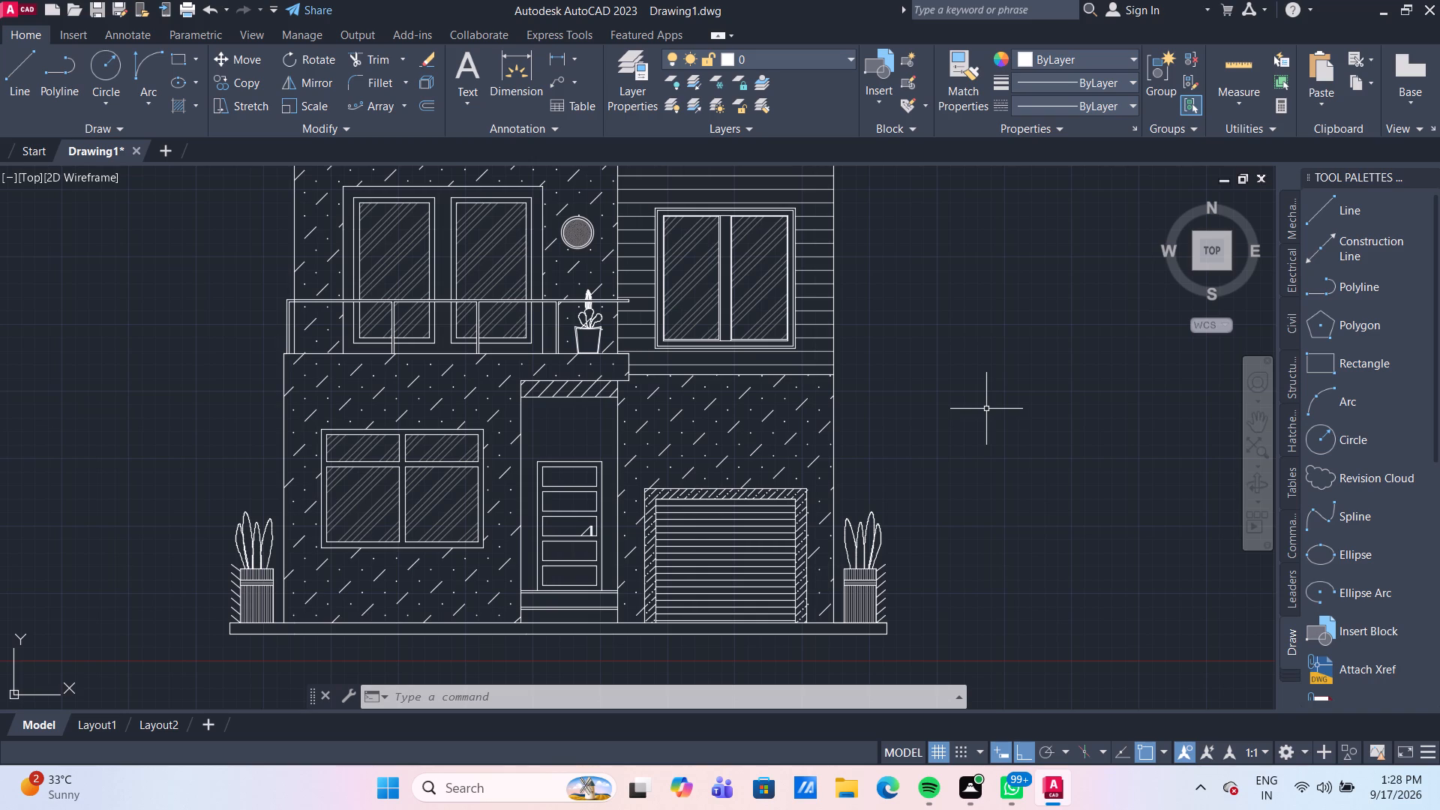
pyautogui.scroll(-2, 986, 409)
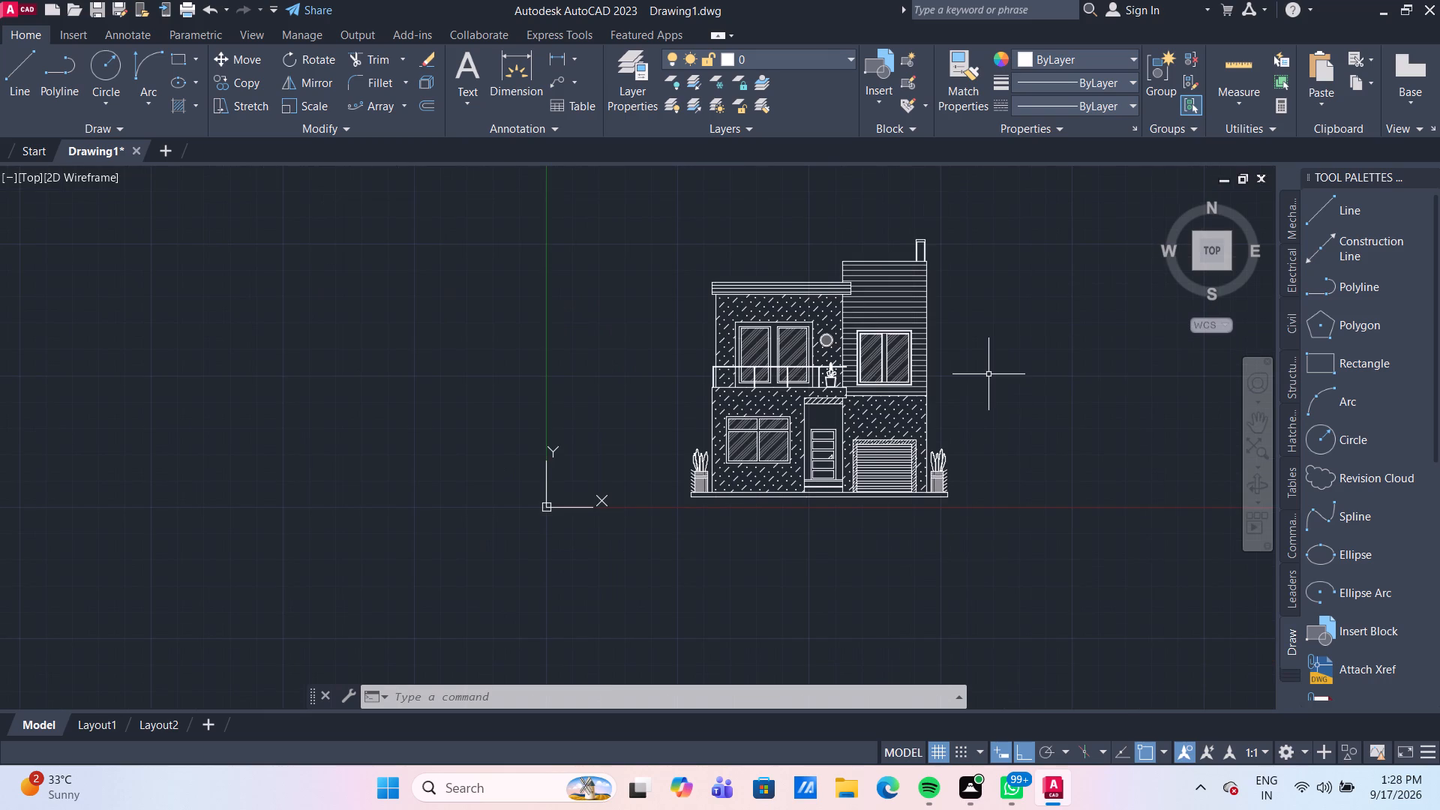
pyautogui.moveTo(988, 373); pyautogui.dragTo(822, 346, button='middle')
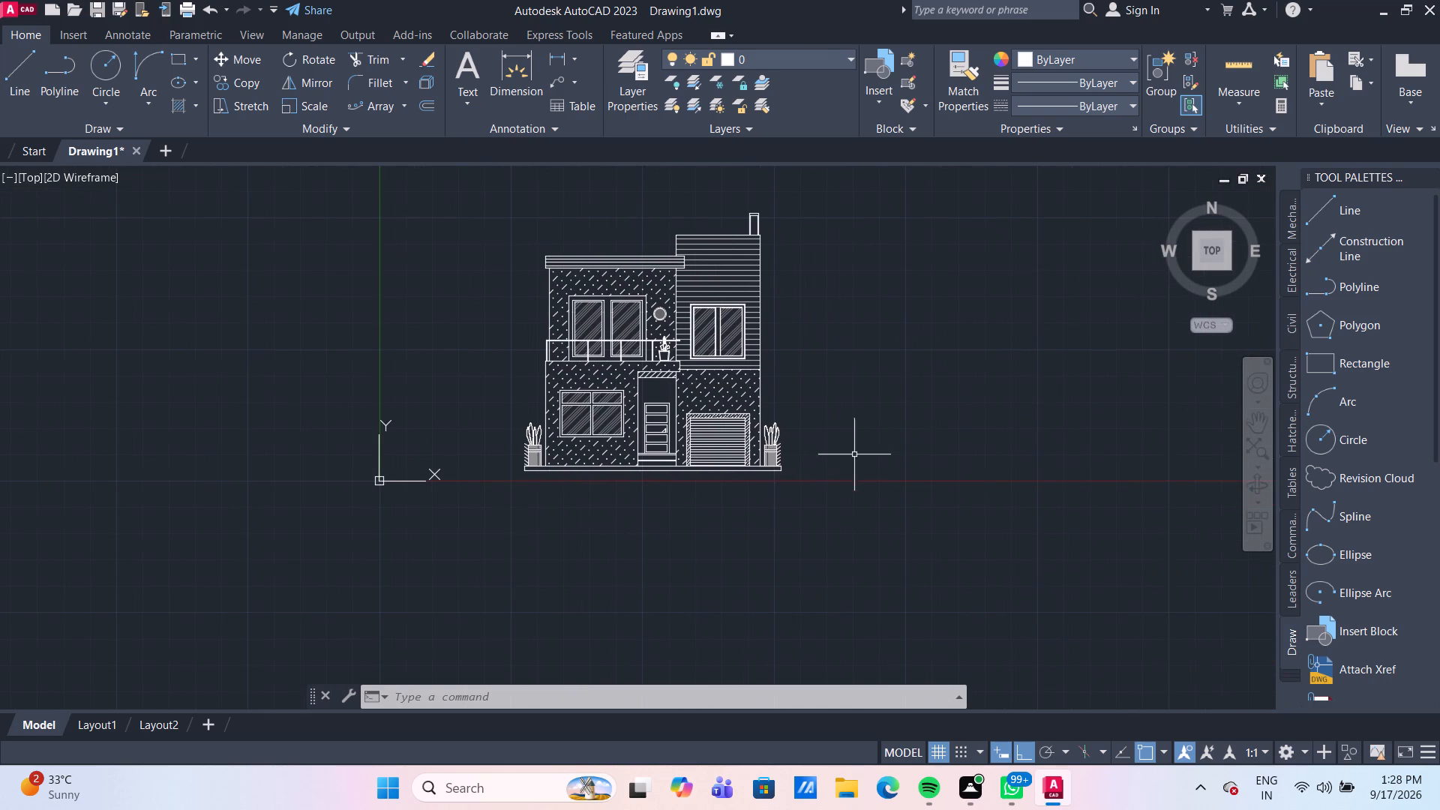
# Turn off command log recording with the LOGFILEOFF command.
pyautogui.click(679, 701)
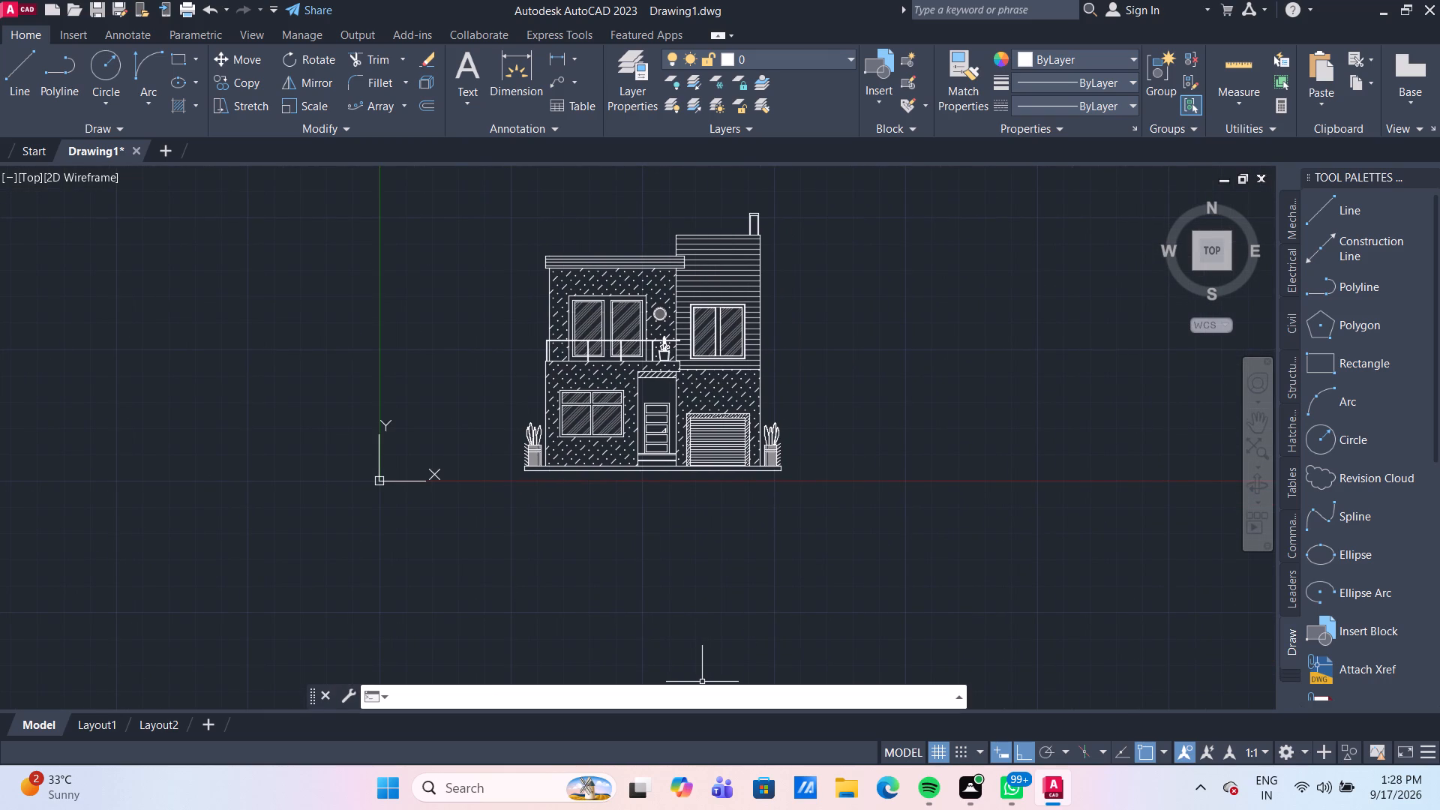
pyautogui.write('LOG')
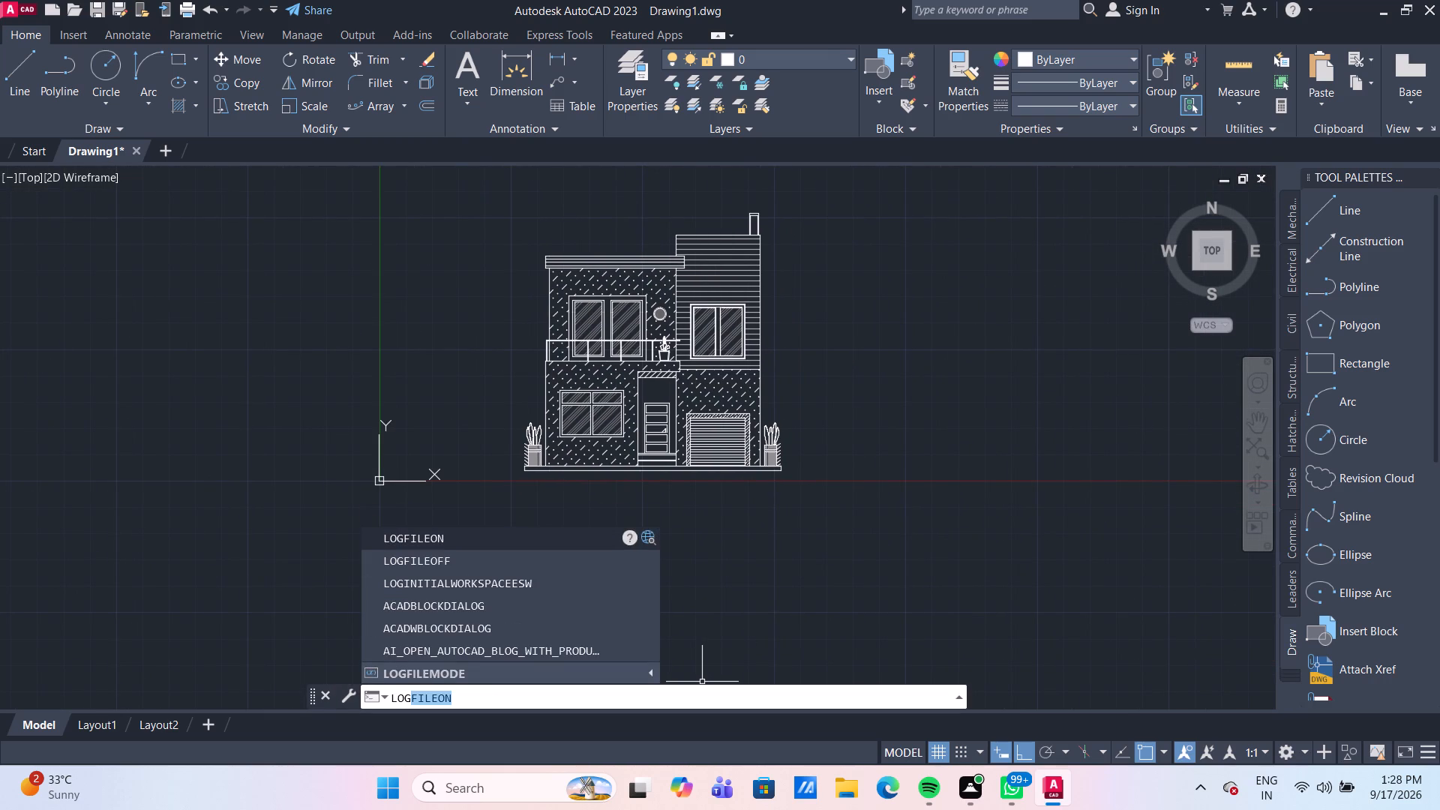
pyautogui.click(583, 558)
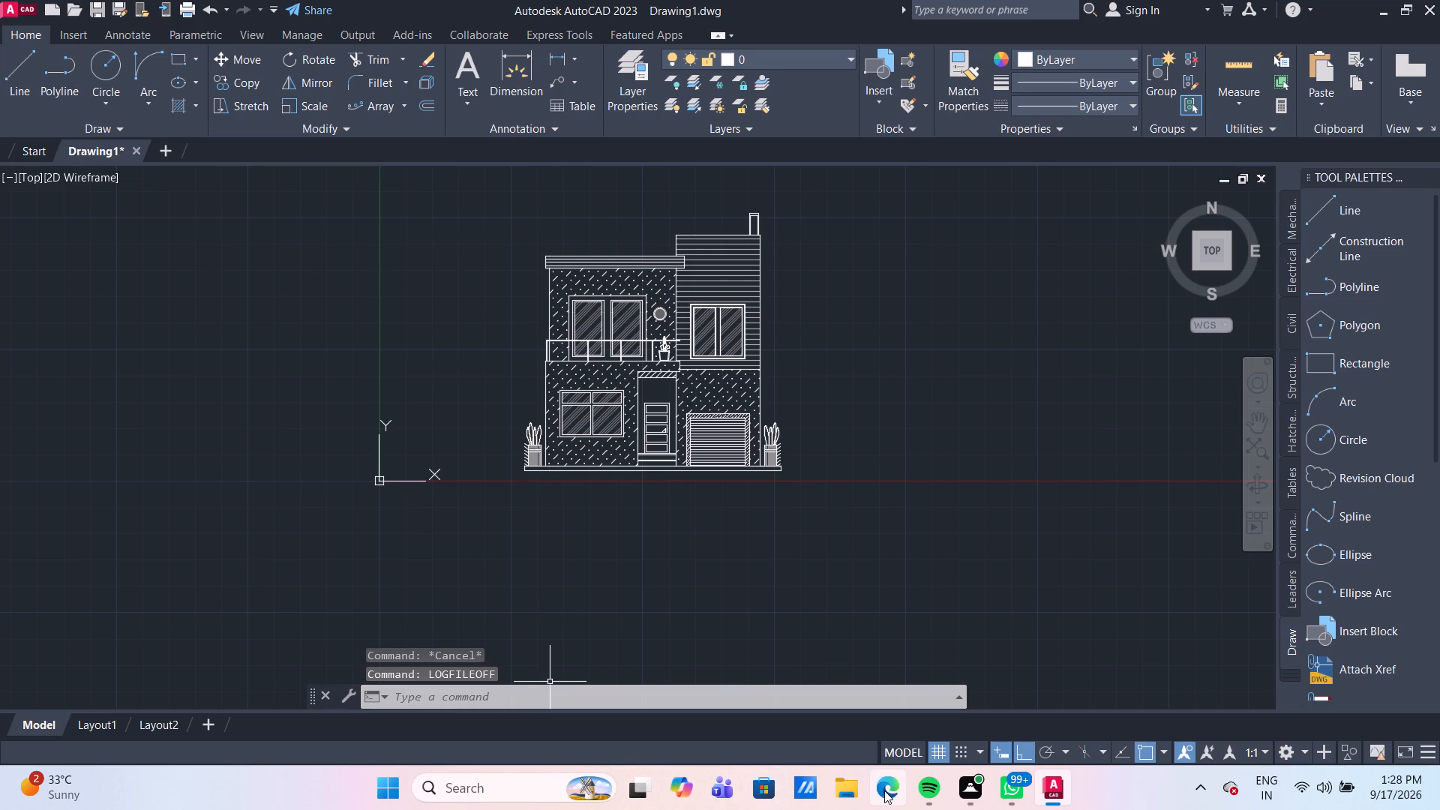
# Check the Downloads folder in File Explorer and return to the AutoCAD drawing.
pyautogui.click(862, 783)
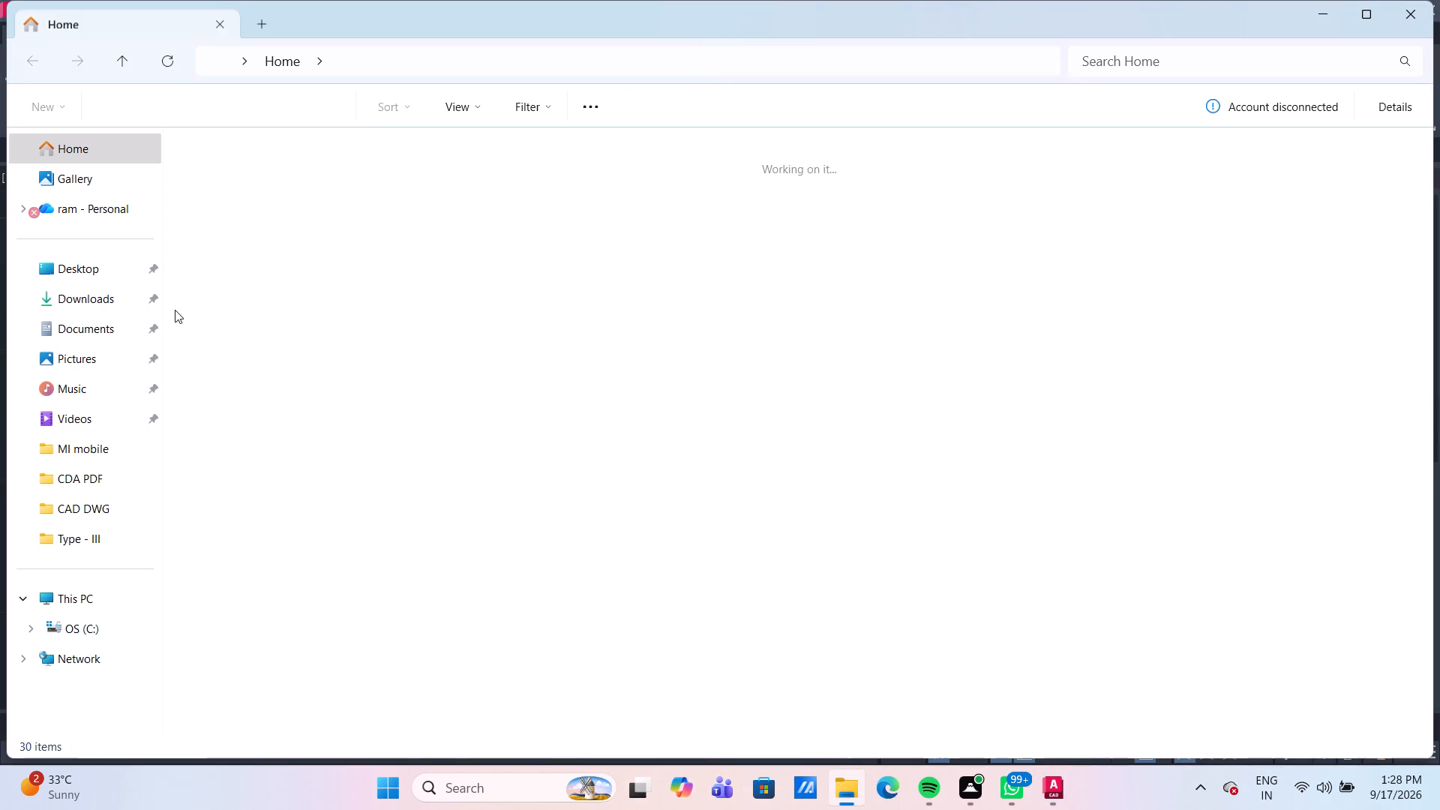
pyautogui.click(58, 310)
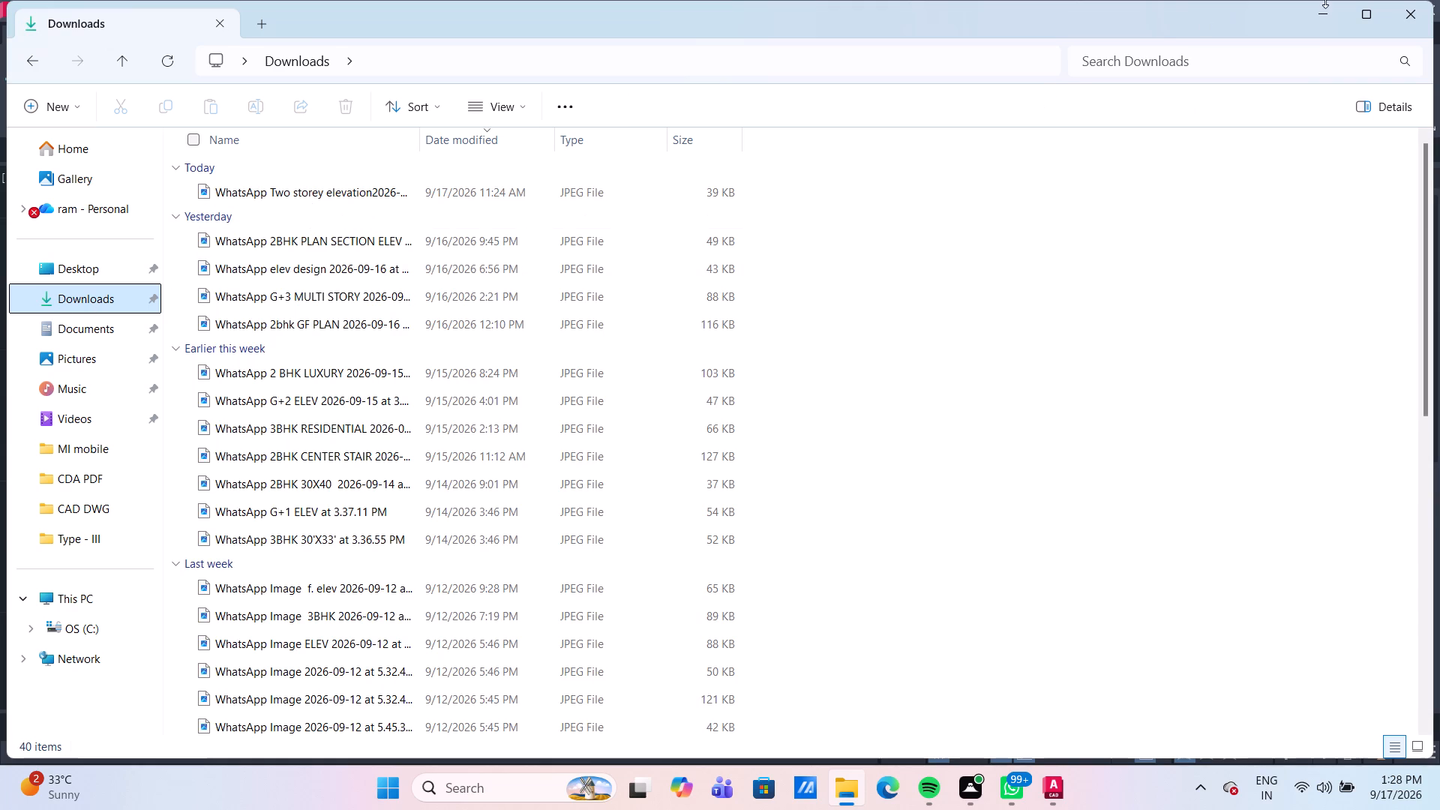
pyautogui.click(1331, 19)
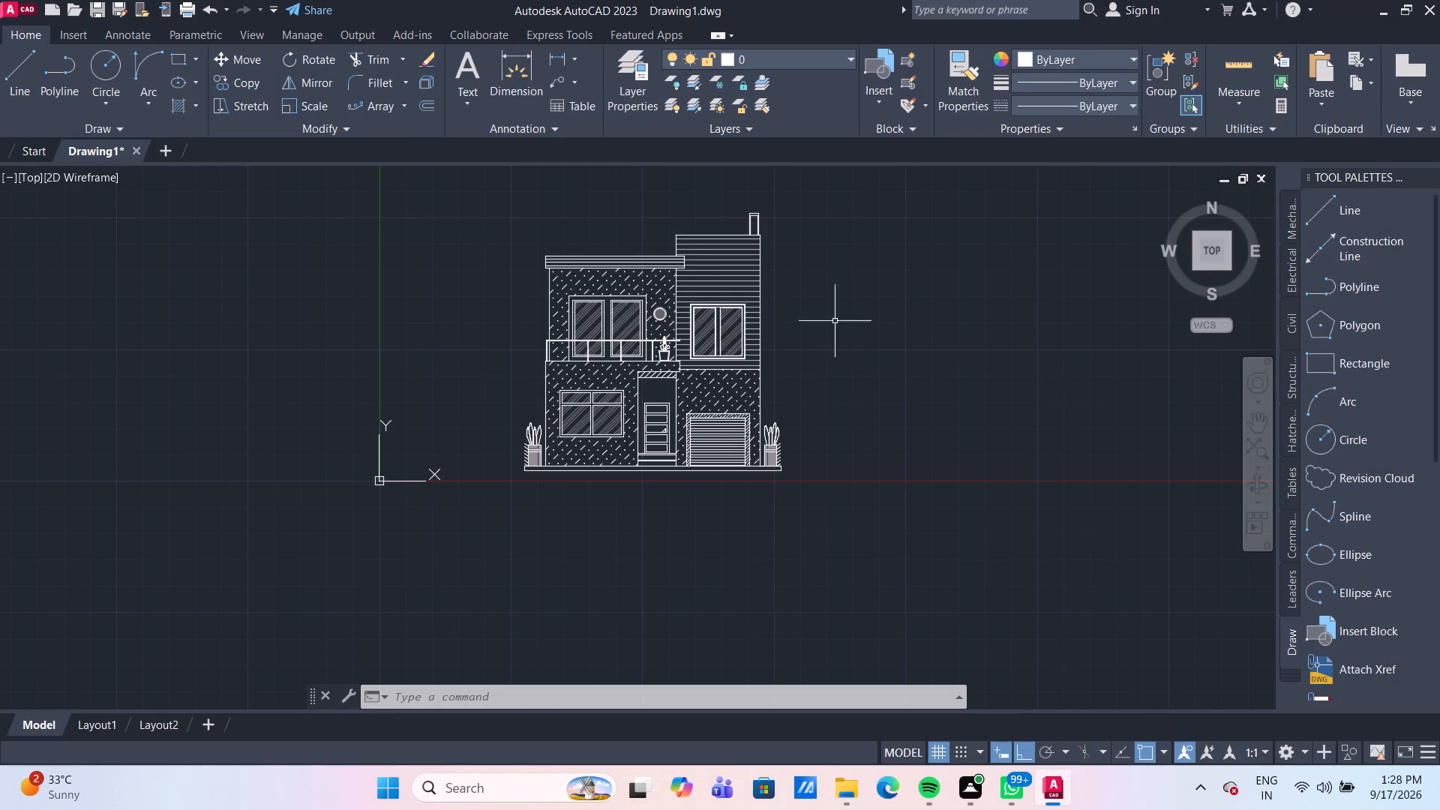
# Start a plot of the model with the DWG To PDF.pc3 plotter and ISO A4 (297.00 x 210.00 MM) paper.
pyautogui.moveTo(523, 688); pyautogui.dragTo(538, 691)
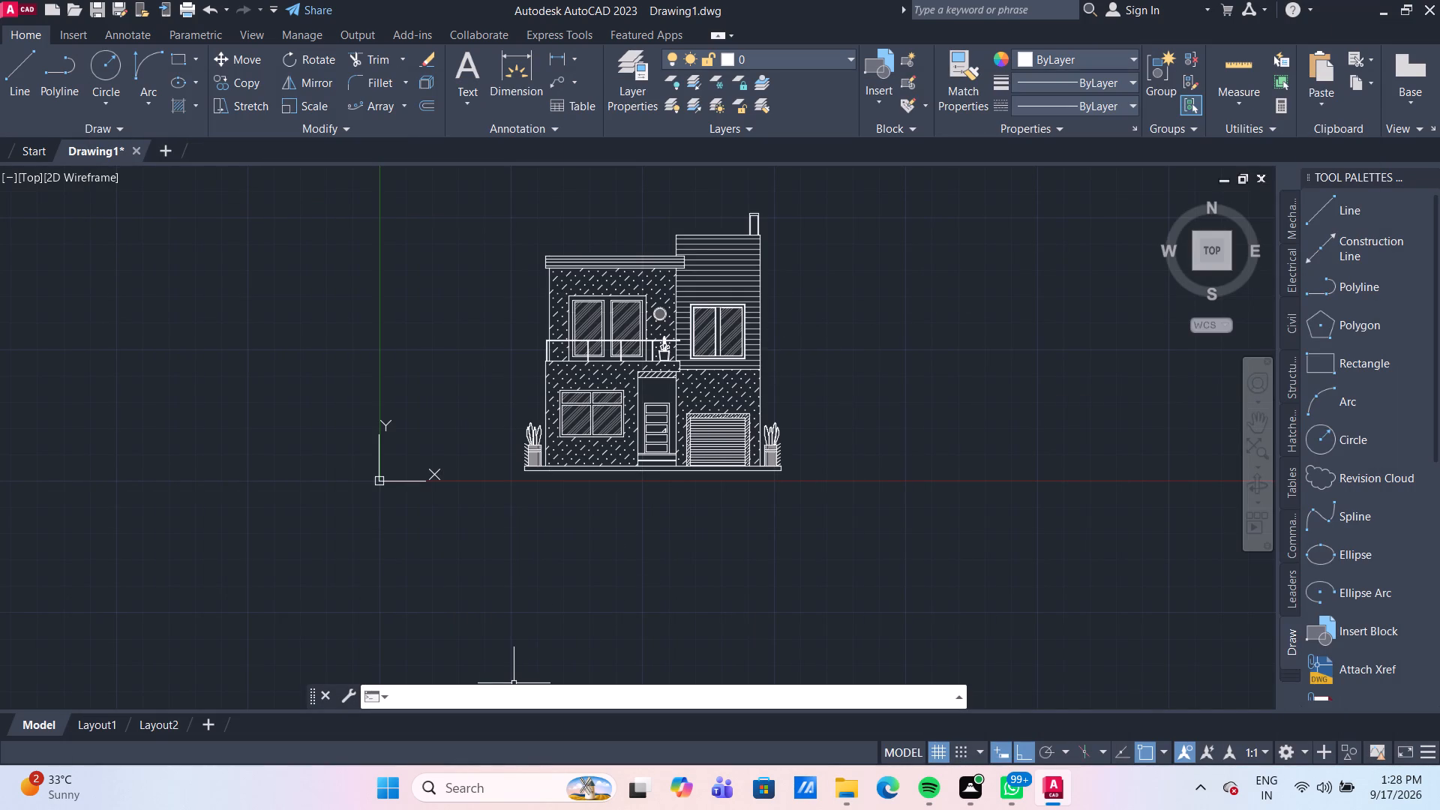
pyautogui.write('PLOT')
pyautogui.press('Return')
pyautogui.click(669, 250)
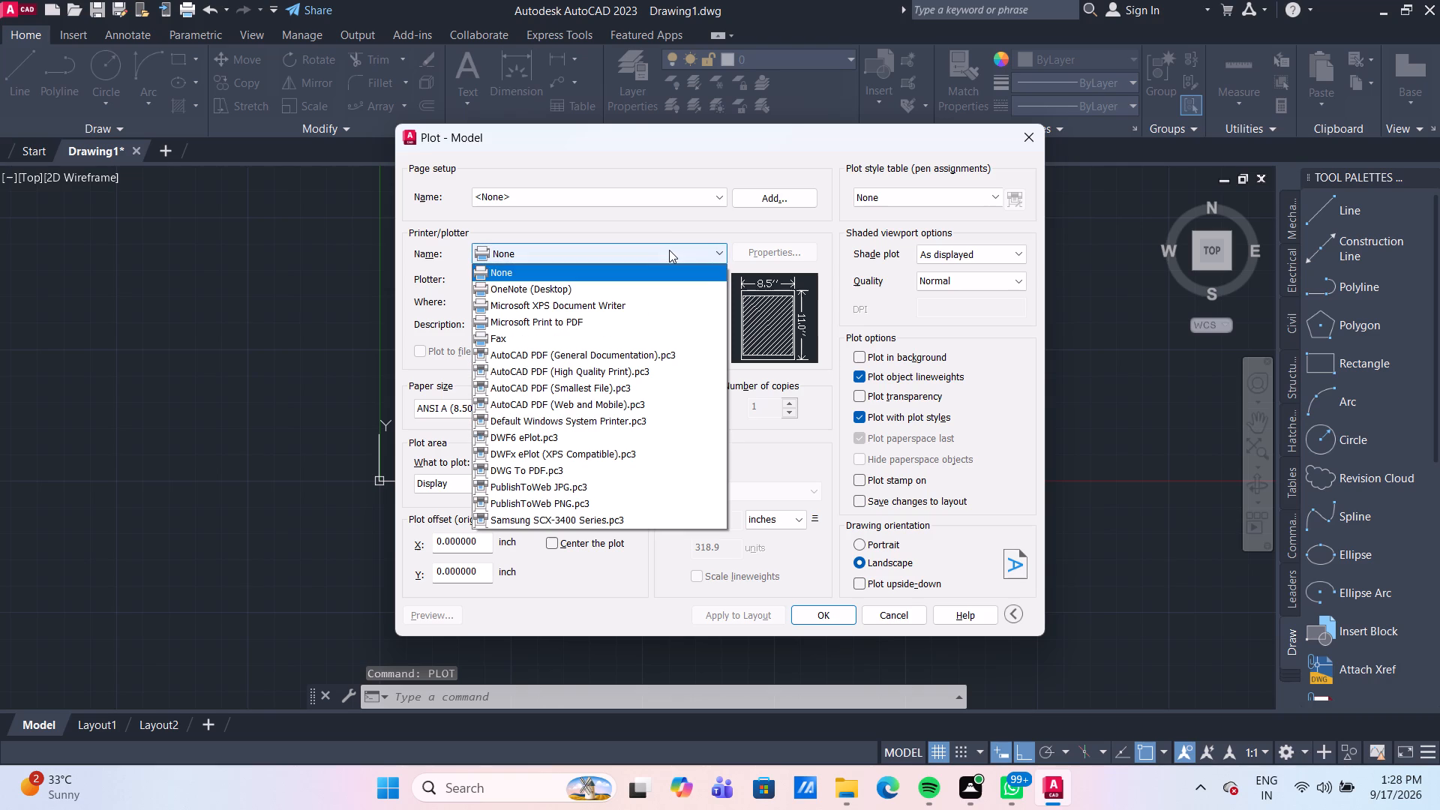
pyautogui.click(616, 472)
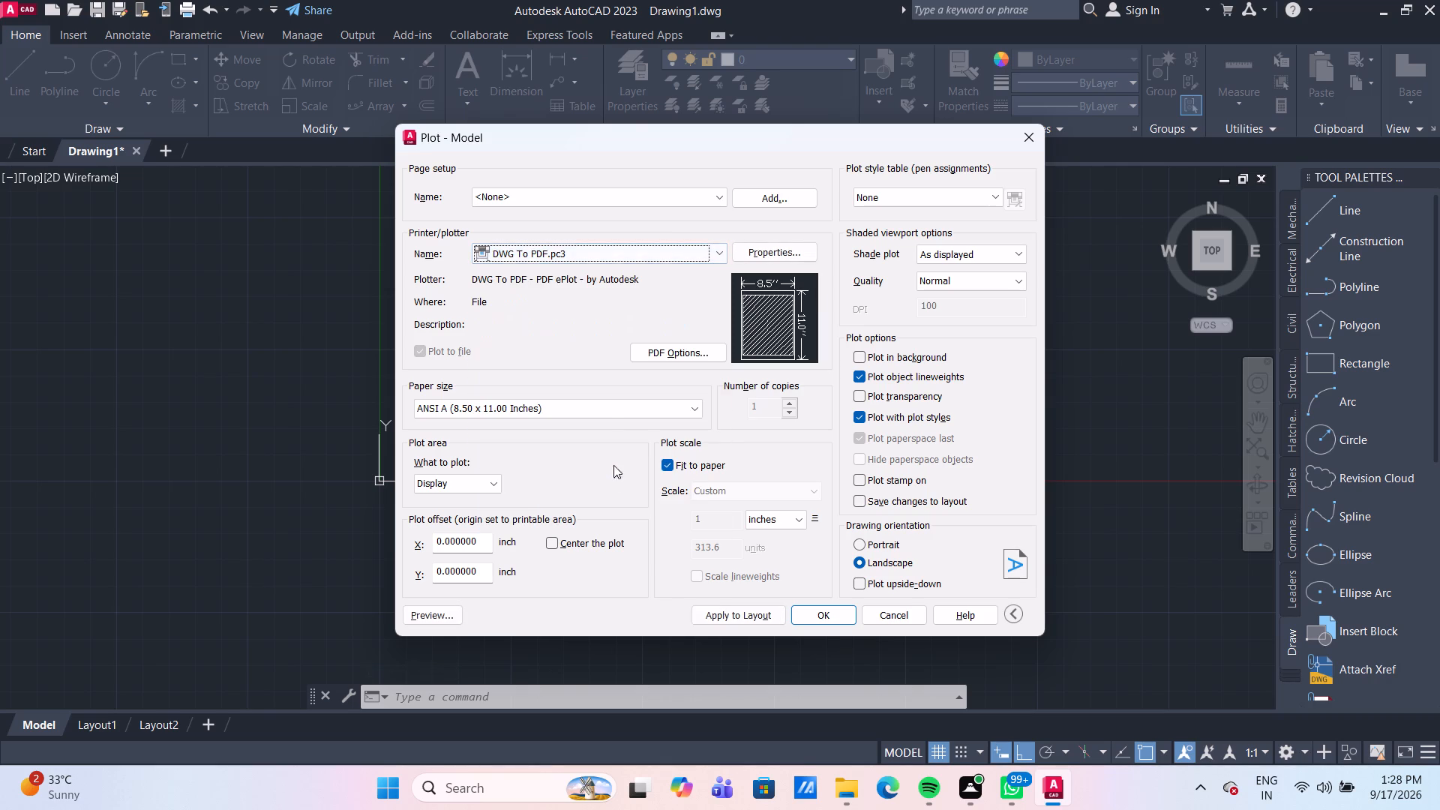
pyautogui.click(602, 410)
pyautogui.scroll(-14, 592, 432)
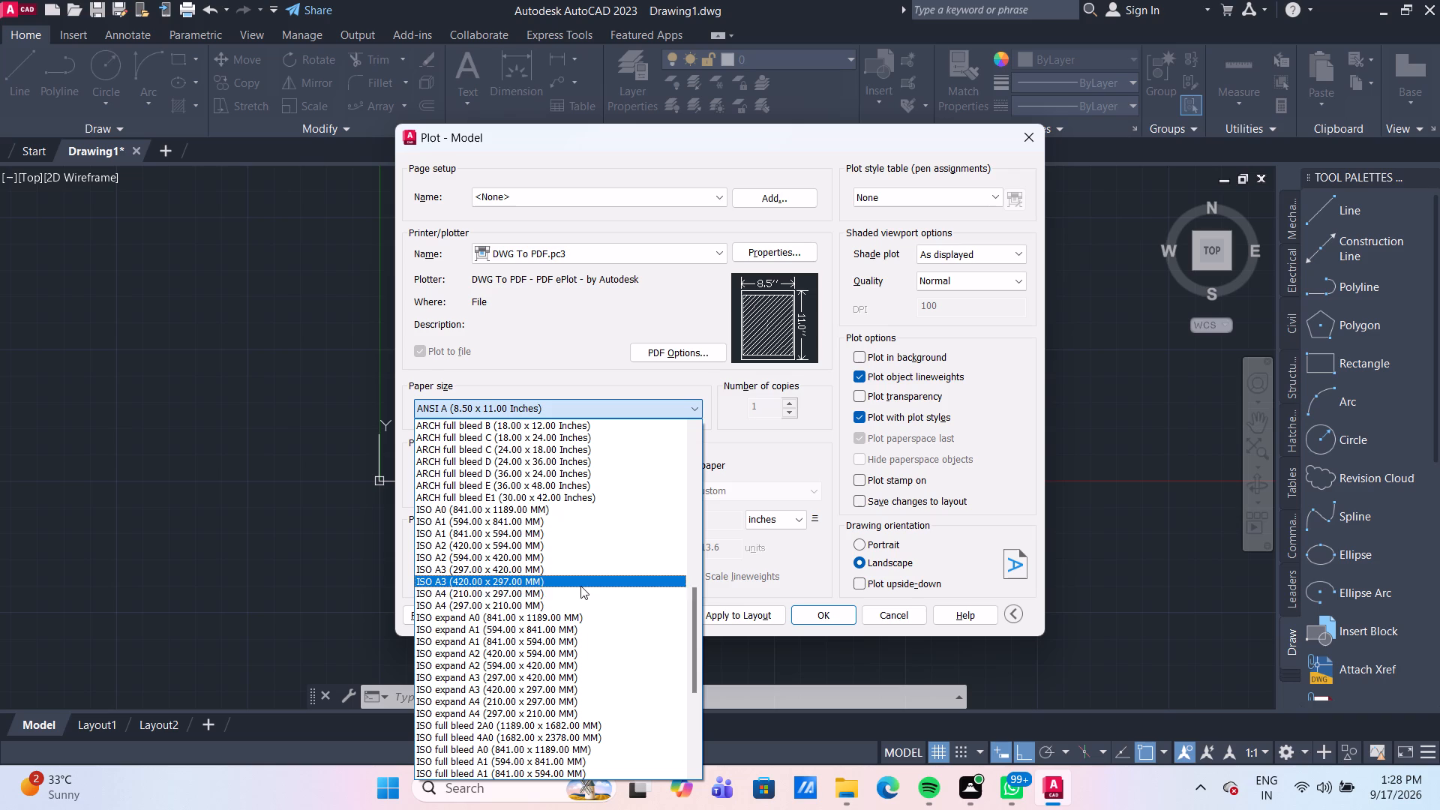
pyautogui.click(577, 604)
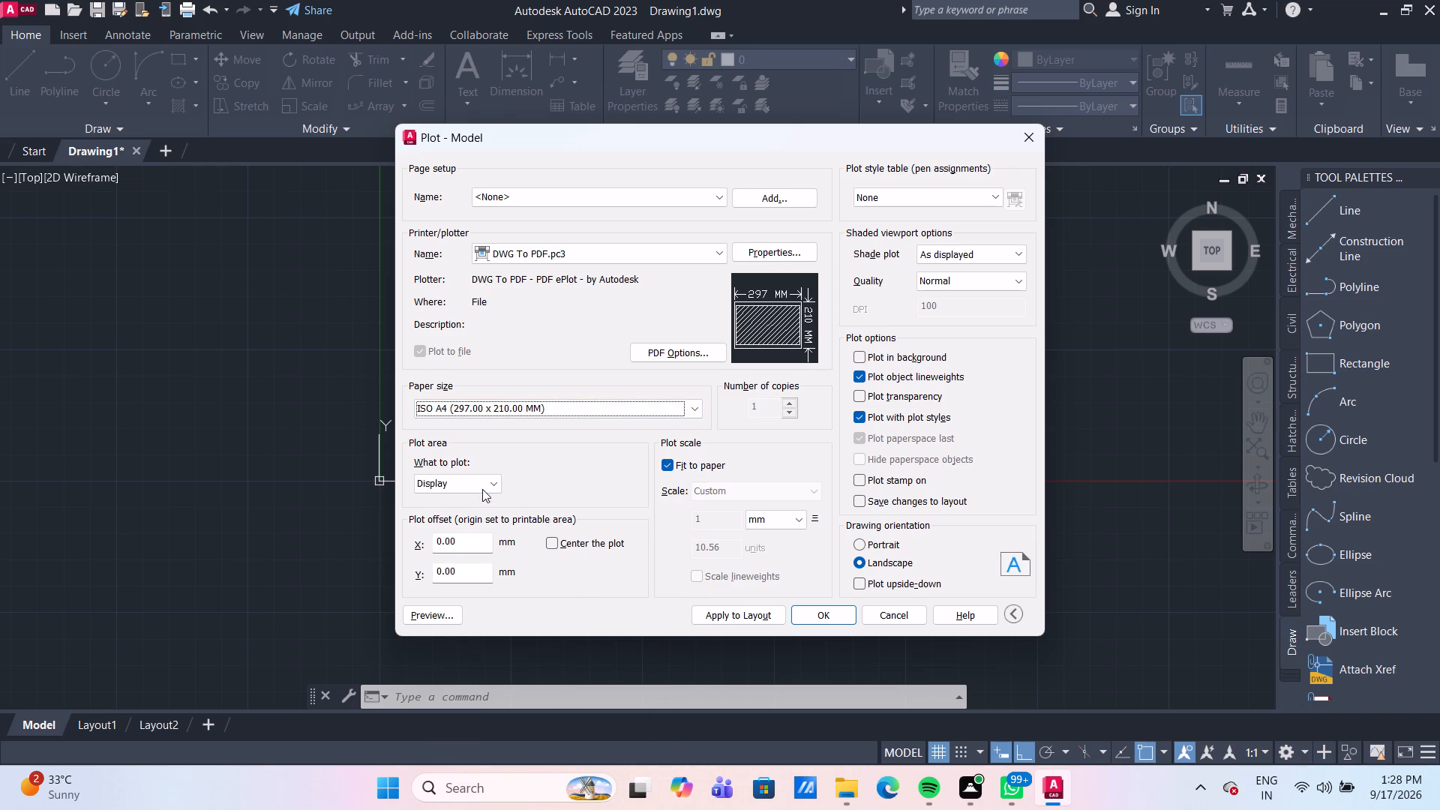
# Set the plot area to a window around the whole house elevation and center the plot.
pyautogui.click(482, 488)
pyautogui.click(475, 536)
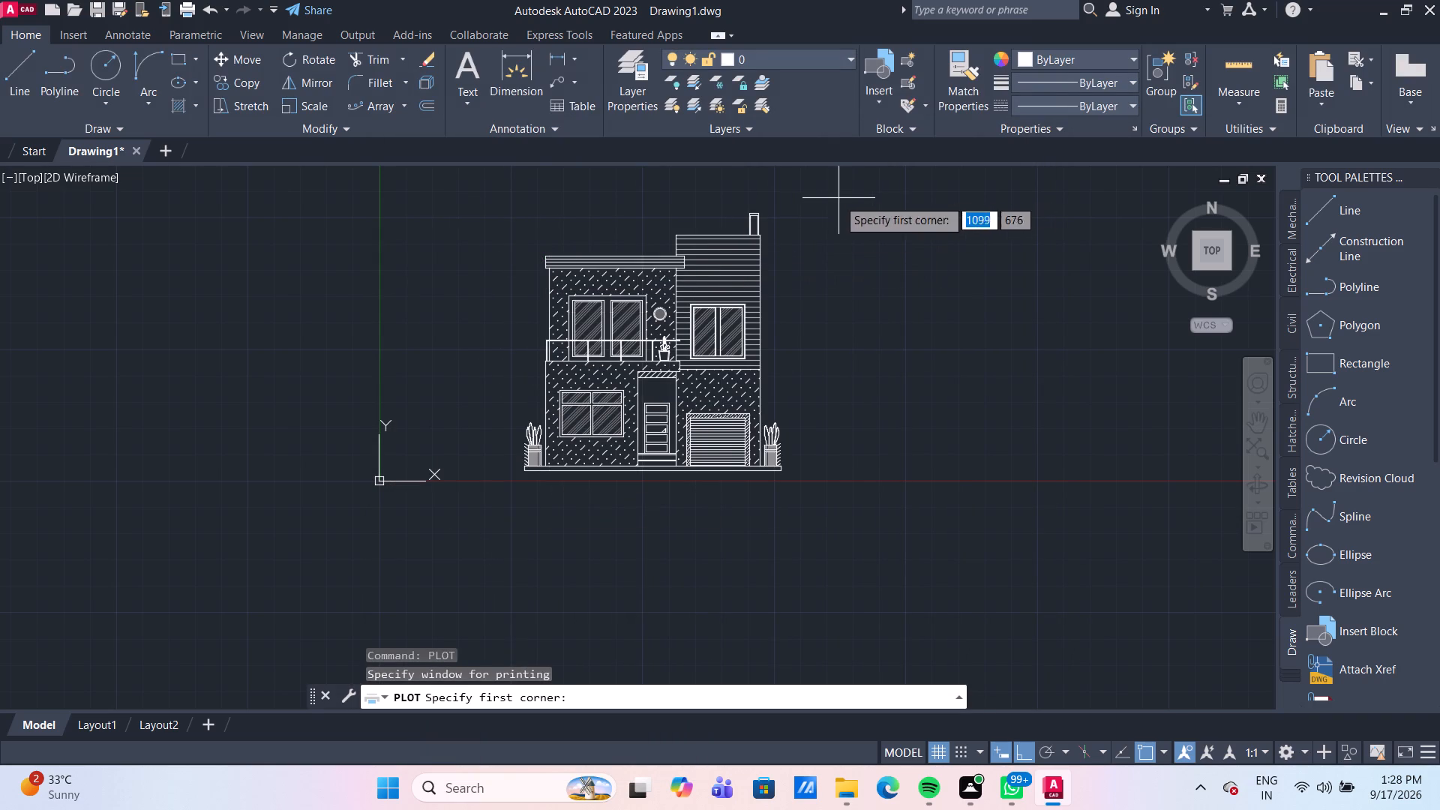
pyautogui.click(505, 199)
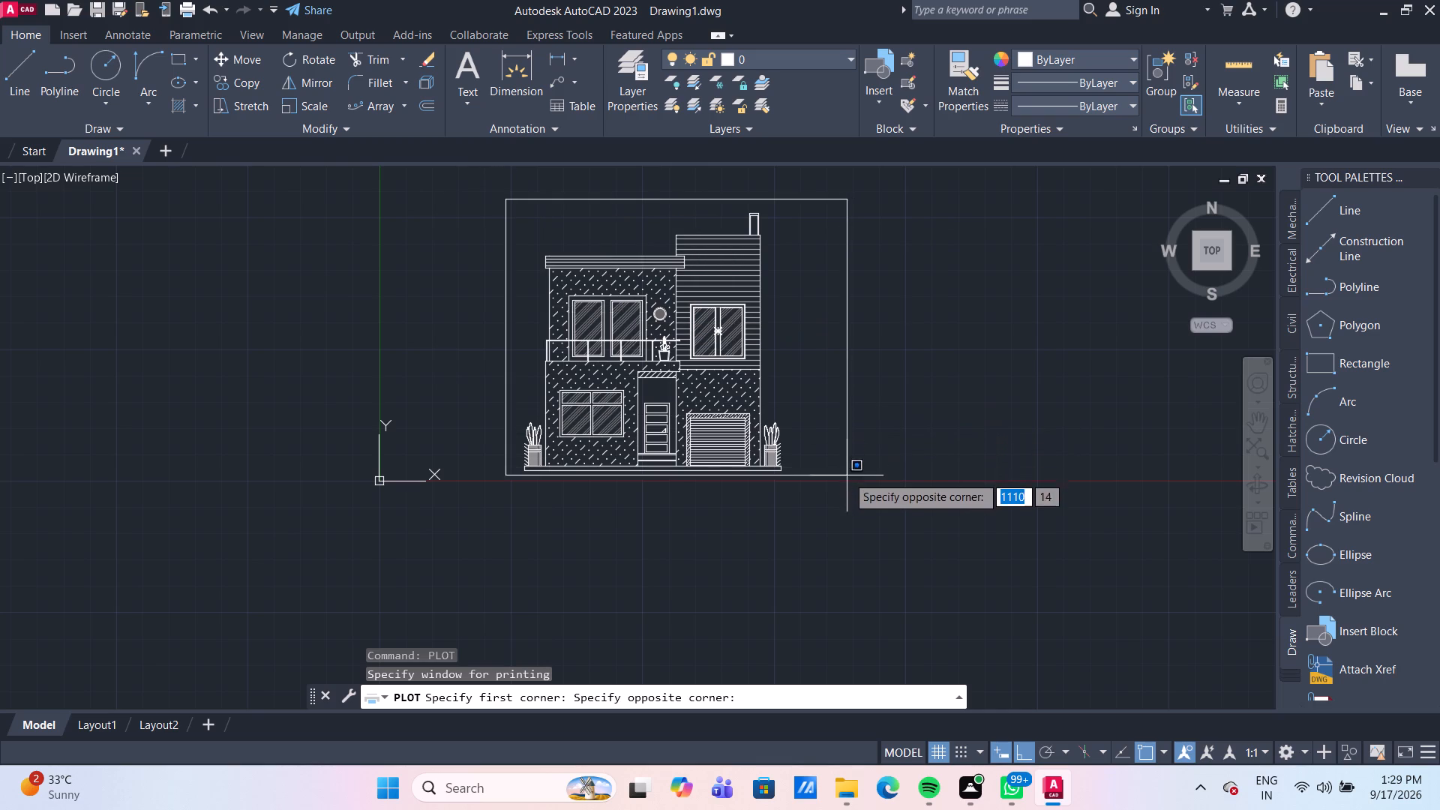
pyautogui.click(798, 485)
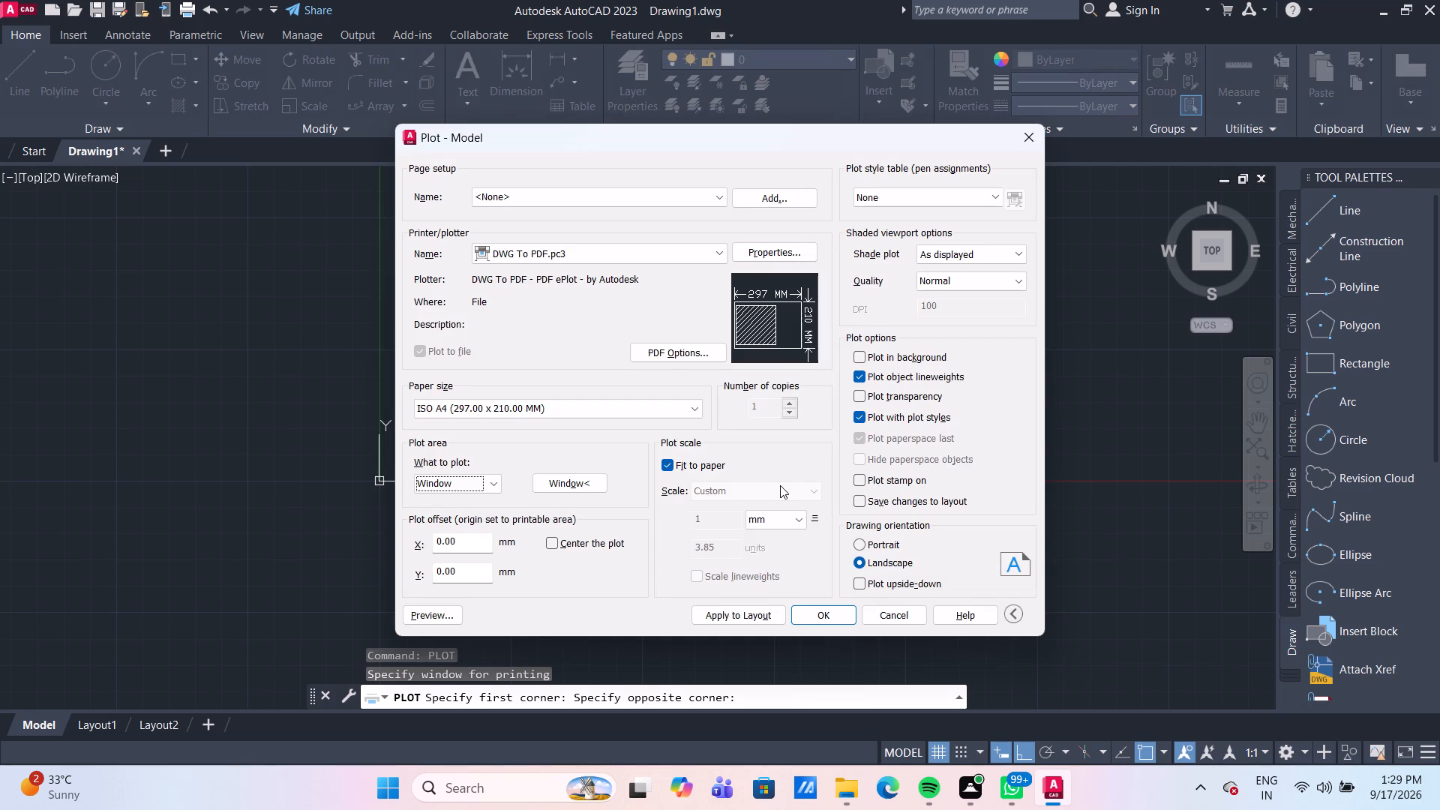
pyautogui.click(550, 545)
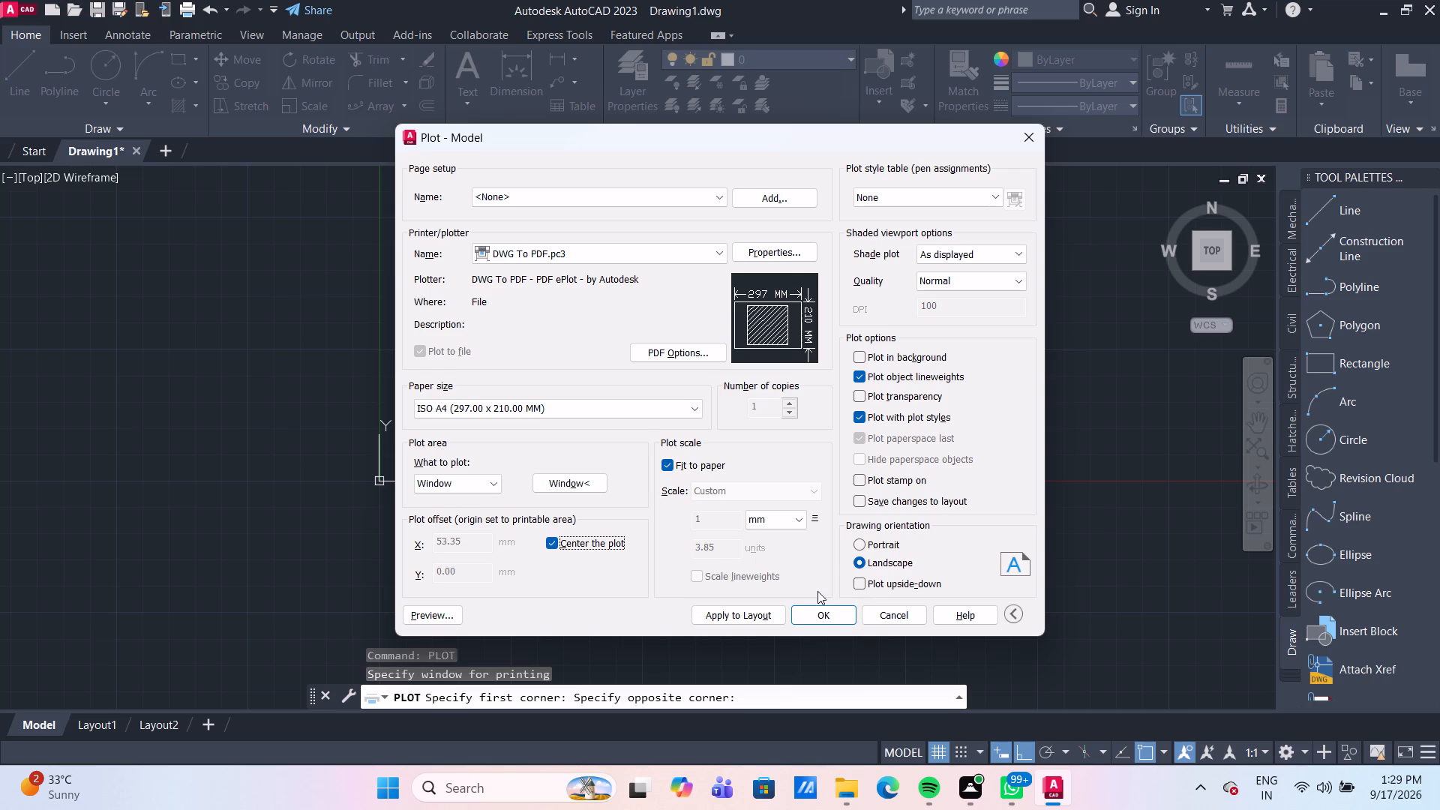
# Plot the elevation to a PDF named TWO STOREY ELEVATION in the CDA PDF folder on the Desktop.
pyautogui.click(827, 618)
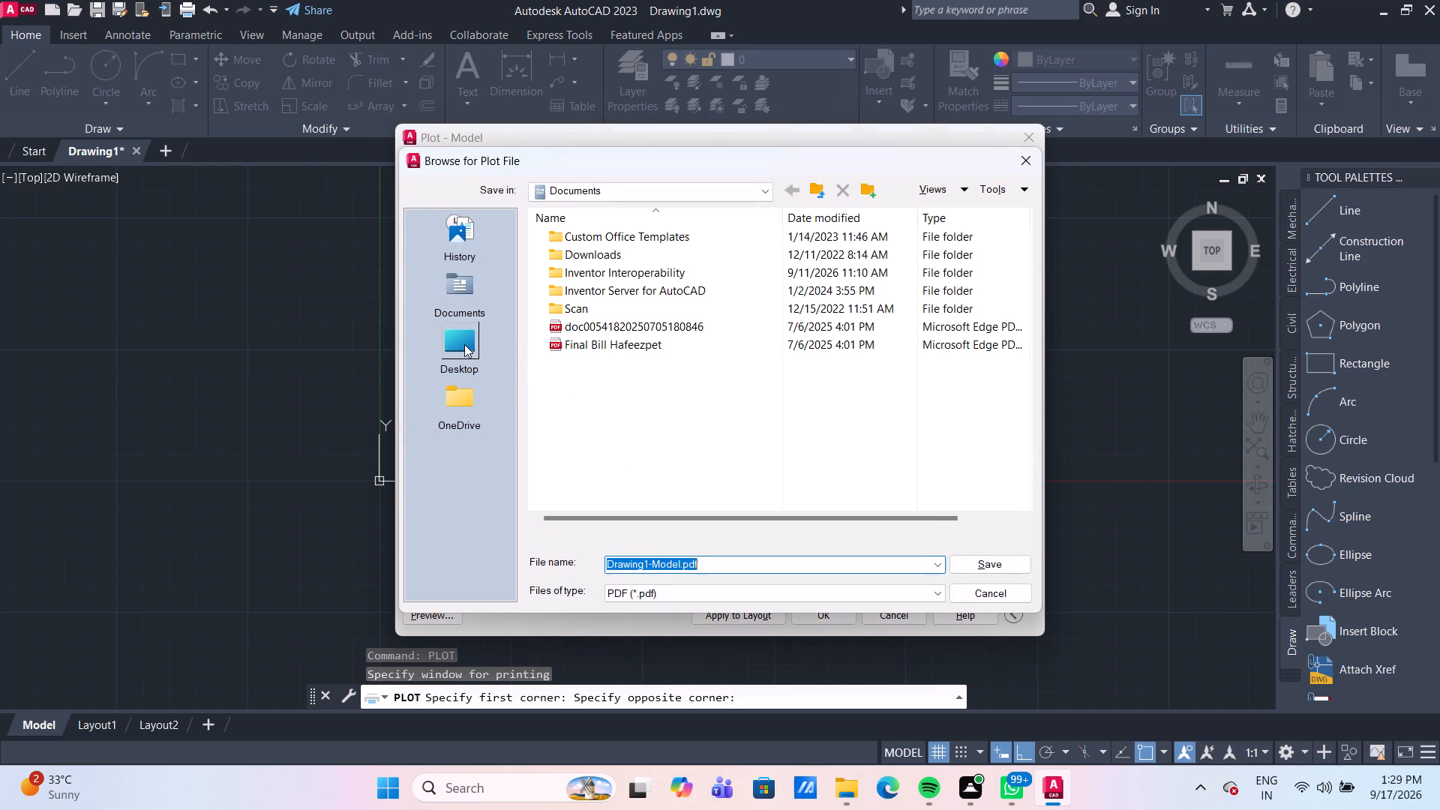
pyautogui.click(463, 344)
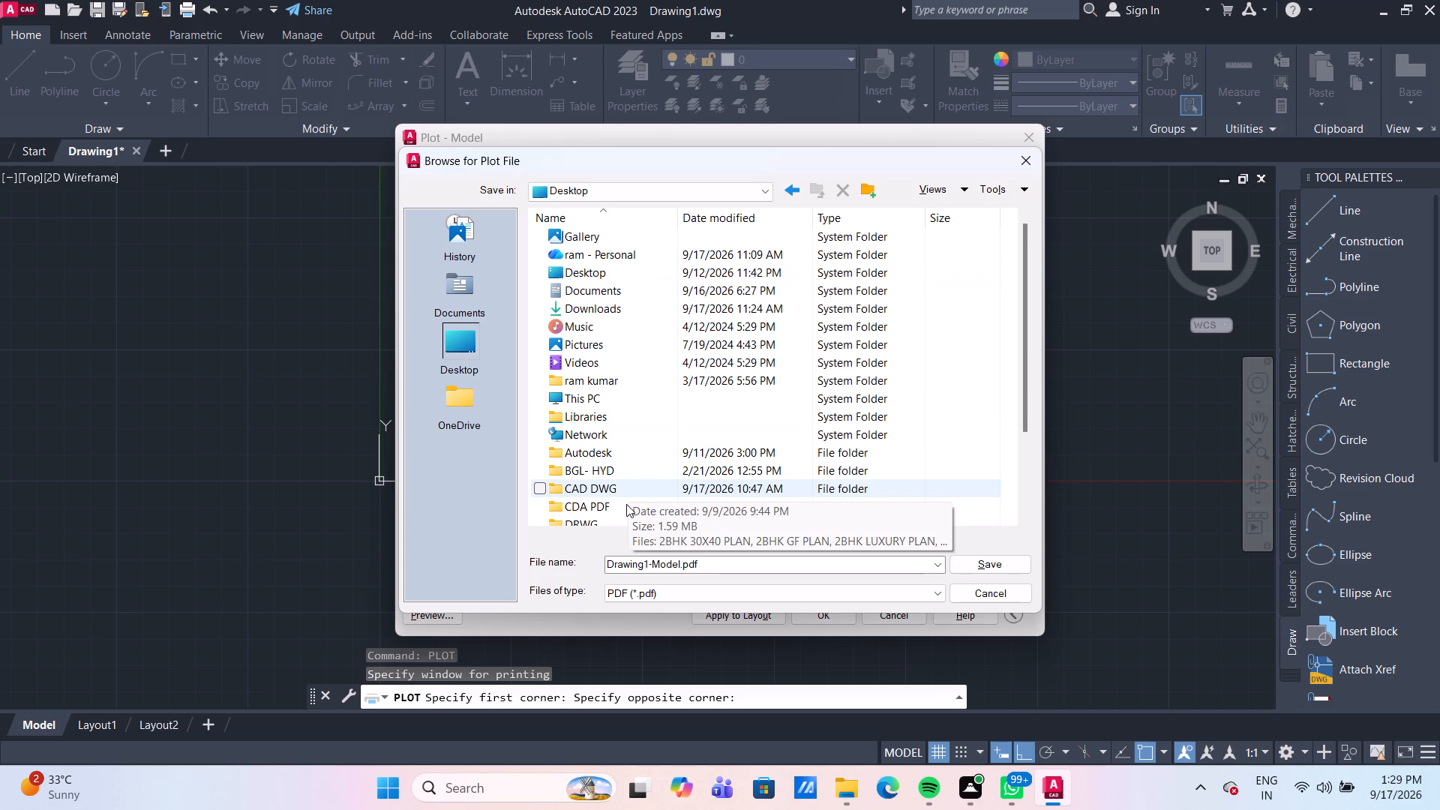
pyautogui.doubleClick(595, 510)
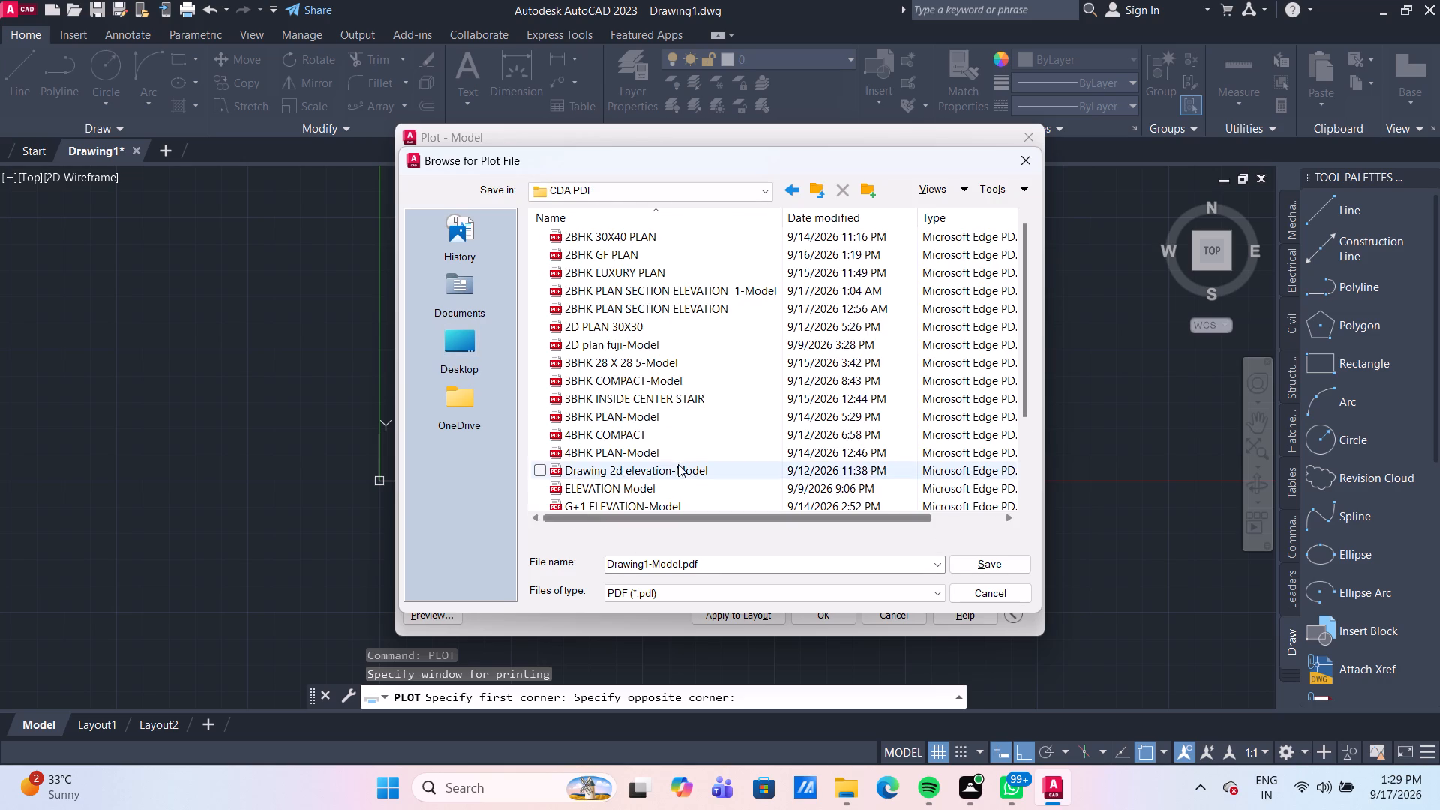
pyautogui.scroll(-3, 698, 485)
pyautogui.click(717, 563)
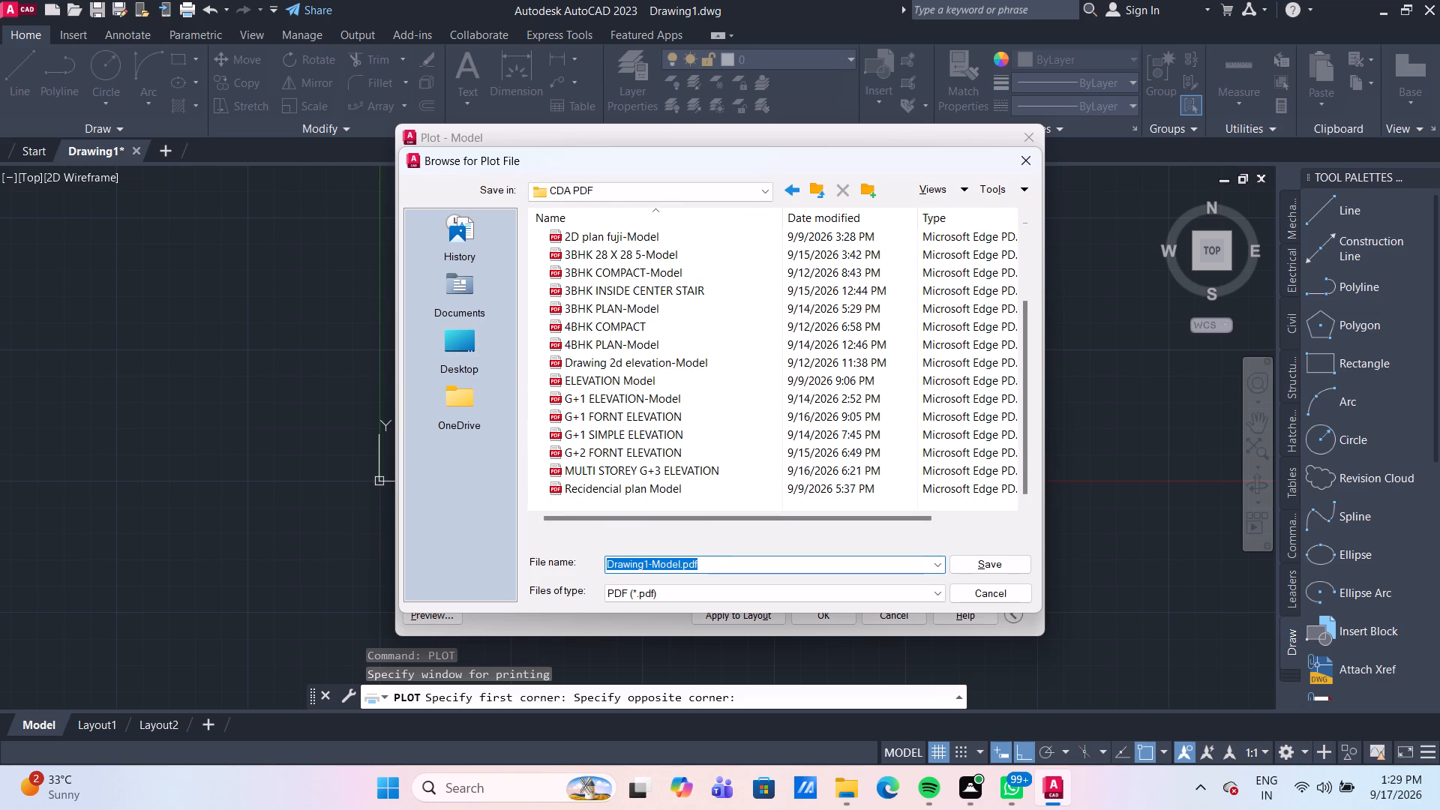
pyautogui.write('TW')
pyautogui.write('O')
pyautogui.press('space')
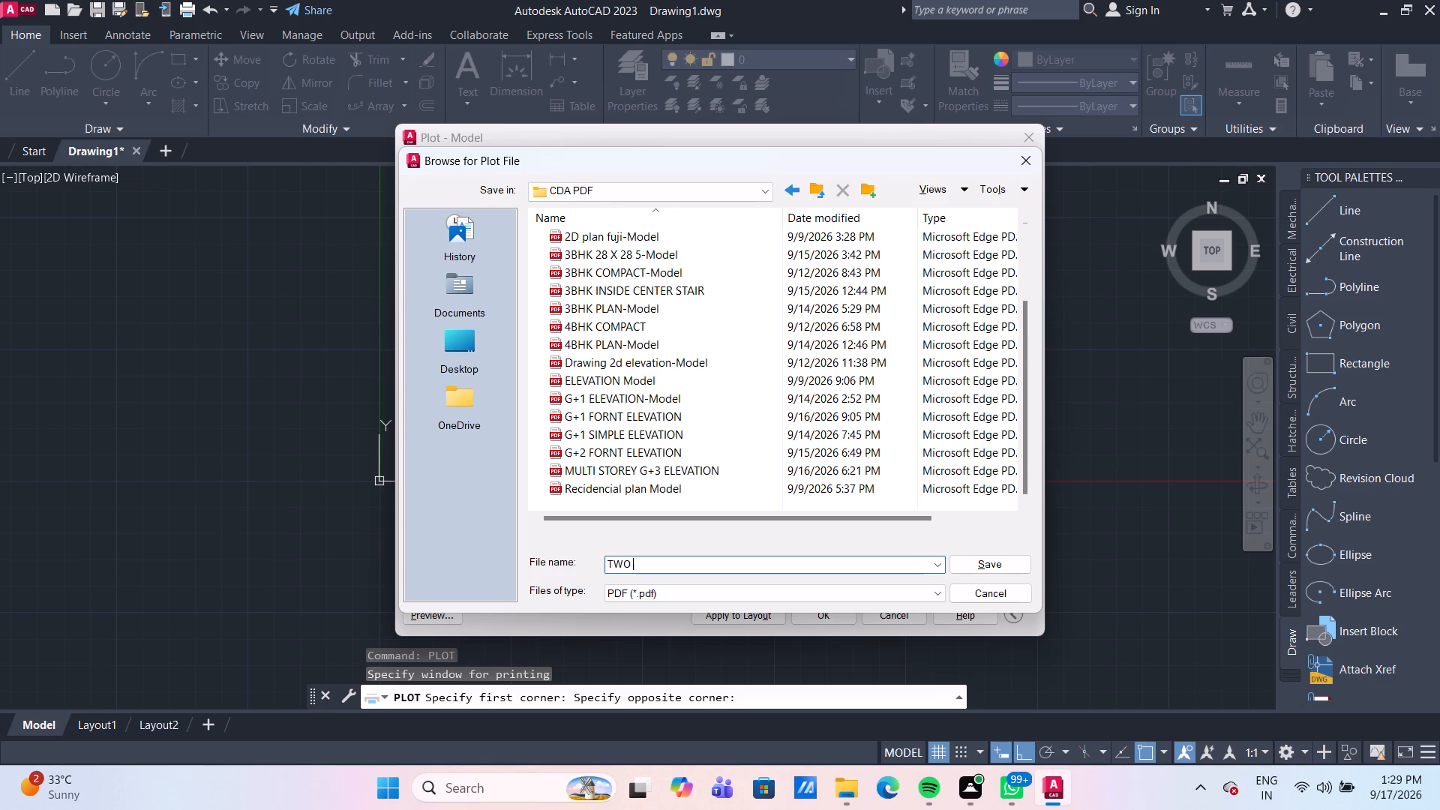
pyautogui.write('STOREY')
pyautogui.press('space')
pyautogui.write('ELE')
pyautogui.write('VATION')
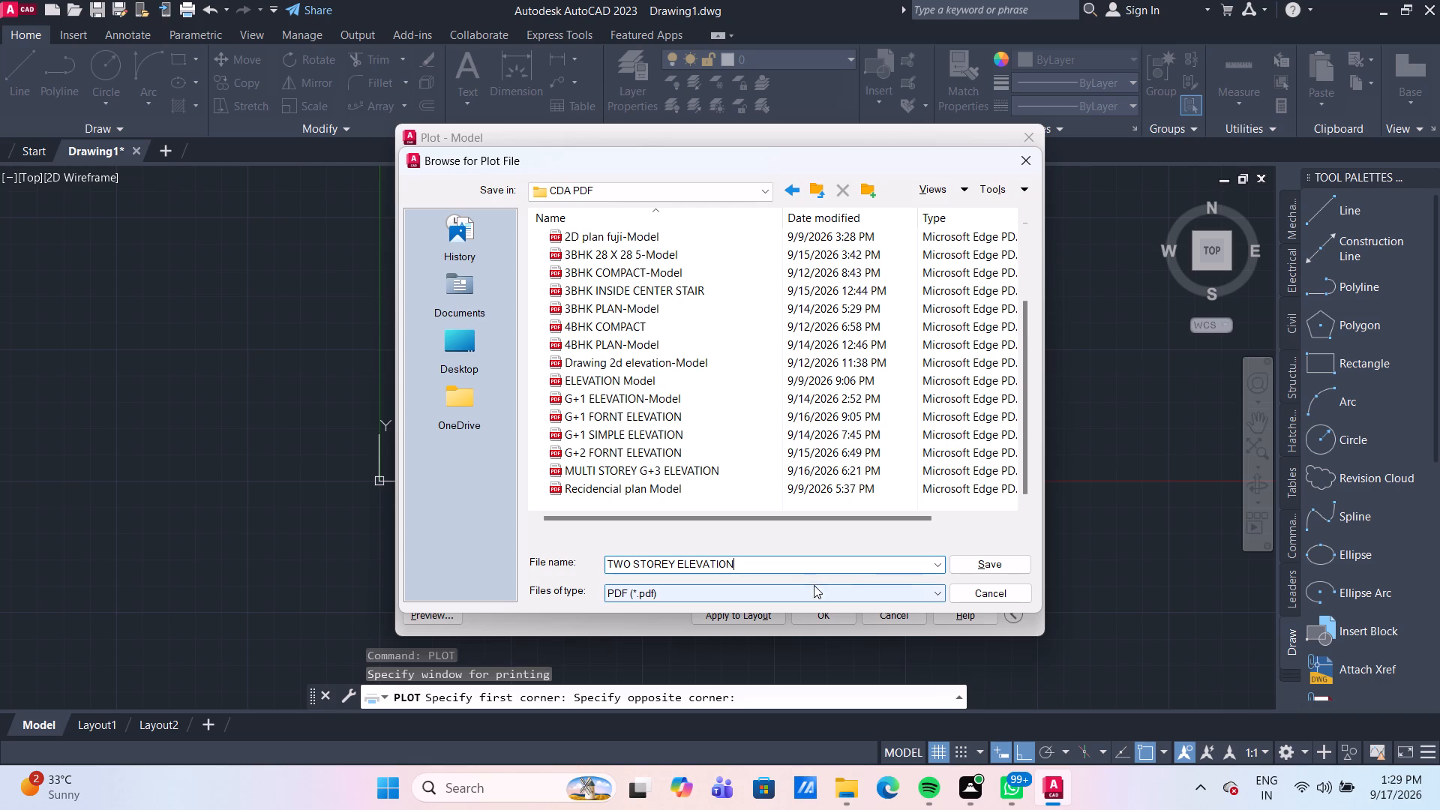
pyautogui.click(997, 564)
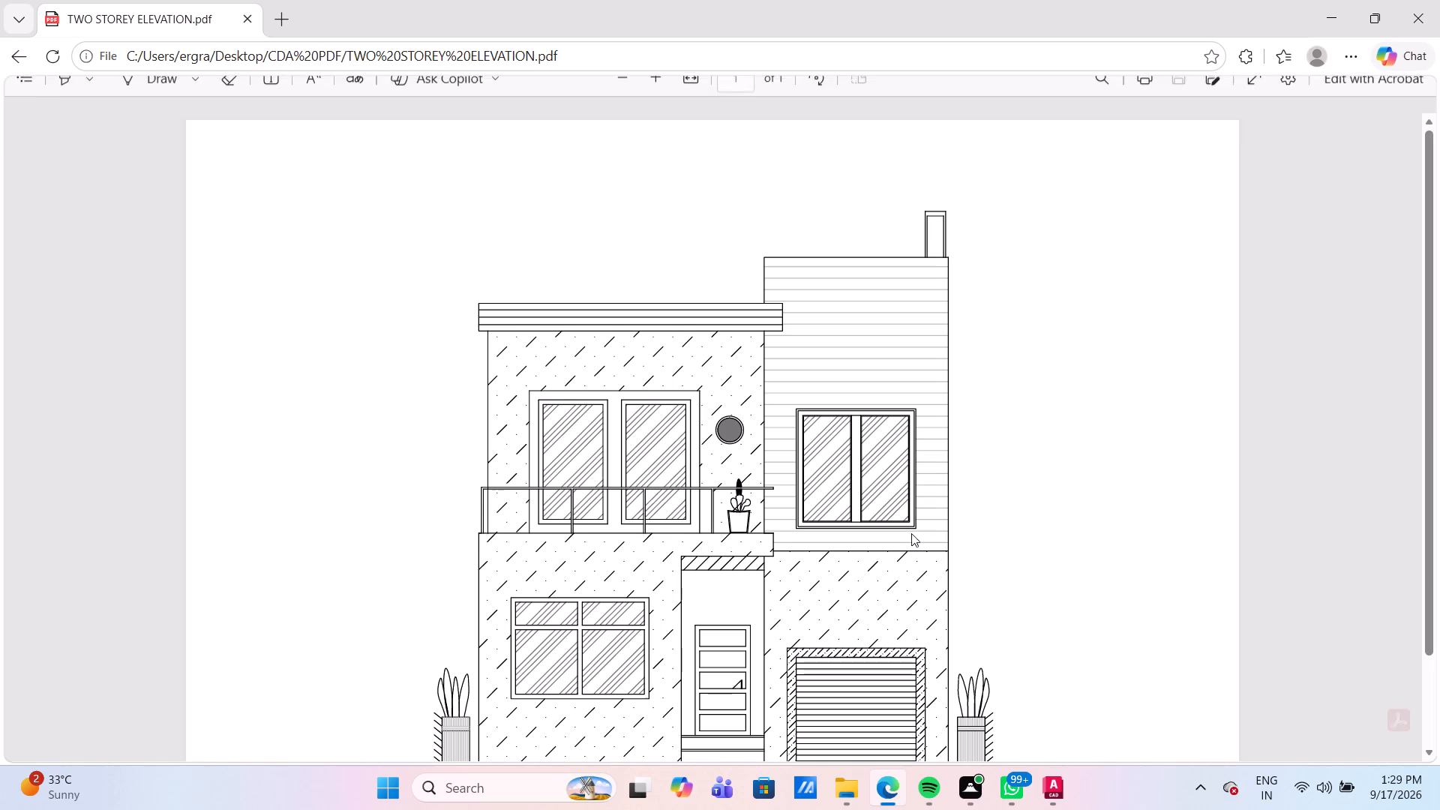
# Review the plotted elevation PDF in Edge from roof to ground line and close it.
pyautogui.scroll(-3, 911, 507)
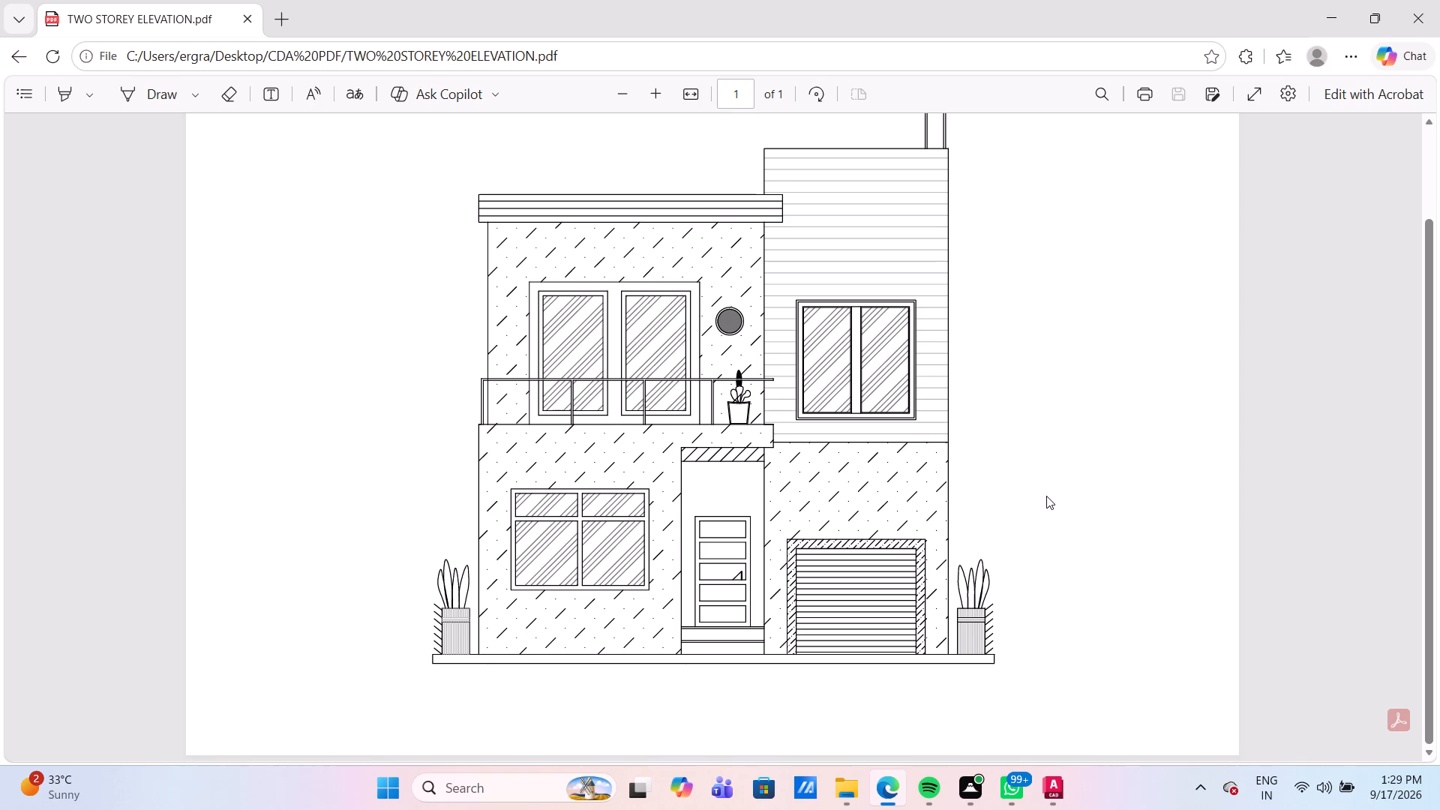
pyautogui.scroll(4, 1046, 496)
pyautogui.scroll(-2, 1046, 496)
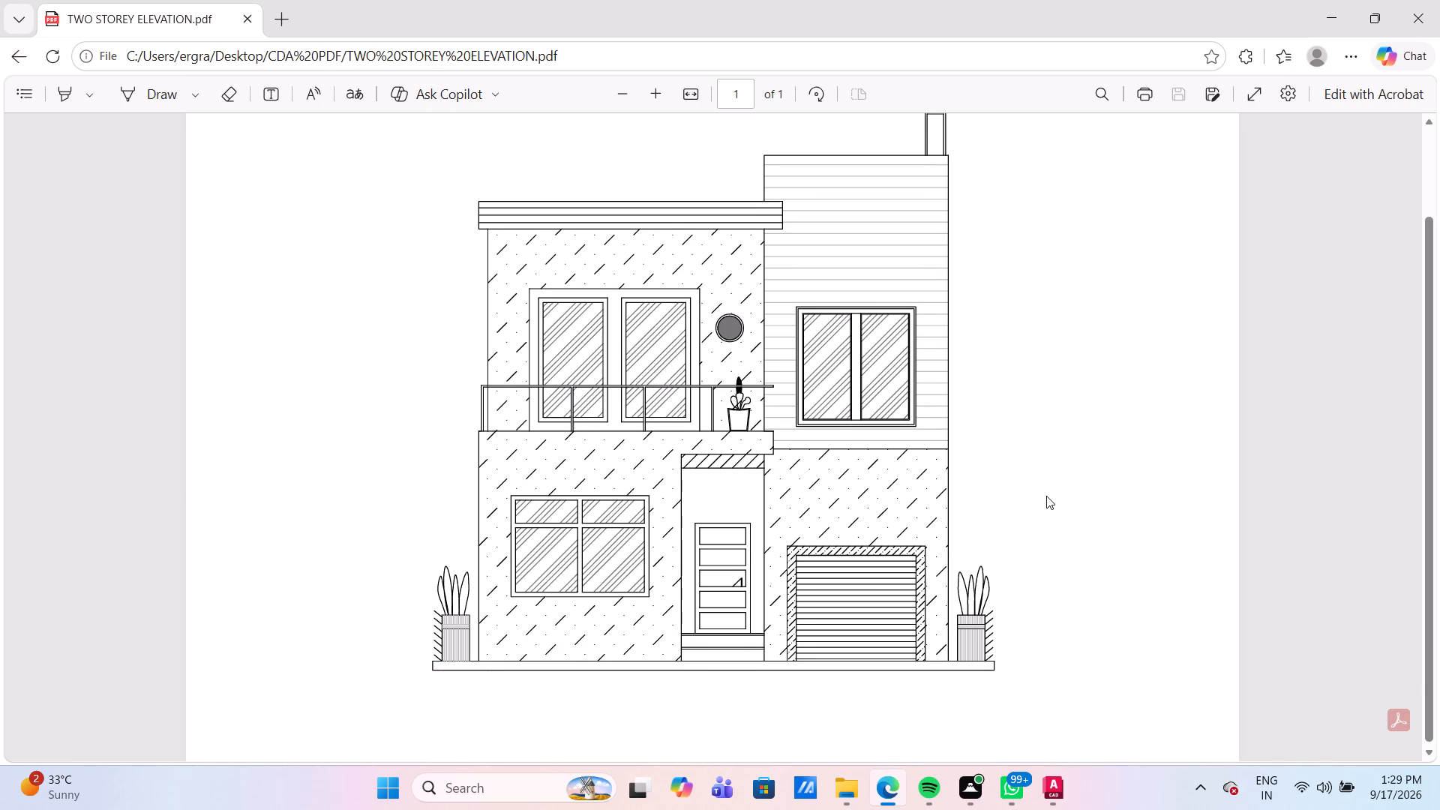
pyautogui.click(1427, 13)
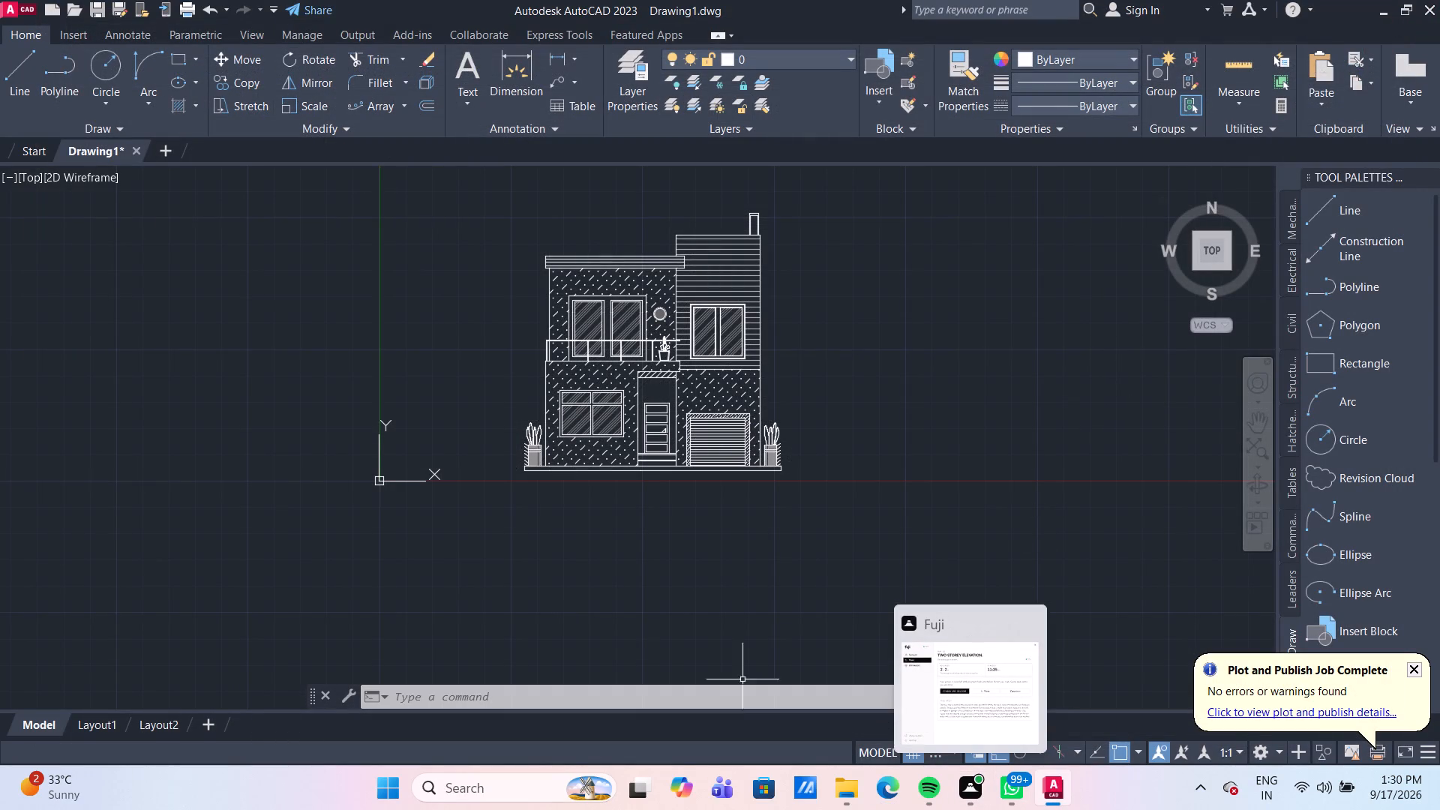
# Save the drawing as TWO STOREY ELEVATION in the CAD DWG folder on the Desktop.
pyautogui.hotkey('ctrl', 's')
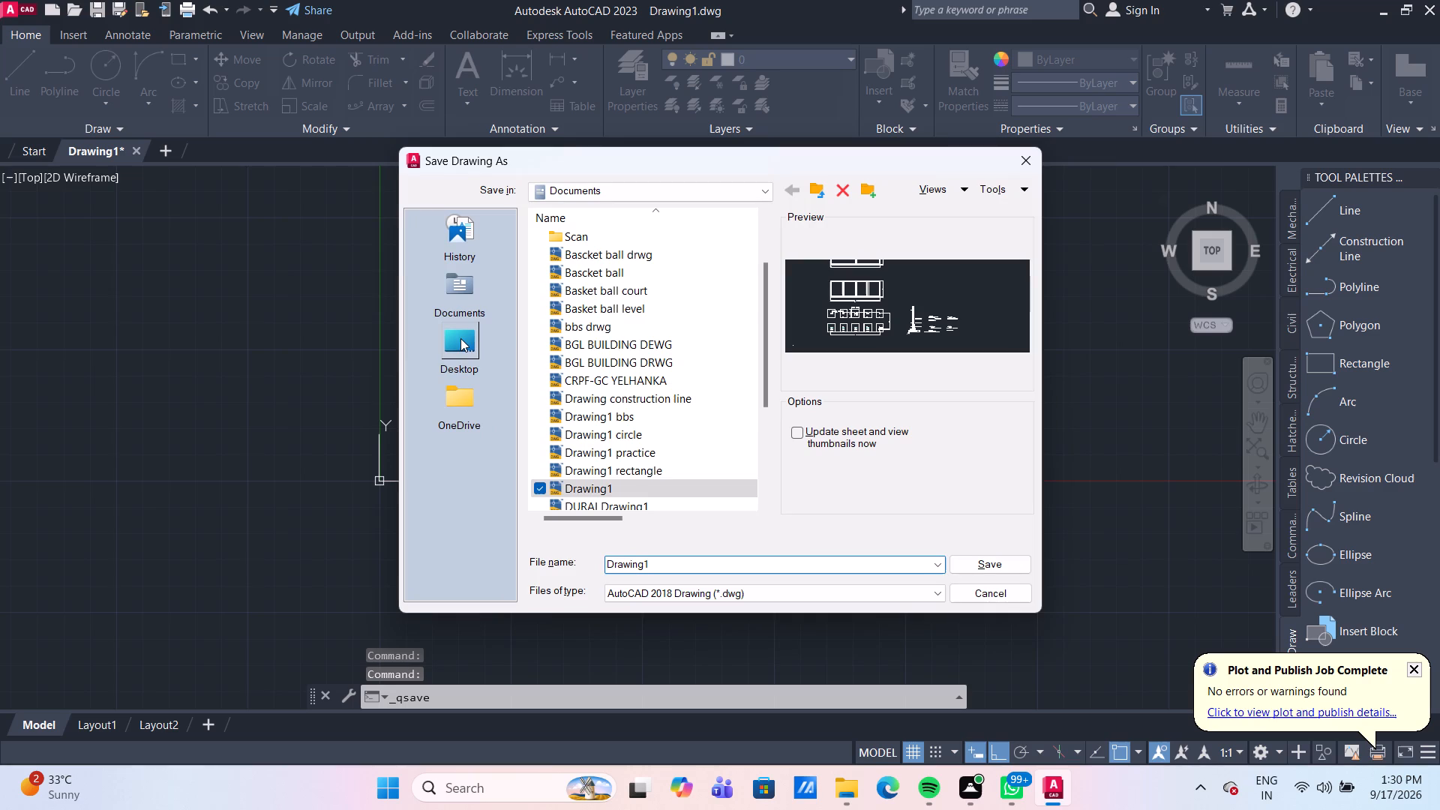
pyautogui.click(460, 336)
pyautogui.scroll(-4, 586, 319)
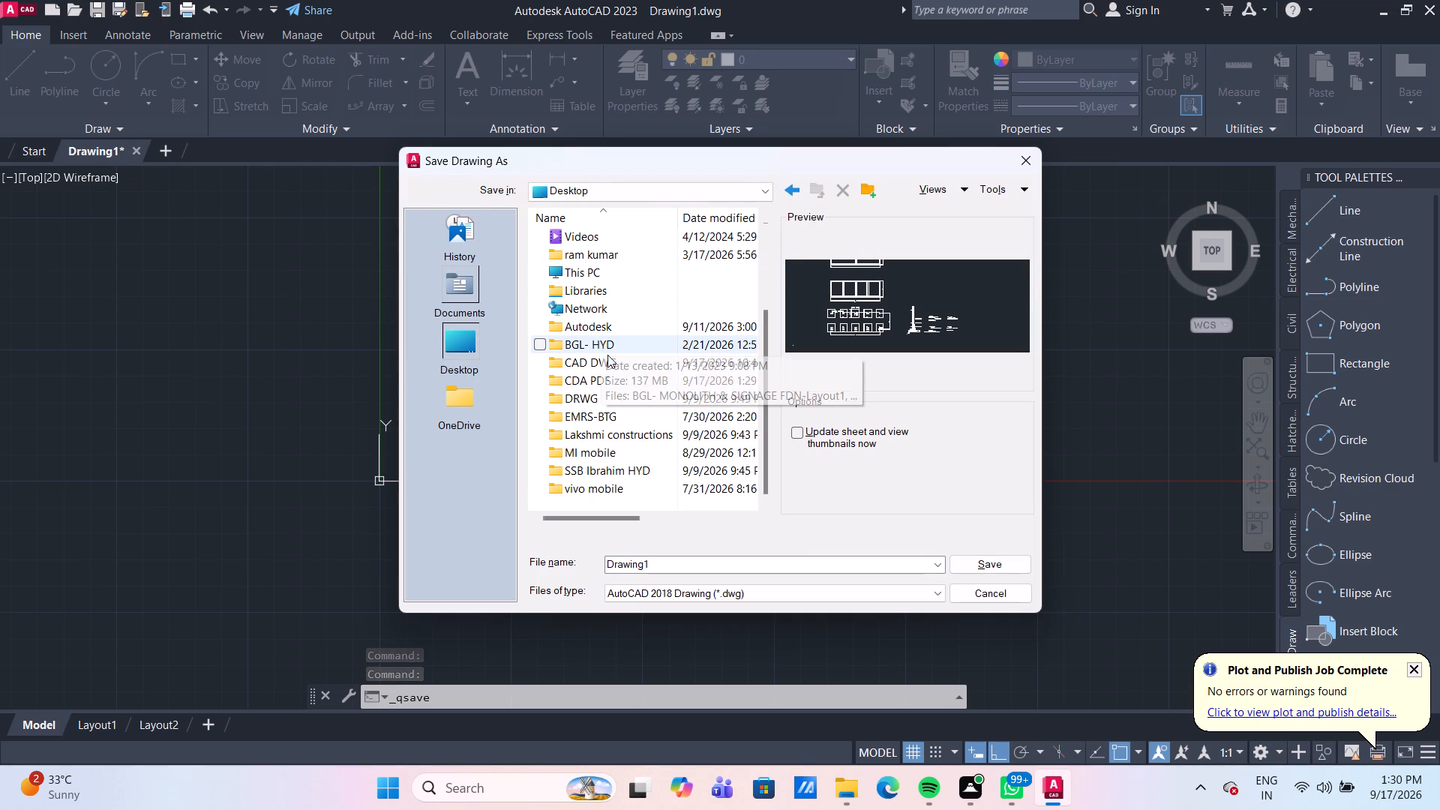
pyautogui.doubleClick(588, 364)
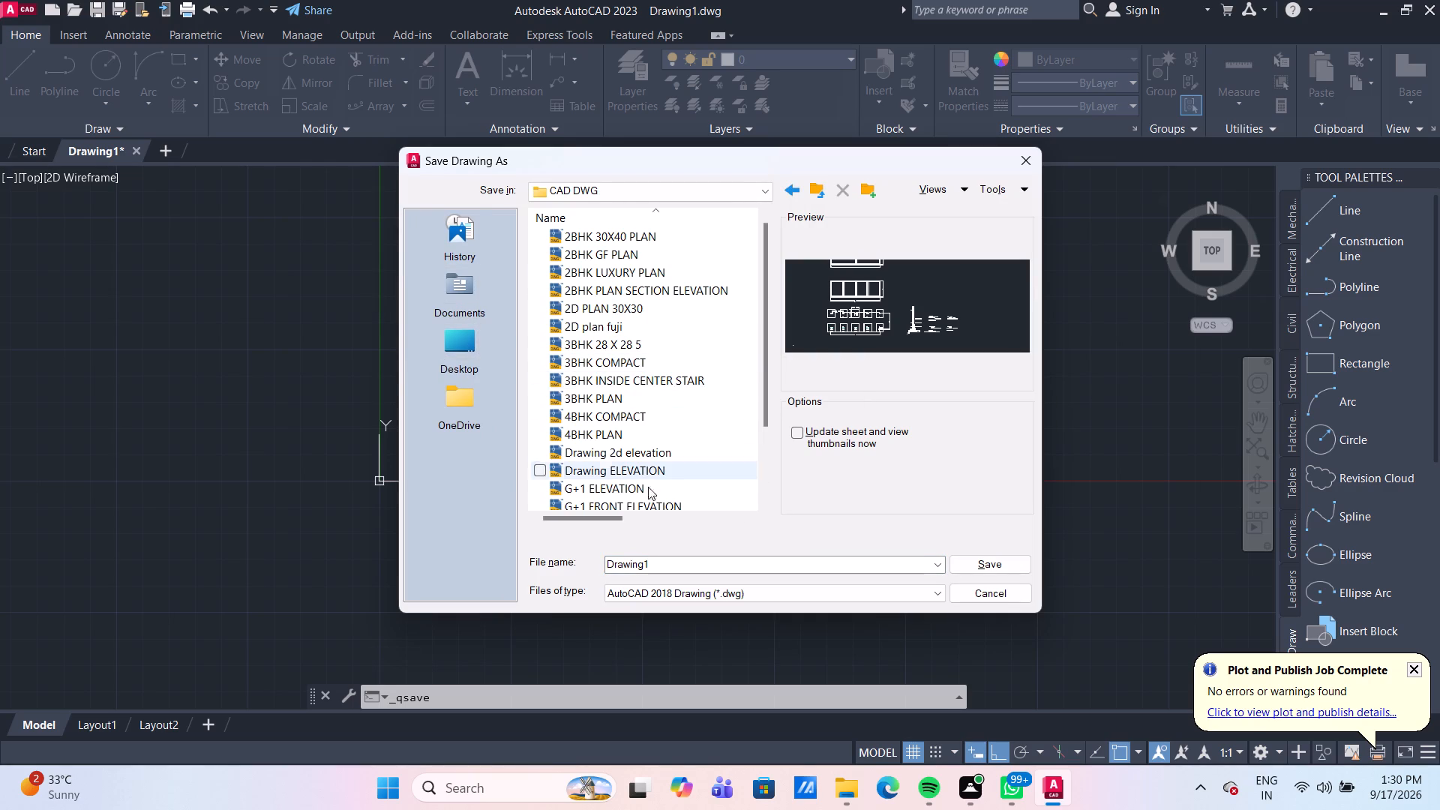
pyautogui.click(693, 571)
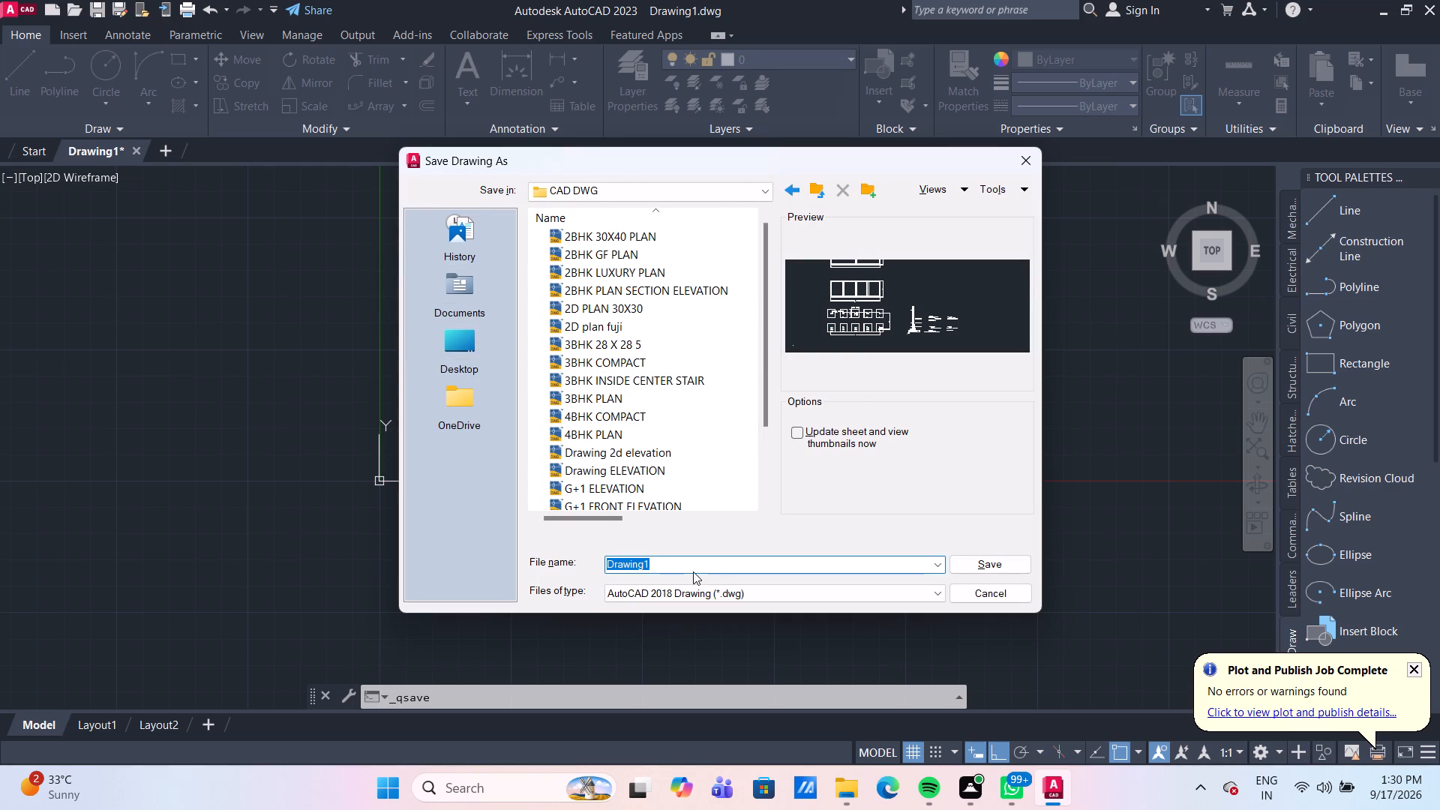
pyautogui.write('TWO')
pyautogui.press('space')
pyautogui.press('s')
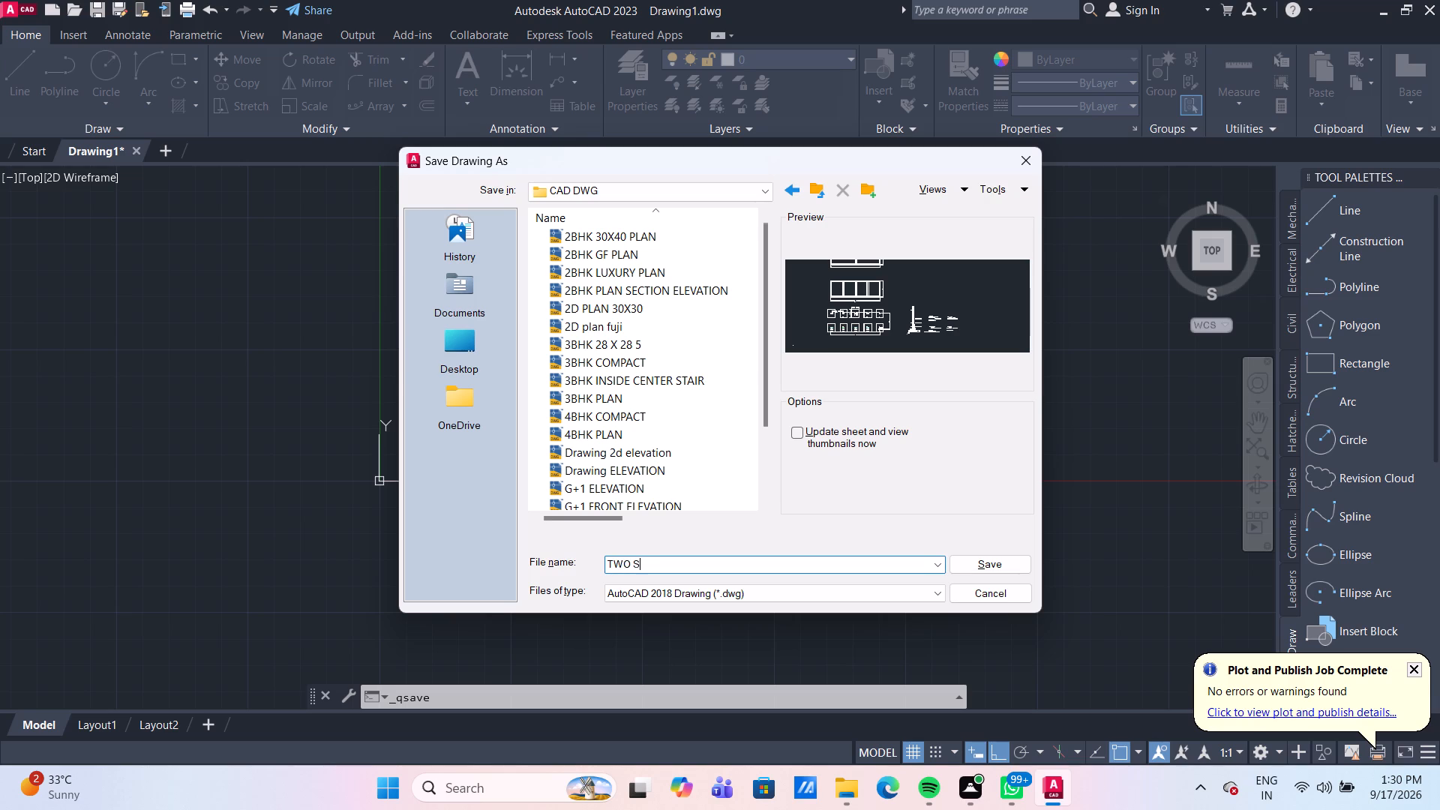
pyautogui.write('TOREY')
pyautogui.press('space')
pyautogui.write('ELE')
pyautogui.write('VATION')
pyautogui.click(976, 562)
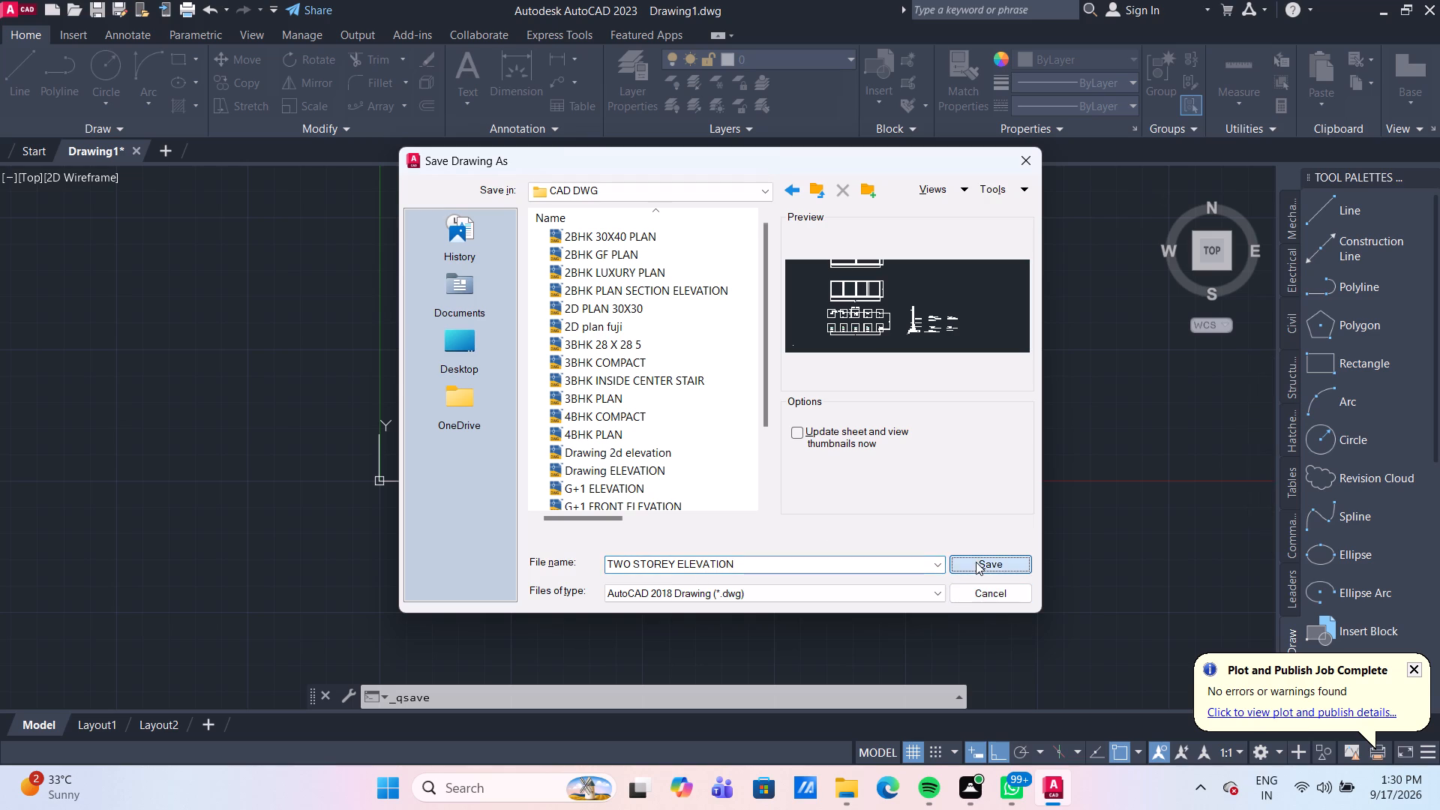